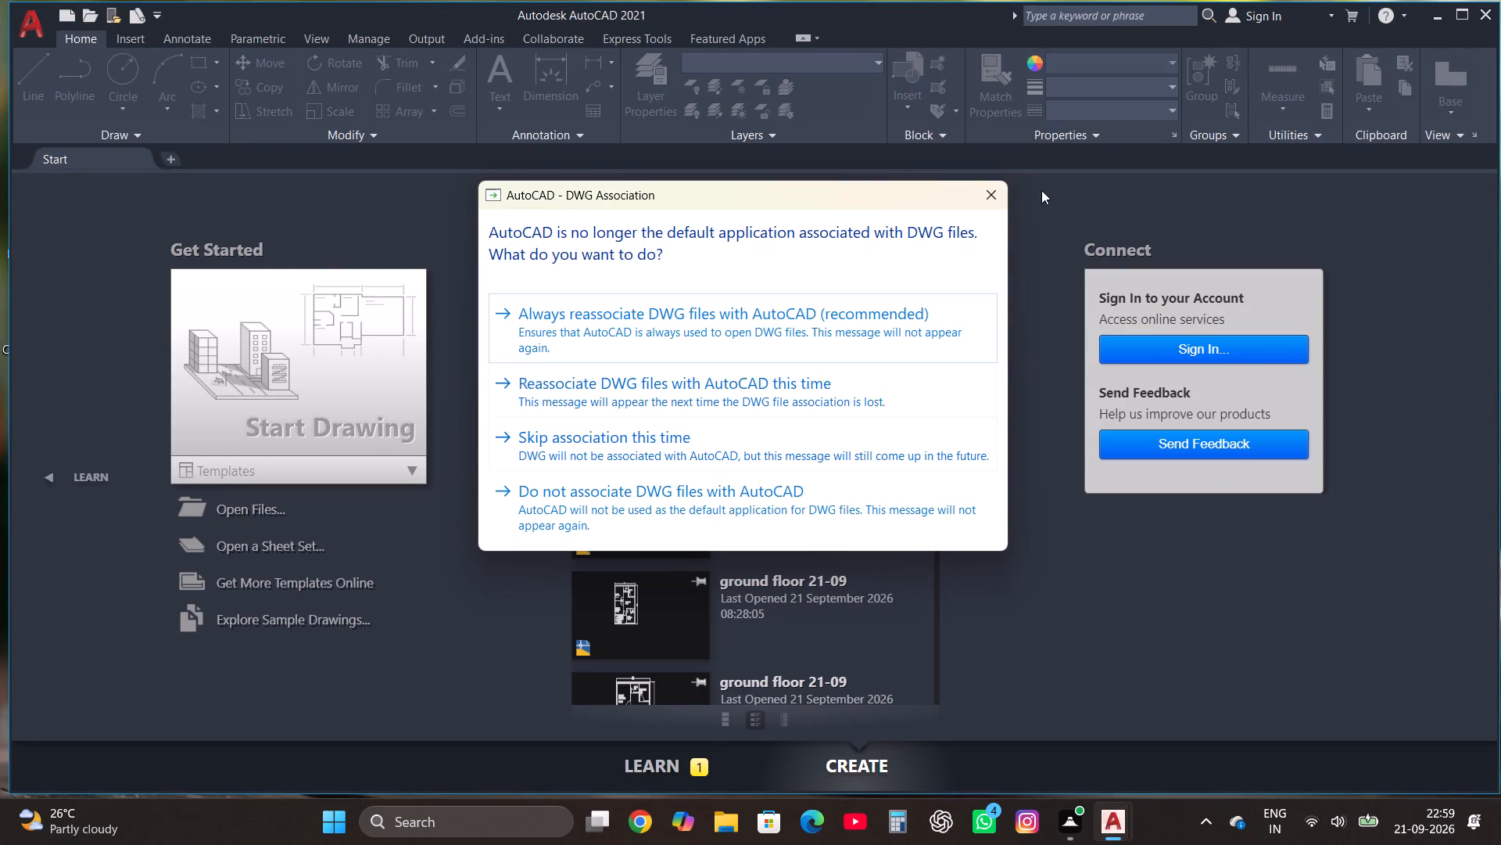
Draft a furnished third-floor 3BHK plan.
Dismiss the DWG association prompt and start a new drawing.
click(1003, 189)
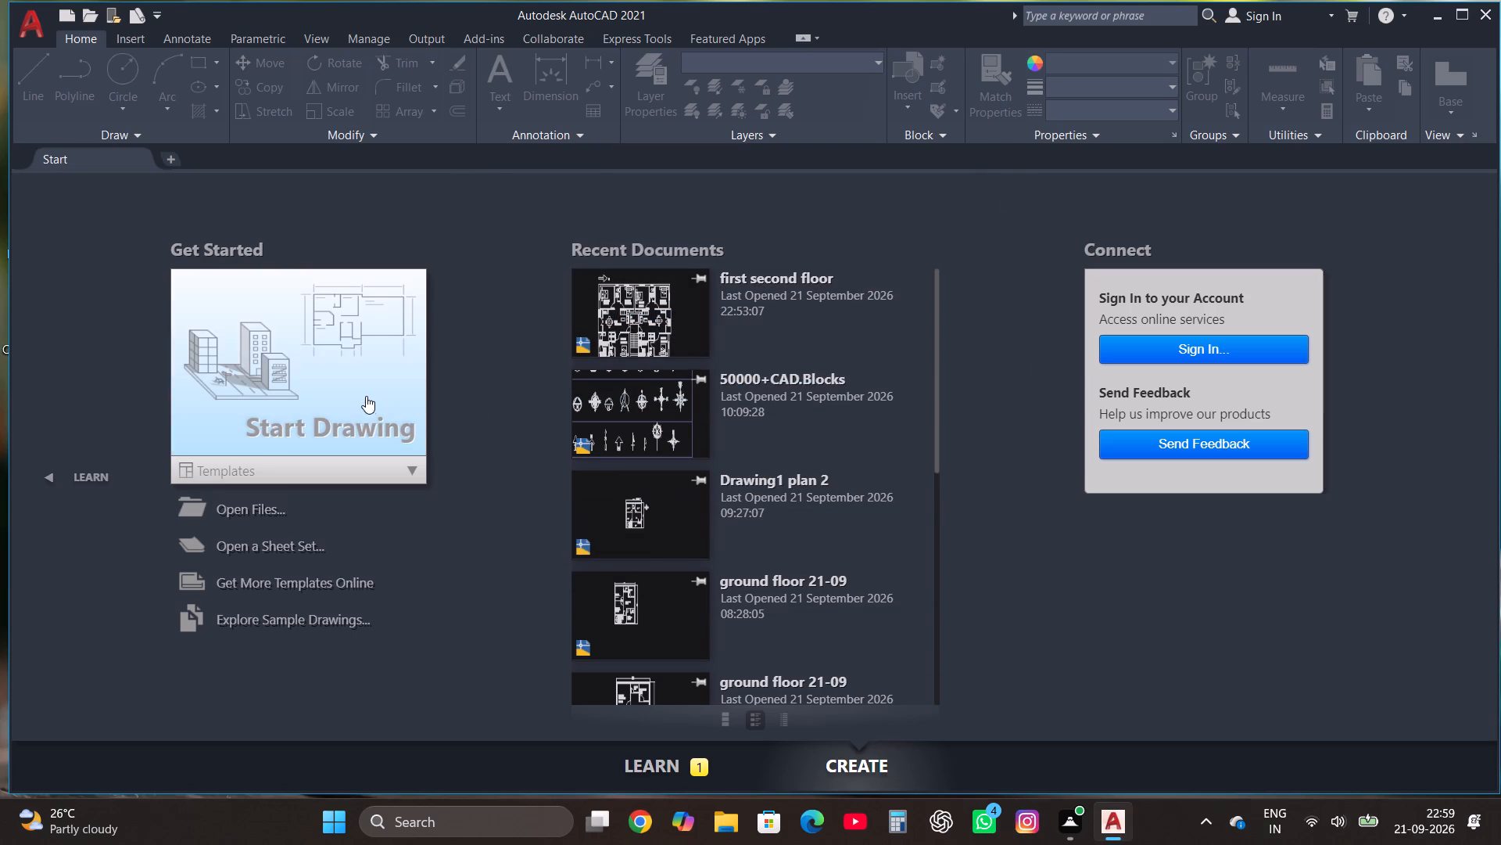
double_click(366, 396)
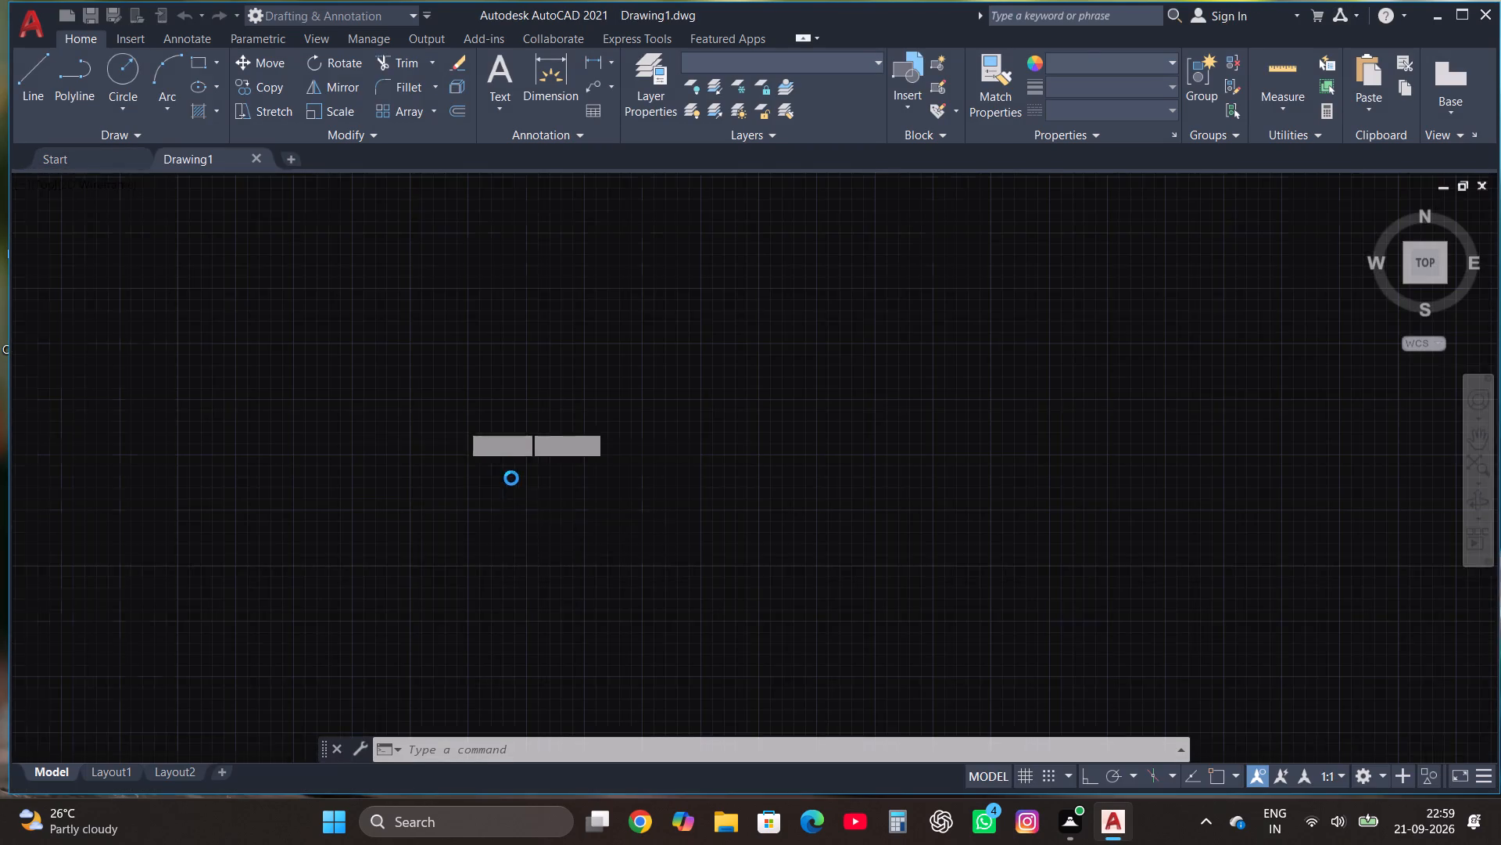
Enable maintaining a log file in the Options and turn logging on with LOGFILEON.
text(OP)
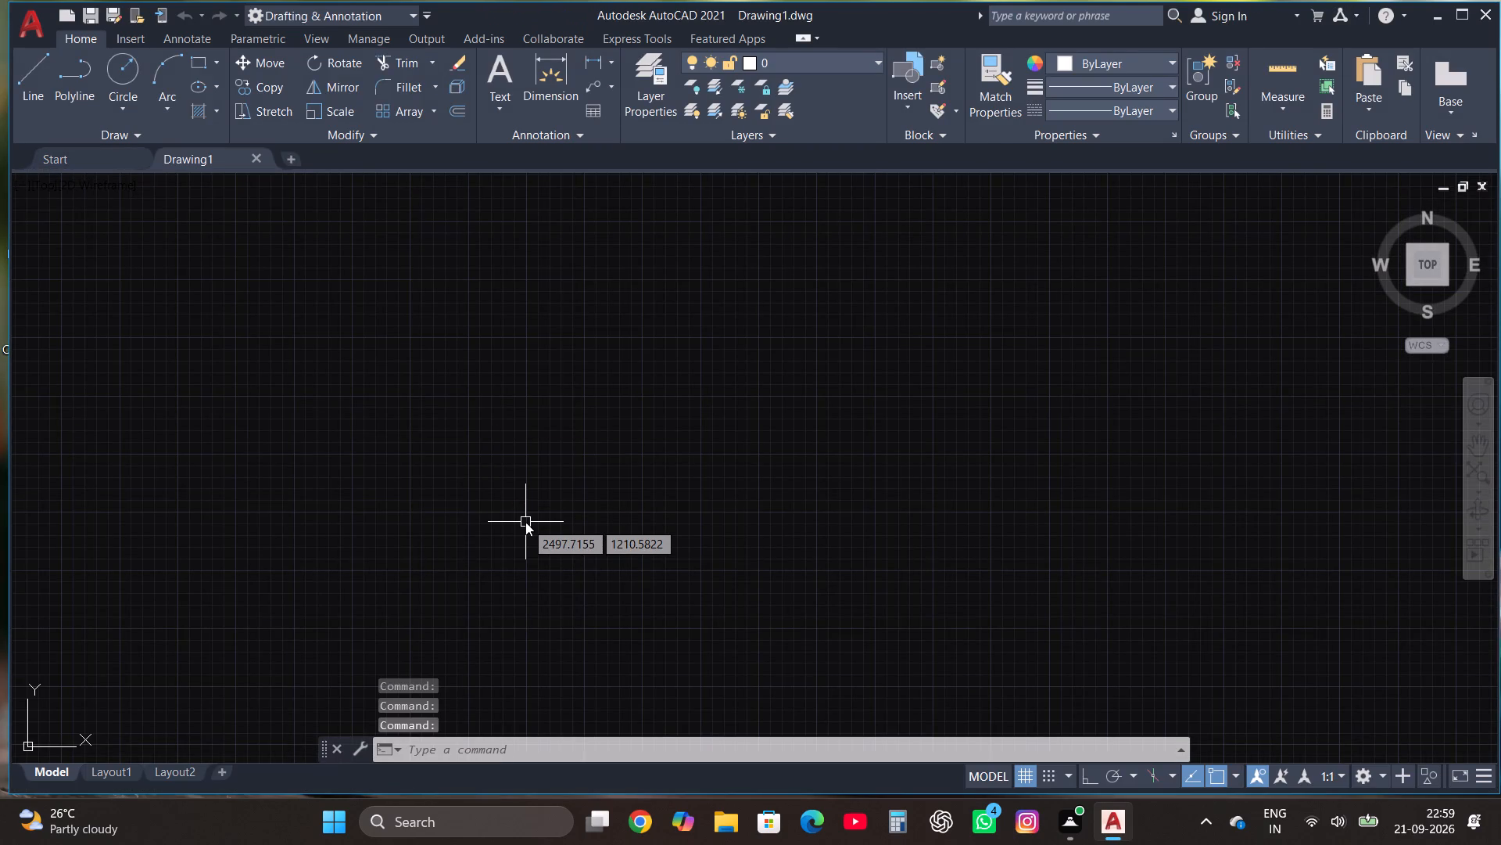
key(Return)
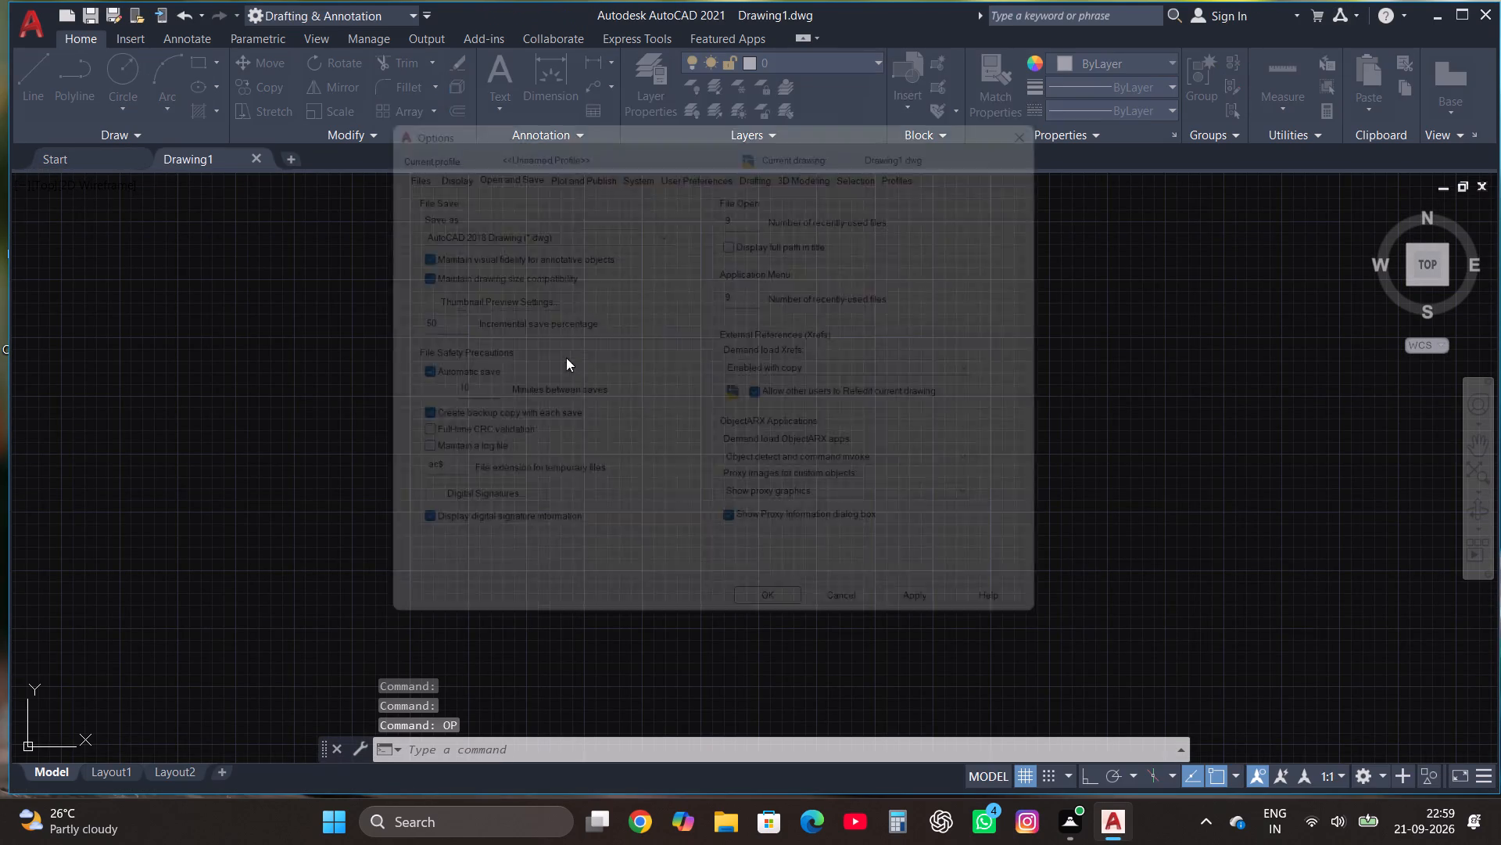
click(394, 467)
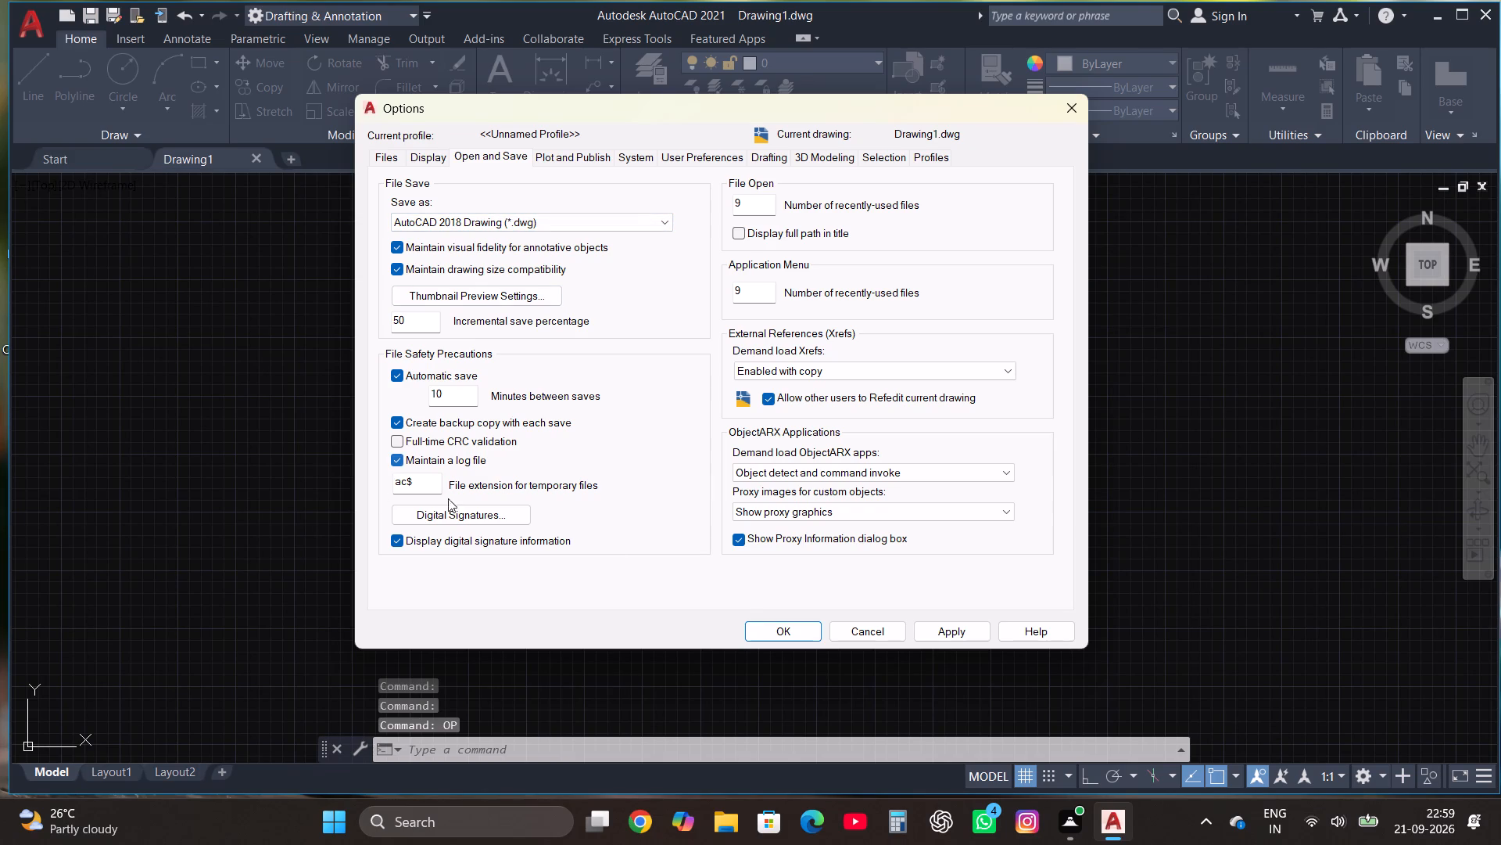
click(761, 629)
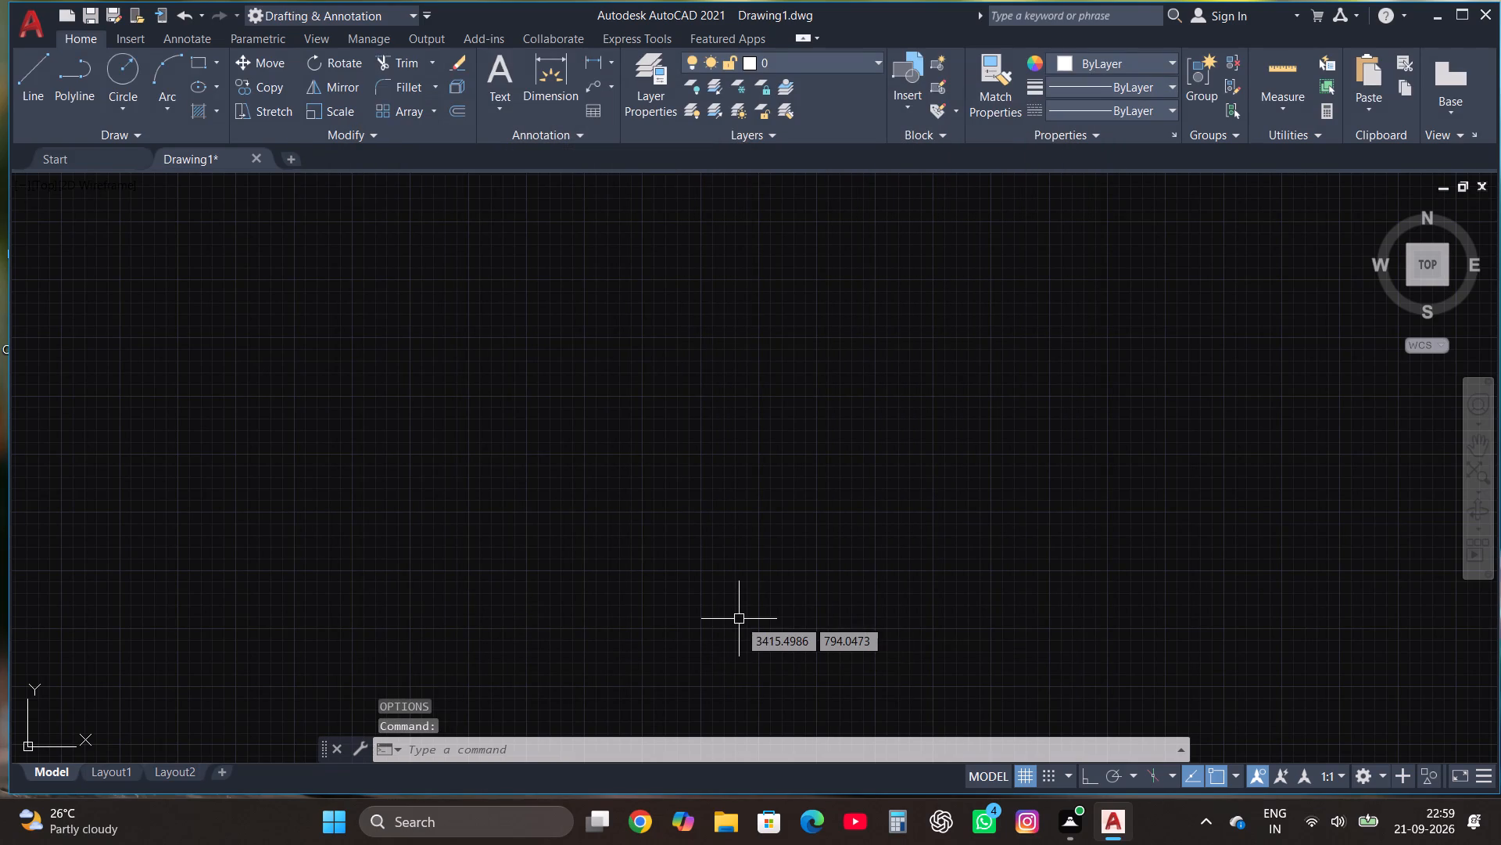
text(LOG)
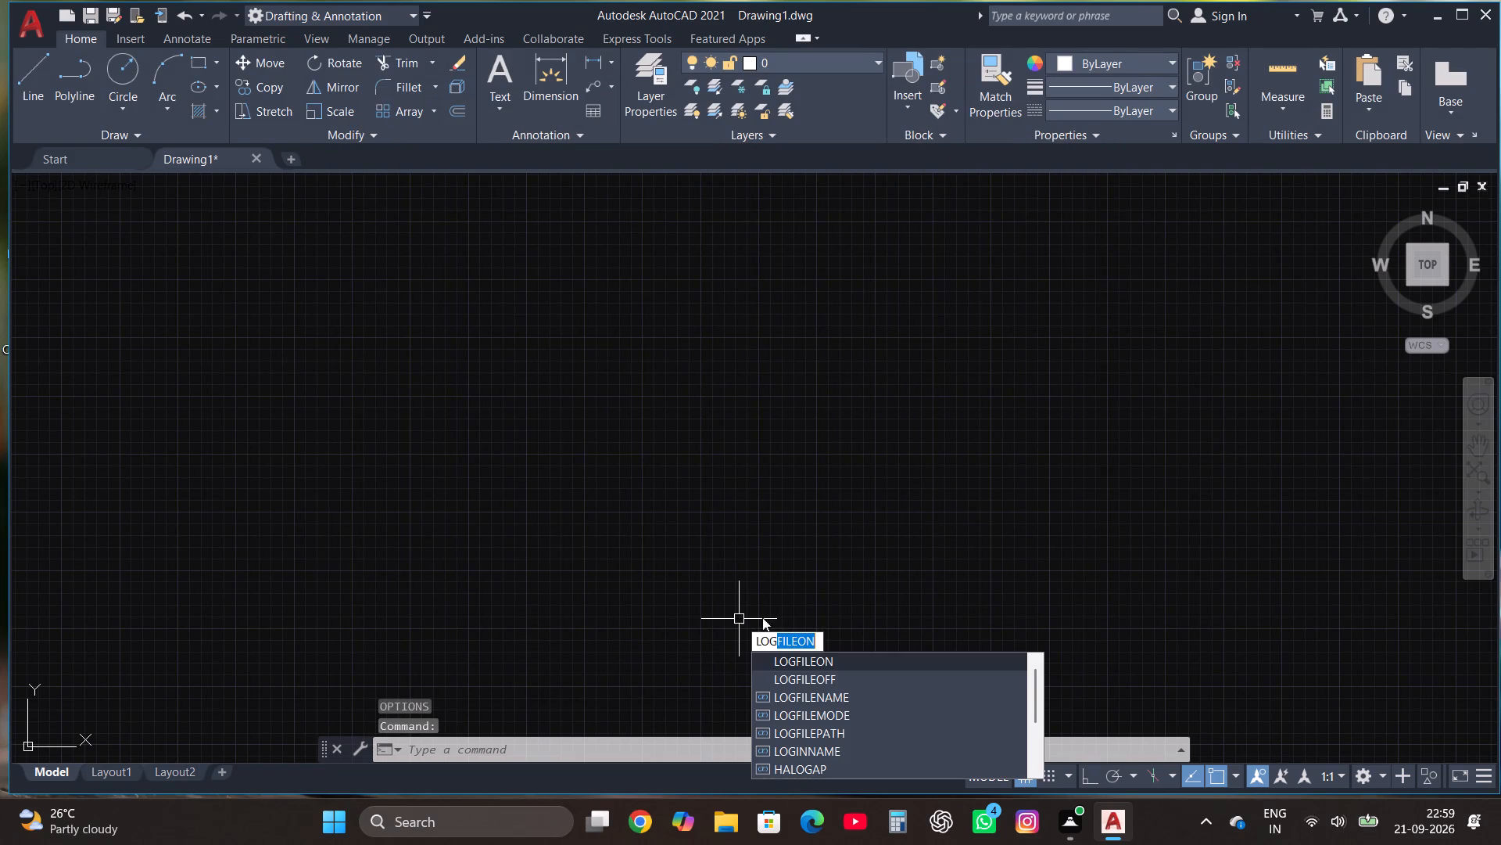
click(843, 664)
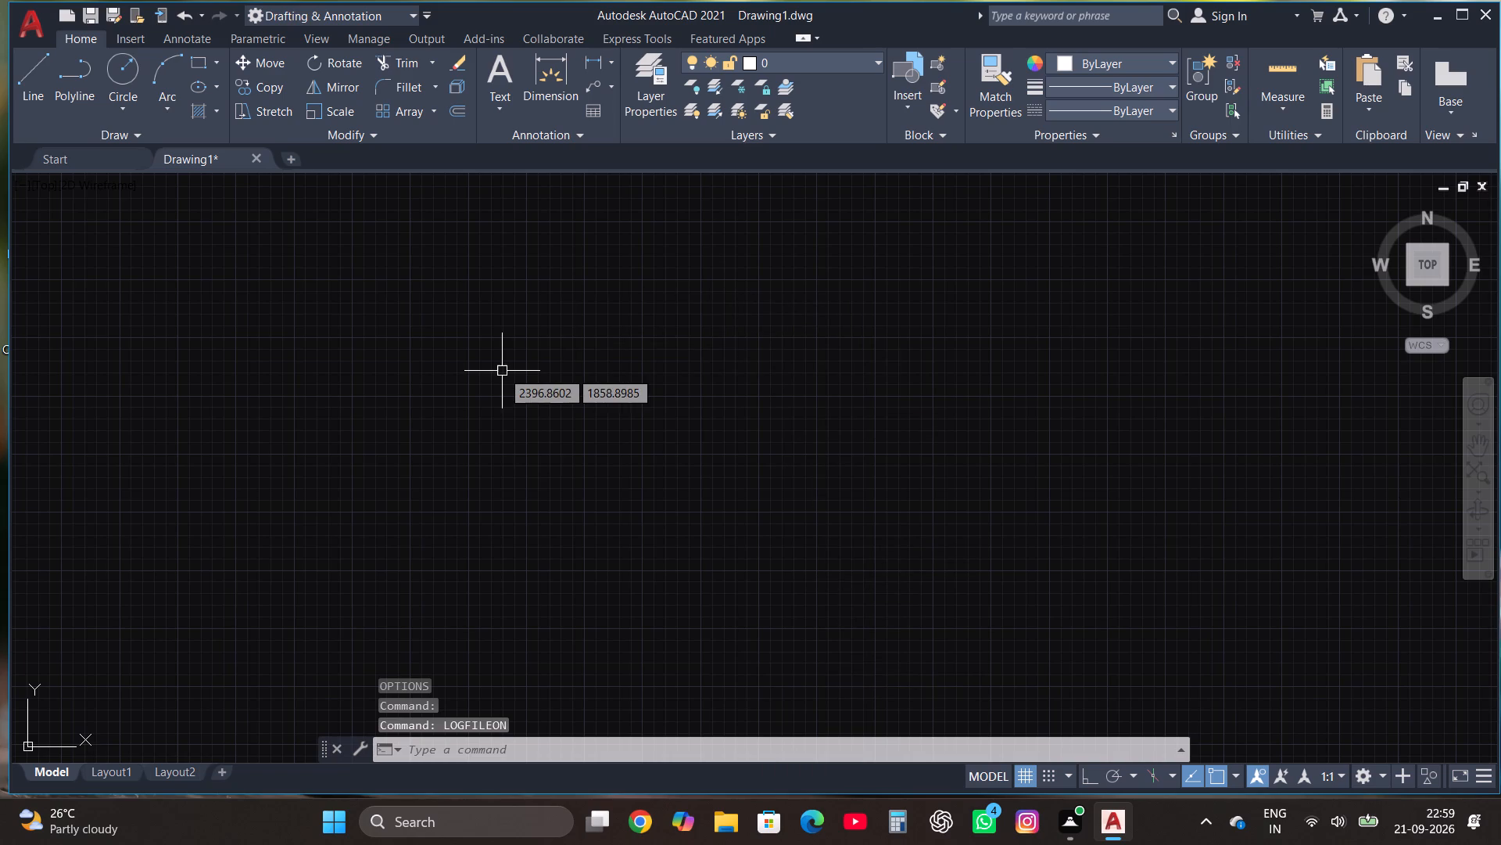
Set the drawing units to Architectural length with 0'-0" precision and Inches as the insertion scale.
text(UN)
key(Return)
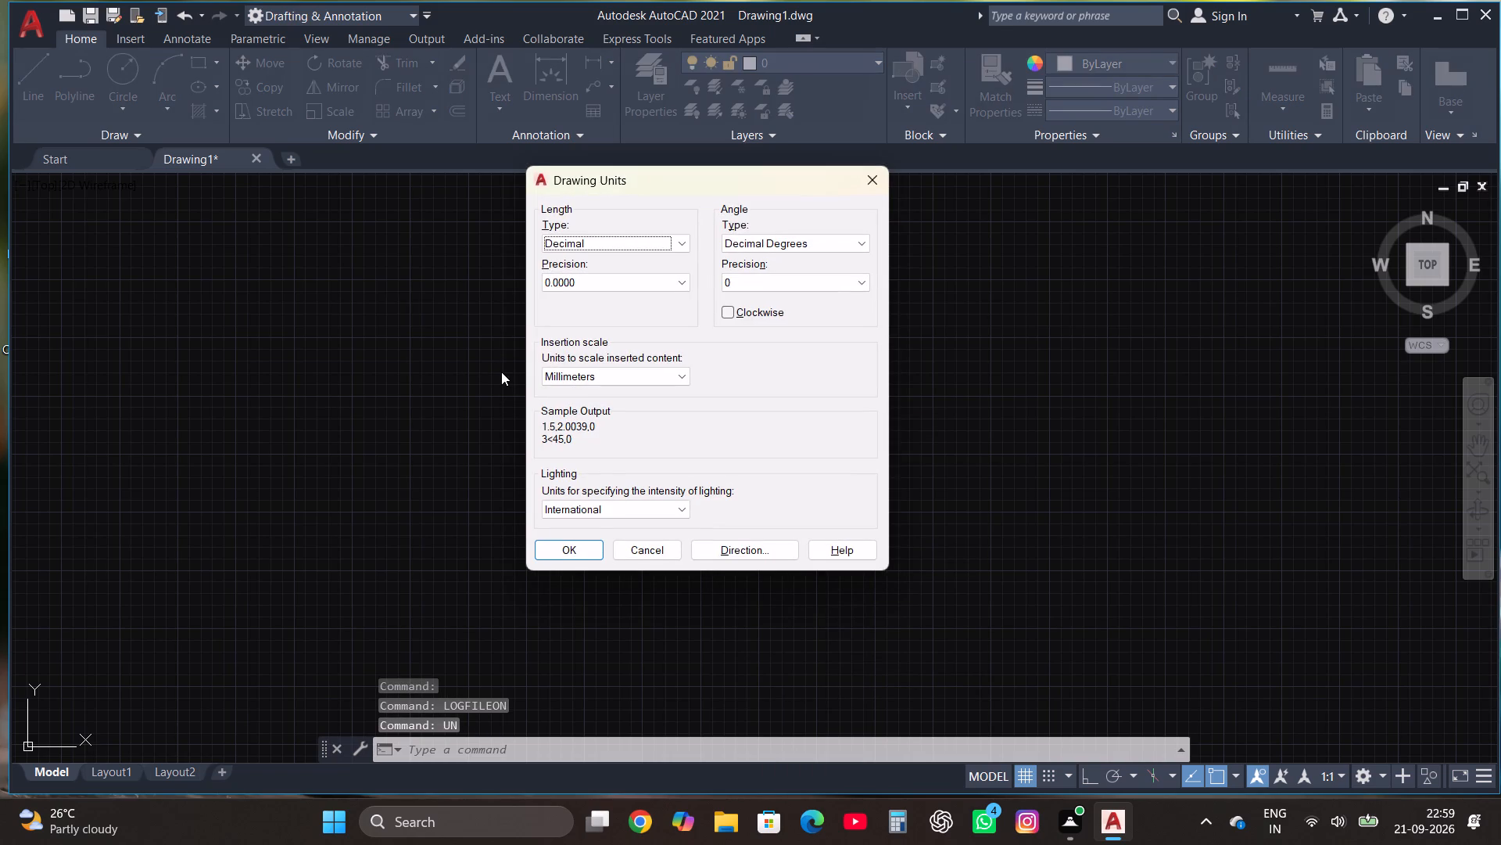
click(657, 252)
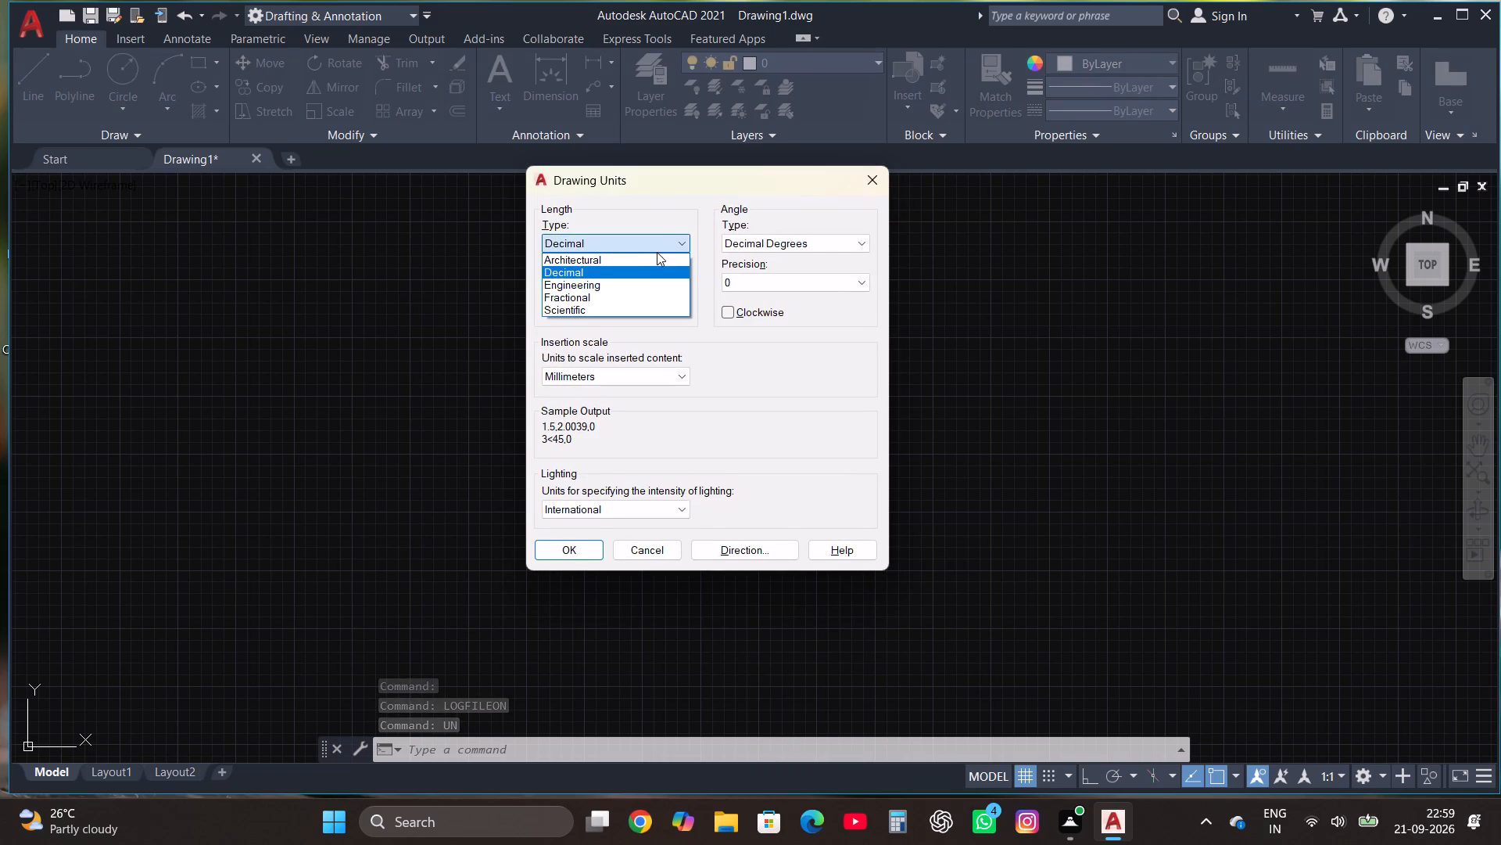
click(609, 256)
click(585, 286)
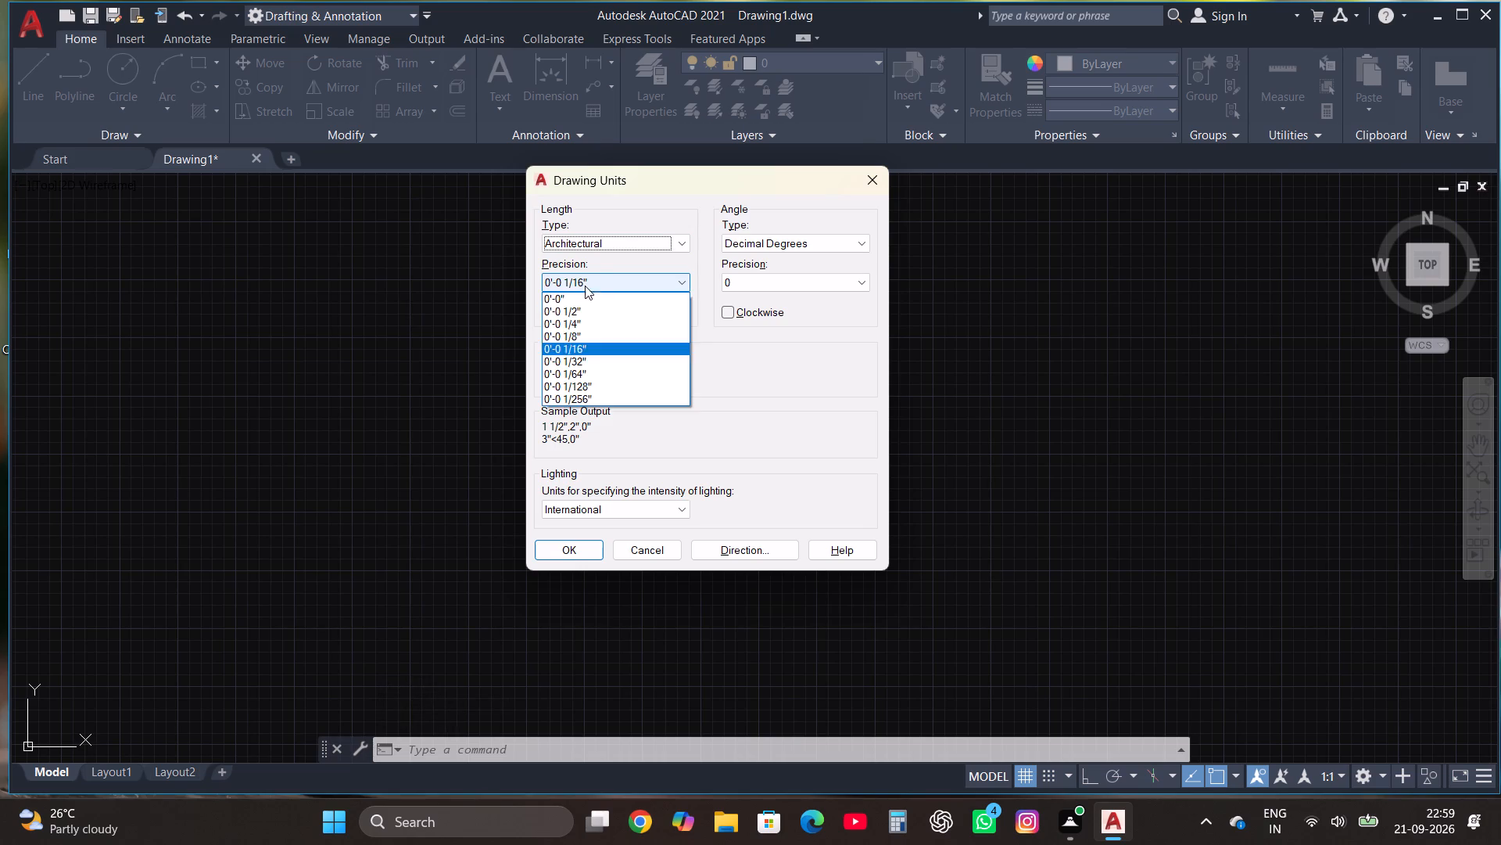
click(563, 300)
click(589, 383)
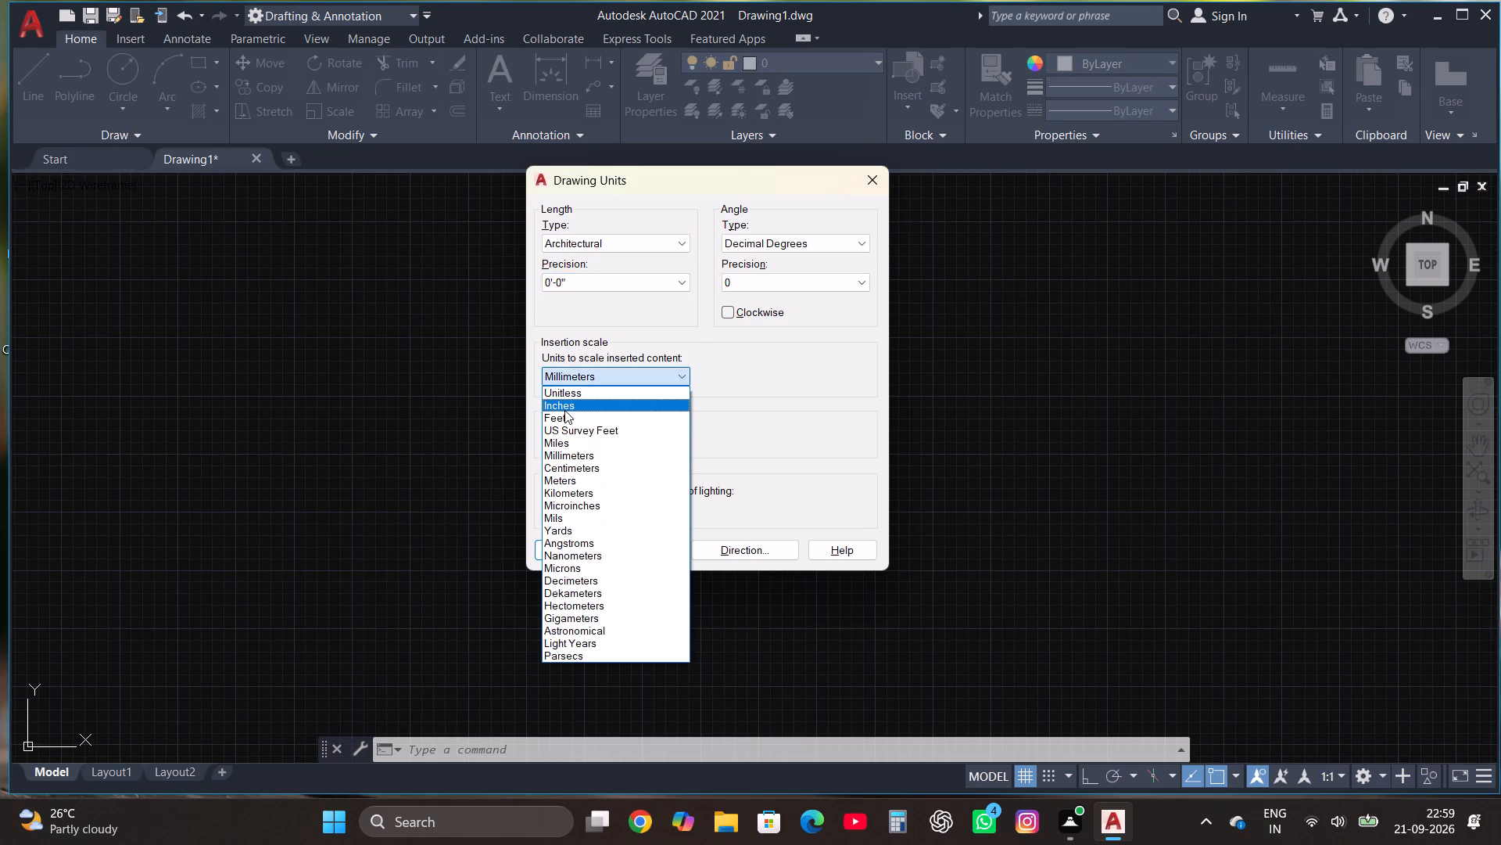
click(564, 410)
click(566, 549)
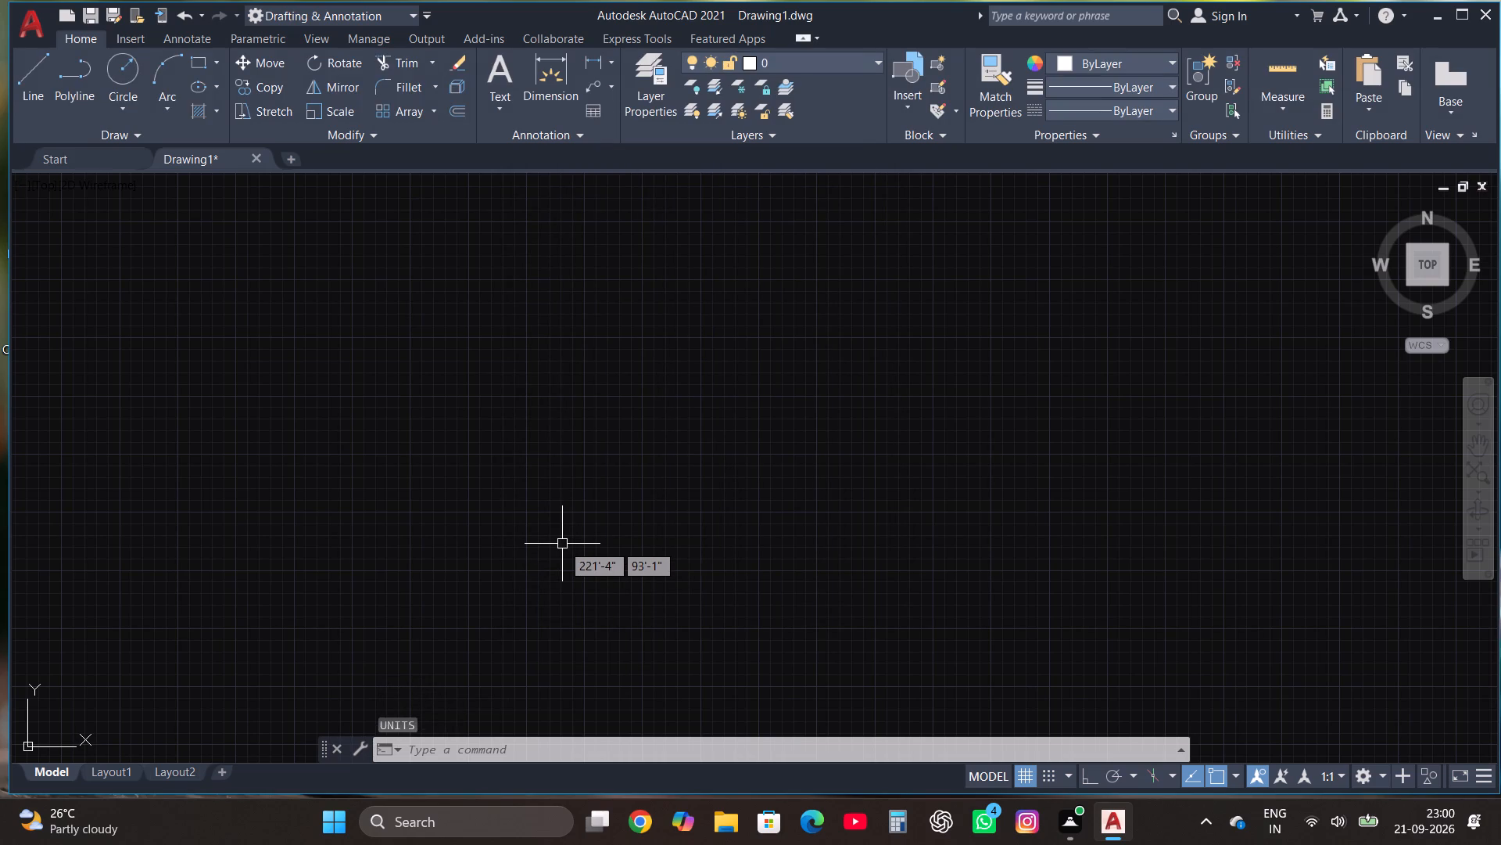
Modify the ISO-25 dimension style's primary units to Architectural format with 0'-0" precision.
text(DIM)
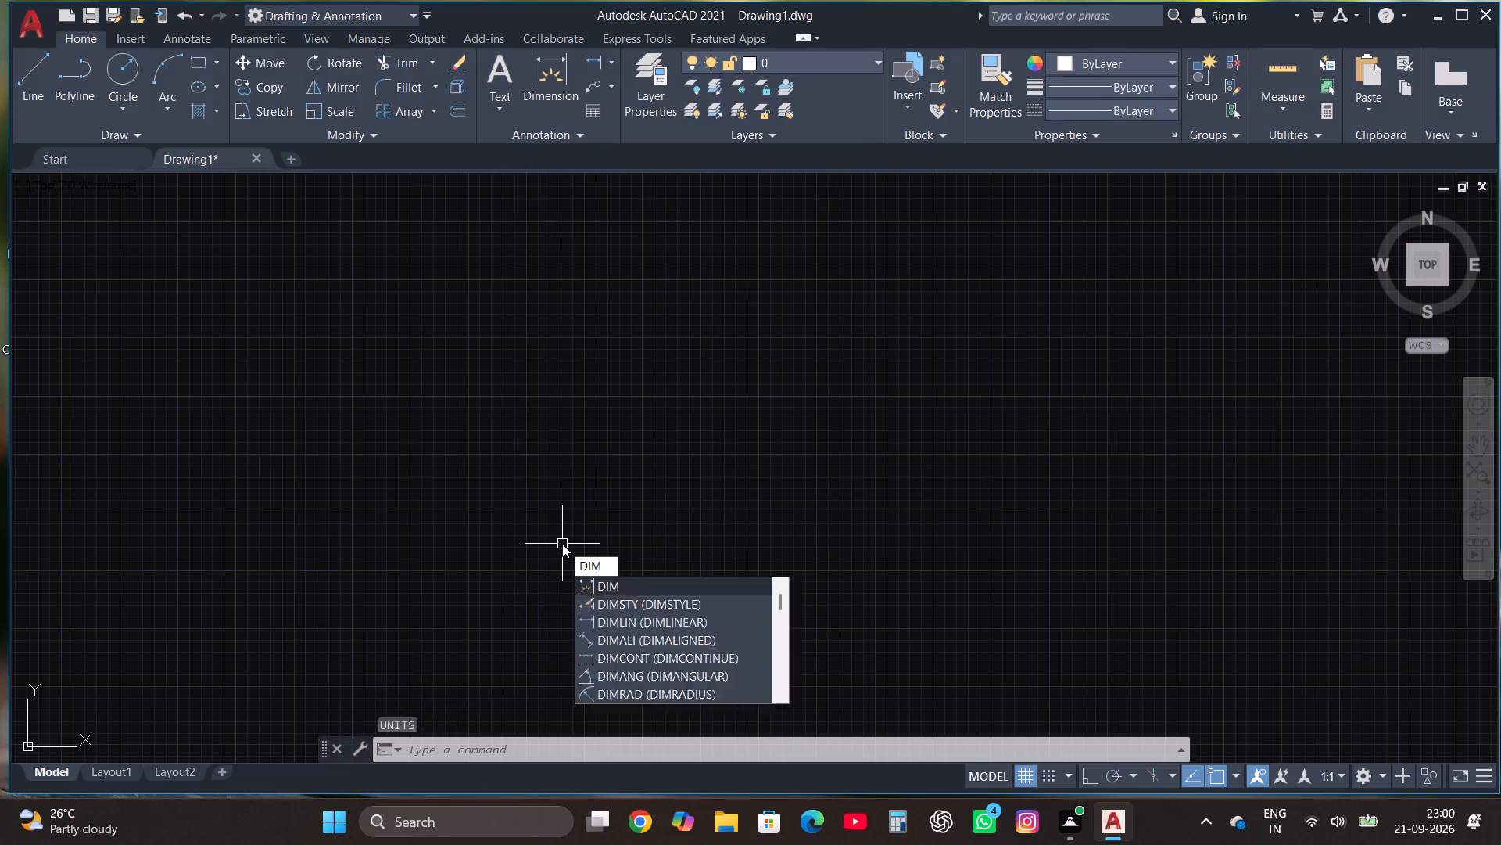
click(639, 609)
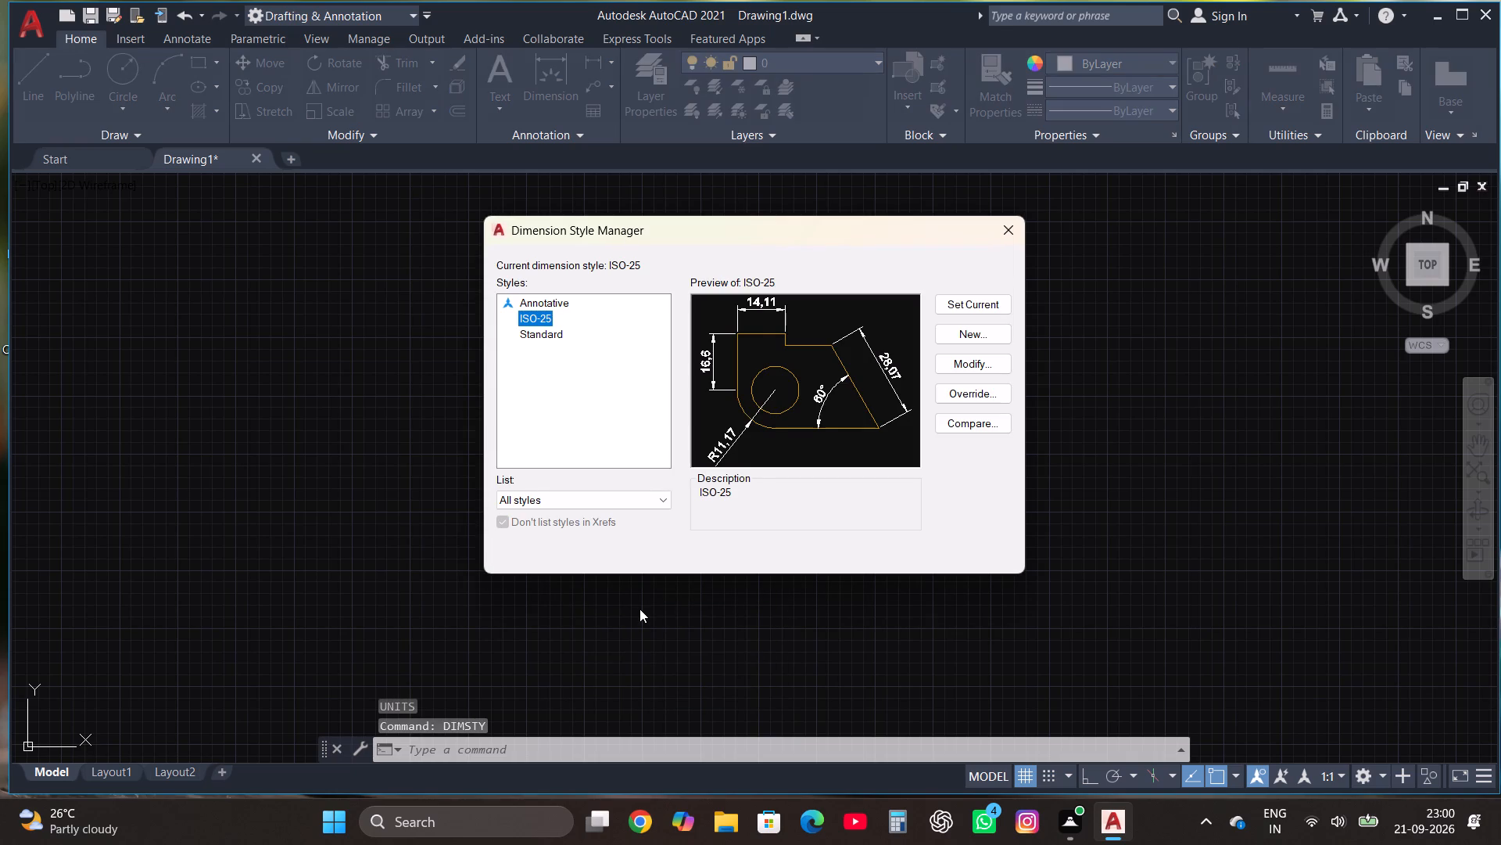
click(965, 366)
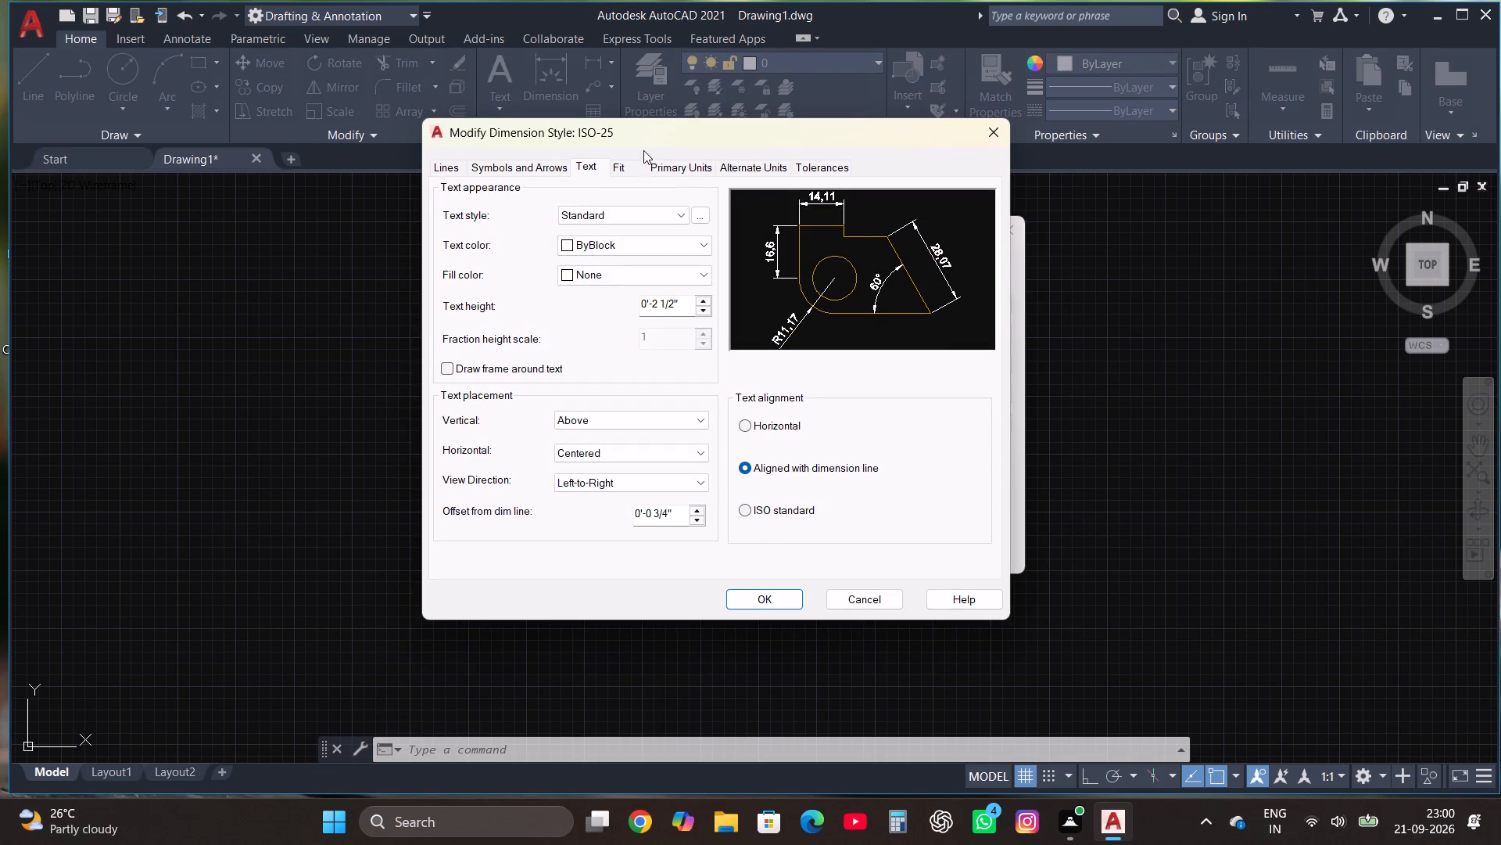
click(685, 174)
click(643, 222)
click(642, 204)
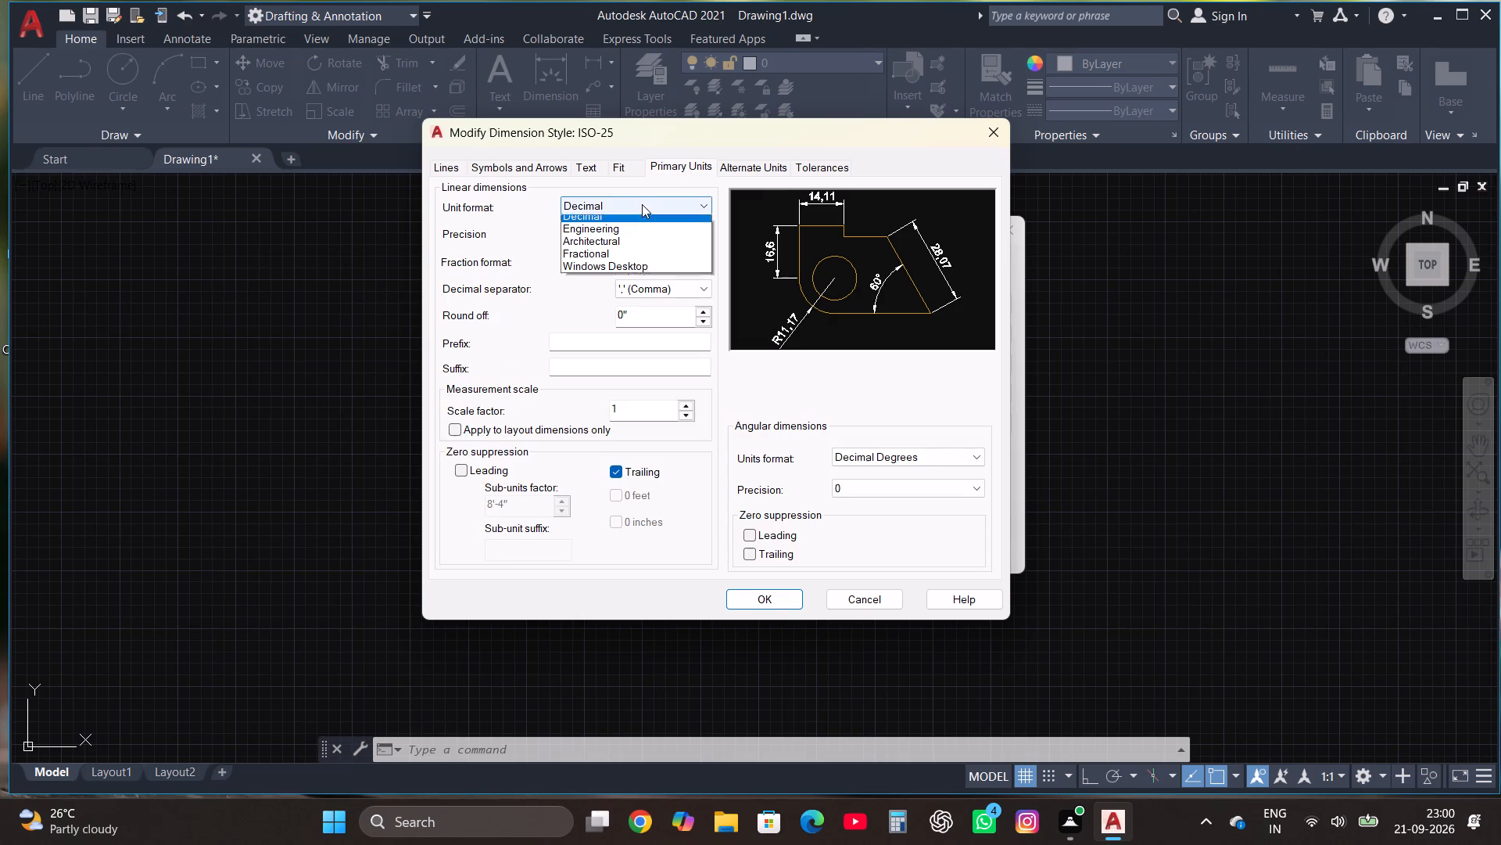
click(600, 254)
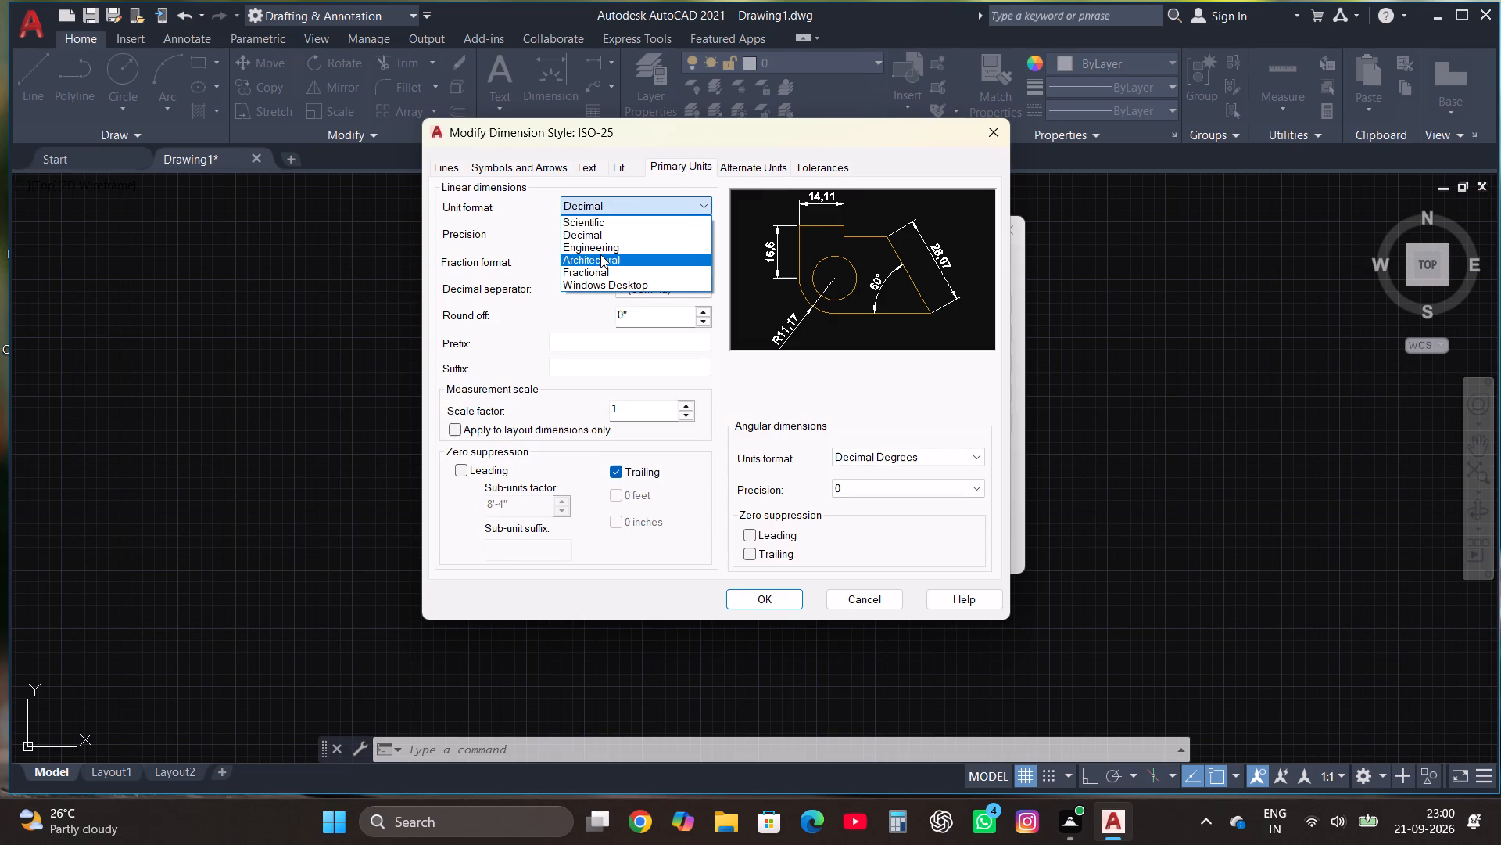
click(601, 236)
click(593, 247)
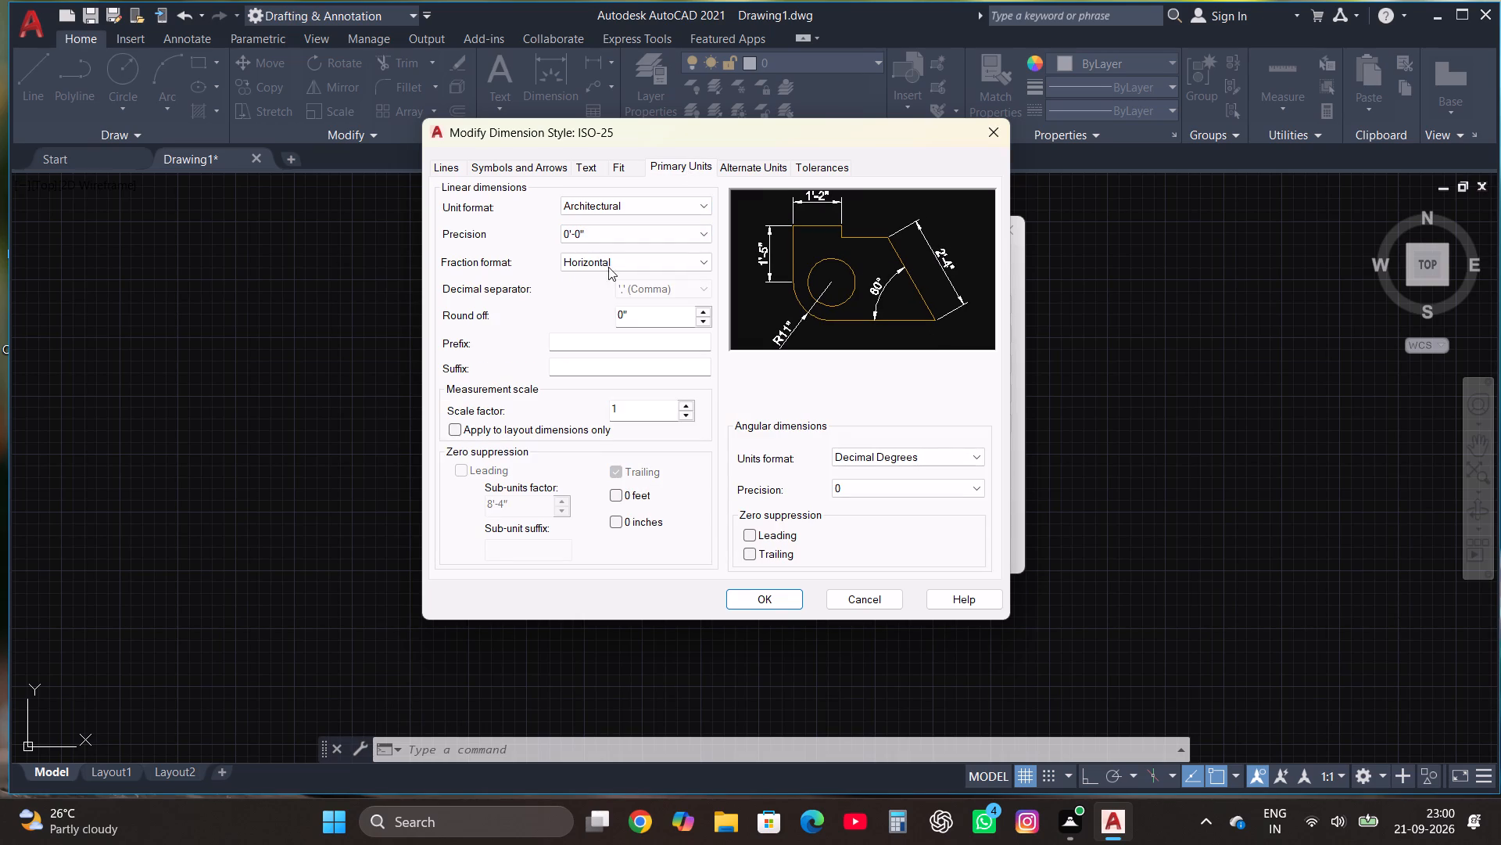
Set the ISO-25 dimension text height to 1' and make the style current.
click(585, 173)
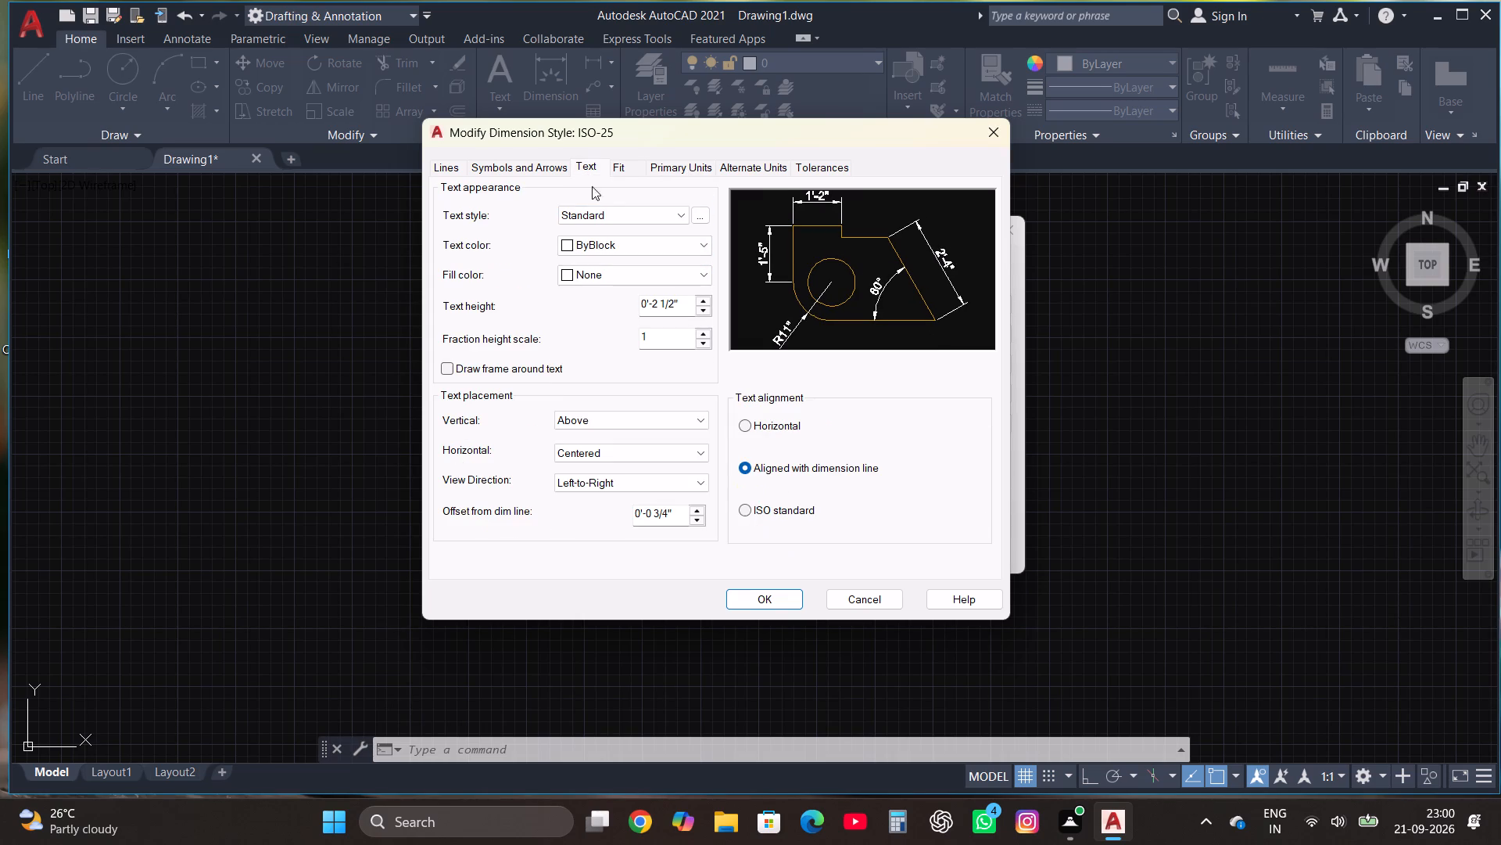
drag(690, 307, 643, 310)
text(1')
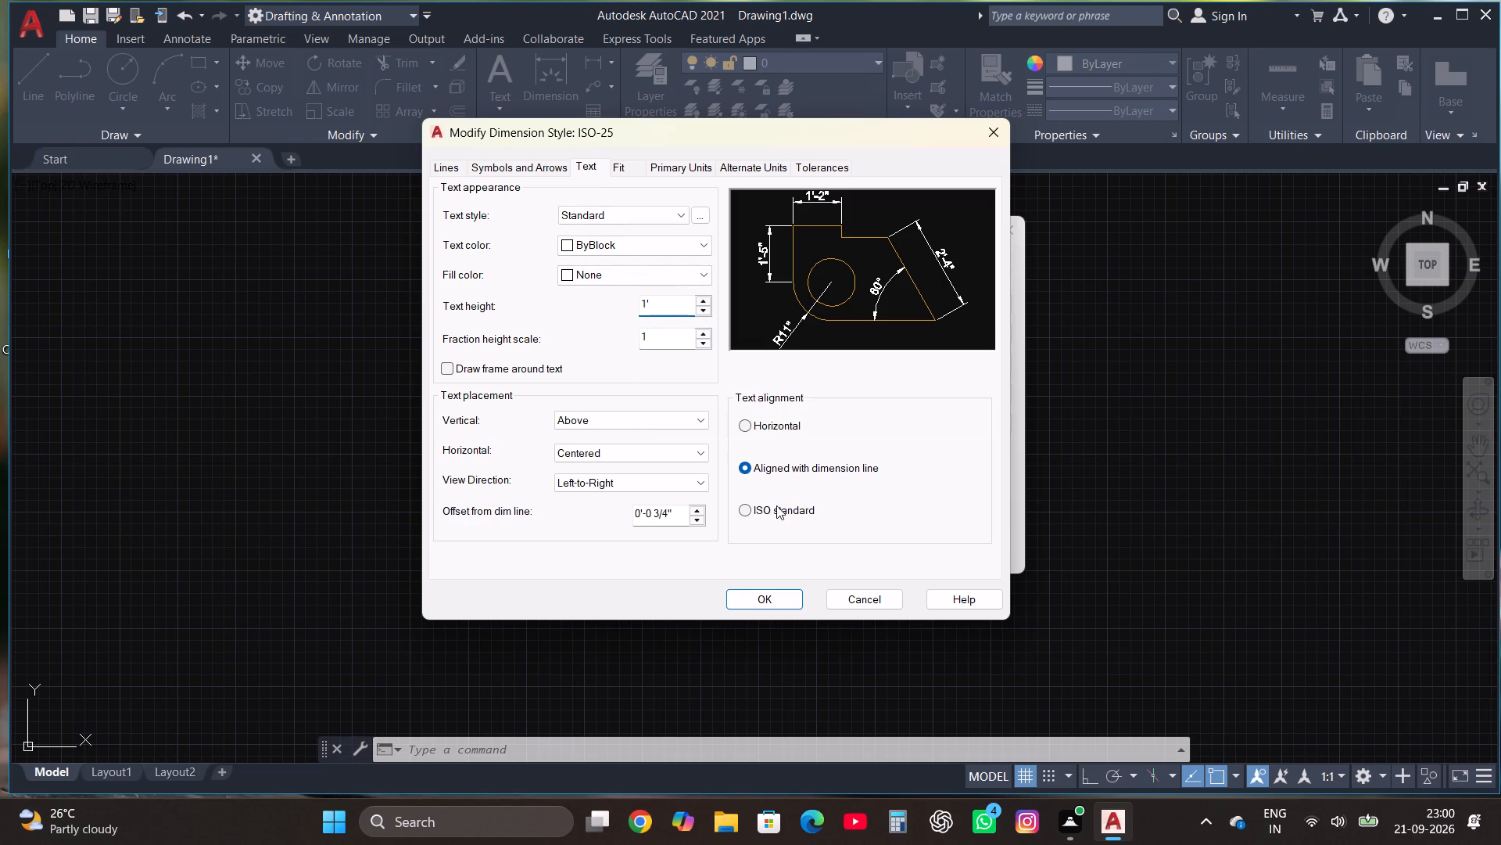
click(770, 601)
click(945, 298)
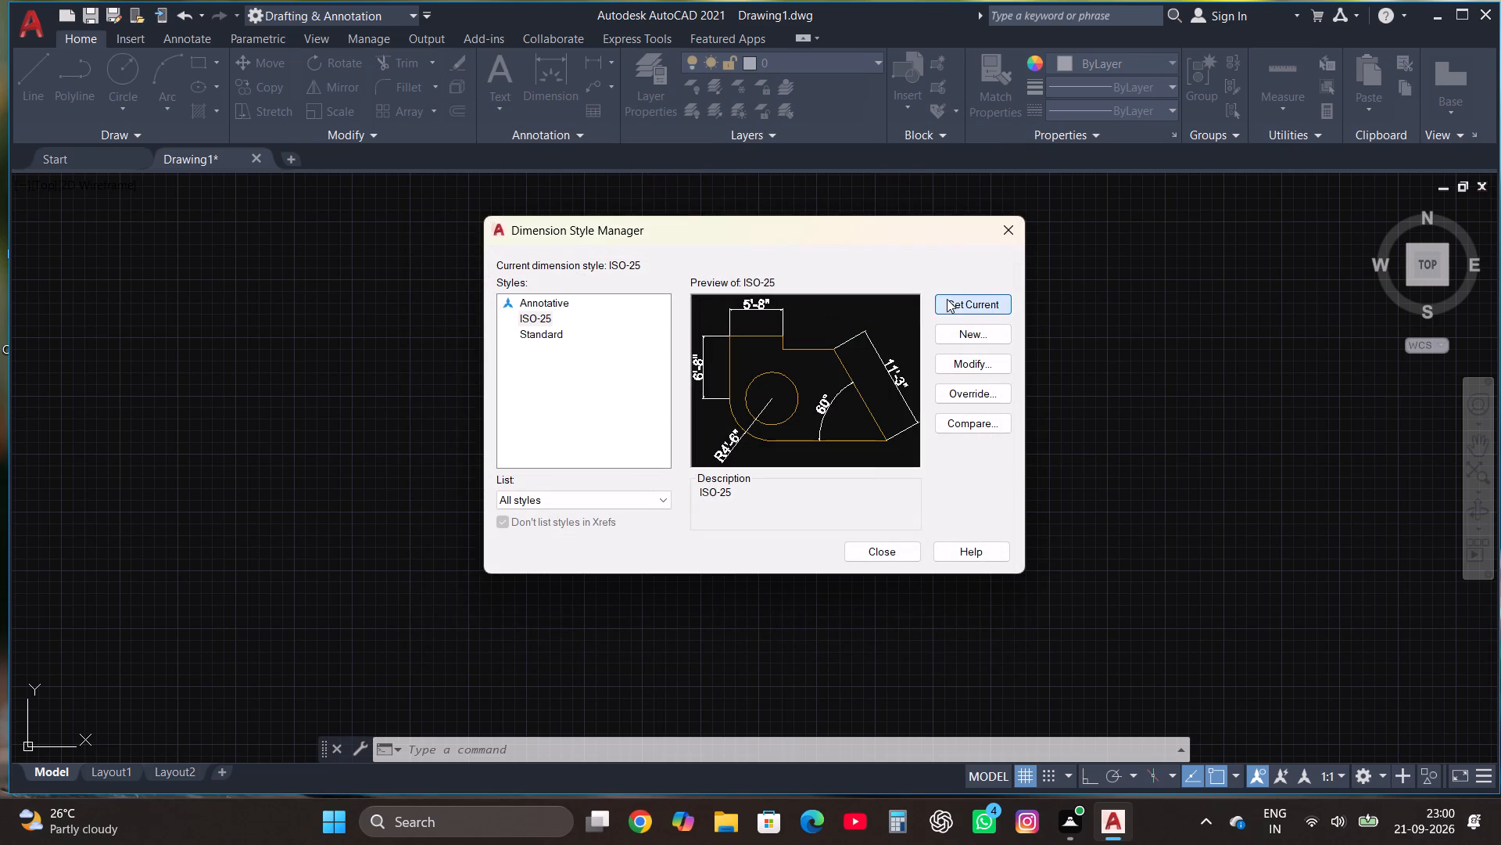
click(1010, 225)
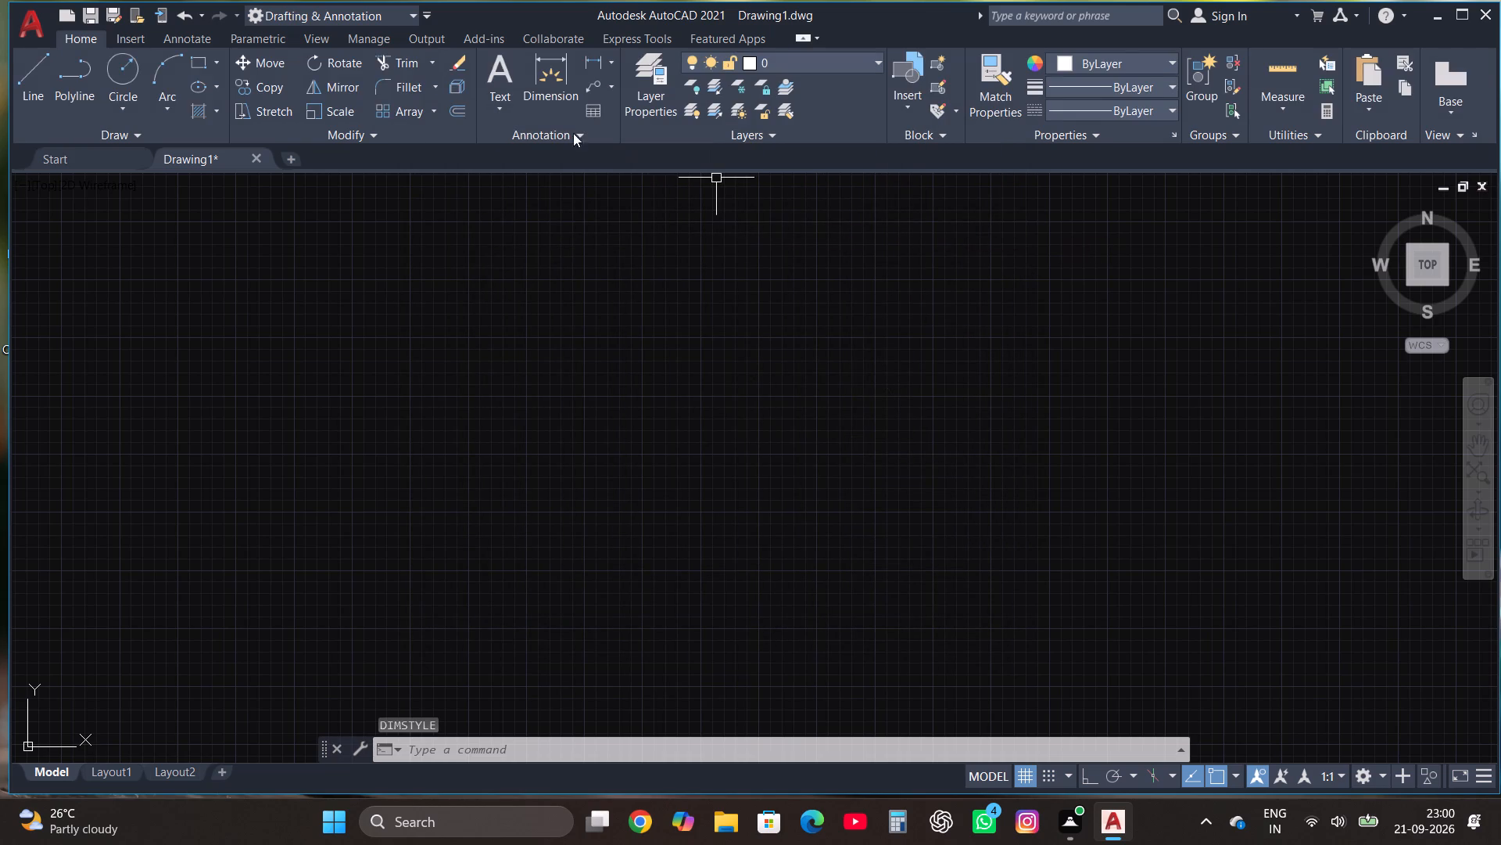
Draw a rectangle 30' wide by 50' high in the empty drawing area.
click(201, 67)
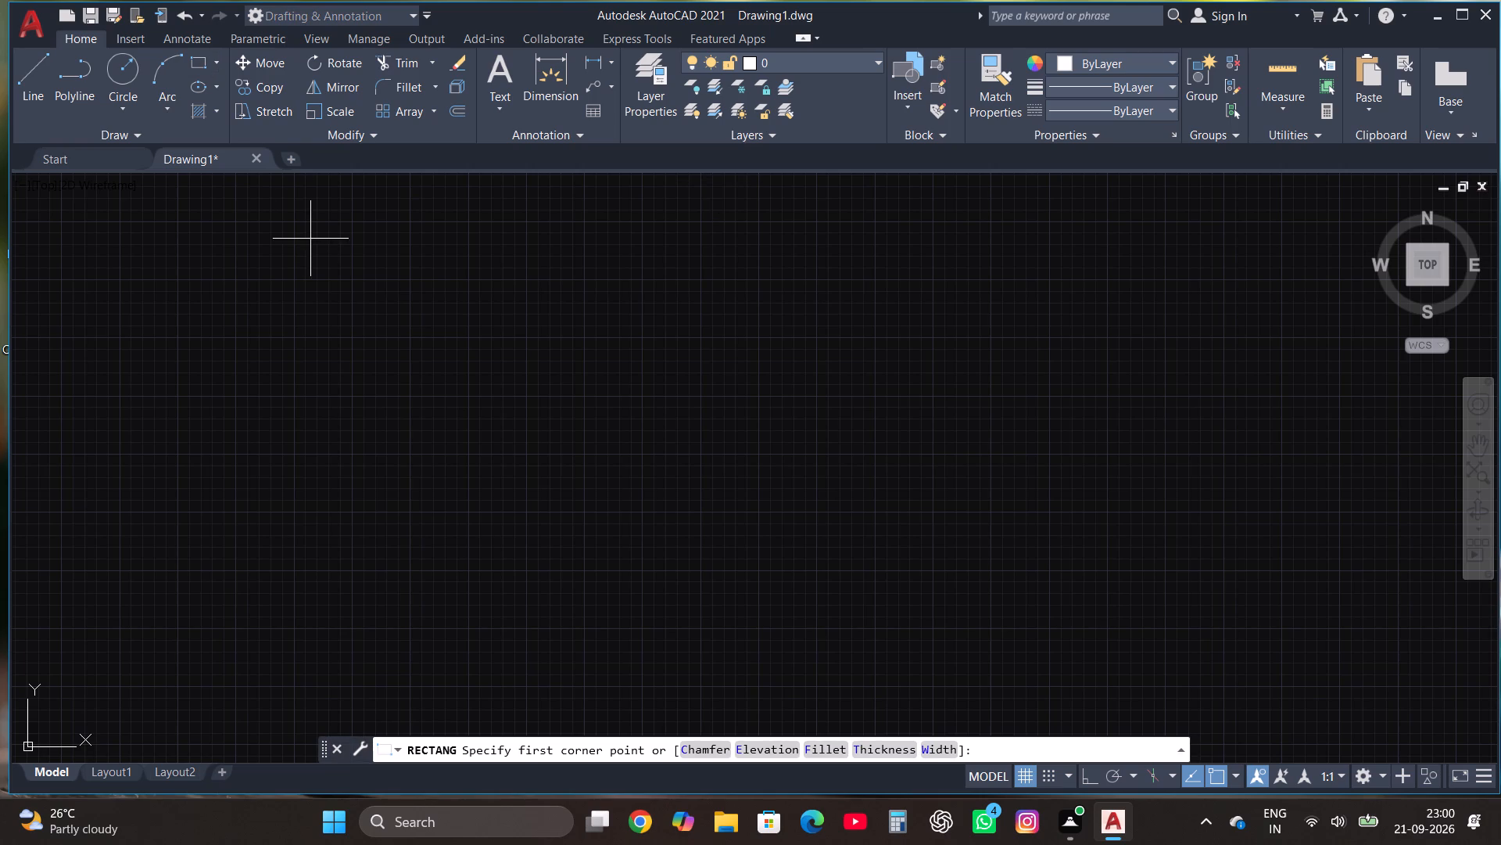
click(458, 307)
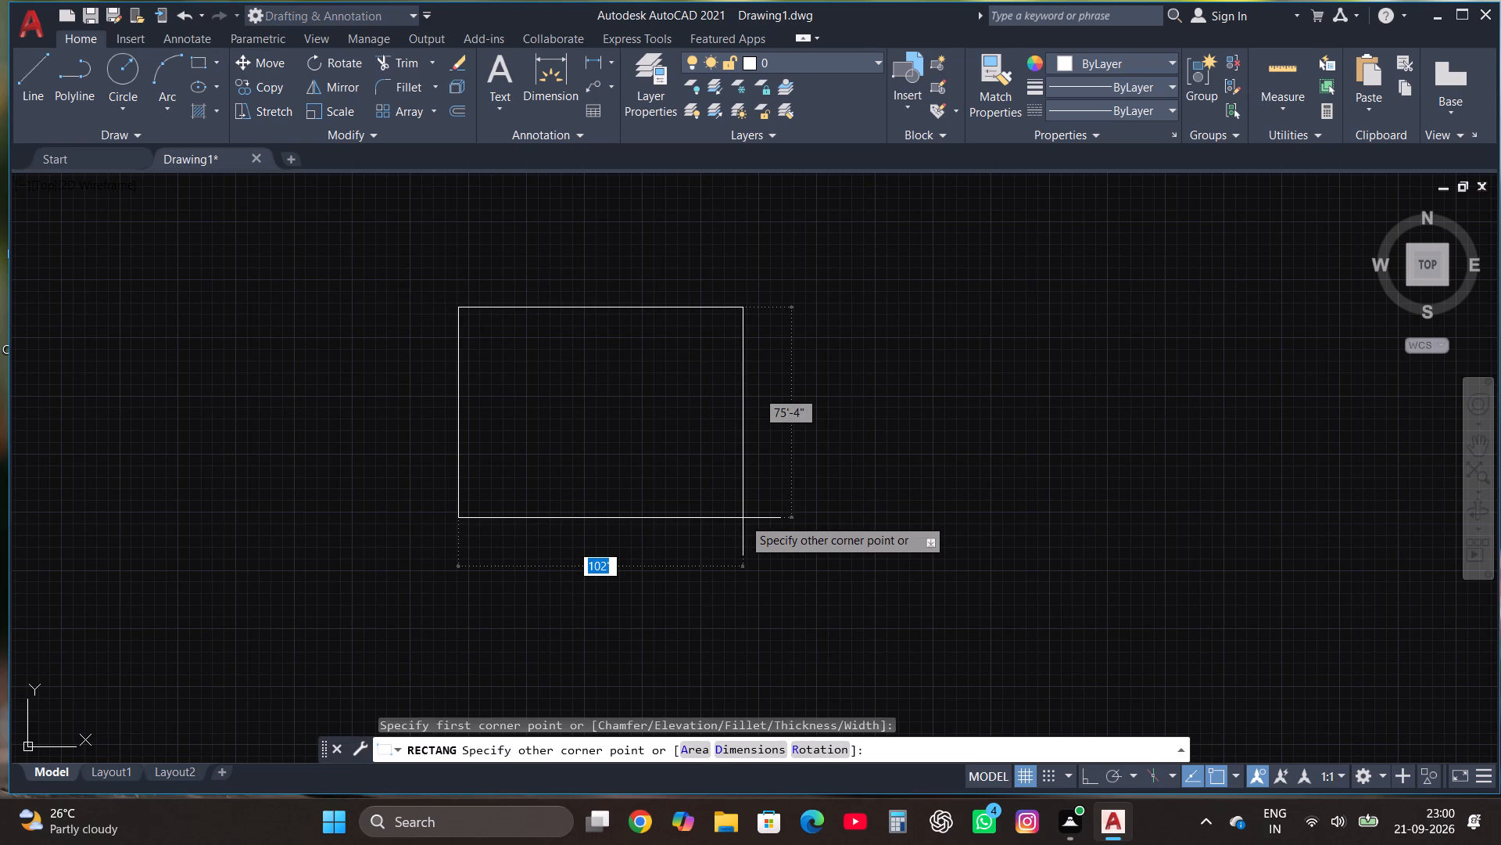
text(30',)
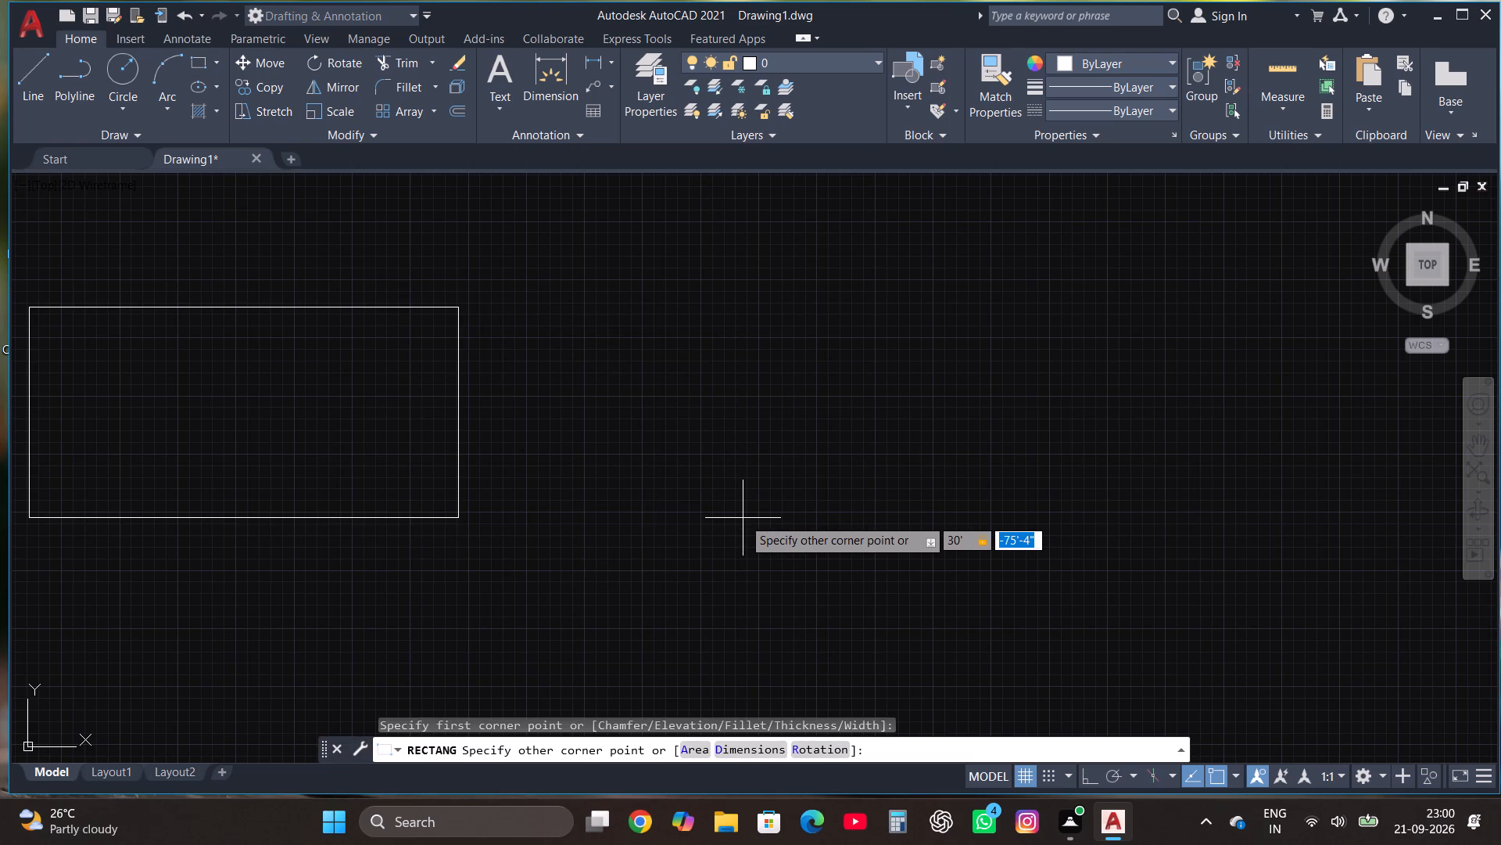
text(50')
key(Return)
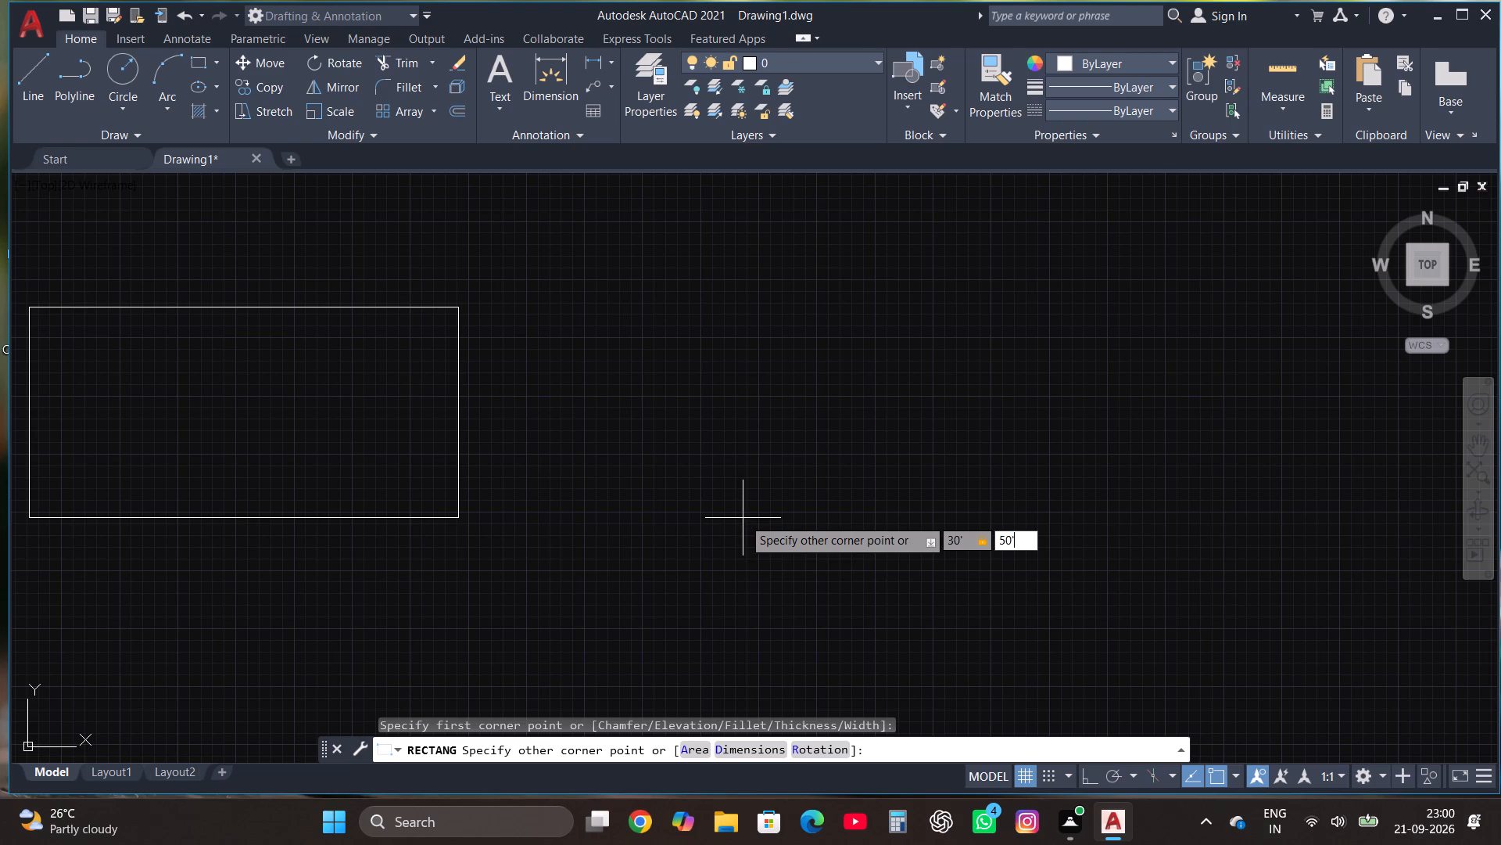
key(Escape)
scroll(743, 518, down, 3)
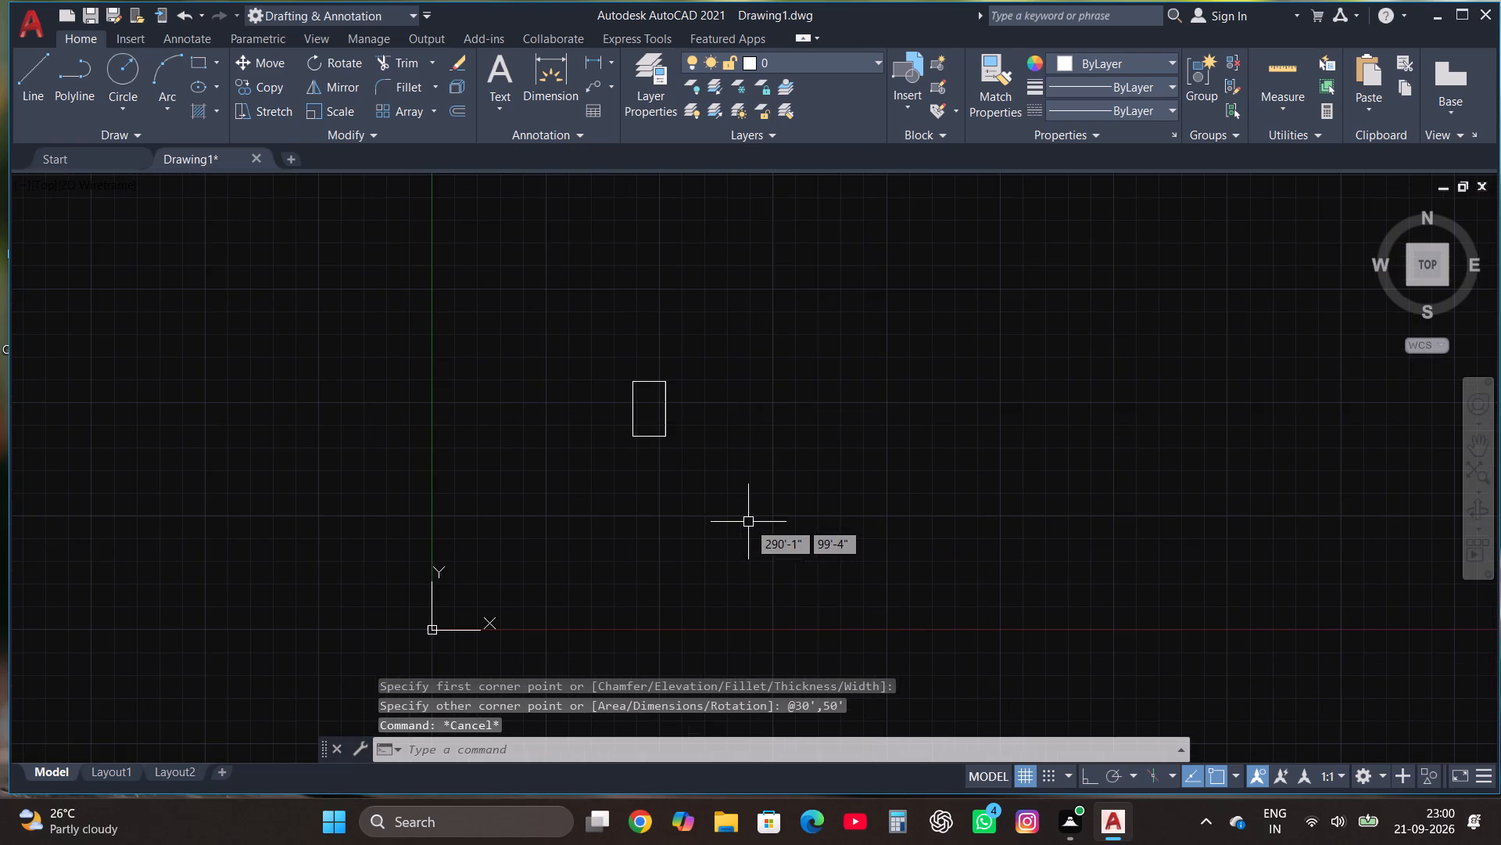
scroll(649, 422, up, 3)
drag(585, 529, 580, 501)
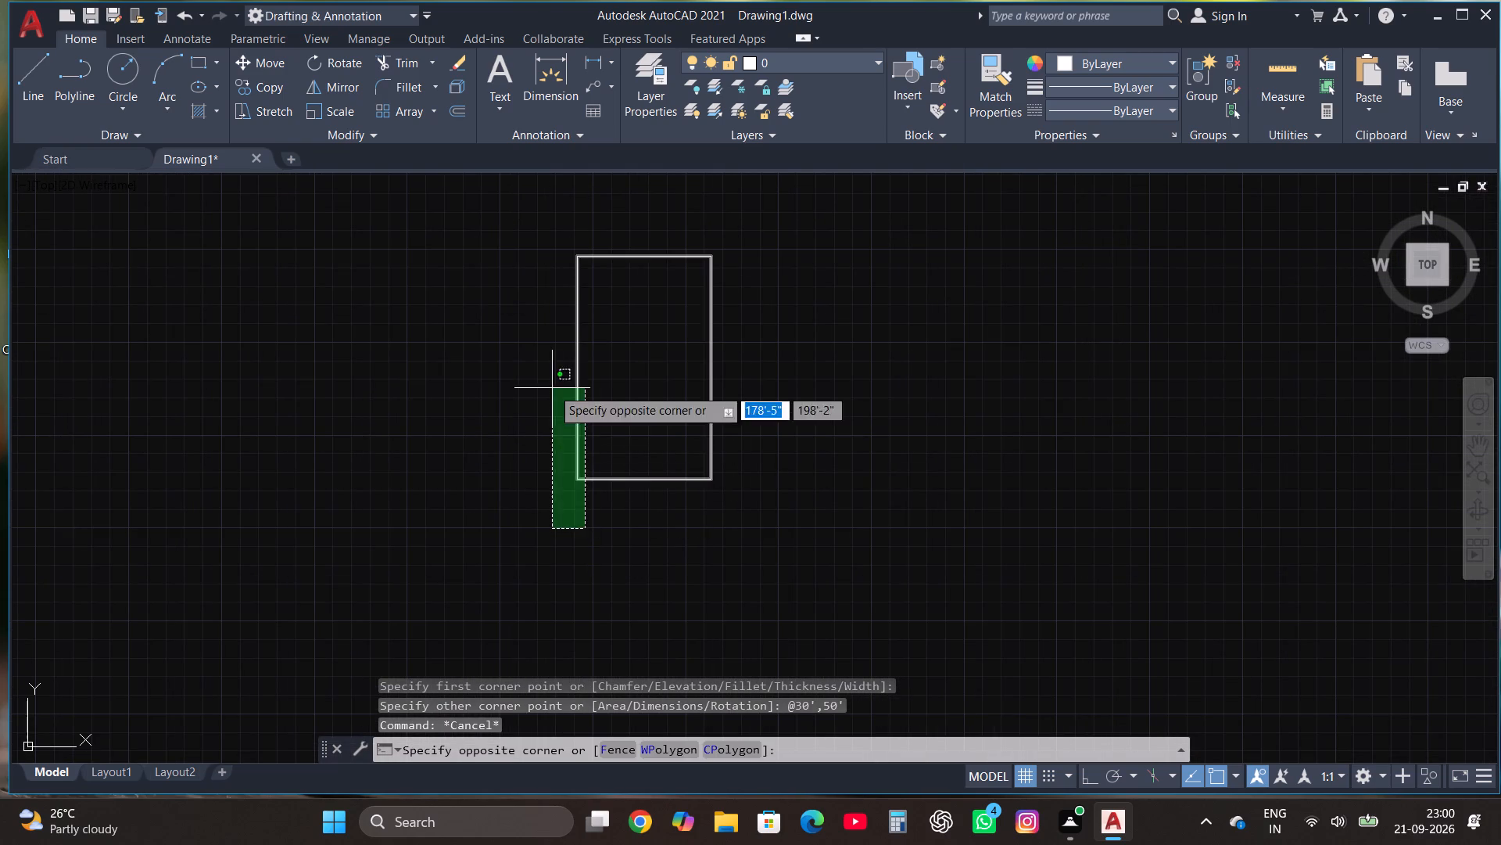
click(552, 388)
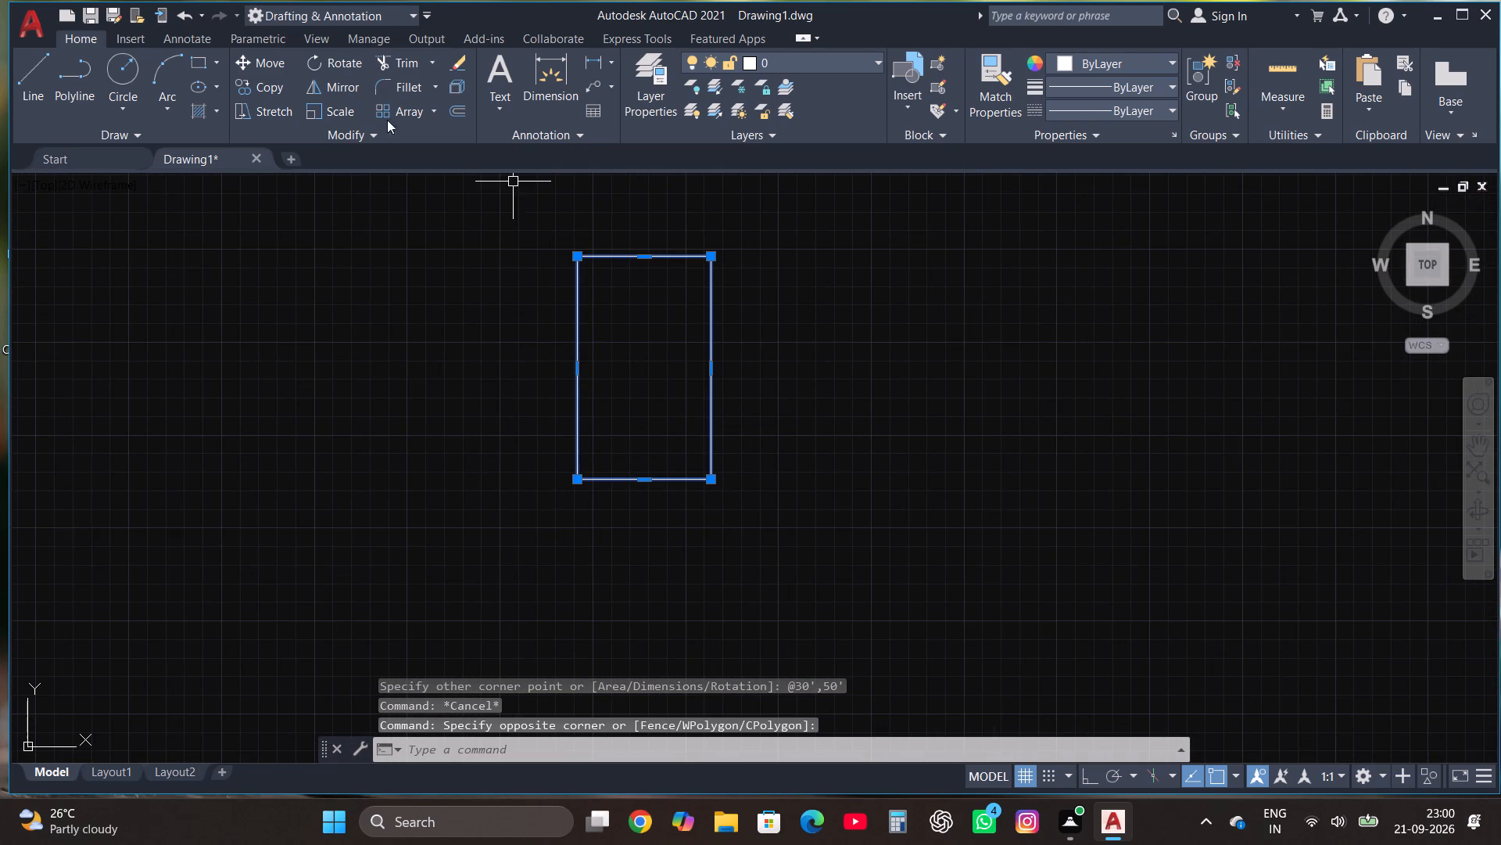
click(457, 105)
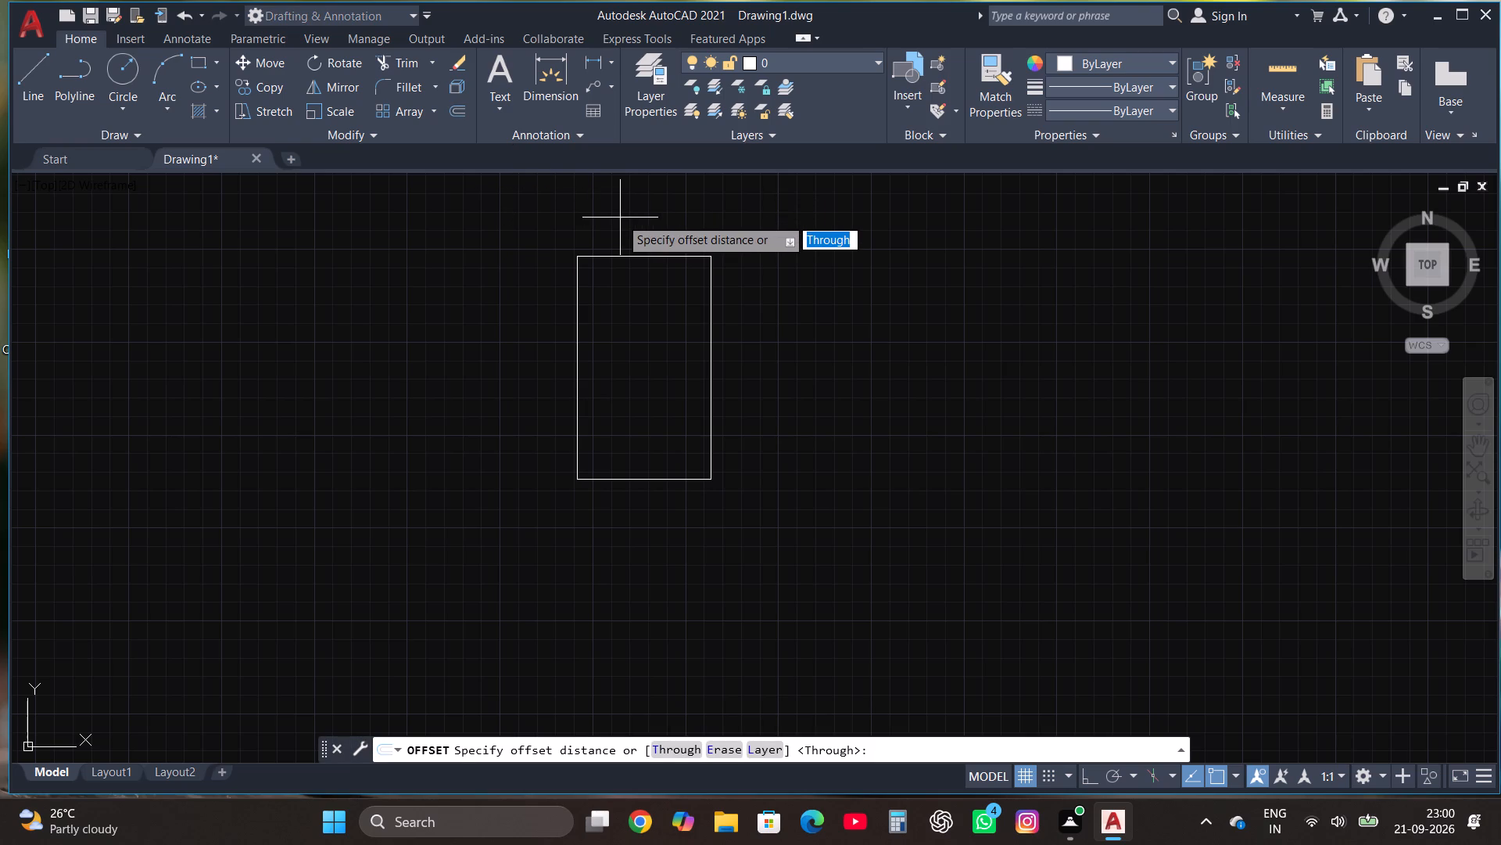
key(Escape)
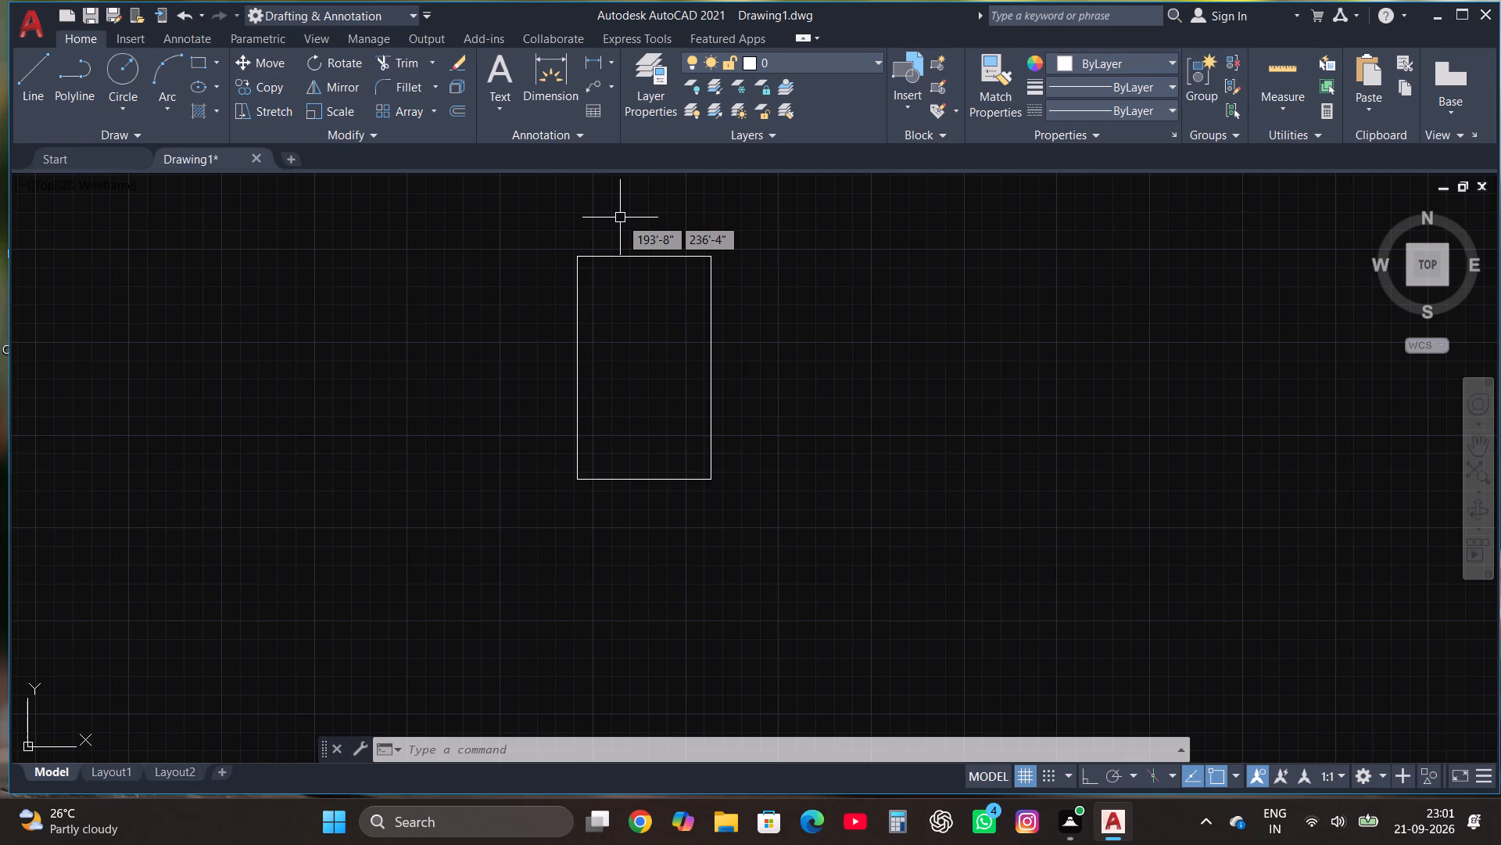
Draw a line from the rectangle's bottom-right corner 1'6" inward along the bottom edge, and with Ortho on, straight up past the top edge.
click(27, 76)
scroll(721, 462, up, 2)
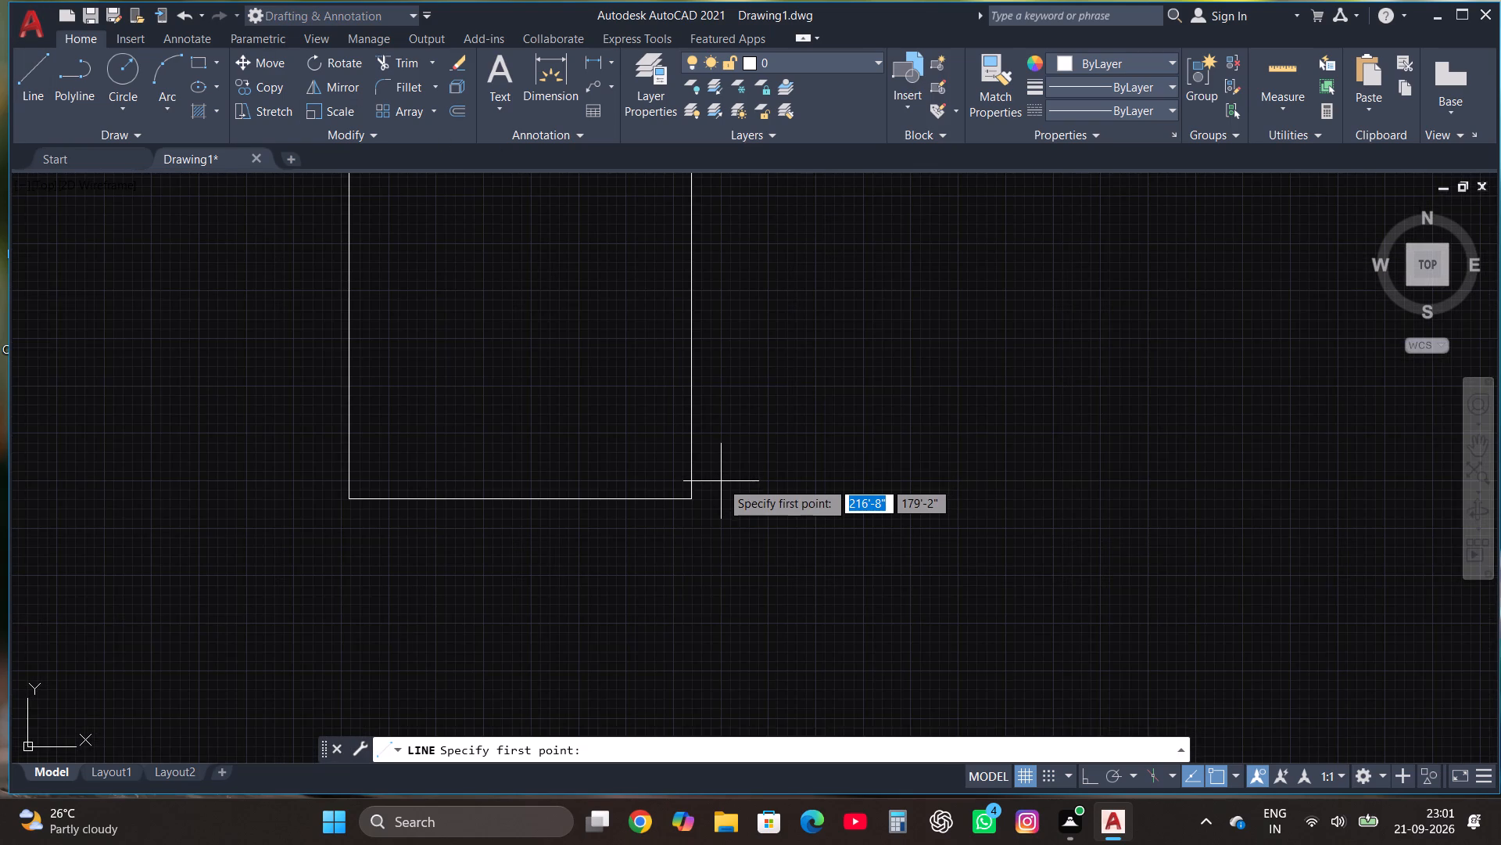
scroll(696, 507, up, 2)
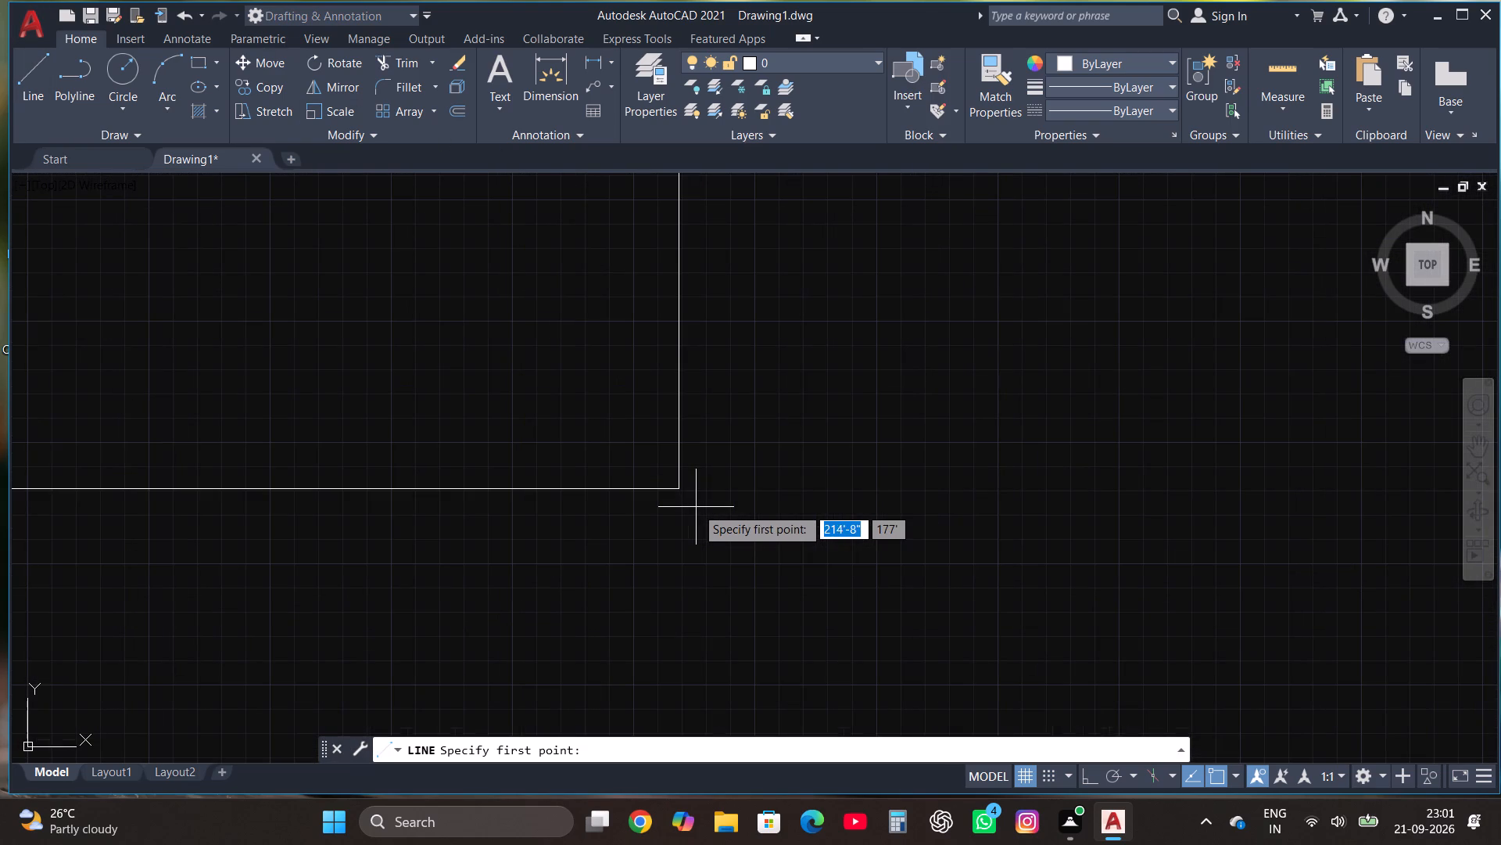
click(676, 492)
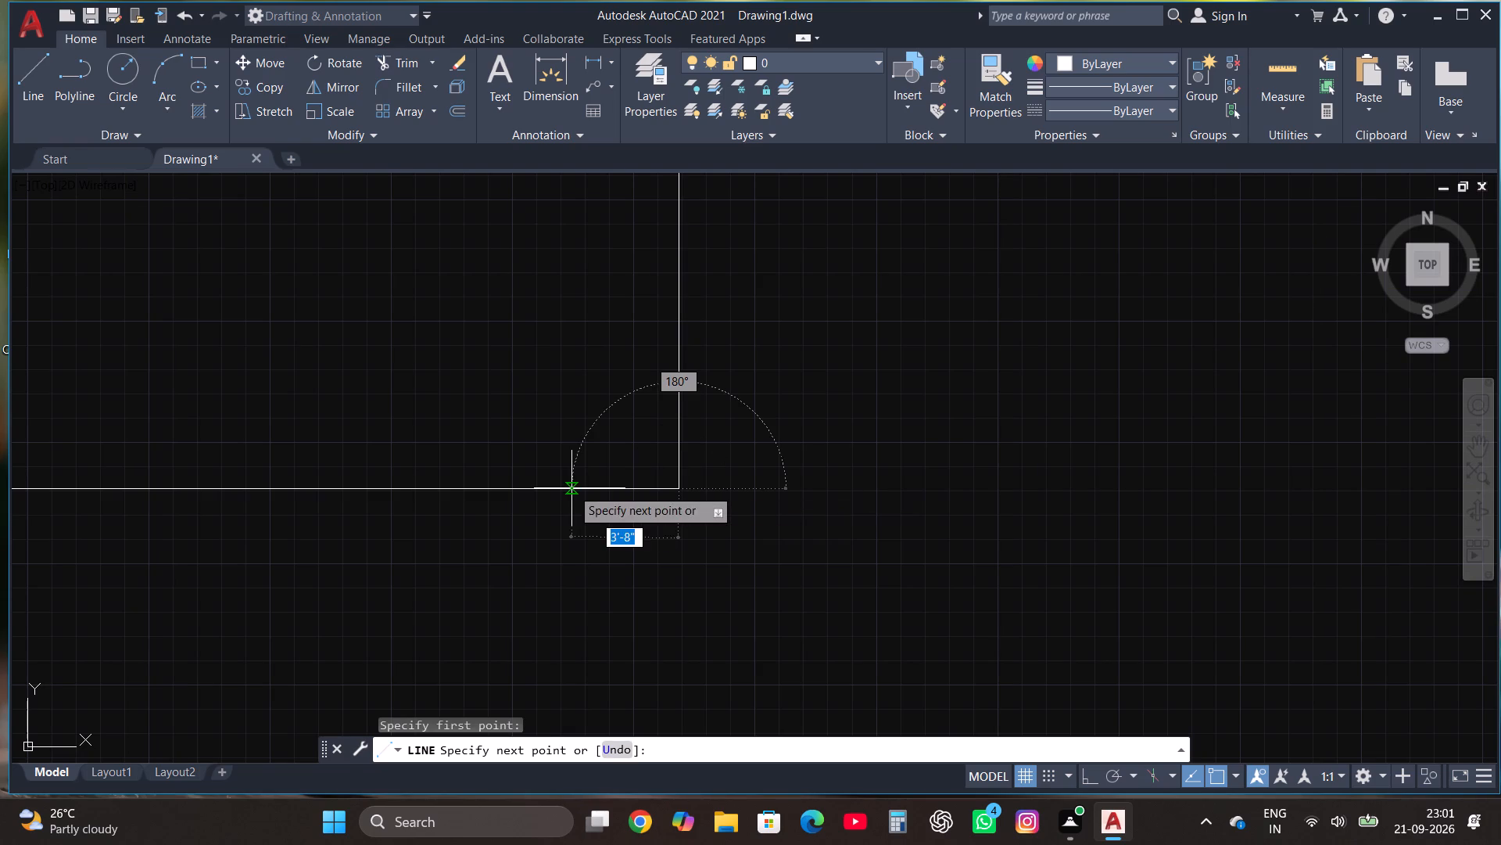
text(1'6")
key(Return)
scroll(571, 488, down, 2)
scroll(571, 489, up, 1)
scroll(571, 490, down, 1)
scroll(593, 359, down, 2)
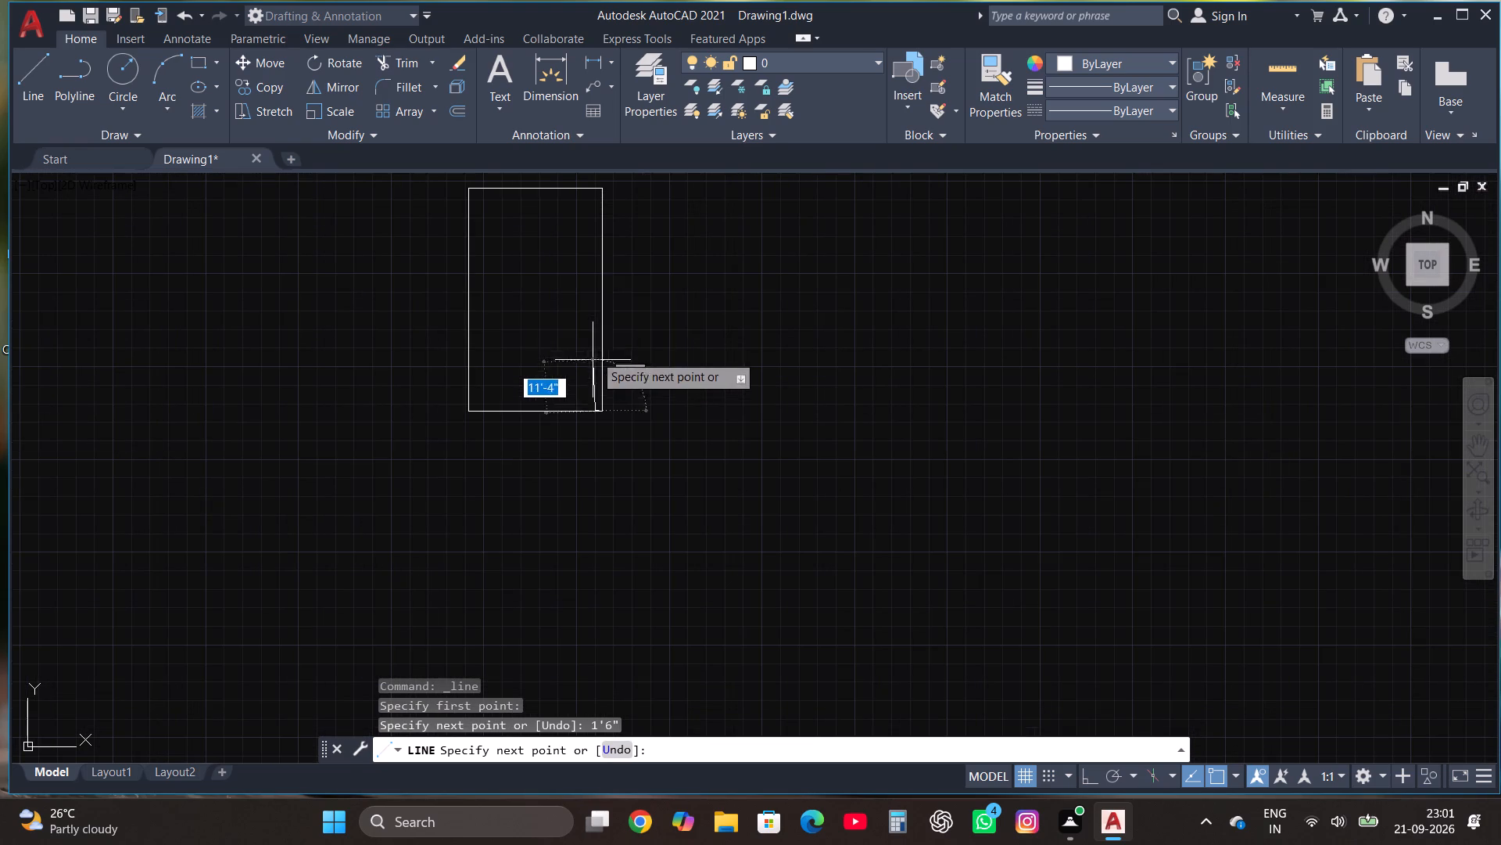
scroll(589, 184, up, 2)
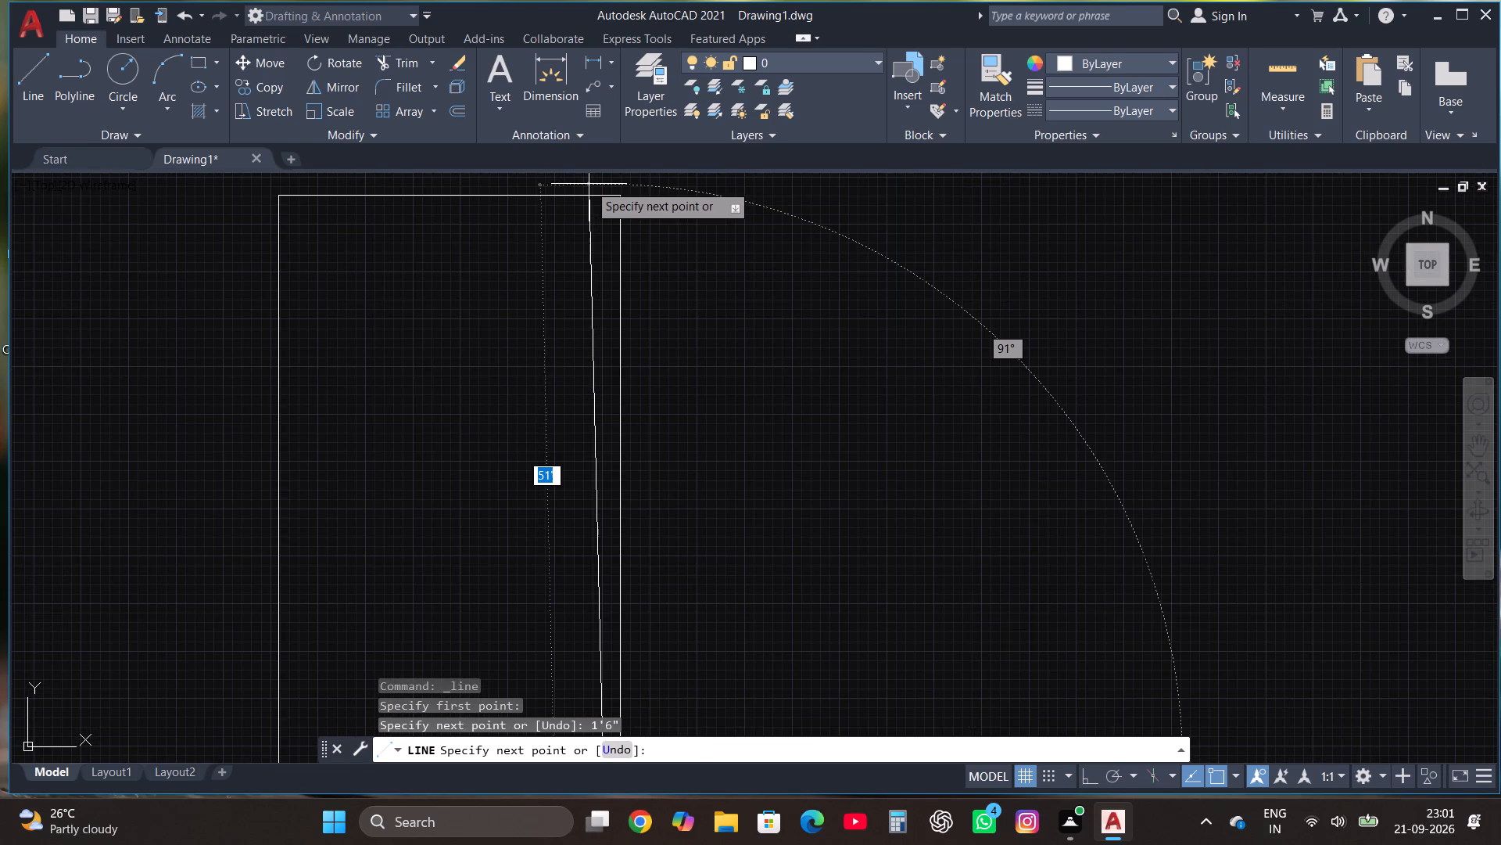
key(F8)
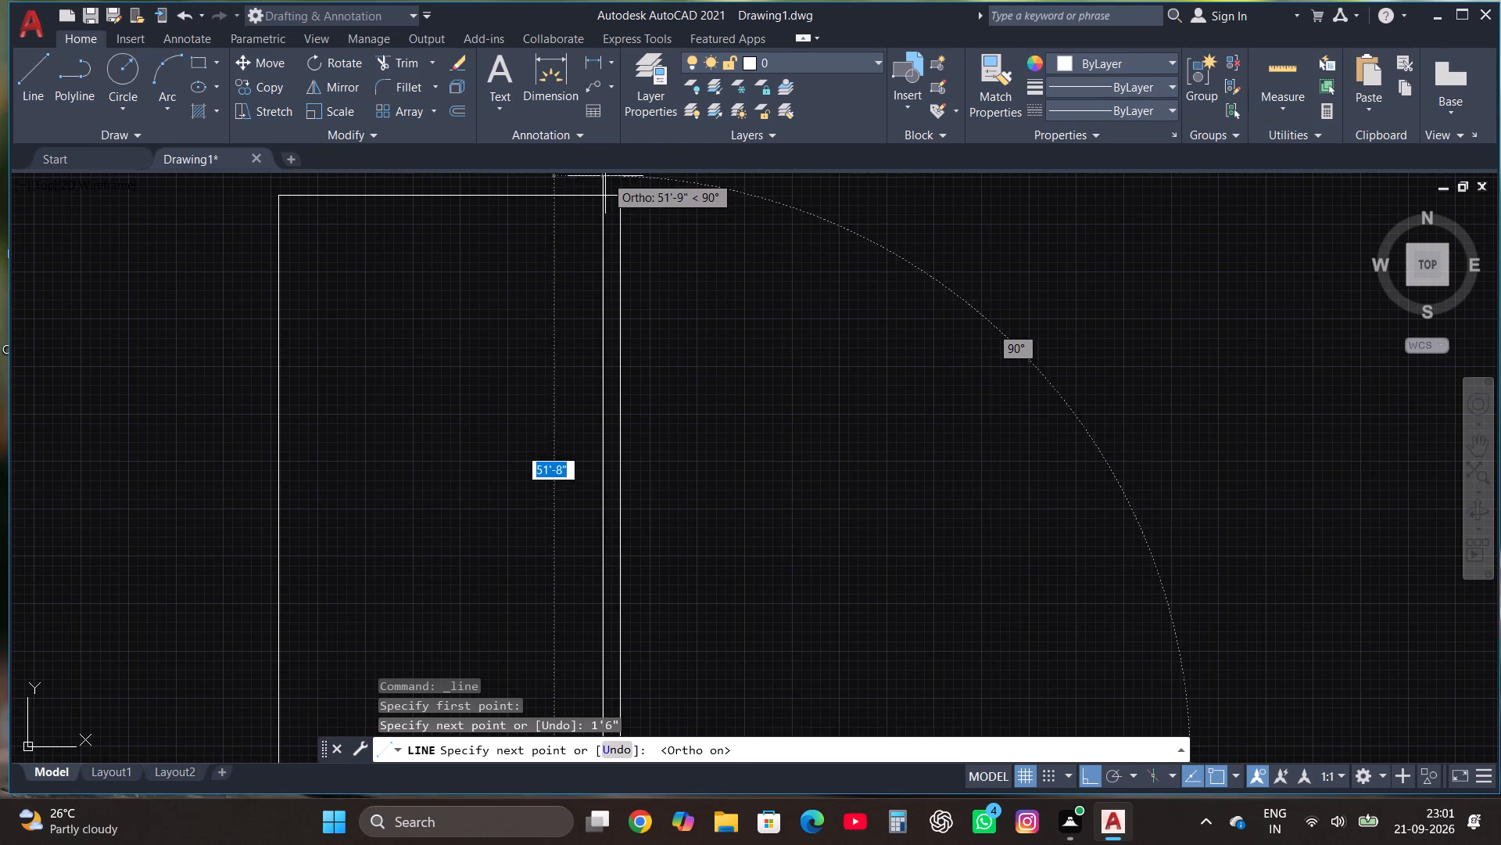
scroll(607, 178, up, 3)
click(598, 213)
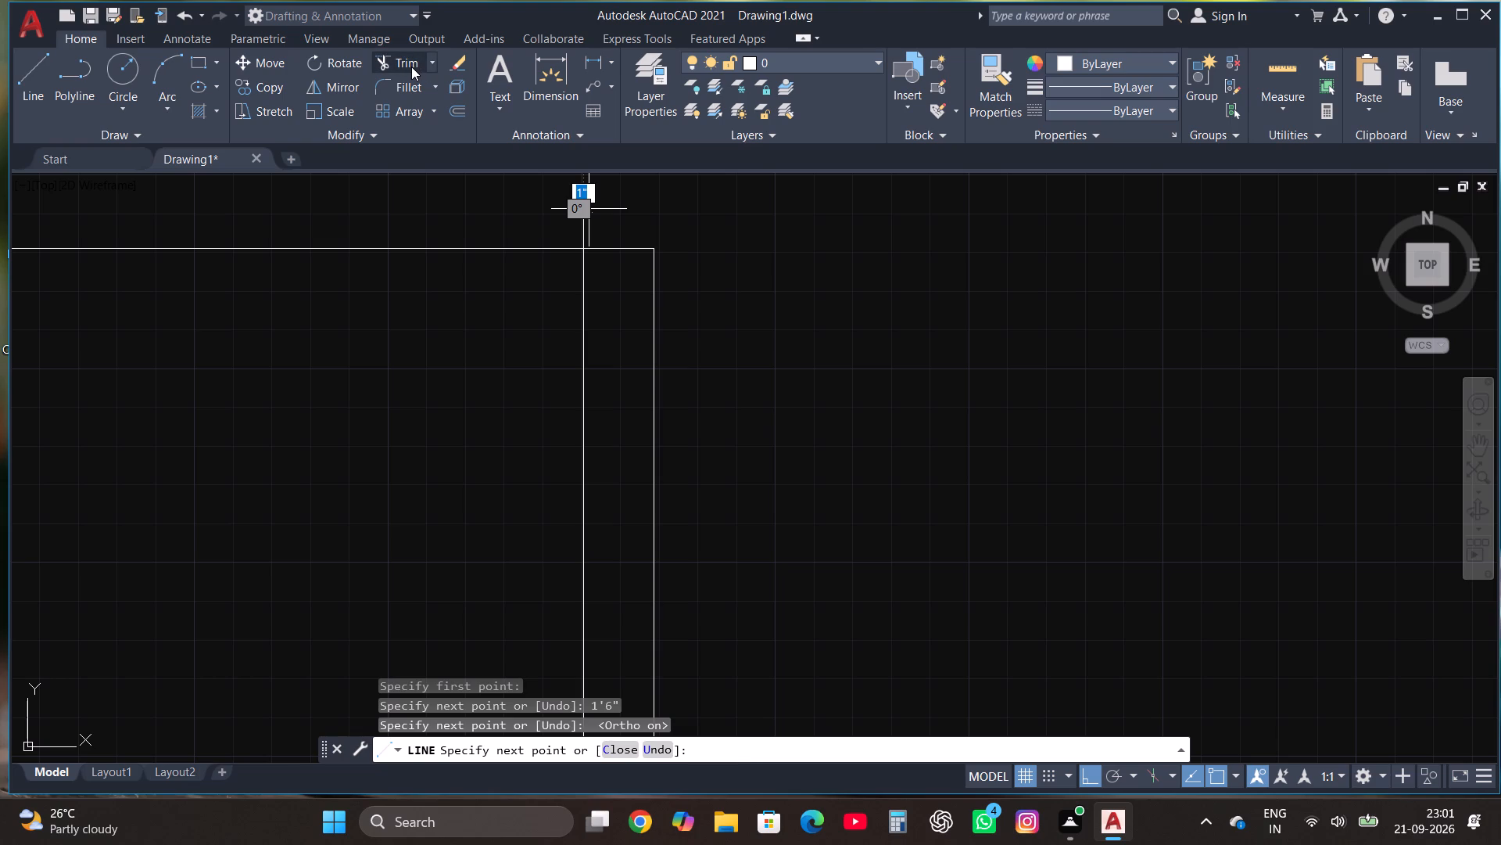
Trim the part of the new vertical line that extends above the rectangle's top edge.
click(410, 65)
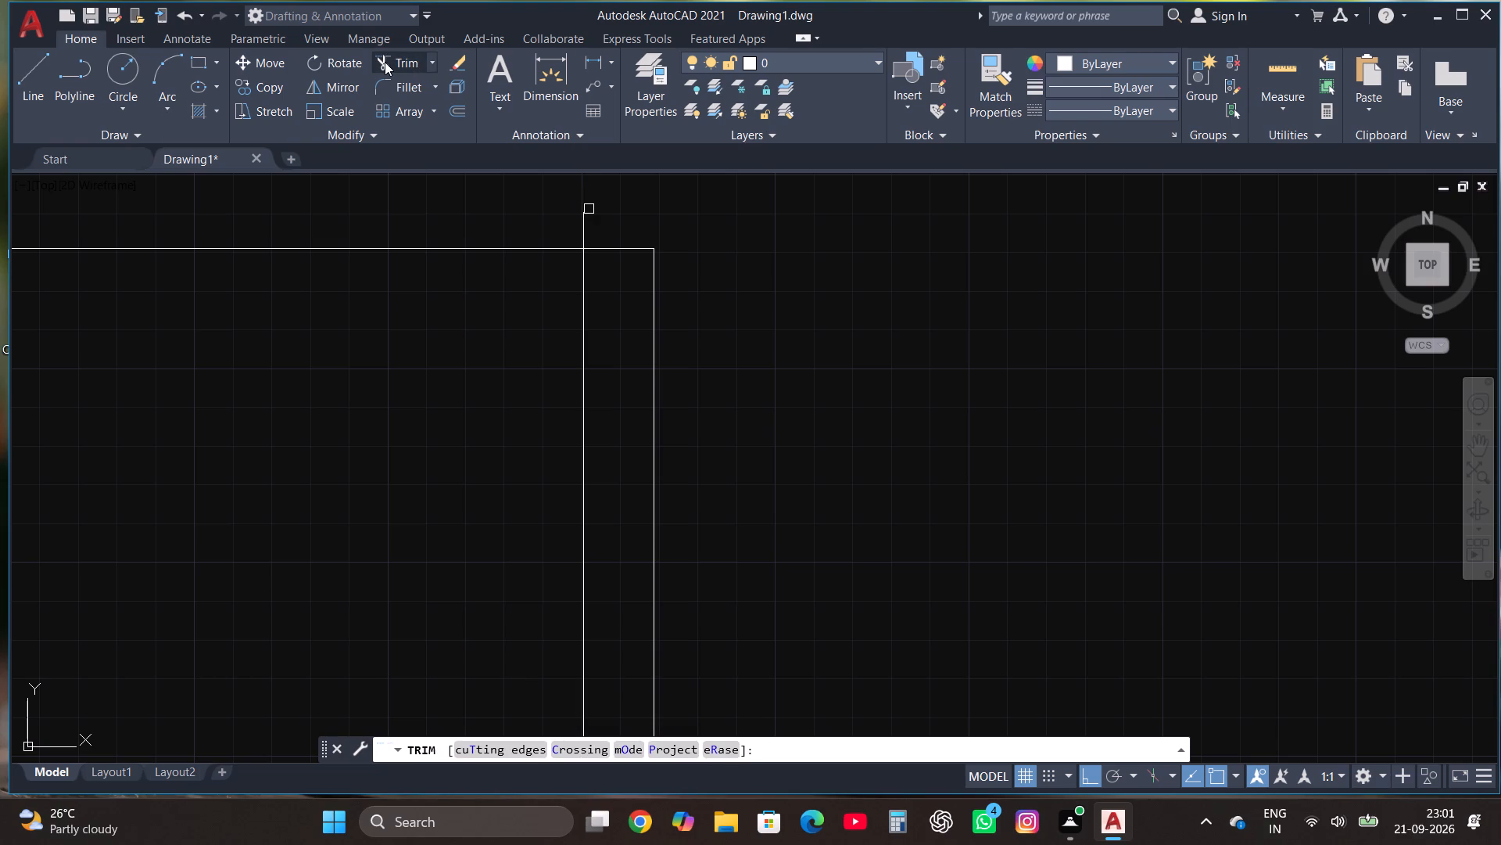
click(586, 236)
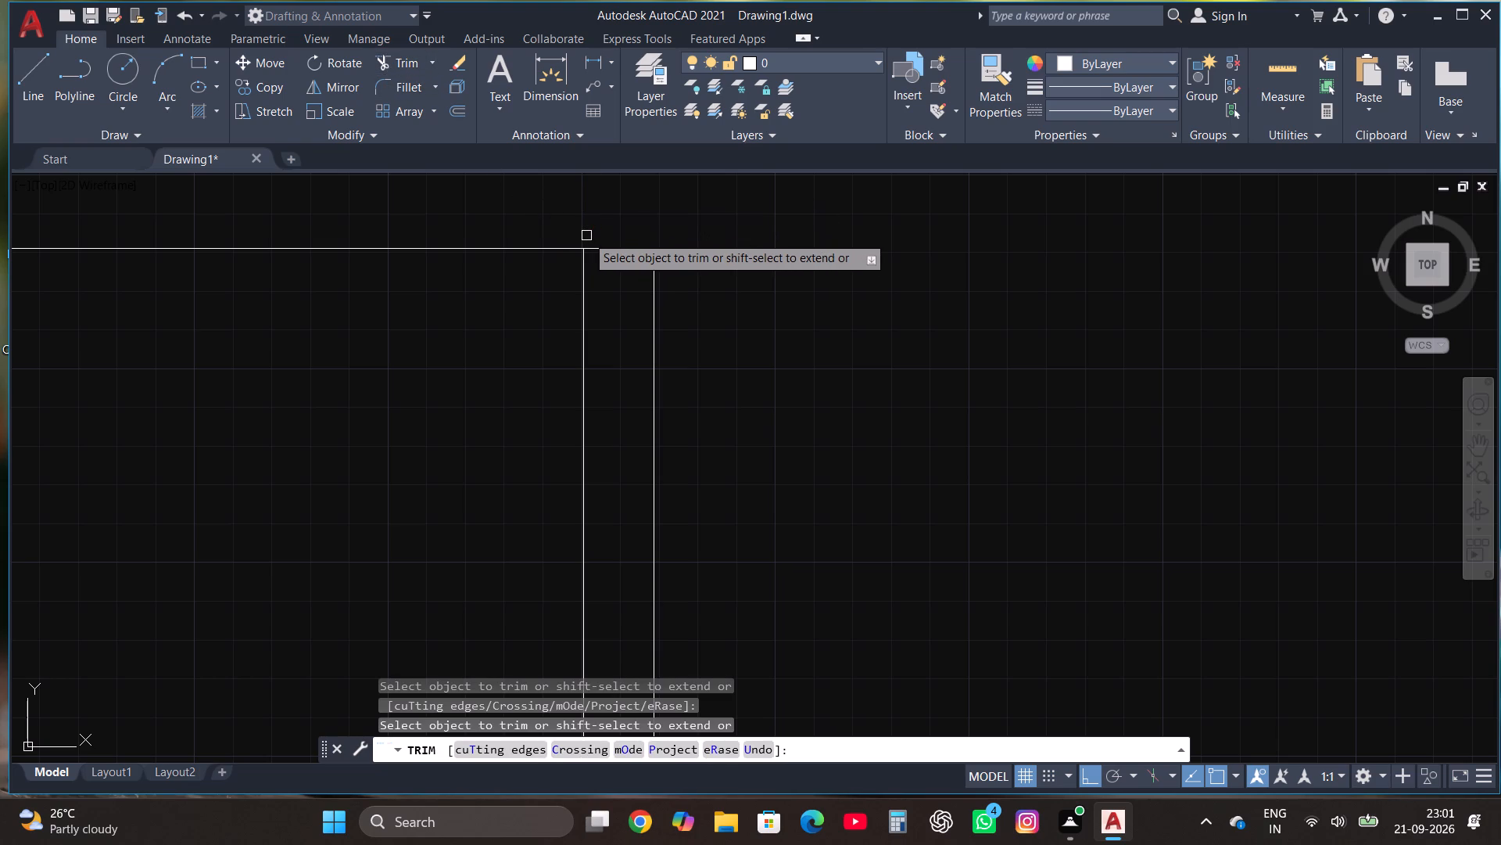
key(Escape)
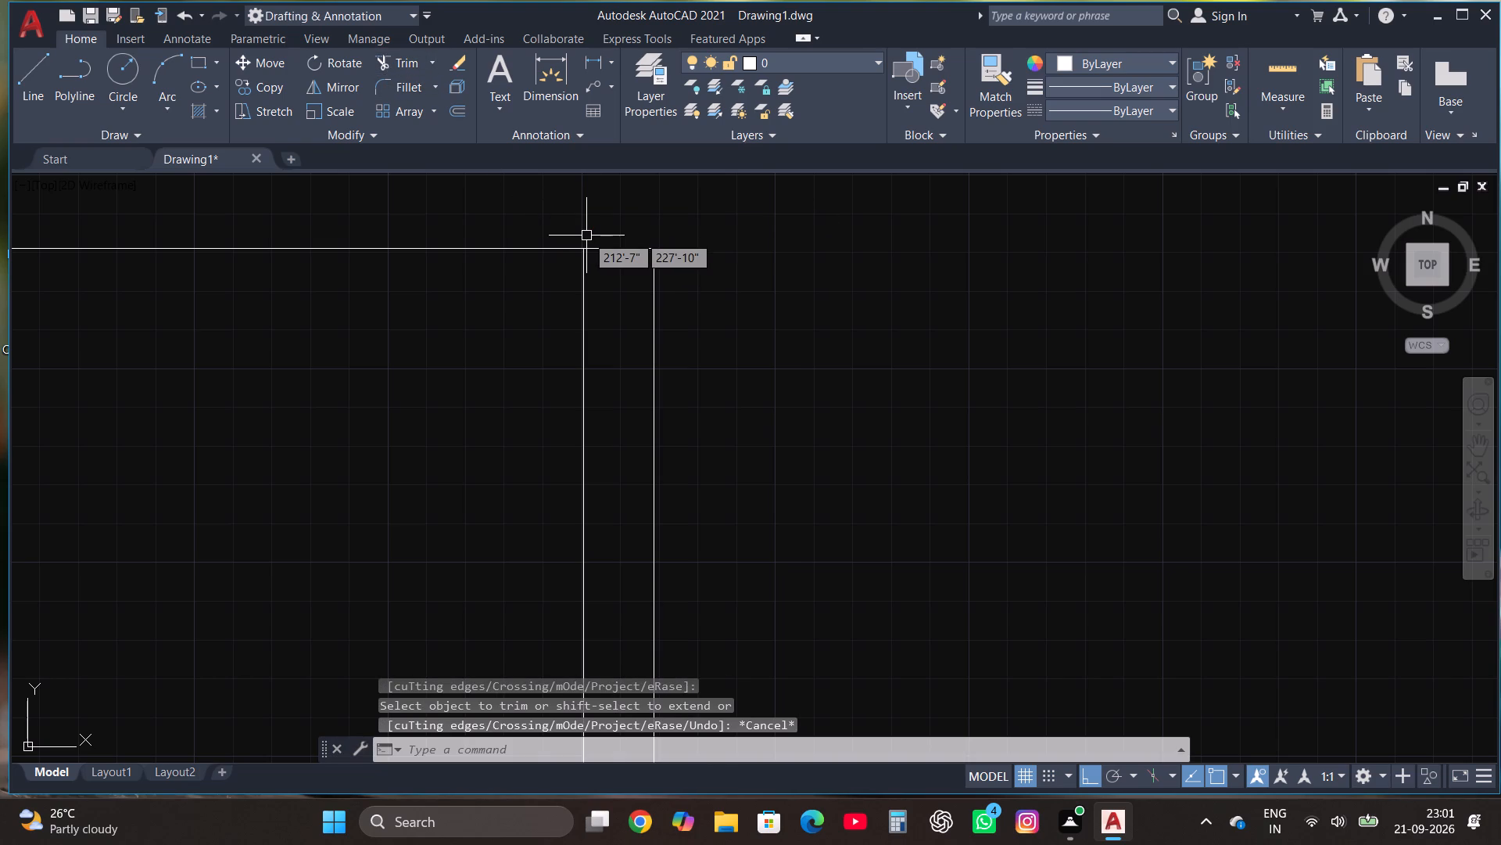
Offset the vertical line near the rectangle's right edge by 9" toward the interior.
scroll(824, 378, down, 2)
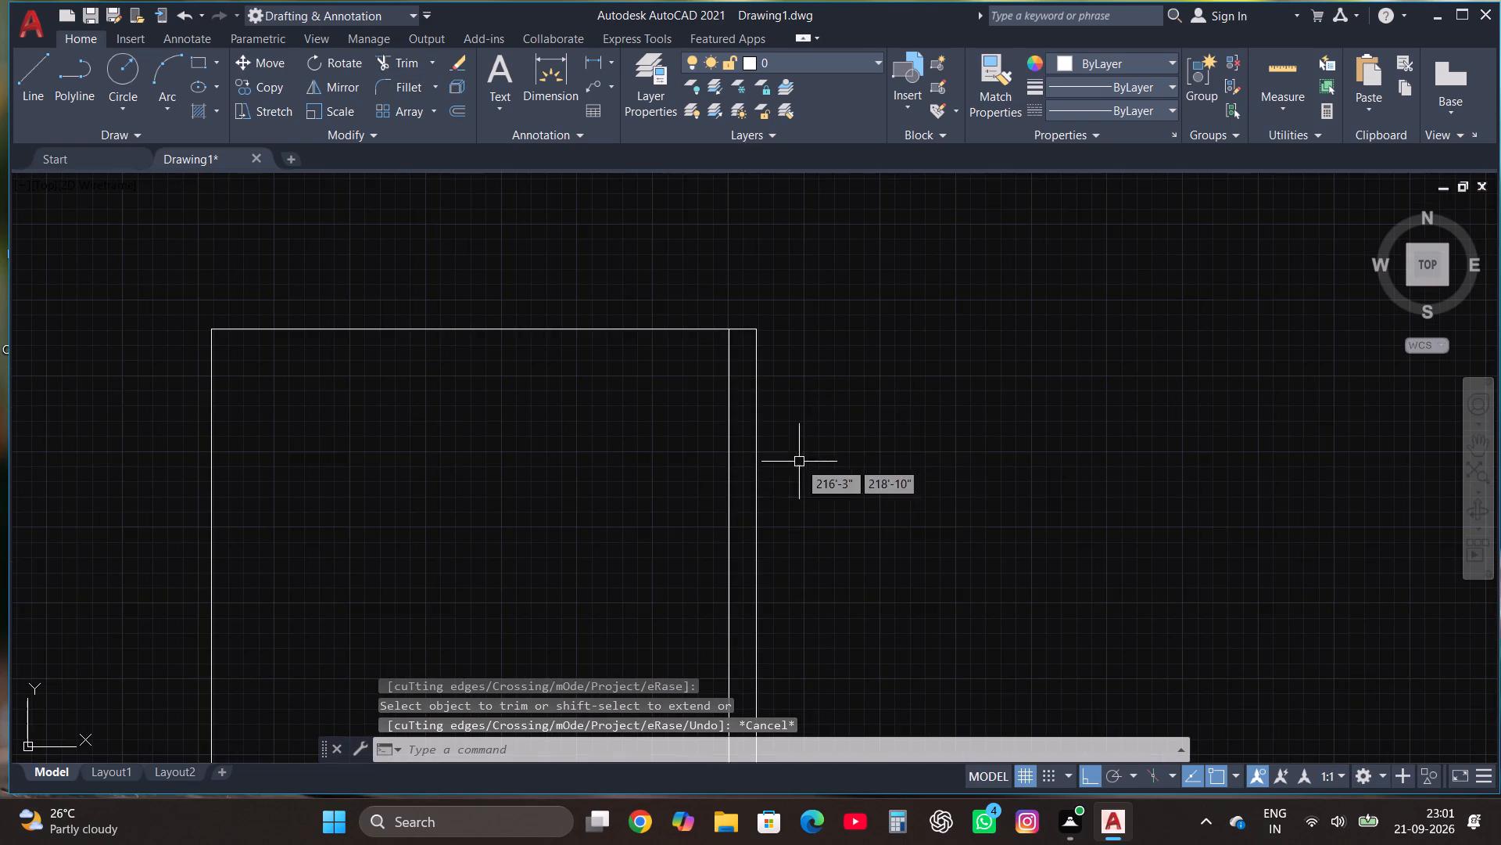
scroll(799, 405, down, 5)
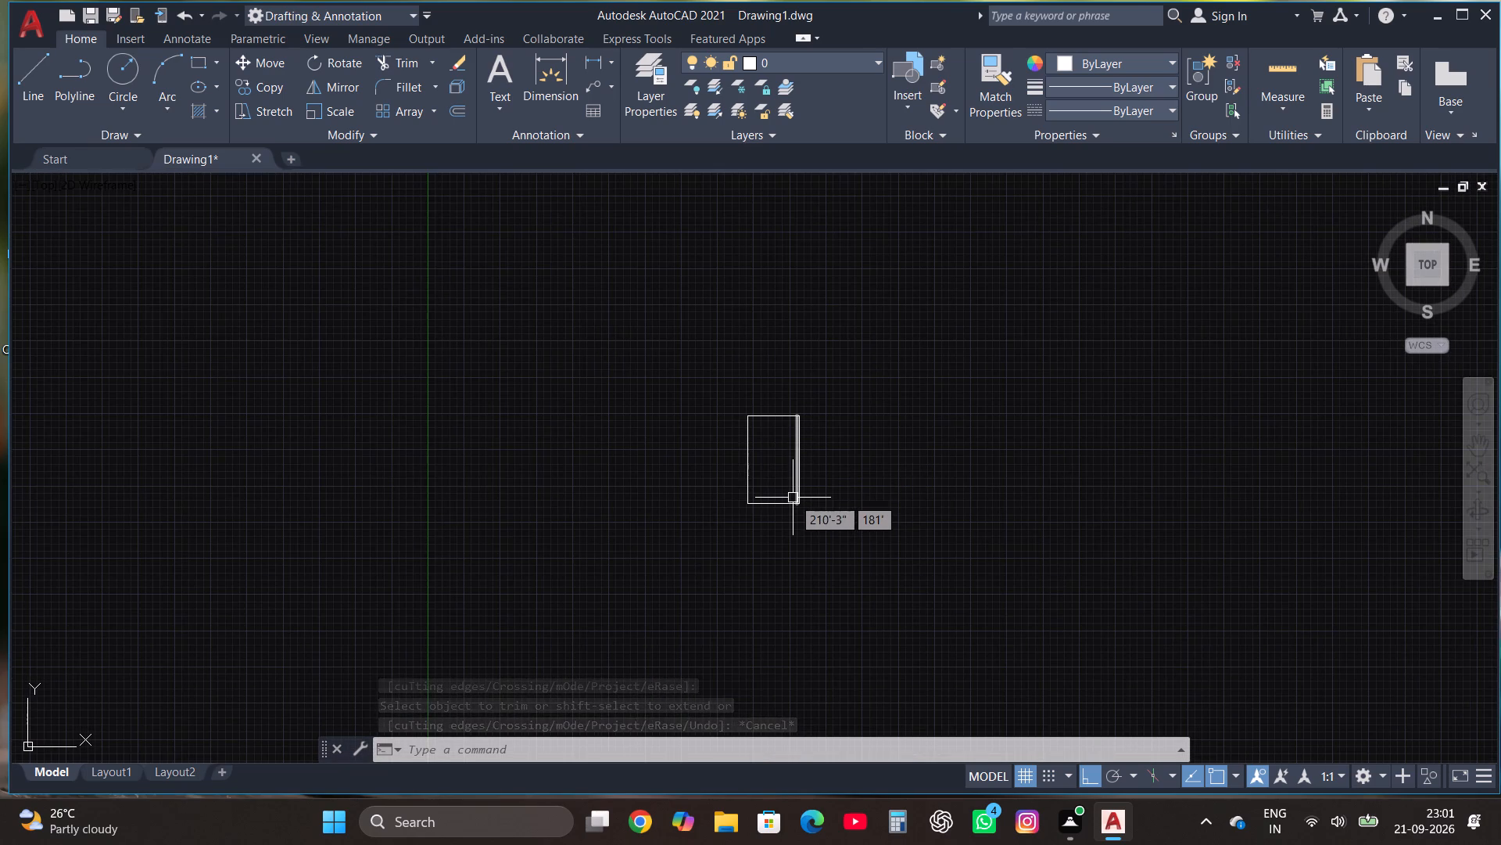
scroll(793, 498, up, 3)
click(812, 458)
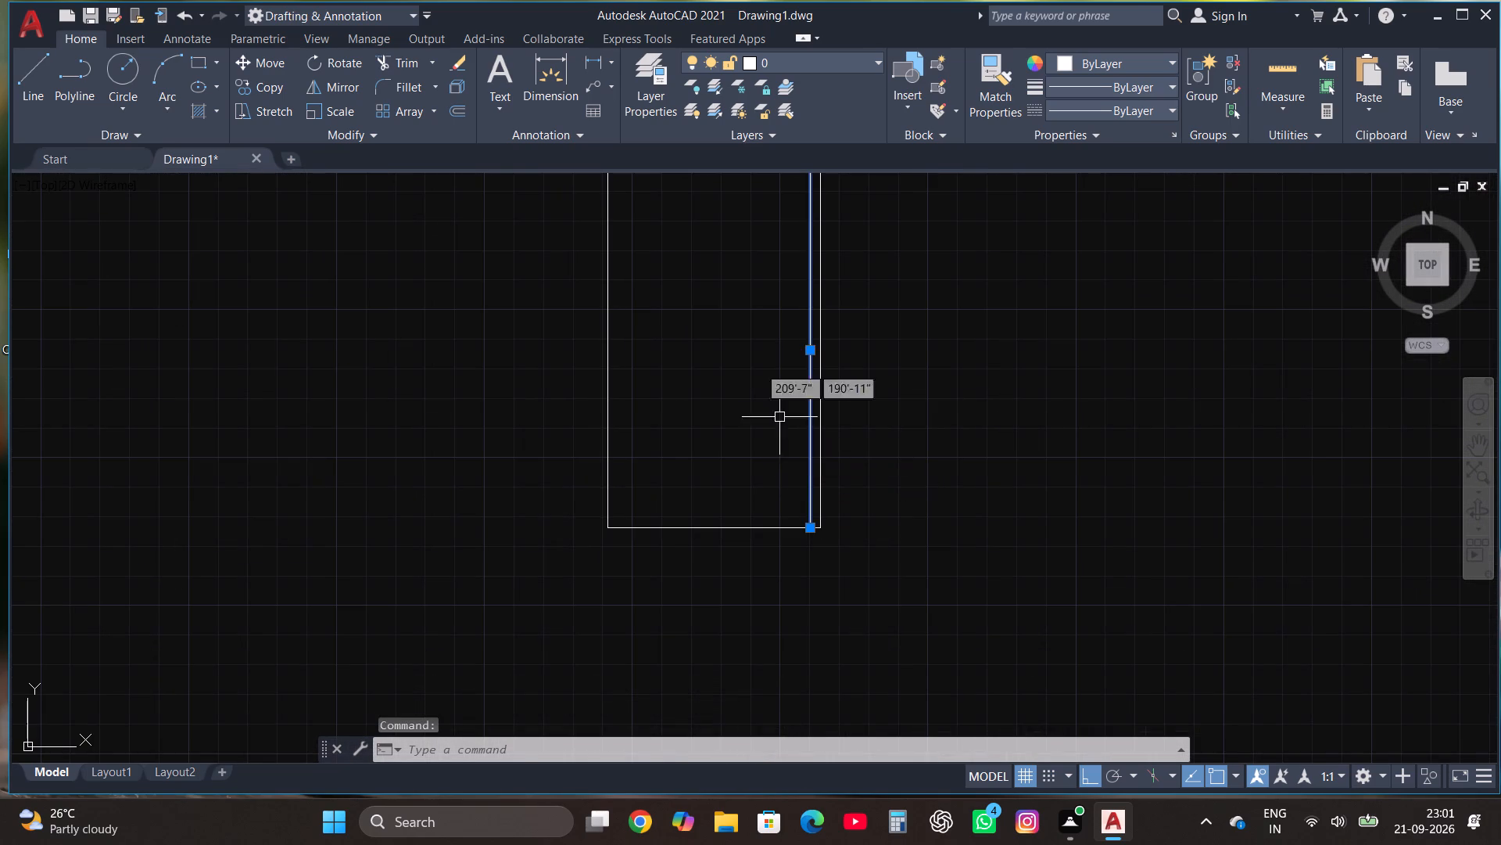
click(449, 109)
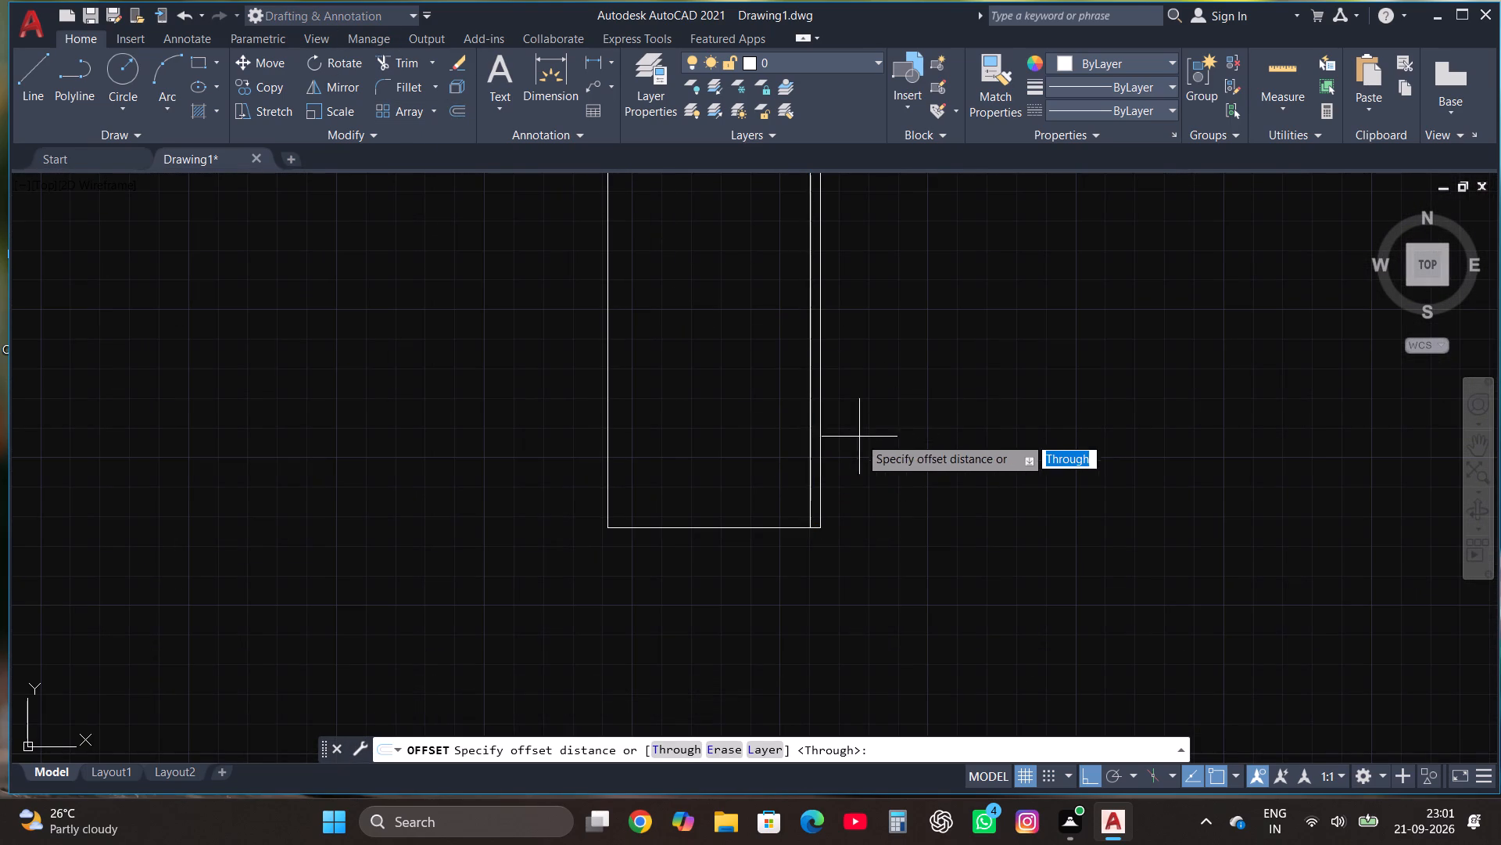
click(811, 403)
click(801, 405)
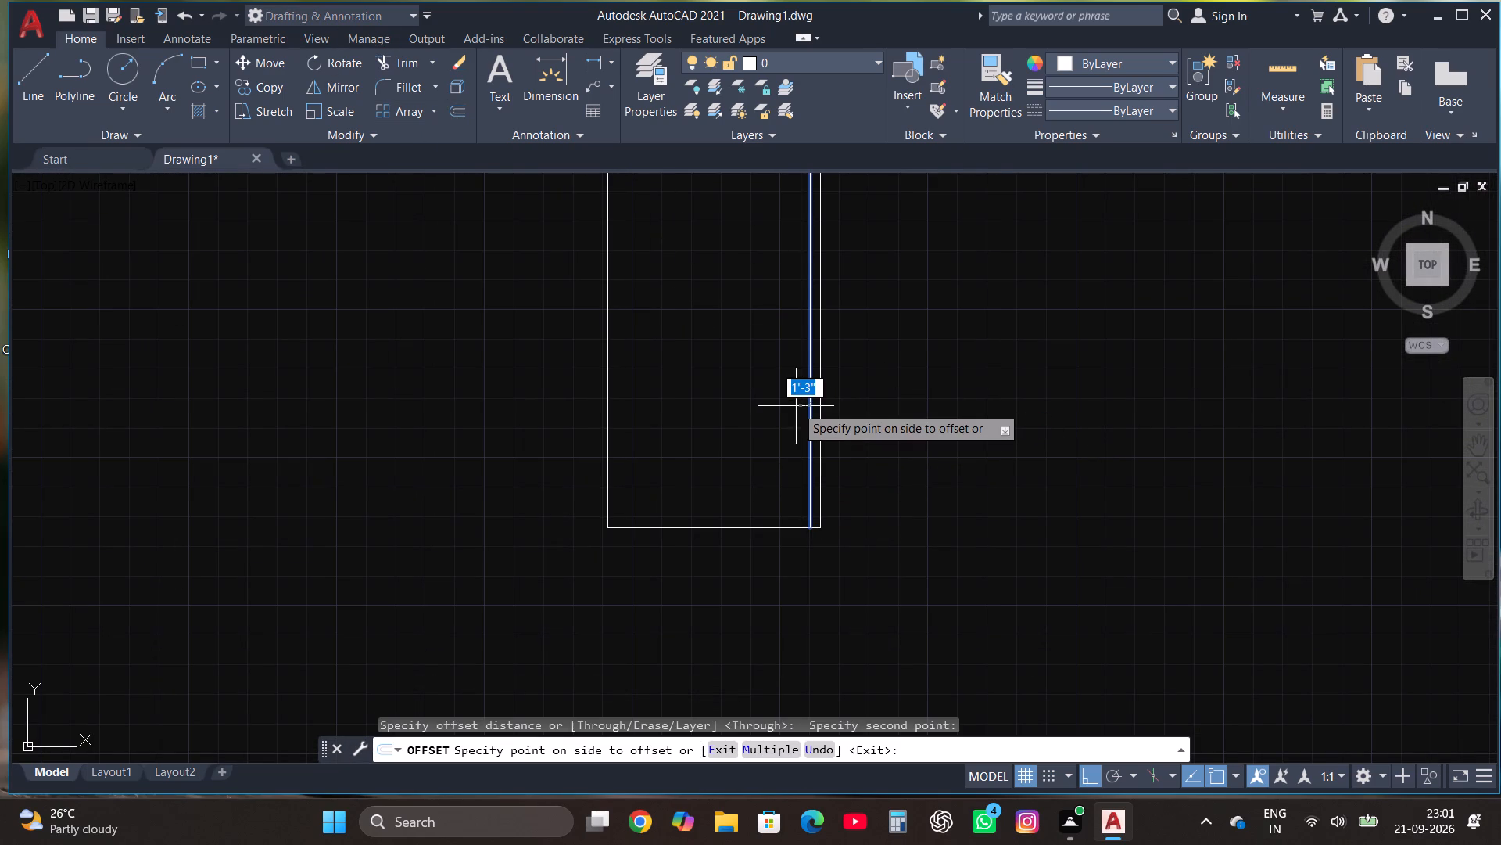
text(9")
key(Return)
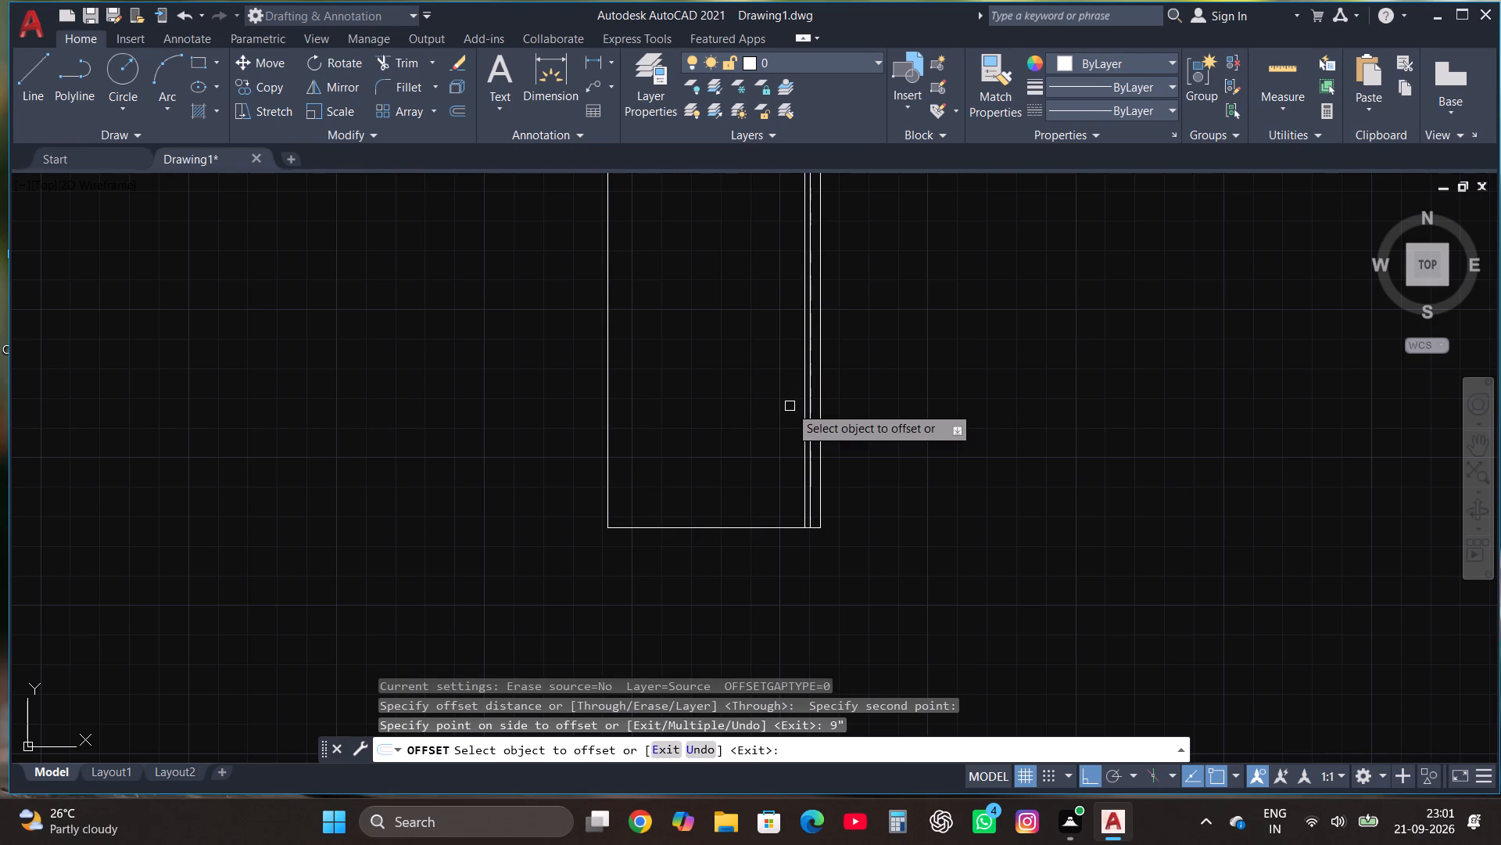
key(Escape)
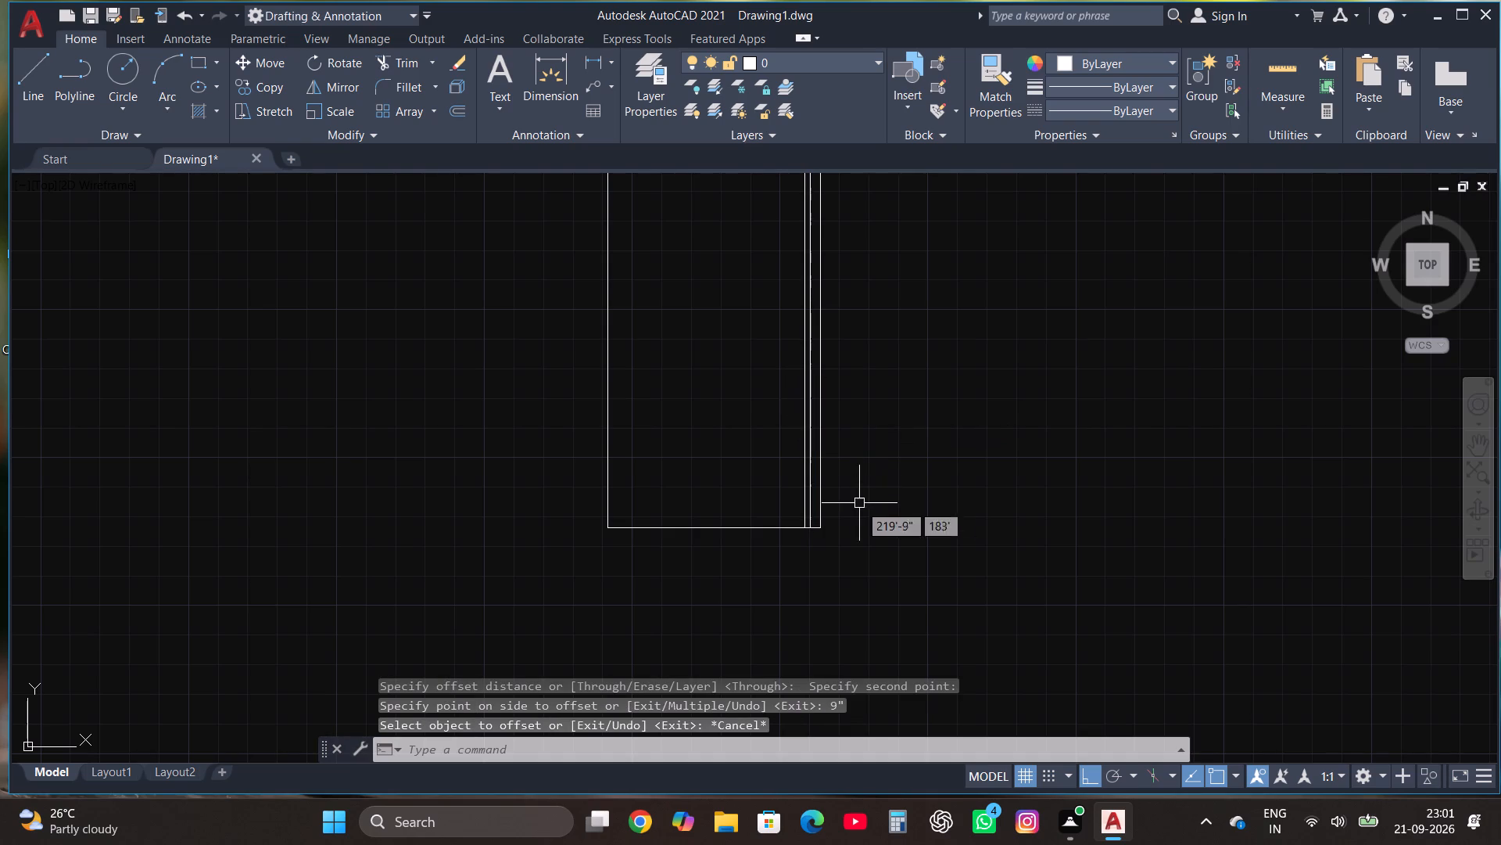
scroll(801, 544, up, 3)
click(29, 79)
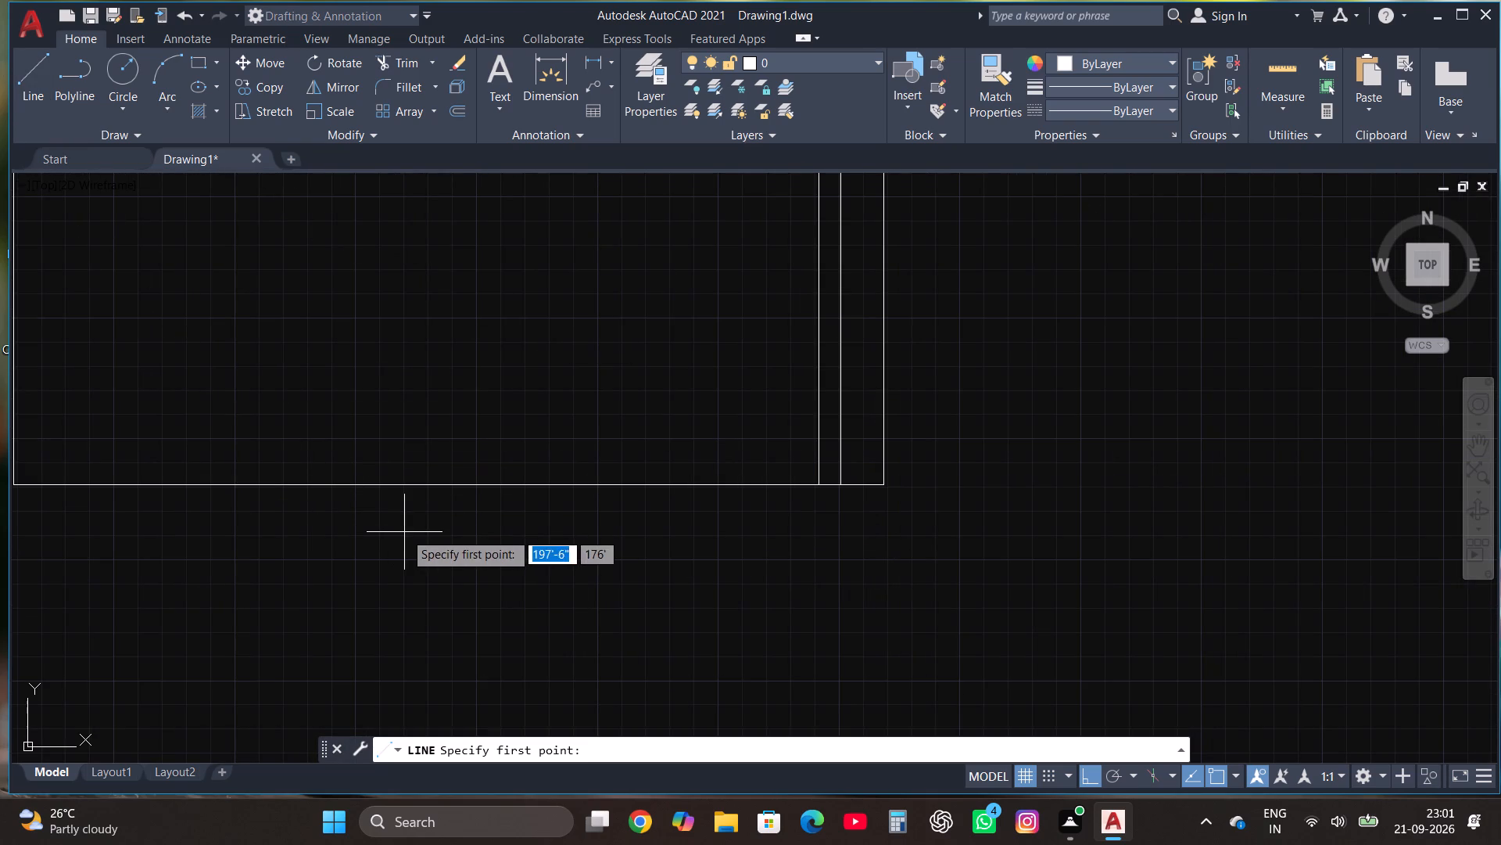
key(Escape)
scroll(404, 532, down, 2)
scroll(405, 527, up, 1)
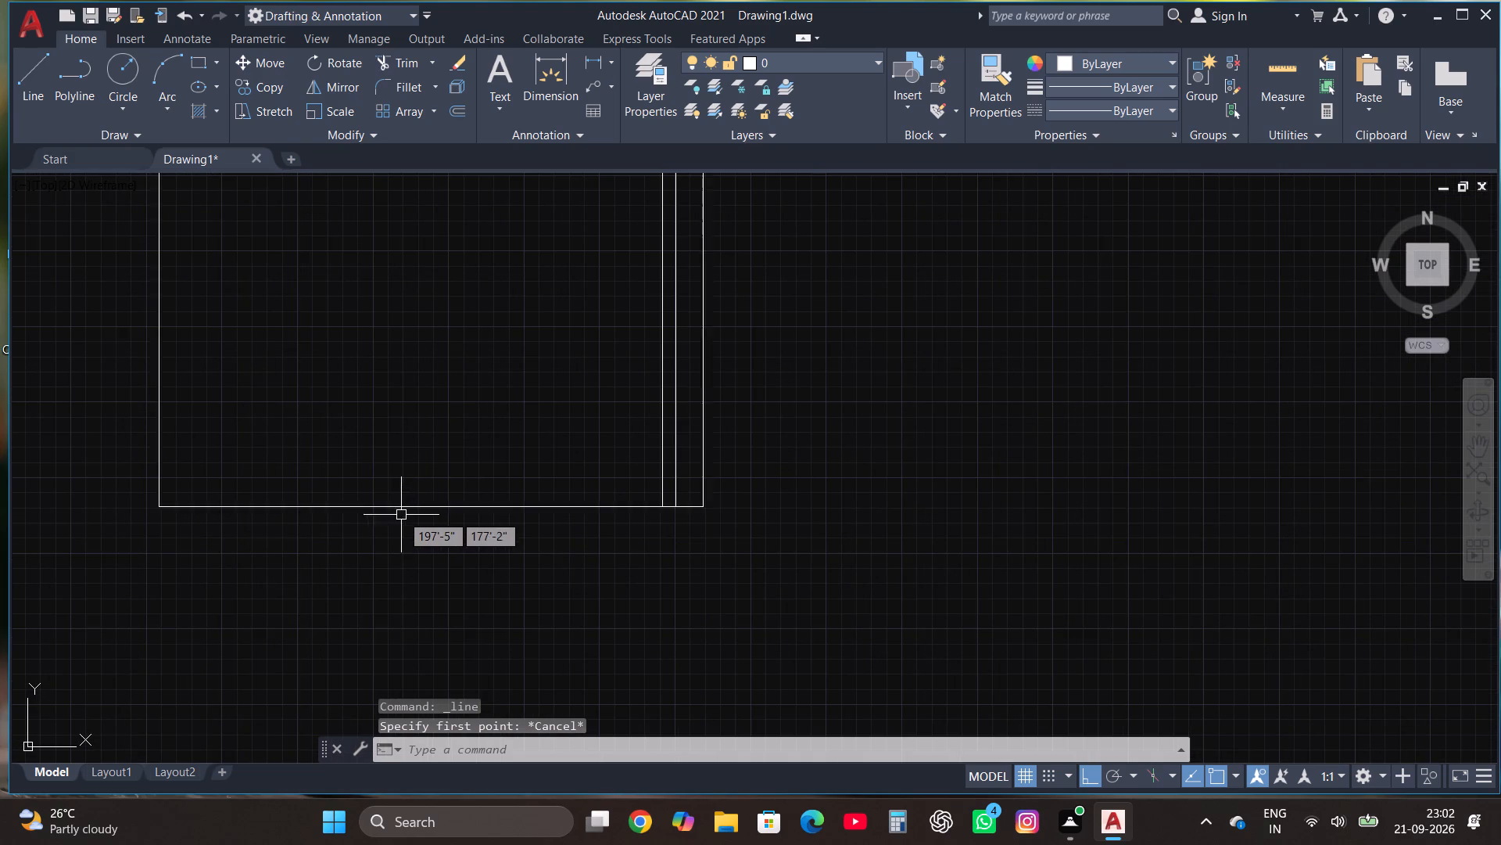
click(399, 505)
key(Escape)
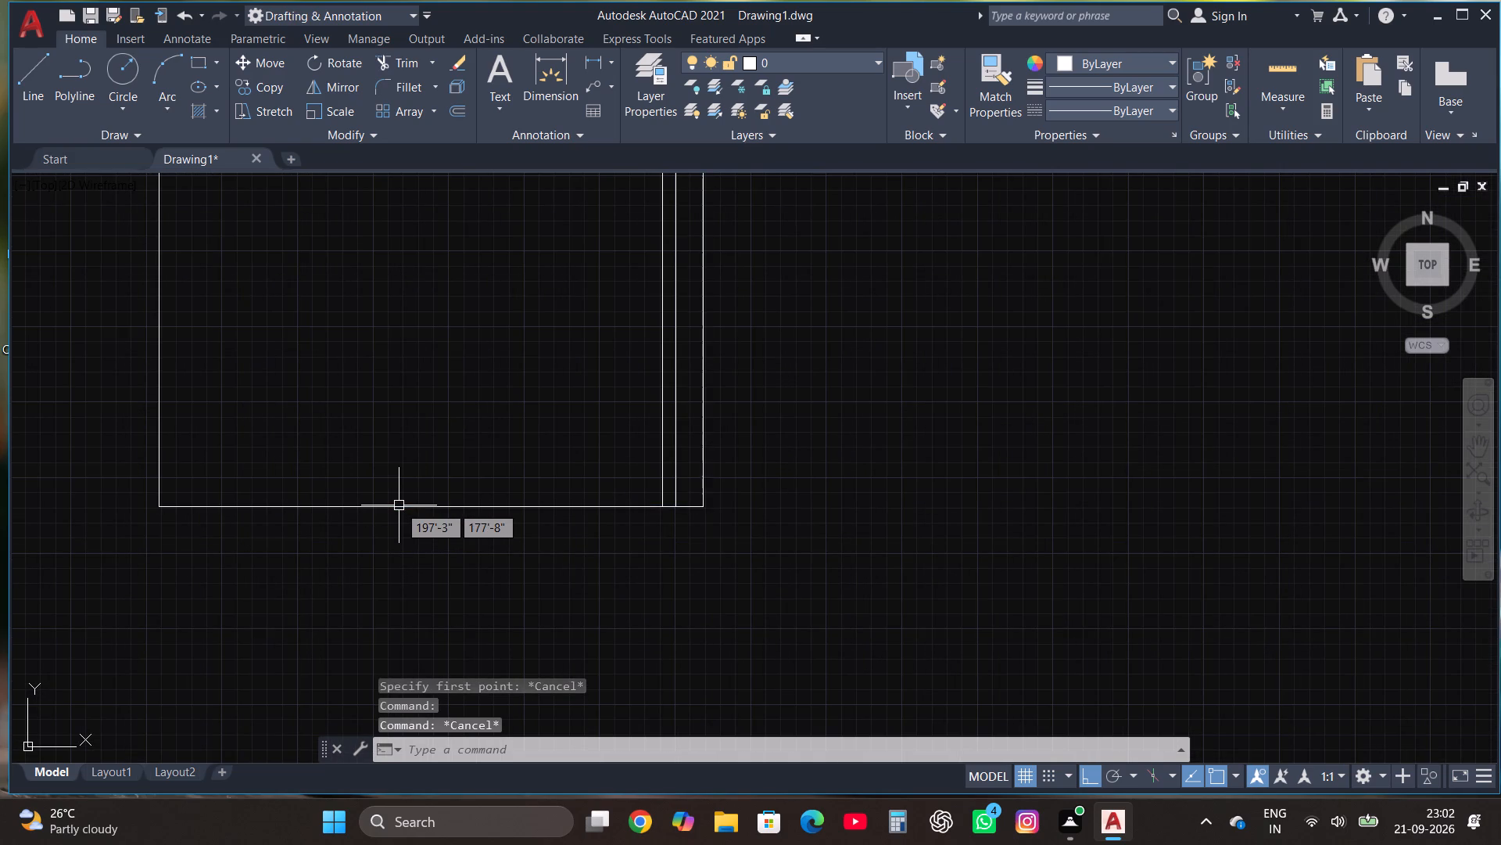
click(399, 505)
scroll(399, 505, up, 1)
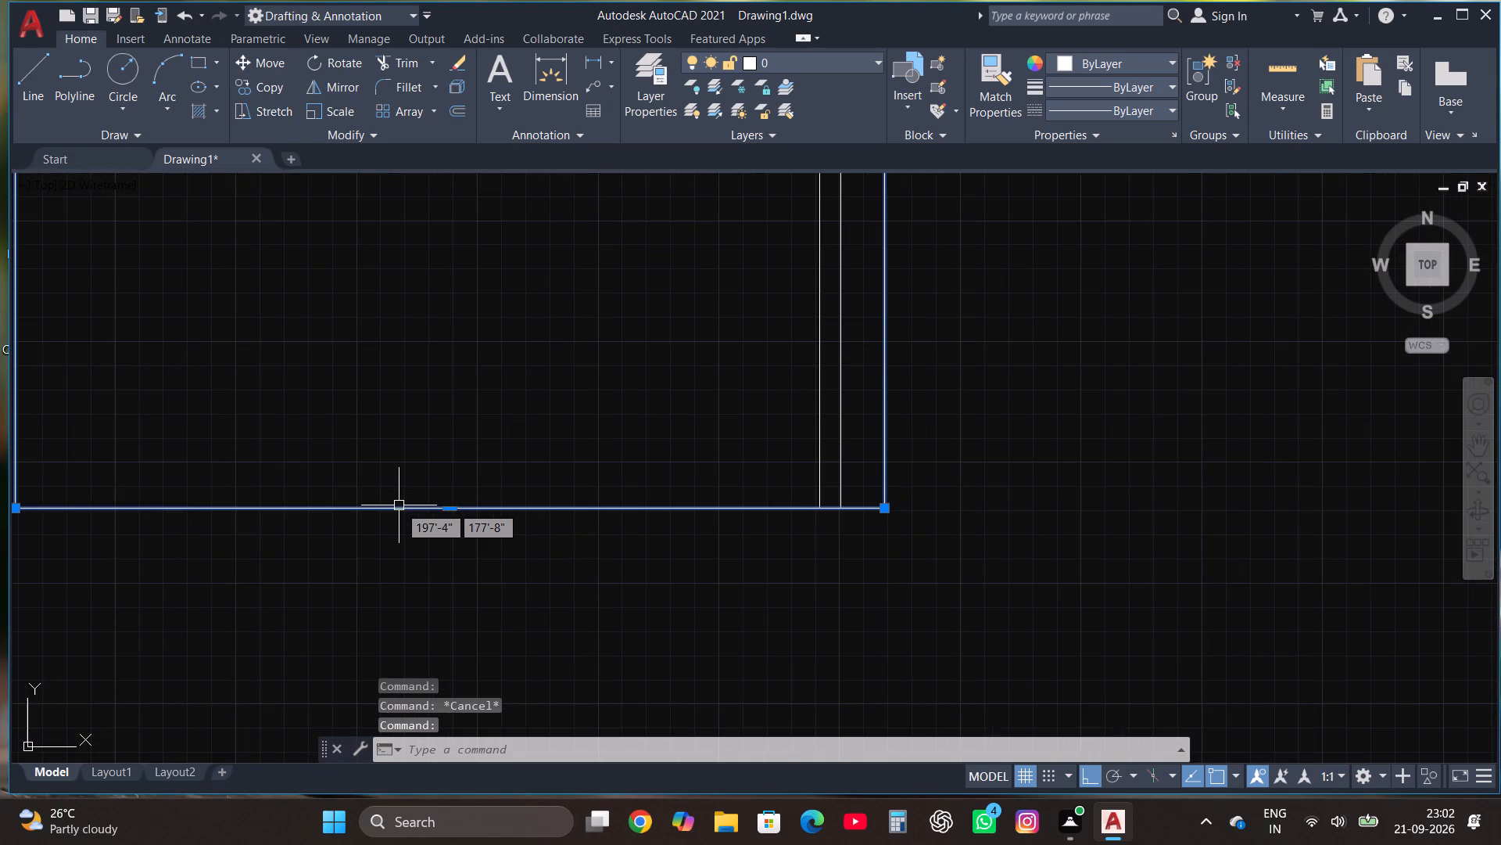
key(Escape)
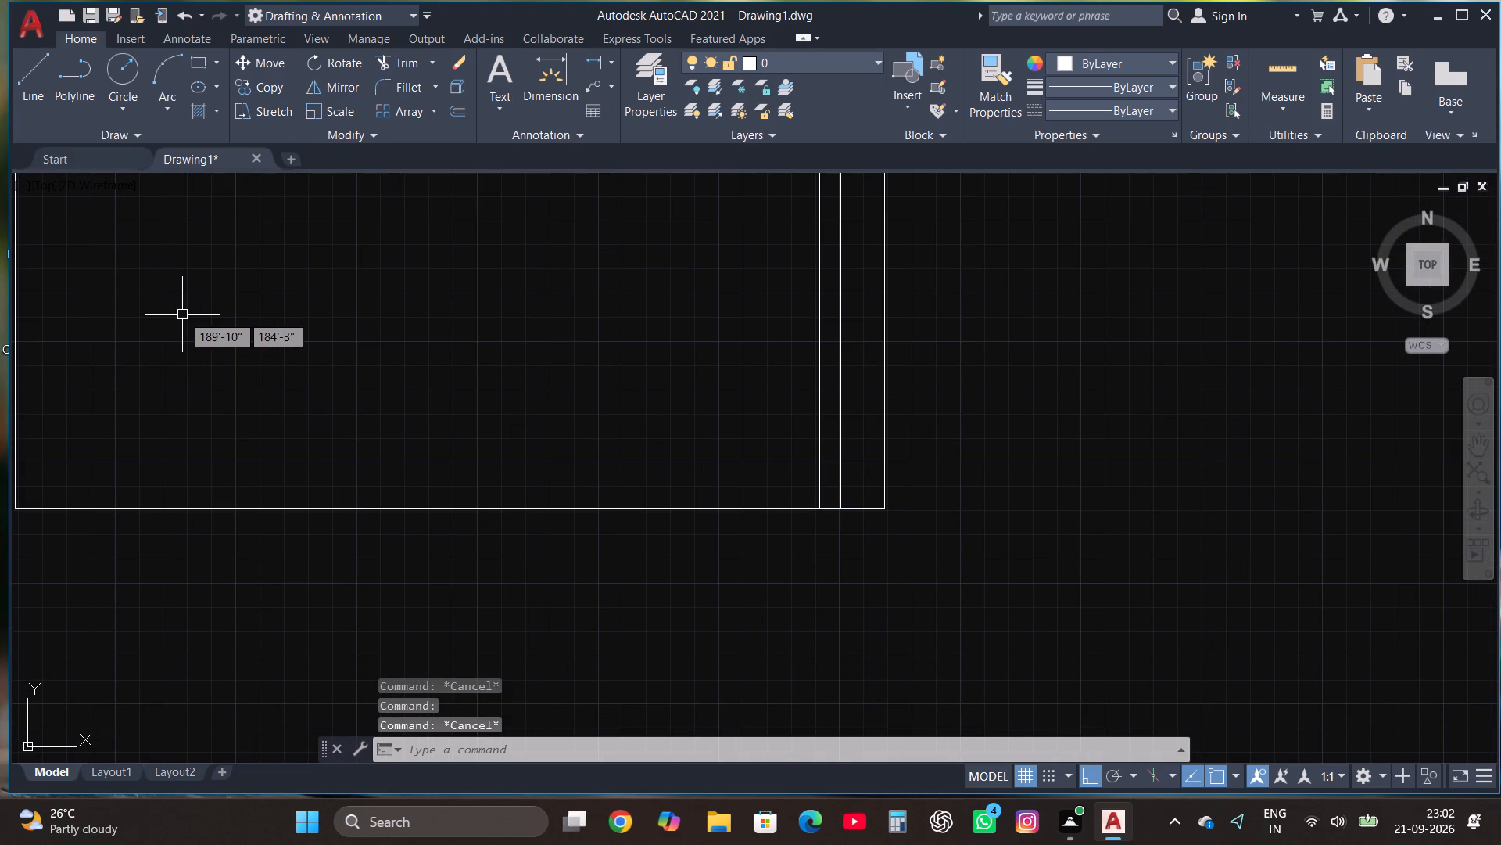
Draw a line from the rectangle's bottom-left corner 1' inward along the bottom edge and straight up past the top edge.
click(34, 87)
scroll(539, 275, down, 2)
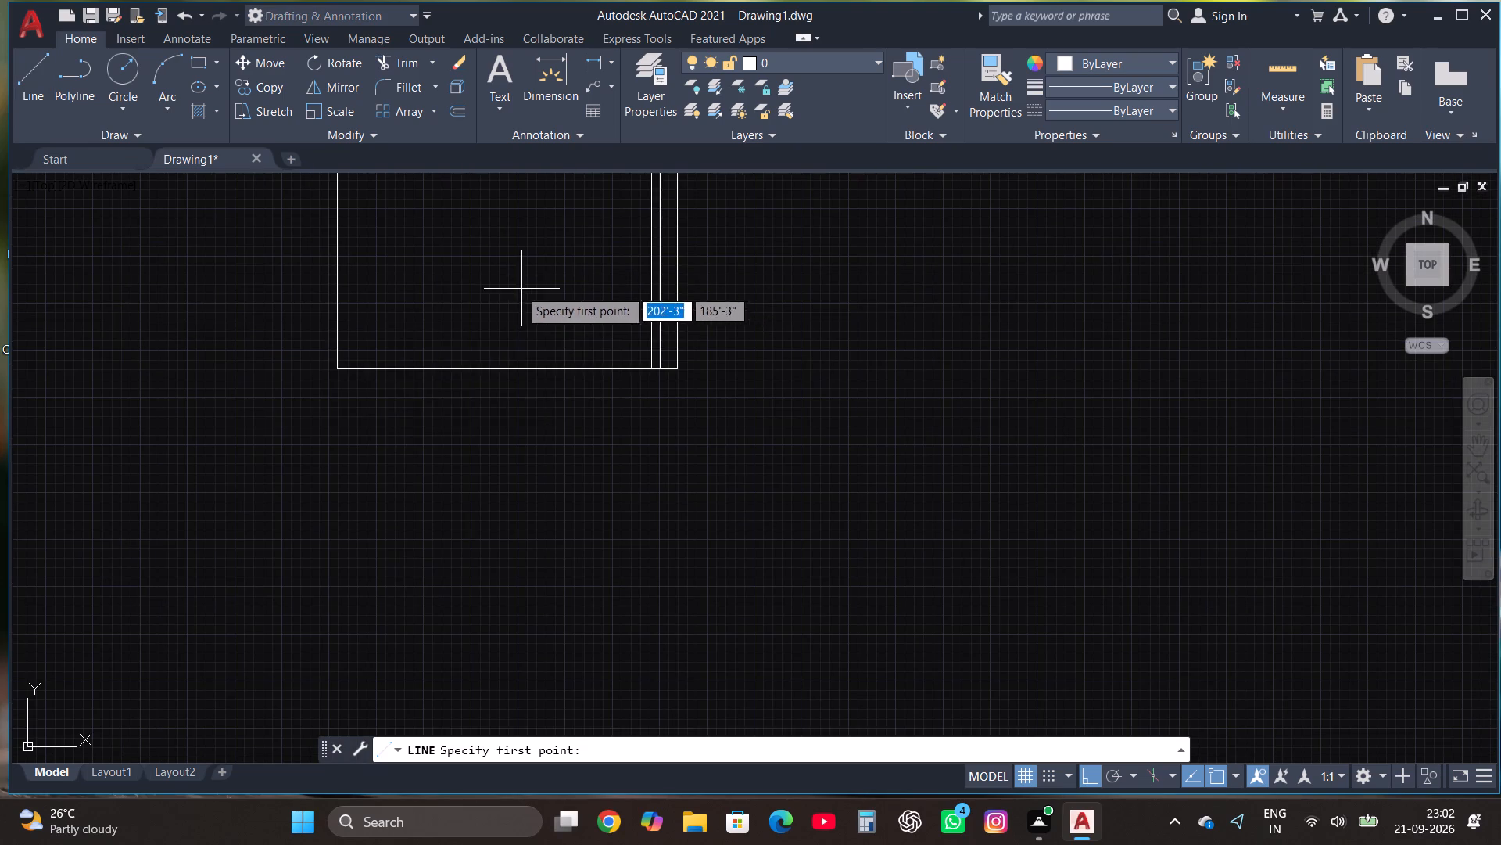
scroll(339, 466, down, 1)
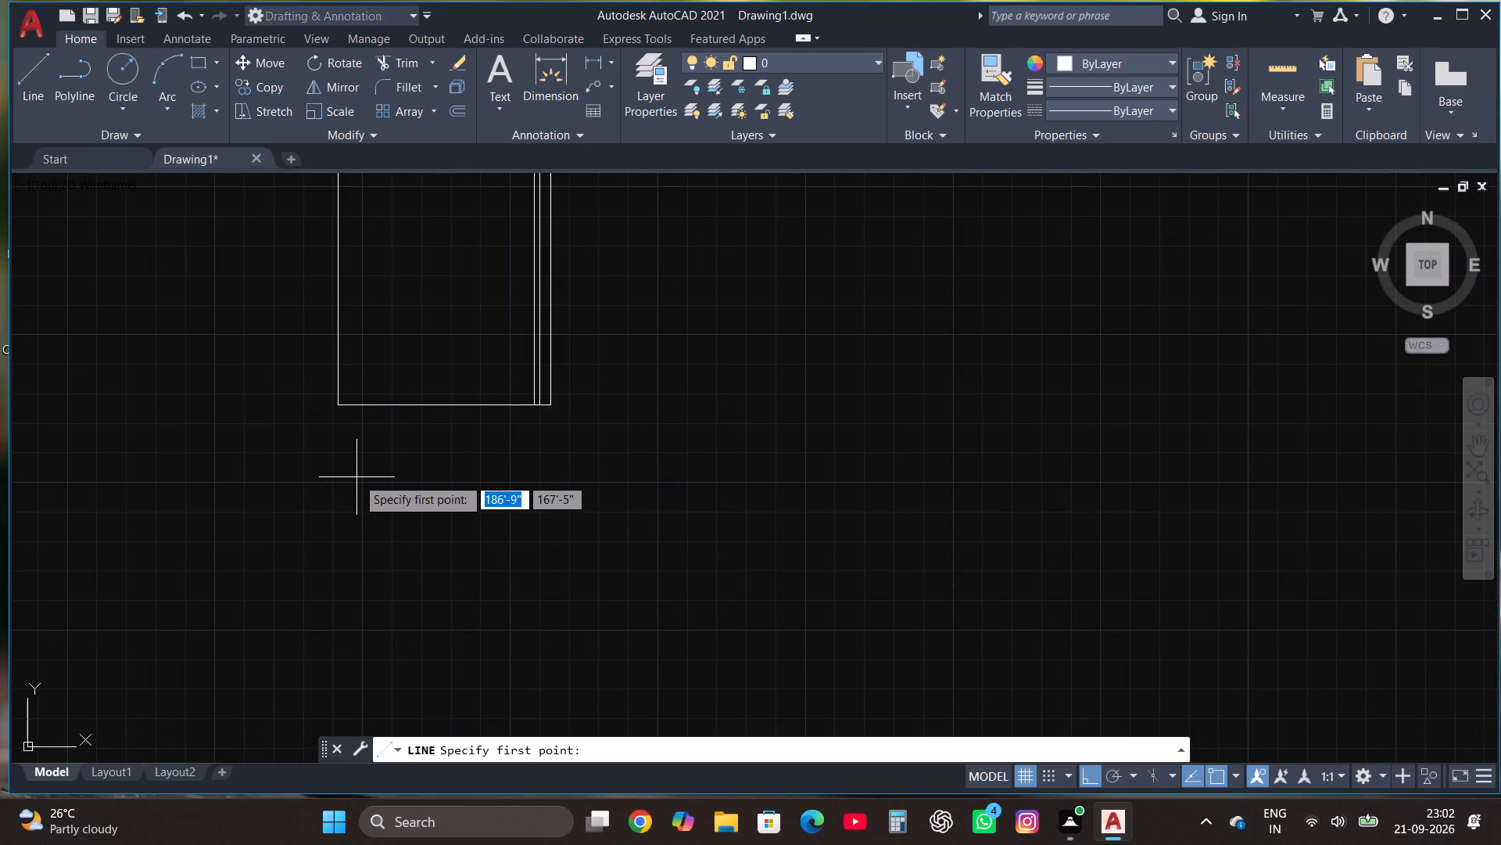
scroll(356, 476, up, 3)
scroll(256, 415, down, 4)
scroll(256, 326, up, 1)
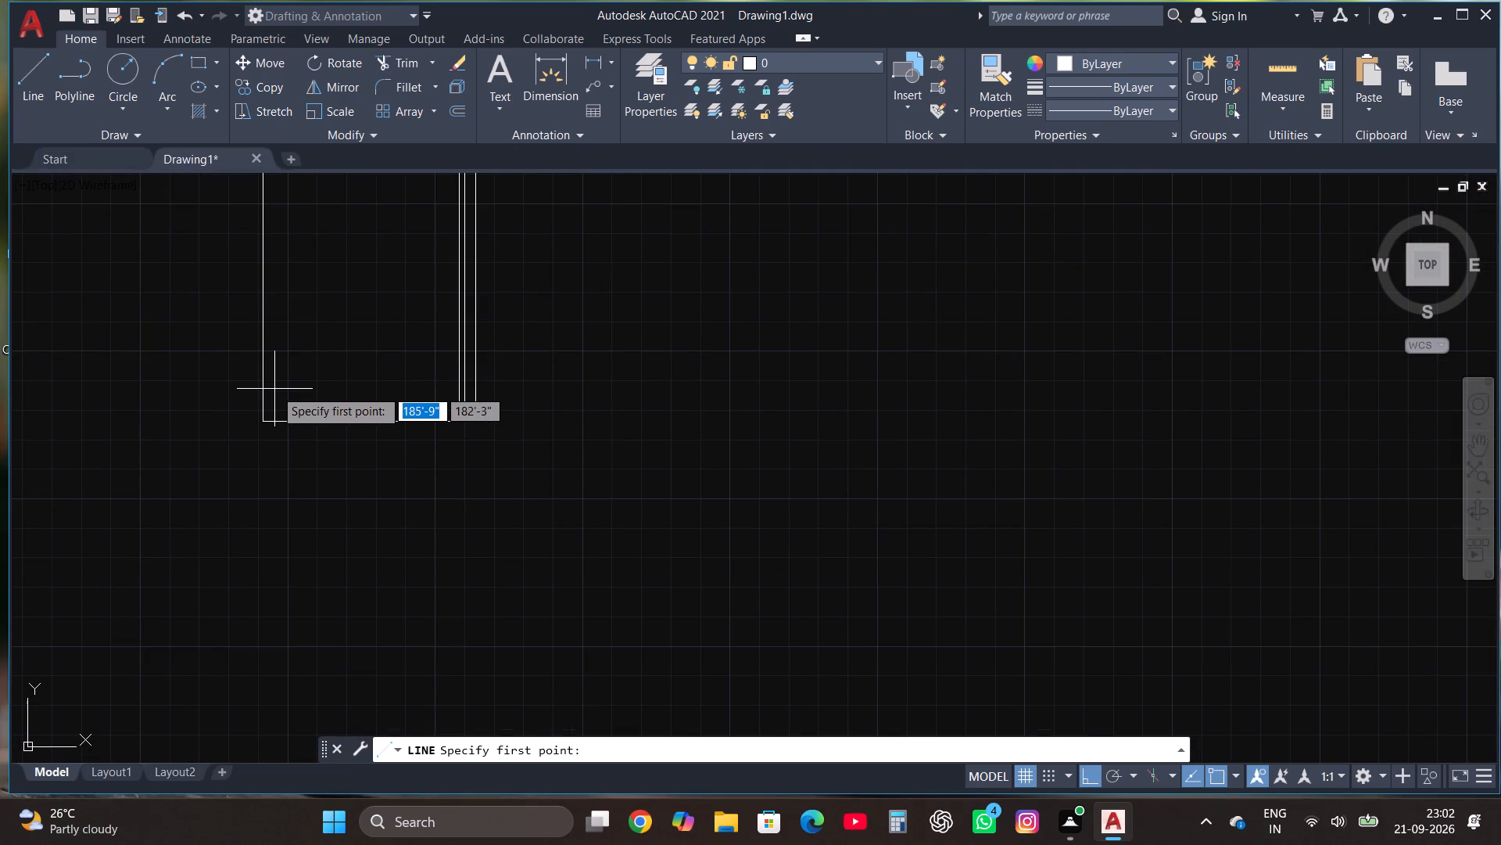
click(267, 422)
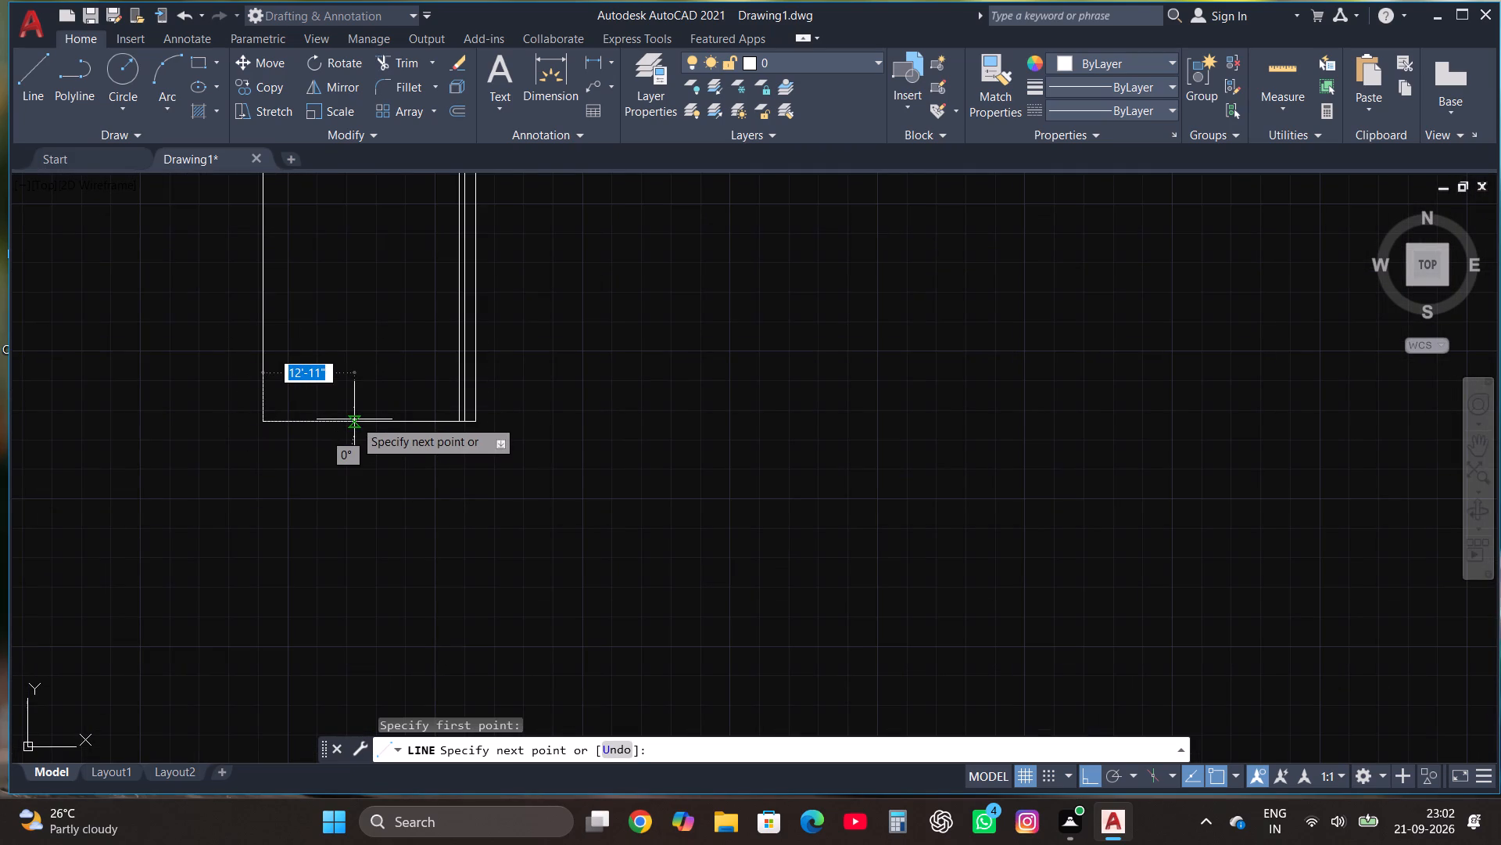
text(1')
key(Return)
scroll(361, 467, down, 5)
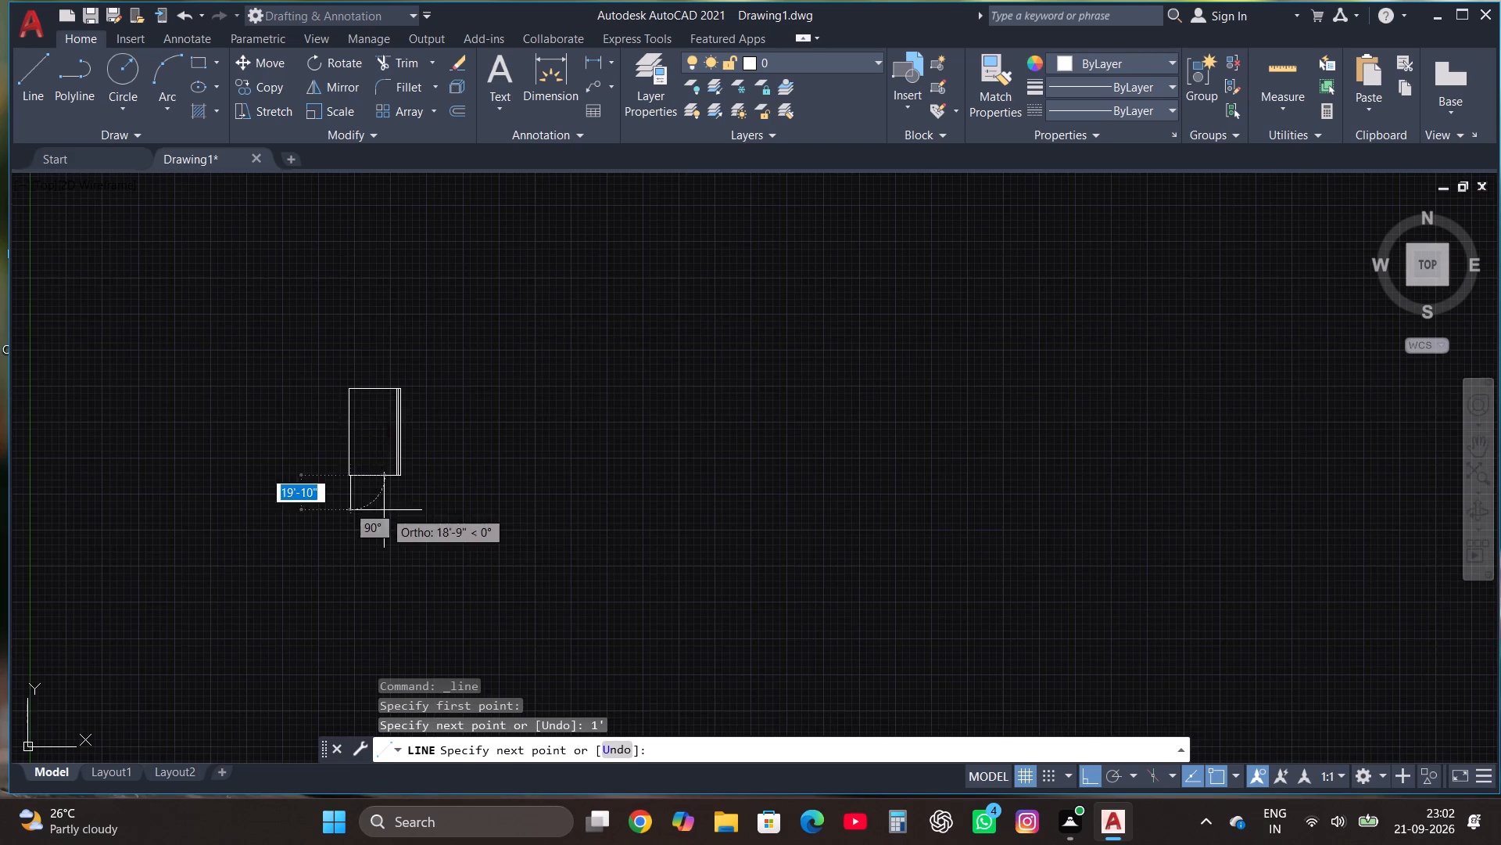
scroll(364, 309, up, 2)
click(359, 426)
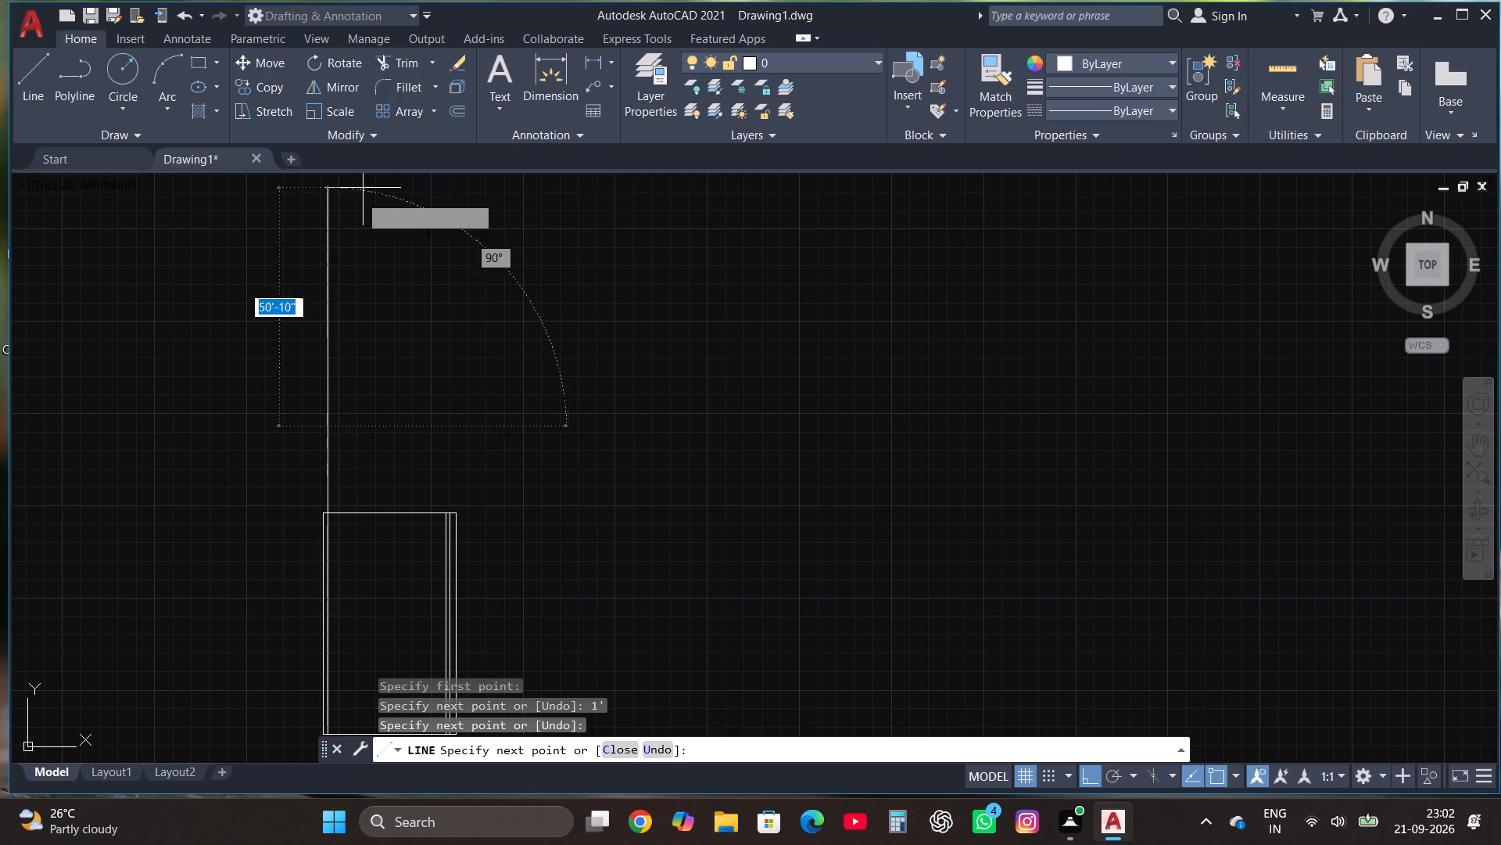
Trim the part of the left inner vertical line that extends above the rectangle's top edge.
click(403, 64)
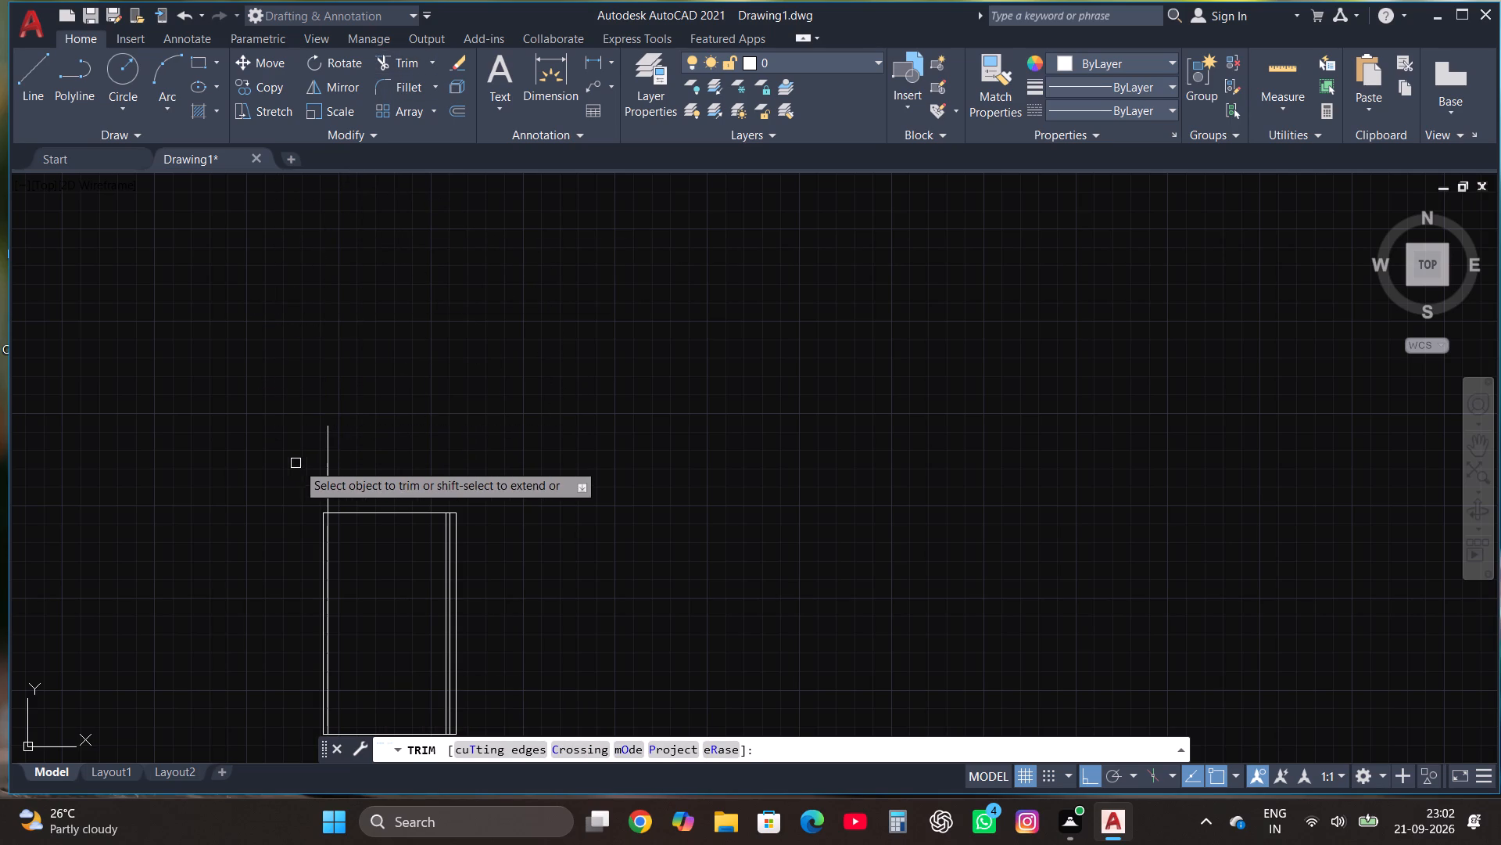
click(331, 472)
key(Escape)
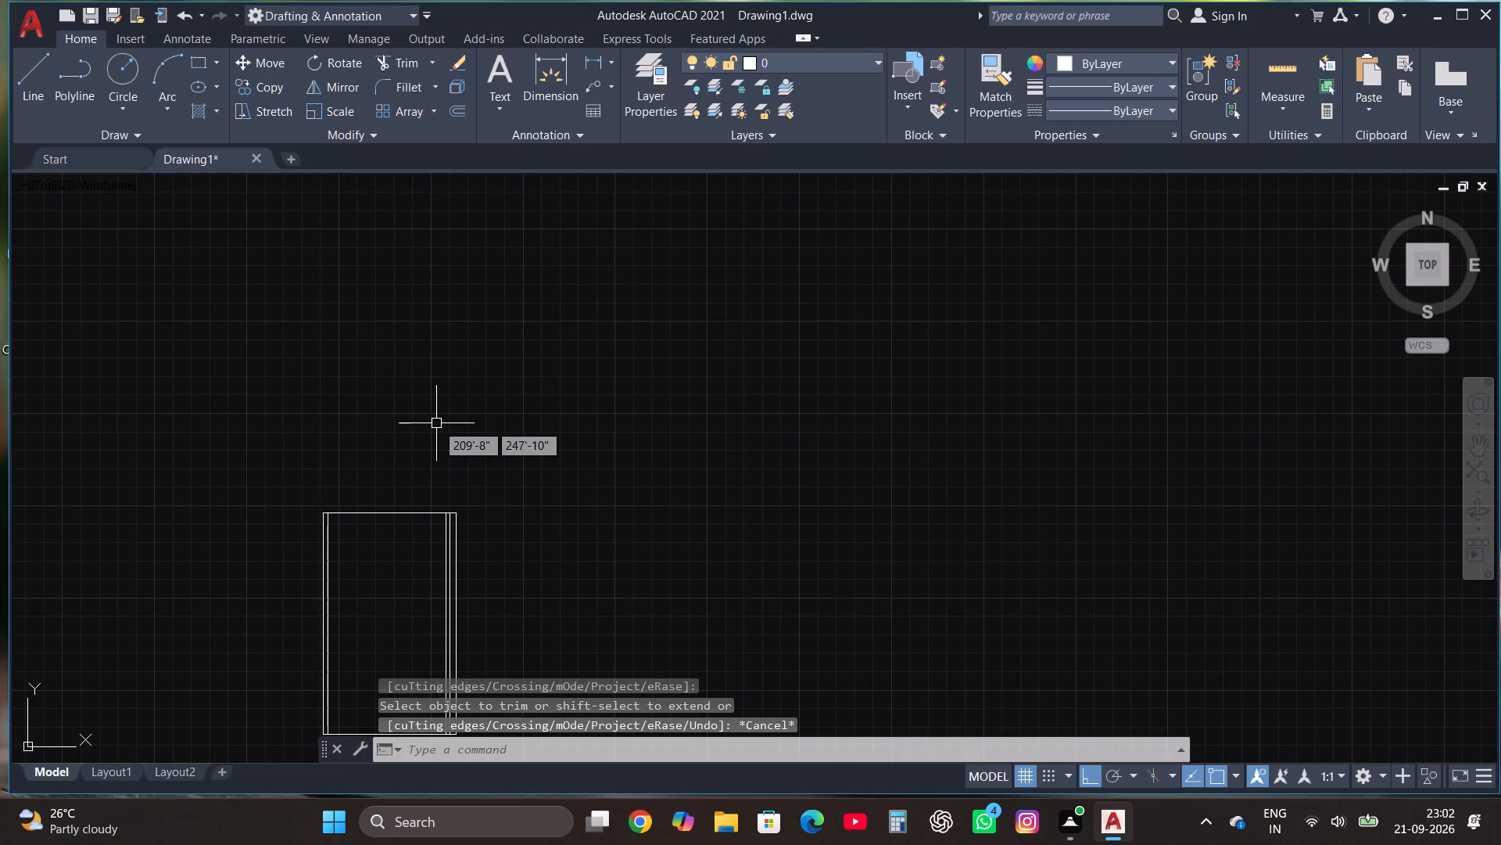
Draw a line along the rectangle's bottom edge between the left inner vertical line and the innermost right vertical line.
scroll(449, 426, down, 1)
scroll(410, 635, up, 1)
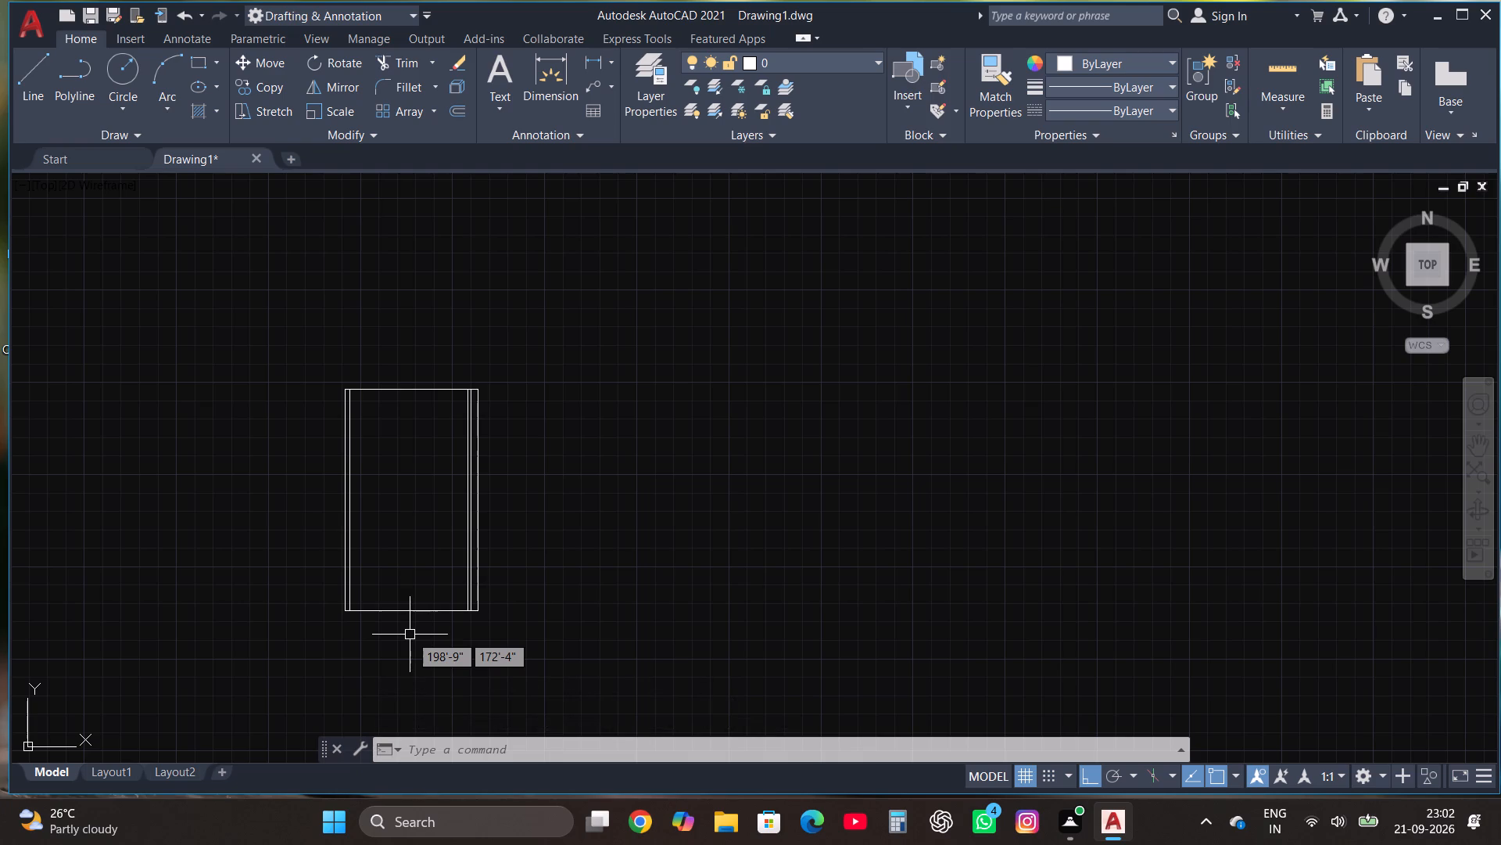
scroll(403, 649, up, 3)
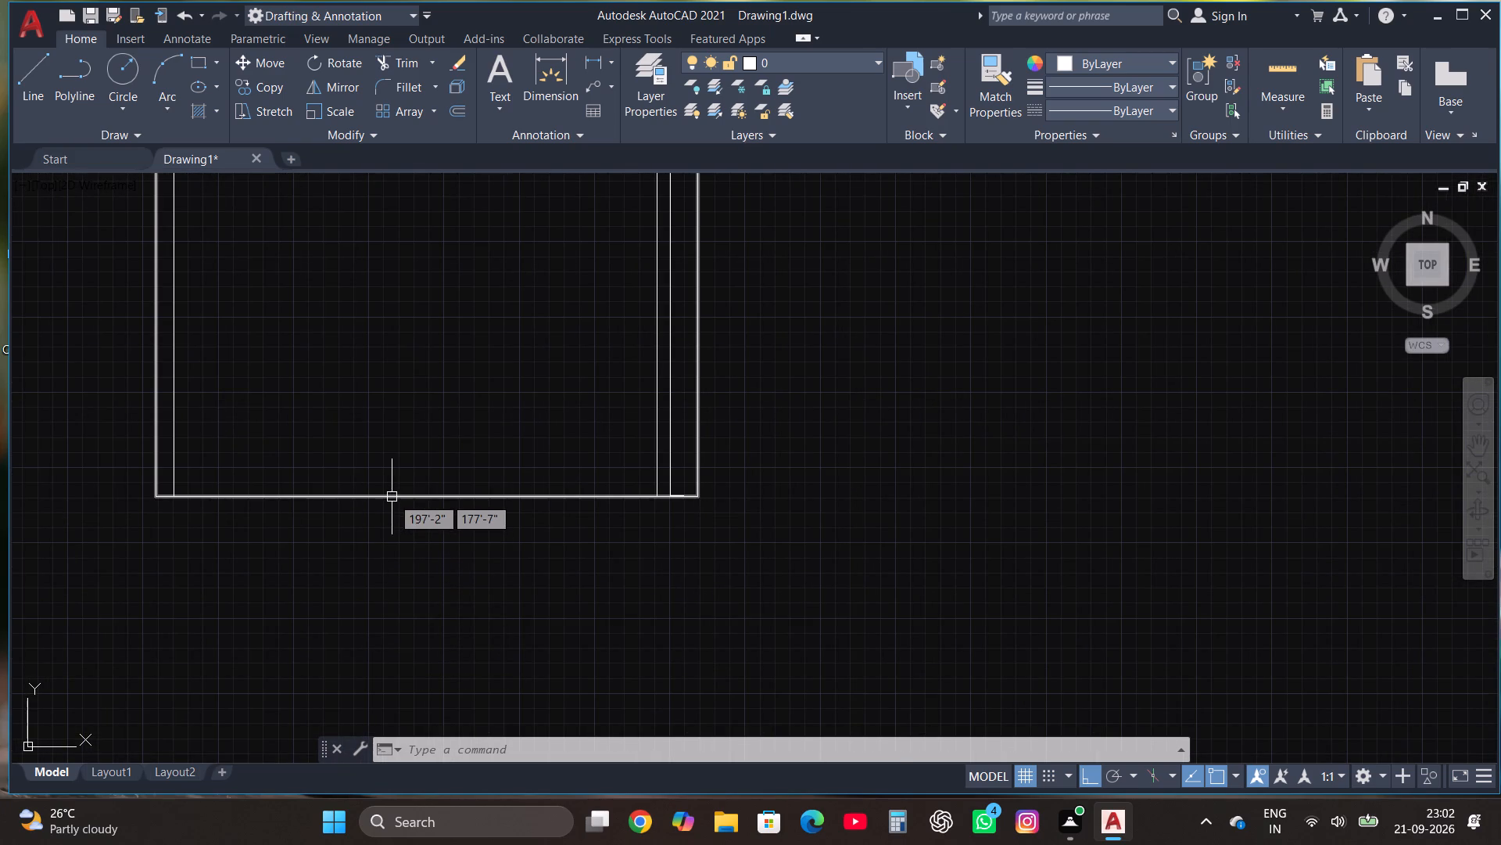
click(29, 70)
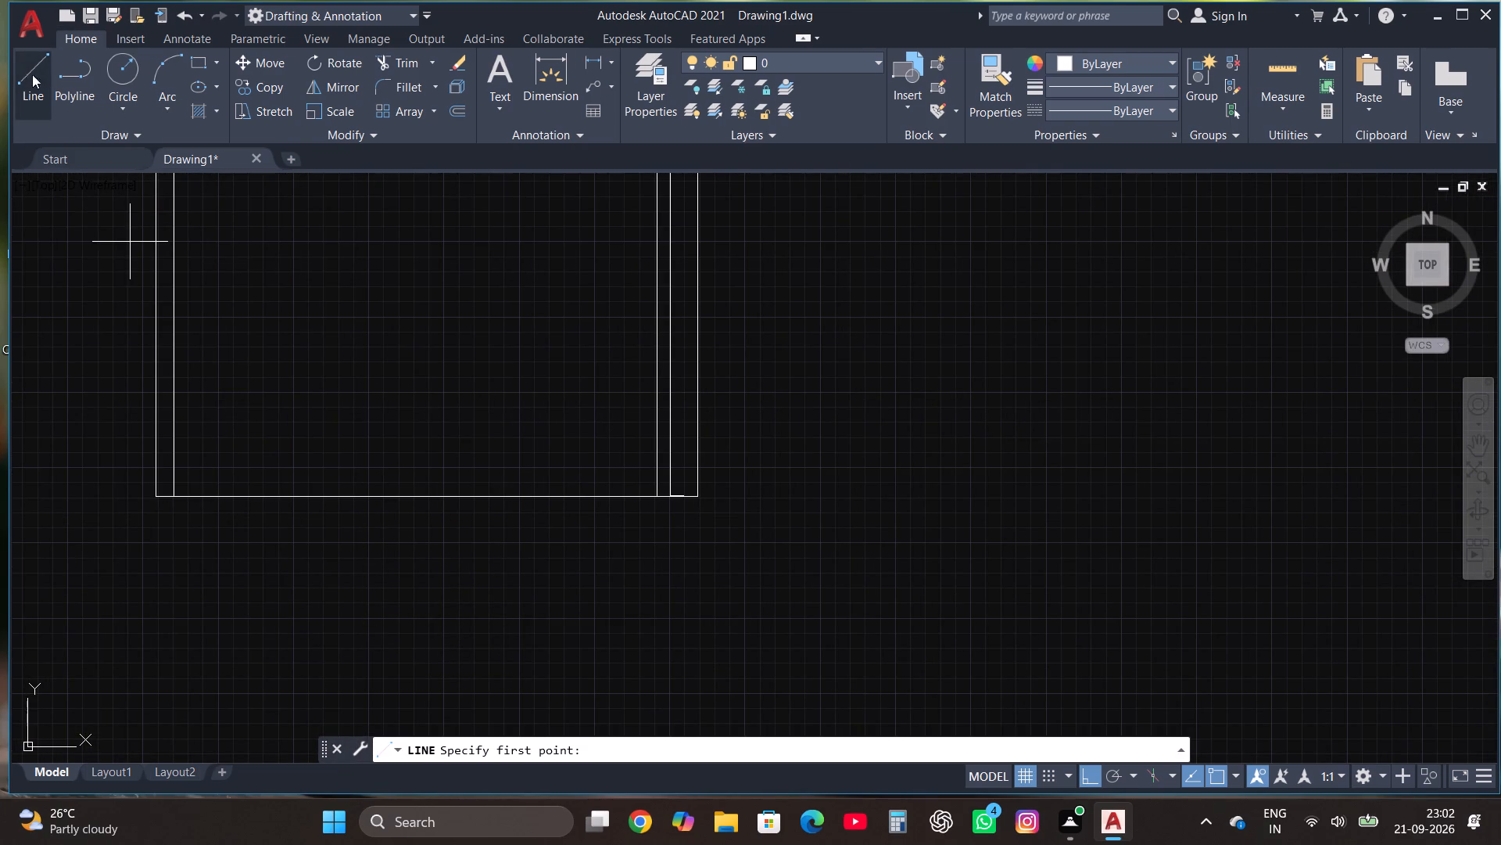
click(174, 495)
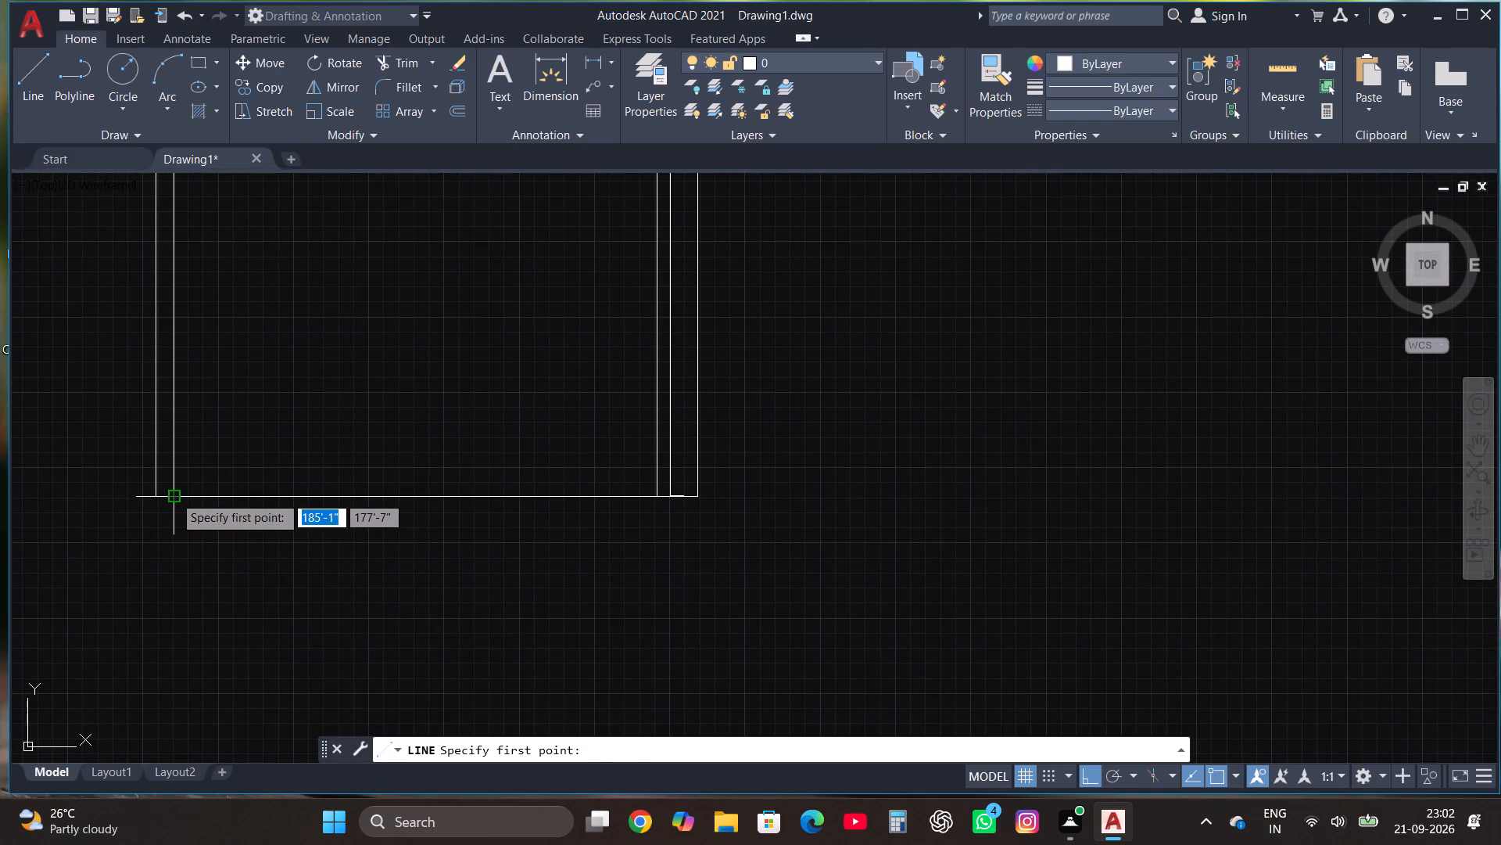
click(656, 494)
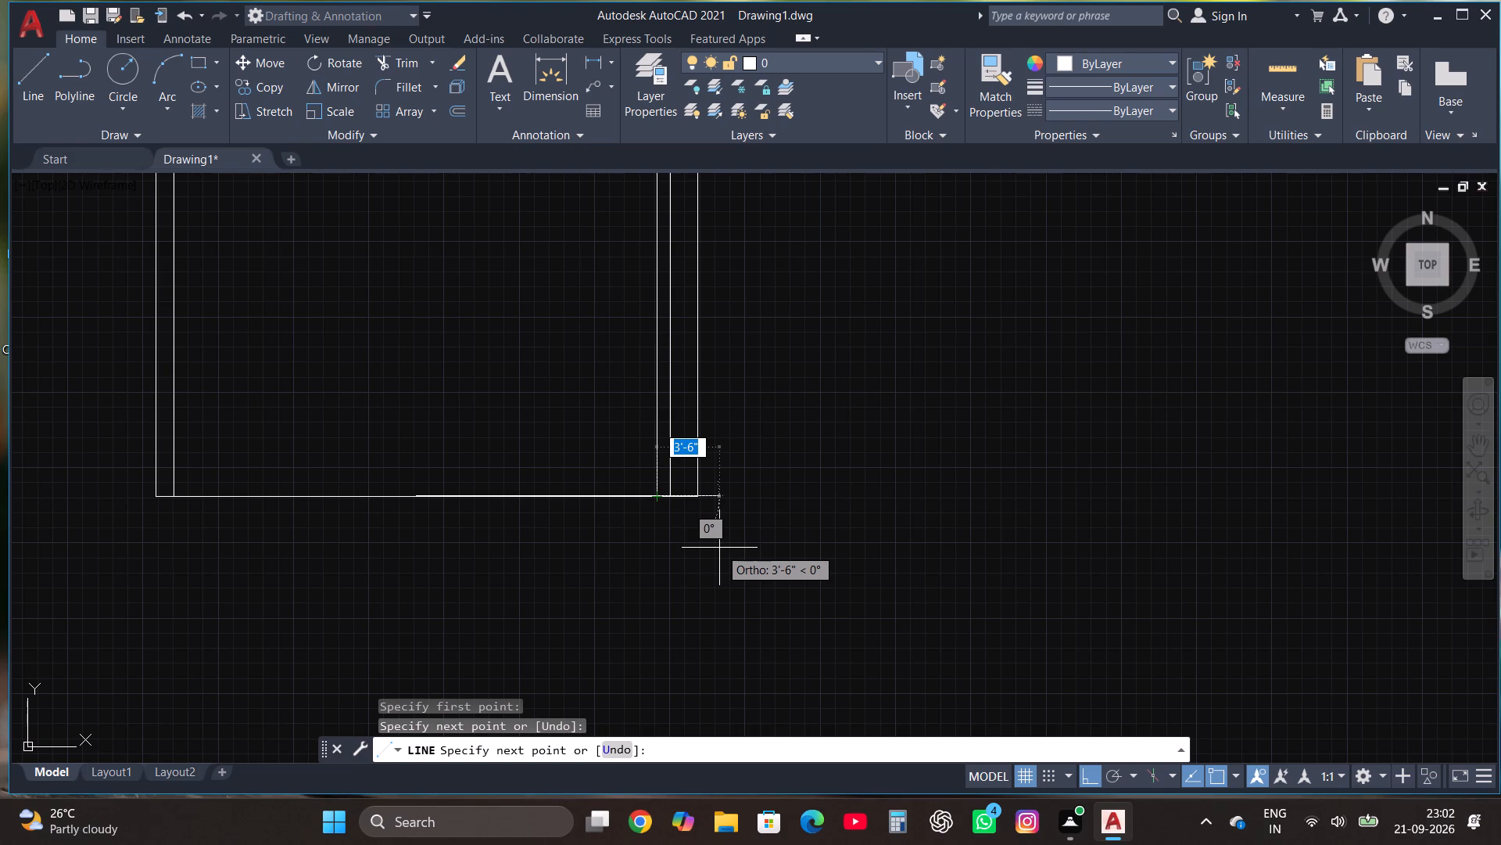
key(z)
key(ctrl+z)
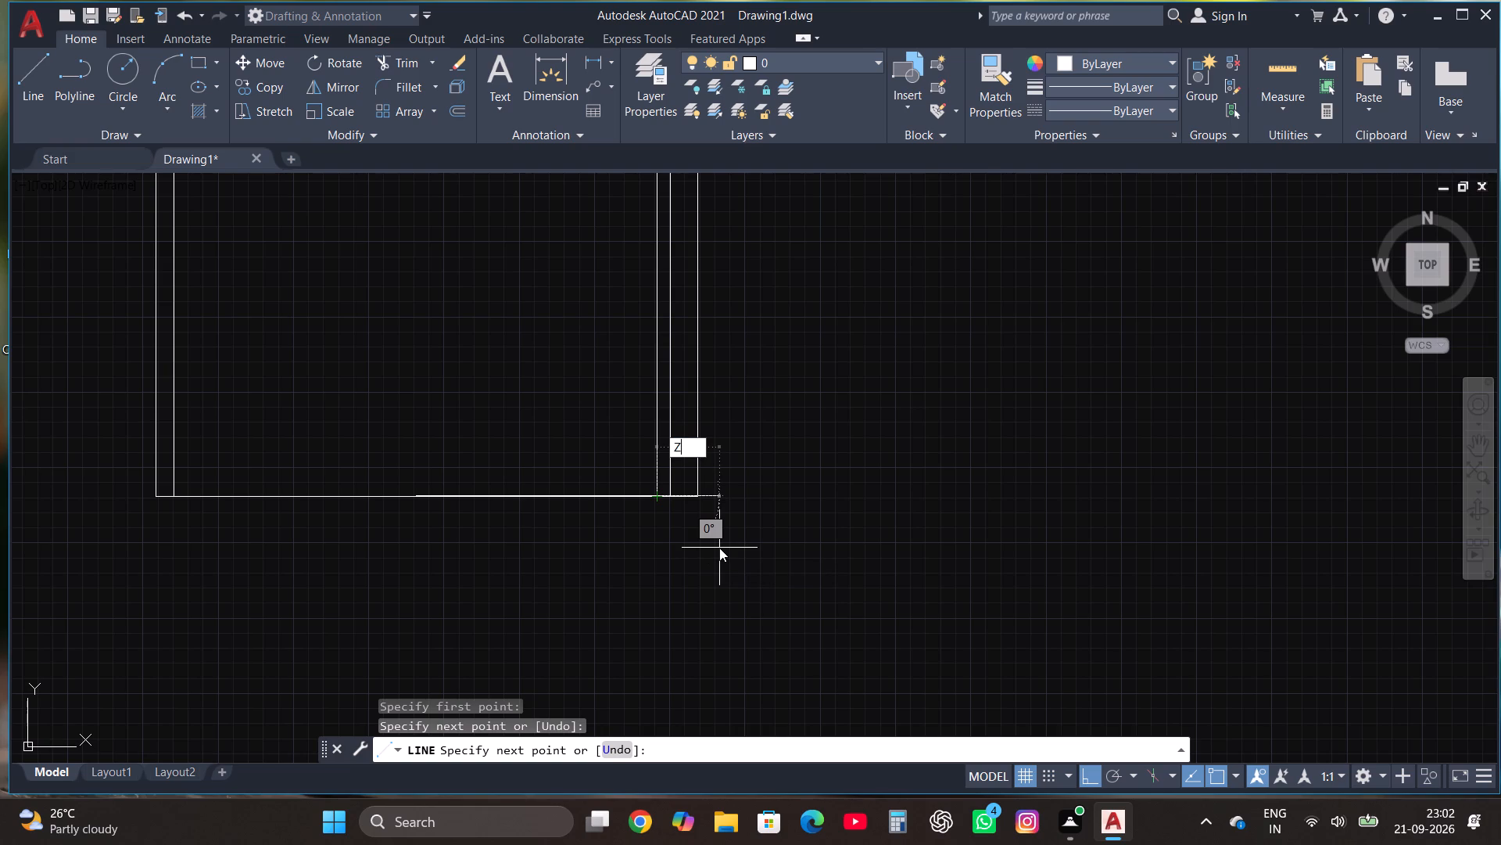
key(Escape)
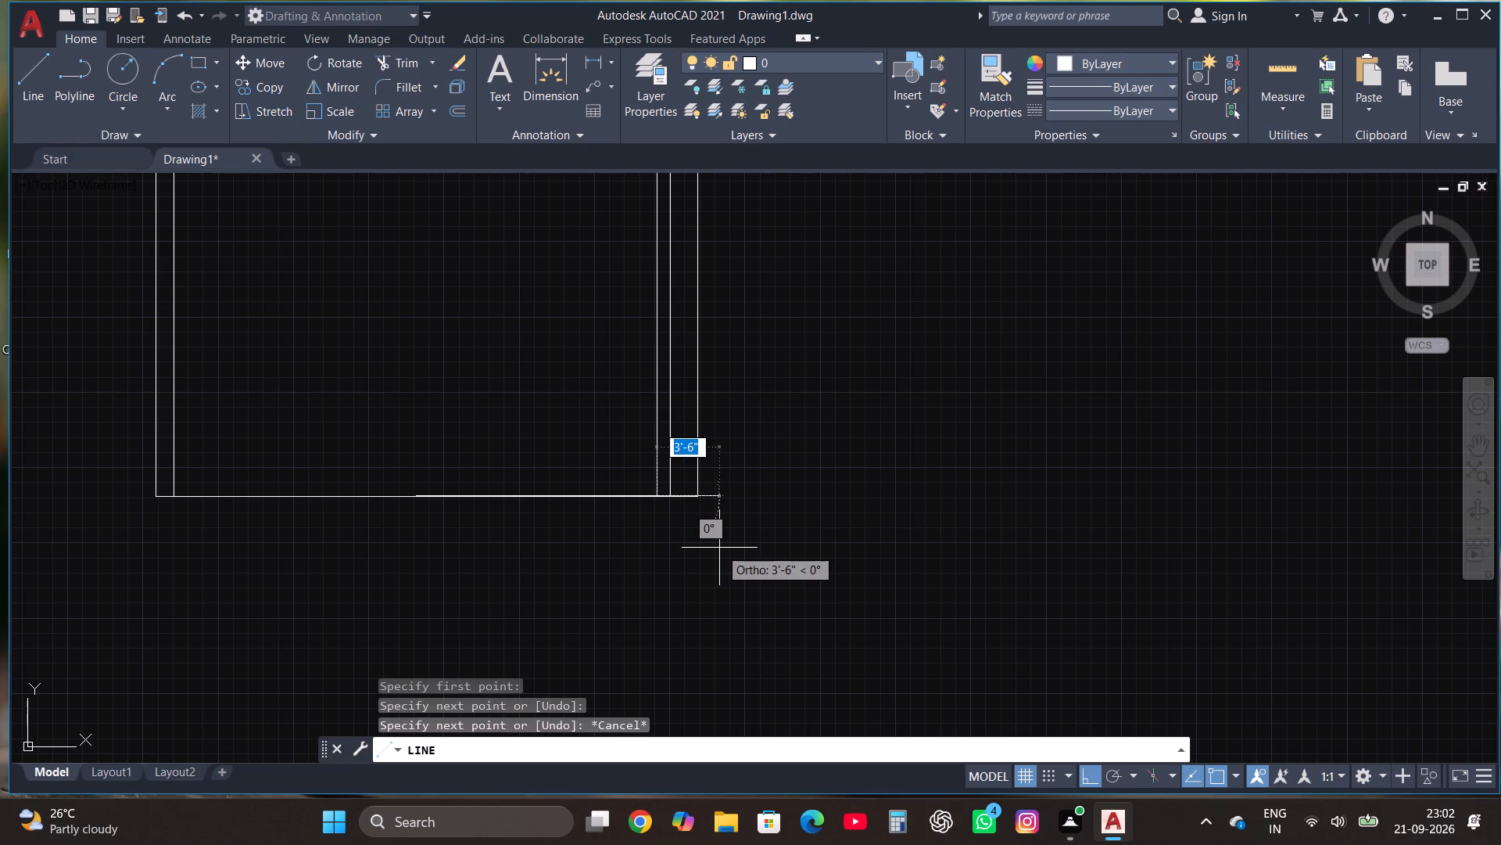
scroll(665, 510, up, 2)
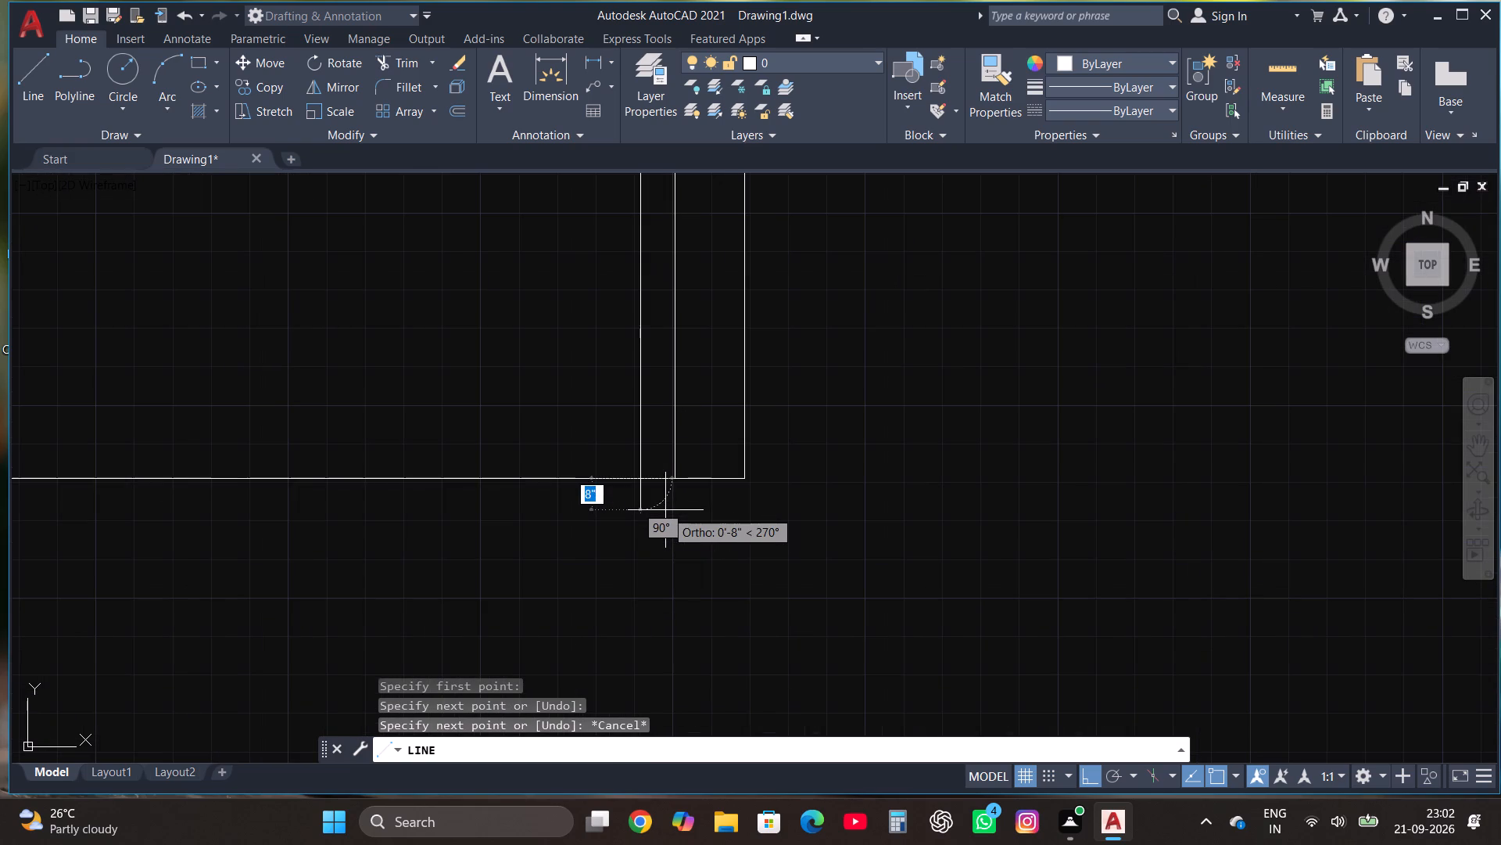
key(Escape)
Offset the new bottom line by 9" toward the interior.
scroll(665, 551, down, 2)
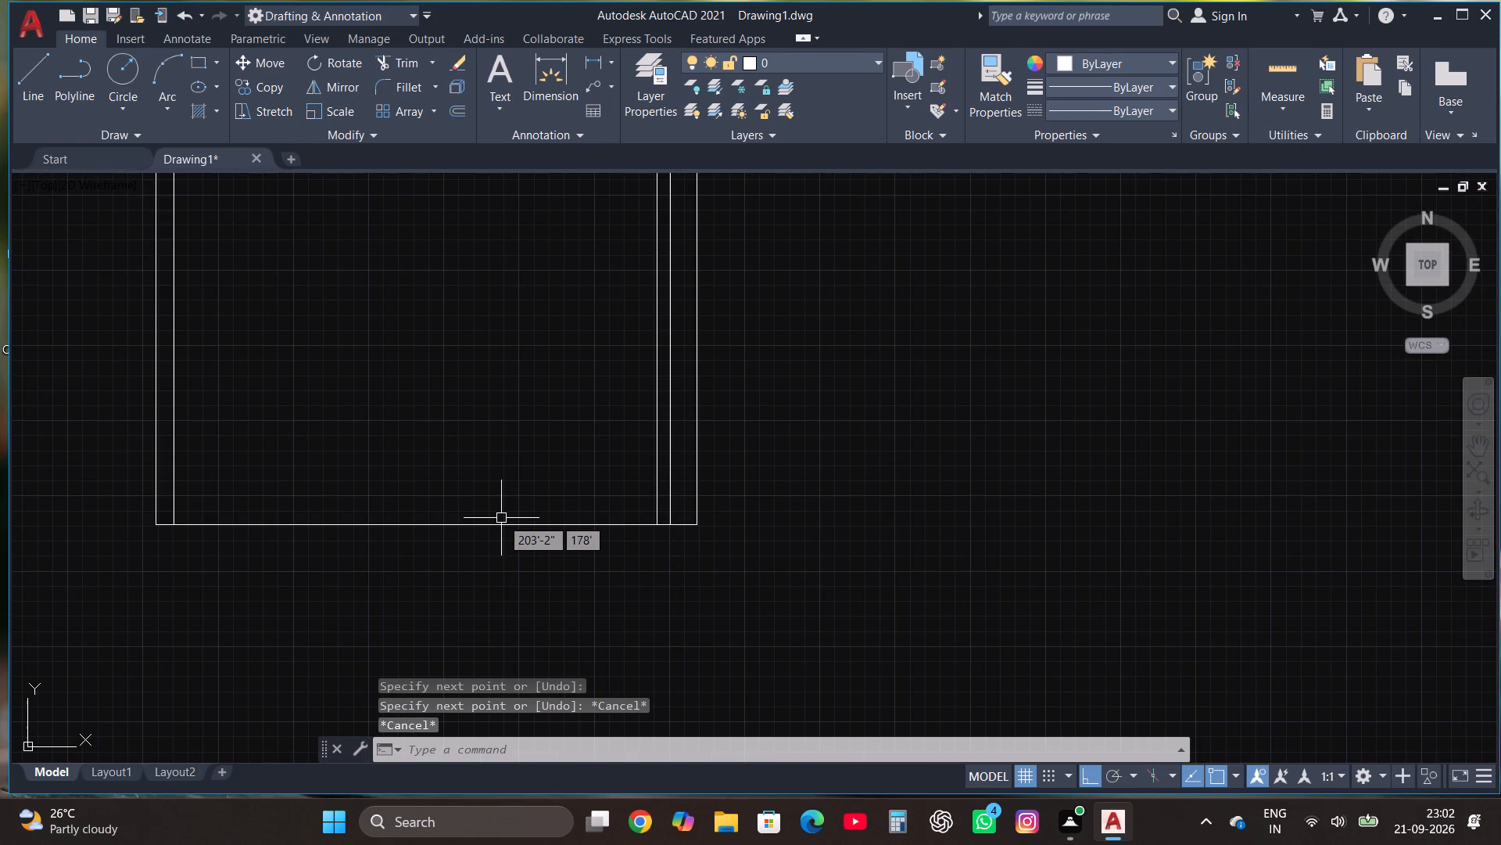
click(510, 523)
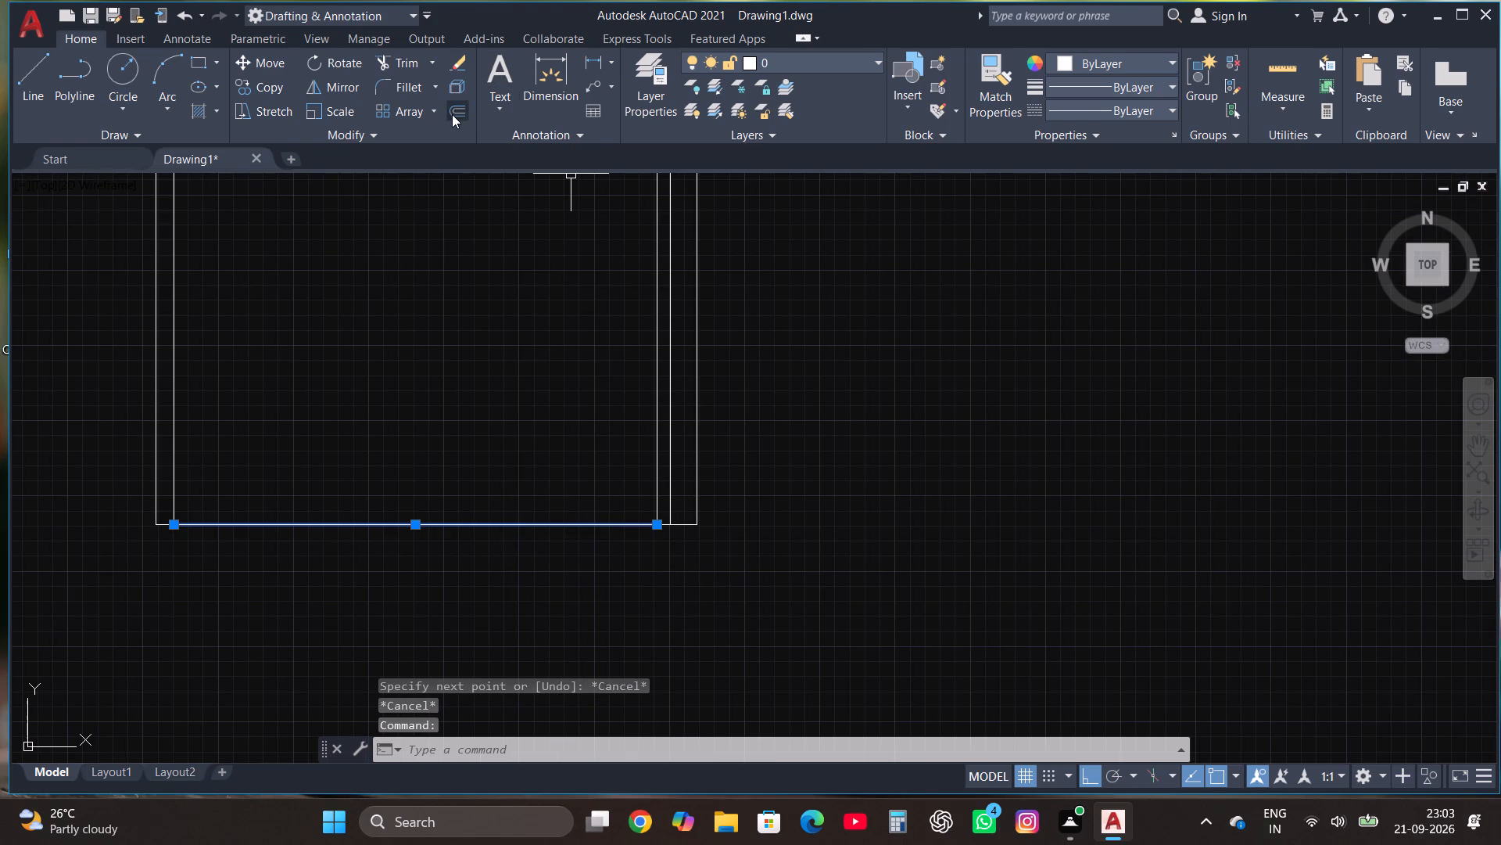
click(453, 114)
click(464, 527)
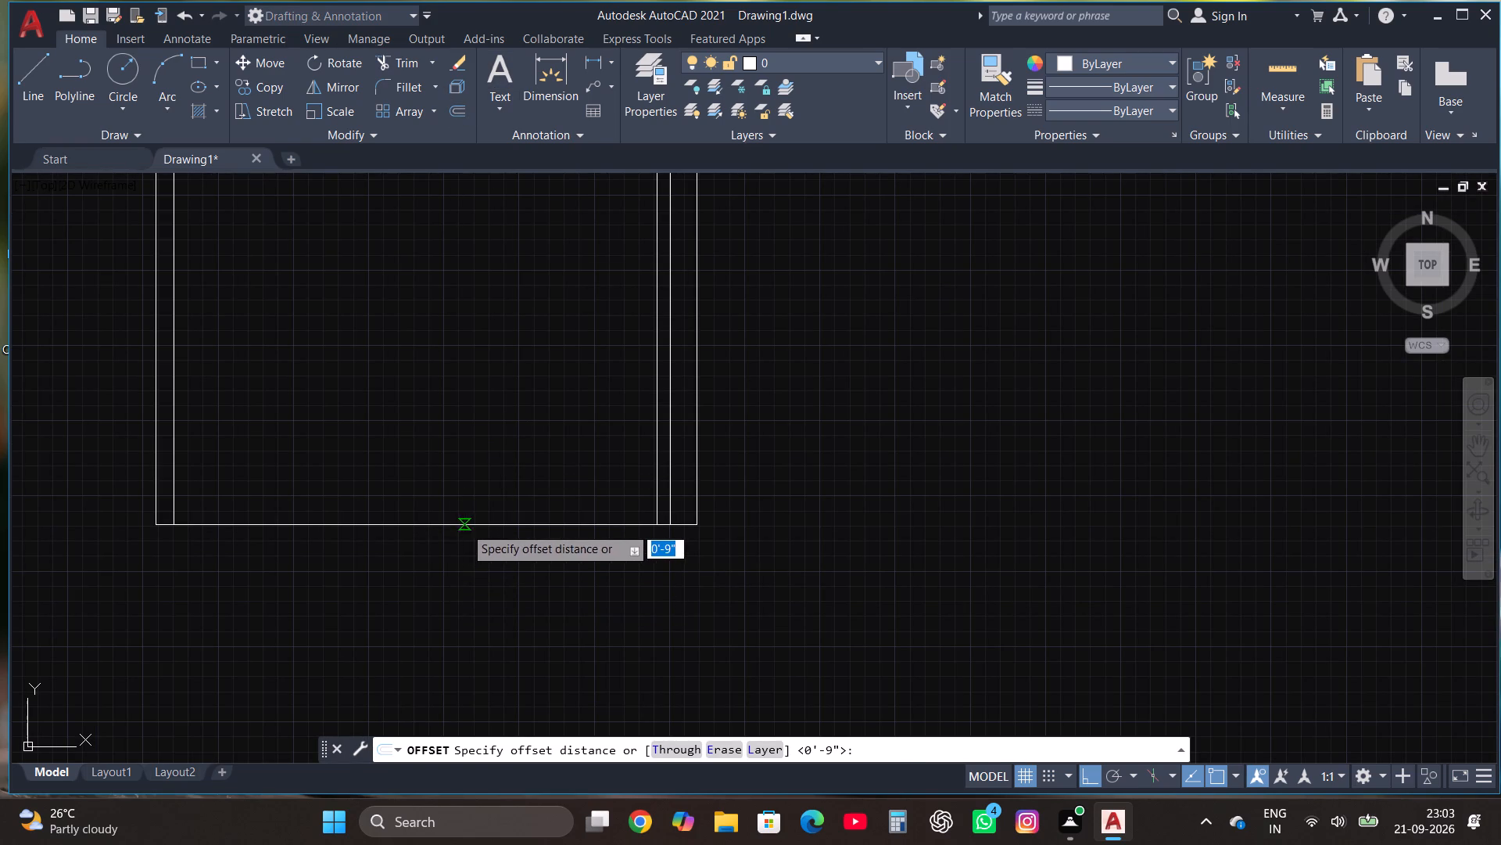
click(464, 509)
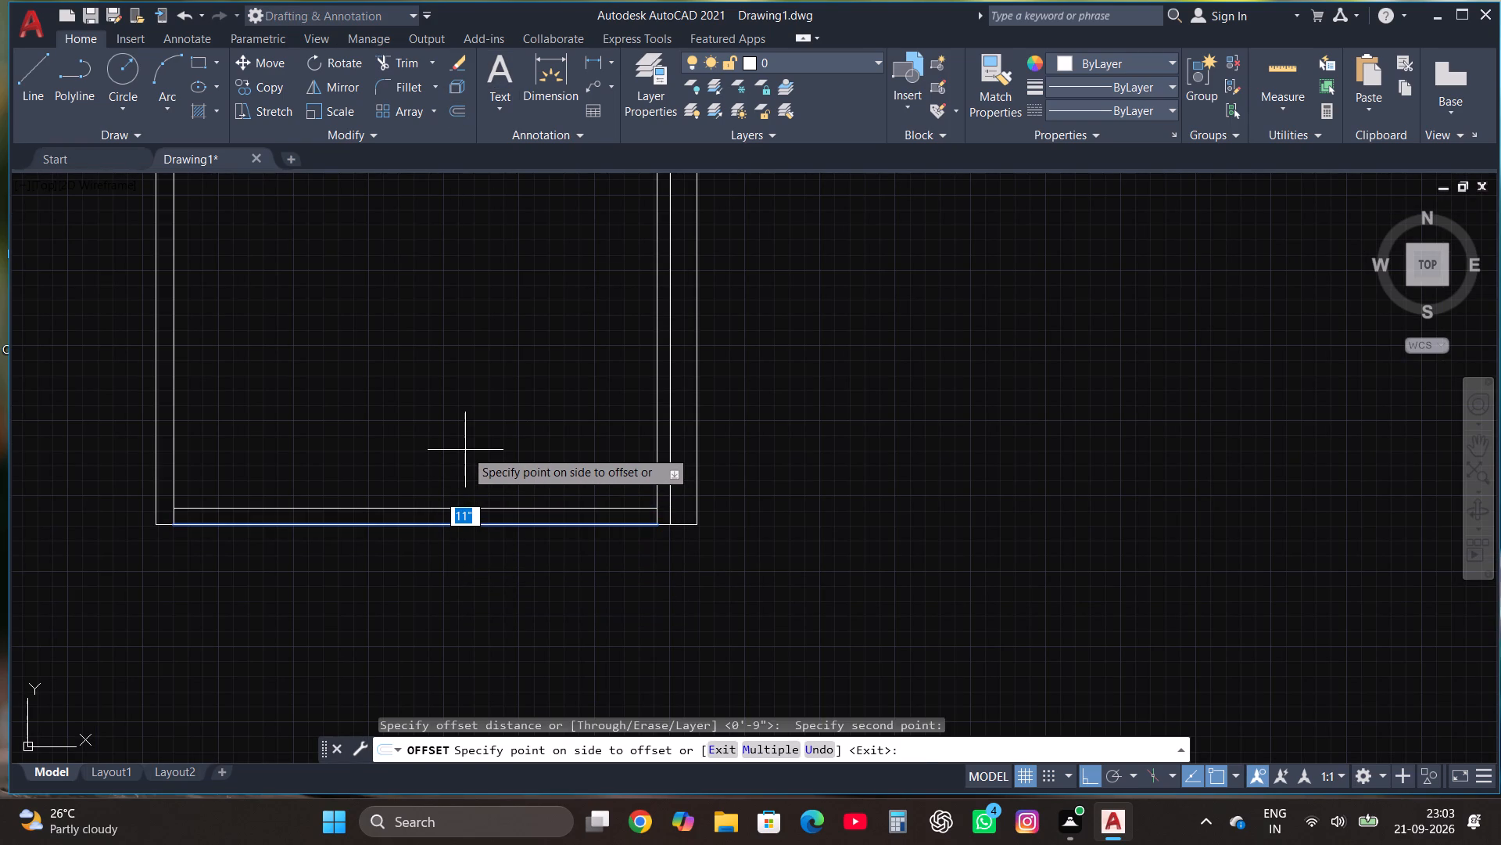
text(9")
key(Return)
key(Escape)
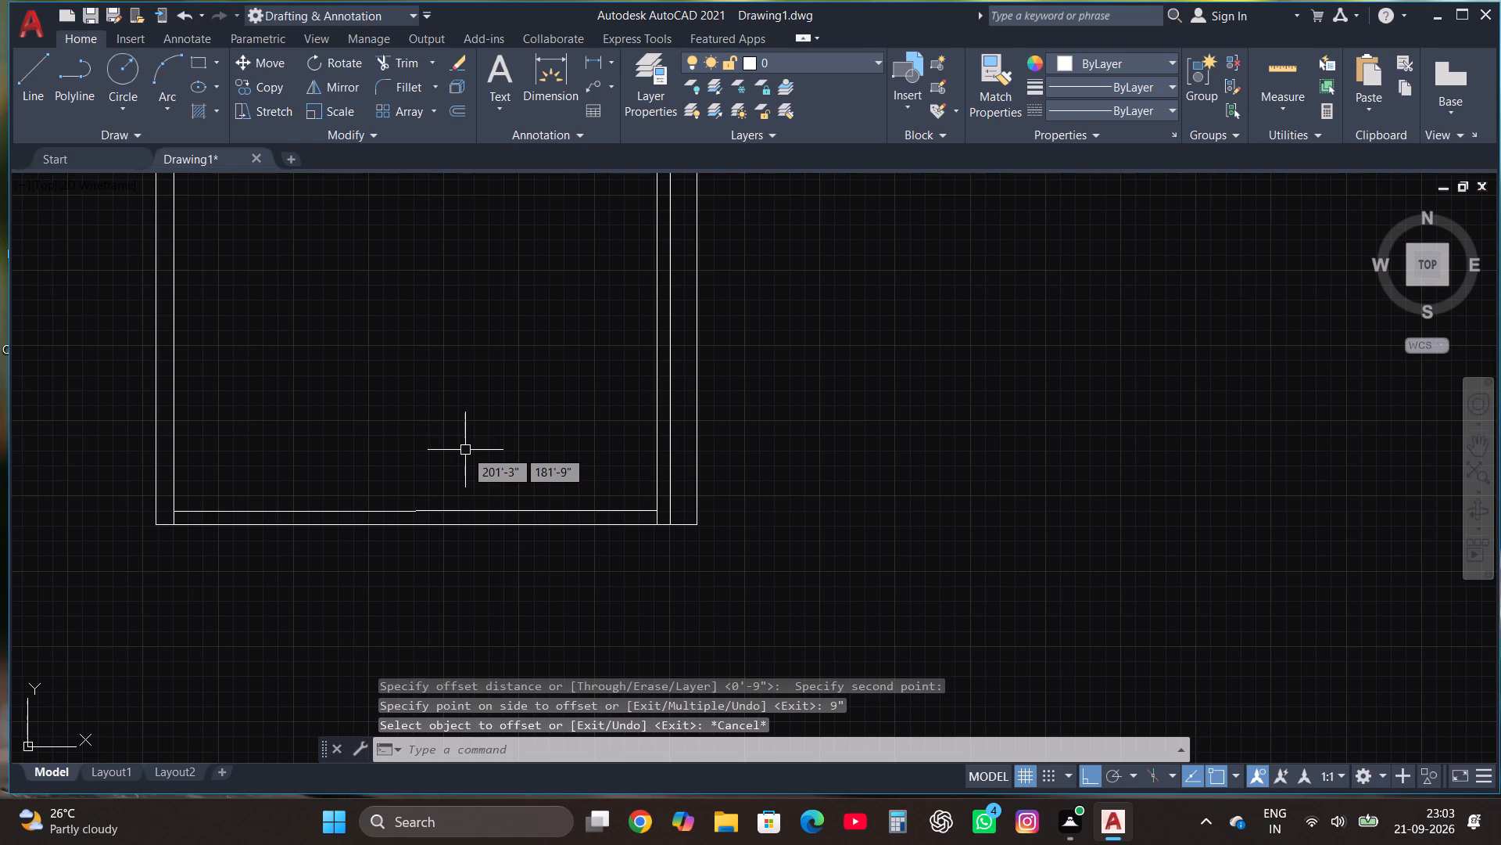
Draw a room outline from the bottom-right interior corner: 4' up the wall, 10' left, and 4' back down.
scroll(465, 450, down, 2)
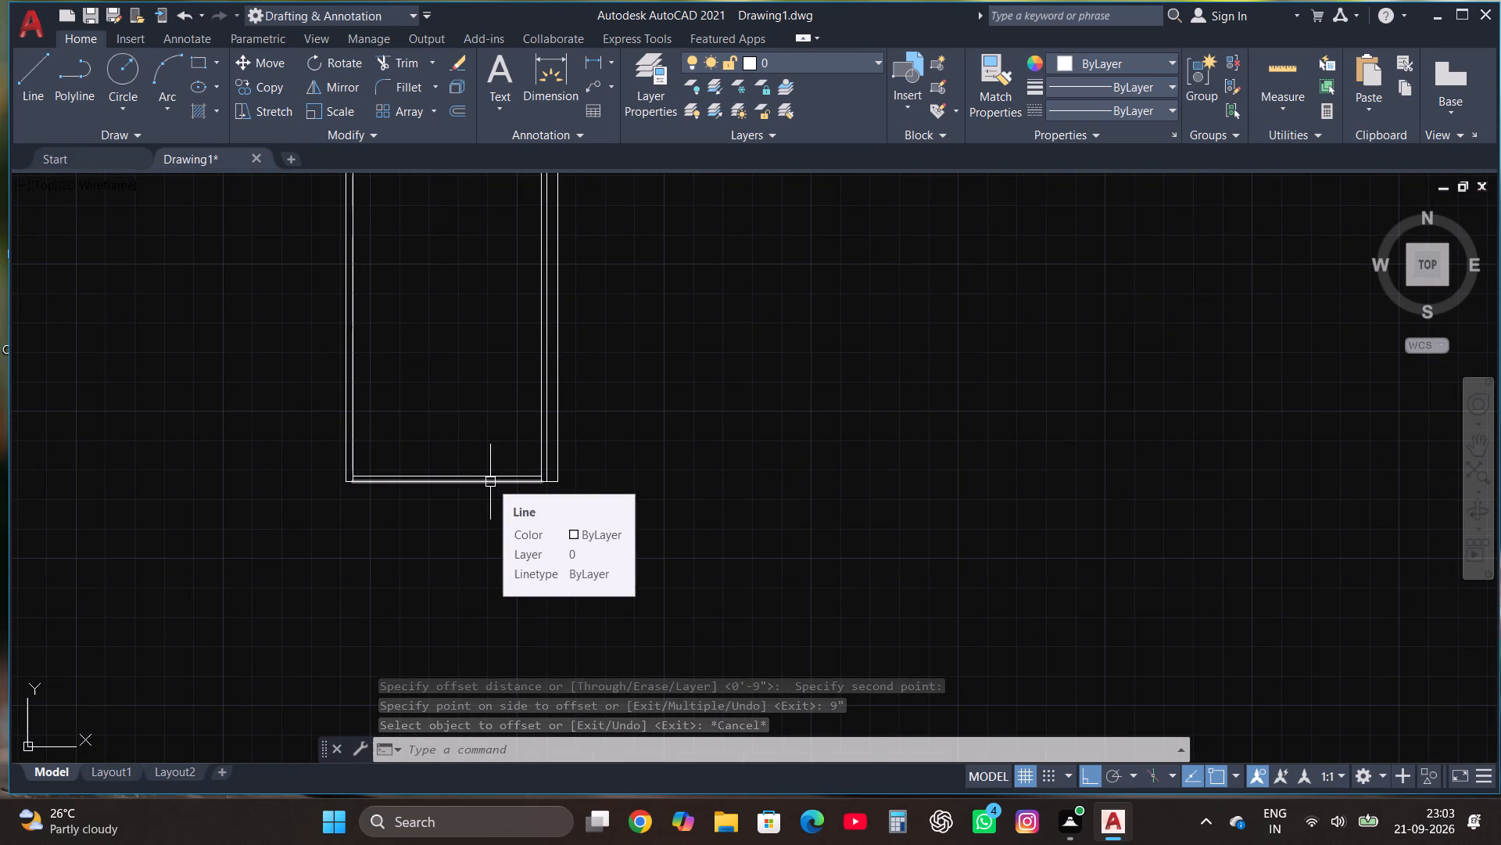
scroll(490, 482, down, 1)
scroll(500, 475, up, 3)
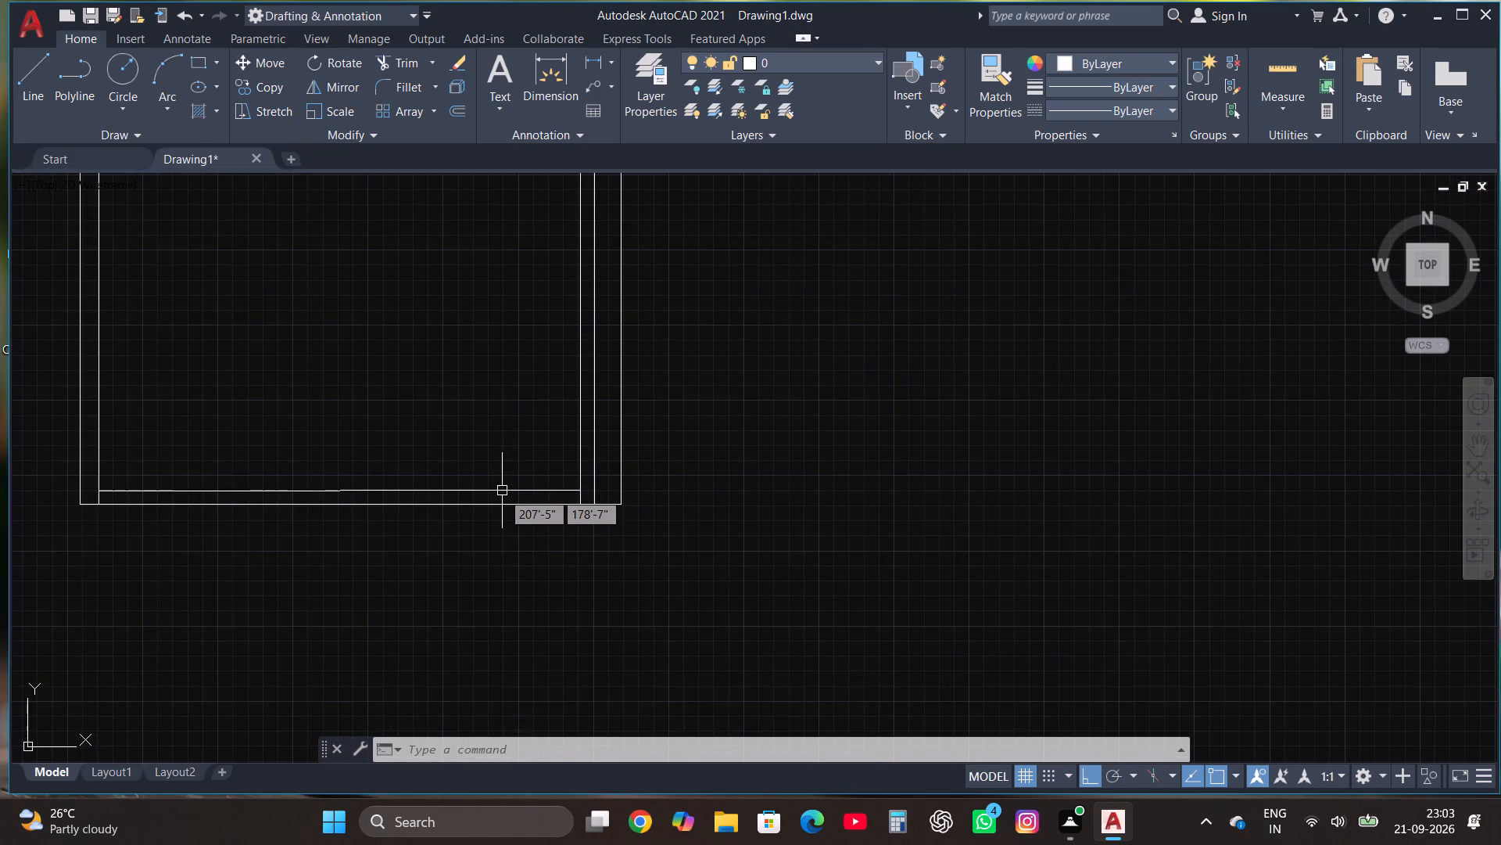
scroll(503, 494, up, 1)
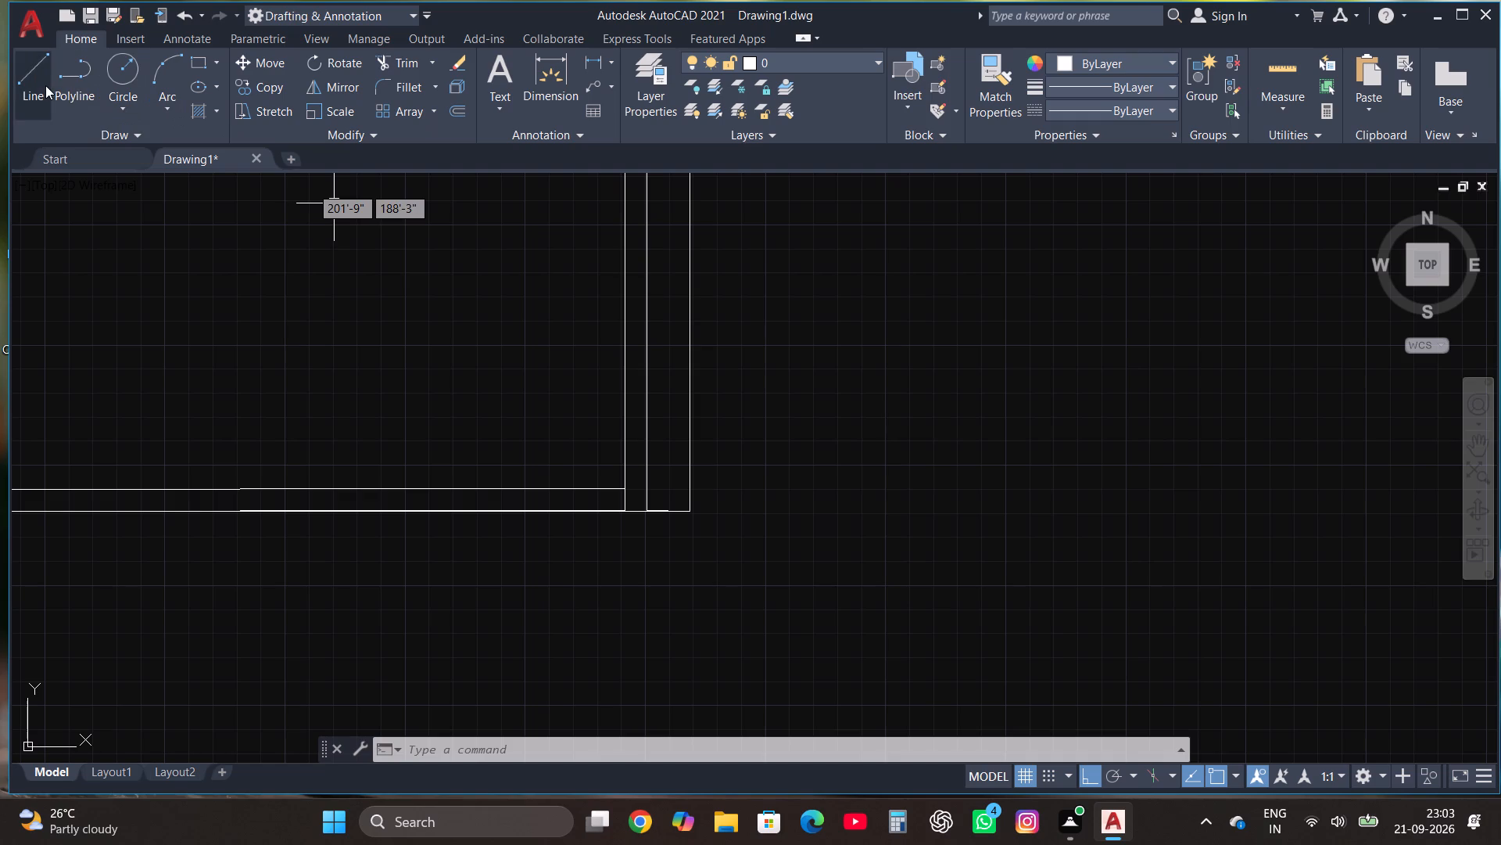
click(45, 85)
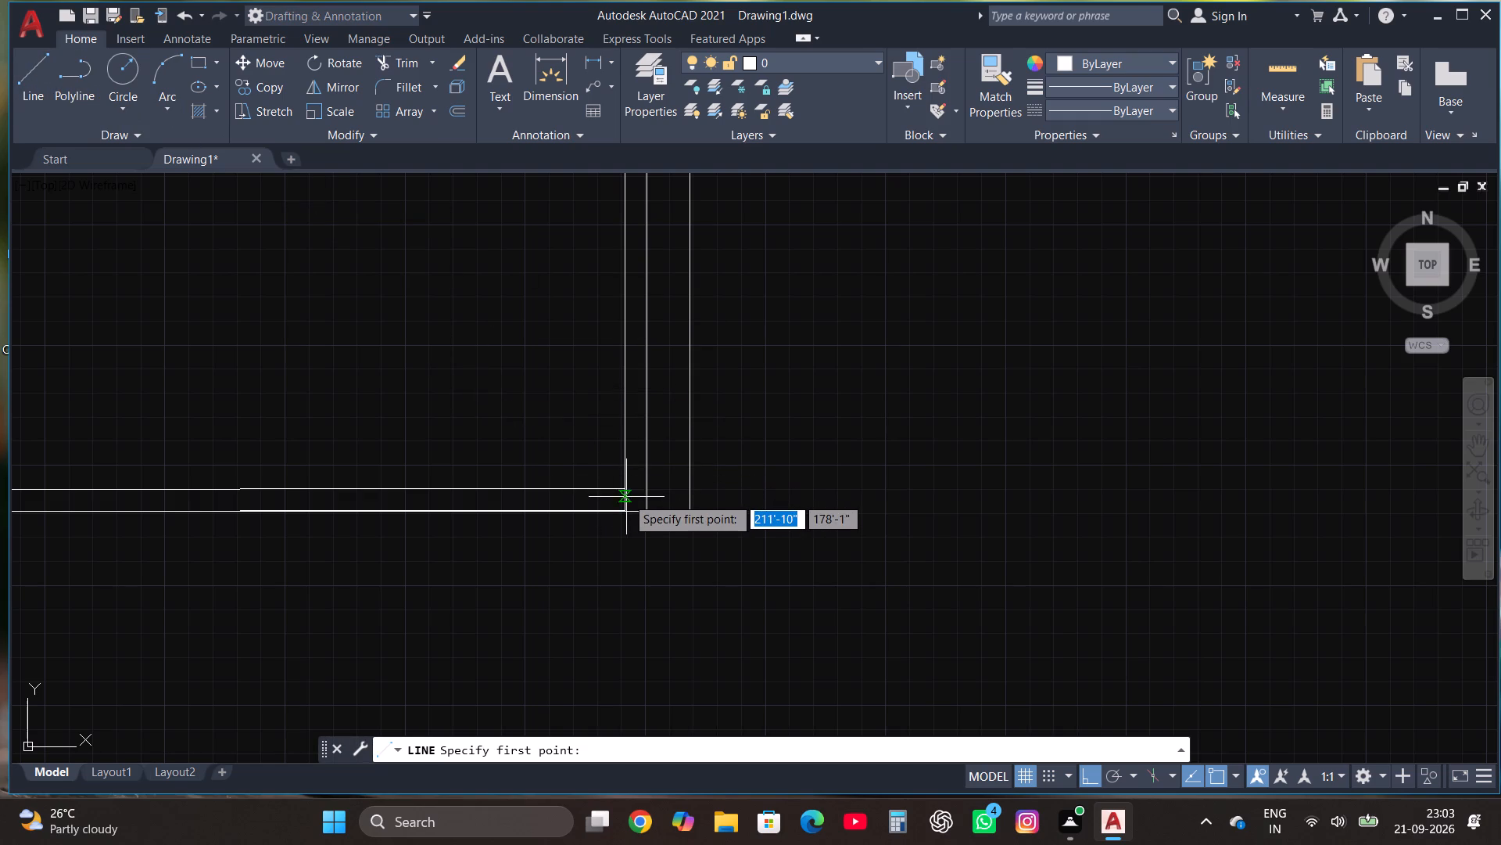
click(625, 487)
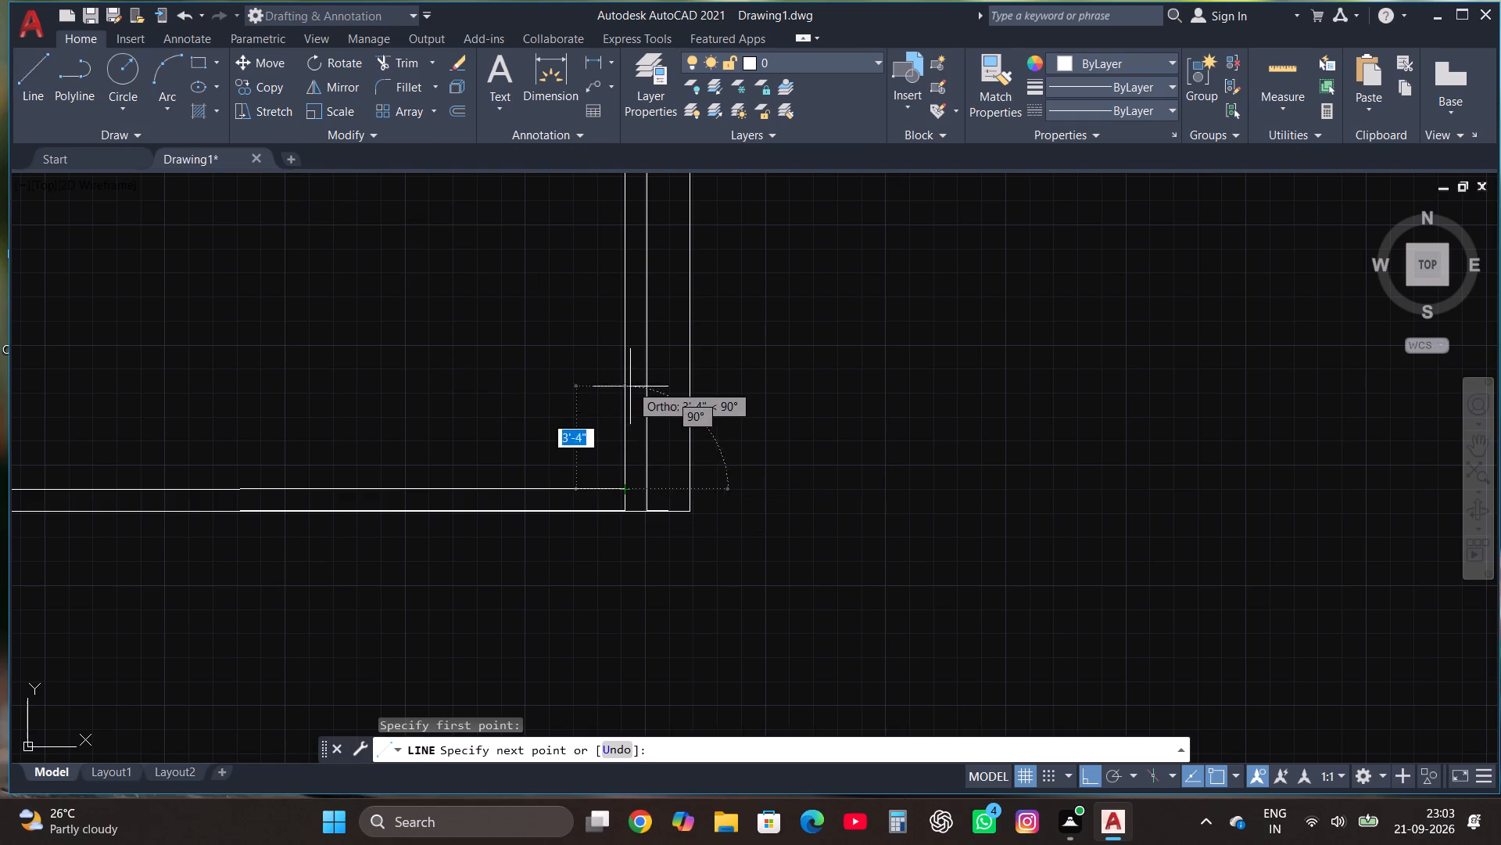
text(4')
key(Return)
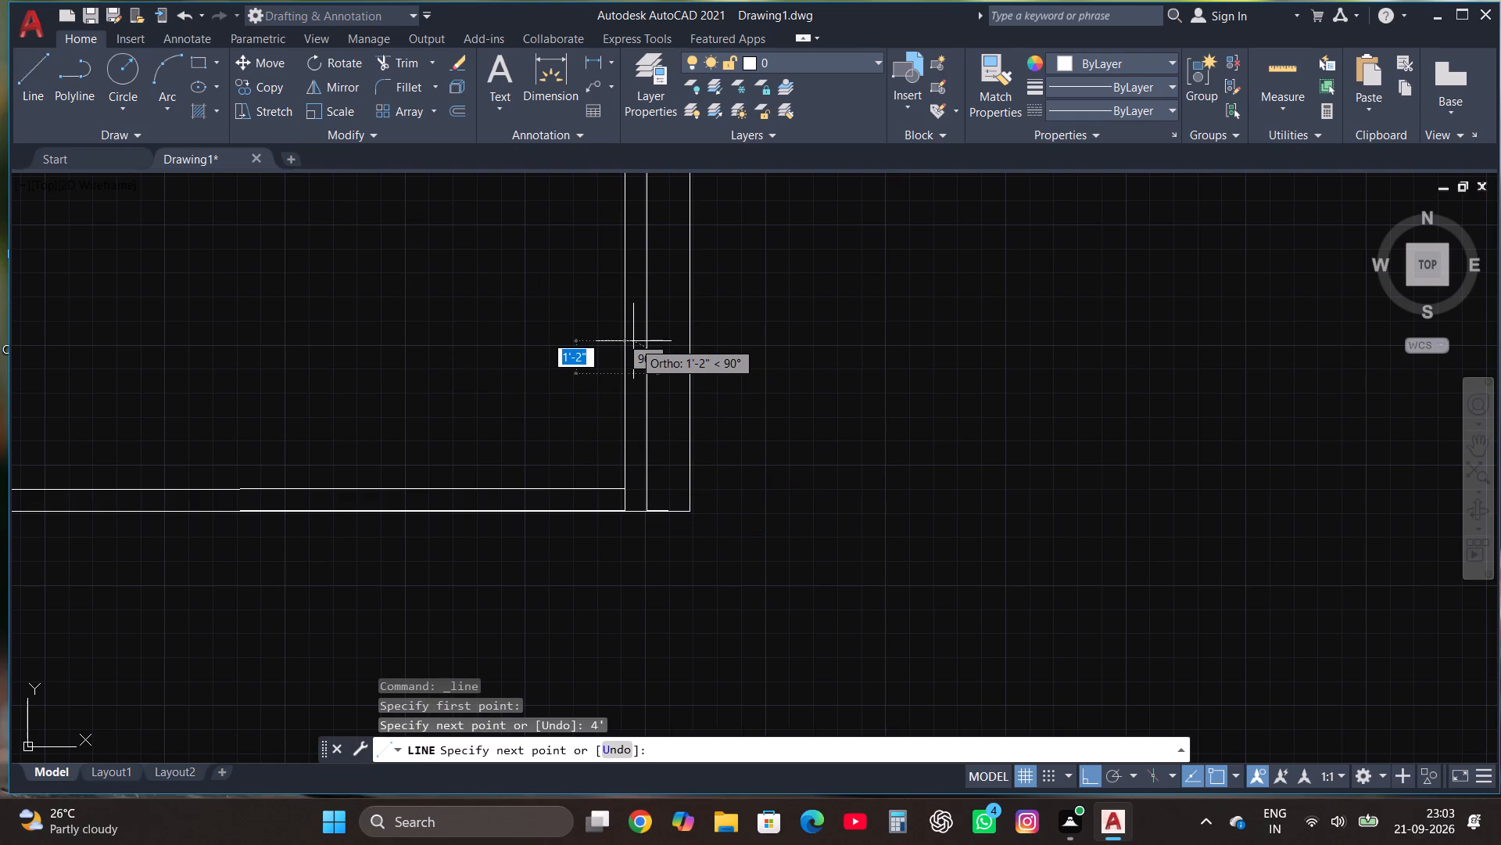
text(10')
key(Return)
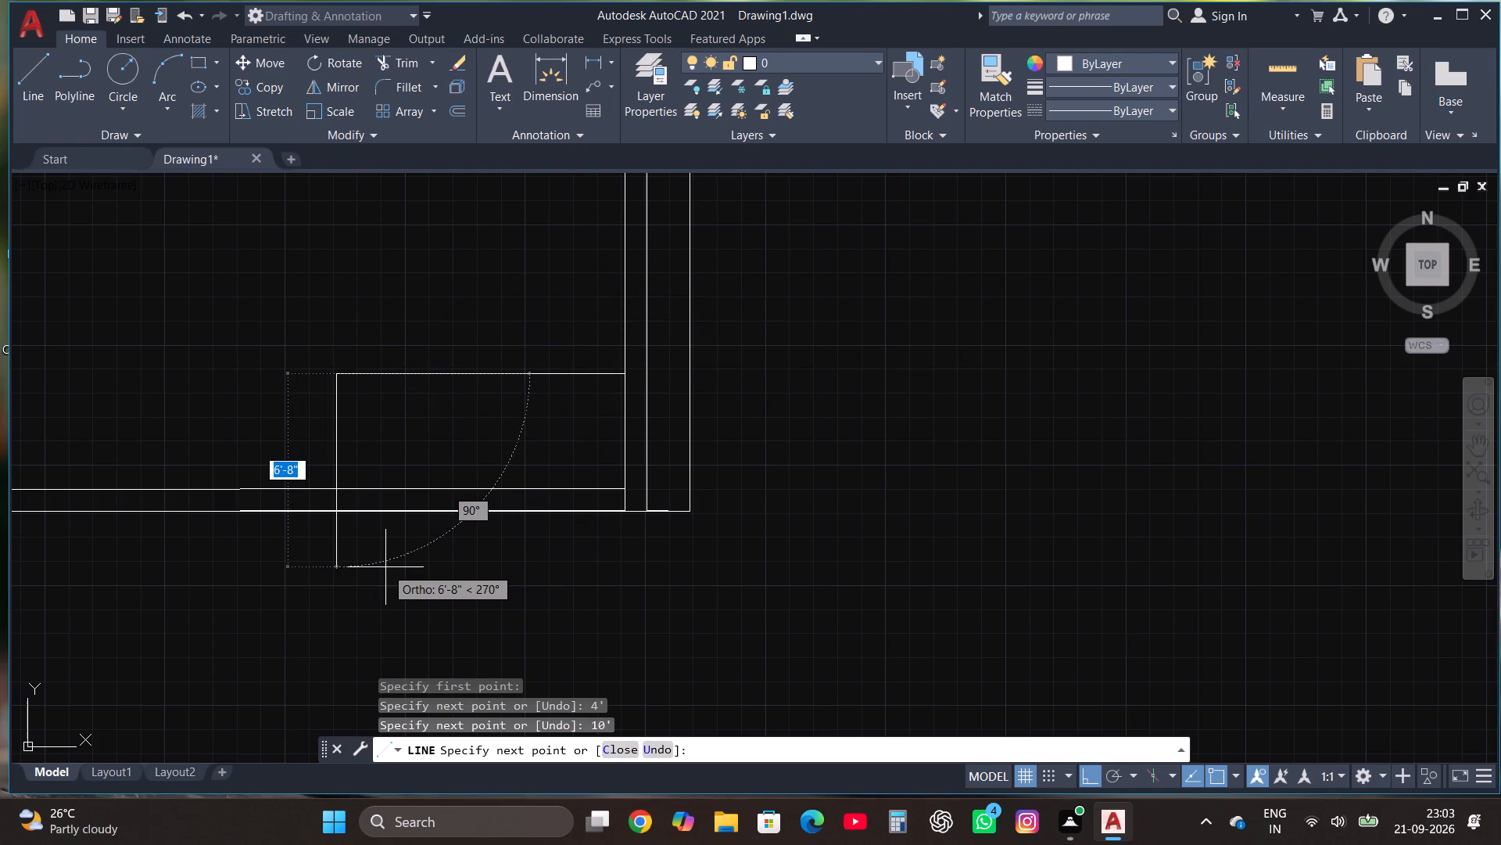
text(4')
key(Return)
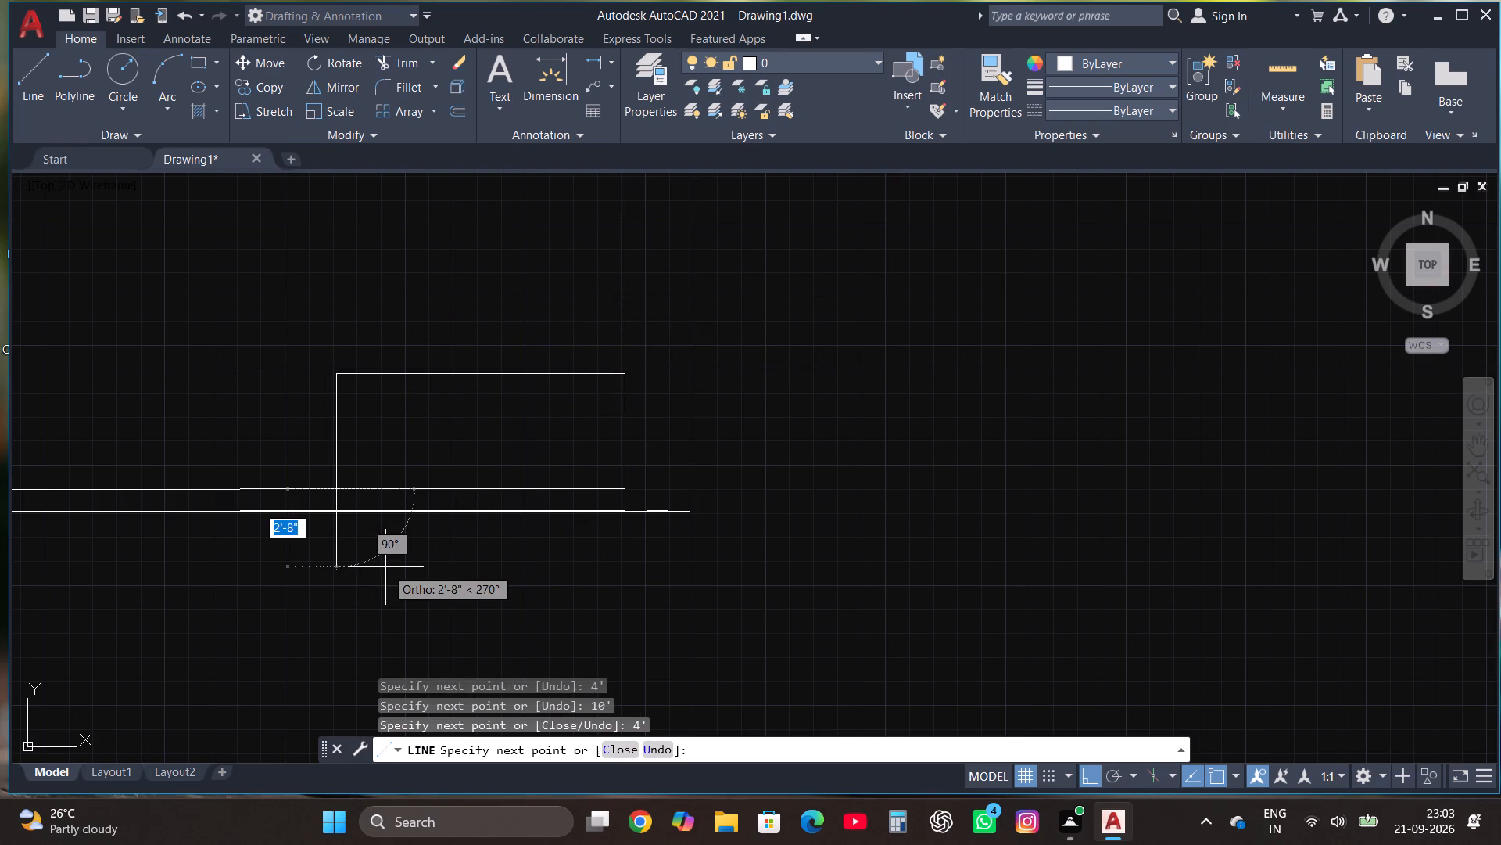
key(Escape)
Offset the small room's 10' top line and 4' left line outward by 4.5" each.
scroll(385, 567, down, 2)
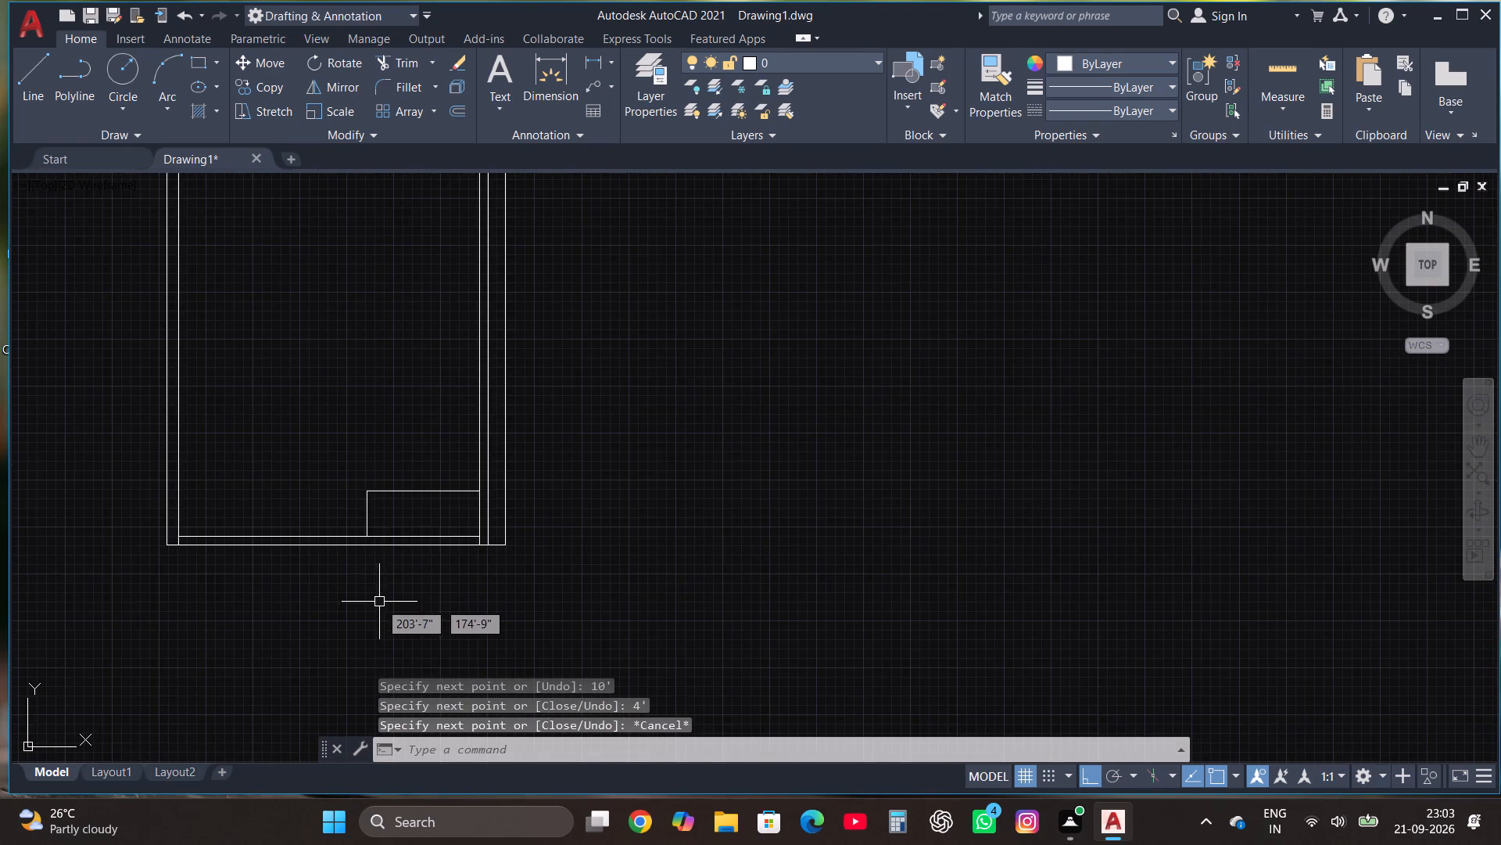
scroll(340, 502, up, 3)
drag(466, 525, 456, 509)
click(402, 408)
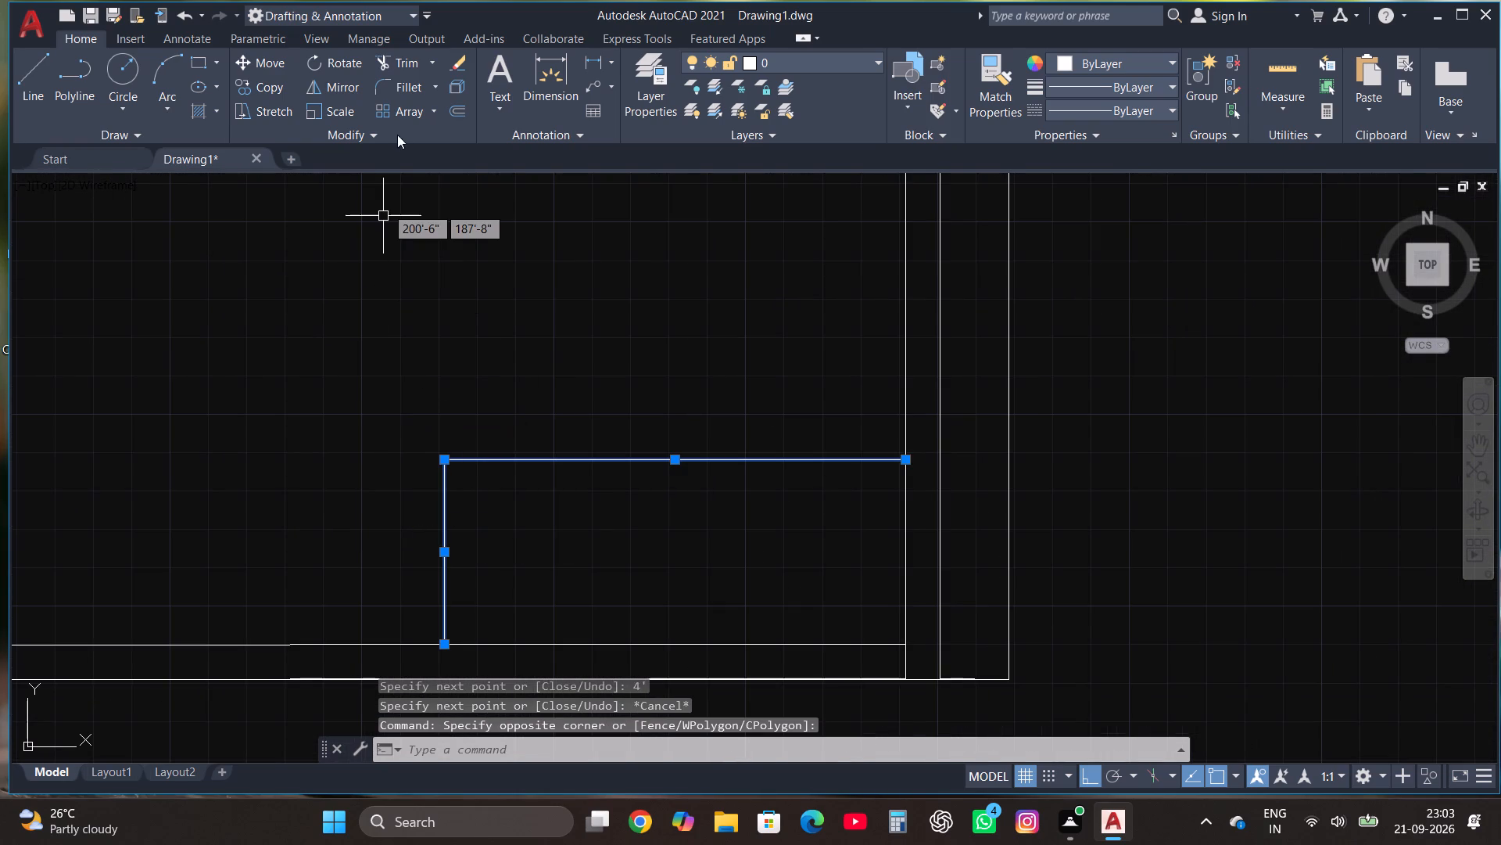
click(457, 106)
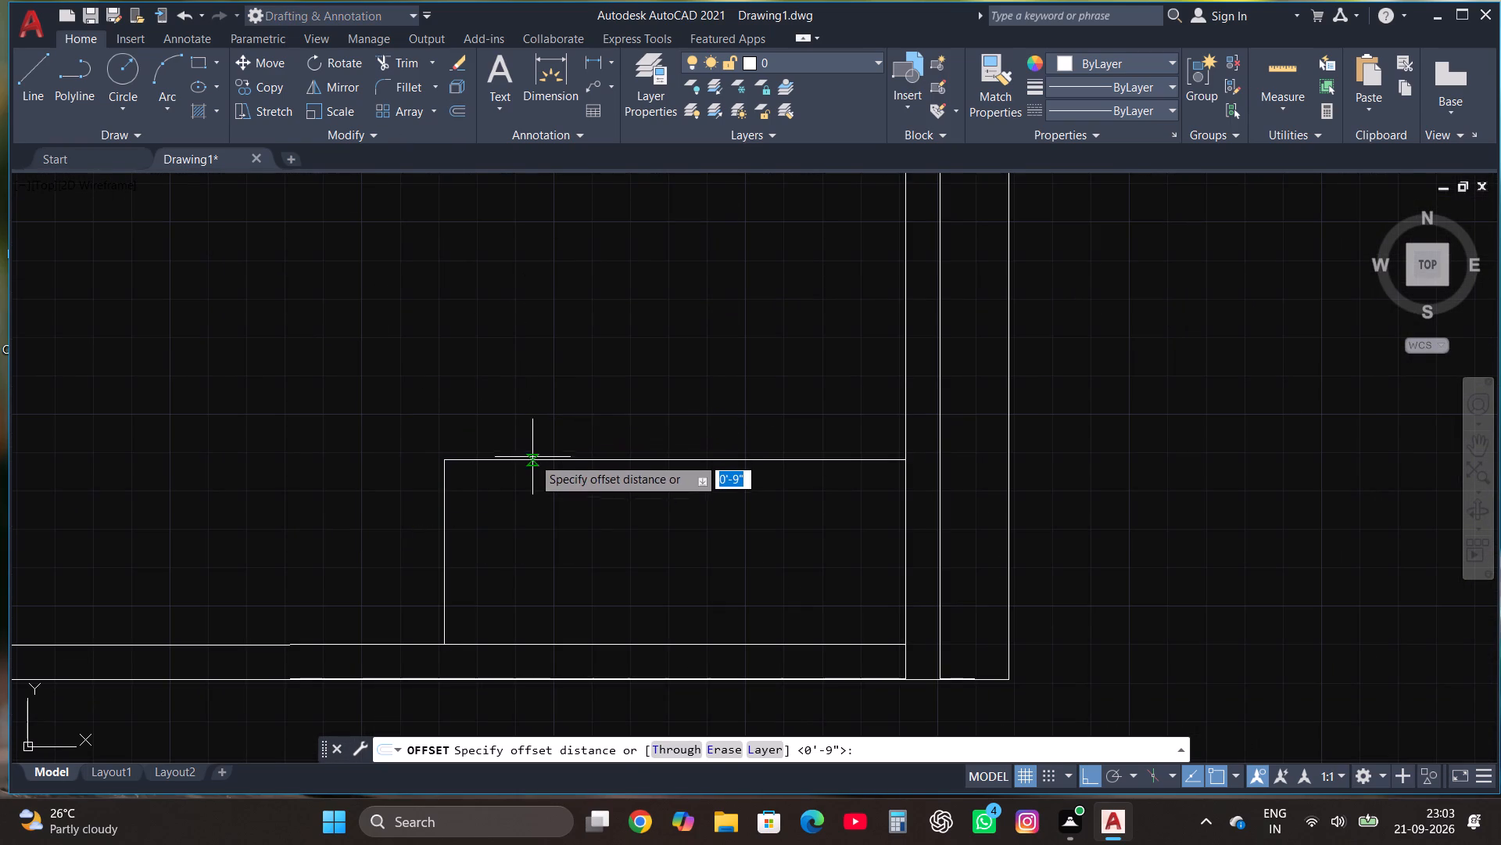
click(535, 459)
click(533, 446)
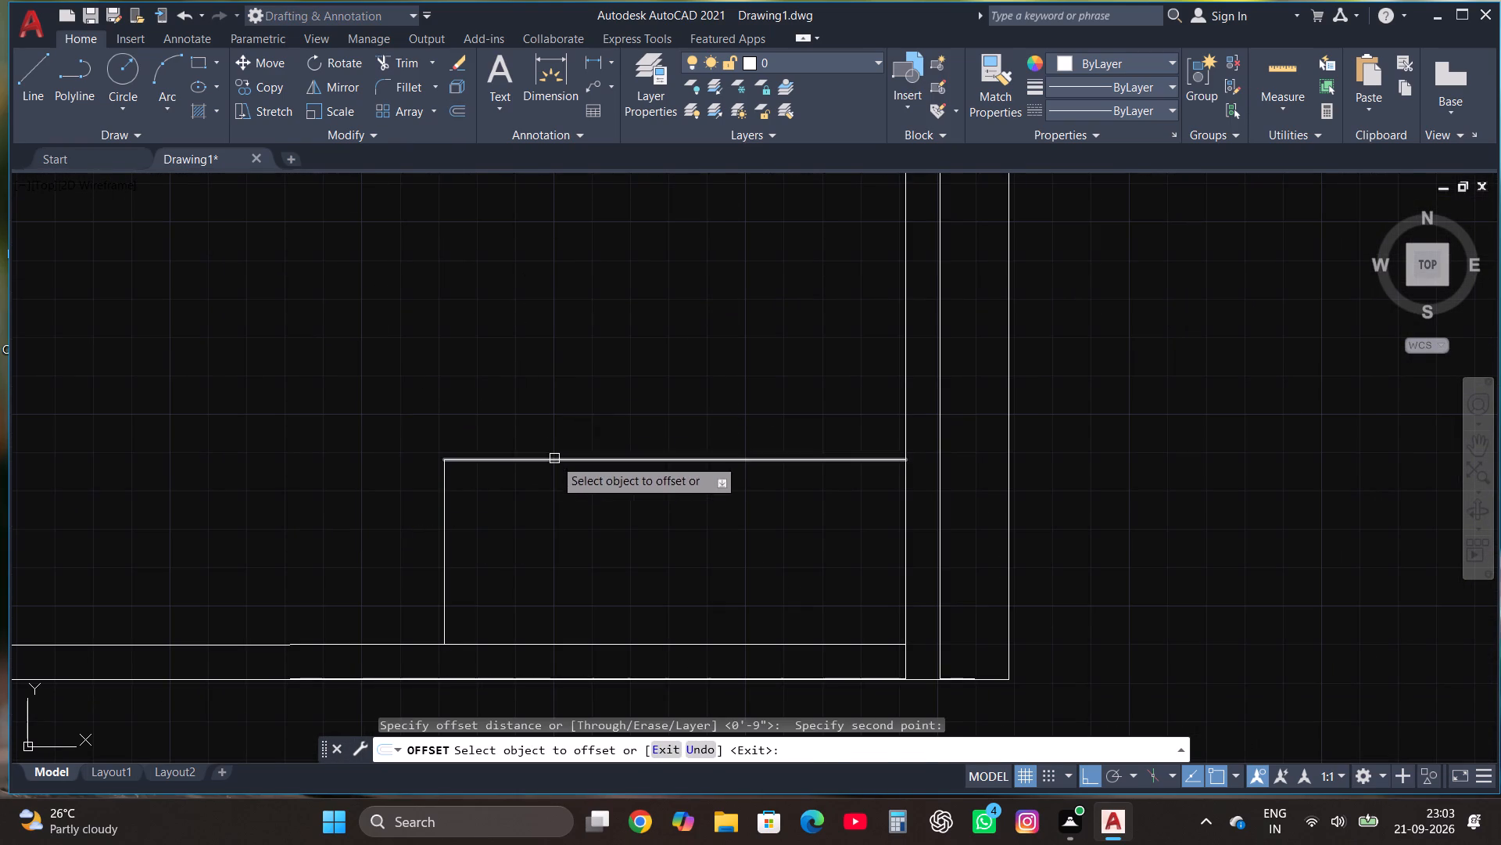
click(554, 458)
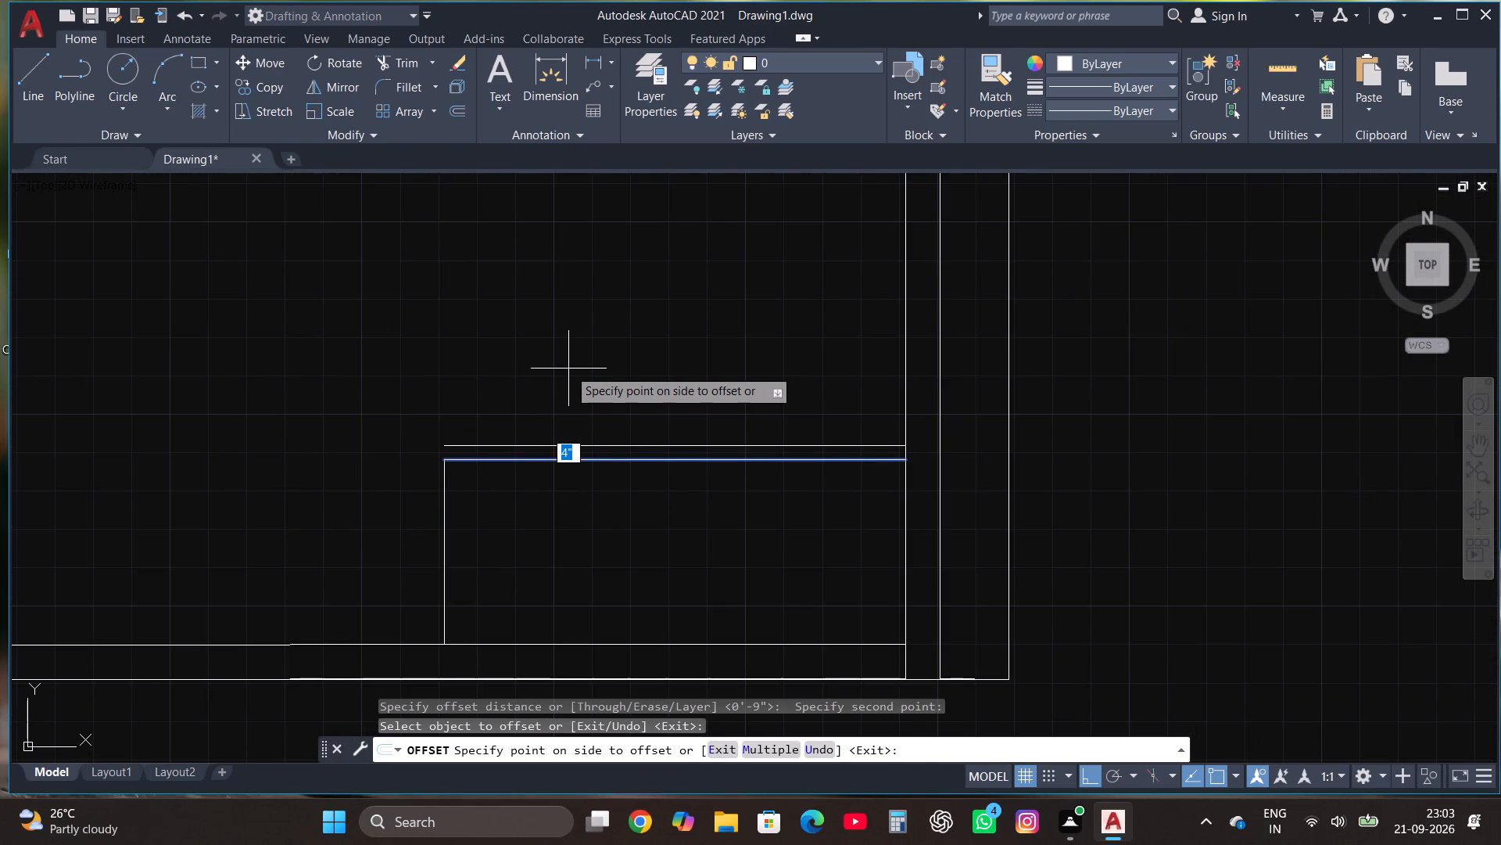
text(4.5")
key(Return)
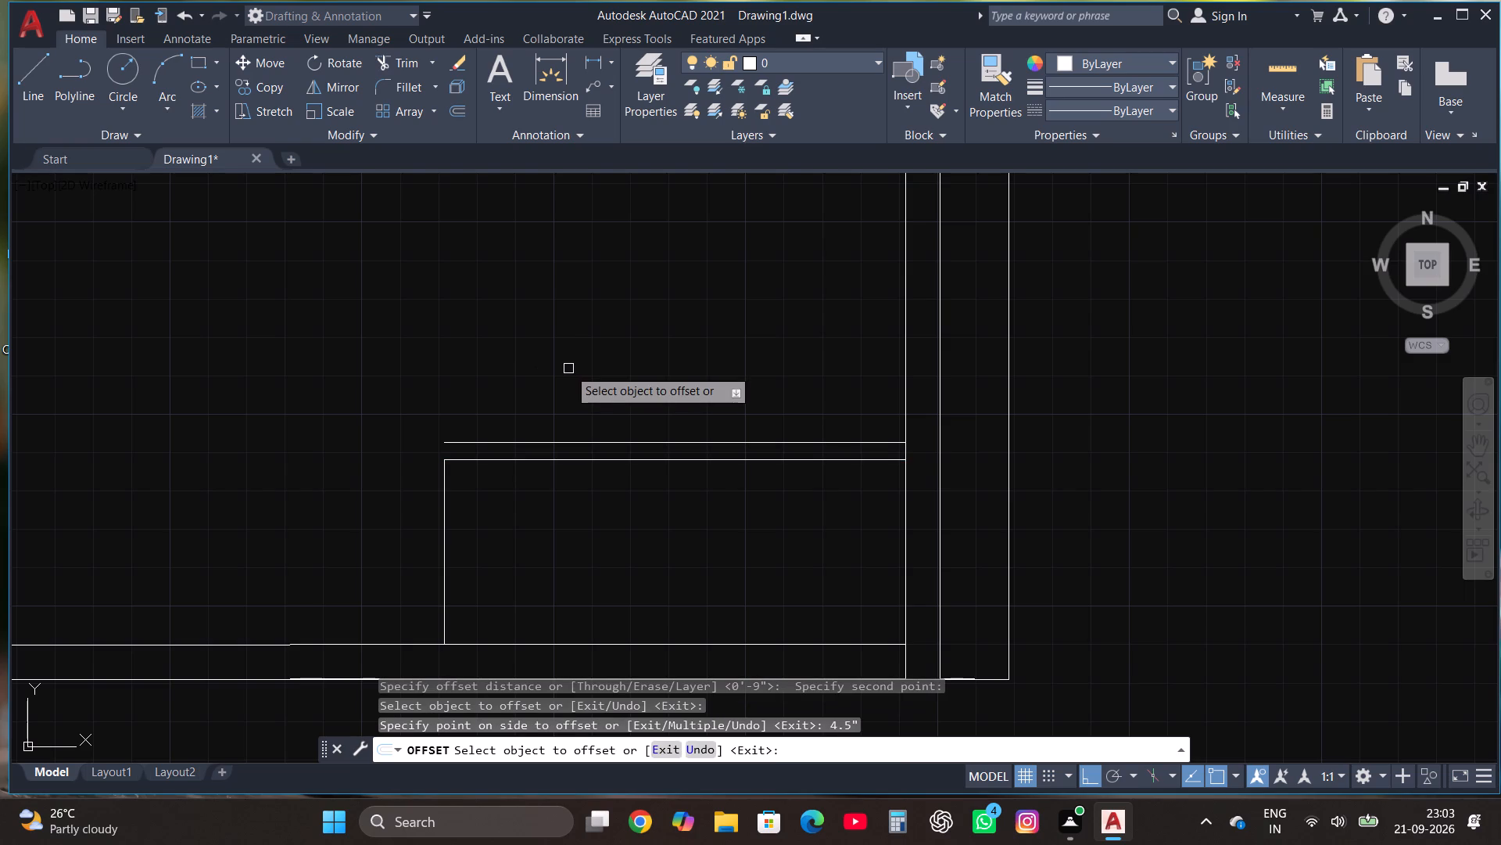
click(443, 530)
text(4.5")
key(Return)
key(Escape)
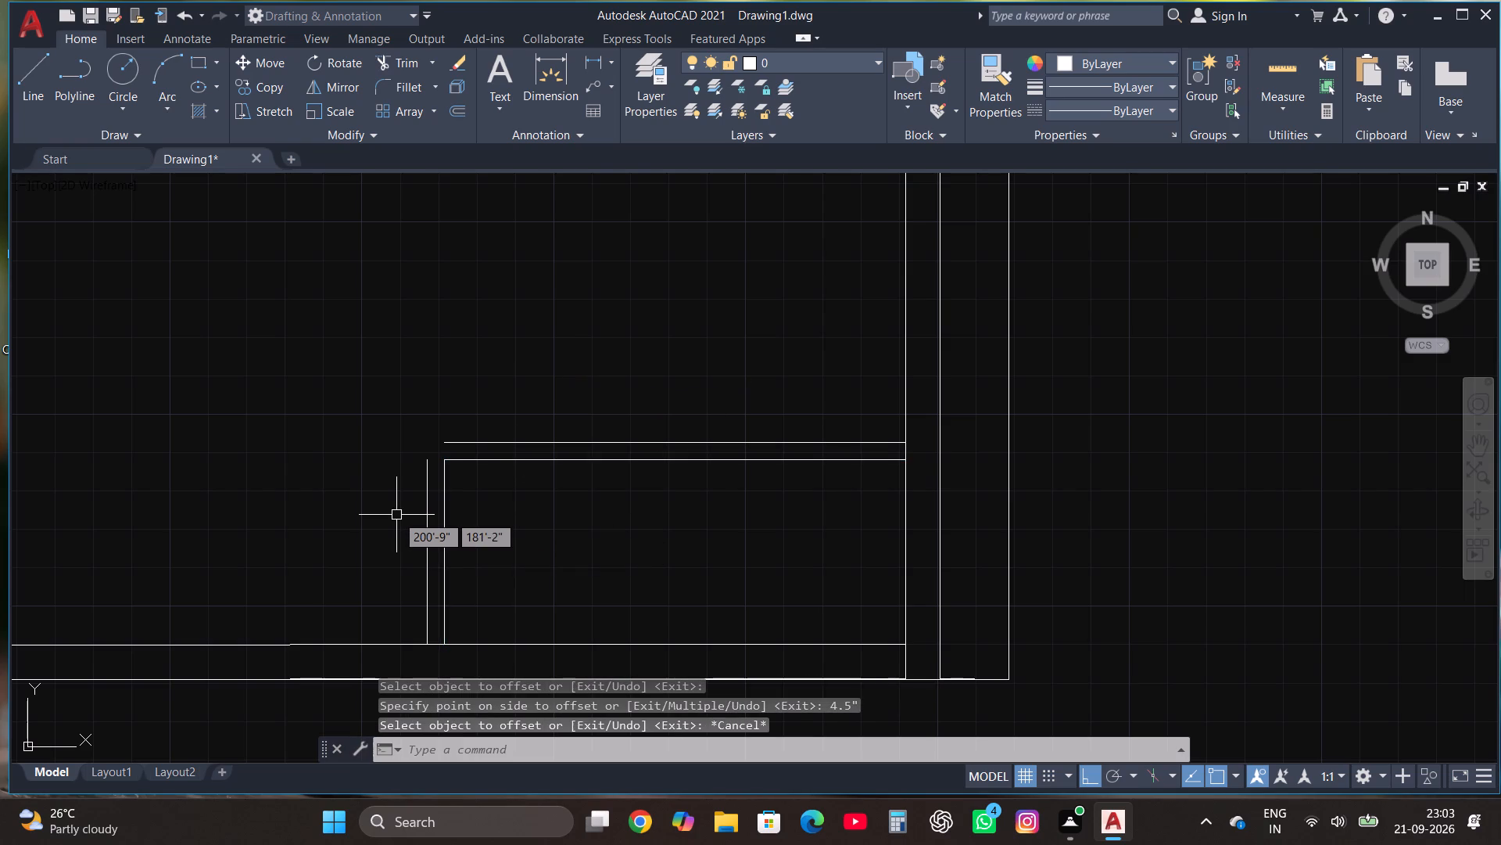
Fillet the two 4.5" offset lines into a square corner at the small room's top-left.
click(393, 88)
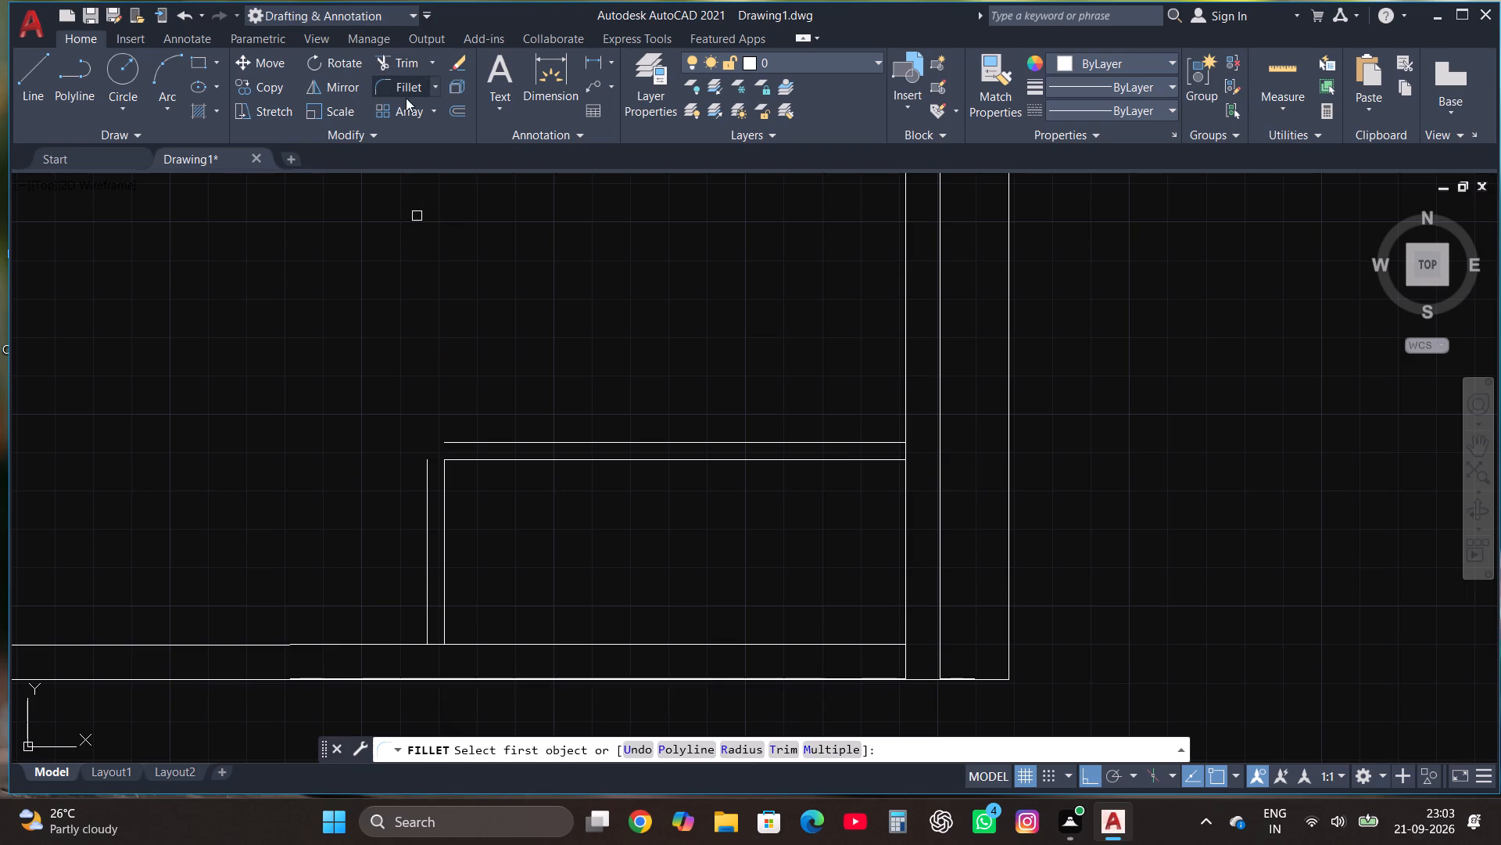
click(463, 442)
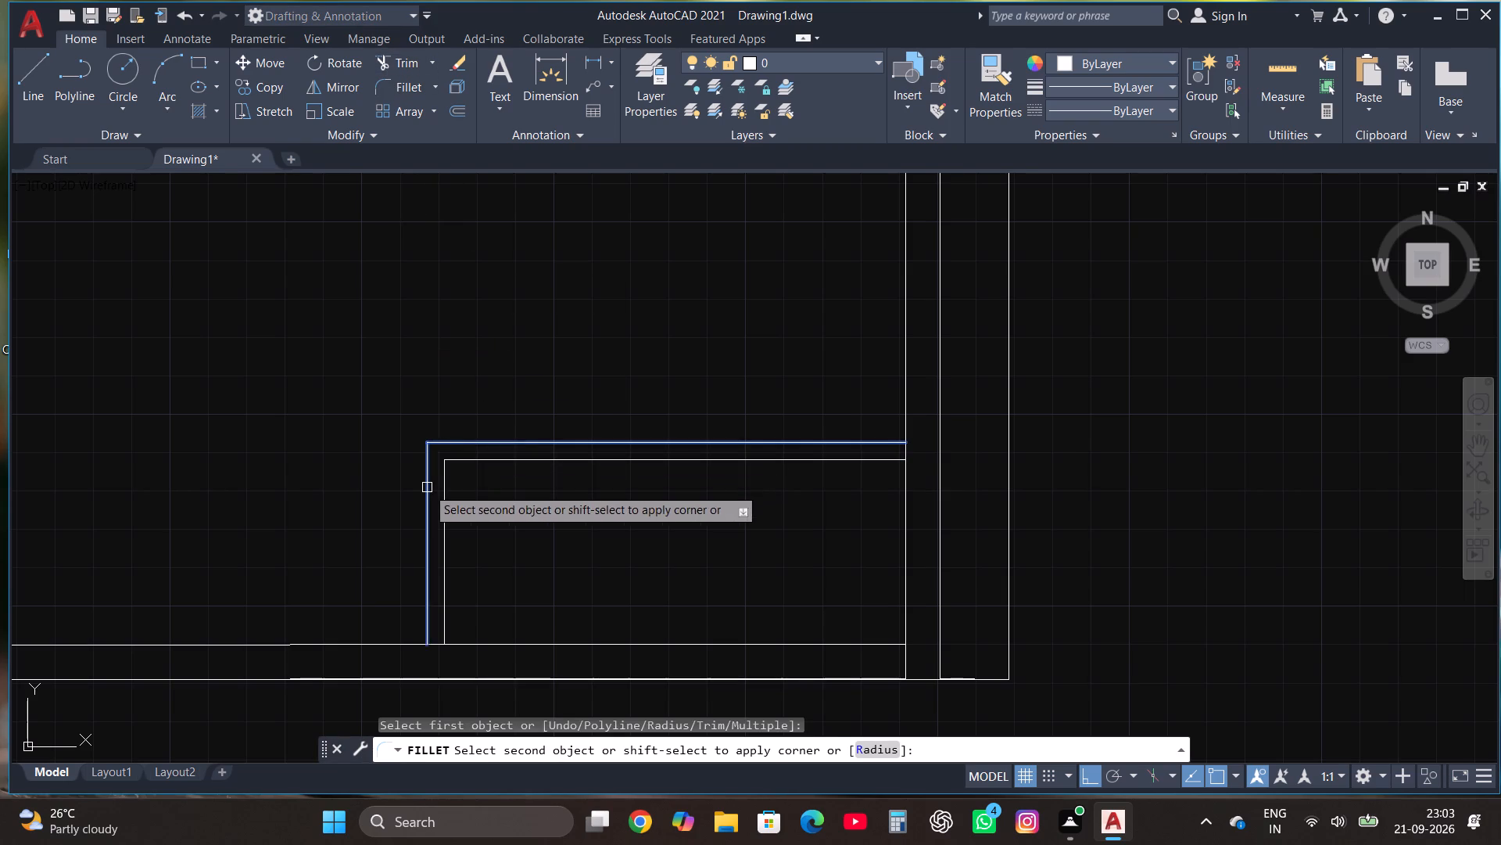
click(427, 487)
key(Escape)
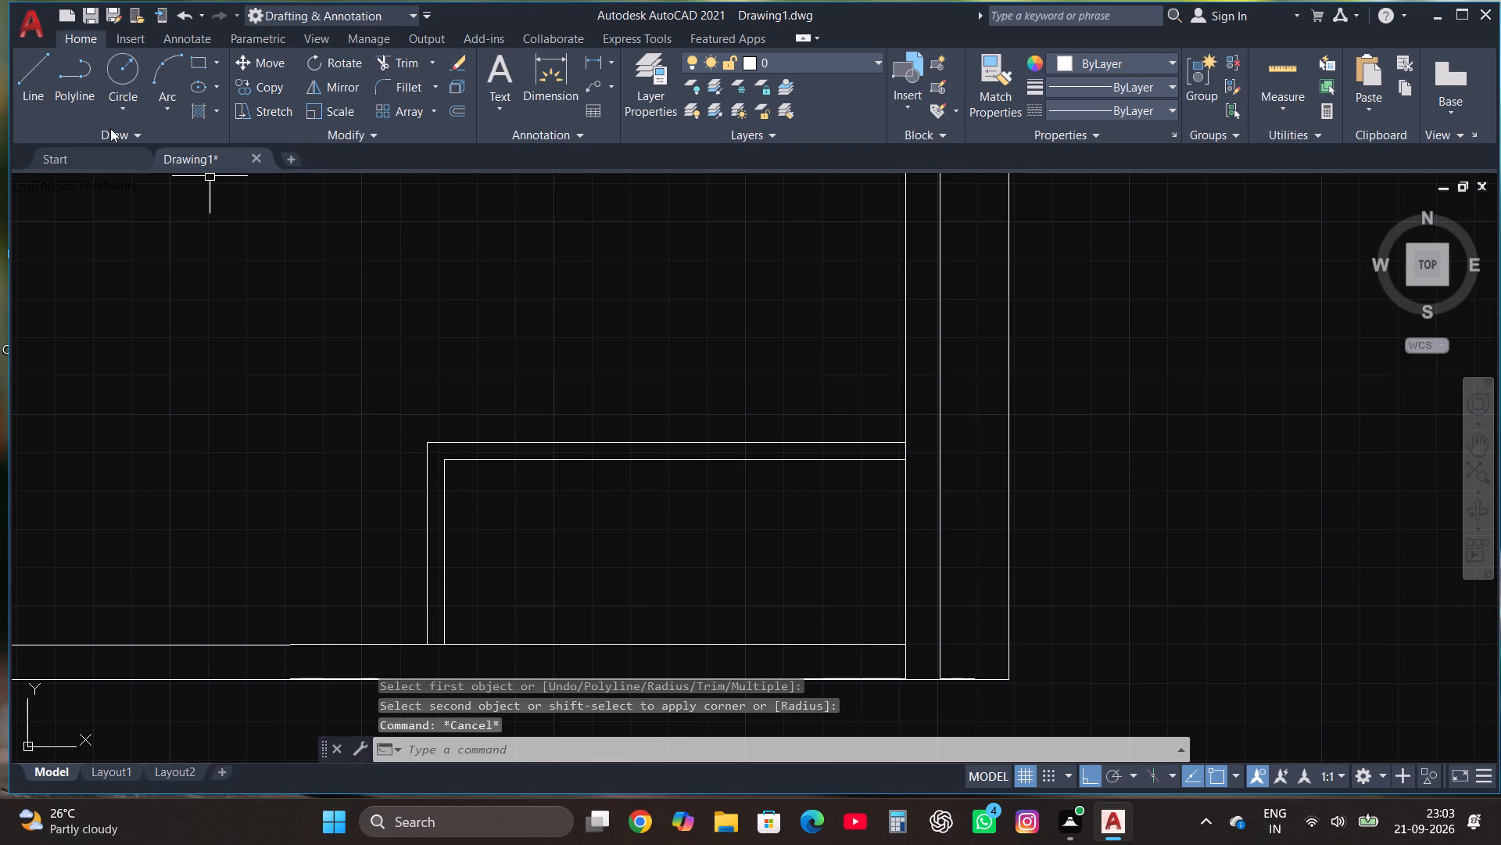
Draw a room outline above the small bottom-right room: 14'2" up the inner wall face, 10' left, and 14'2" back down.
click(30, 83)
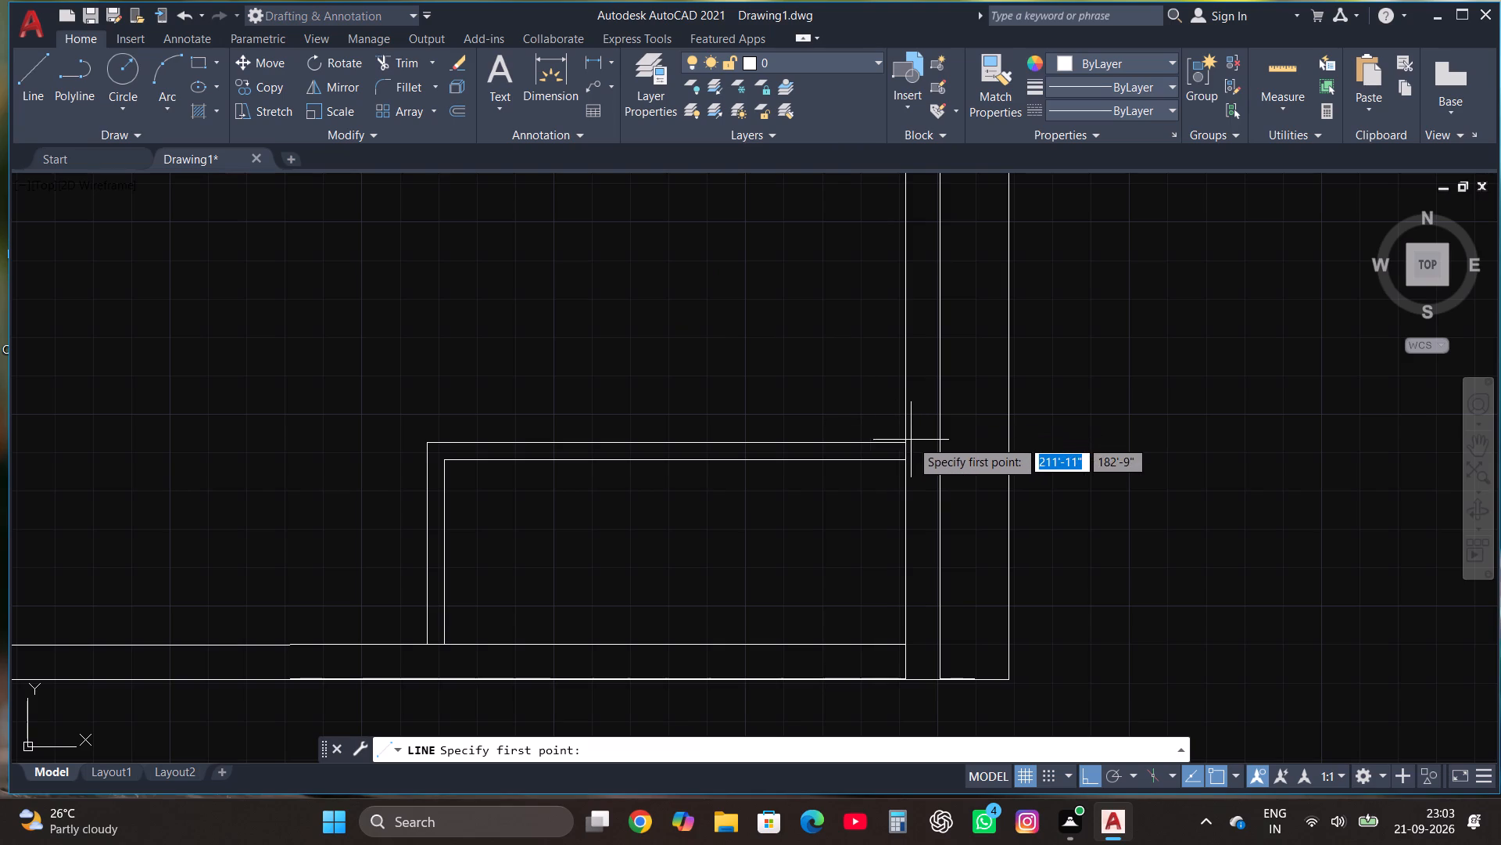
click(905, 444)
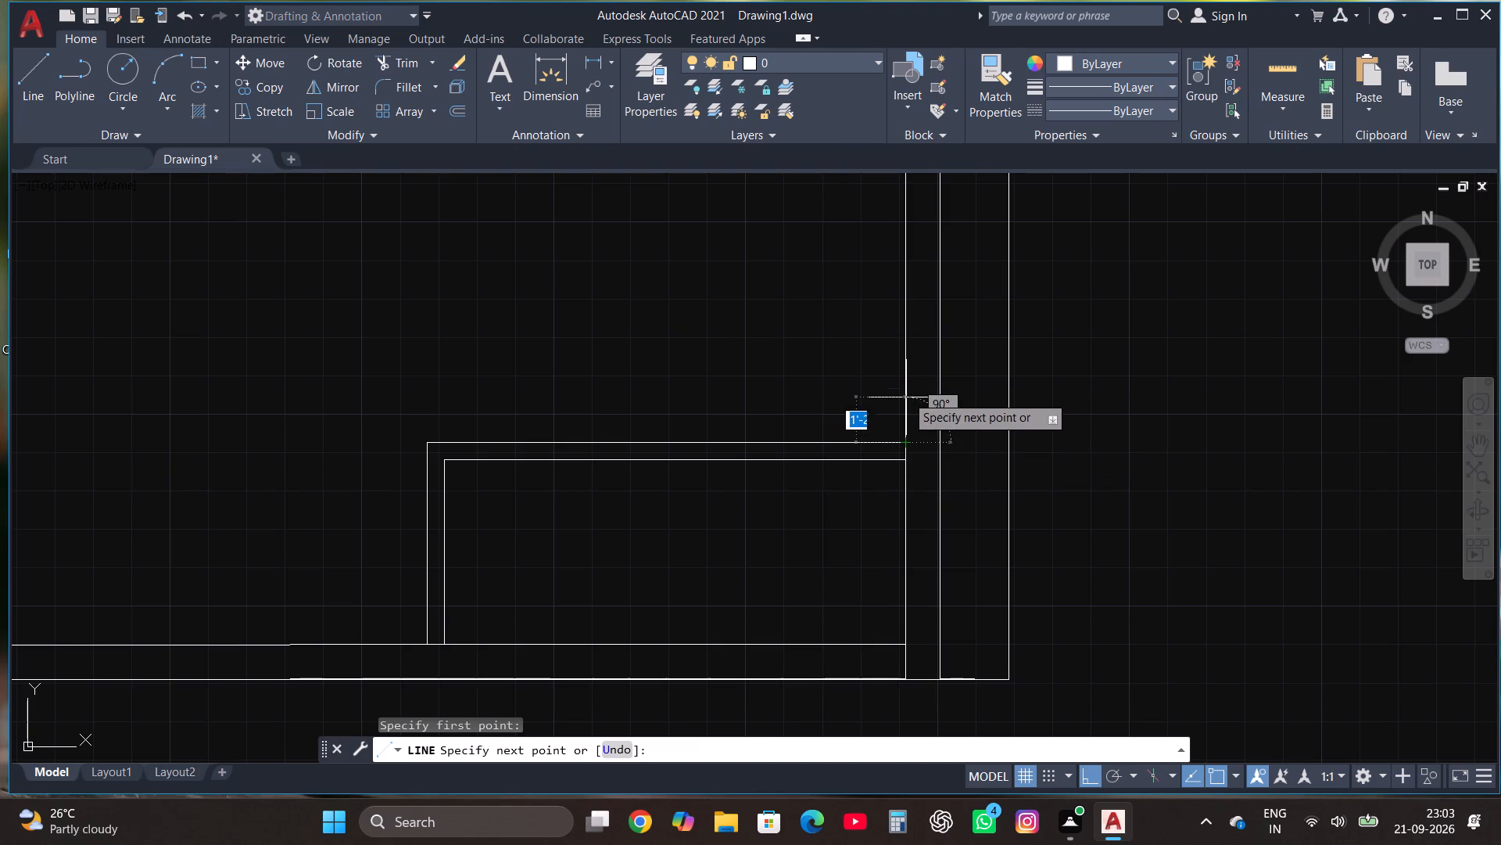
scroll(905, 448, down, 2)
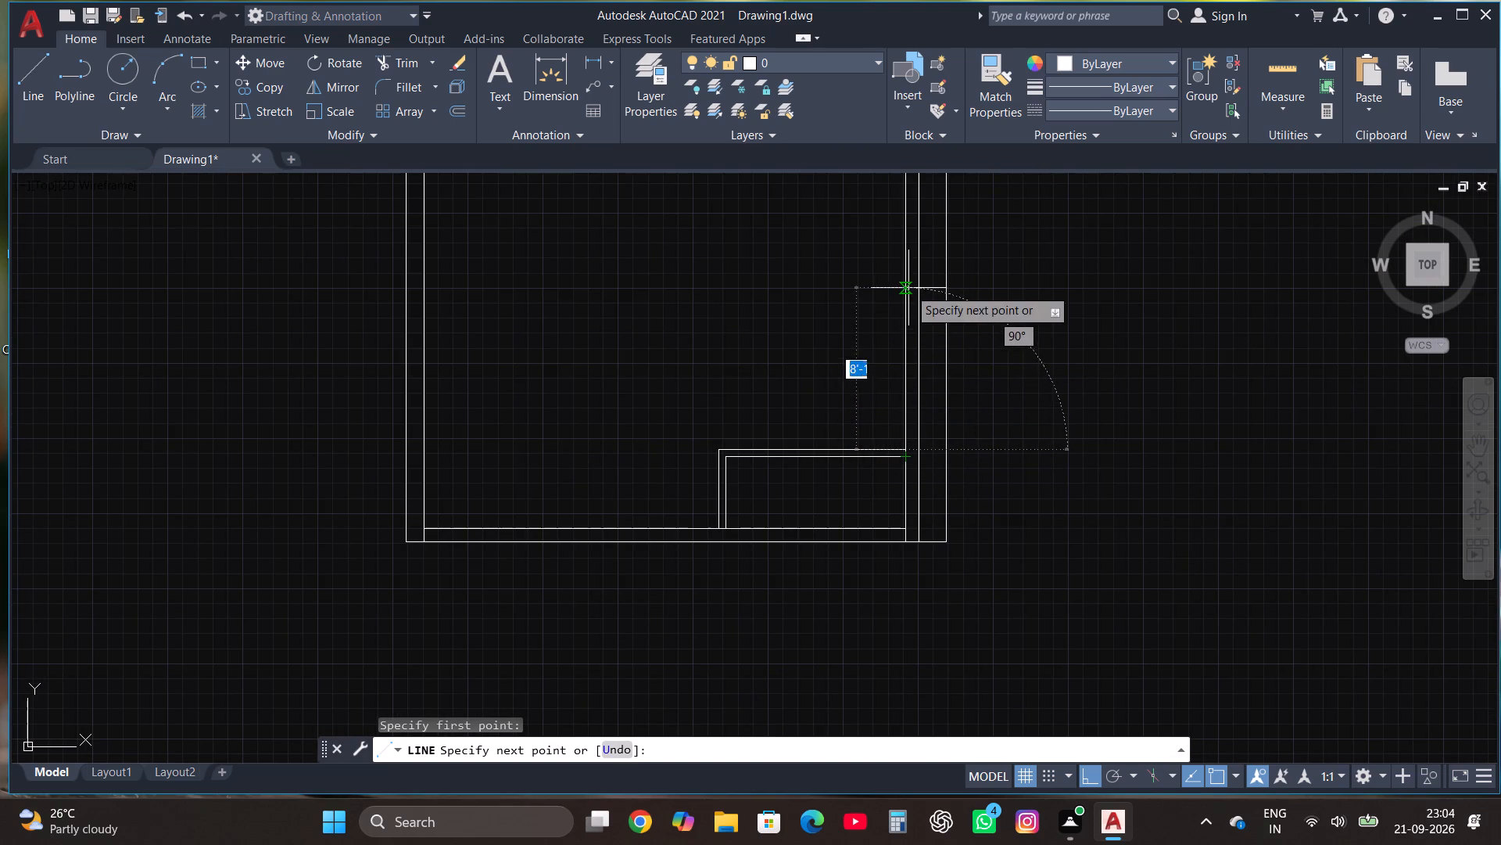
scroll(908, 288, up, 3)
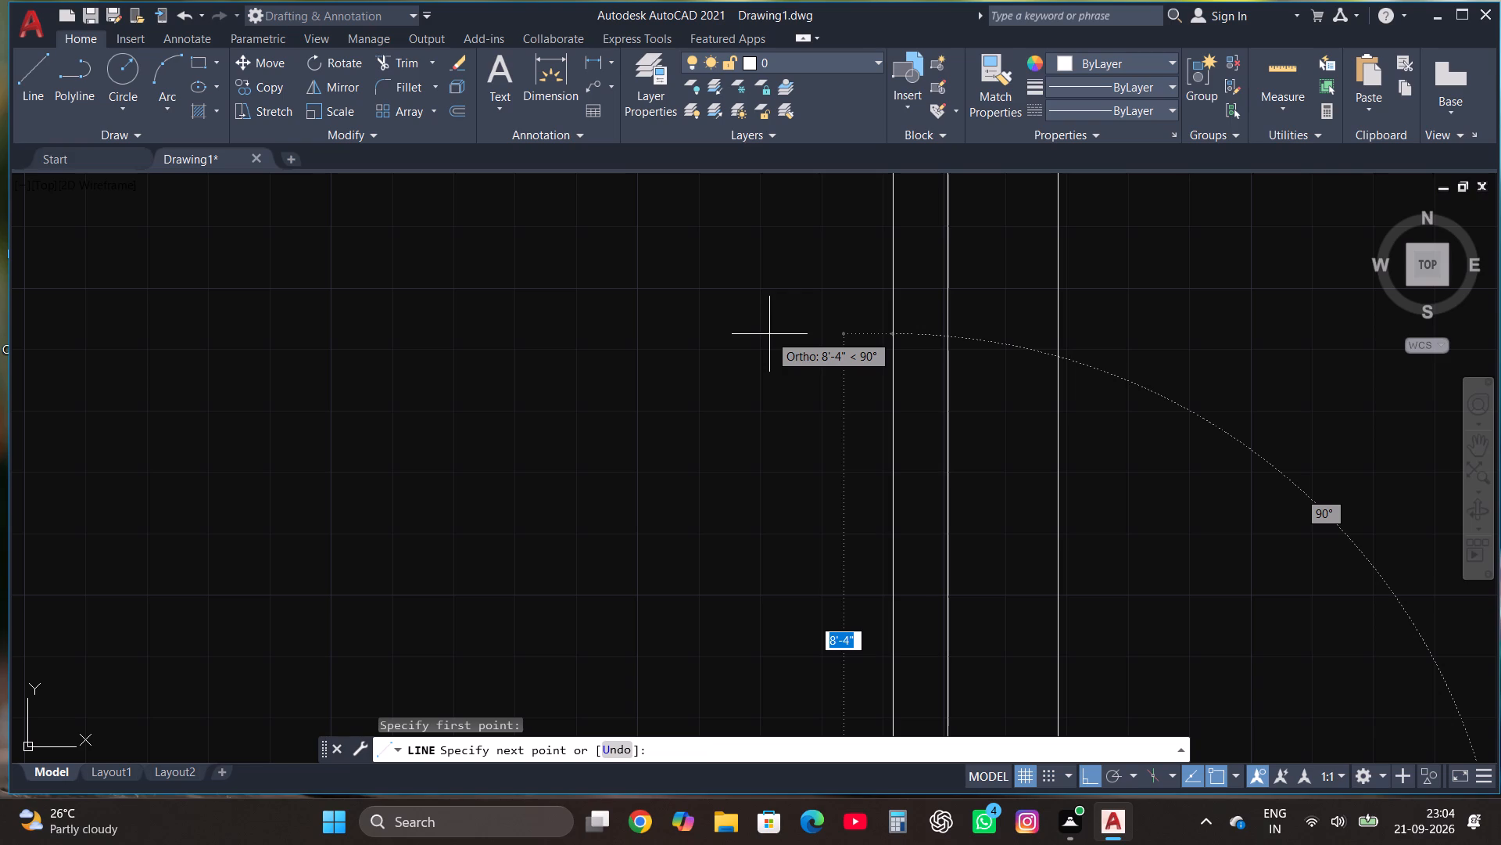
text(14'2")
key(Return)
scroll(769, 334, down, 3)
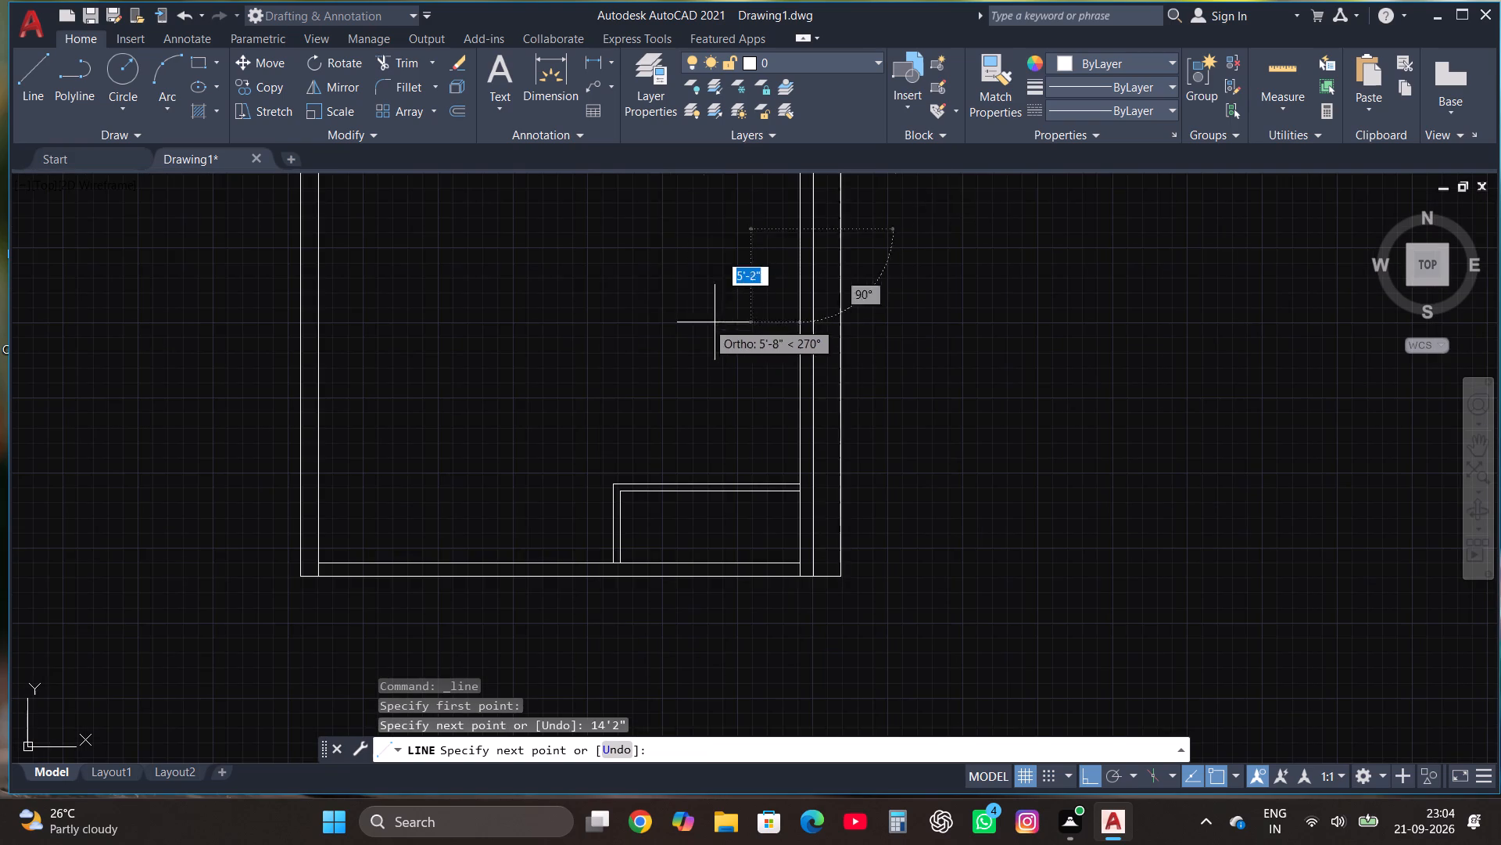
text(10')
key(Return)
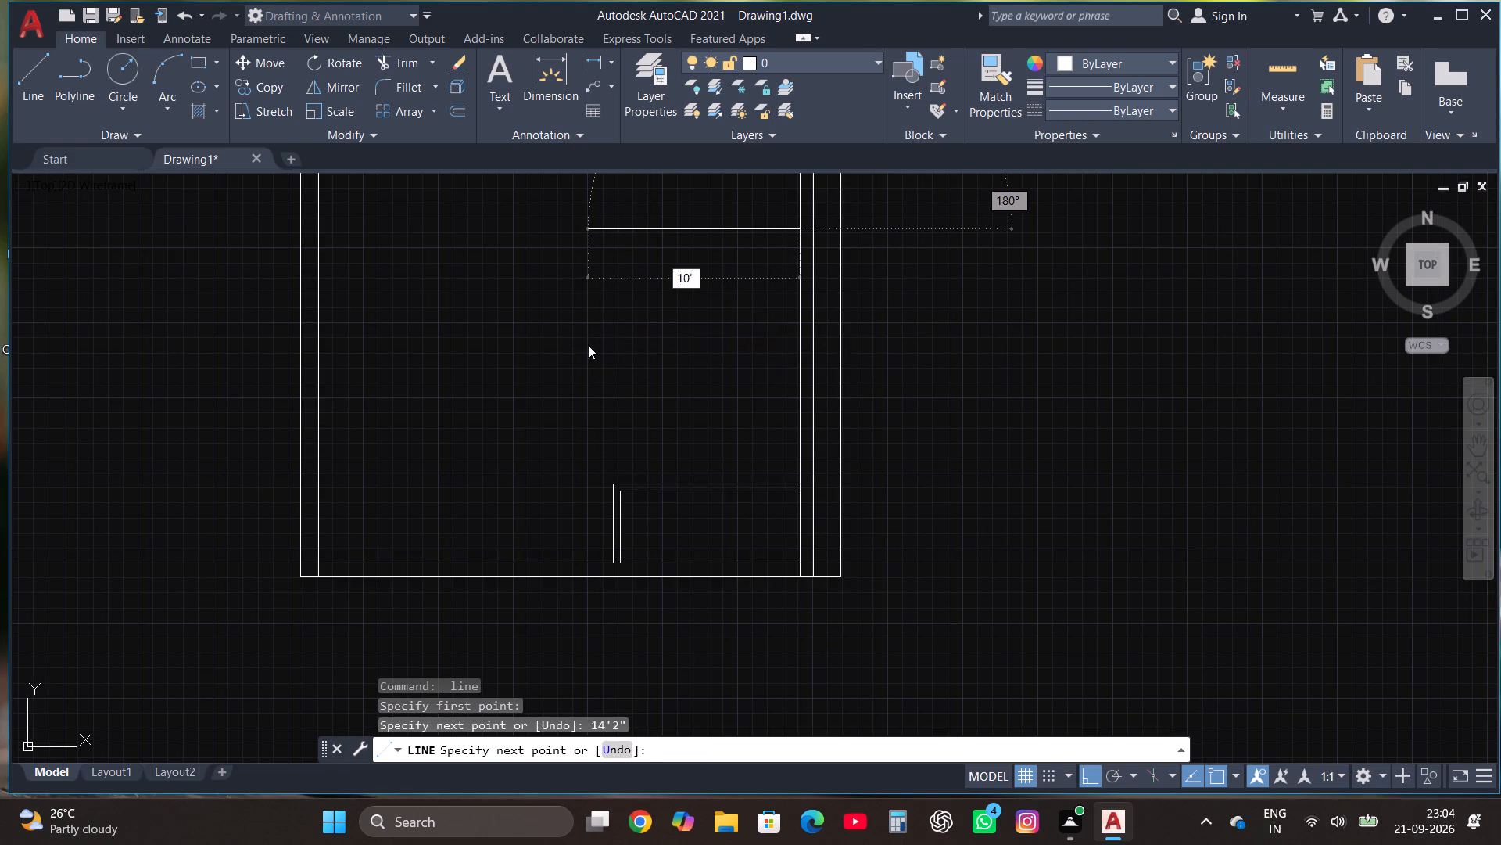
scroll(600, 372, up, 1)
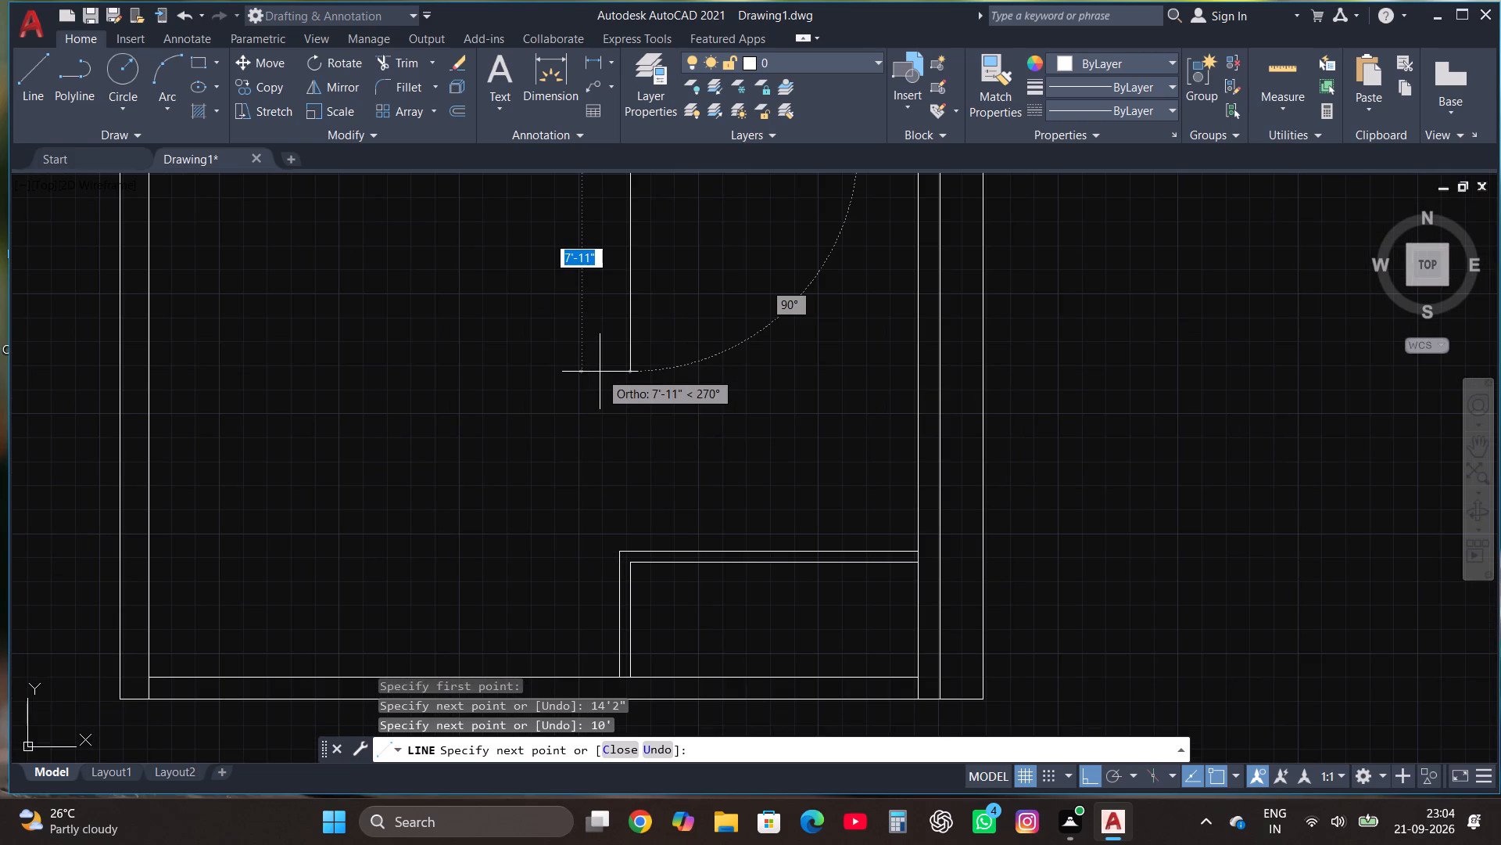
text(14'2")
key(Return)
key(Escape)
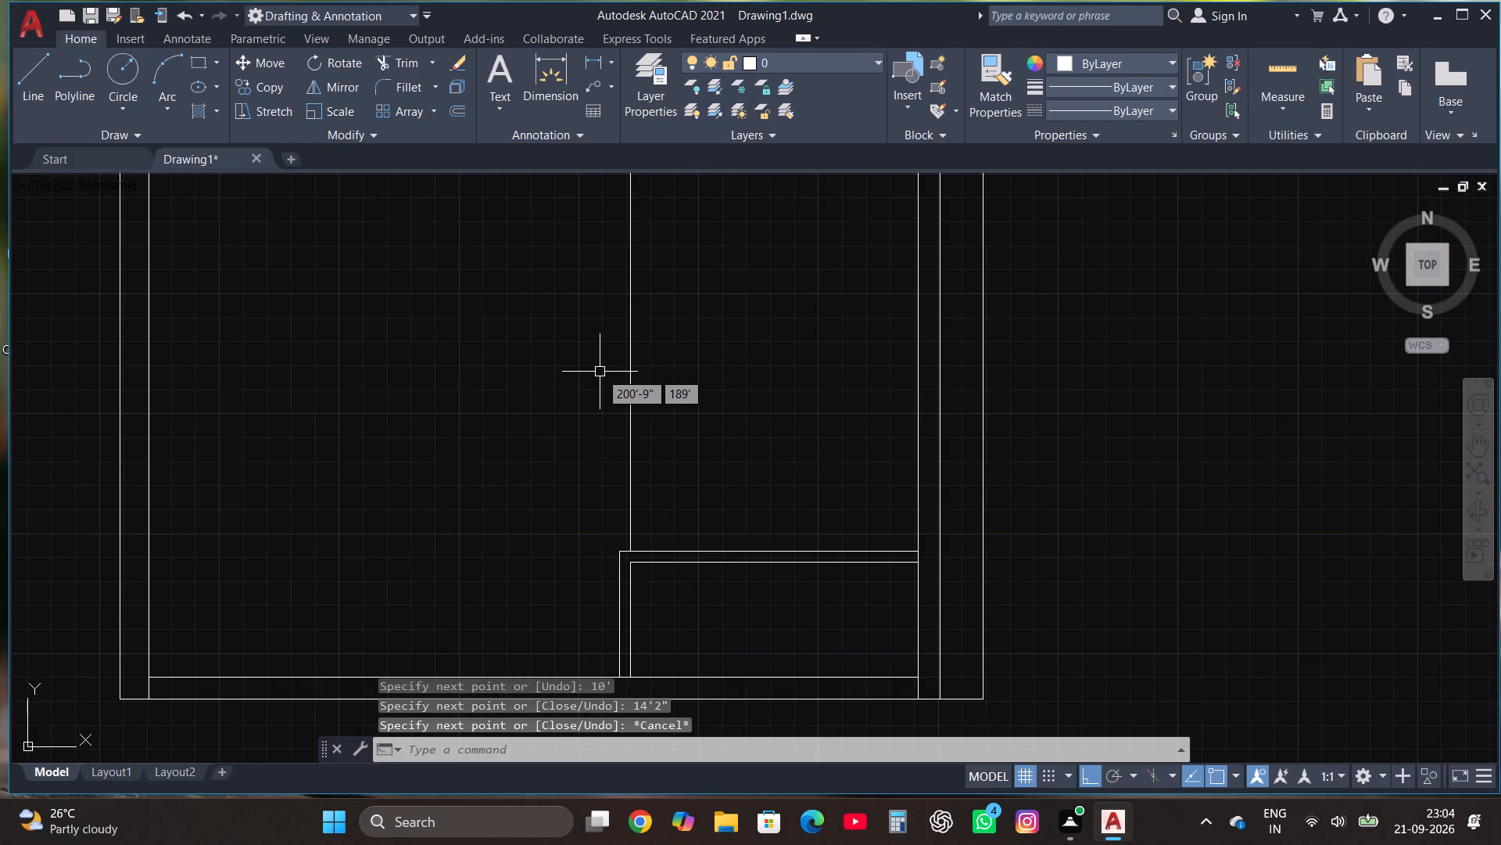
Offset the 14'2" room's 10' top line and its left line outward by 4.5" each.
scroll(637, 408, down, 2)
drag(663, 345, 651, 325)
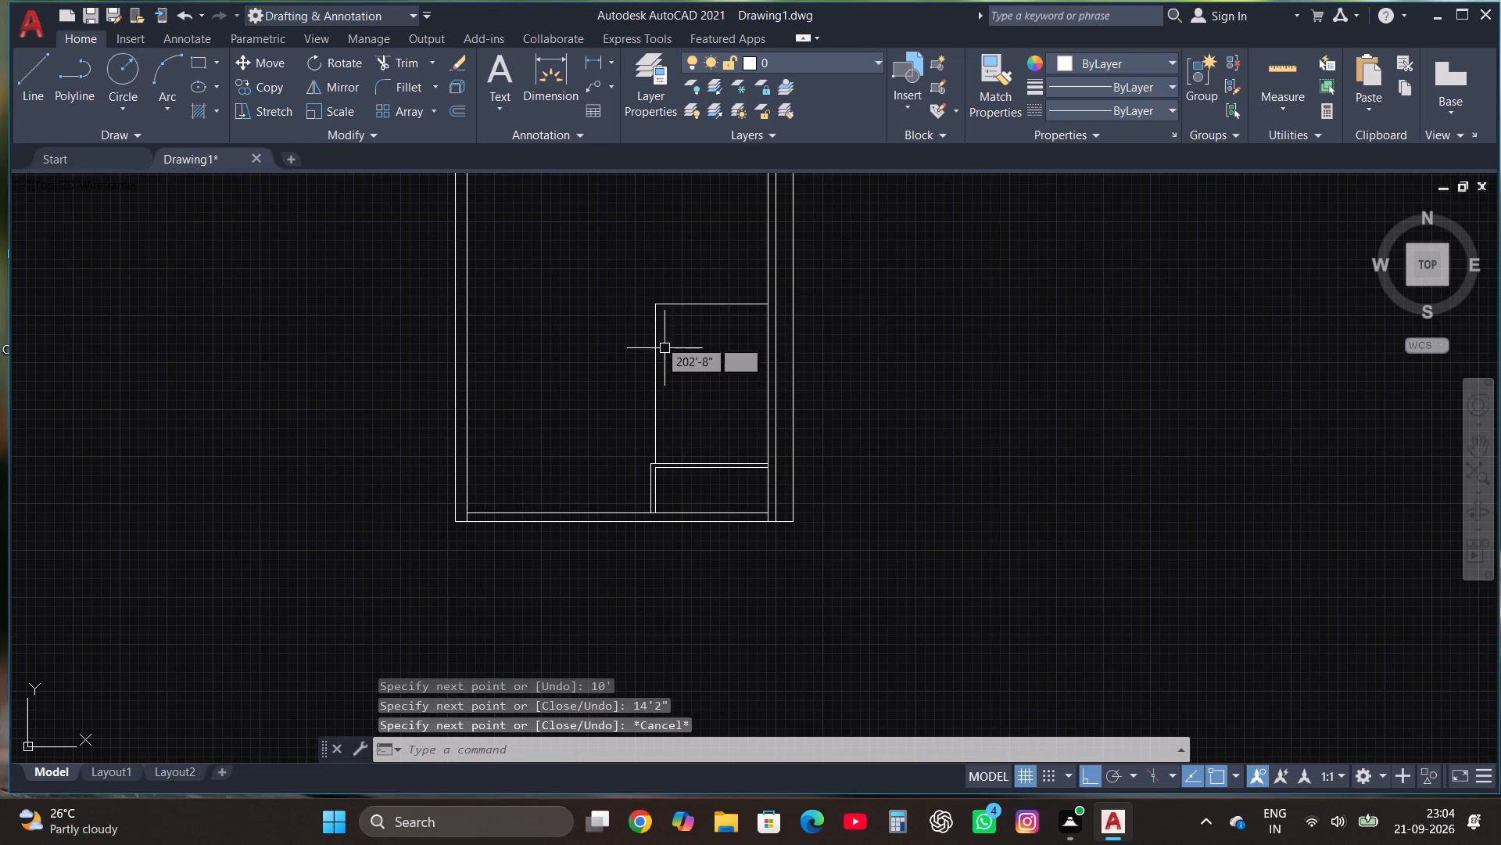
click(637, 288)
scroll(650, 330, up, 1)
click(455, 103)
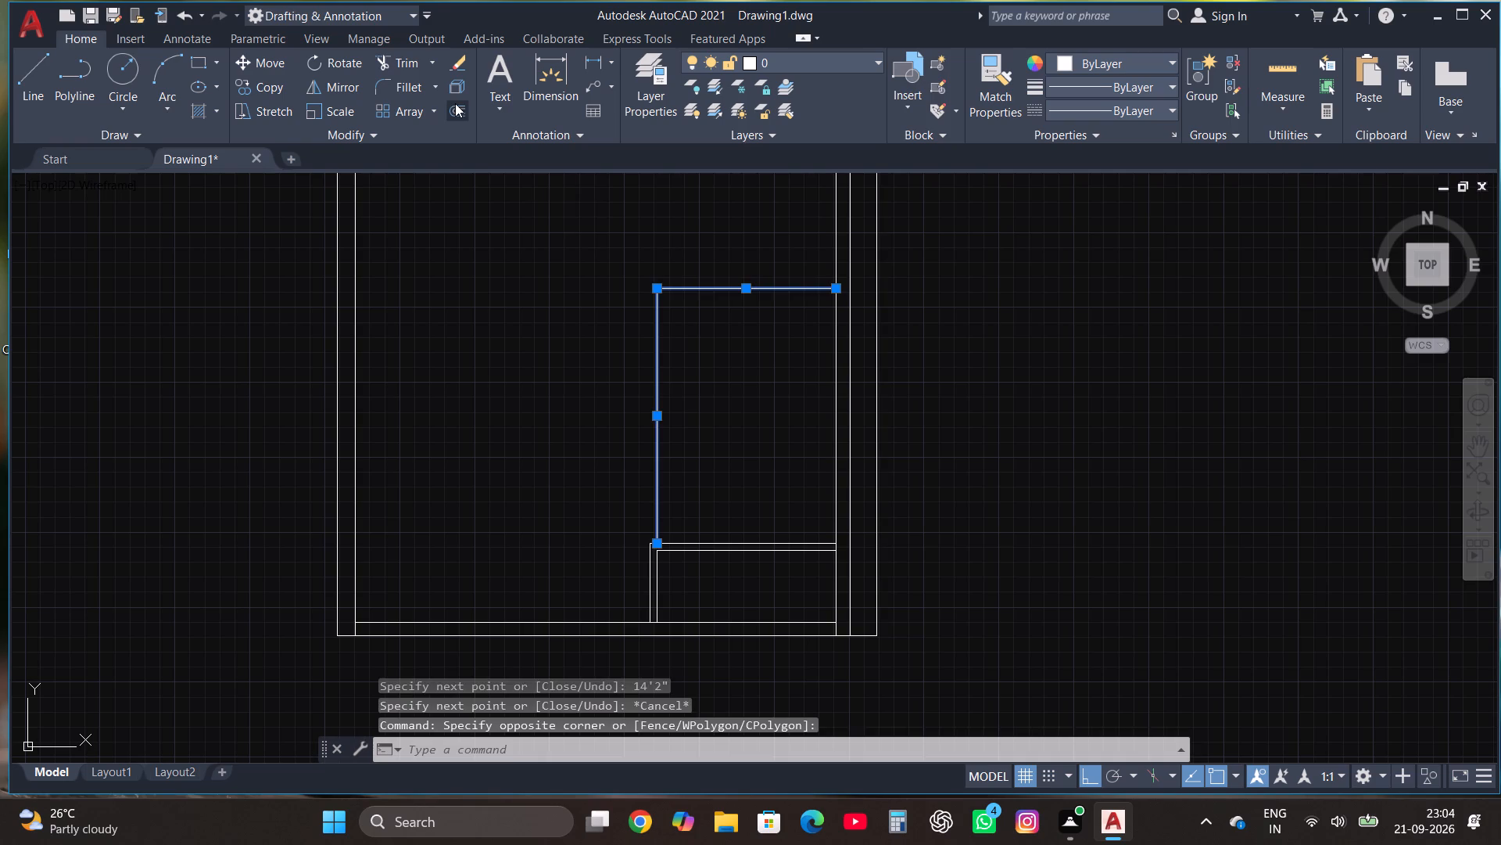
click(760, 288)
click(759, 275)
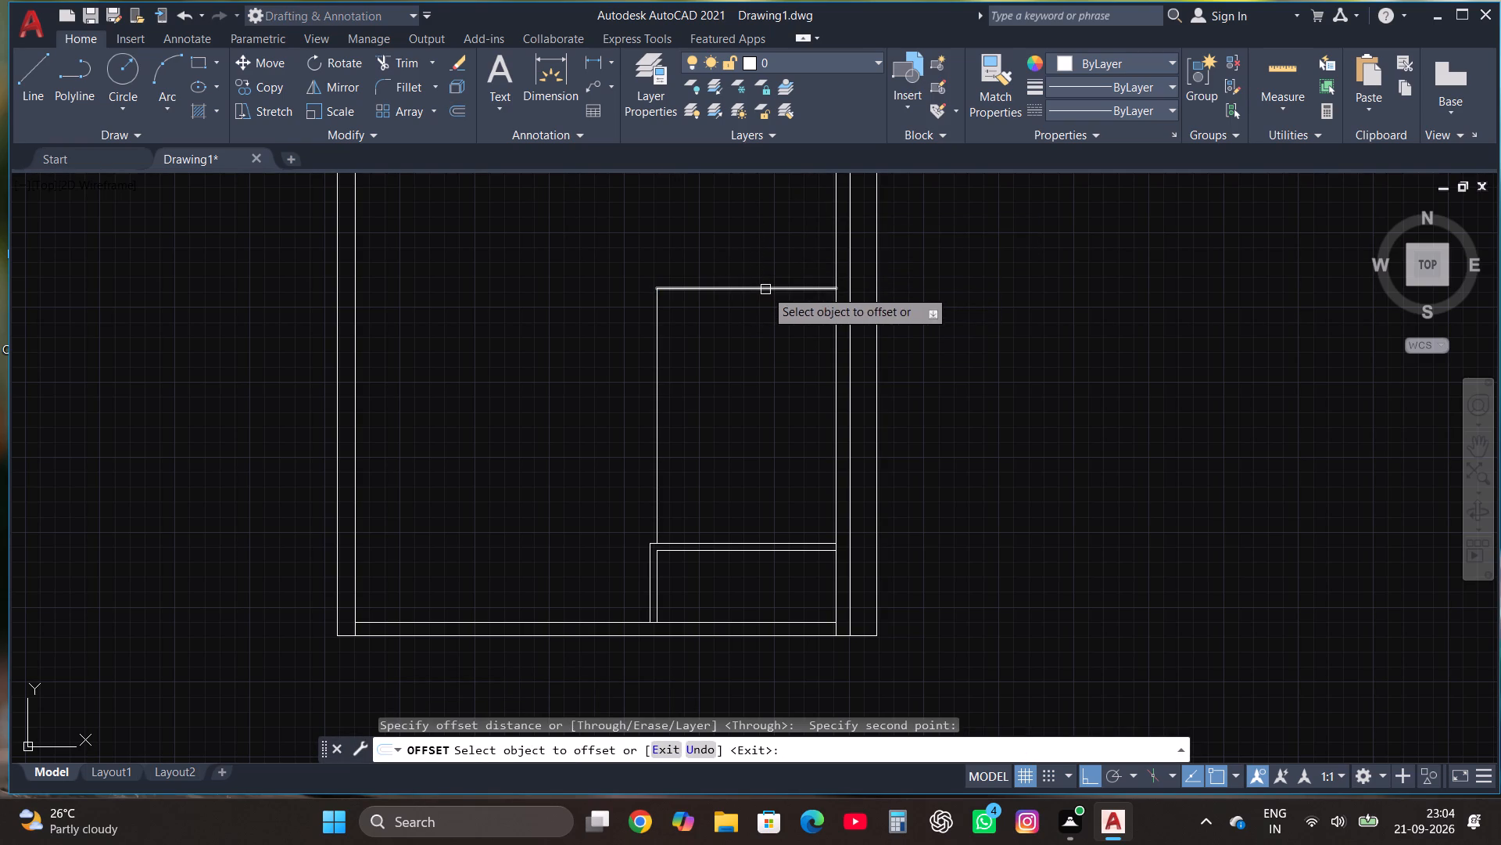
click(765, 289)
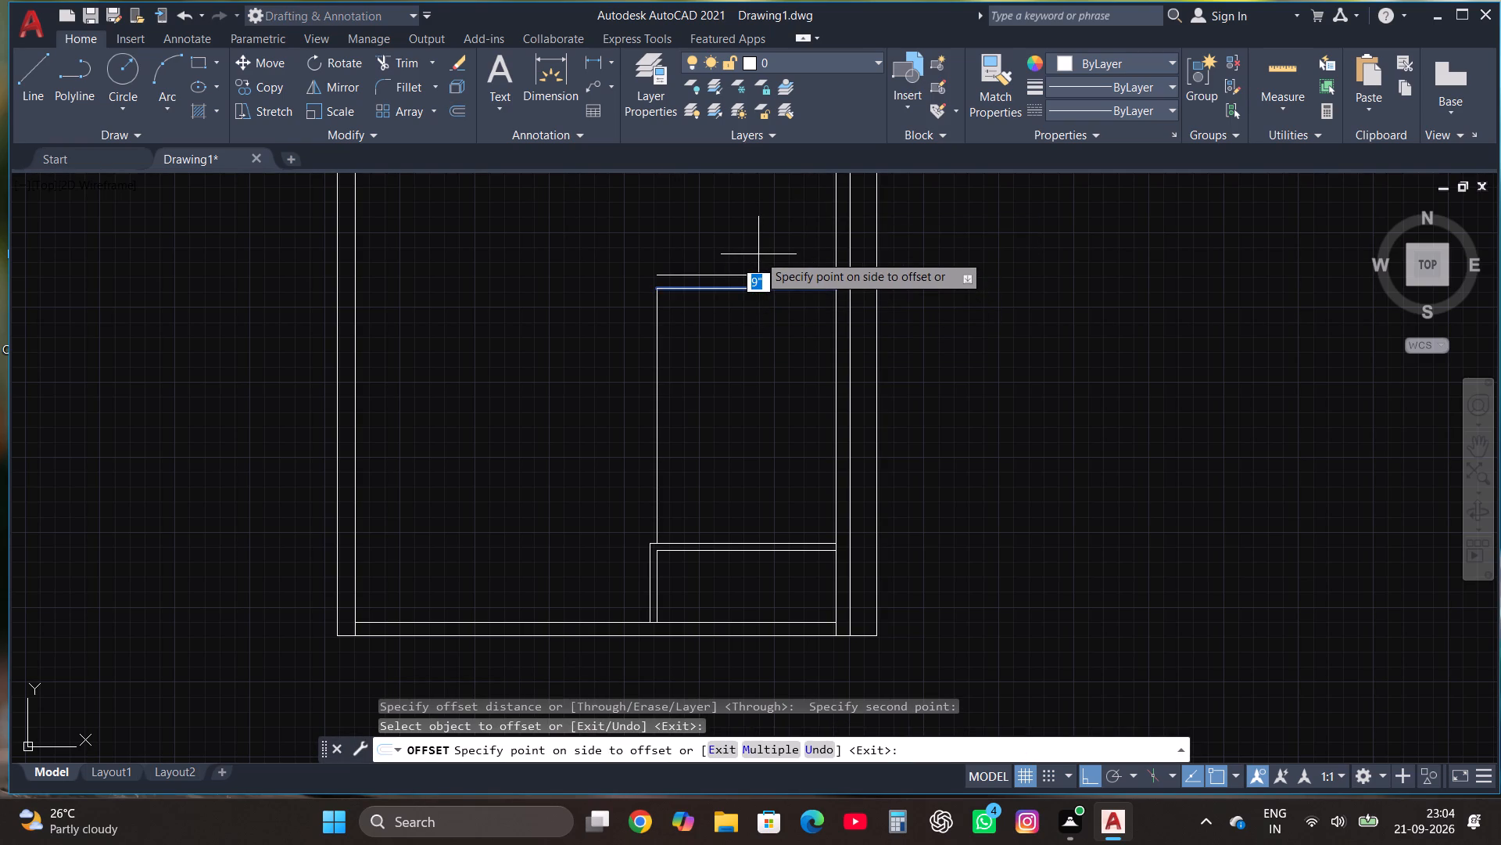
text(4.5")
key(Return)
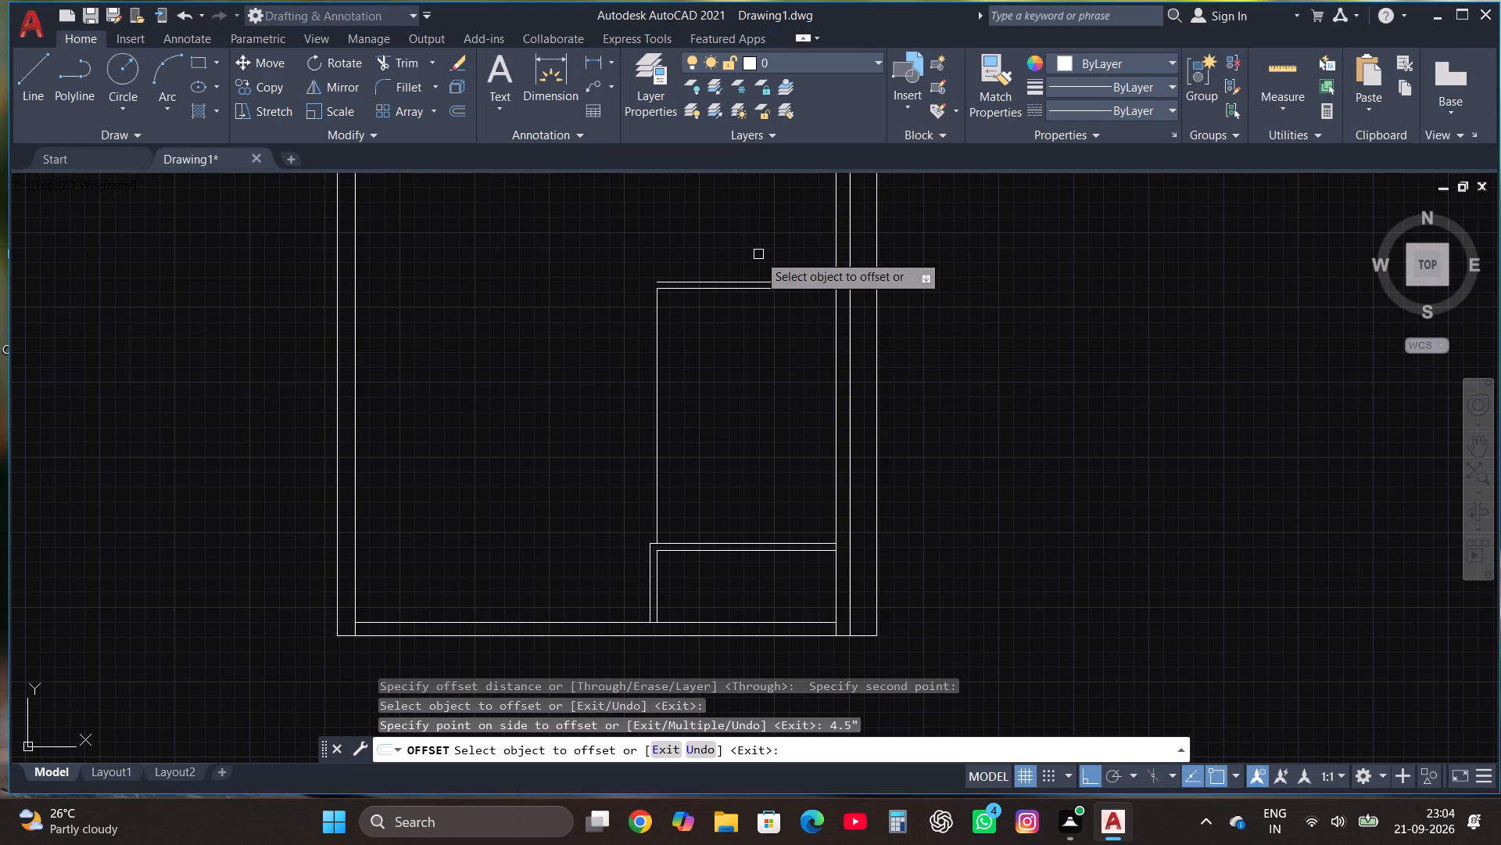
click(654, 362)
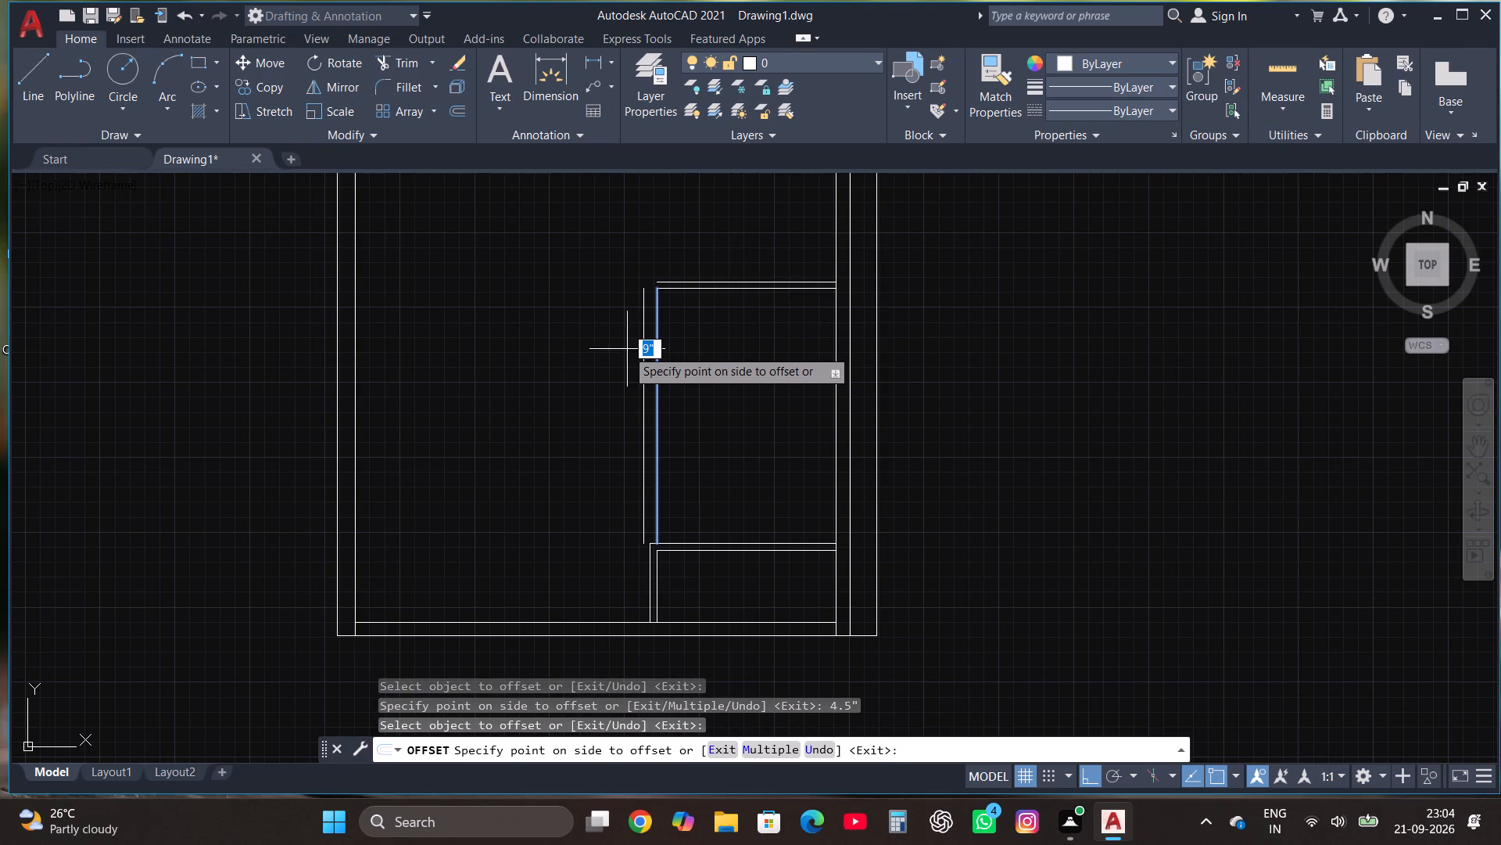
text(4.5")
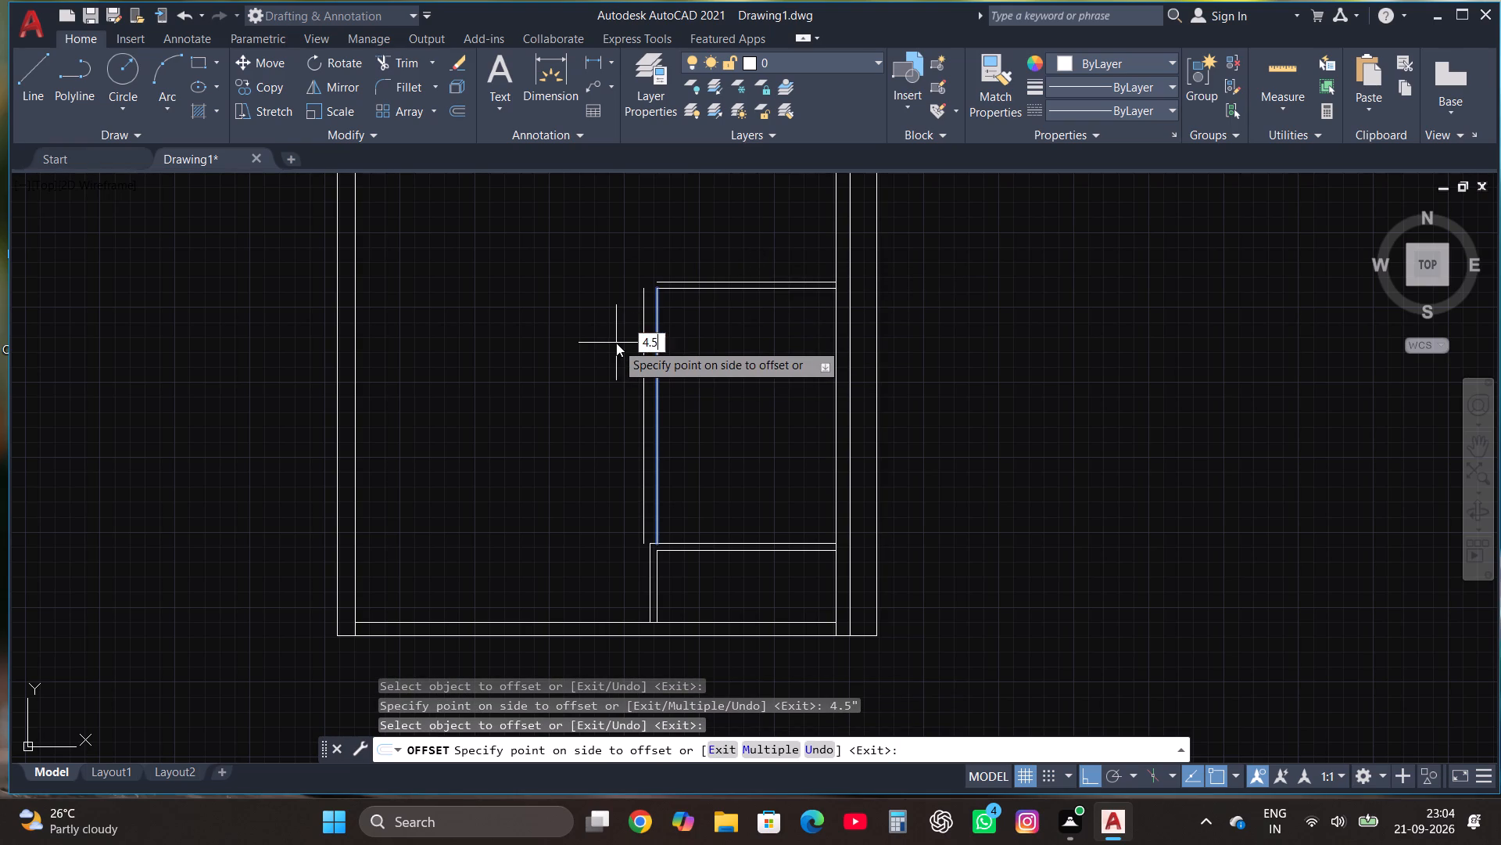
key(Return)
key(Escape)
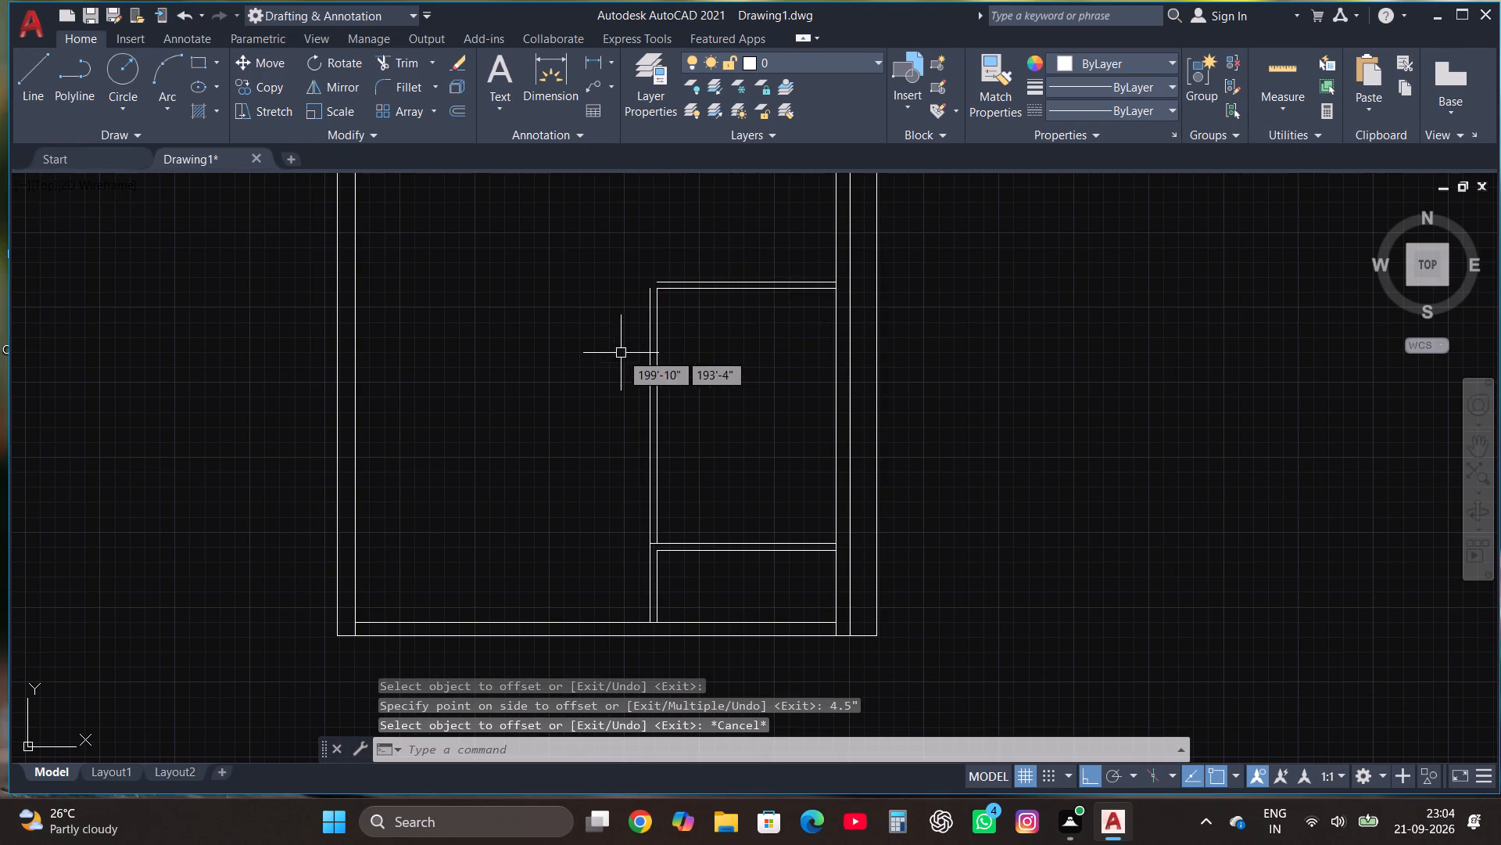
Fillet the two new offset lines into a square corner at the 14'2" room's top-left.
click(407, 86)
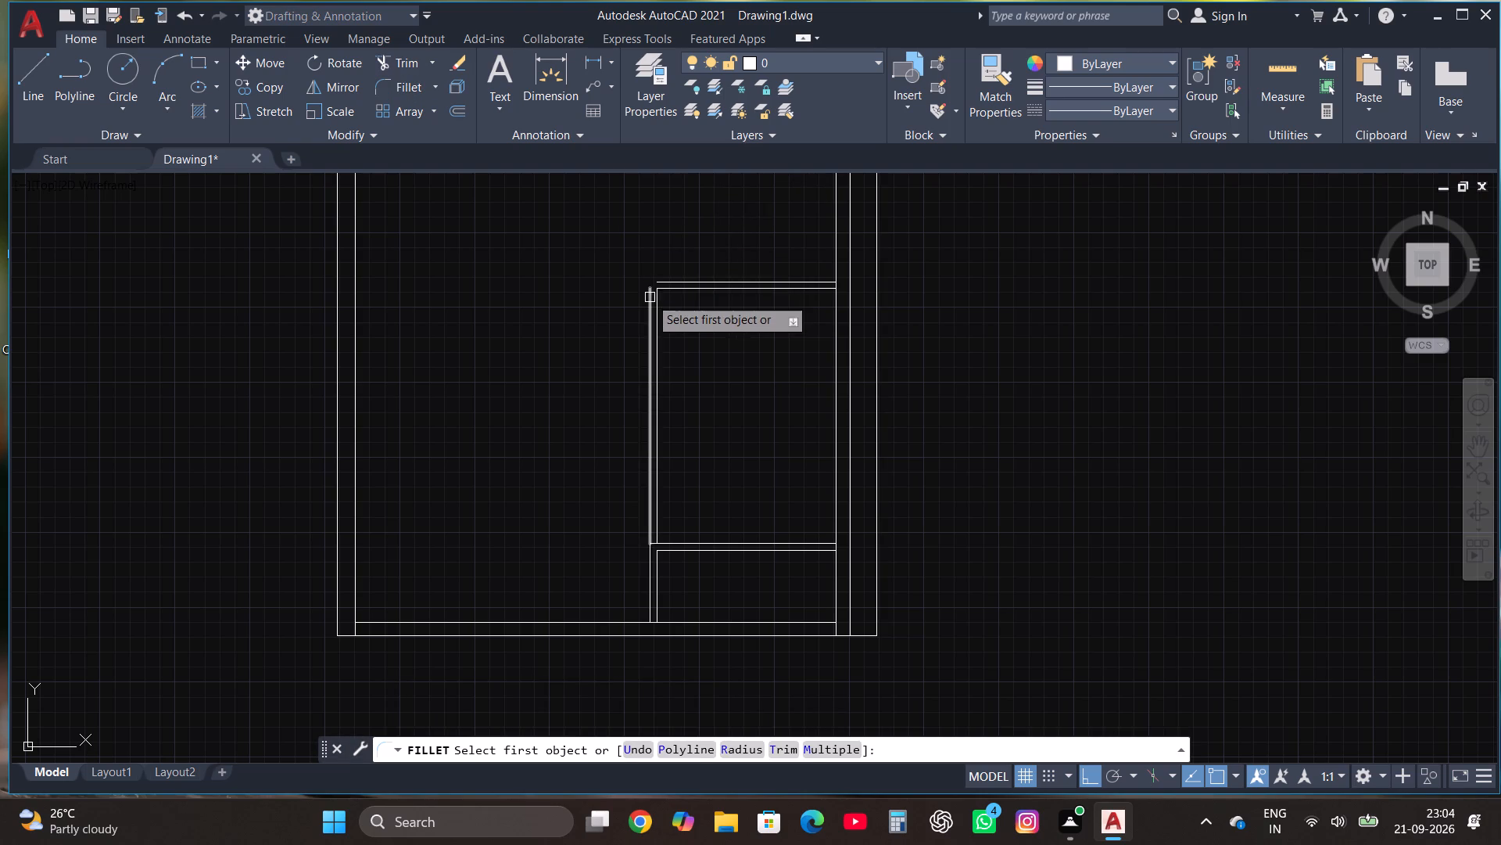
click(650, 297)
click(665, 281)
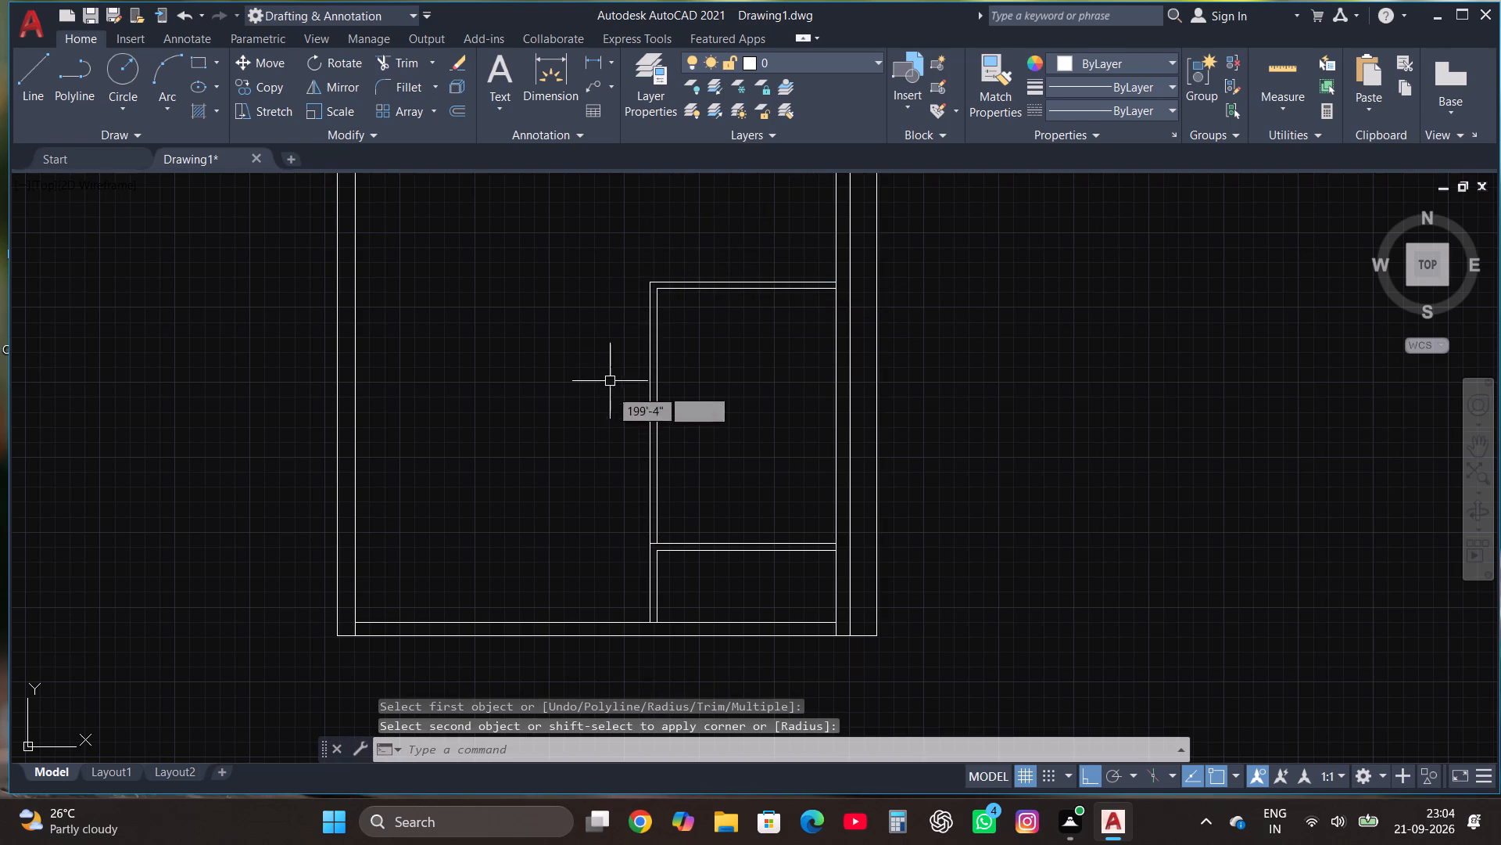
Draw another room outline above the 14'2" room: 4'6" up the inner wall face, 10' left, and 4'6" back down.
scroll(628, 450, down, 2)
scroll(737, 315, up, 2)
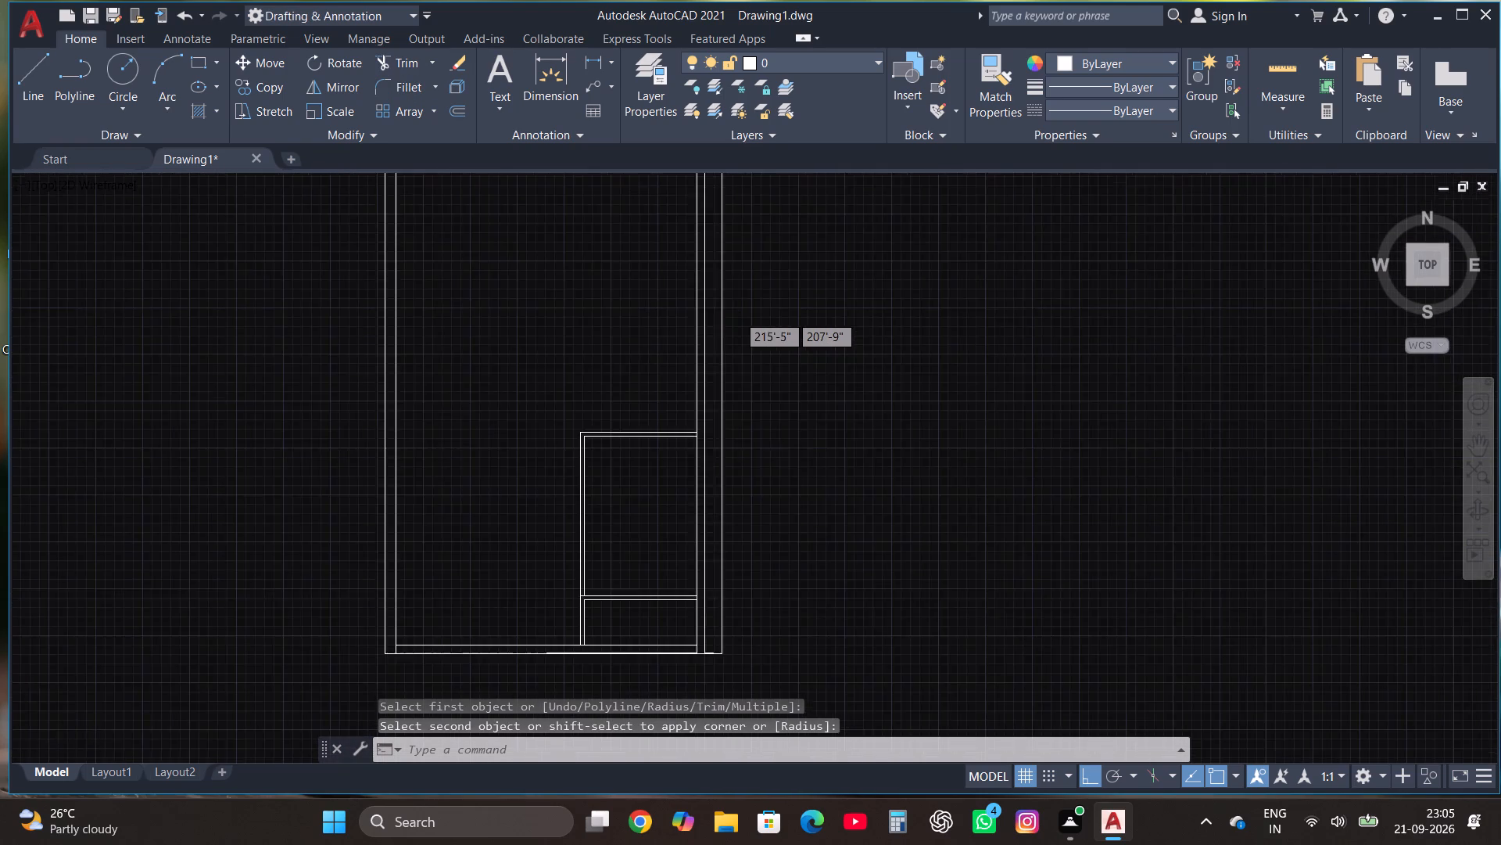
click(23, 76)
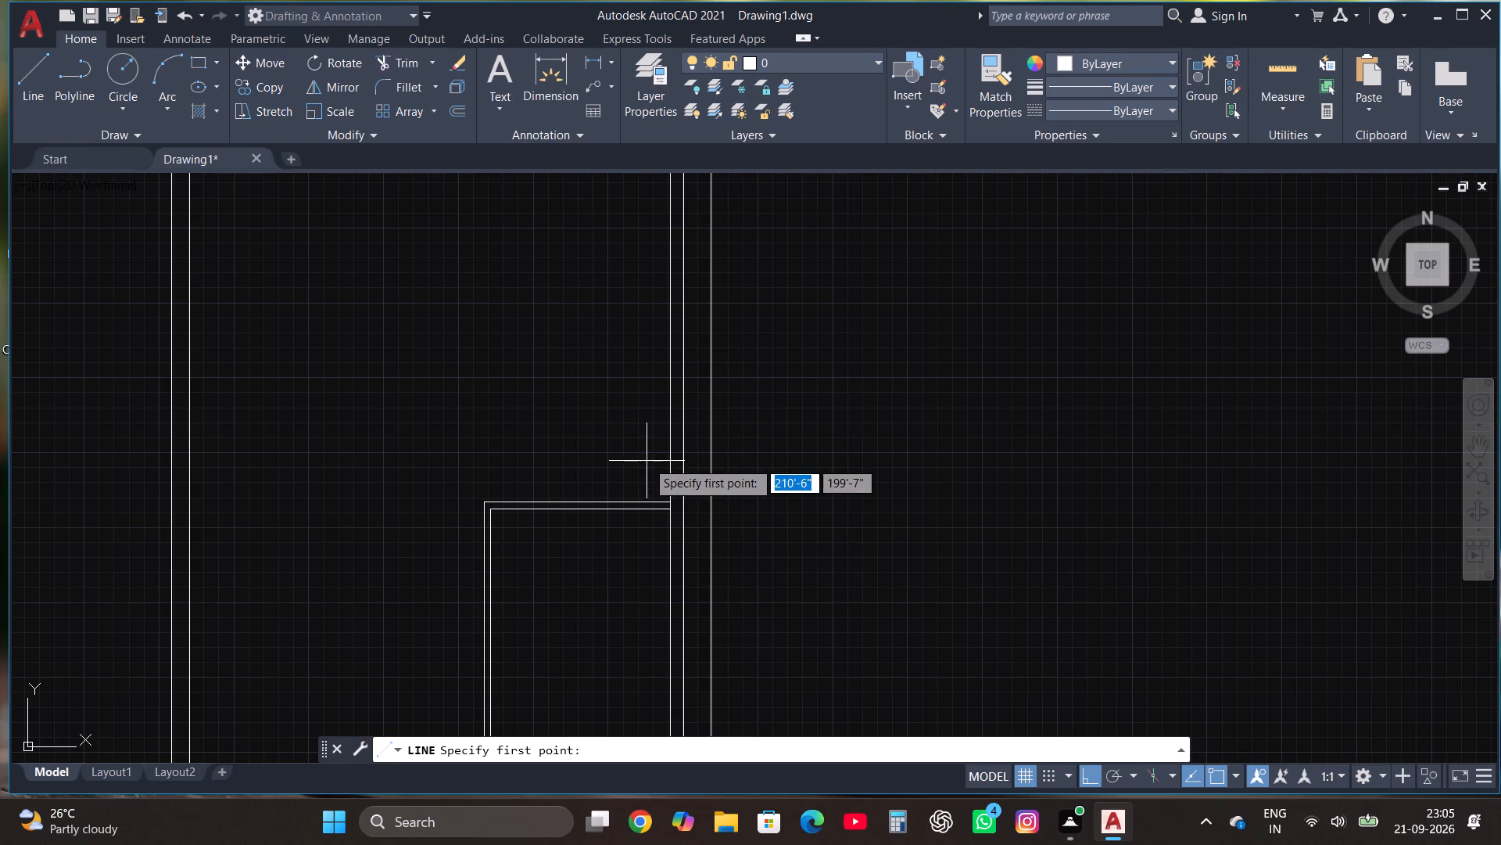
click(669, 500)
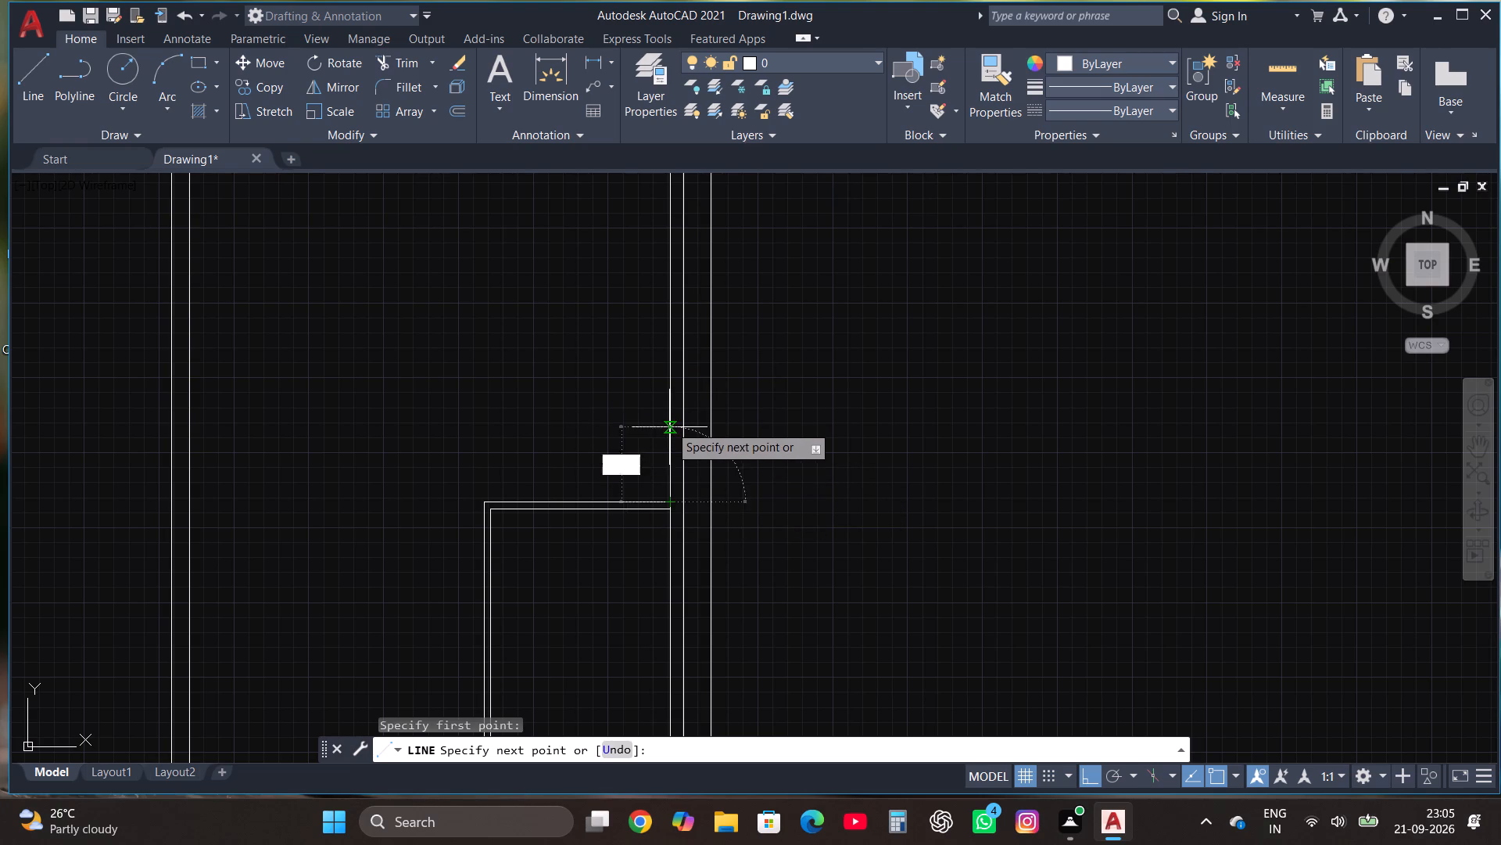
text(4'6")
key(Return)
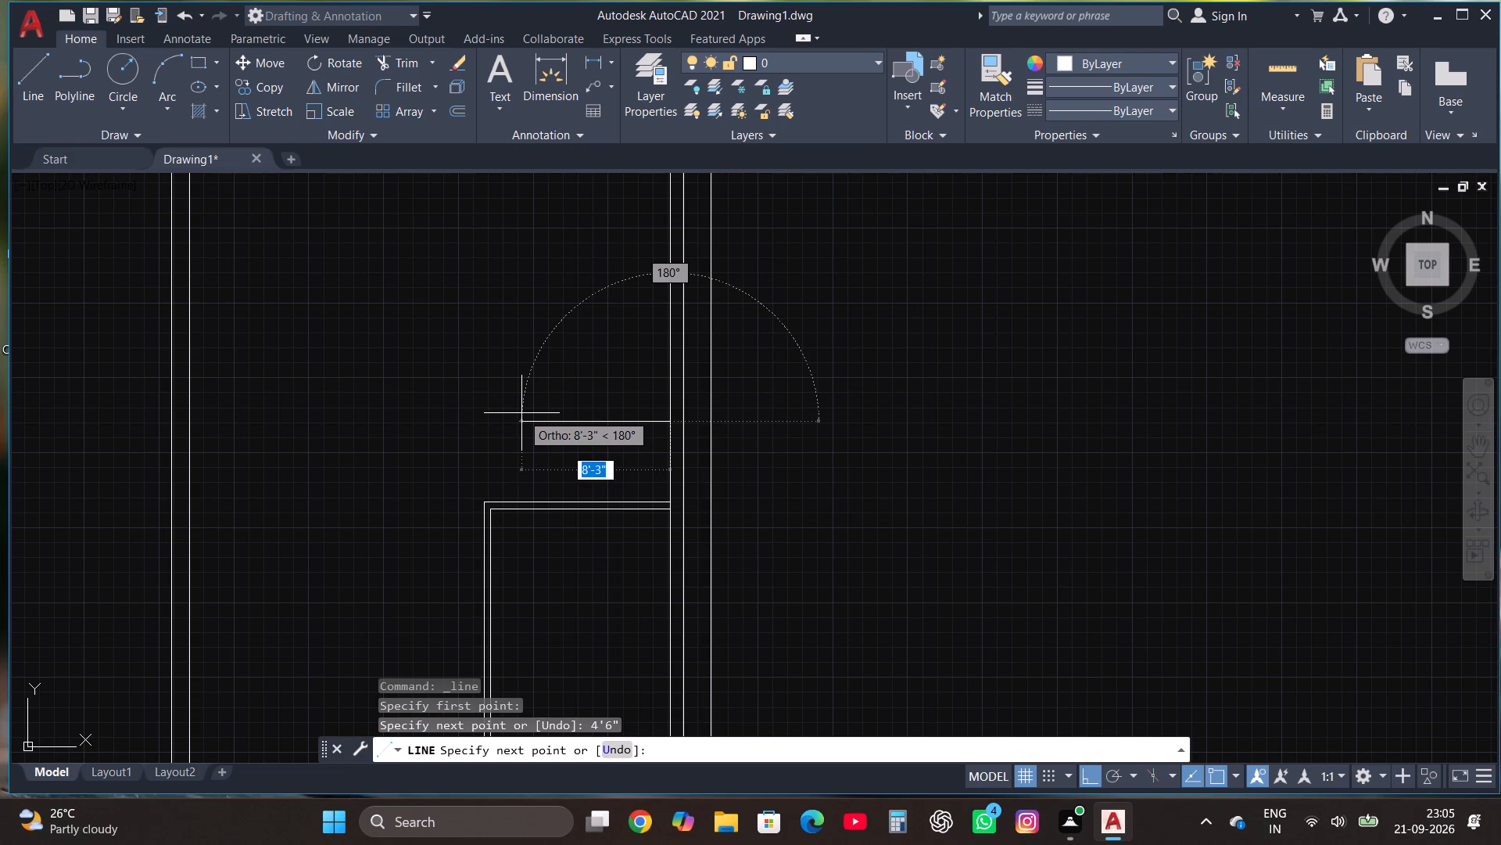
text(10')
key(Return)
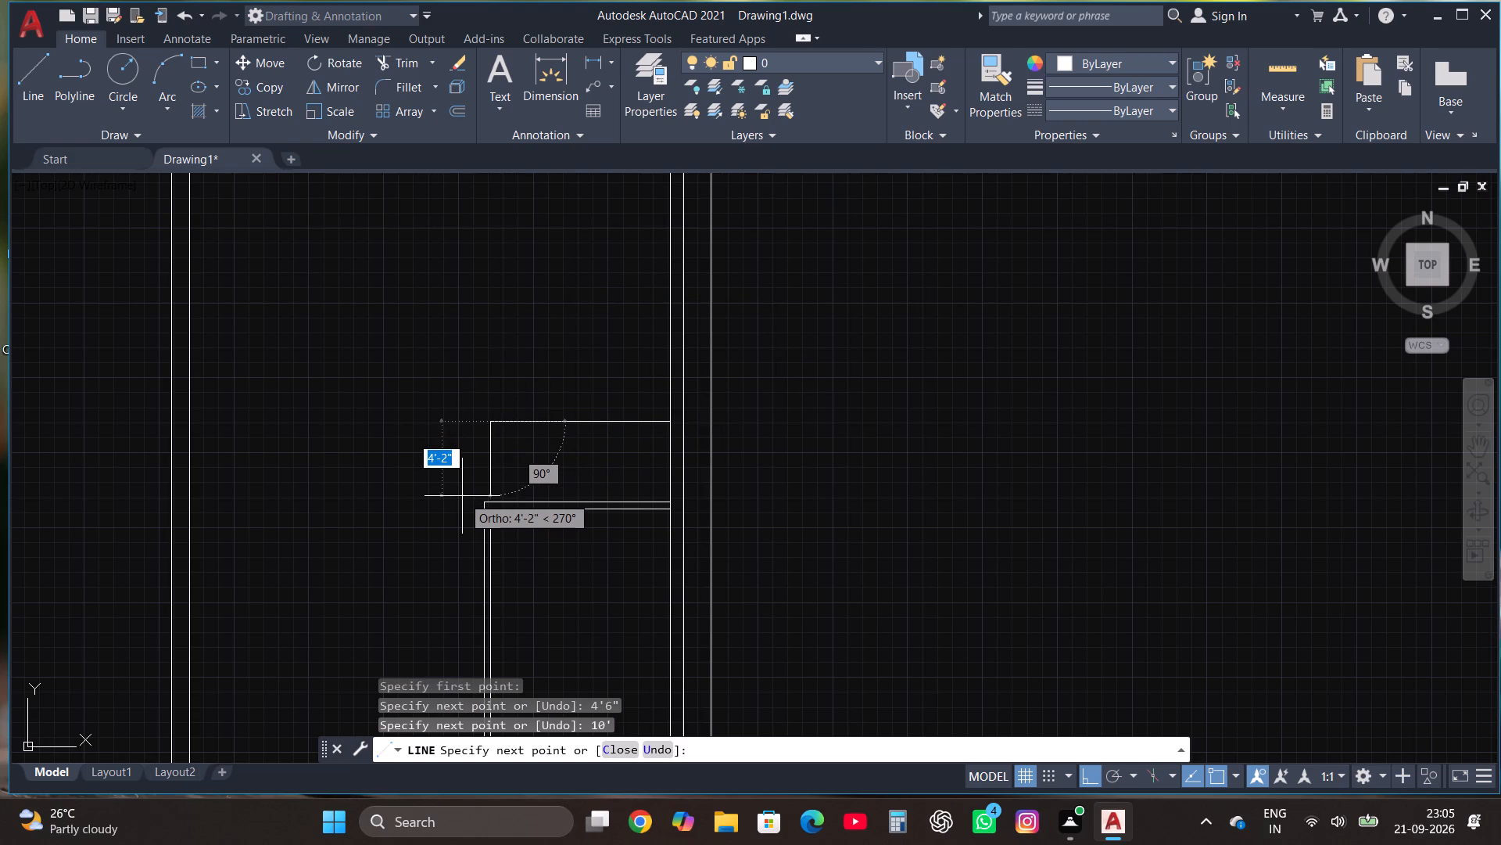
text(4'6")
key(Return)
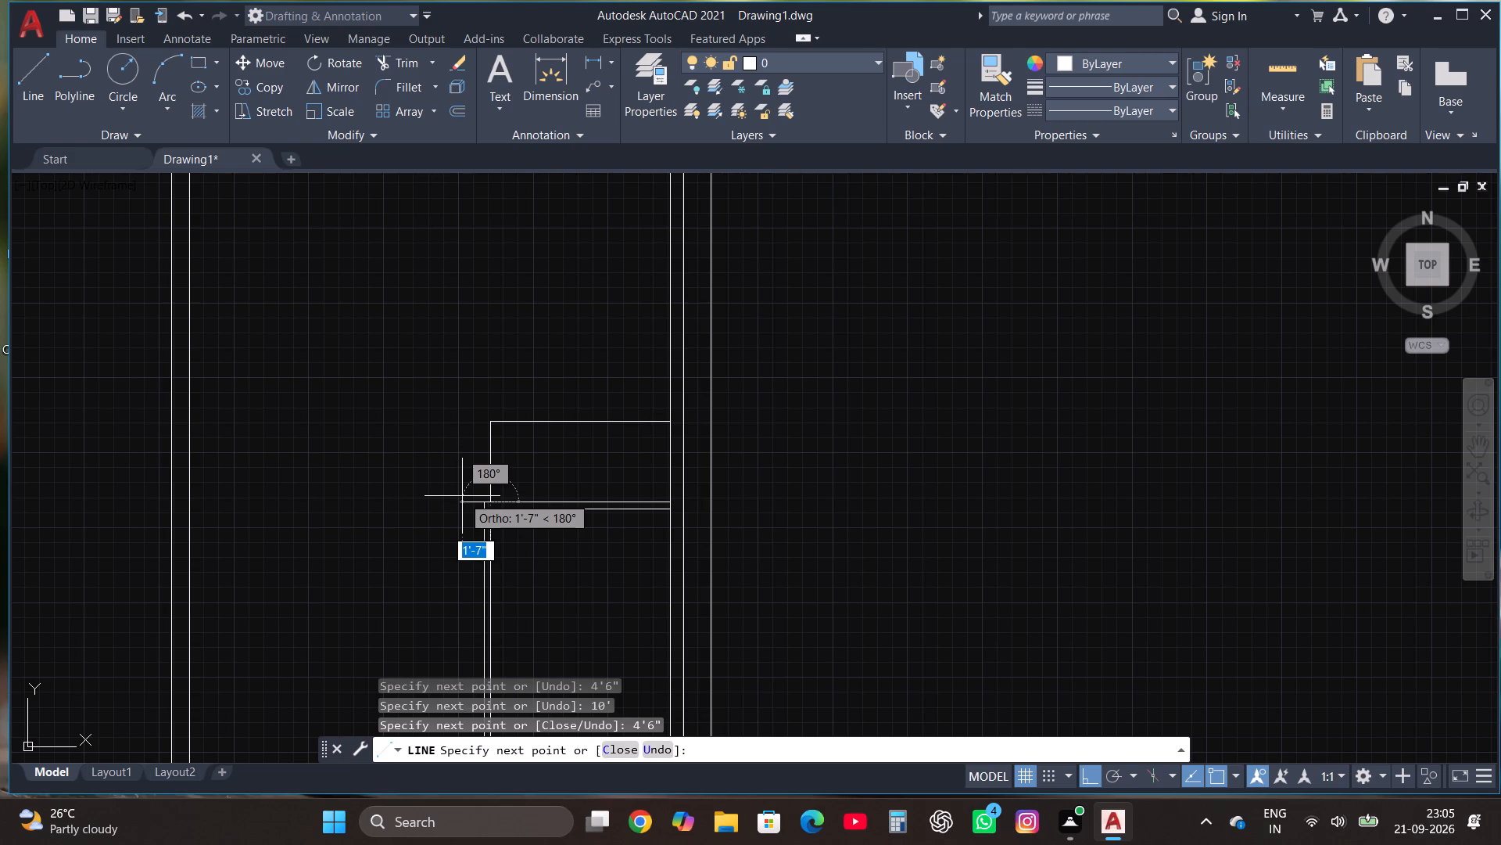
key(Escape)
Offset the 4'6" room's 10' top line and its left line outward by 4.5" each.
drag(529, 483, 525, 476)
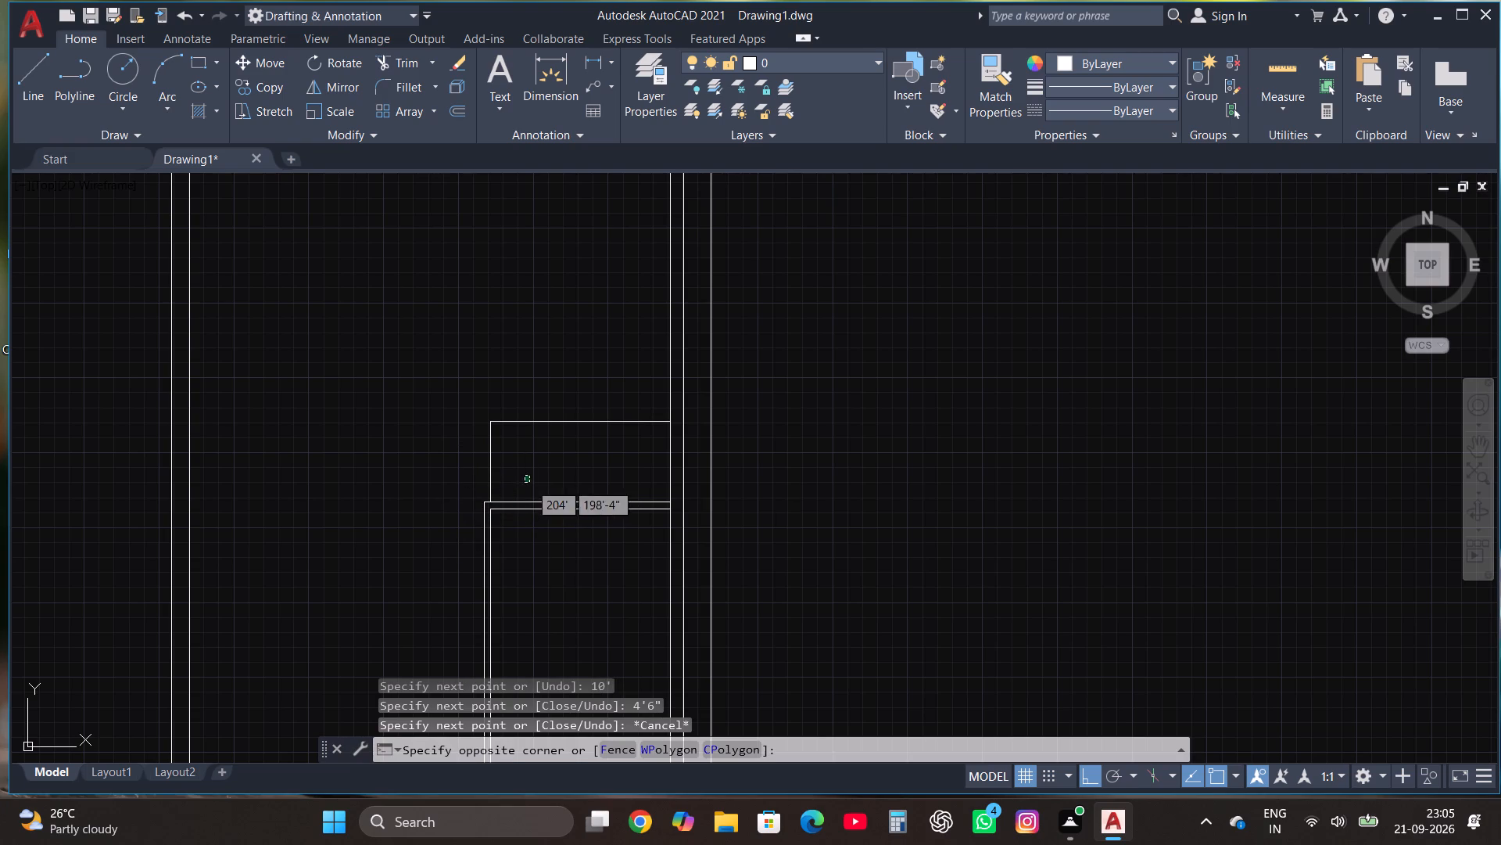
click(464, 382)
click(464, 111)
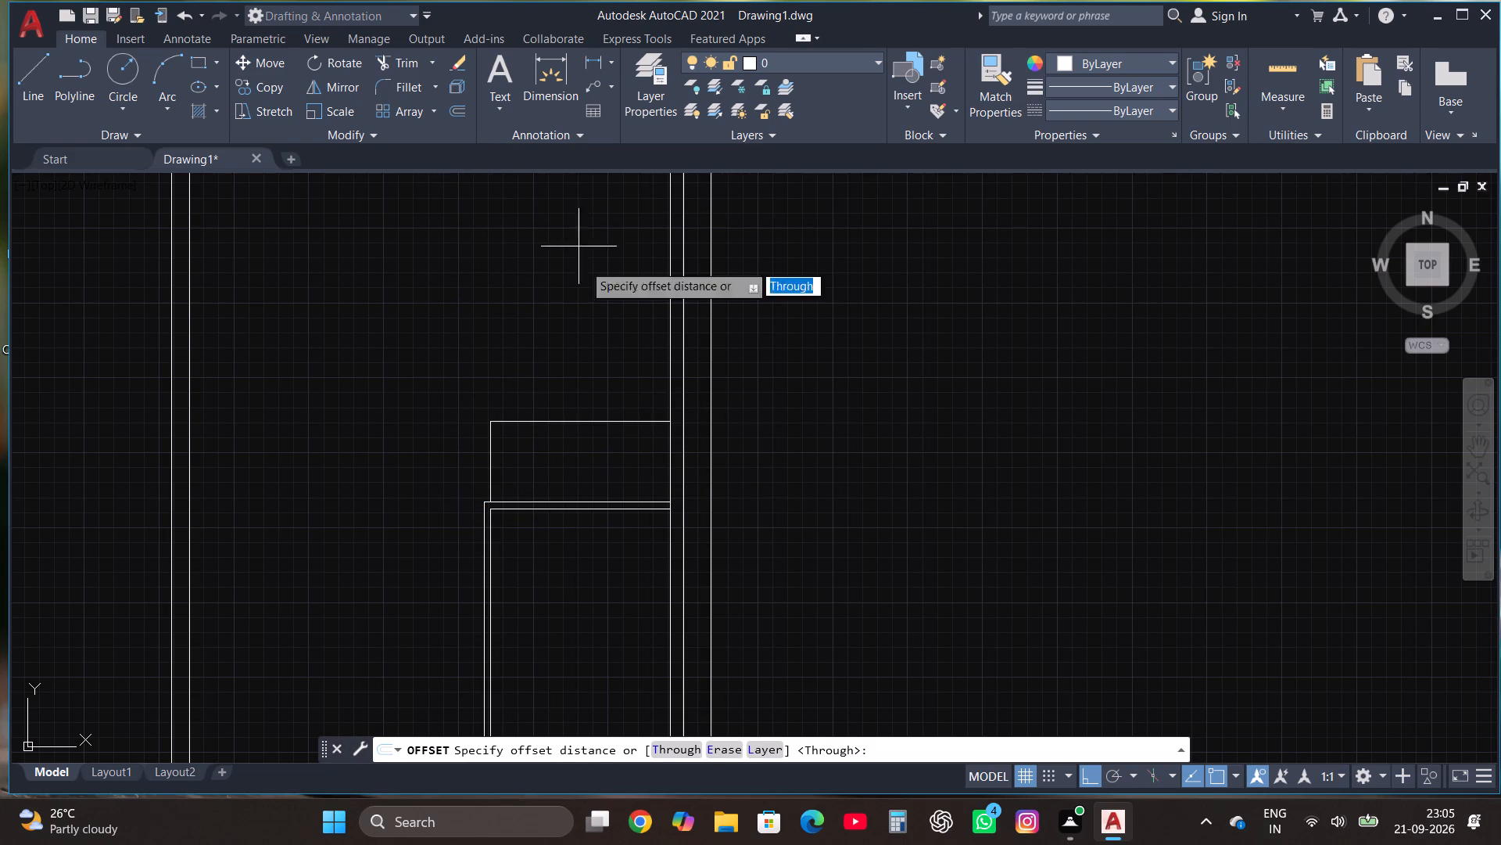
click(564, 422)
click(564, 412)
click(577, 417)
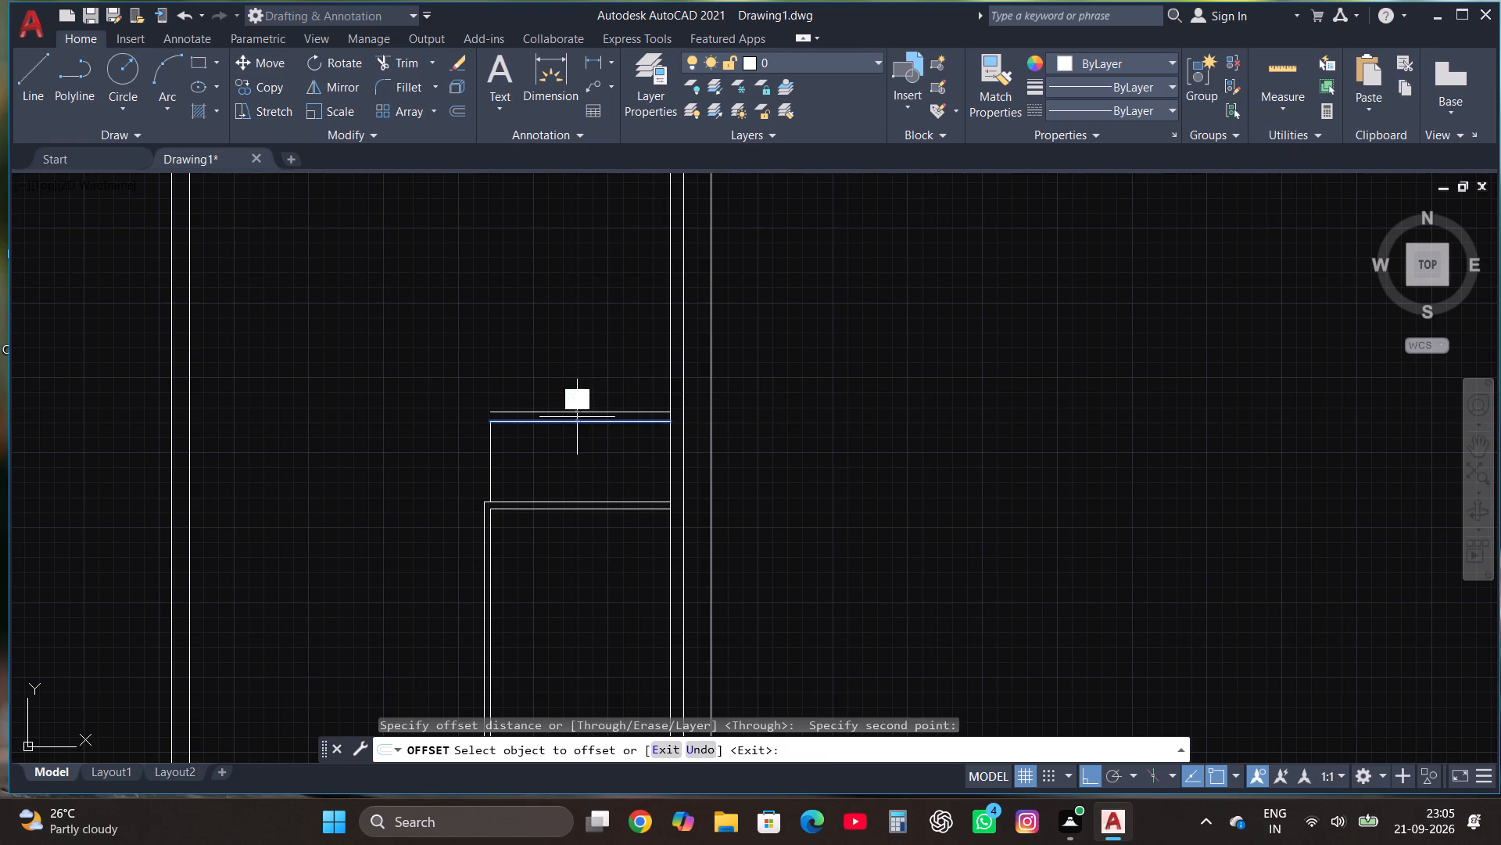
text(4.5")
key(Return)
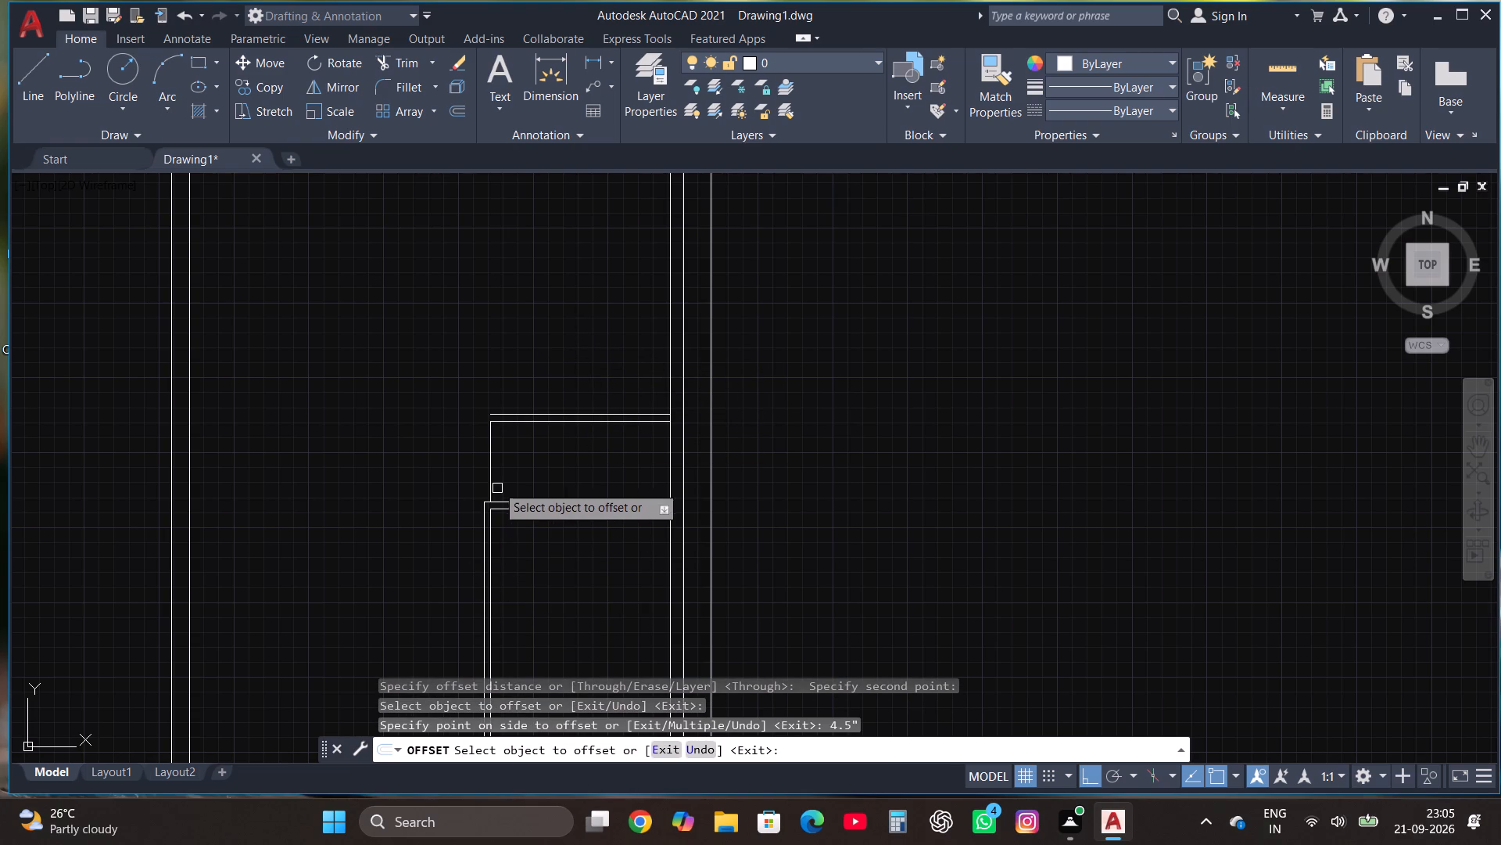
click(489, 473)
text(4.5")
key(Return)
key(Escape)
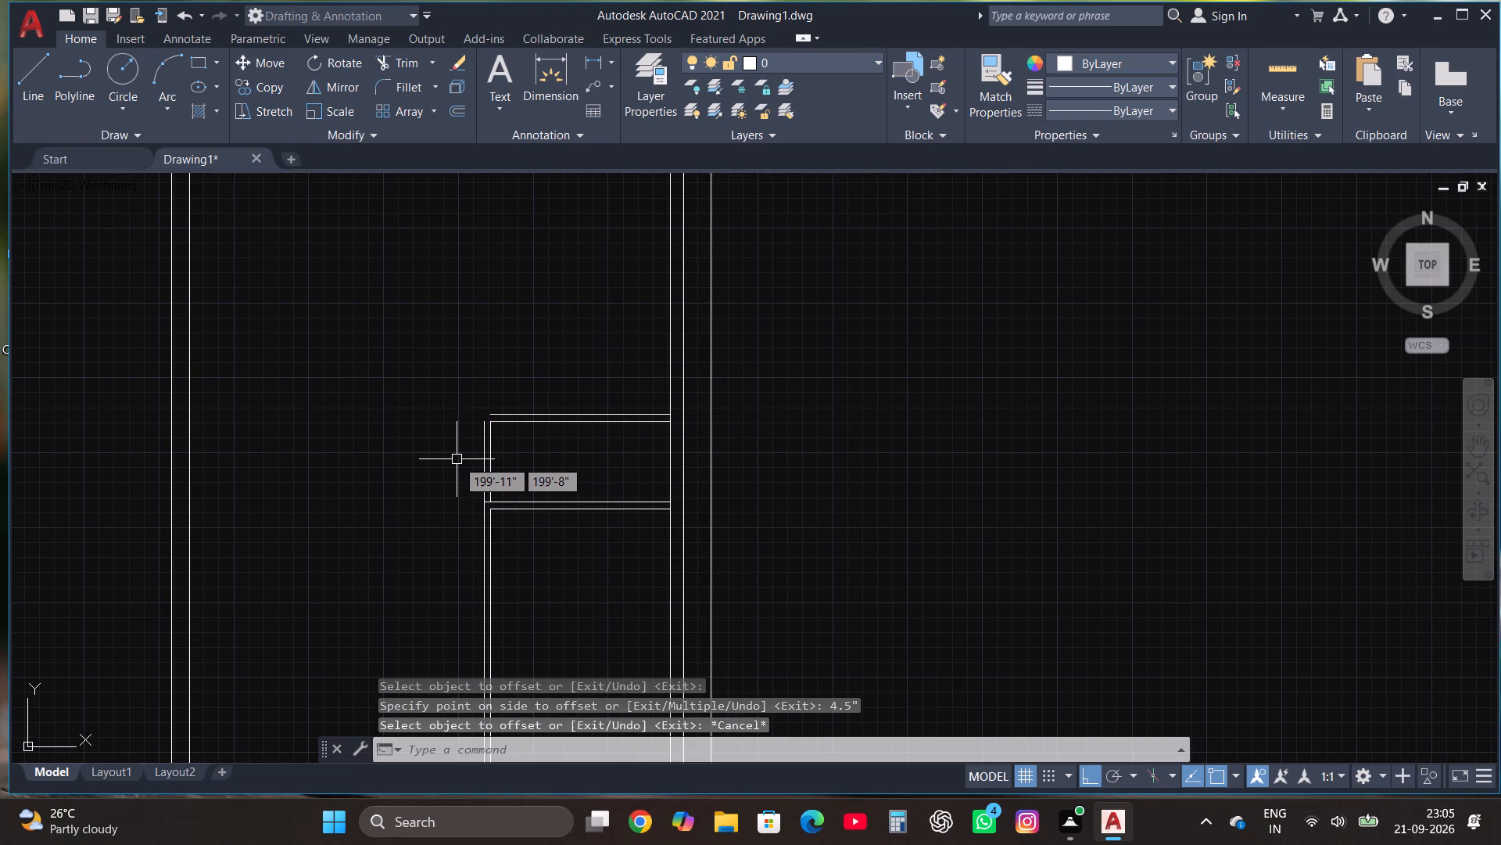
Fillet the two 4.5" offset lines into a square corner at the 4'6" room's top-left.
click(404, 92)
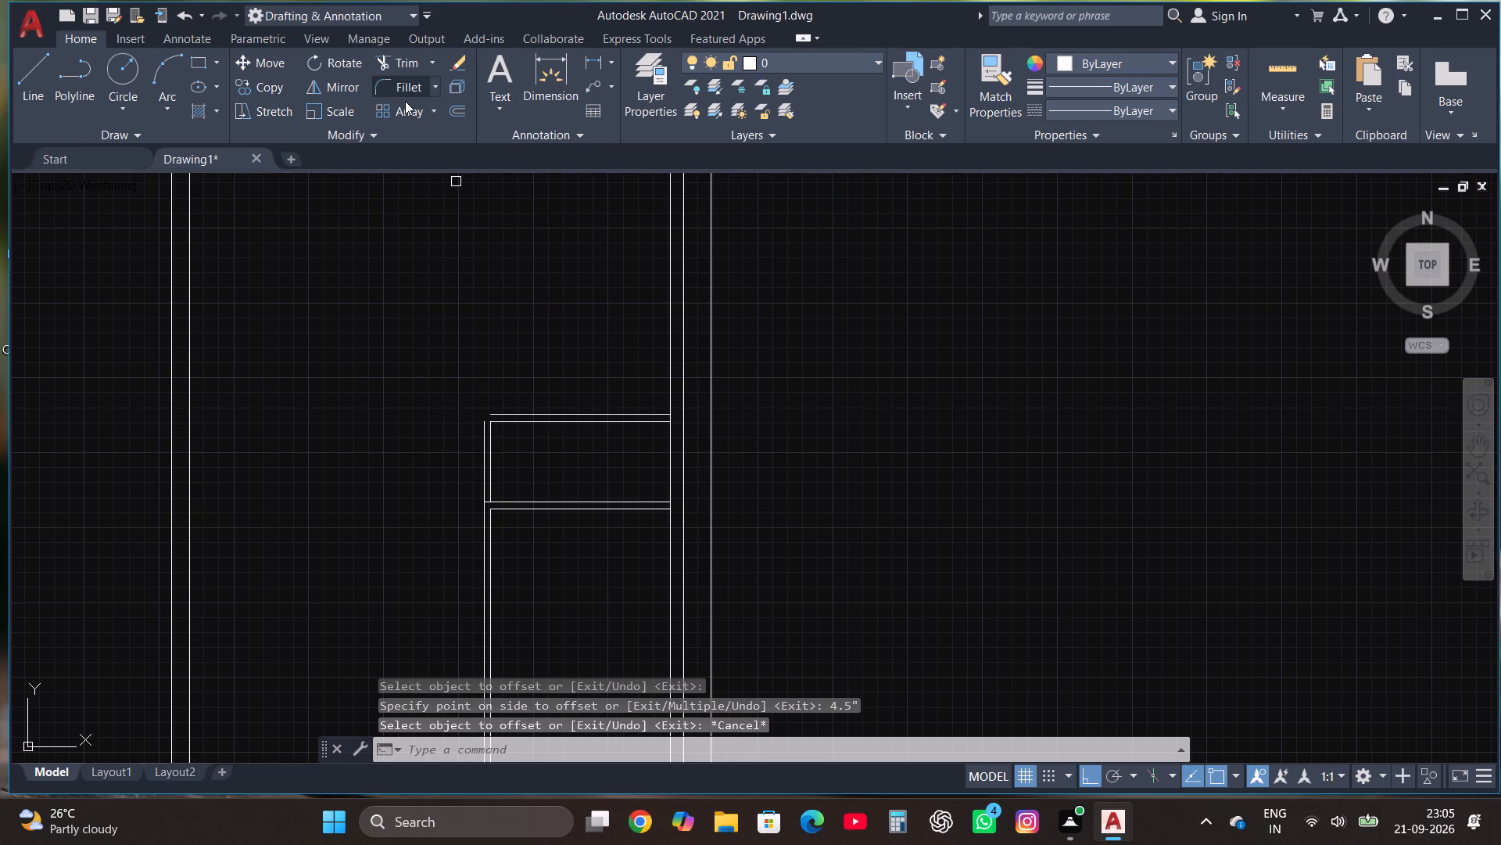
click(483, 462)
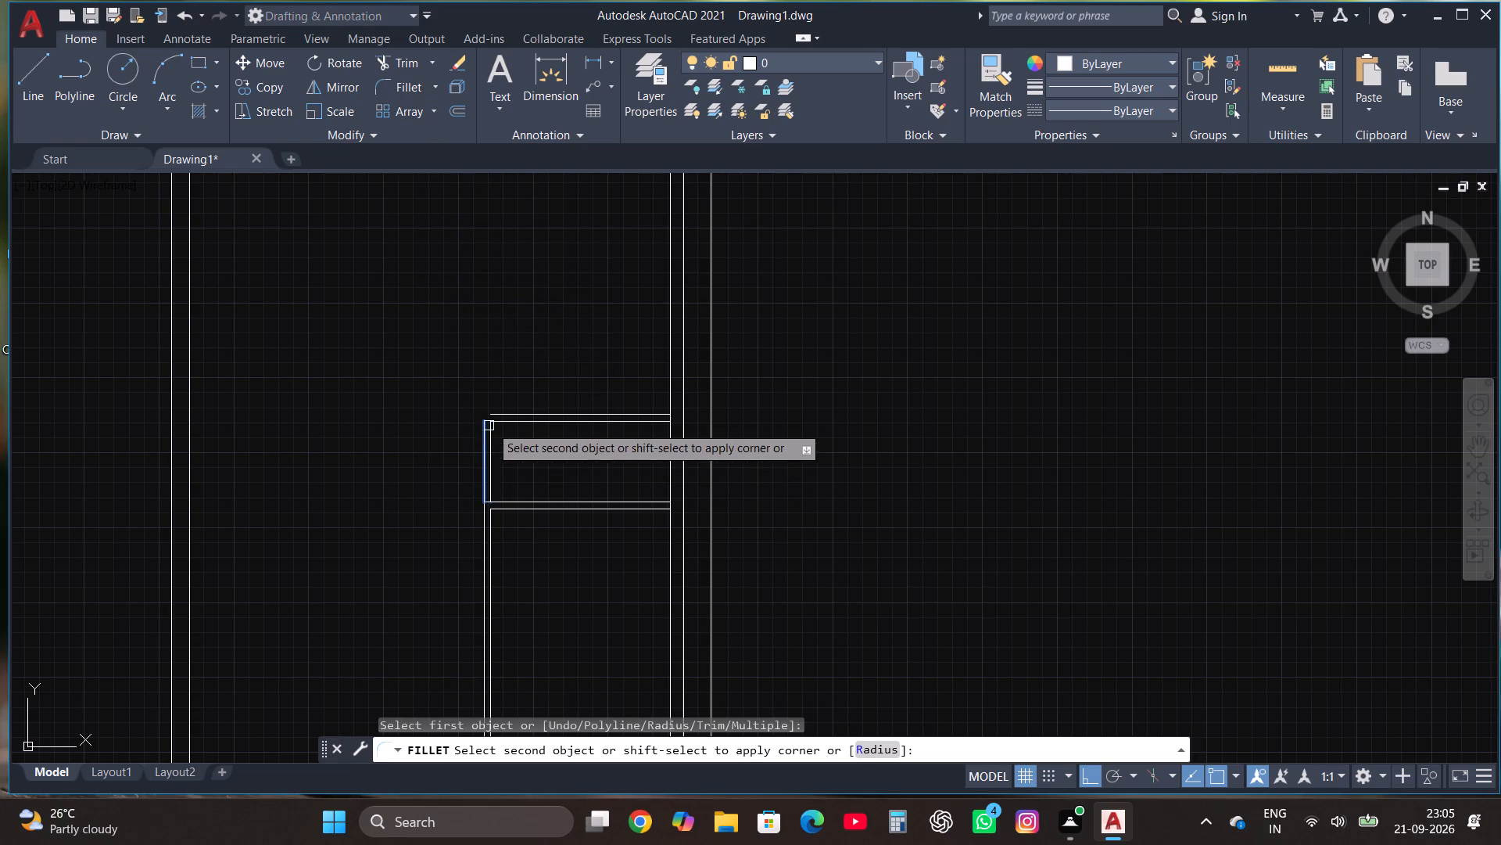
click(518, 413)
Draw another room outline above the upper 4'6" room: 4'6" up the inner wall face, 7' left, and 4'6" back down.
scroll(579, 520, down, 2)
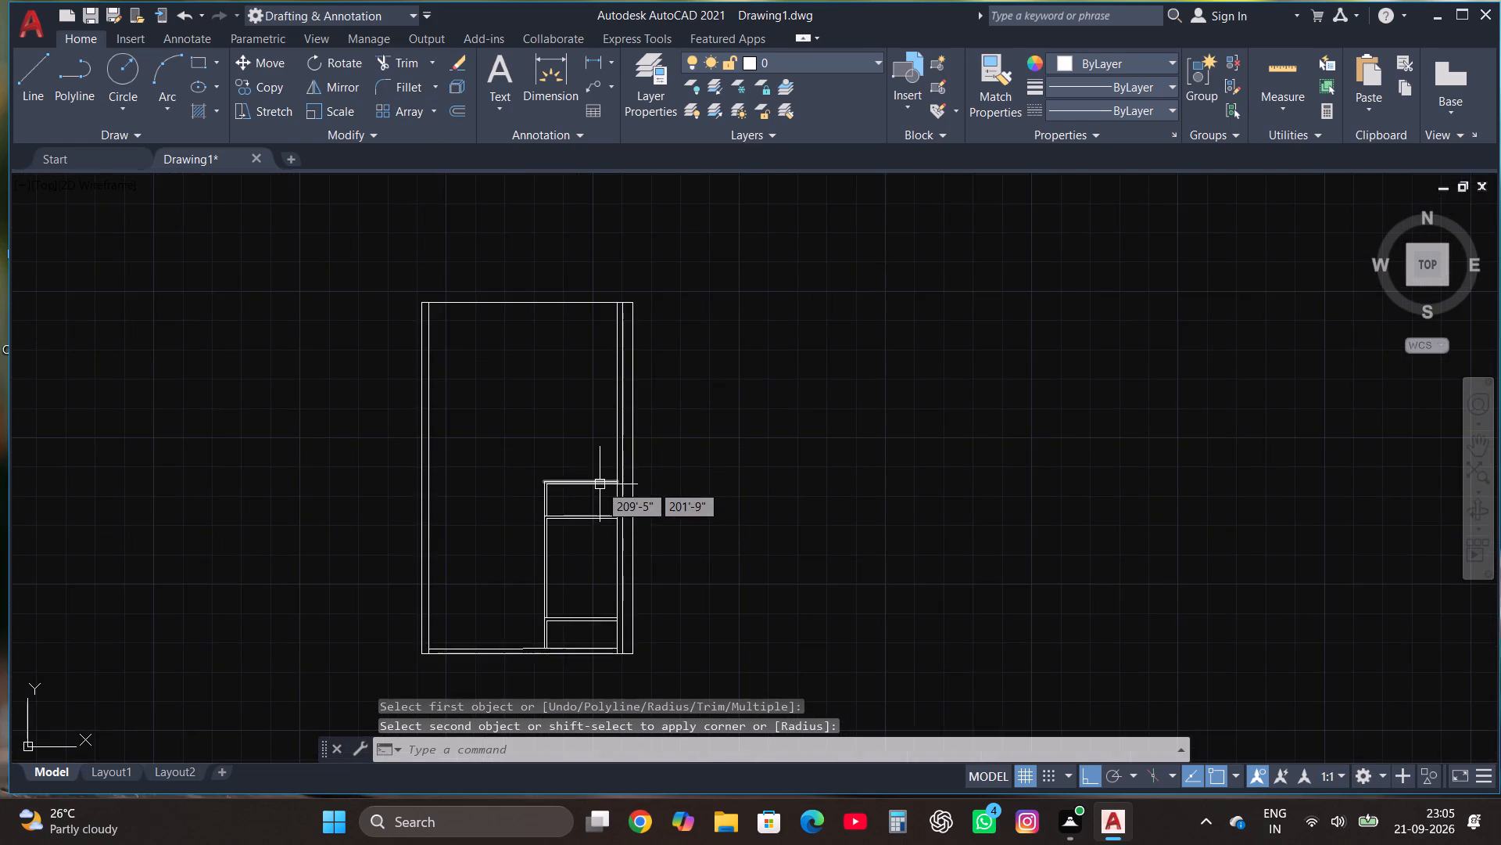
scroll(600, 484, up, 2)
click(34, 61)
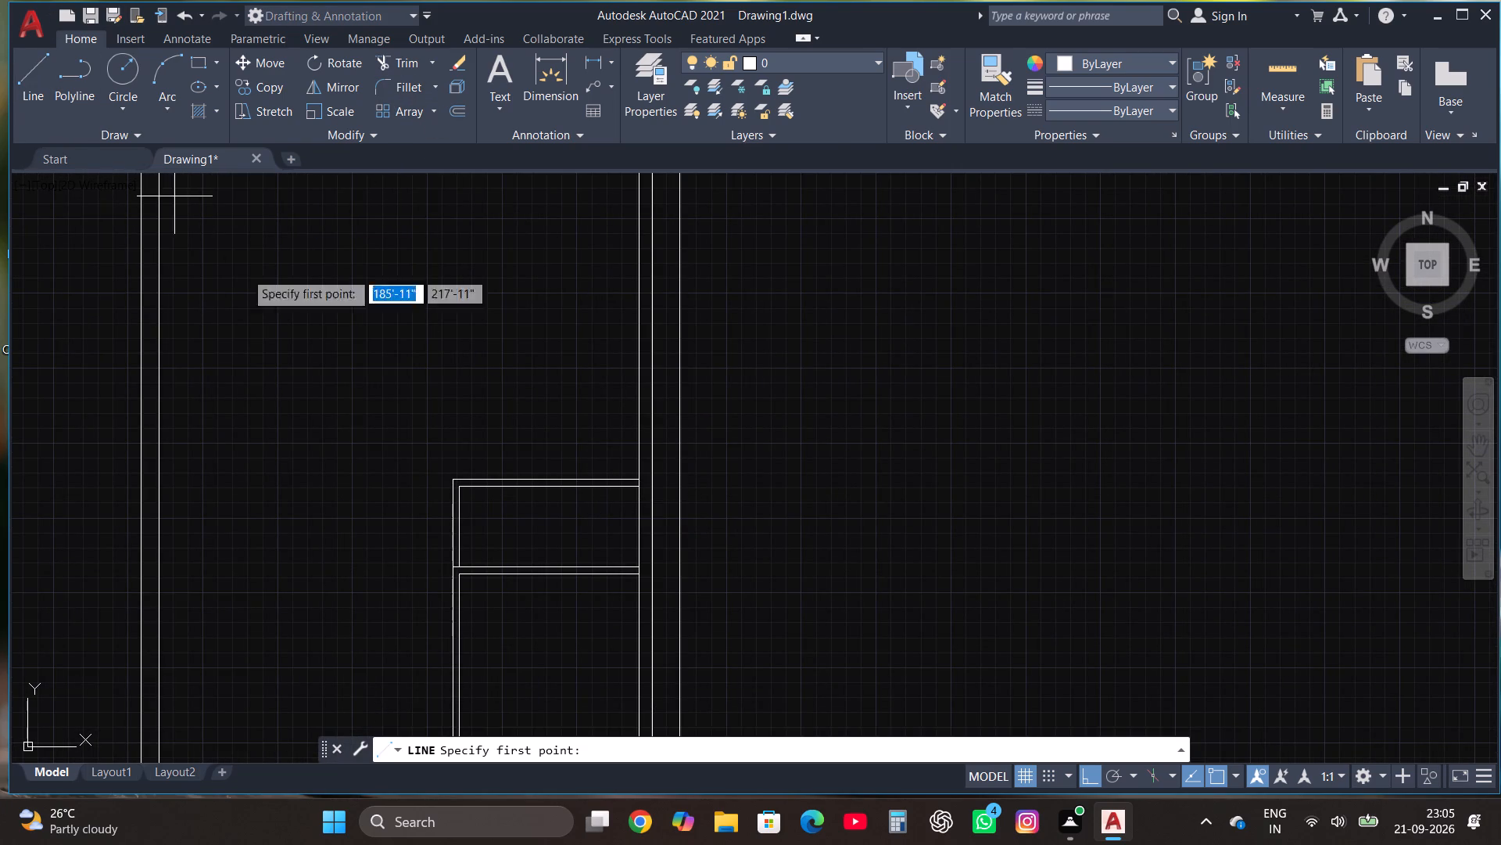
click(639, 485)
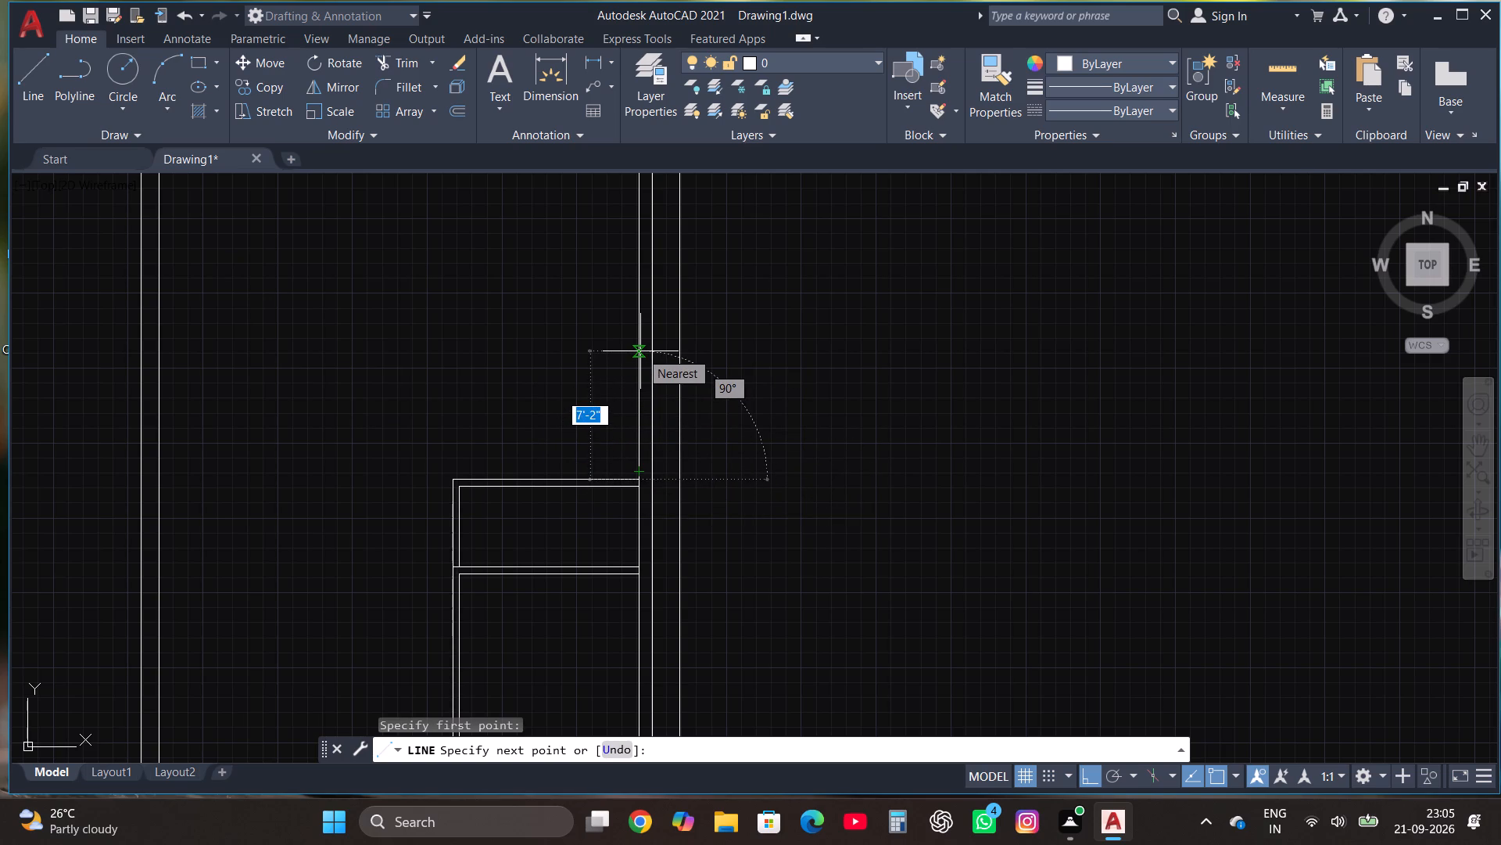
text(4'6")
key(Return)
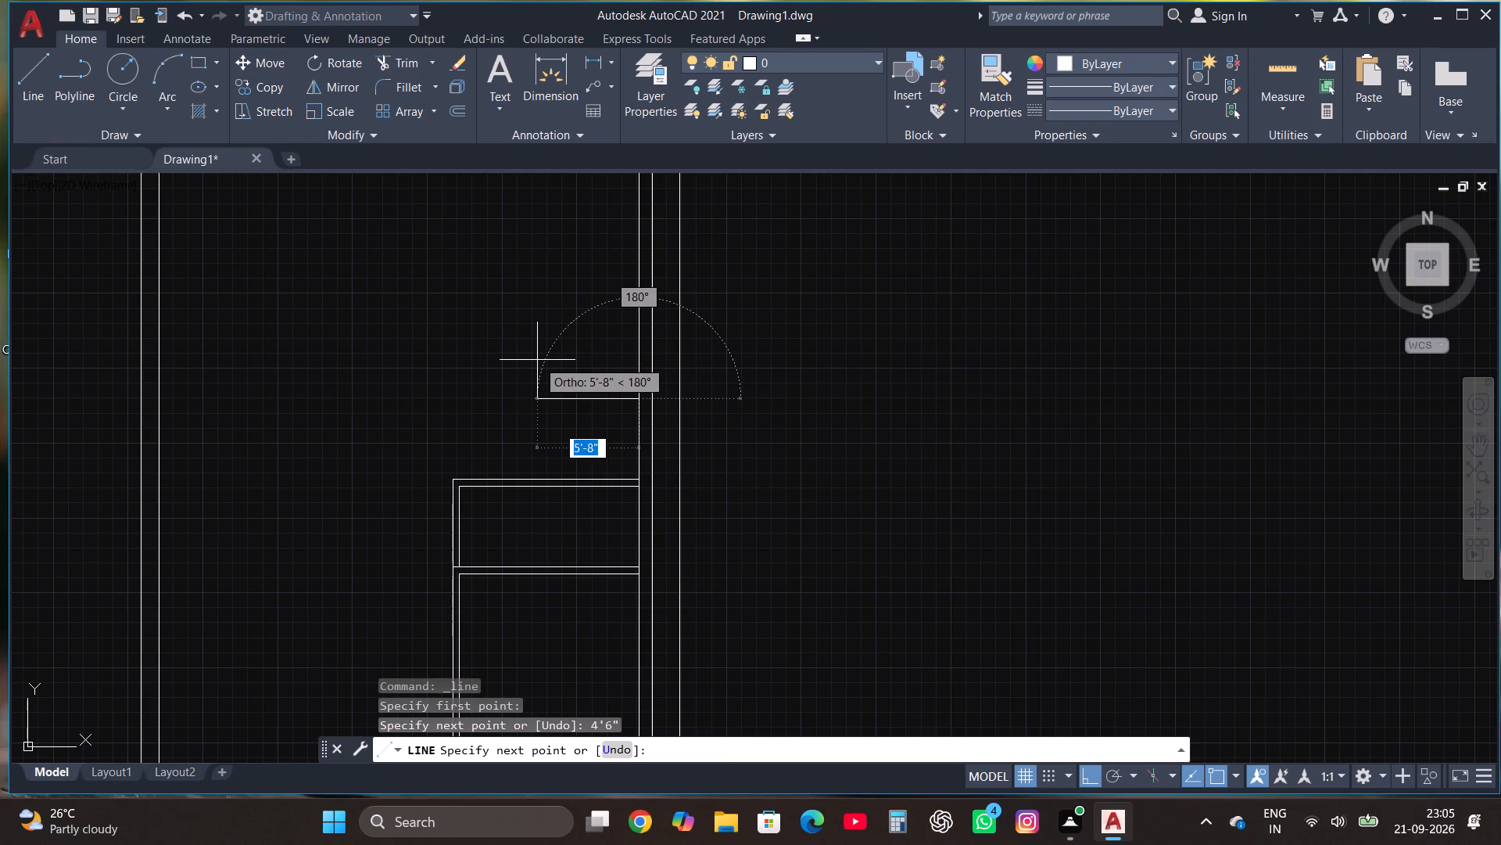
key(4)
key(BackSpace)
text(7')
key(Return)
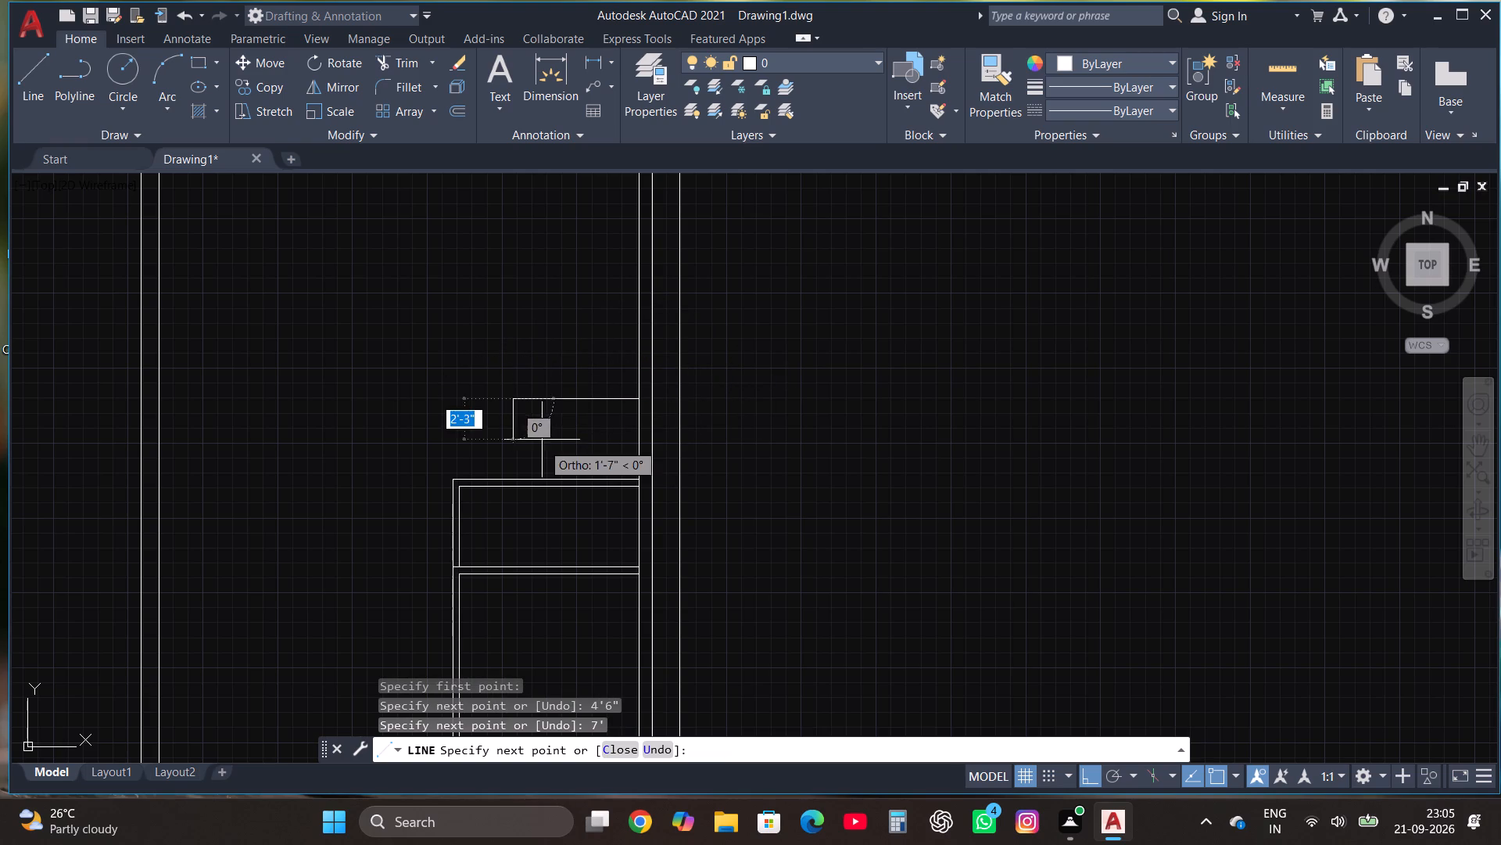
text(4'6")
key(Return)
key(Escape)
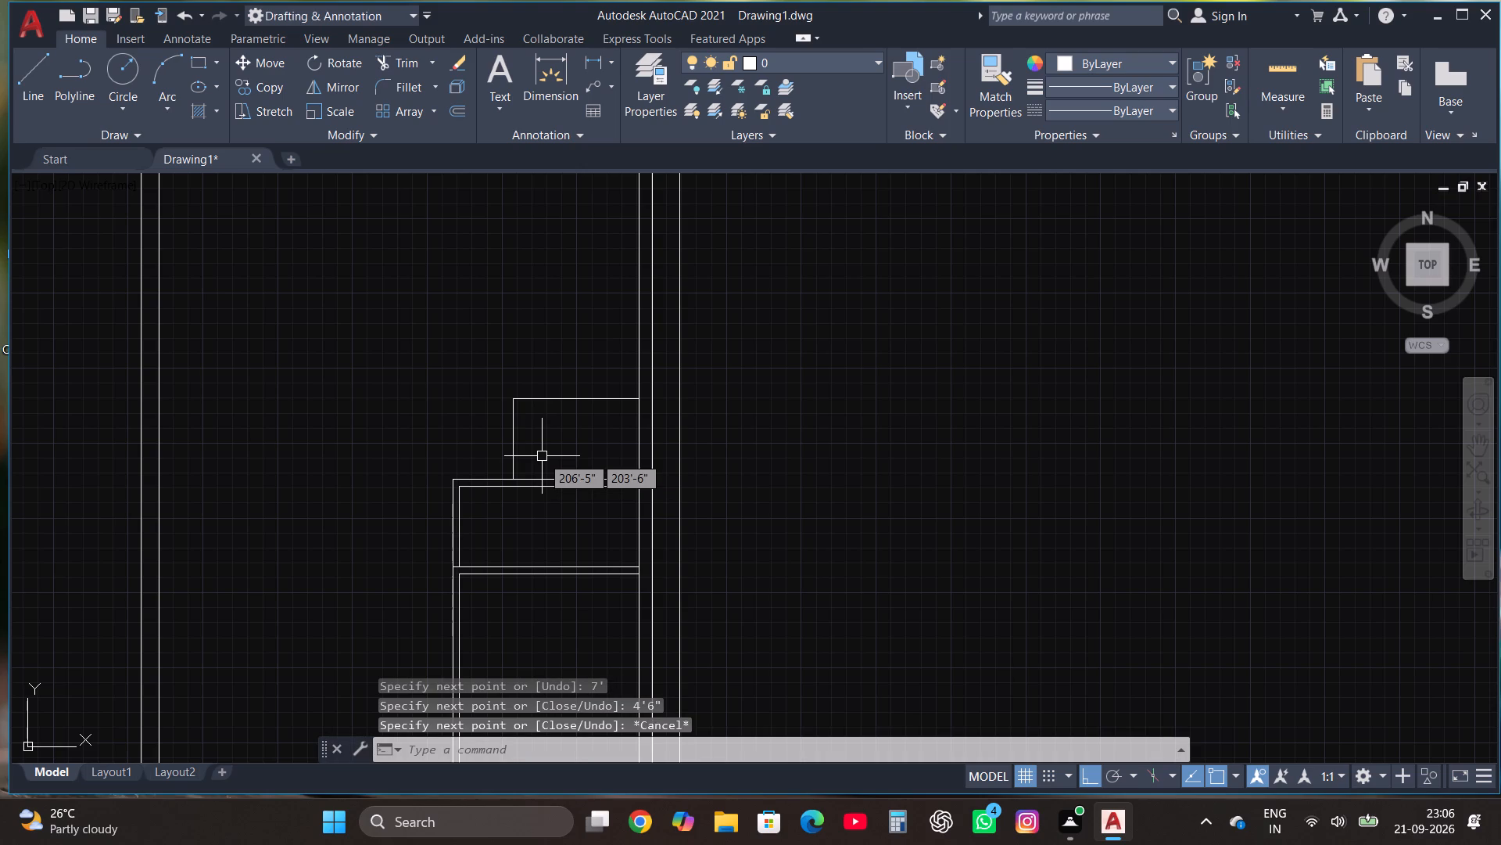
Offset the 7' wide room's top line and left line outward by 4.5" each.
click(542, 456)
click(497, 369)
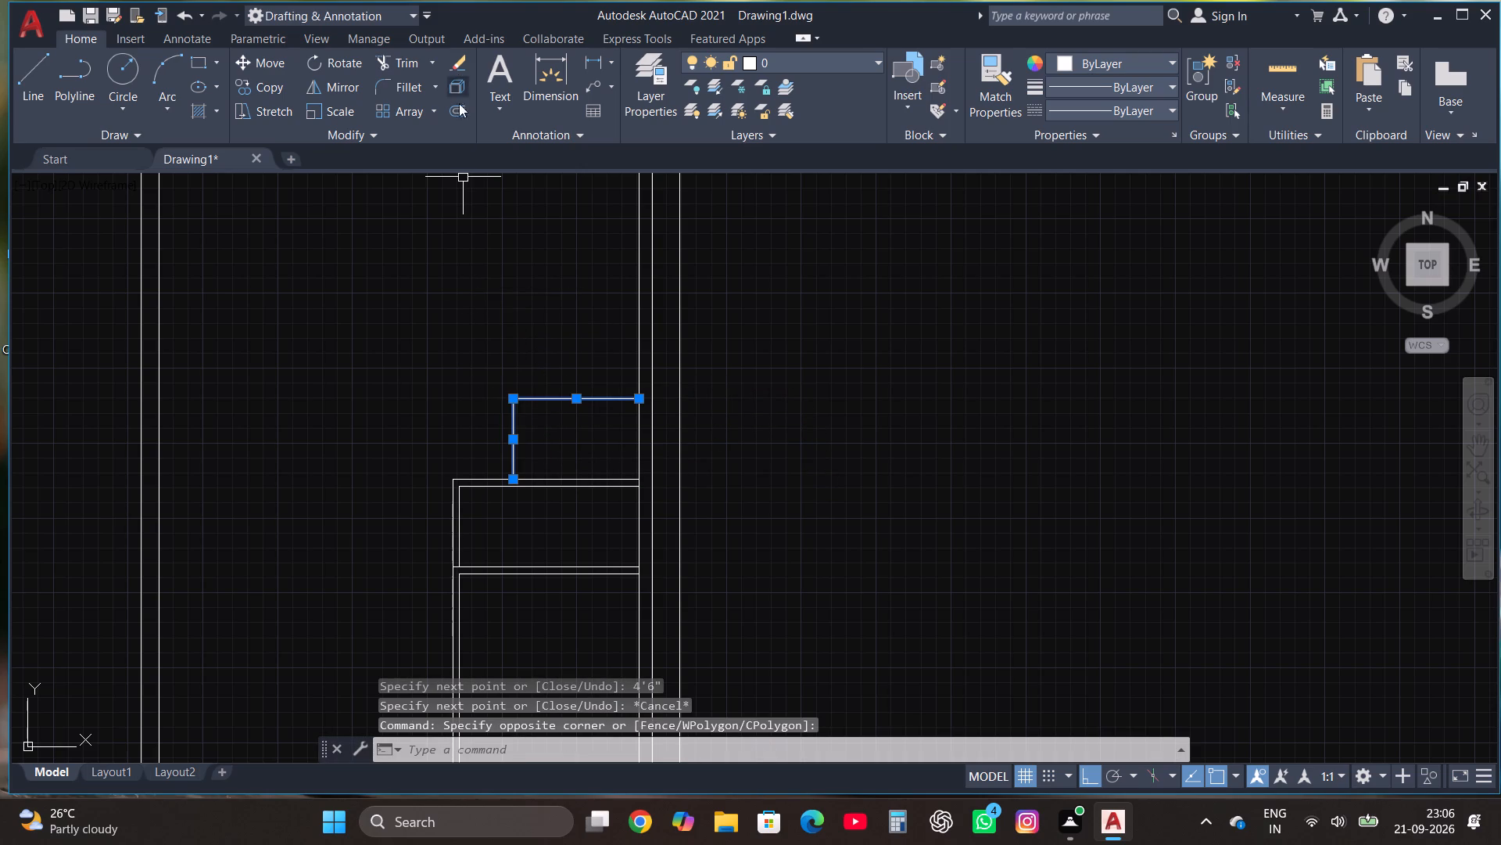
click(457, 109)
click(519, 397)
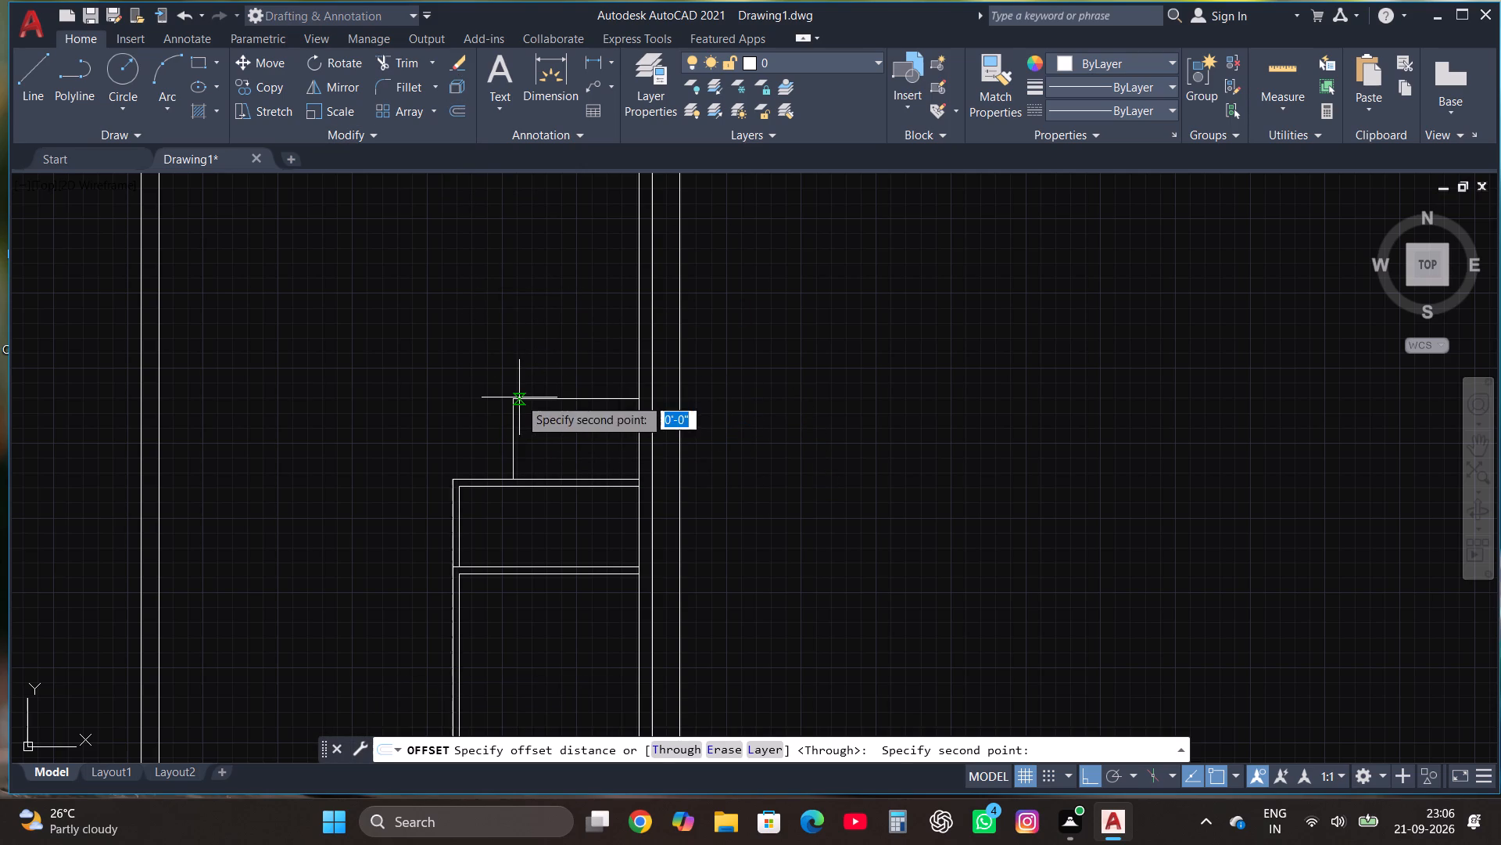
click(518, 376)
click(524, 397)
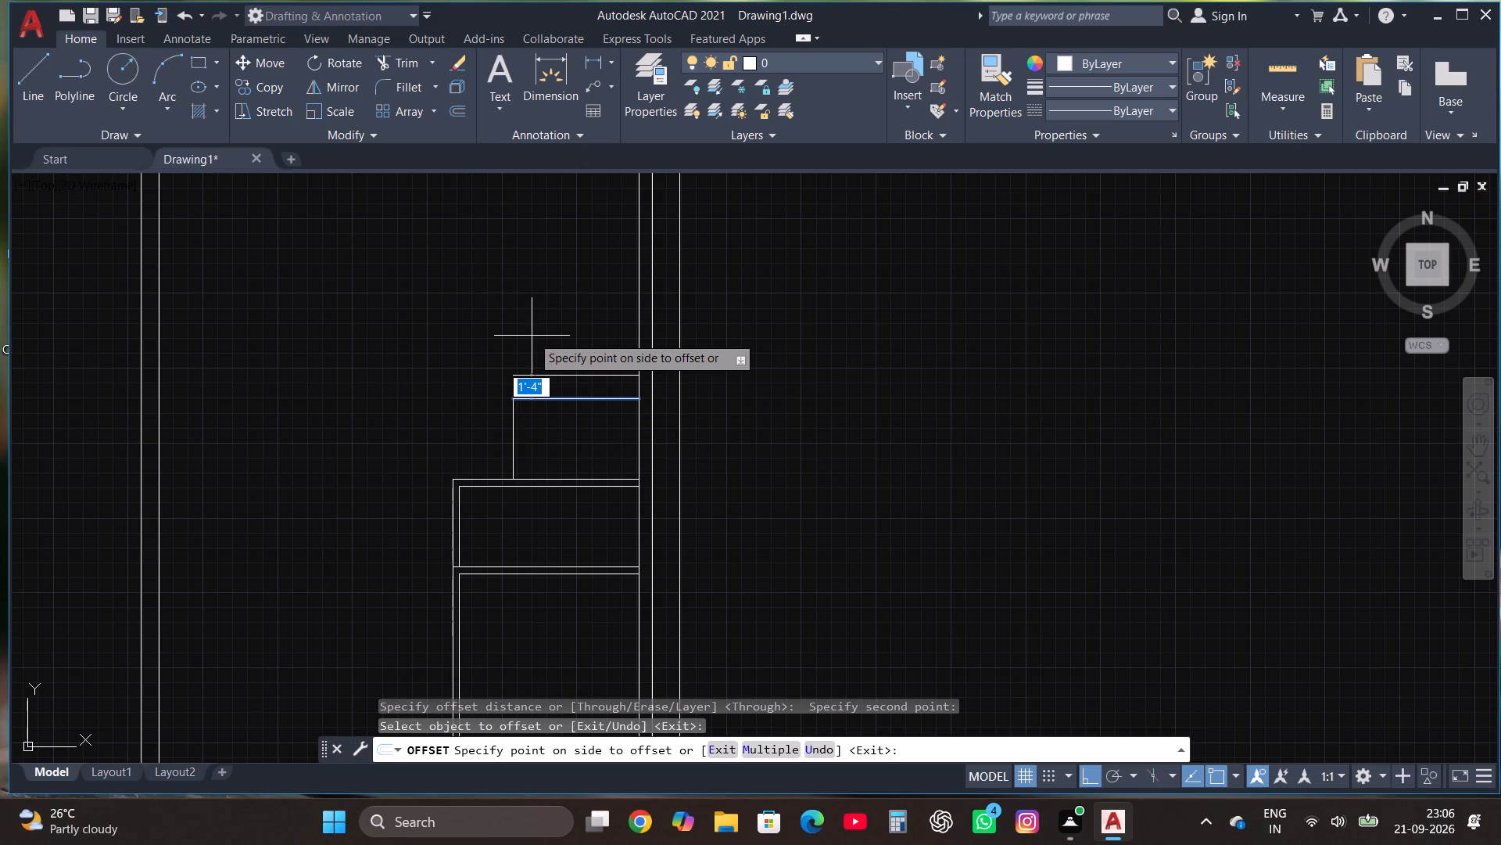
text(4.5")
key(Return)
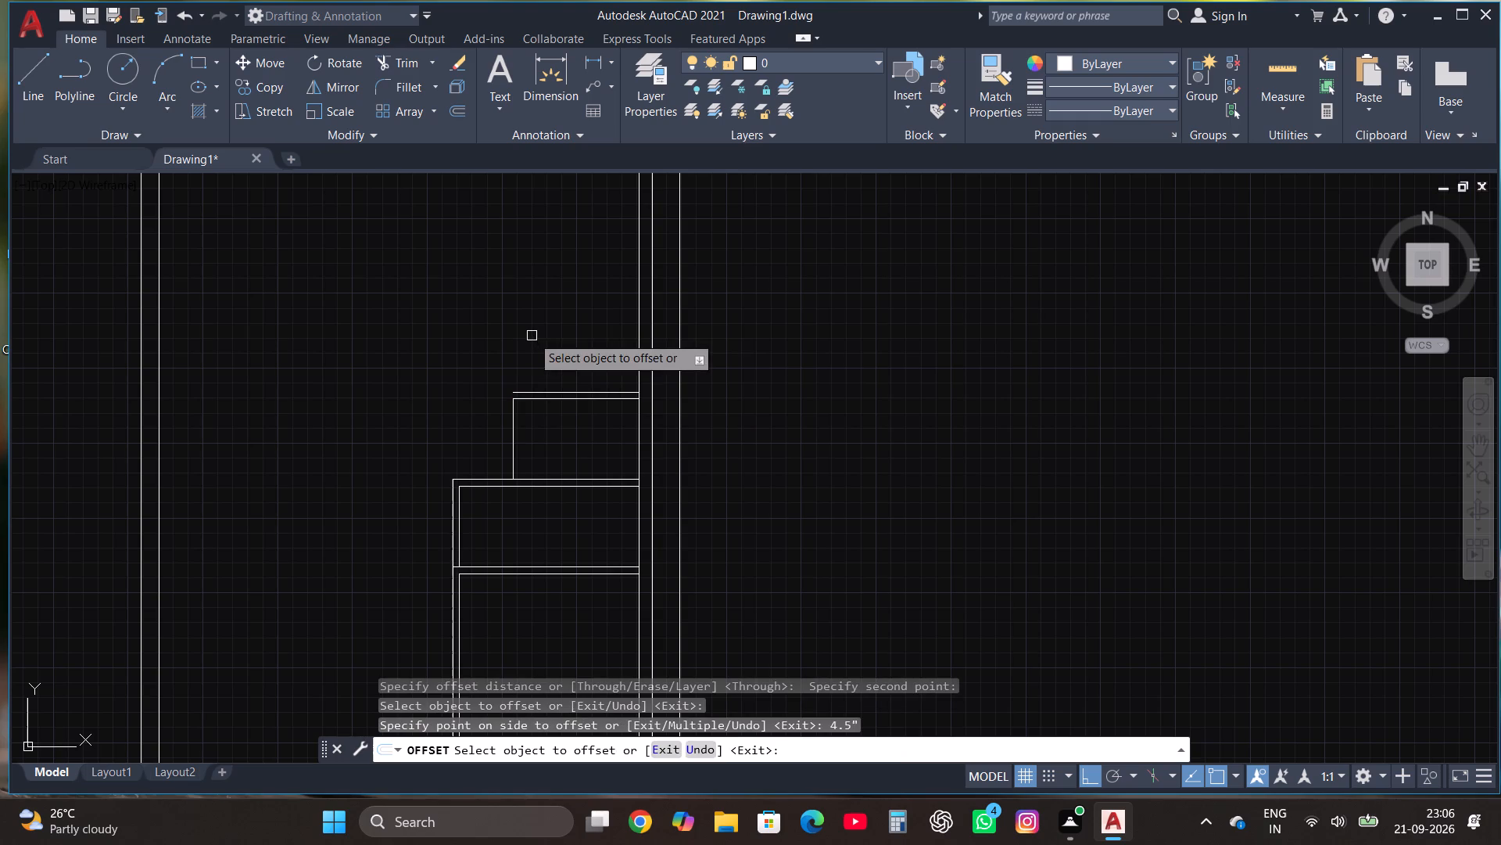
click(514, 429)
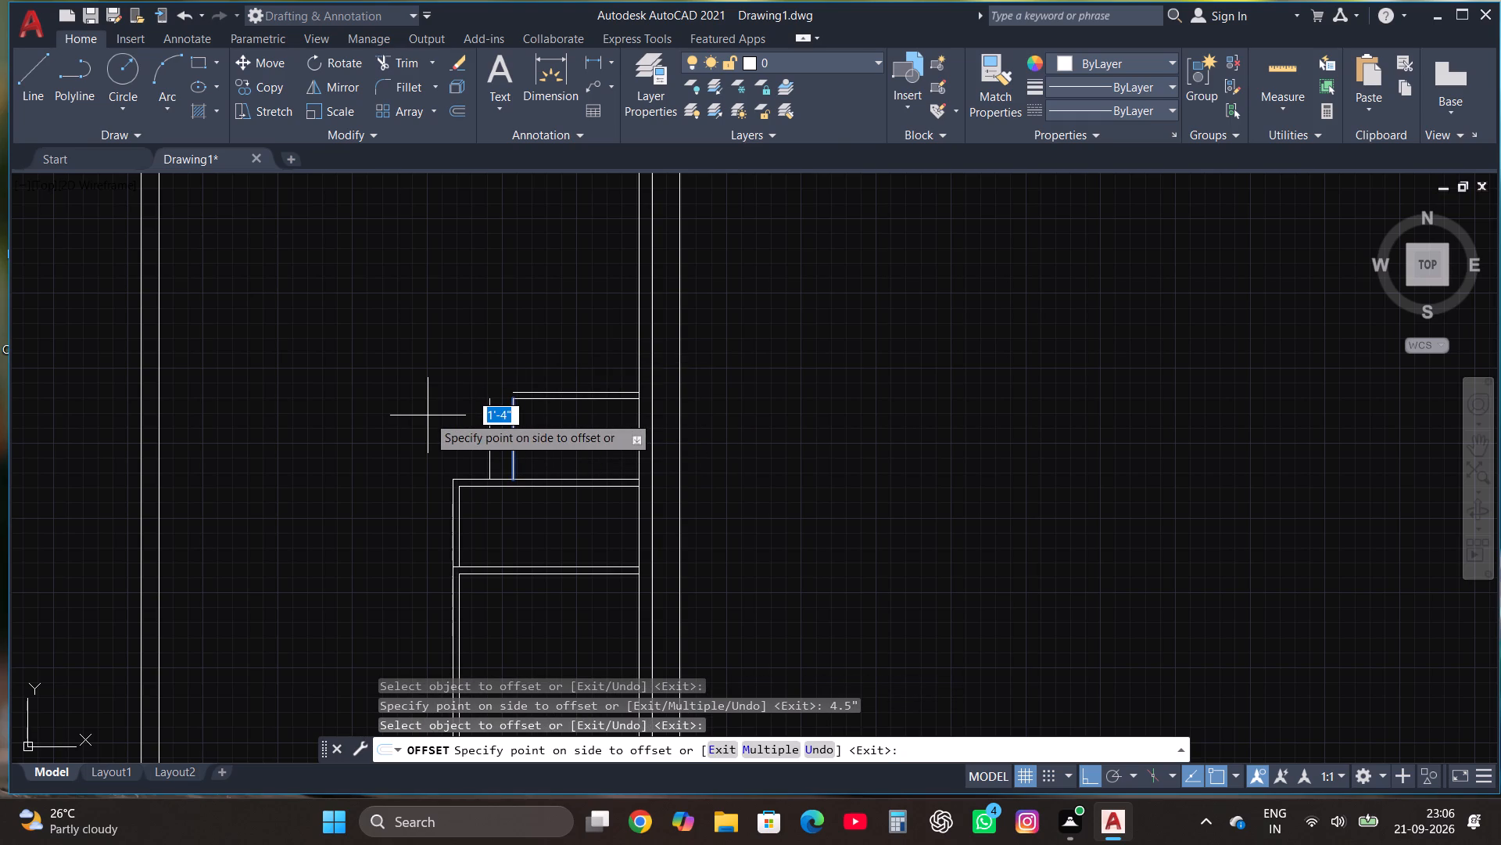
text(4.5")
key(Return)
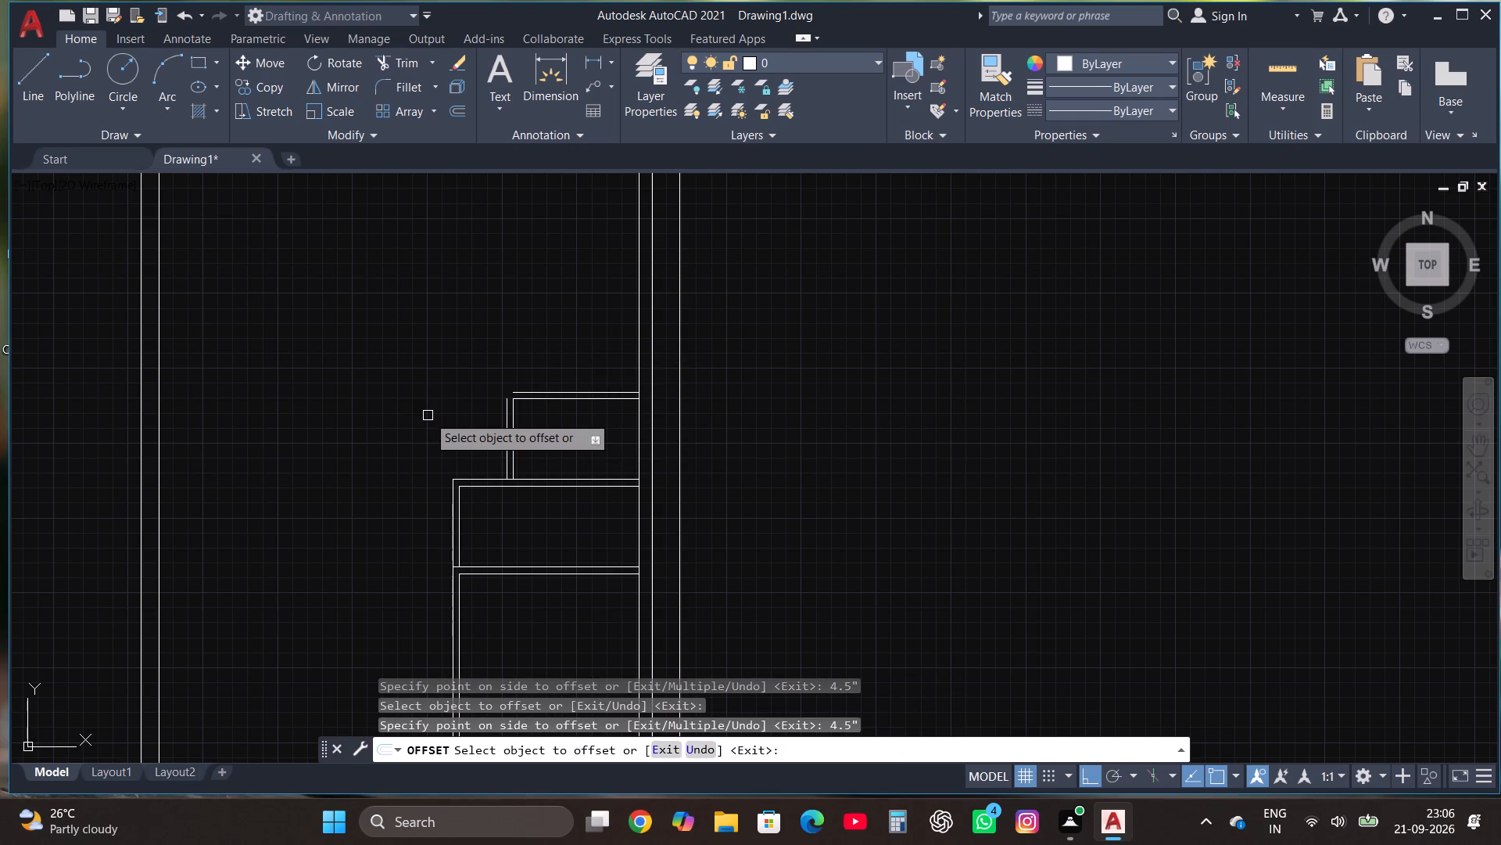
key(Escape)
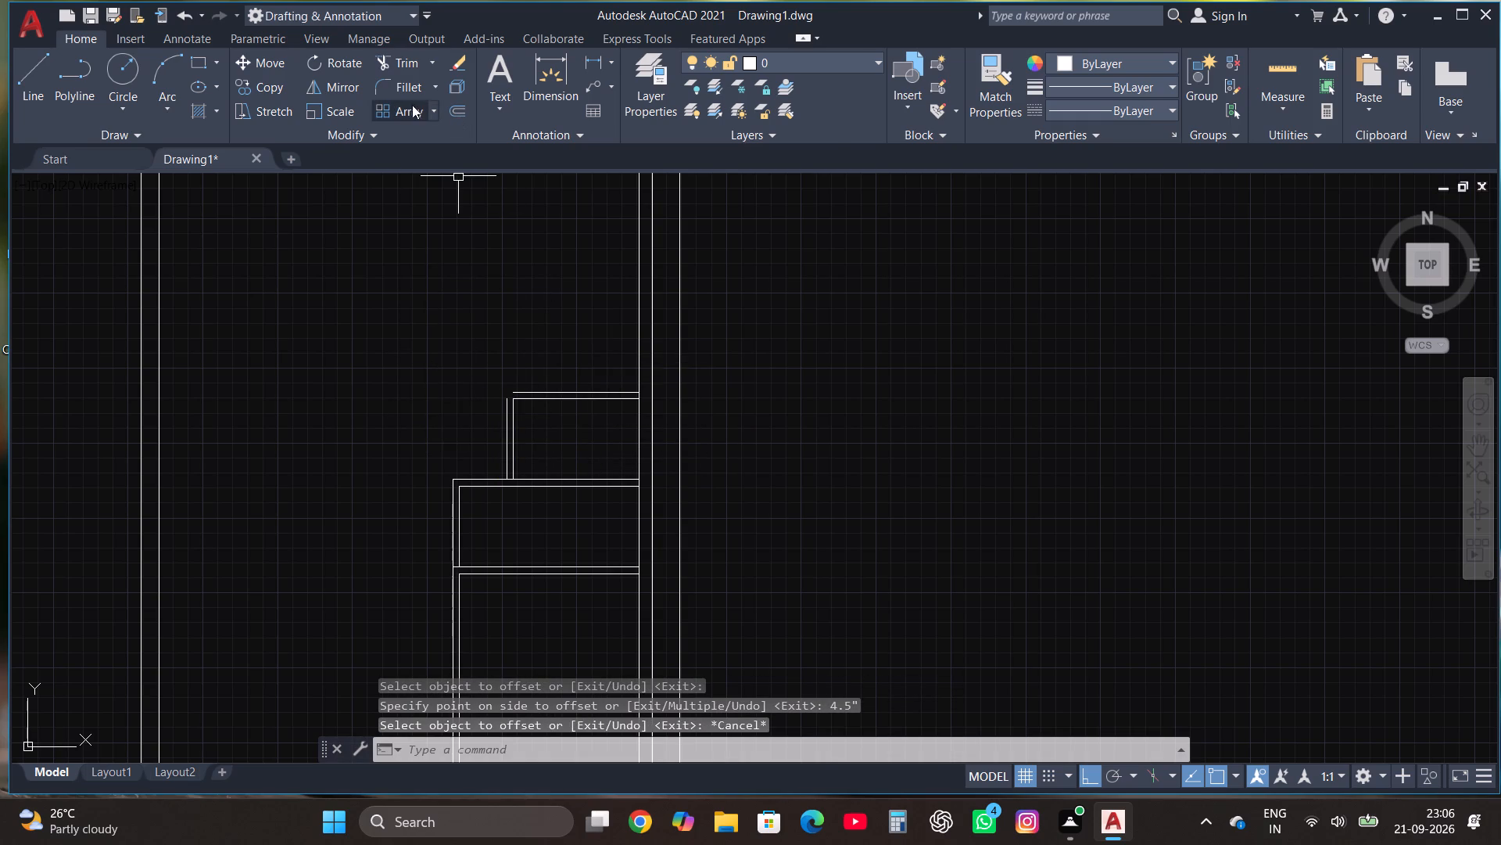
Fillet the two new 4.5" offset lines into a square corner at the 7' wide room's top-left.
click(407, 97)
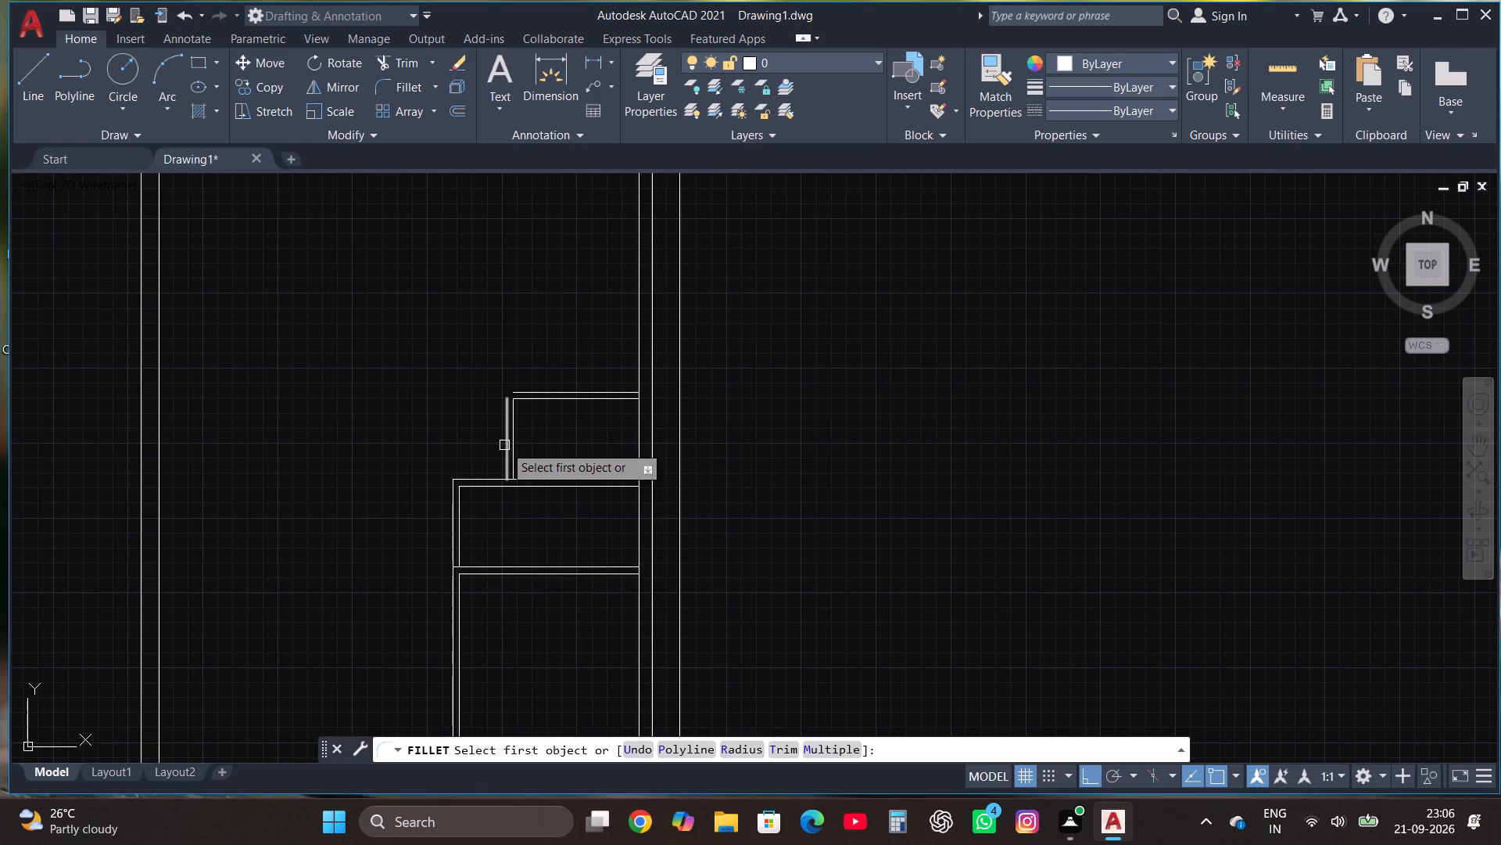
click(504, 445)
click(538, 390)
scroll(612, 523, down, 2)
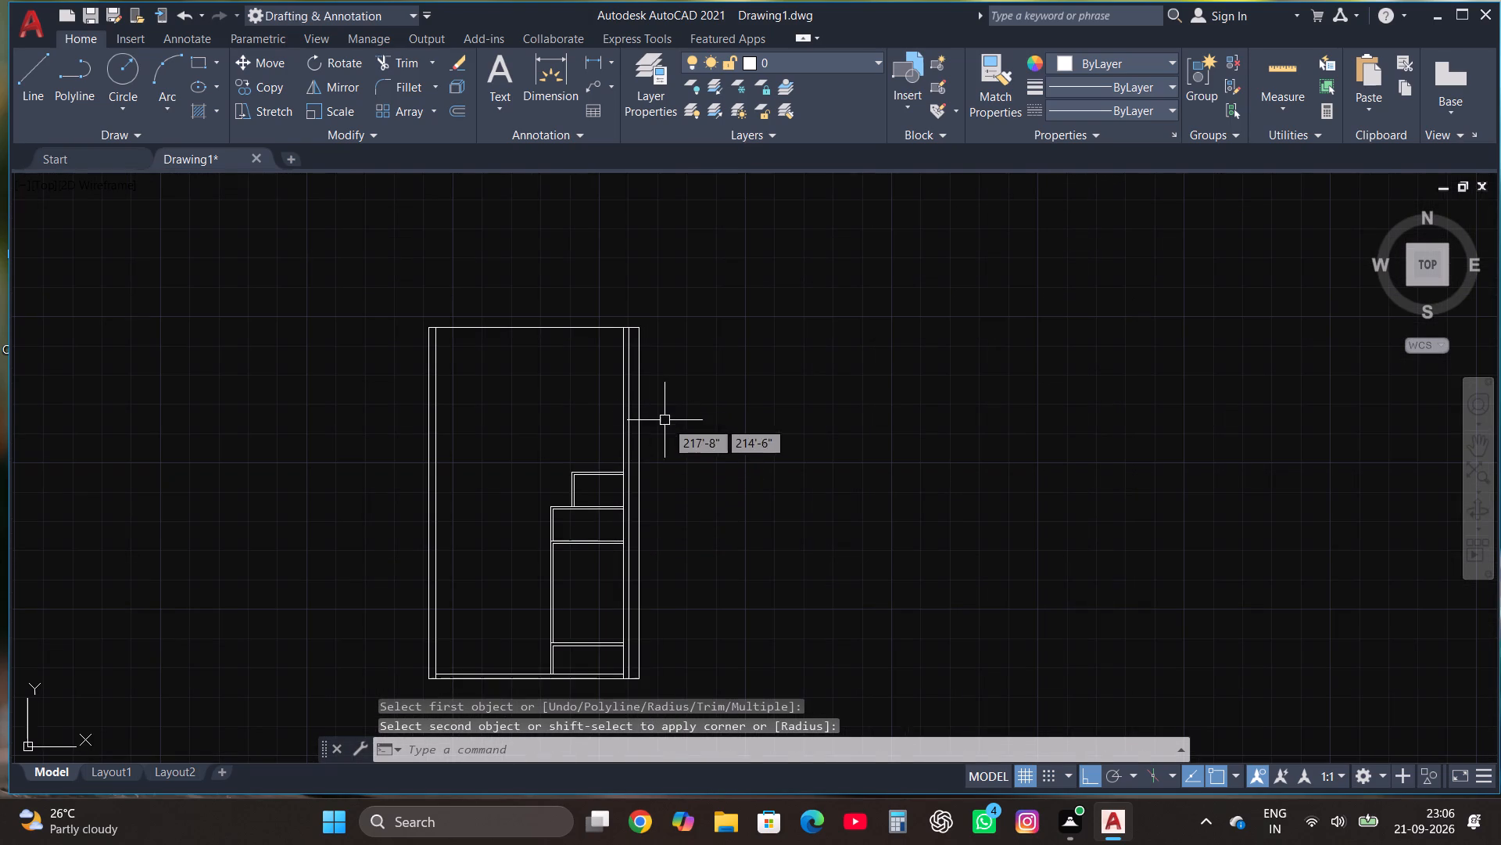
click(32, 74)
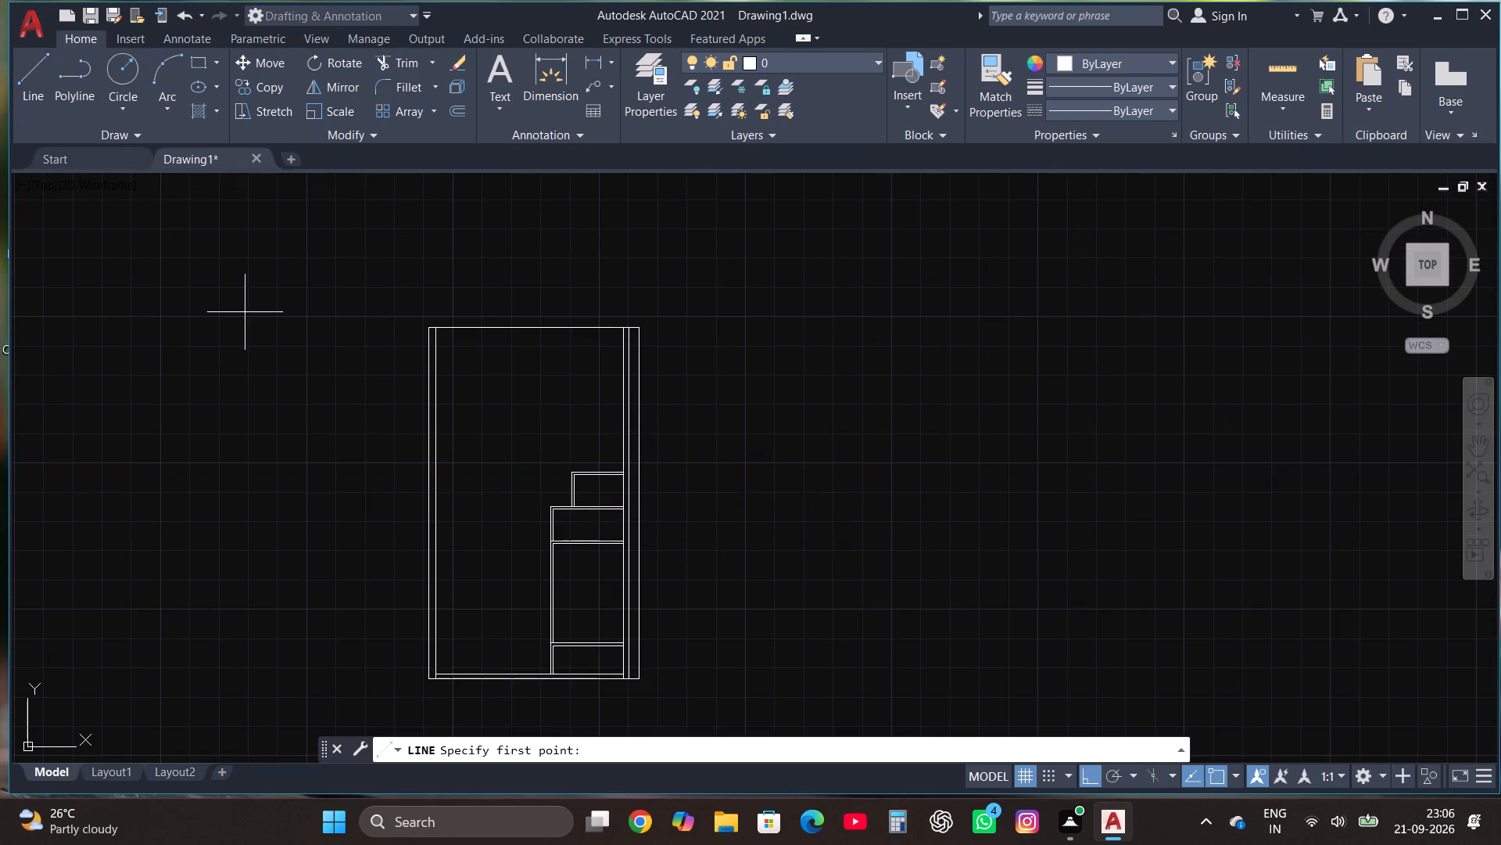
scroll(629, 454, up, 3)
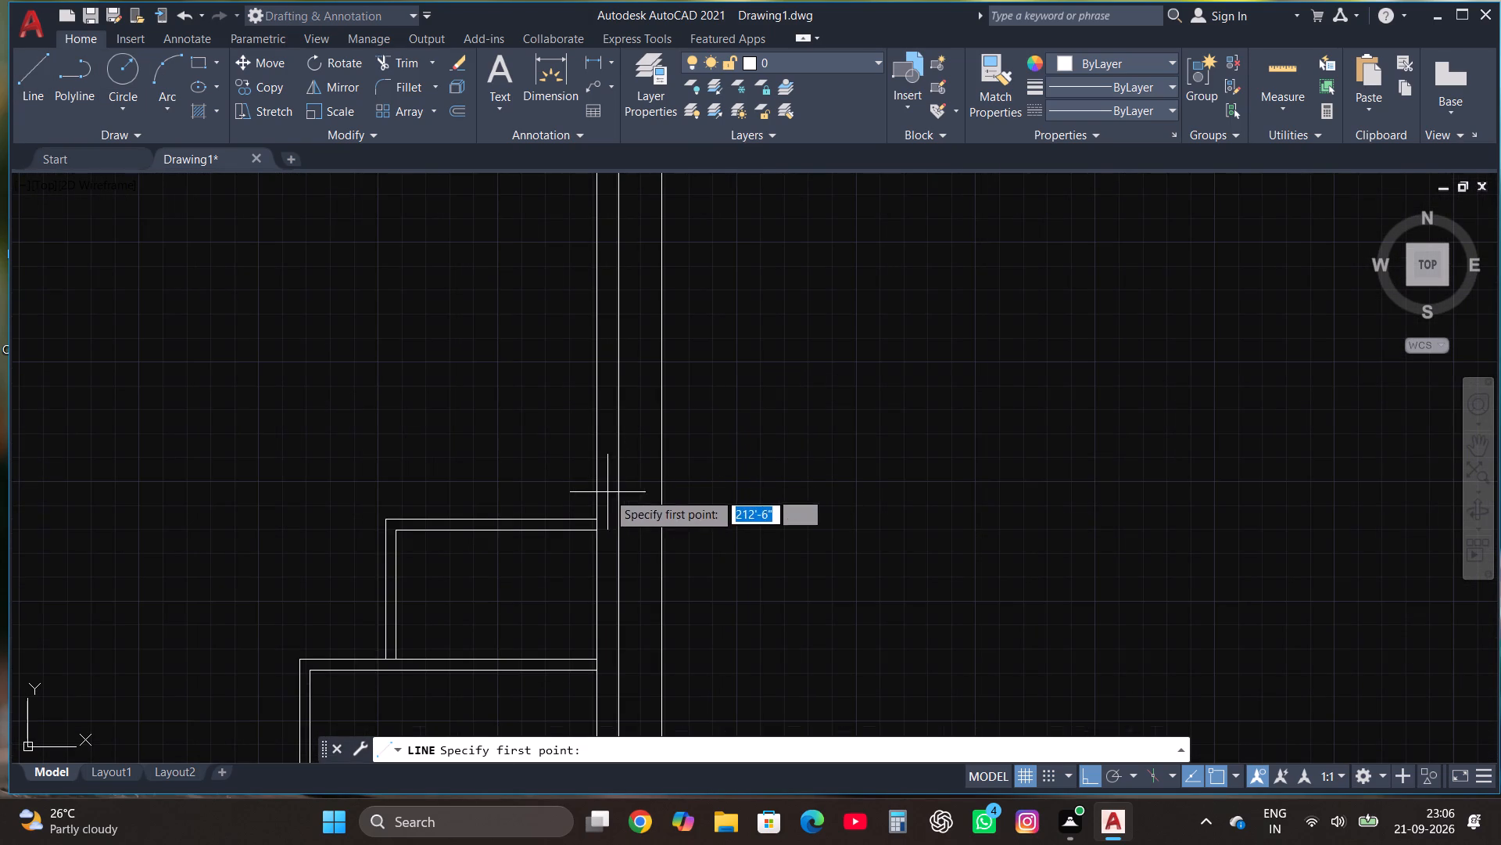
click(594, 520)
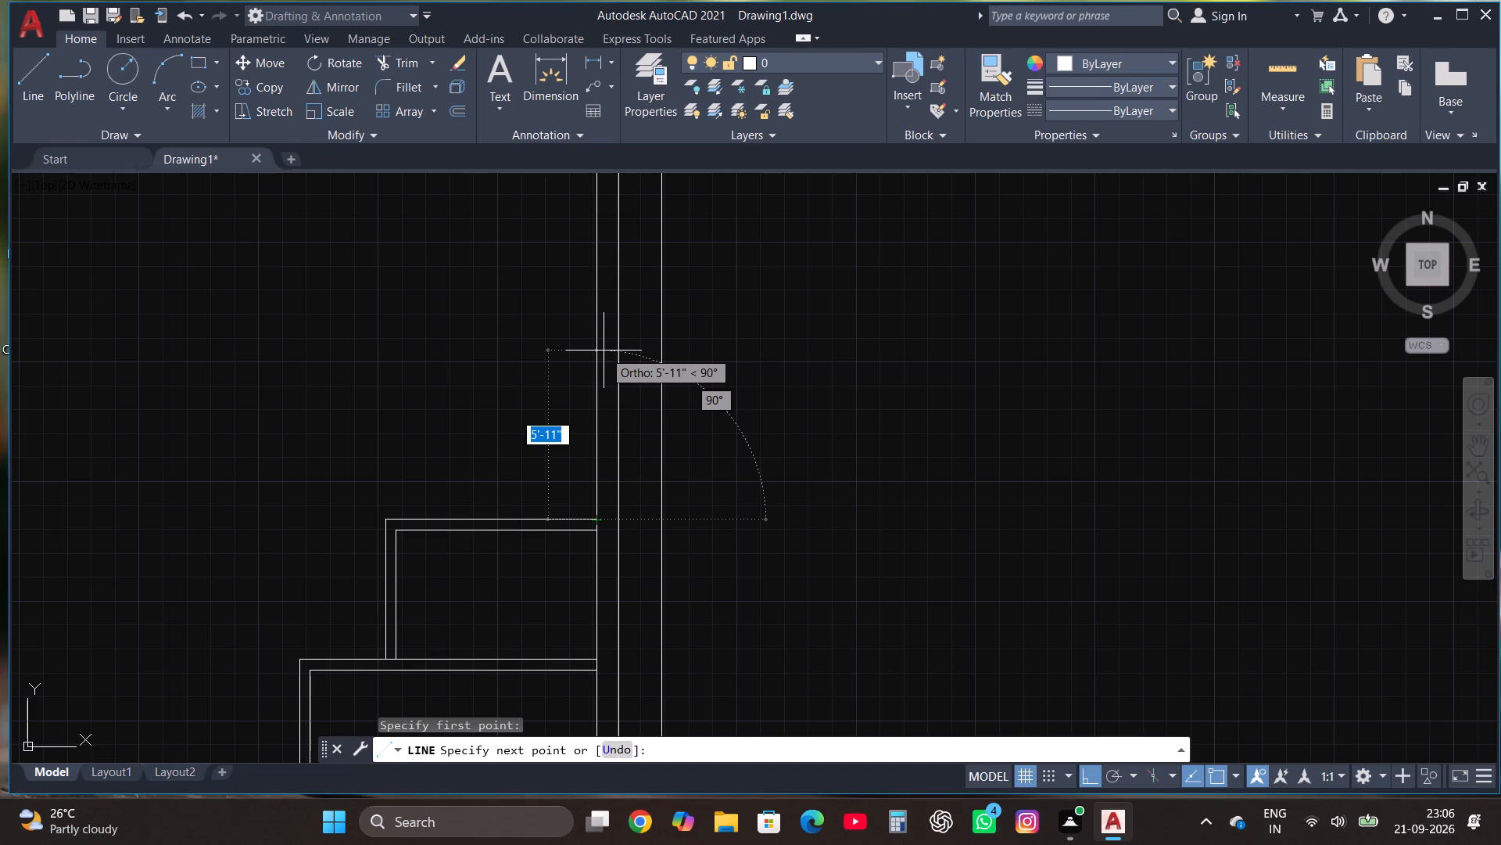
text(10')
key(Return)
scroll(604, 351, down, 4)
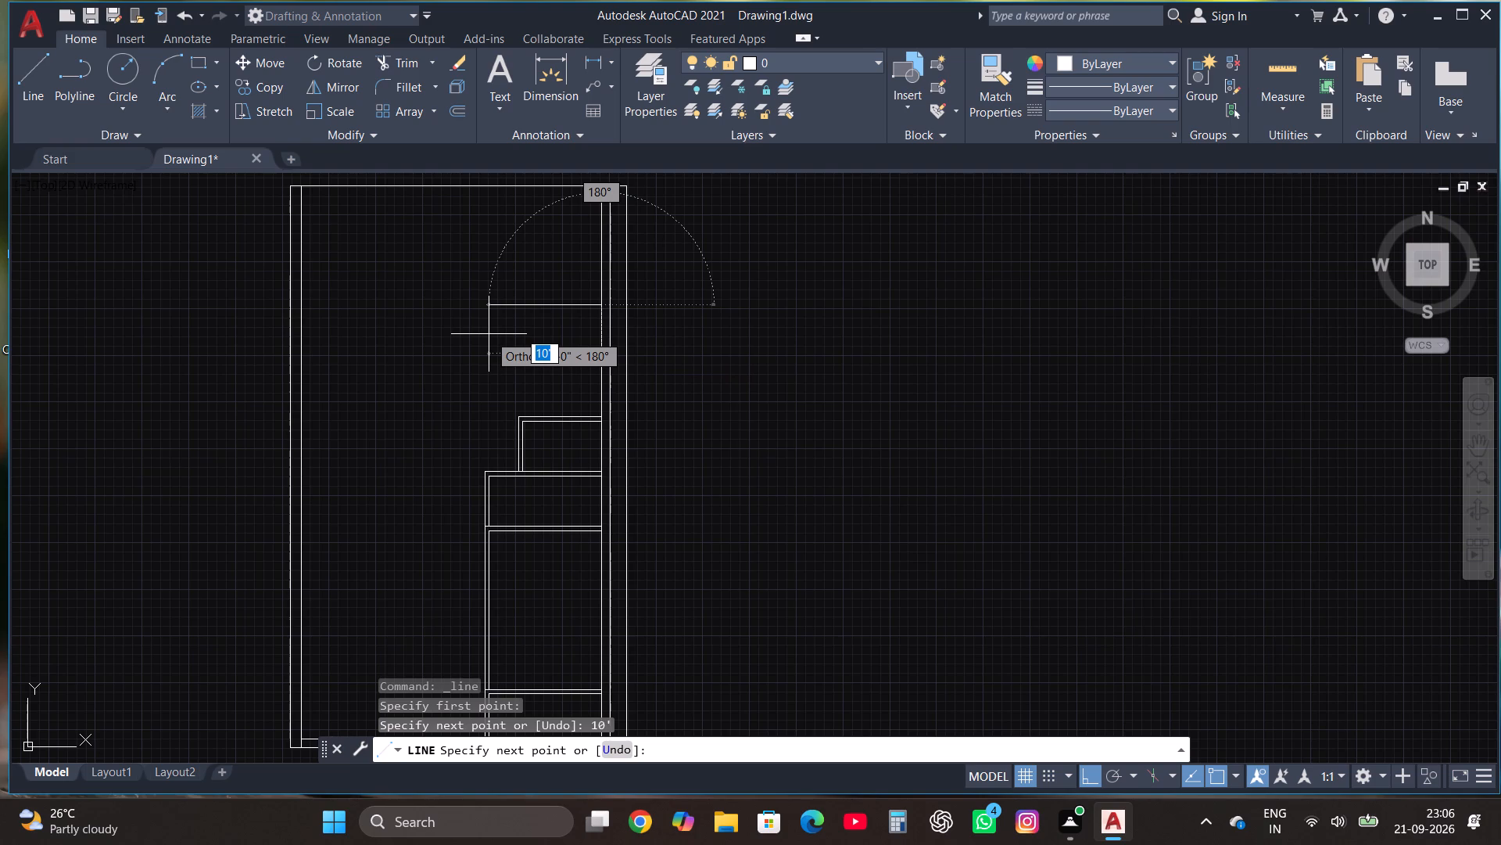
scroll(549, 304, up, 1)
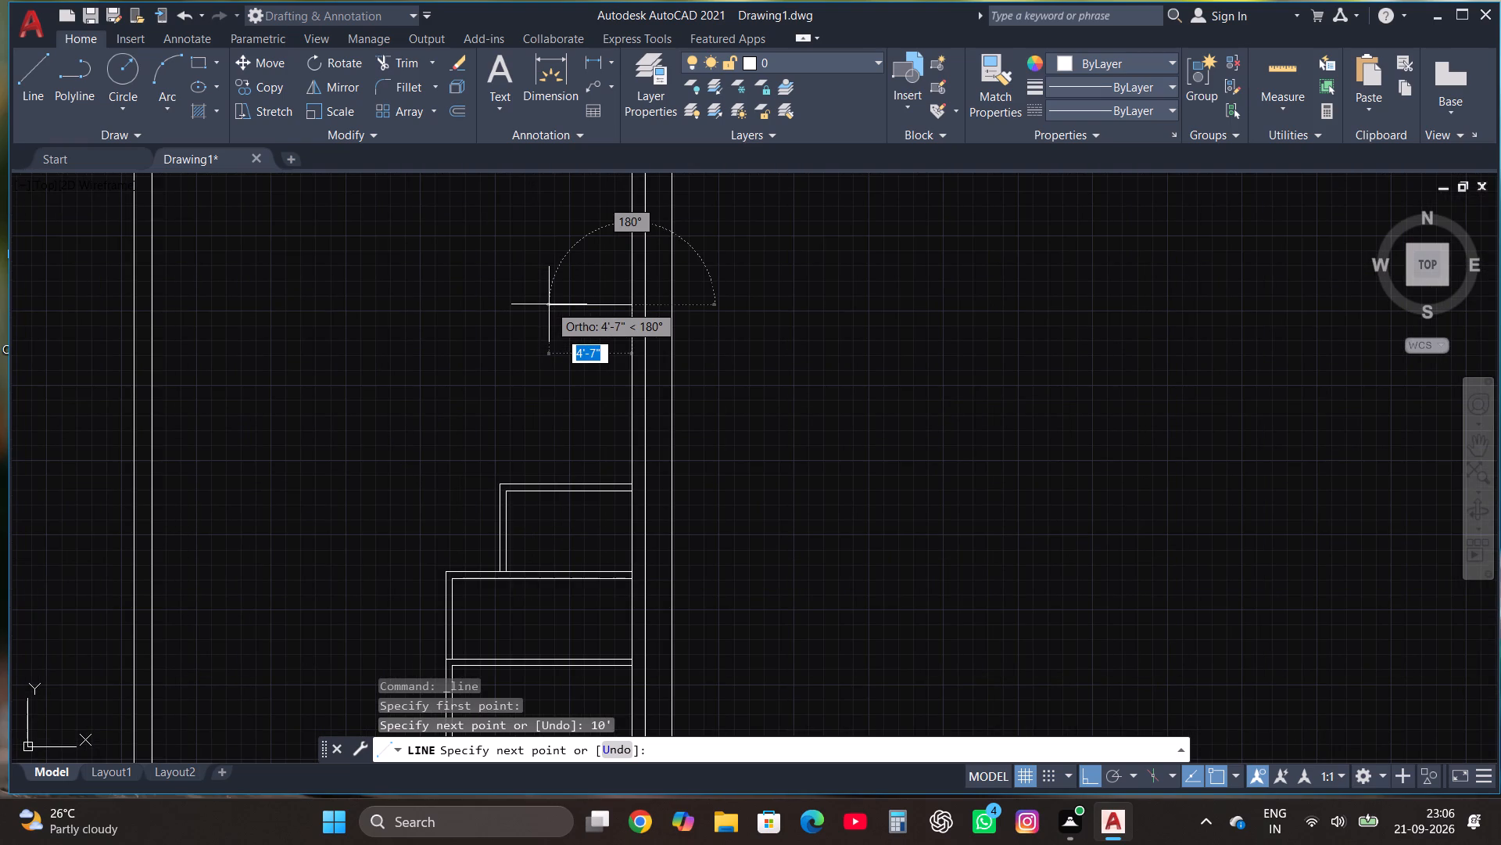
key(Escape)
Draw a room outline above the 7' wide room: 9'8" up, 10' left, 9'8" down, and right to that room's outer corner.
click(36, 83)
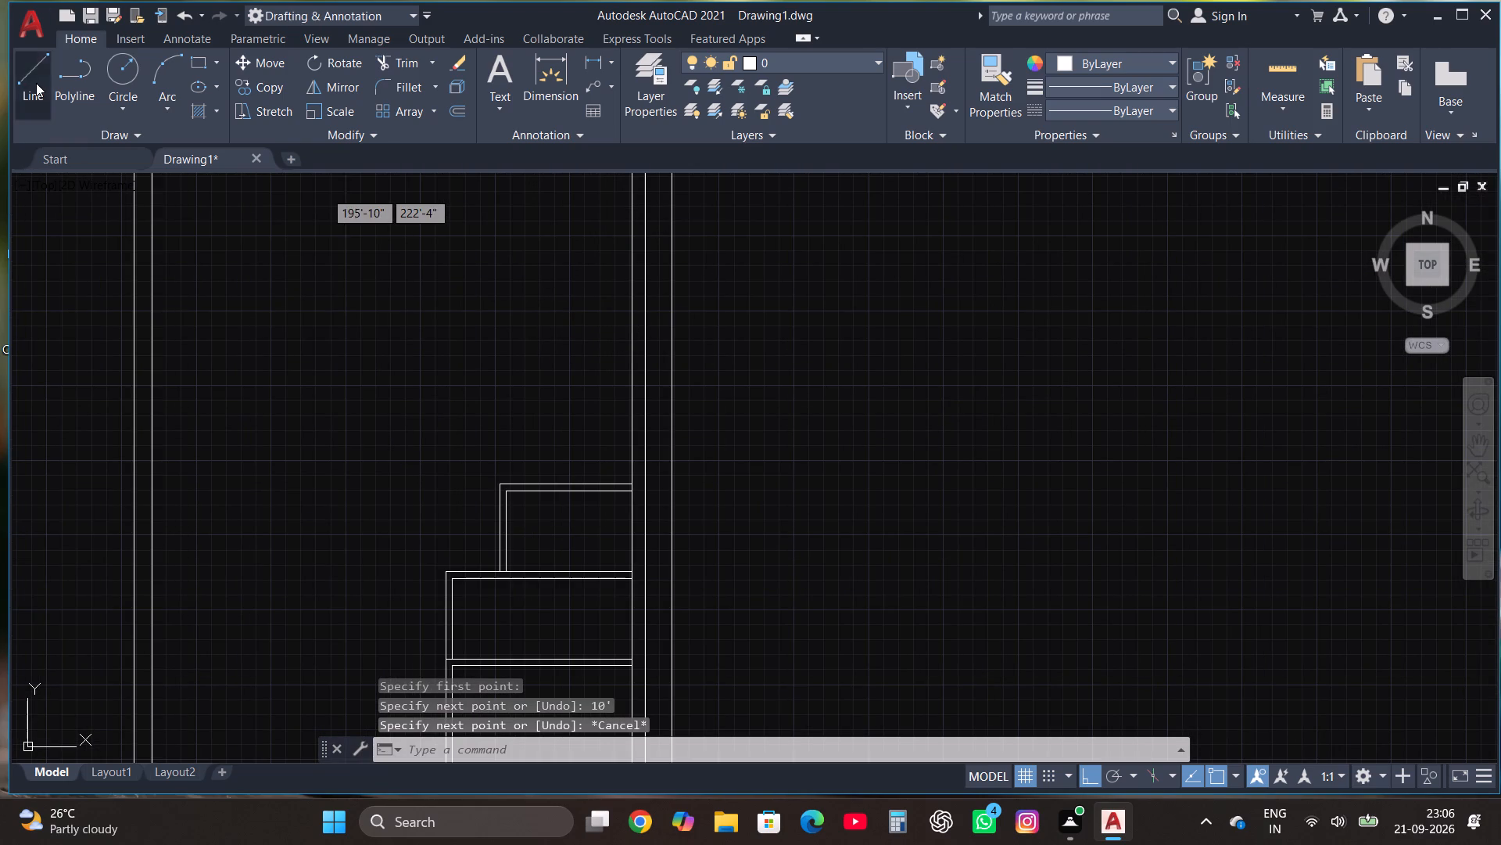
click(628, 484)
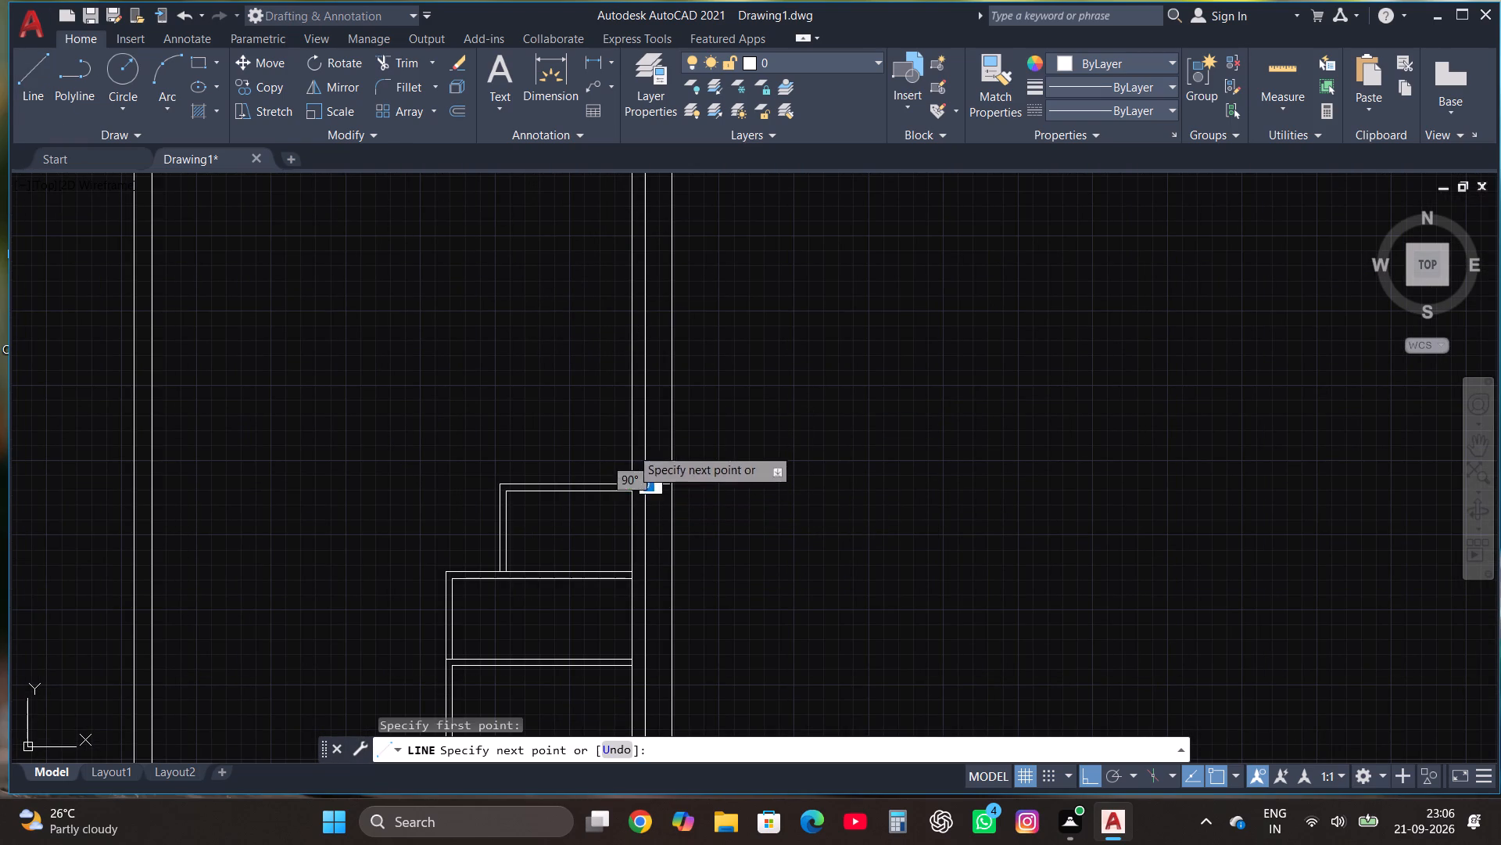
text(9'8")
key(Return)
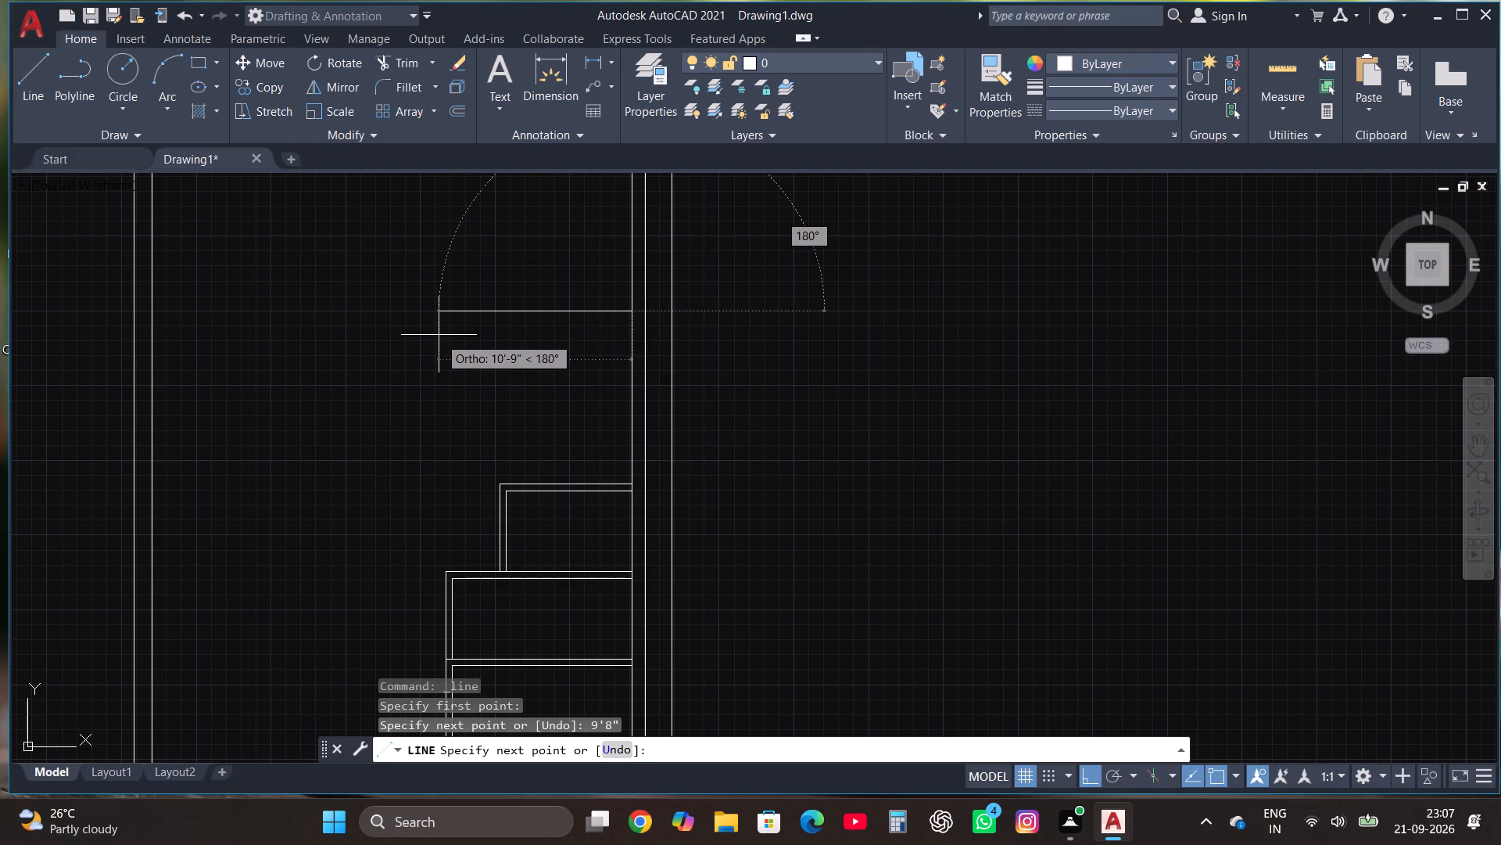
key(4)
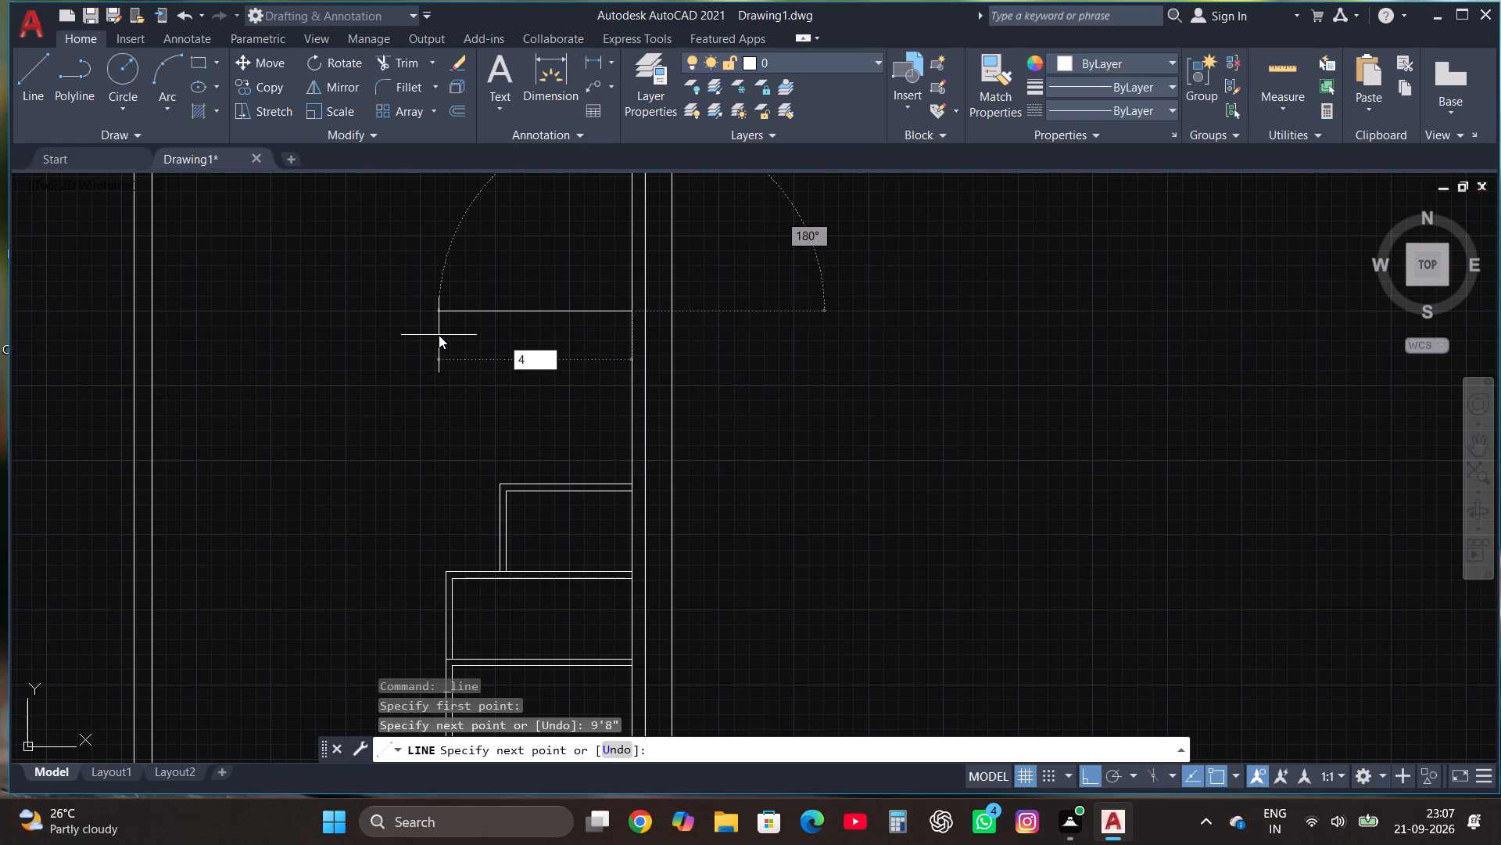
key(BackSpace)
text(10')
key(Return)
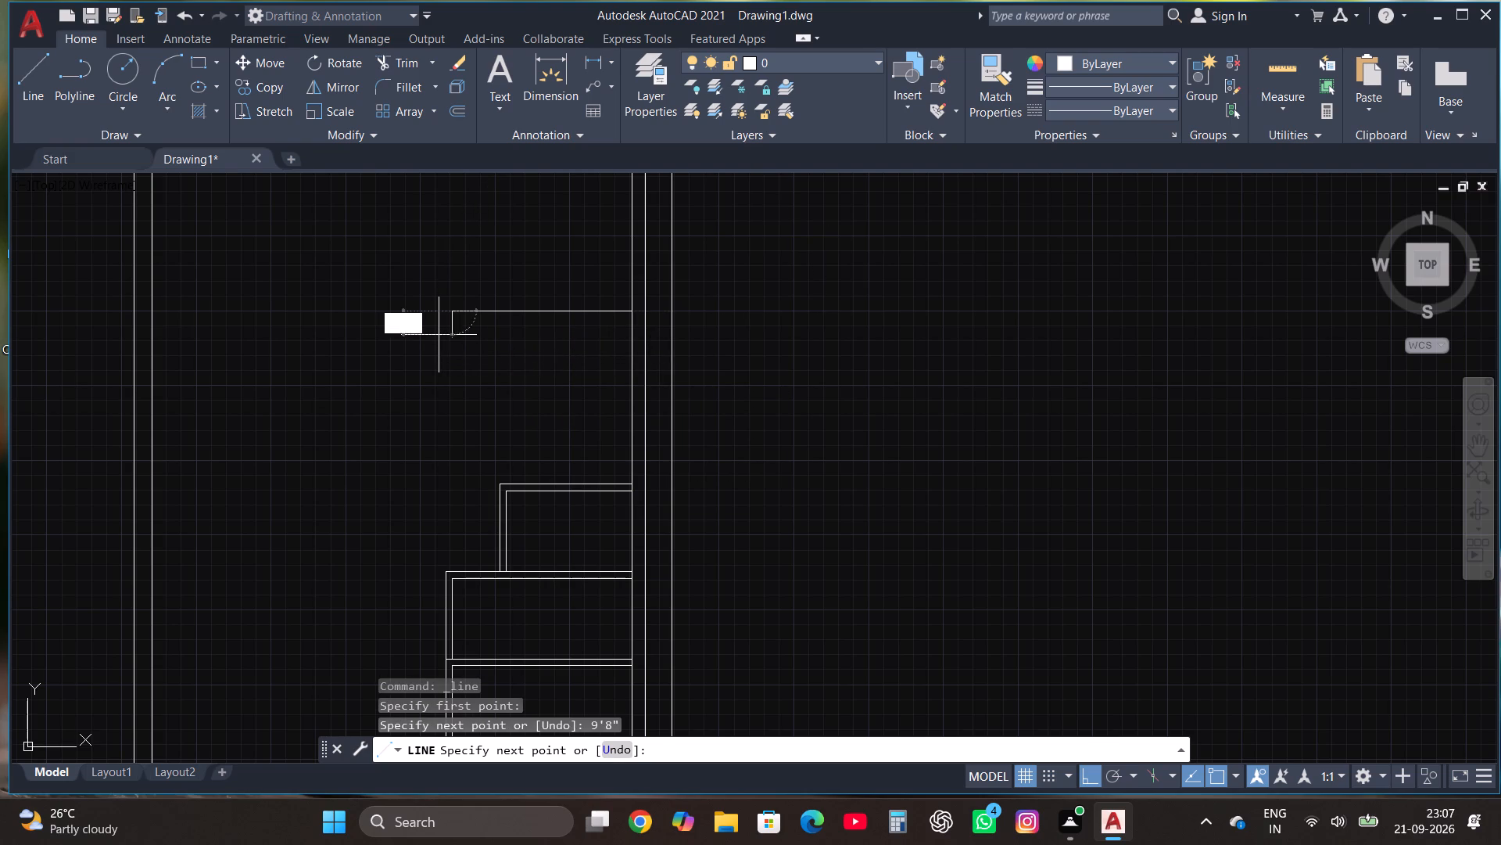
text(9'8")
key(Return)
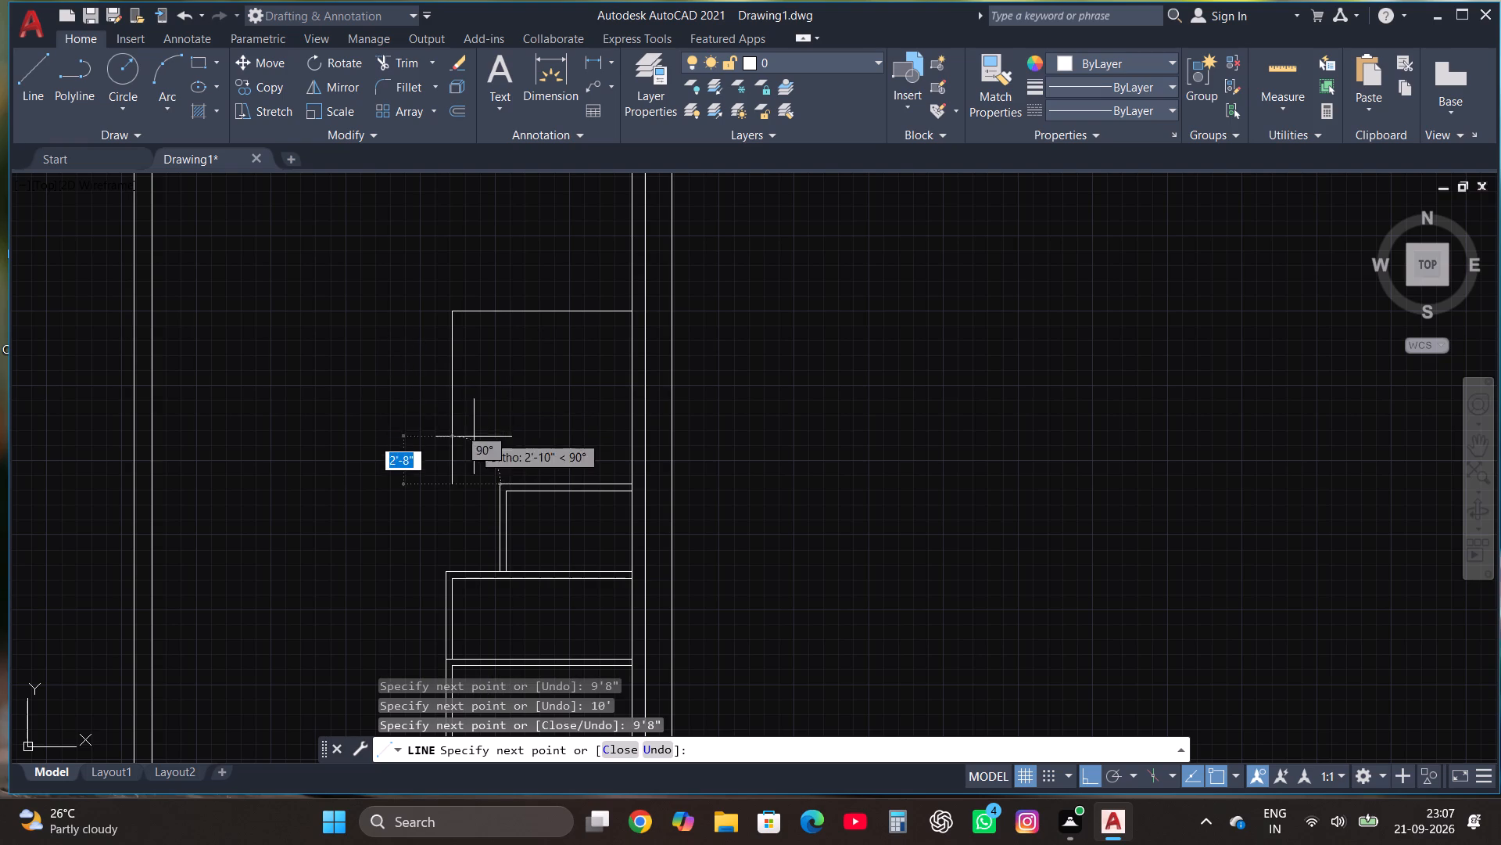
scroll(493, 484, up, 3)
click(521, 491)
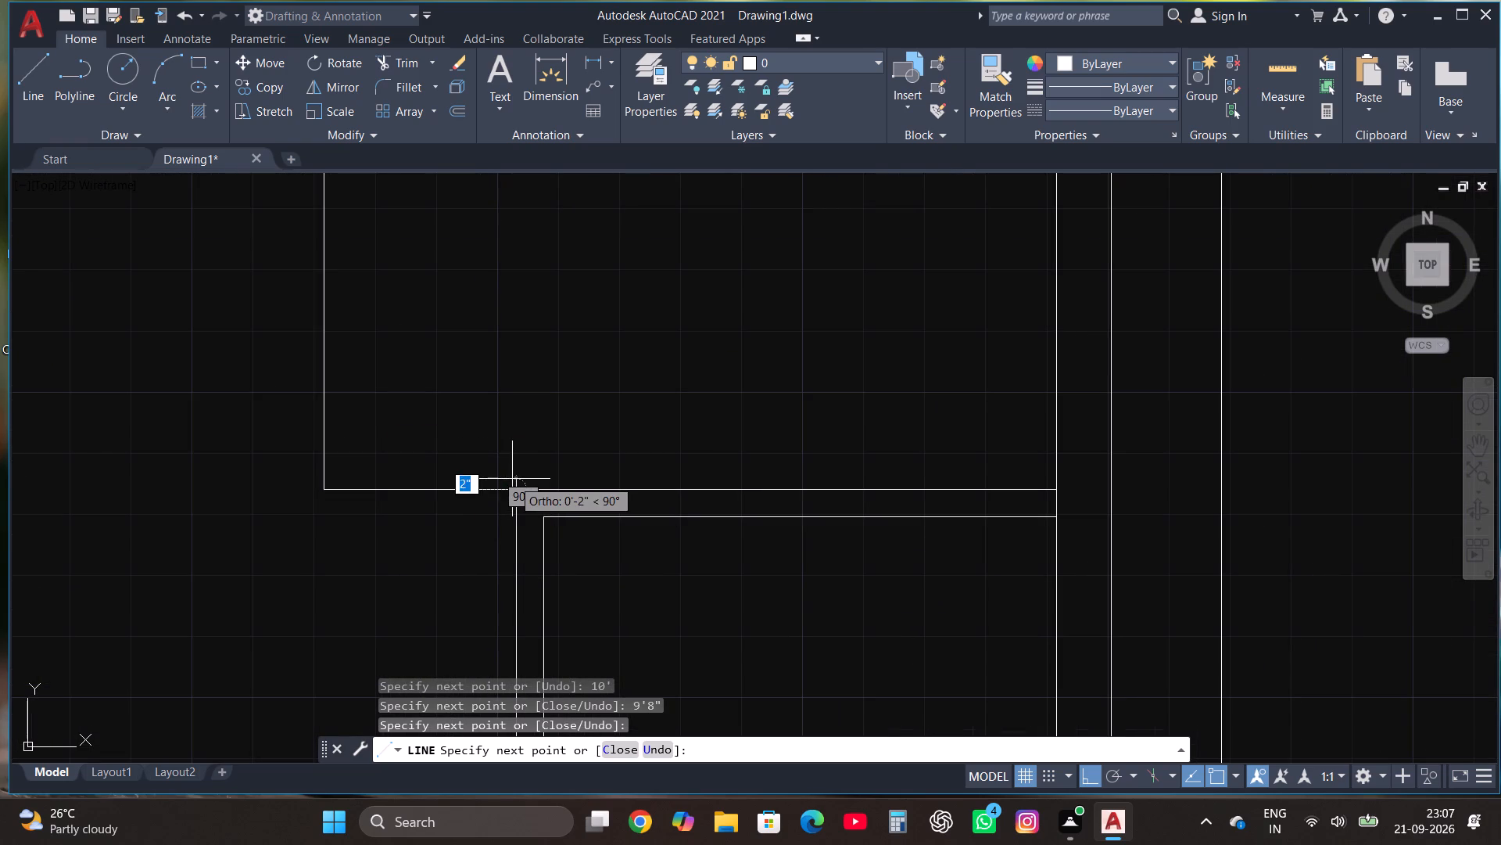
key(Escape)
Offset the 9'8" room's top line, left line and short bottom line outward by 4.5" each.
scroll(542, 514, down, 3)
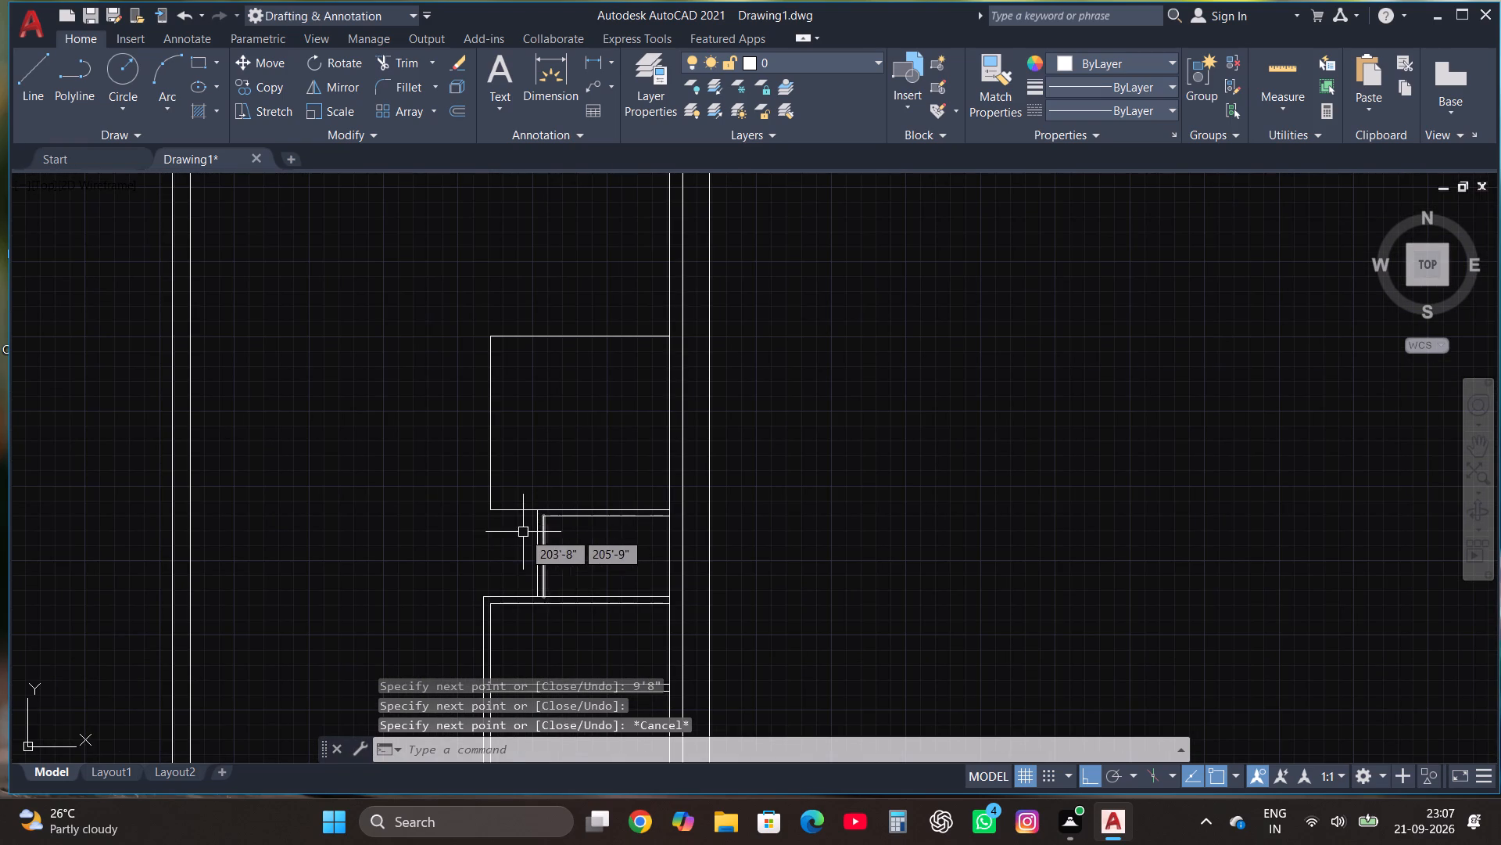
drag(508, 526, 505, 519)
click(440, 216)
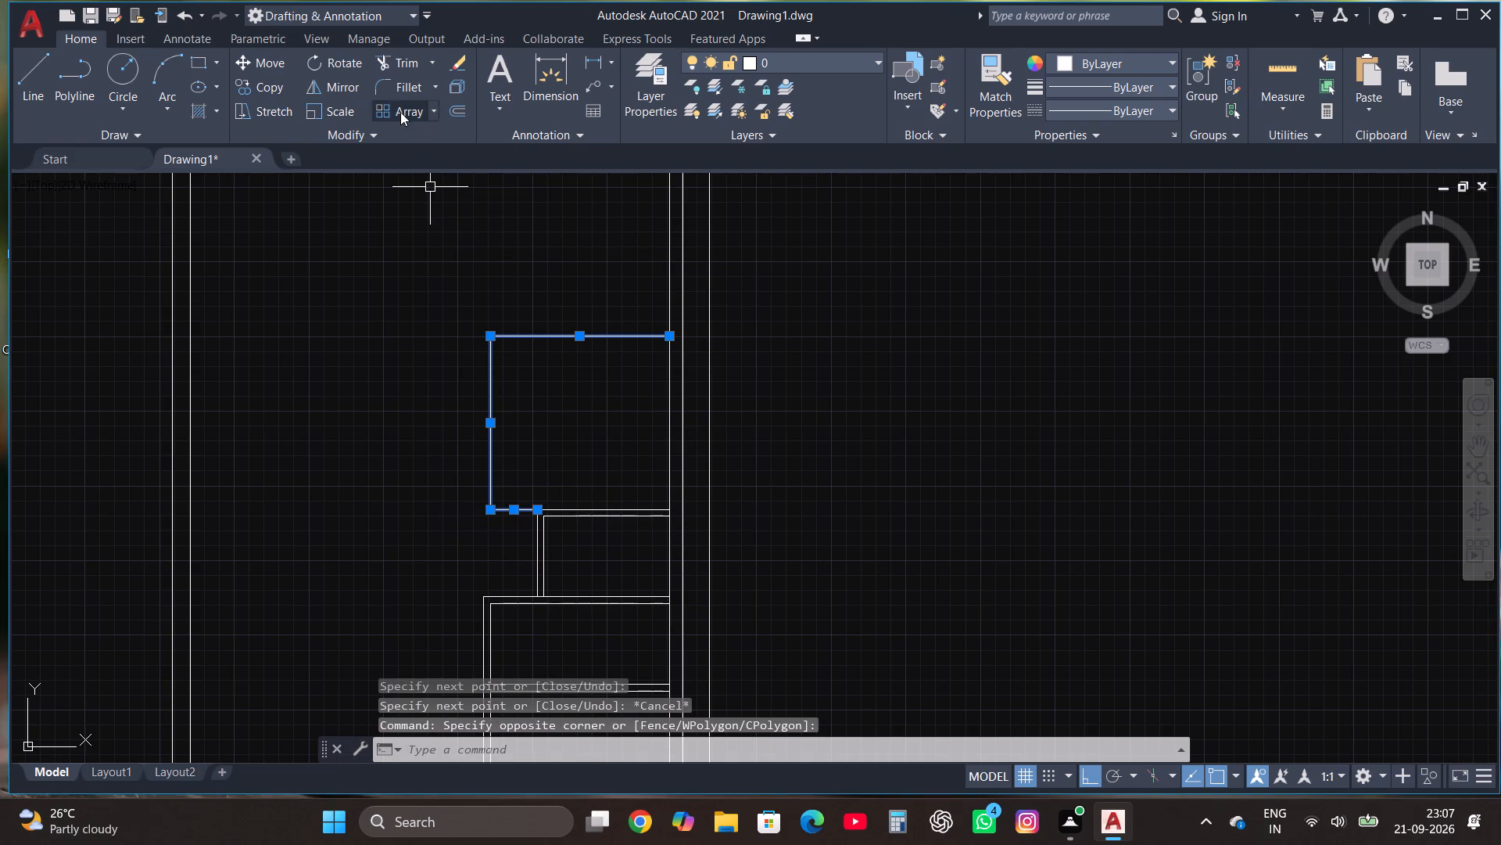
click(452, 105)
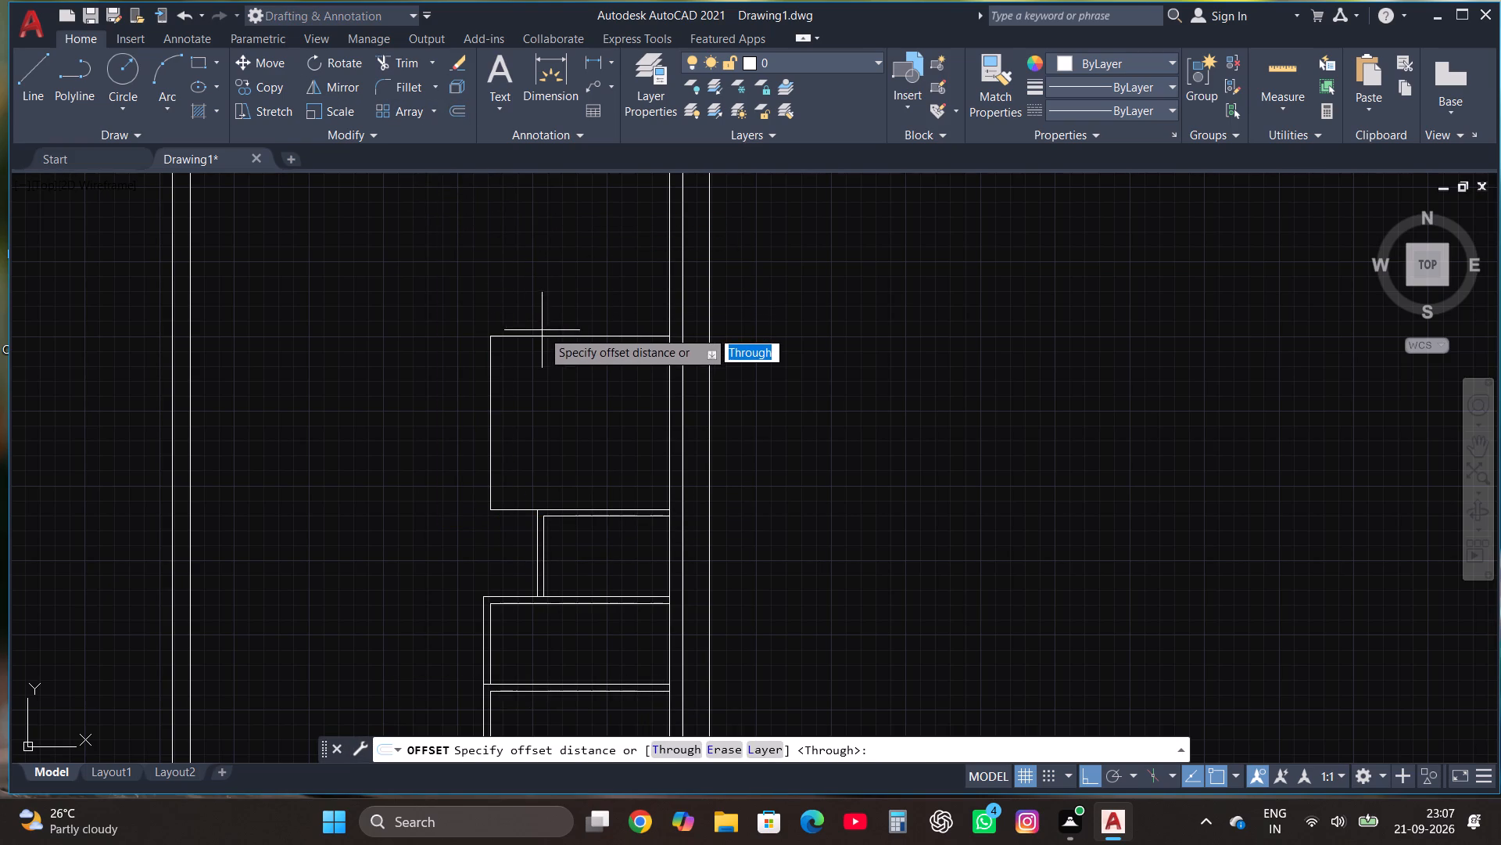
click(546, 335)
click(548, 325)
click(553, 335)
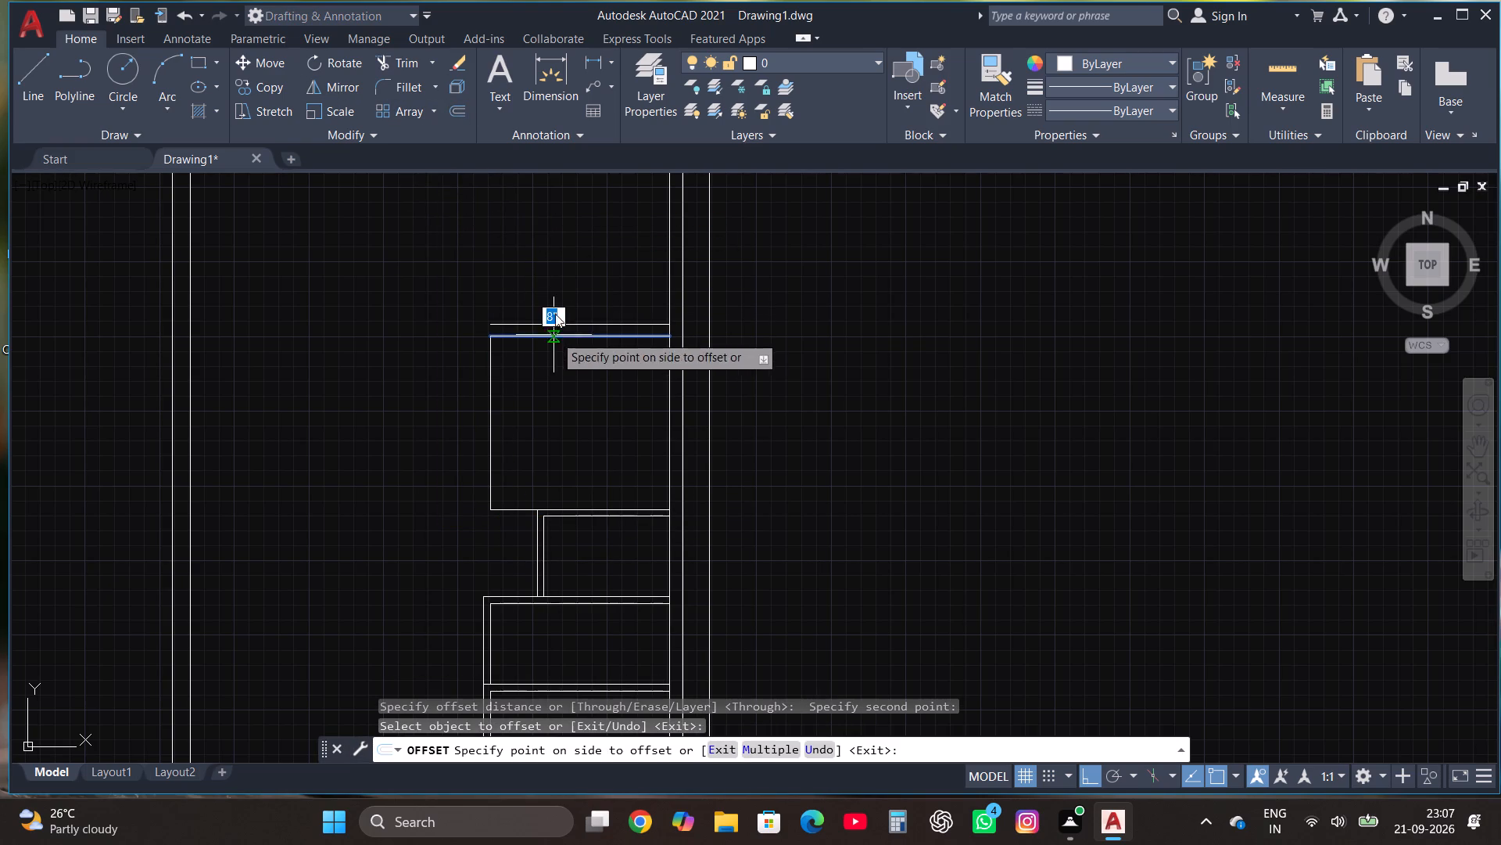
text(4.5")
key(Return)
click(494, 455)
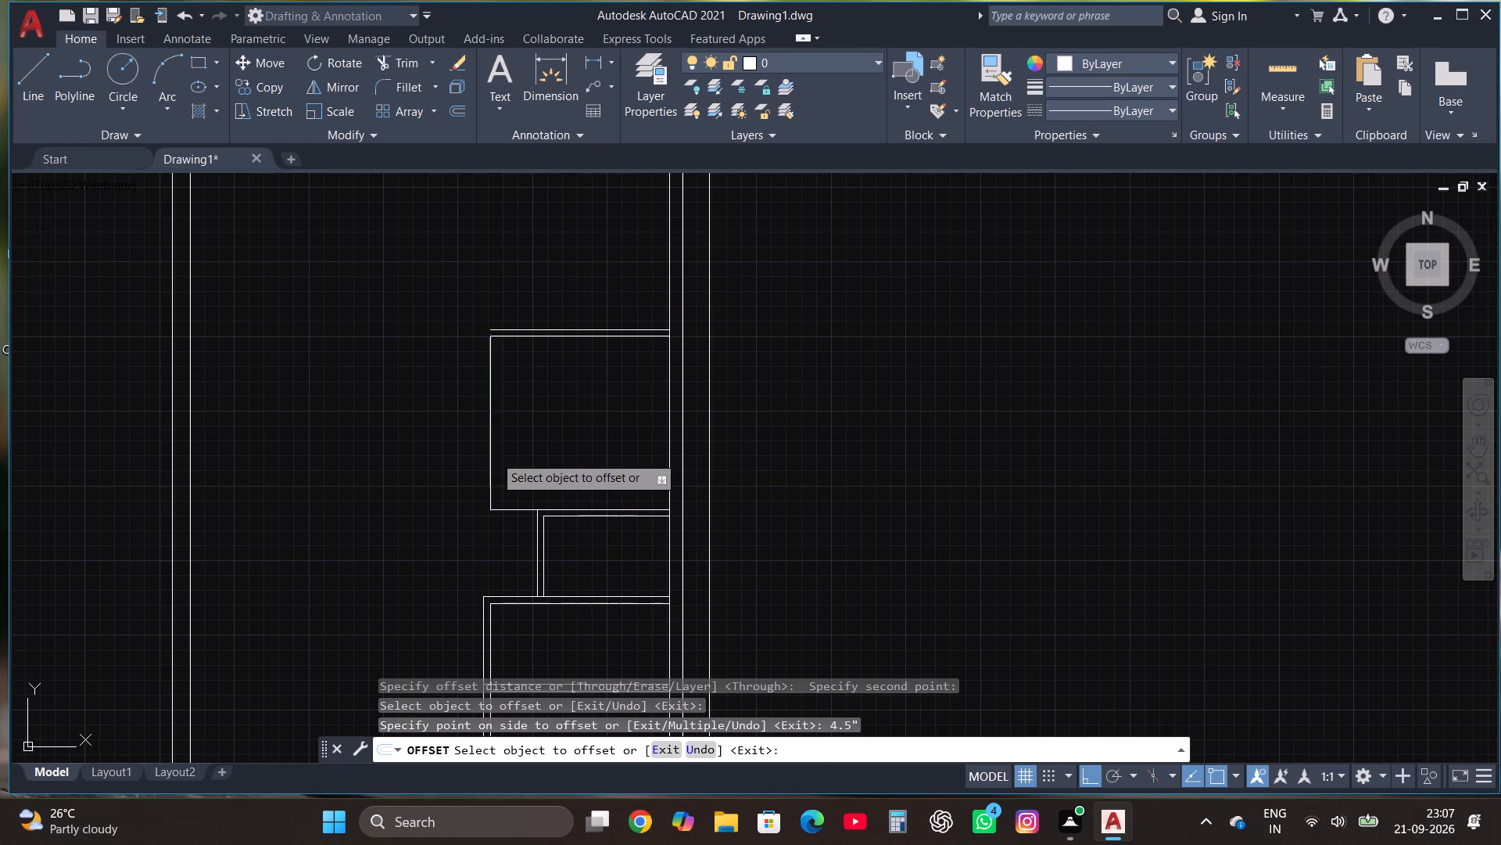
text(4.5")
key(Return)
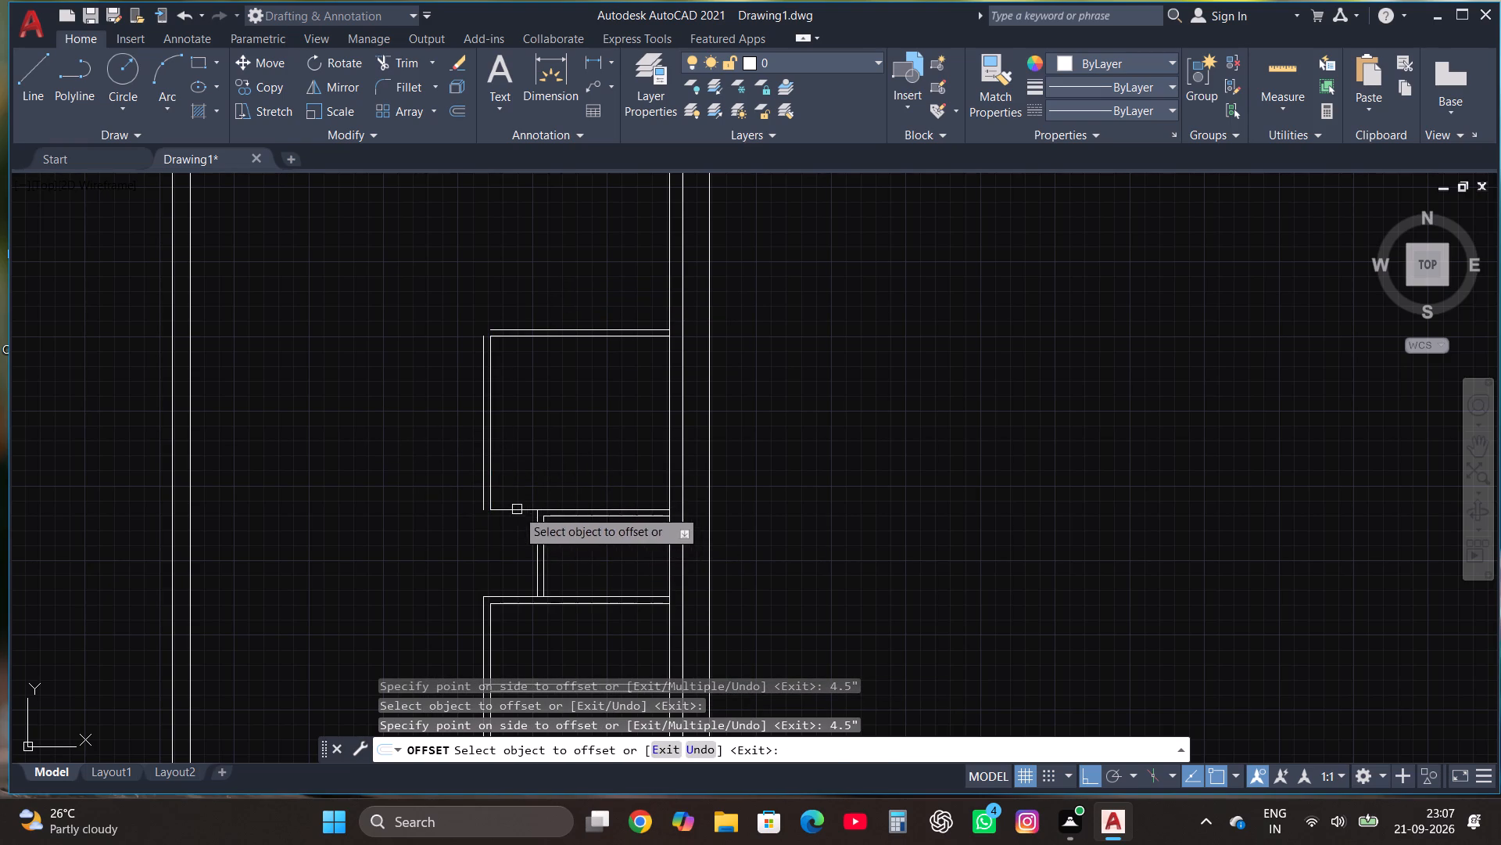
click(517, 509)
text(4.5")
key(Return)
key(Escape)
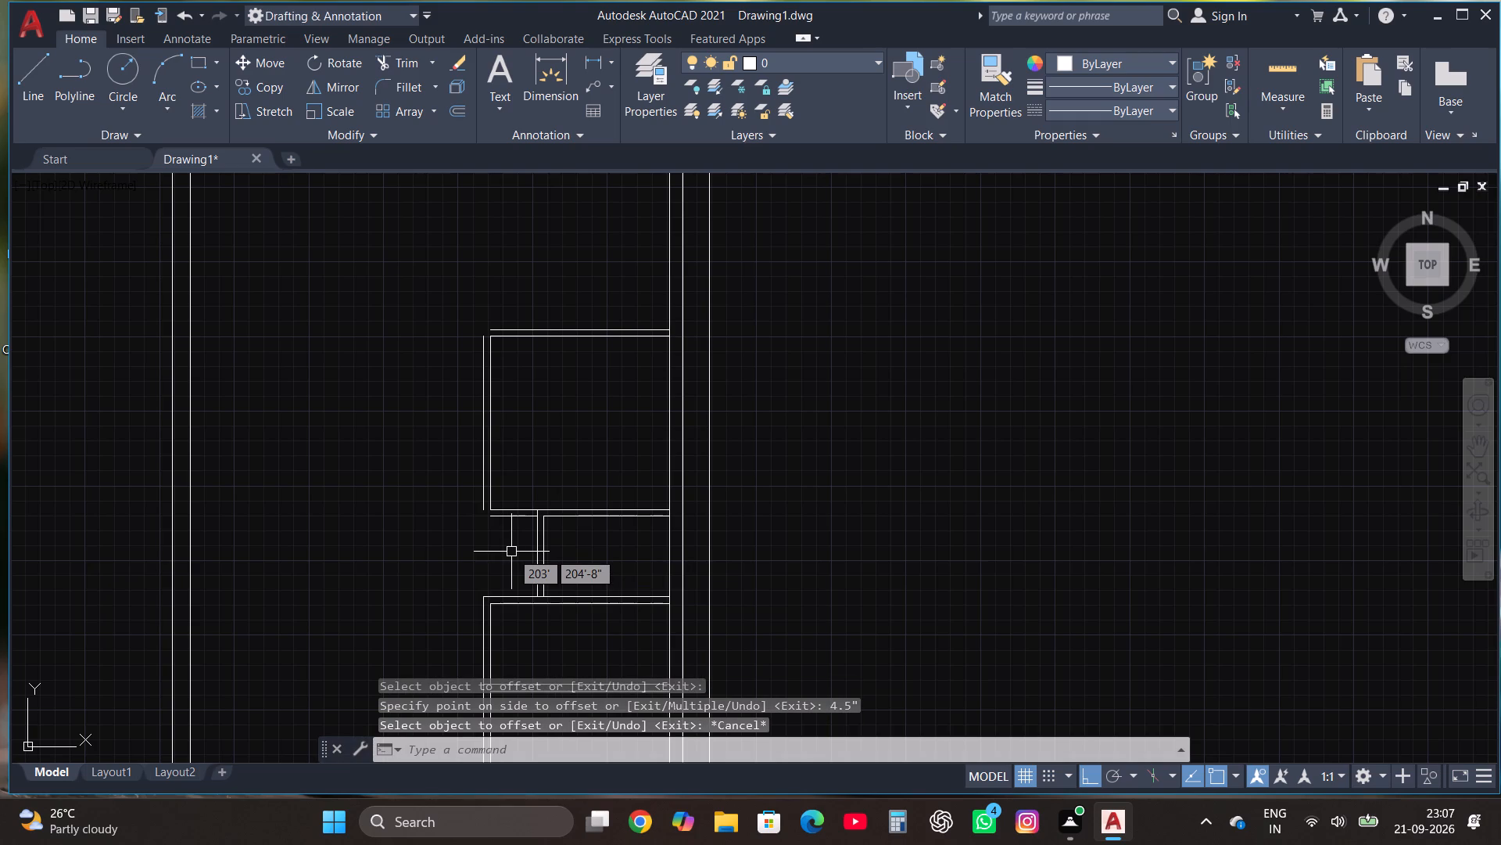
Fillet the 4.5" offset lines of the upper 9'8" room into square corners at its top-left and bottom-left.
drag(410, 99, 405, 88)
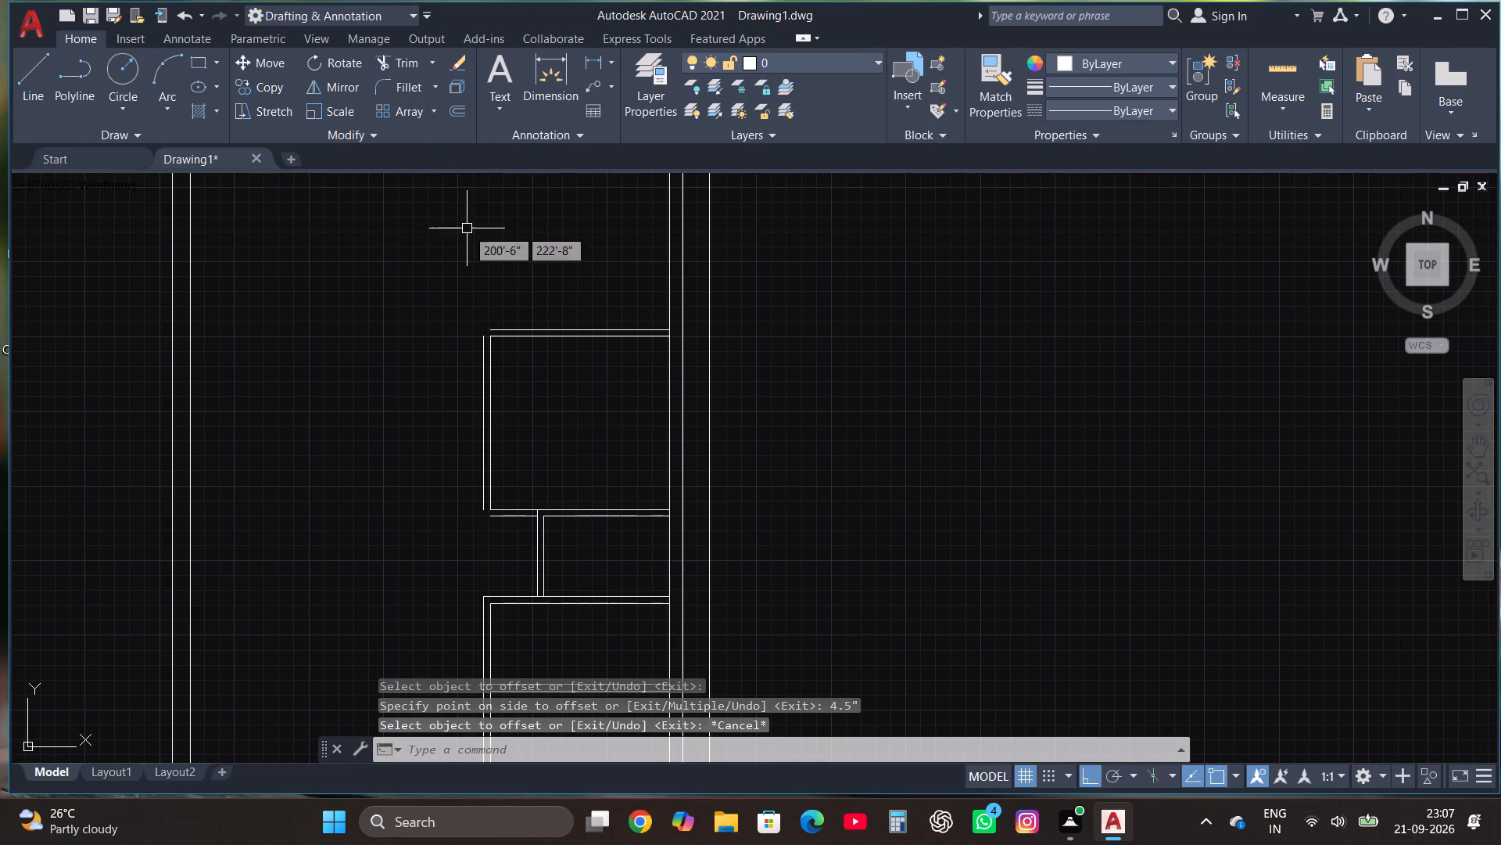
click(420, 92)
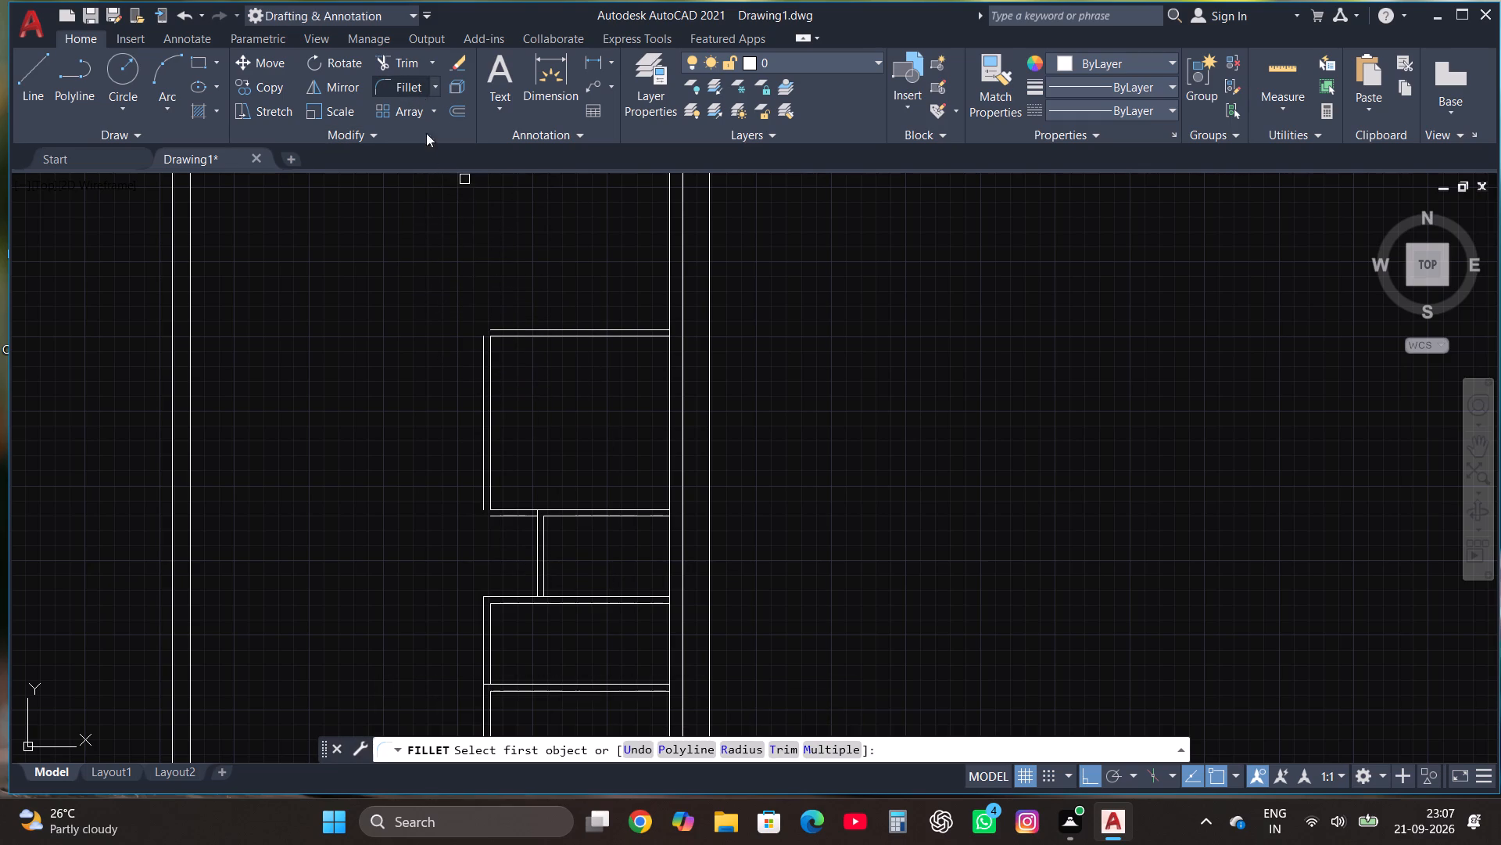
click(485, 376)
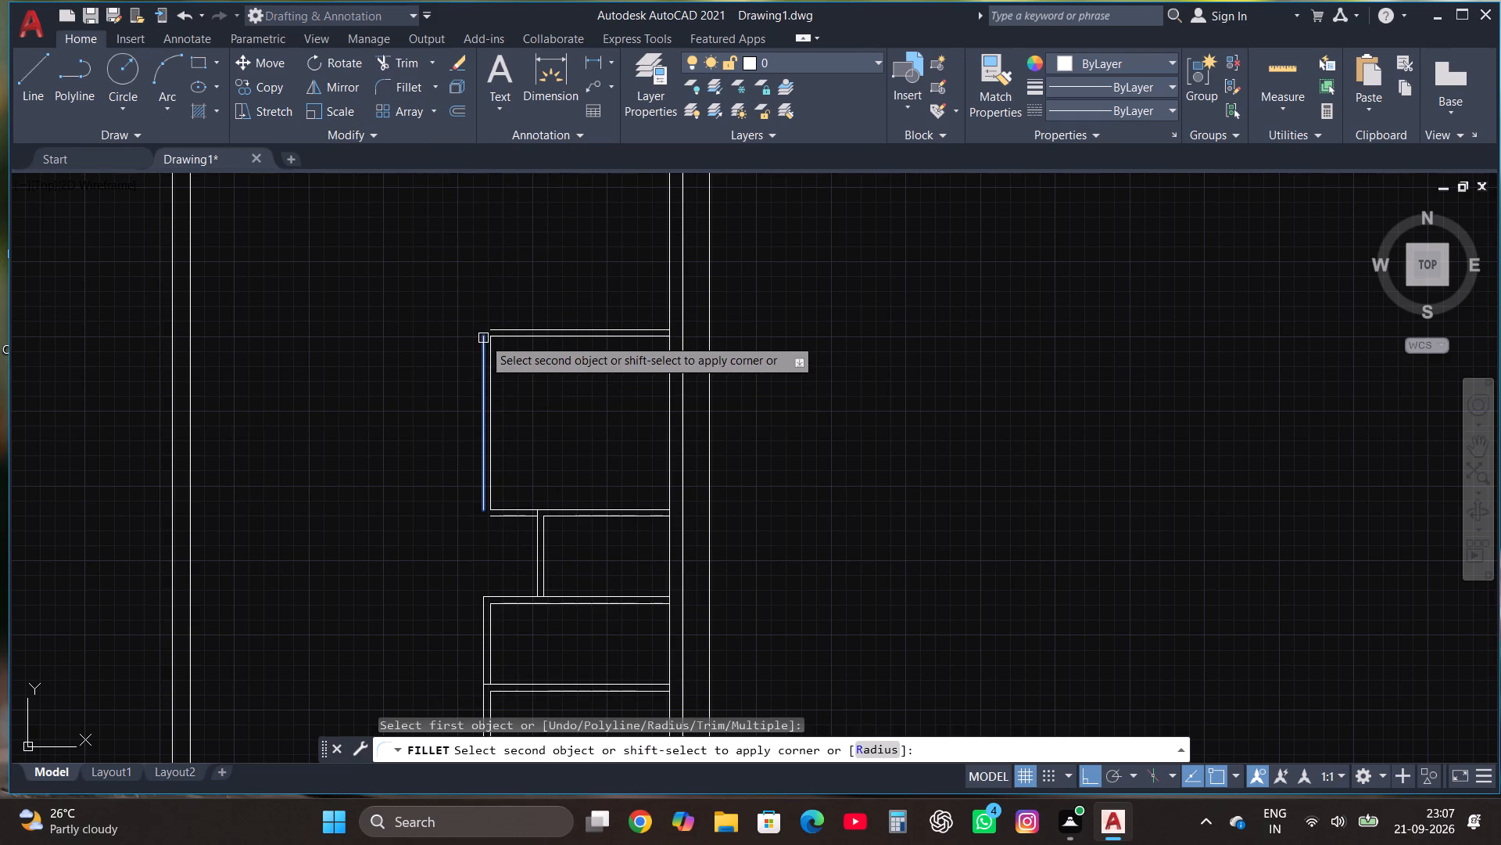
click(506, 330)
click(404, 86)
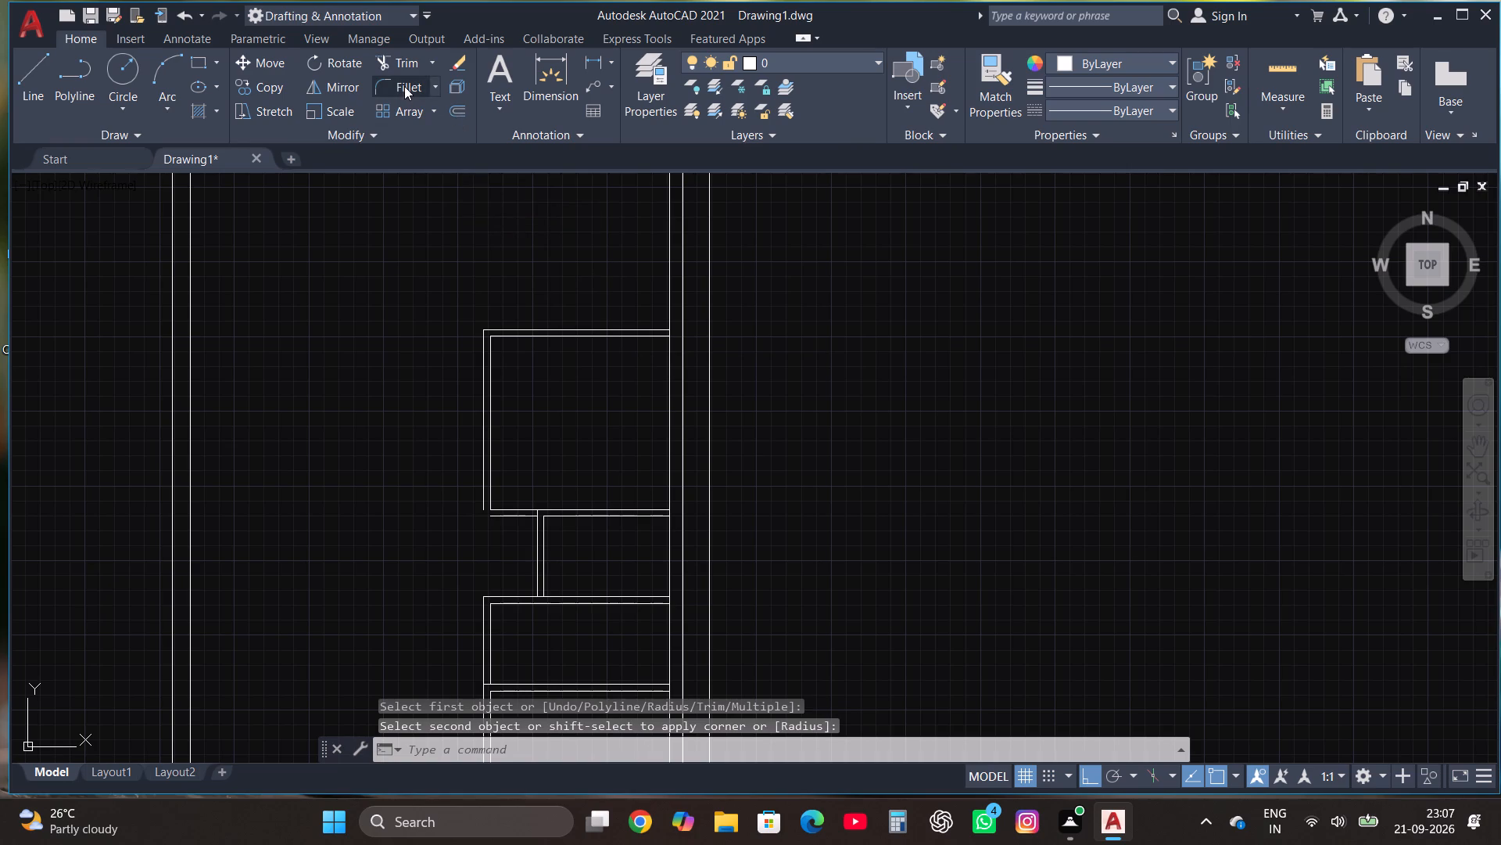
click(481, 452)
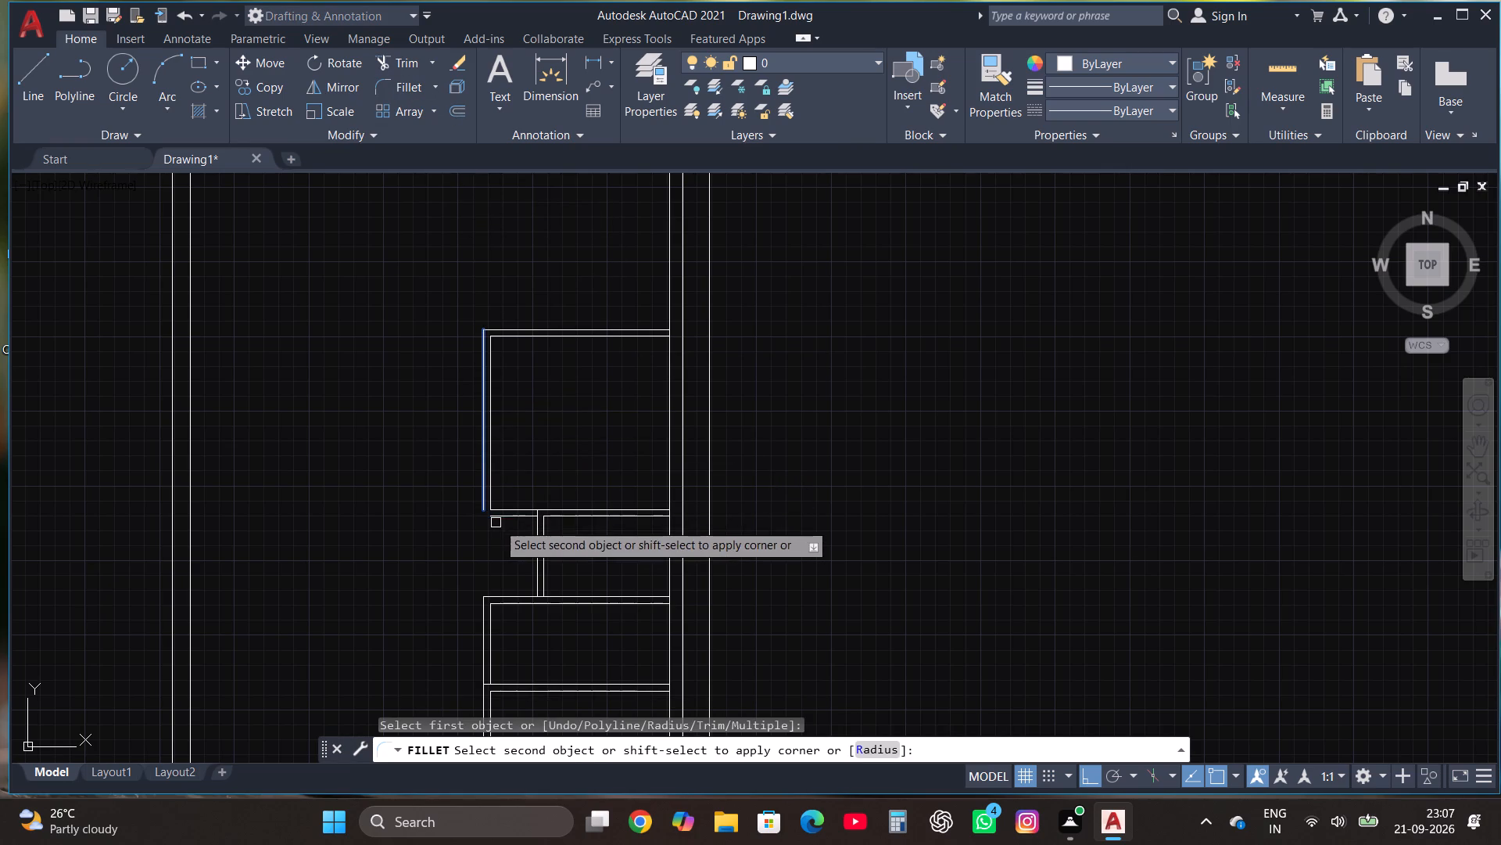
click(498, 523)
click(510, 515)
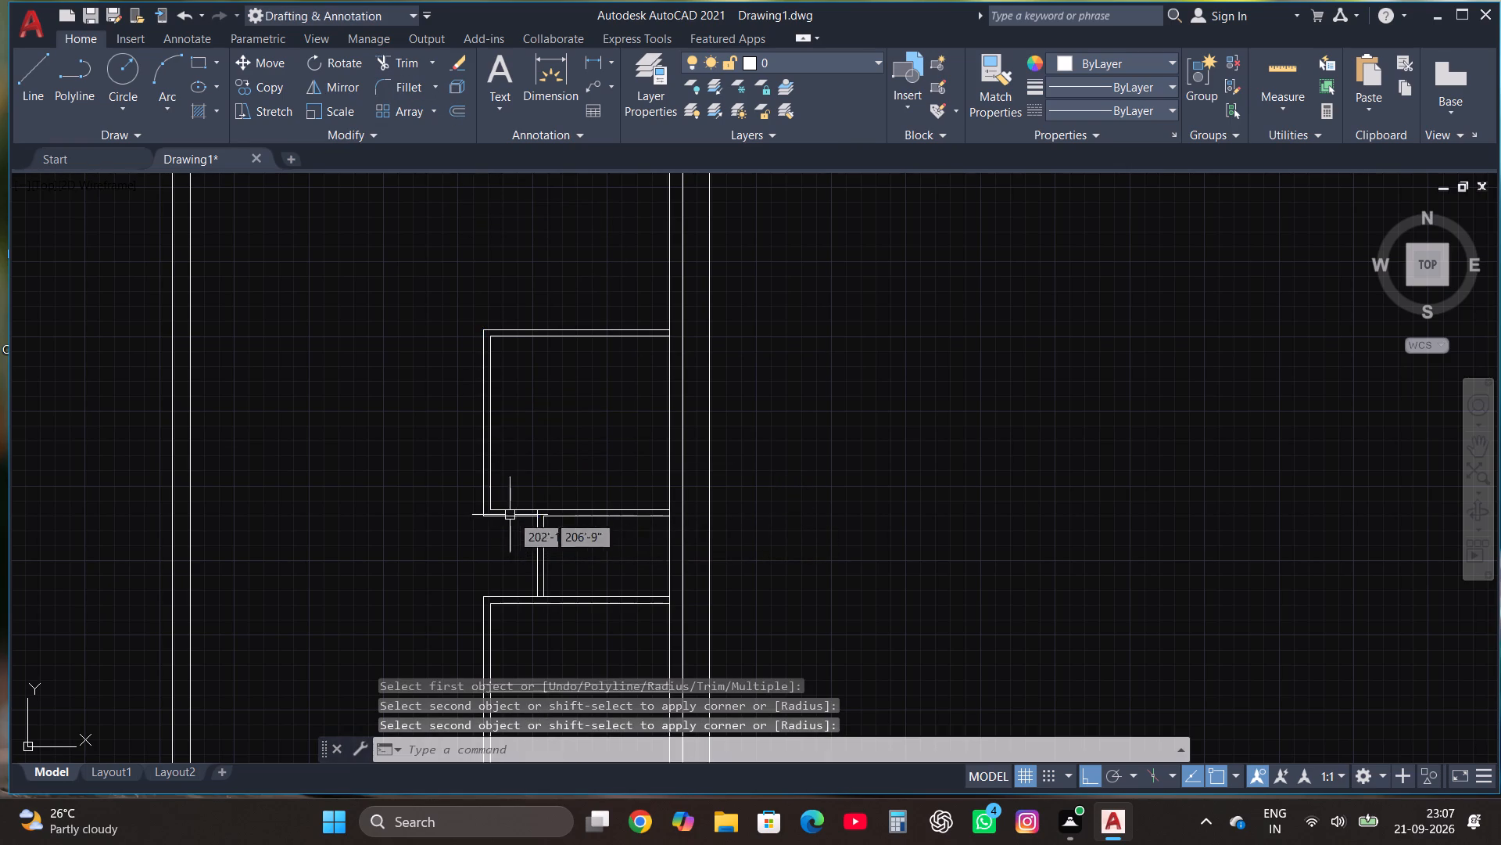
Draw another room outline from that room's outer top-right corner: 9'8" up, 10' left and 9'8" down.
scroll(709, 553, down, 4)
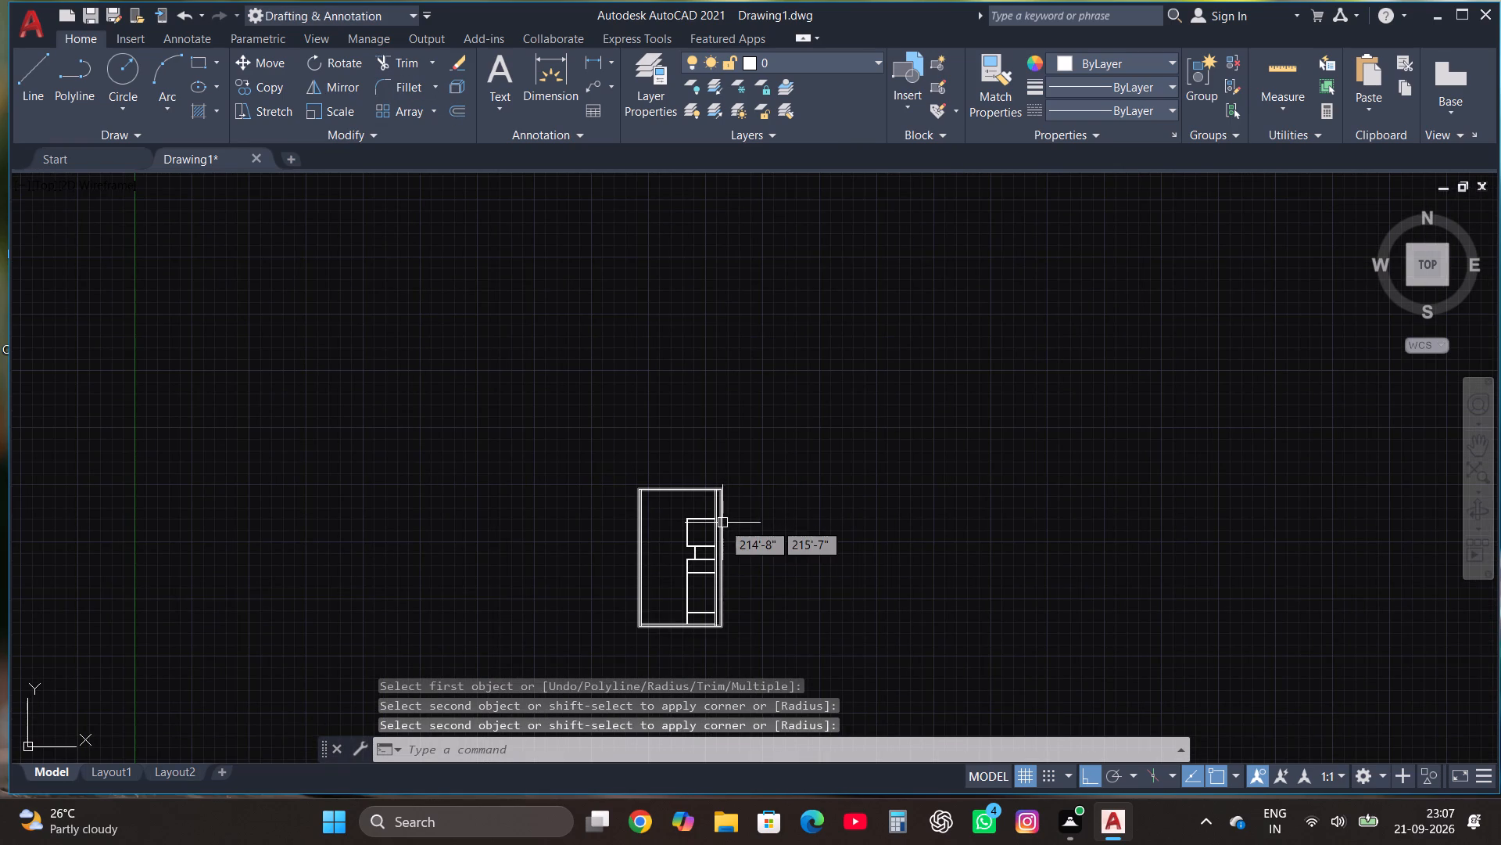
scroll(725, 534, up, 1)
scroll(725, 534, down, 1)
scroll(725, 534, up, 1)
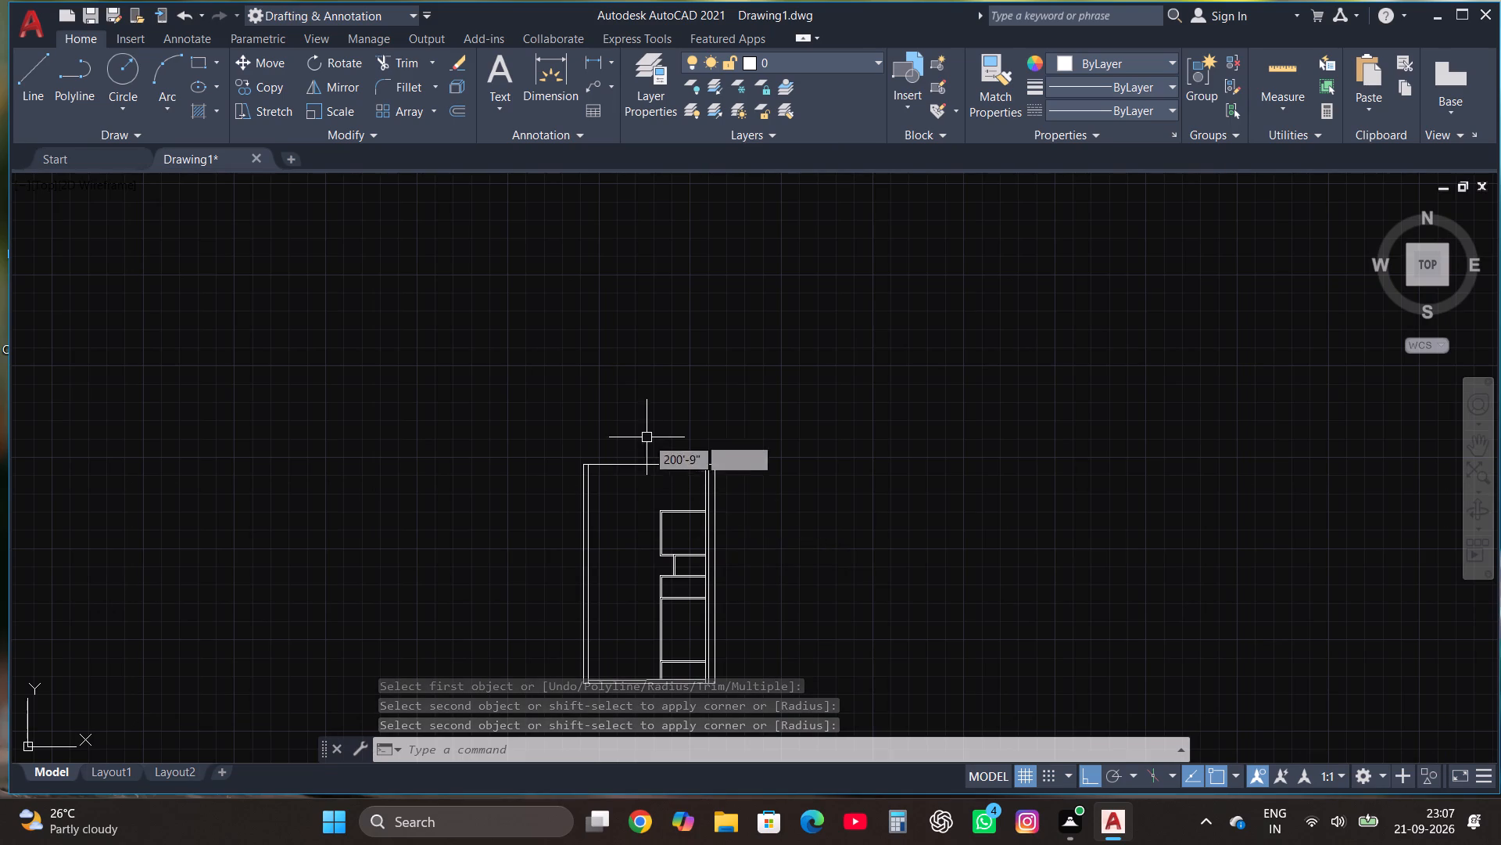
scroll(738, 520, up, 2)
click(32, 76)
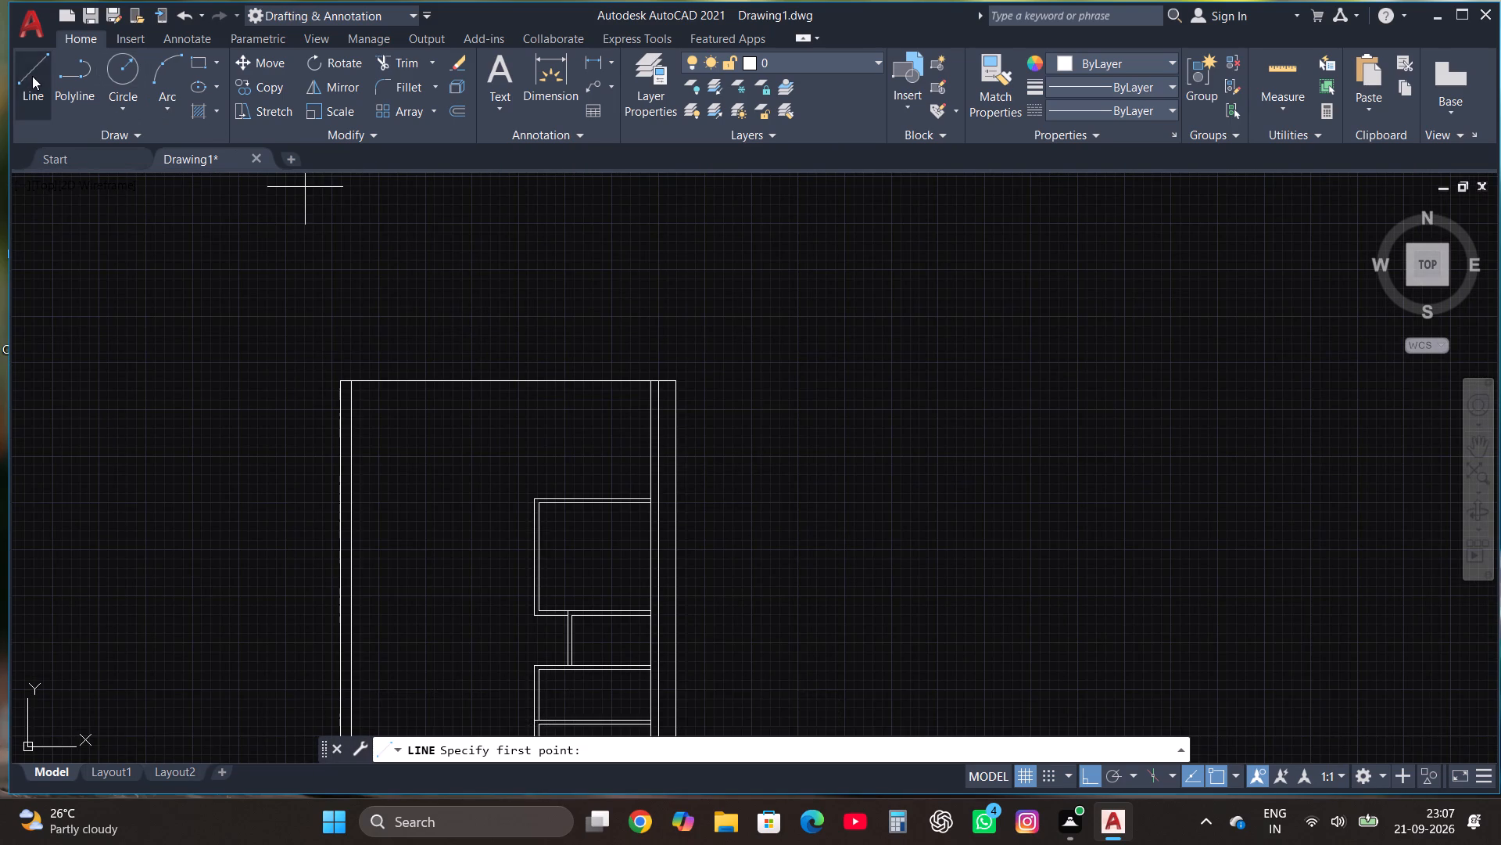
scroll(643, 468, up, 2)
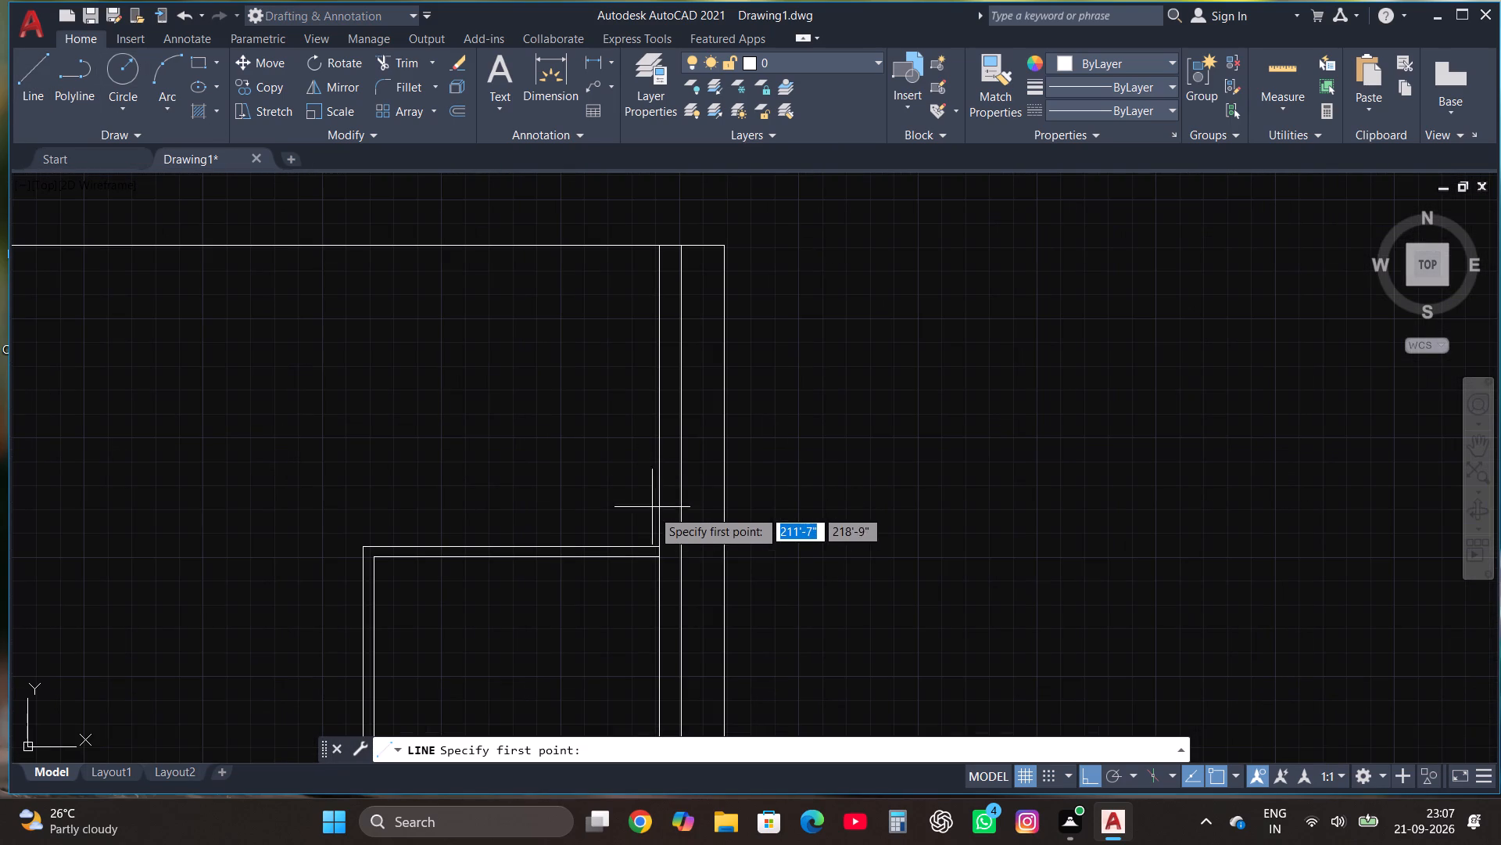
click(663, 548)
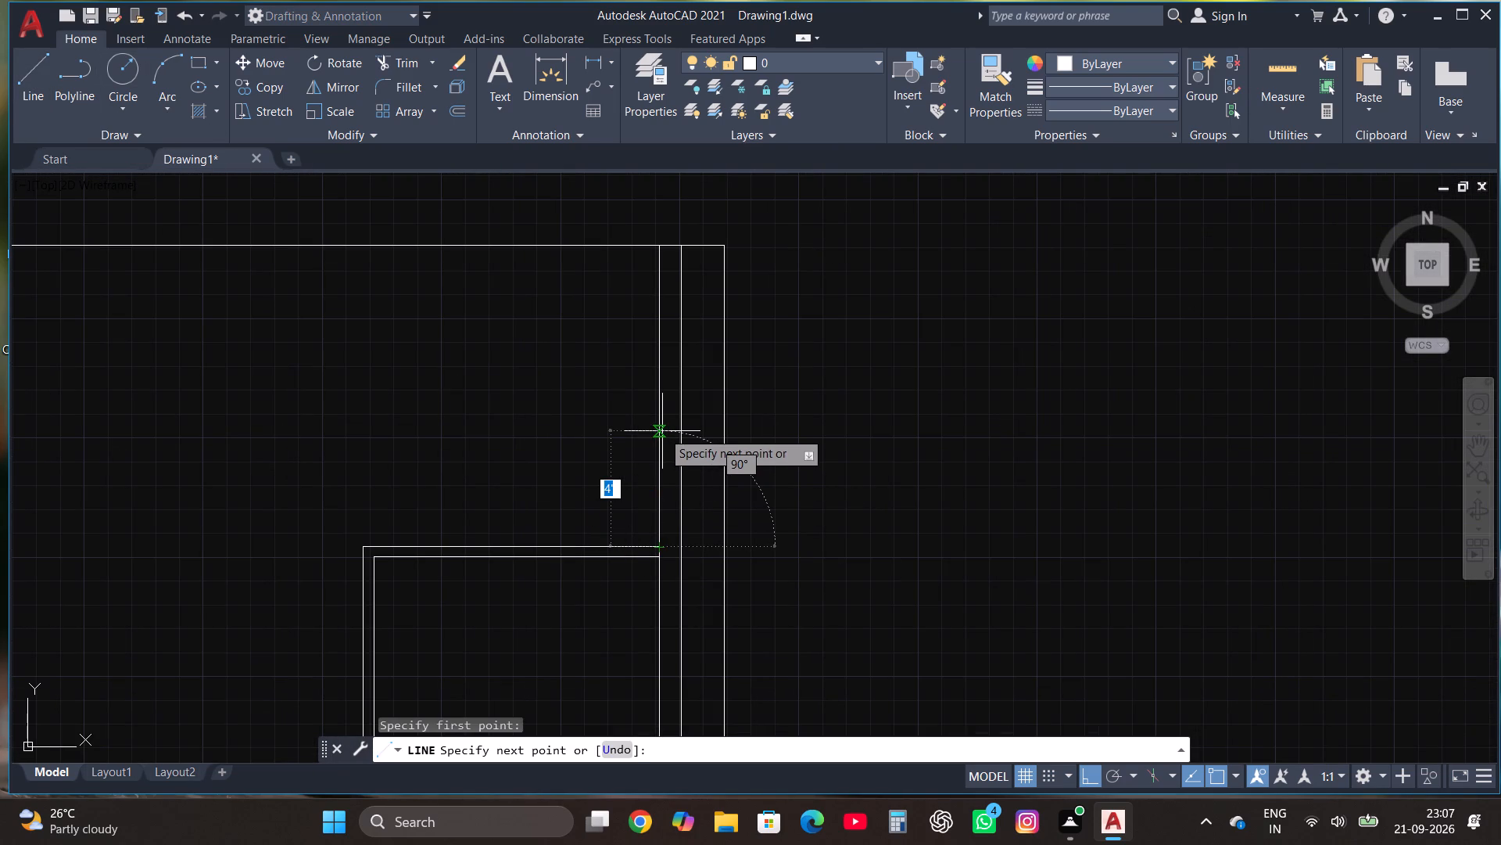
text(9'8")
key(Return)
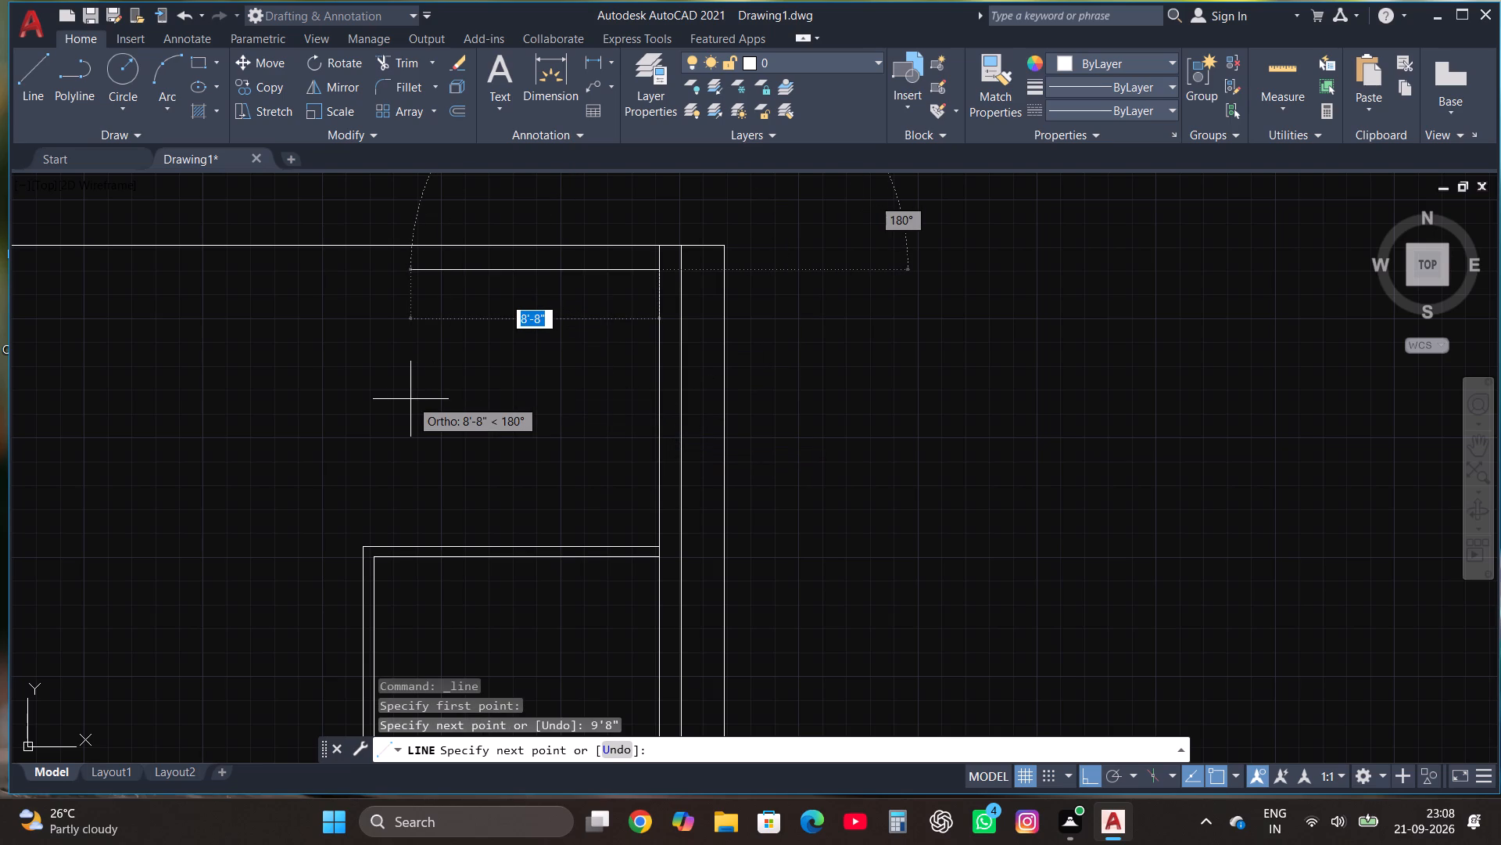
text(10')
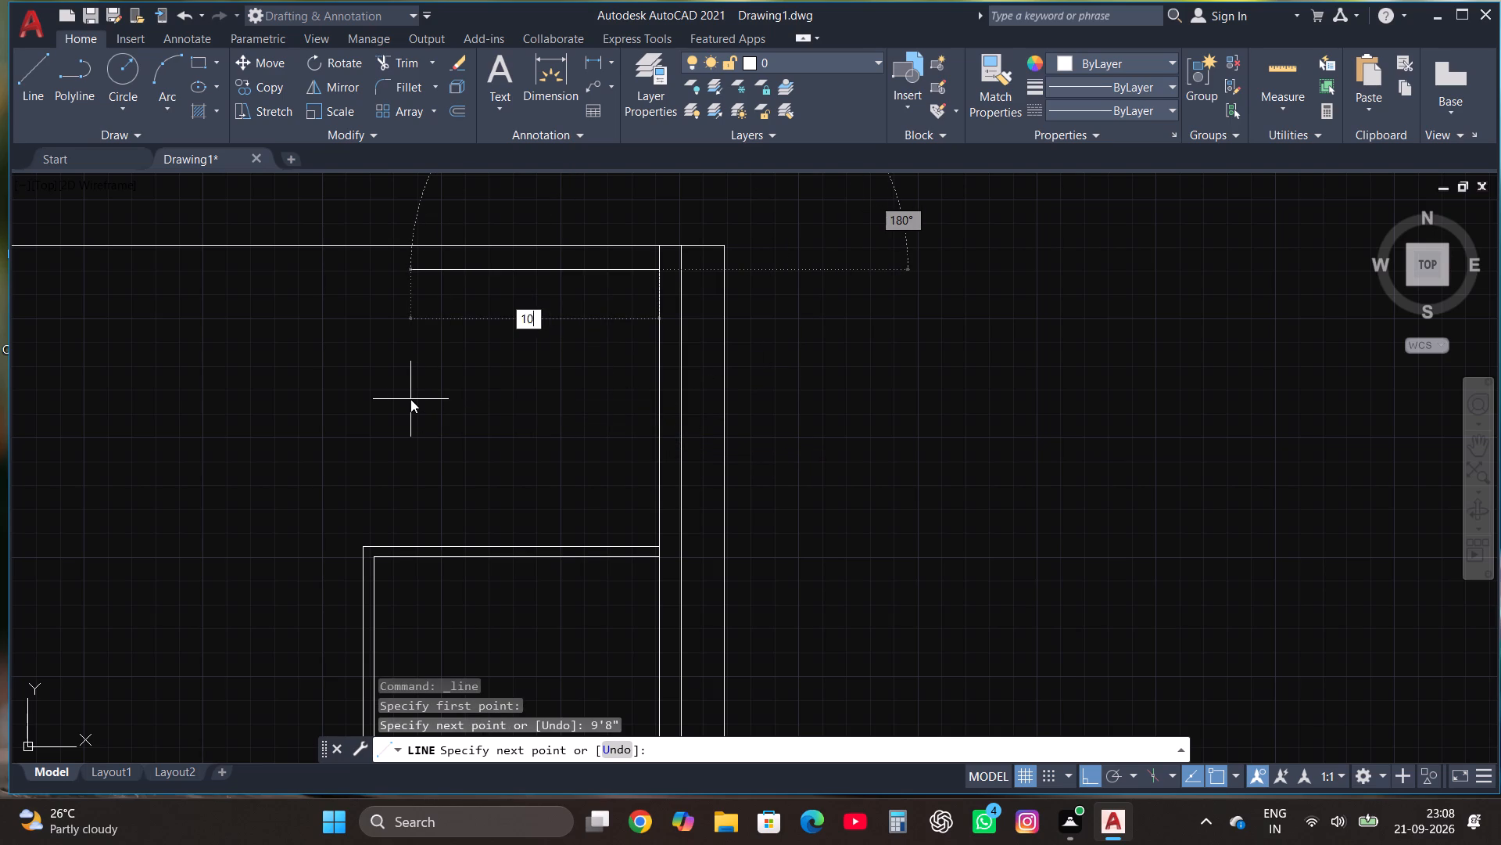
key(Return)
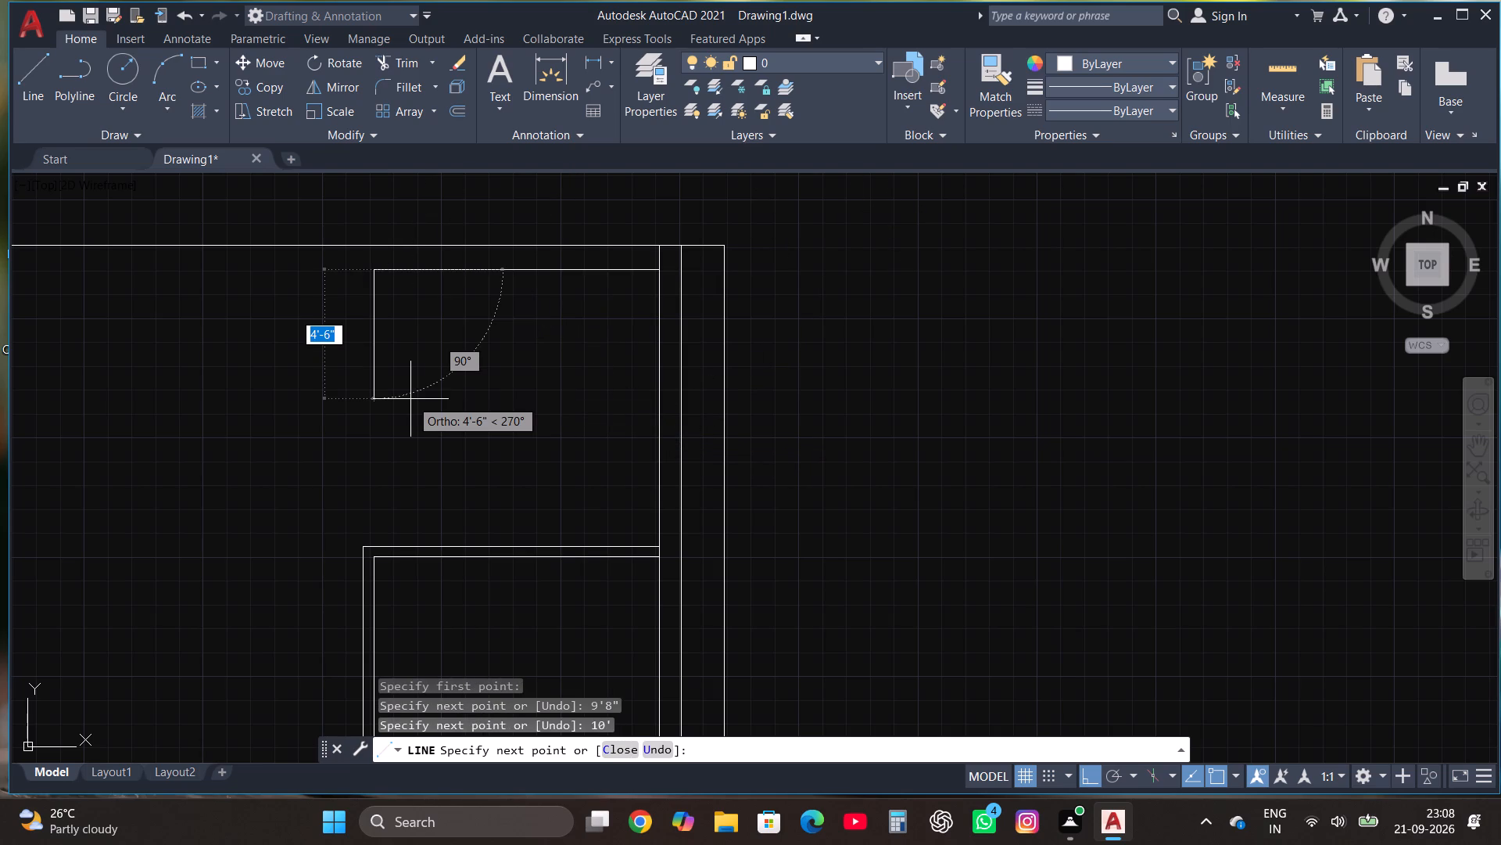
text(9'8")
key(Return)
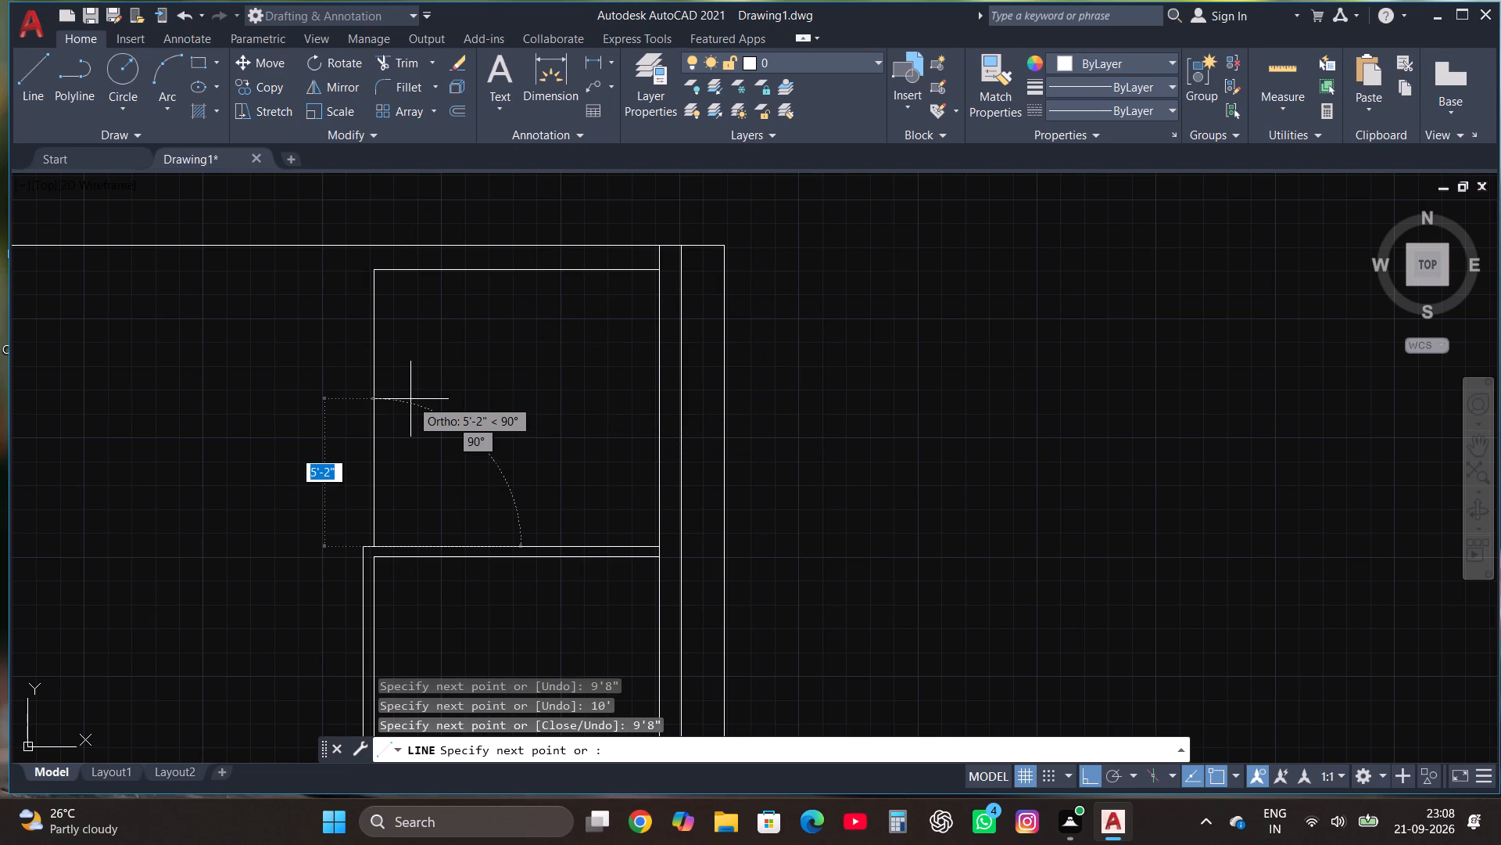
key(Escape)
Offset the topmost room's left line and top line outward by 4.5" each.
click(410, 399)
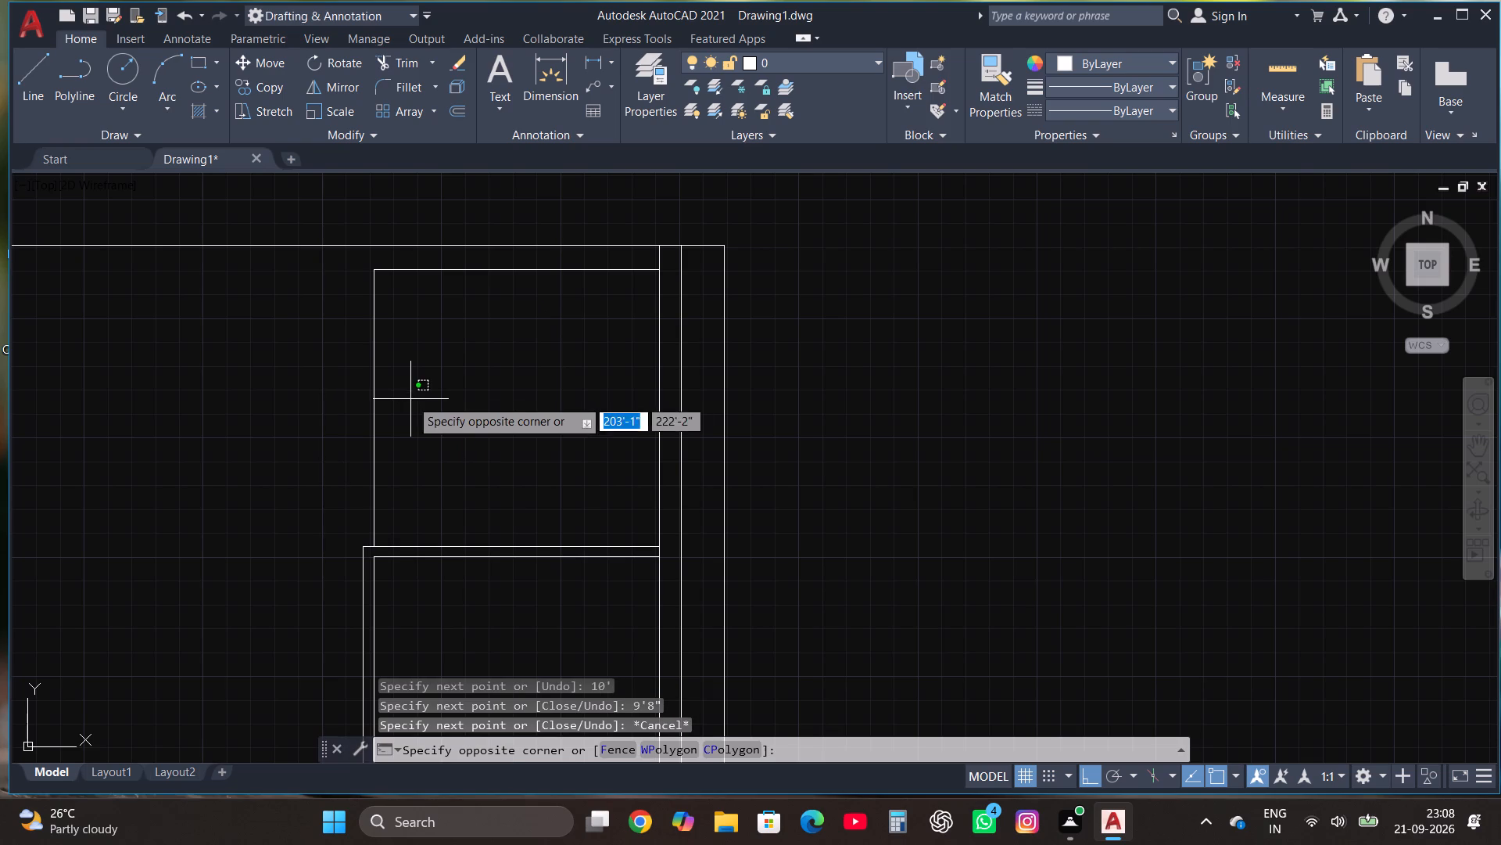
click(361, 350)
click(452, 107)
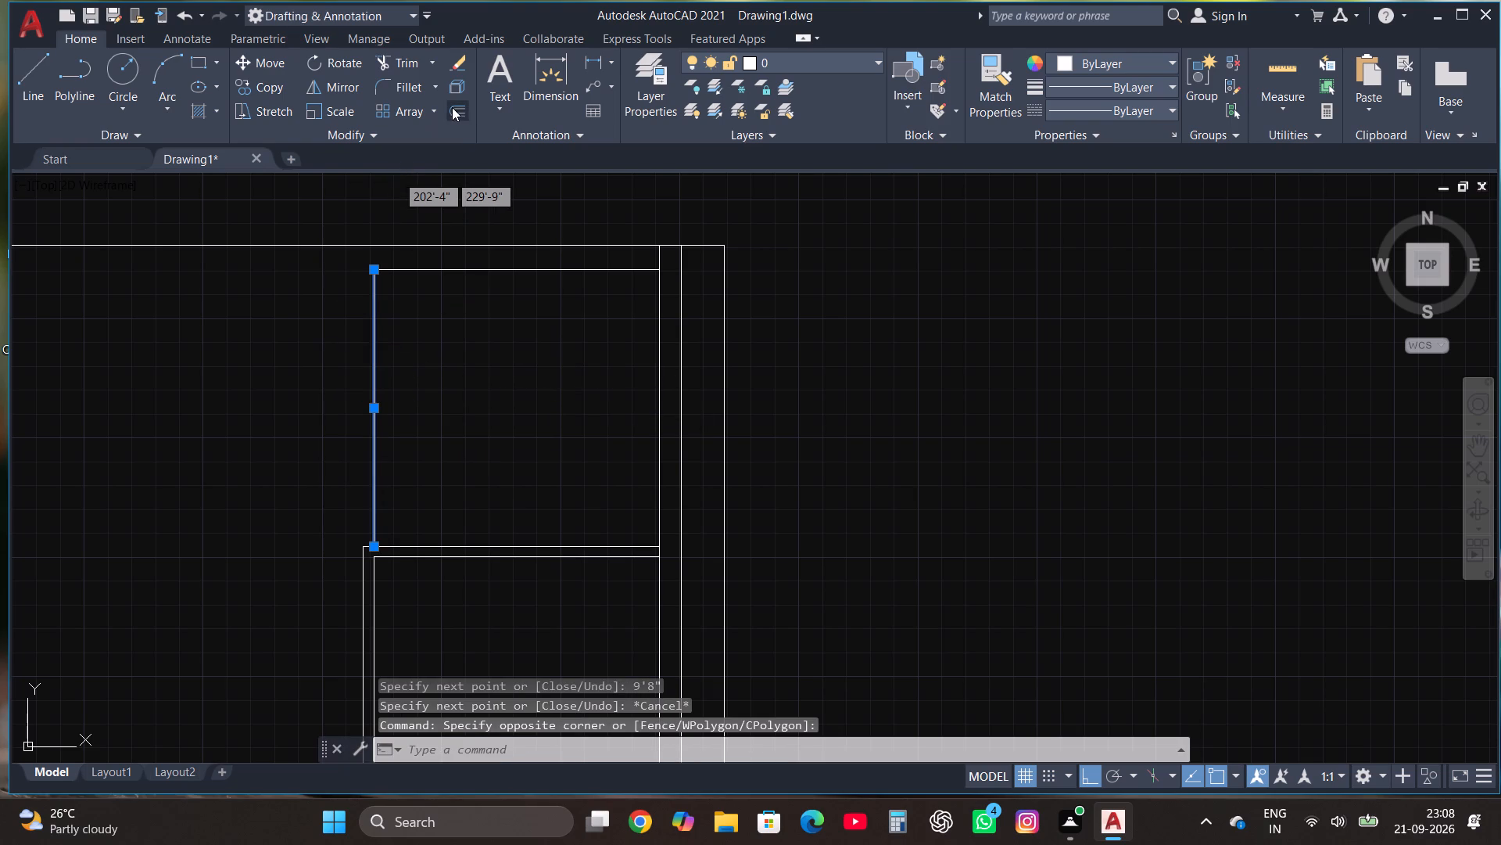
click(371, 415)
click(356, 406)
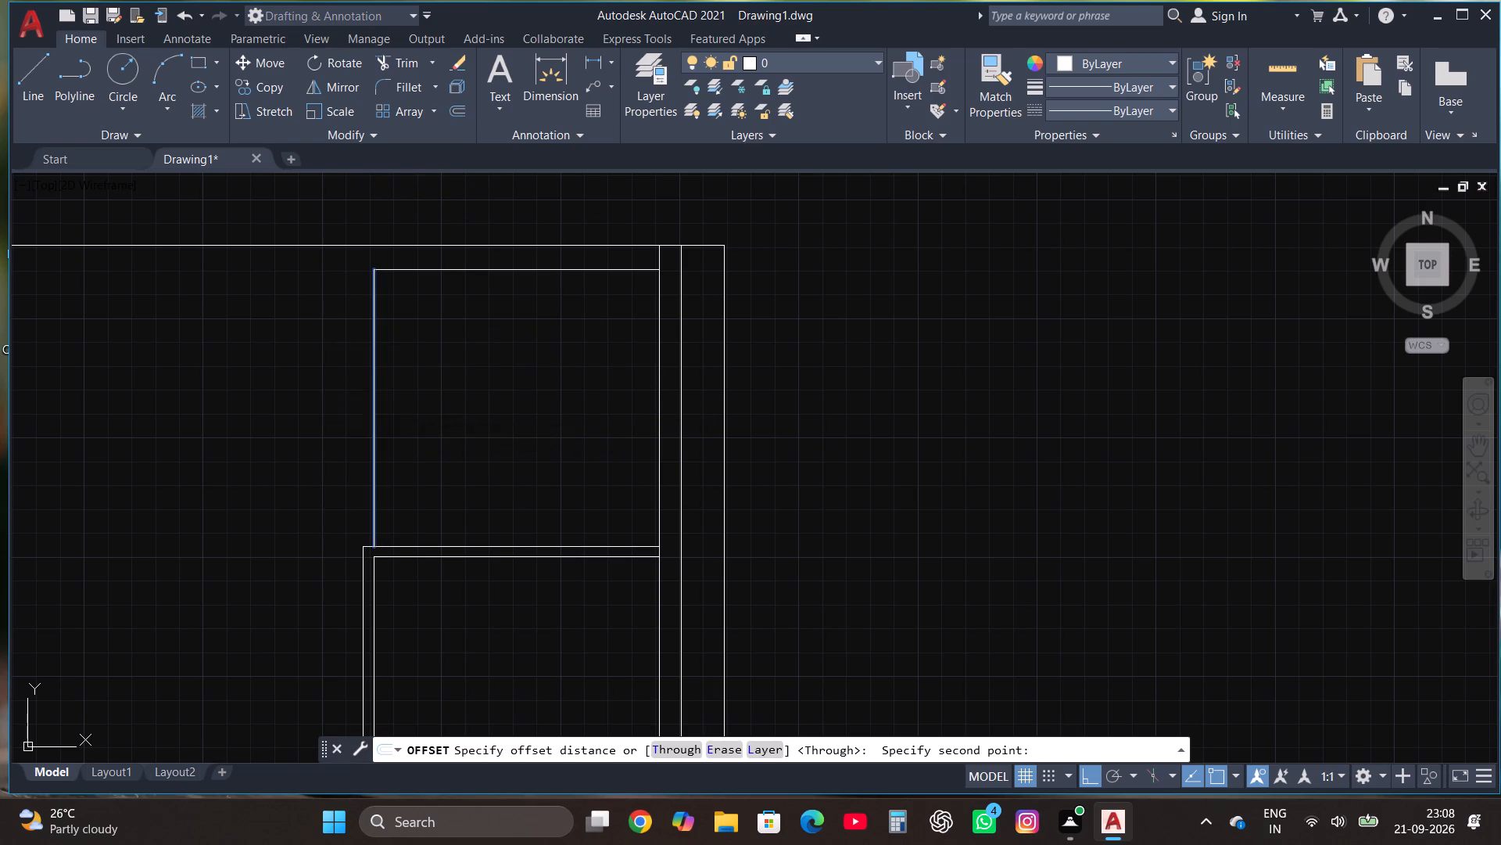
text(4.5")
key(Return)
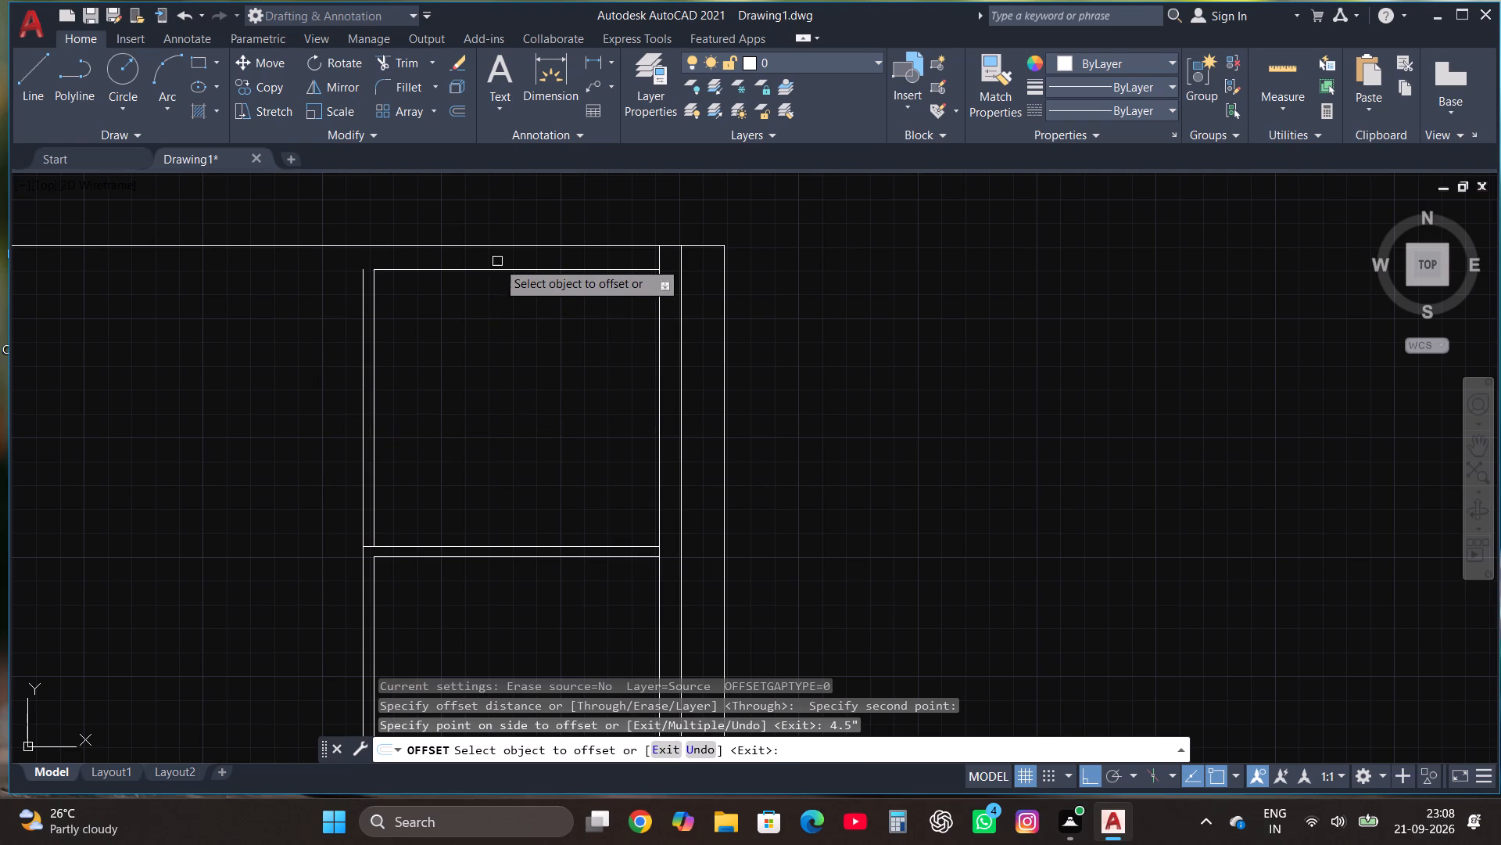
click(496, 266)
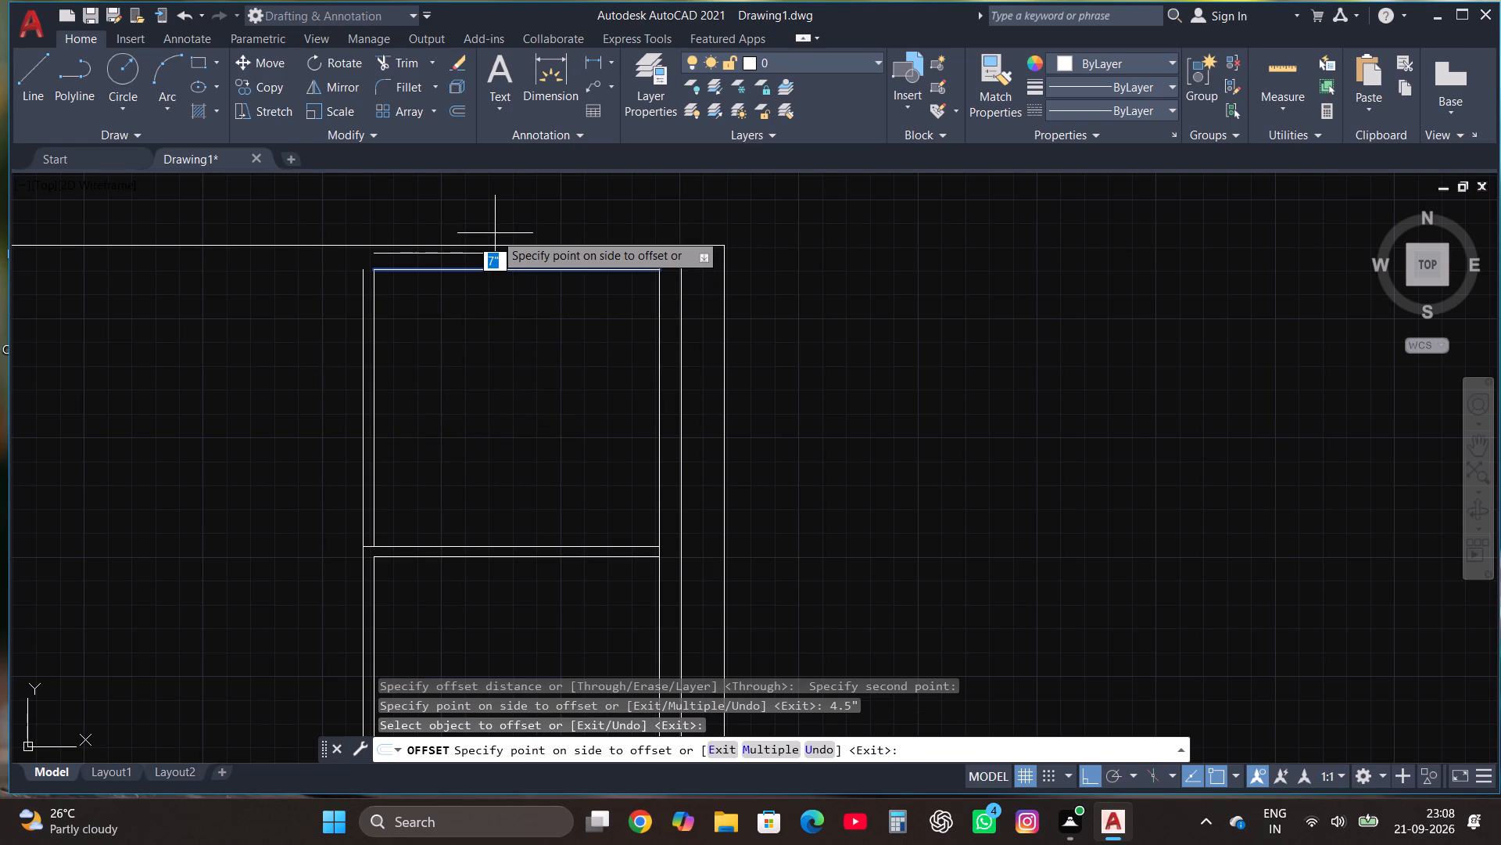
text(.5)
key(BackSpace)
key(BackSpace)
key(BackSpace)
text(4.5")
key(Return)
key(Escape)
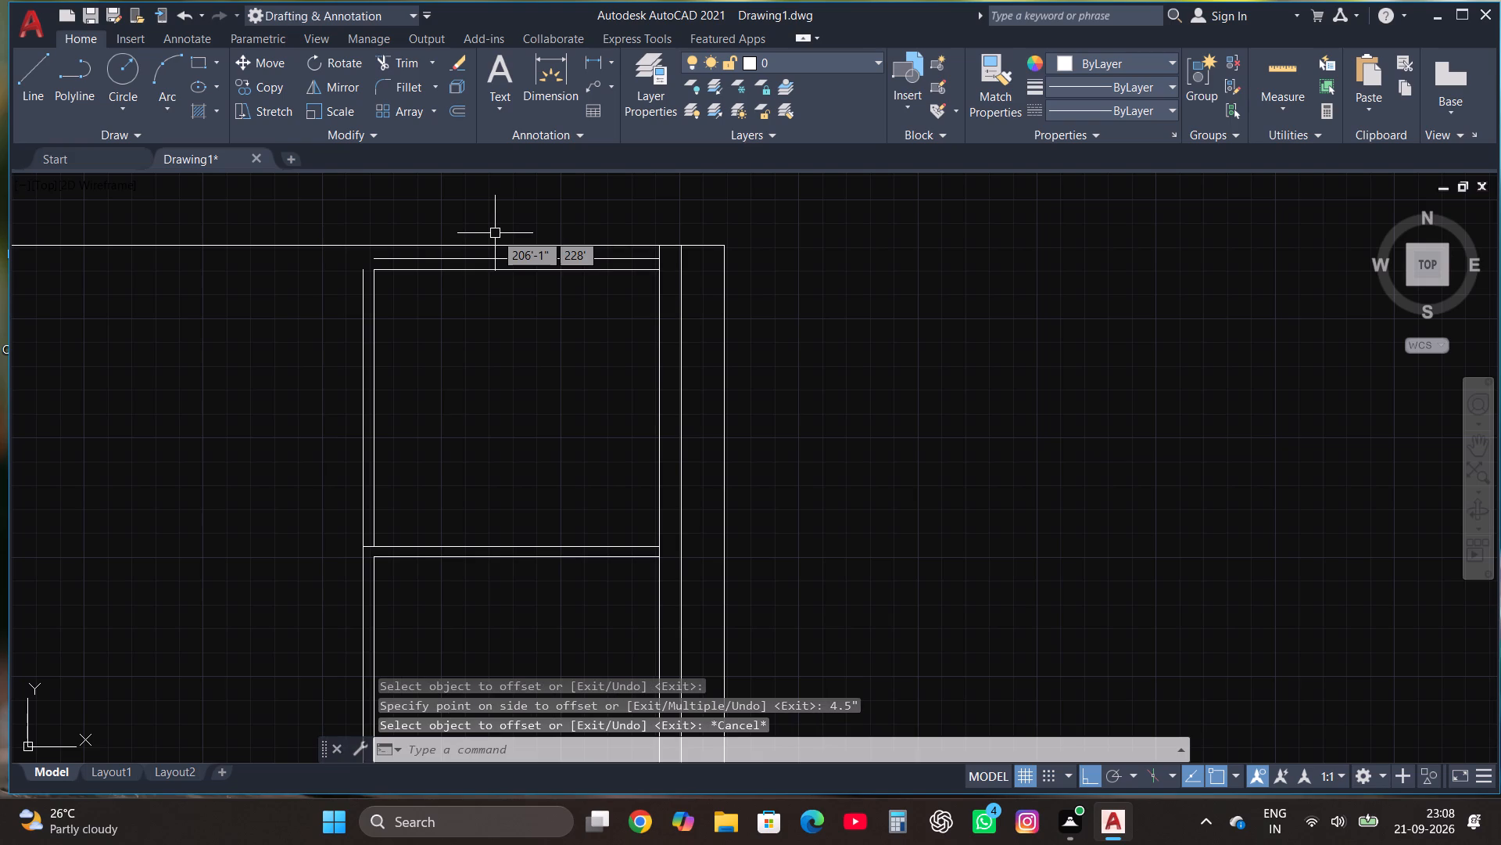
Fillet the two new 4.5" offset lines into a square corner at the topmost room's top-left.
click(404, 88)
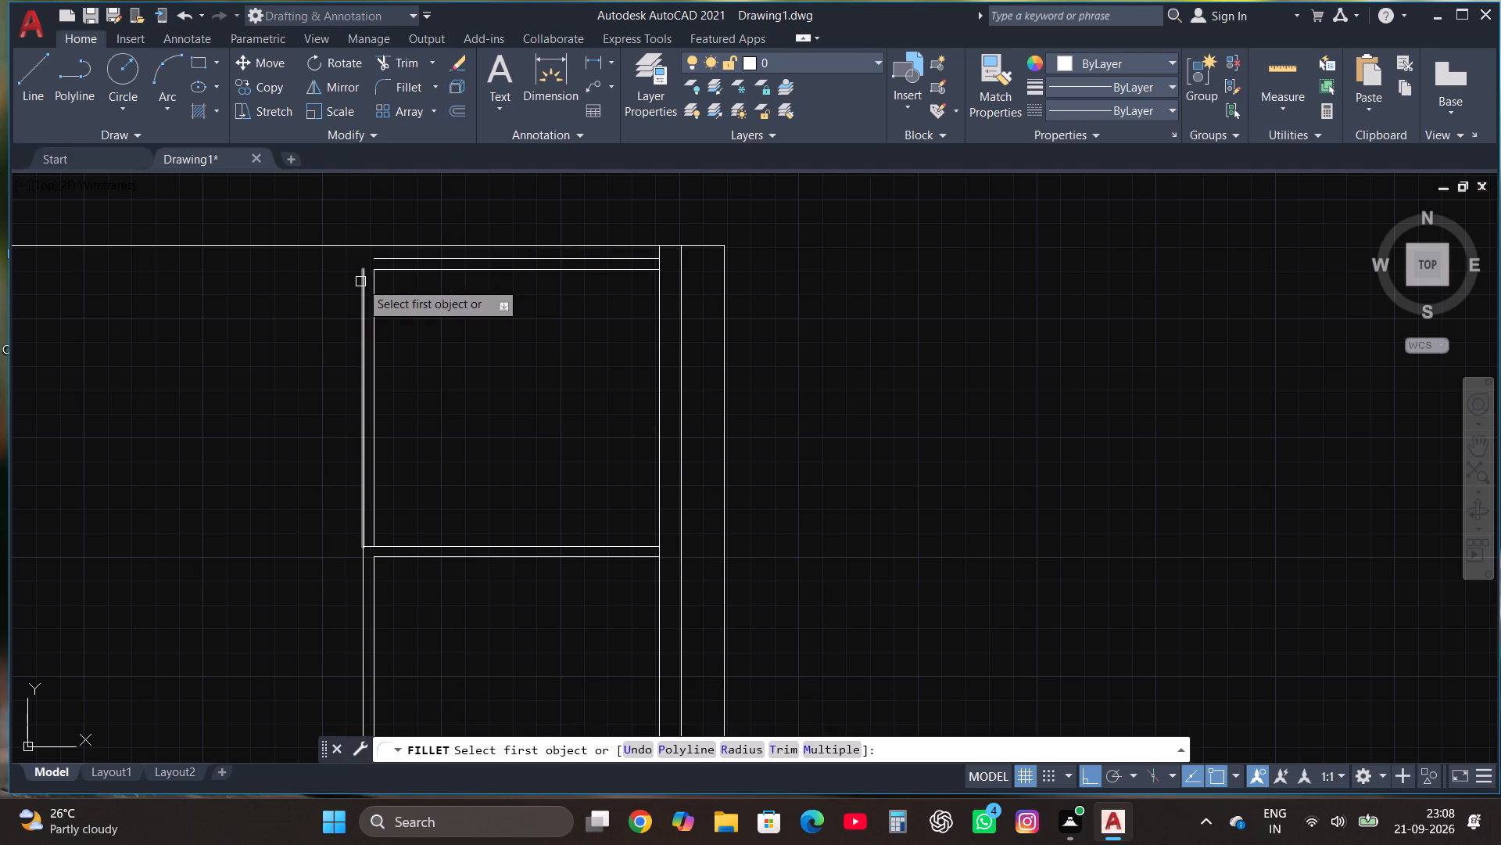
click(360, 282)
click(377, 260)
Measure the gap between the topmost room's outer wall line and the plan outline's top edge using the Dimension command.
scroll(671, 358, down, 2)
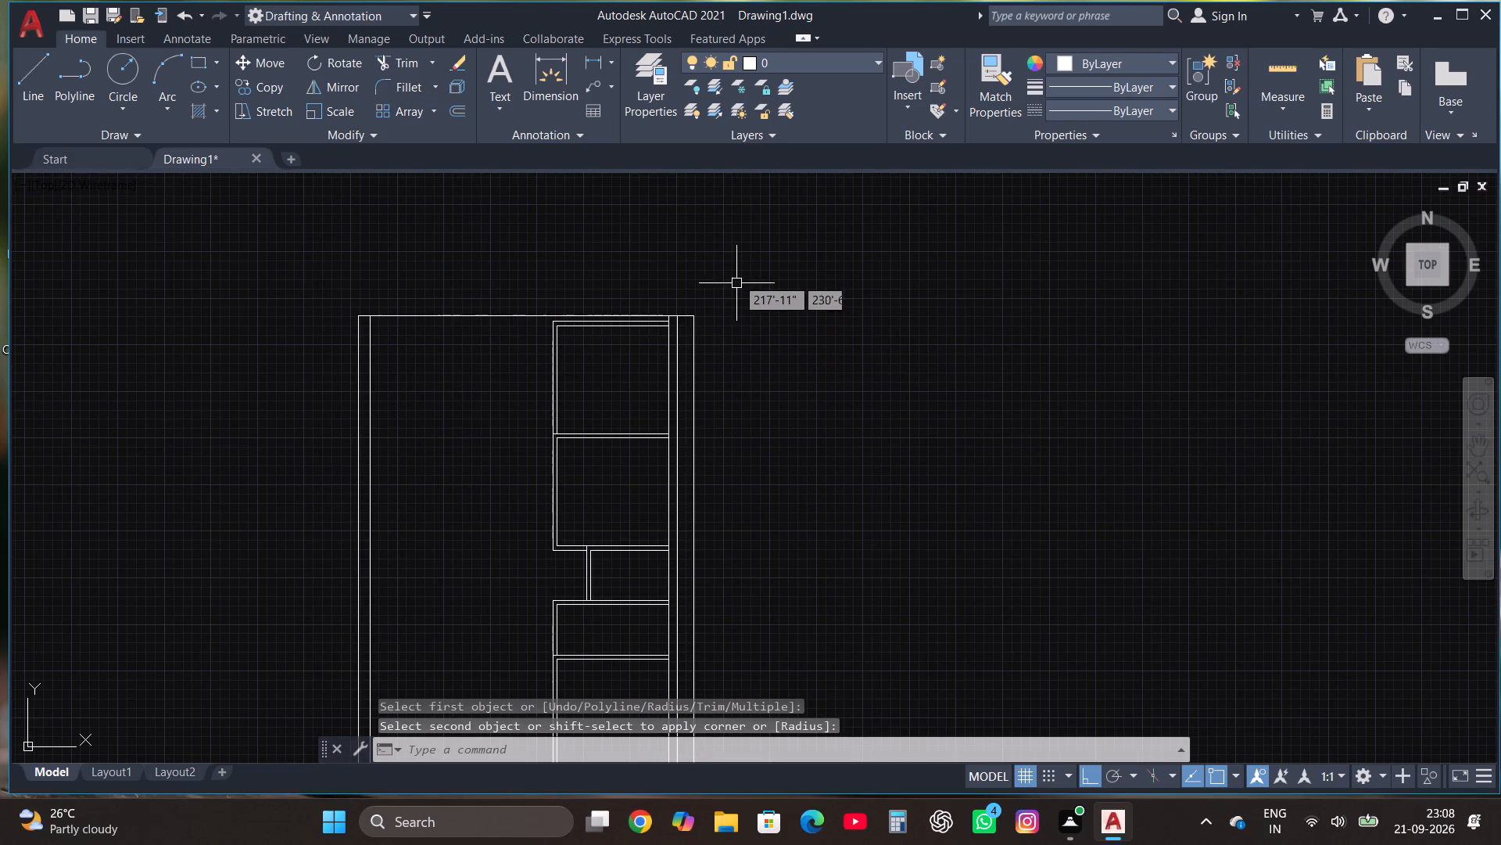
scroll(736, 281, down, 1)
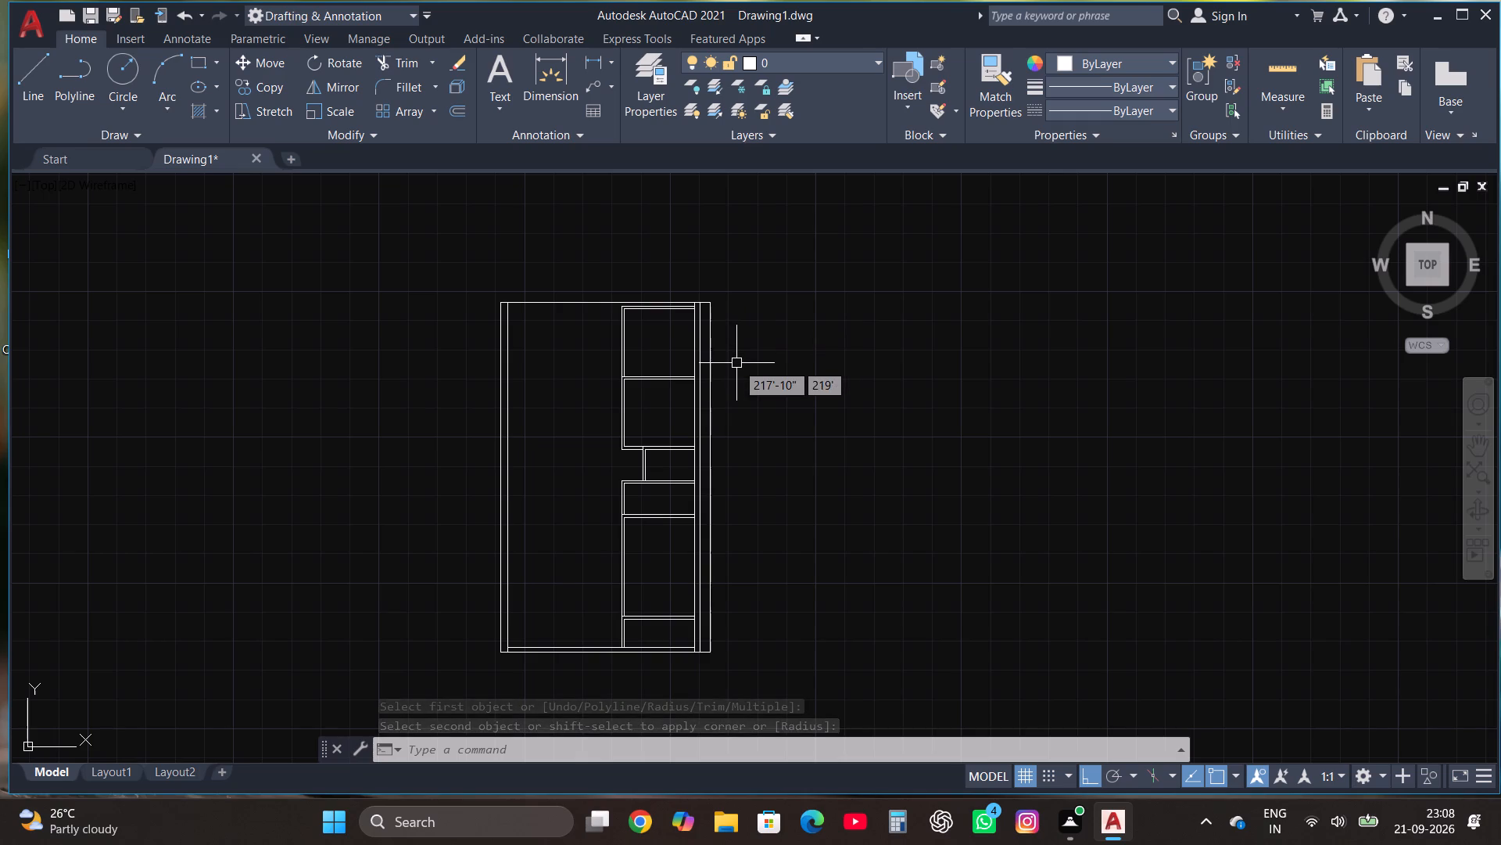
scroll(699, 289, up, 4)
scroll(697, 300, down, 2)
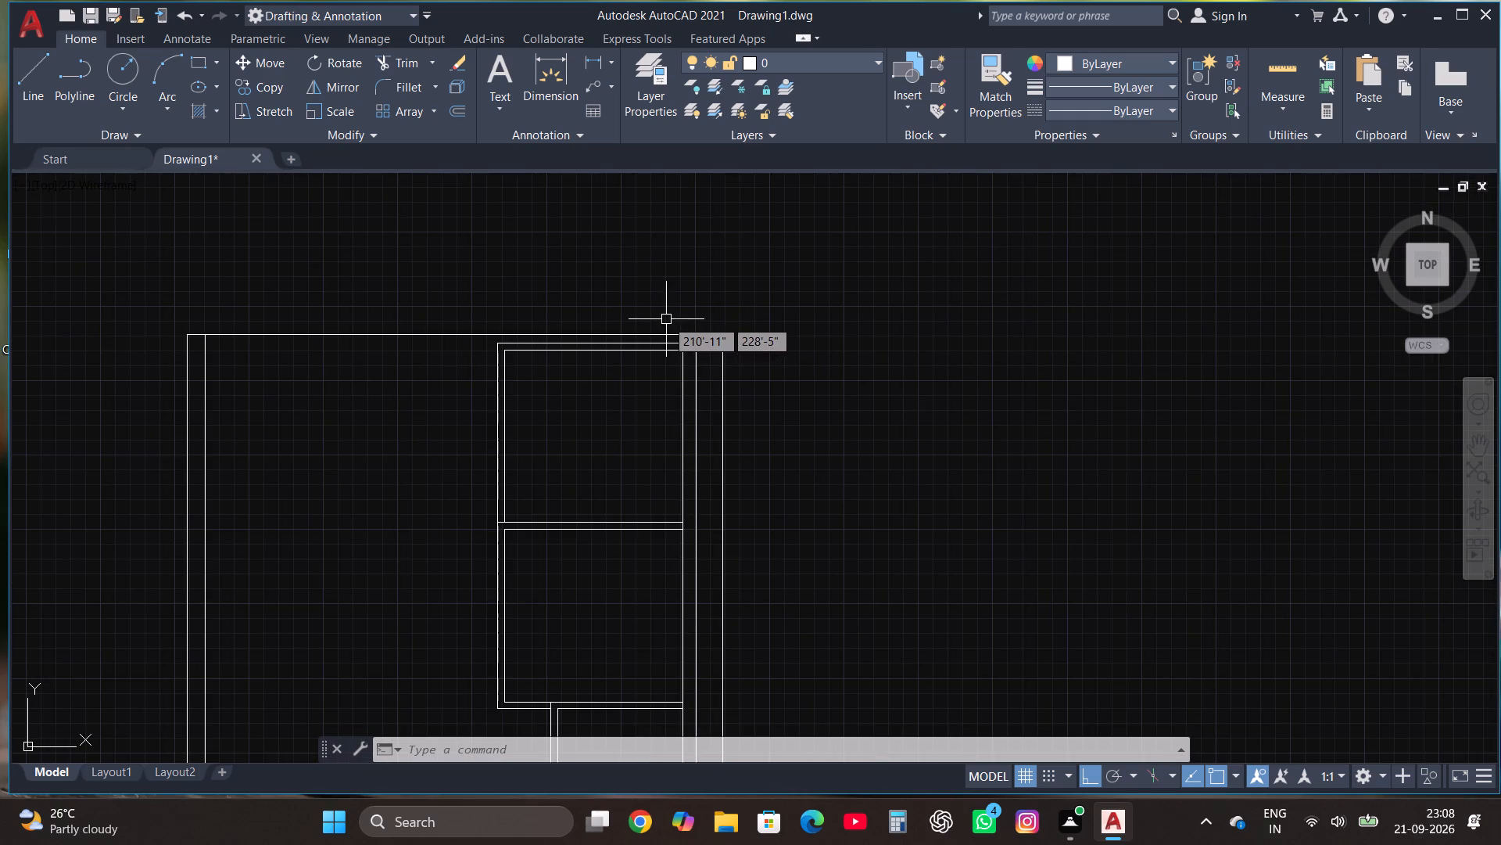
scroll(666, 319, up, 2)
click(532, 78)
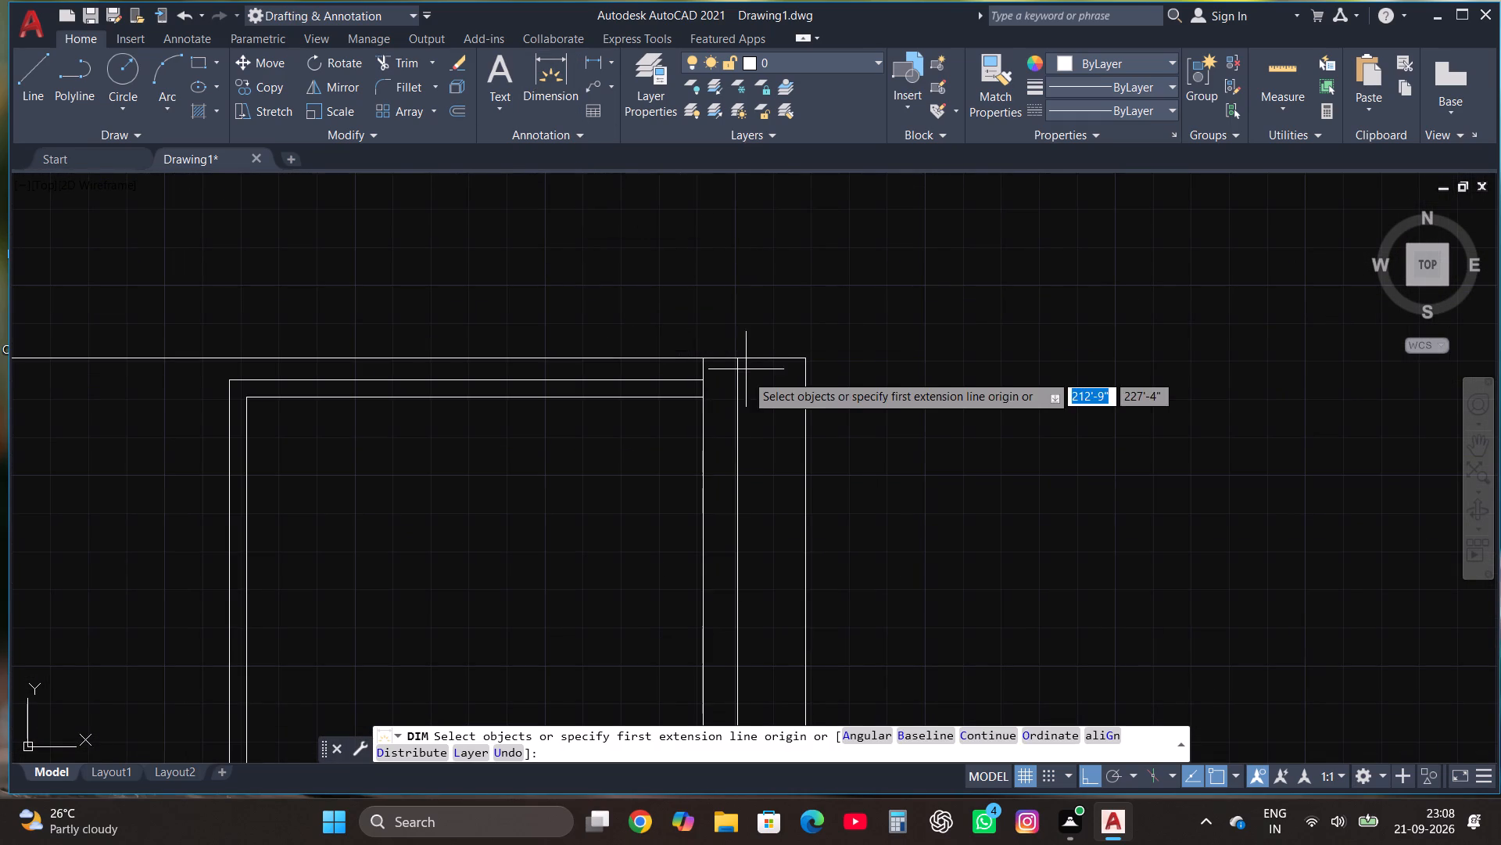
click(701, 379)
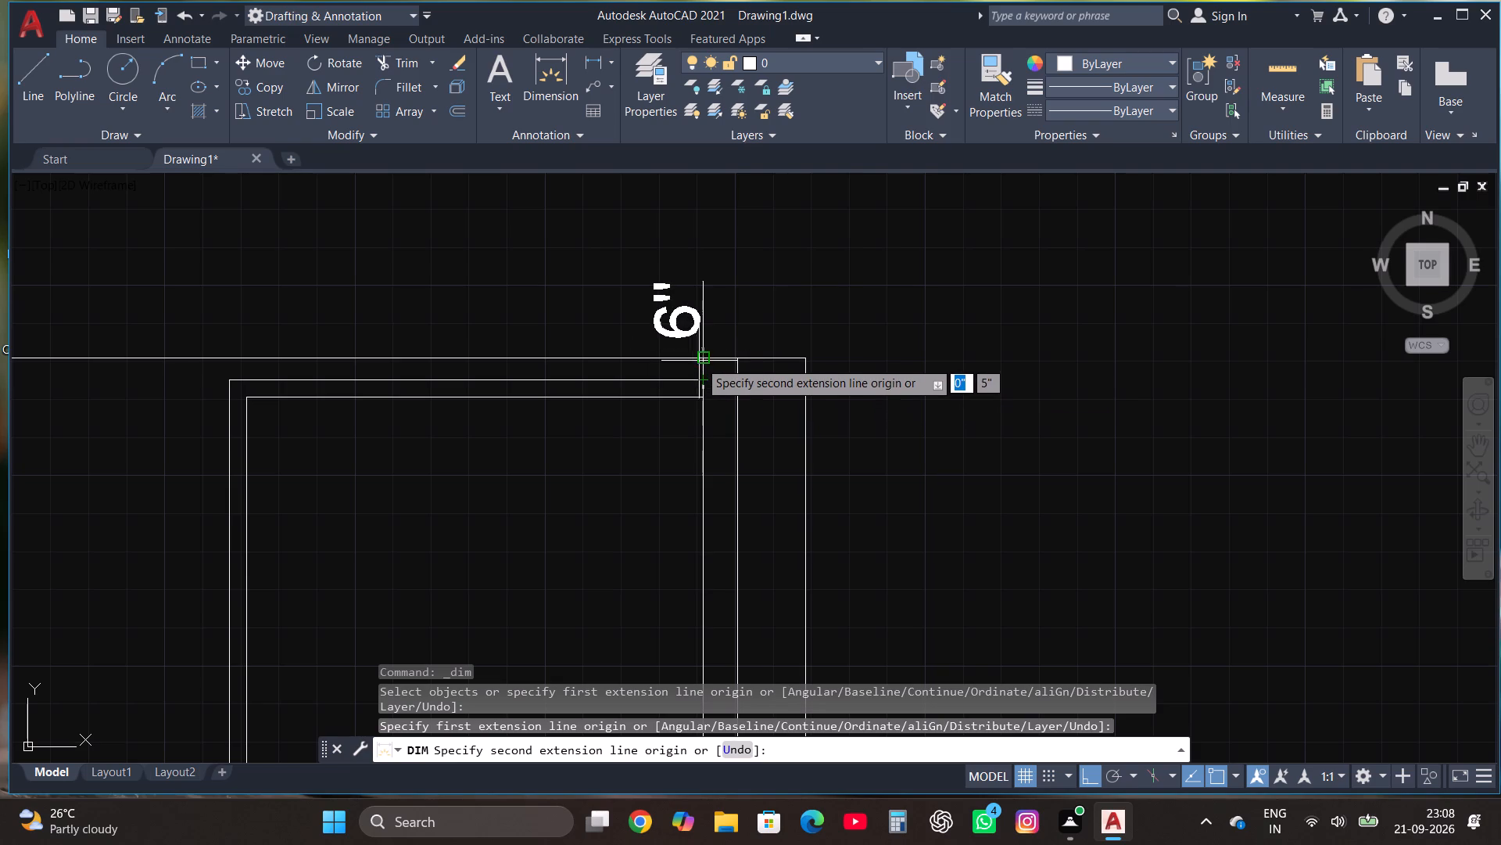
key(Escape)
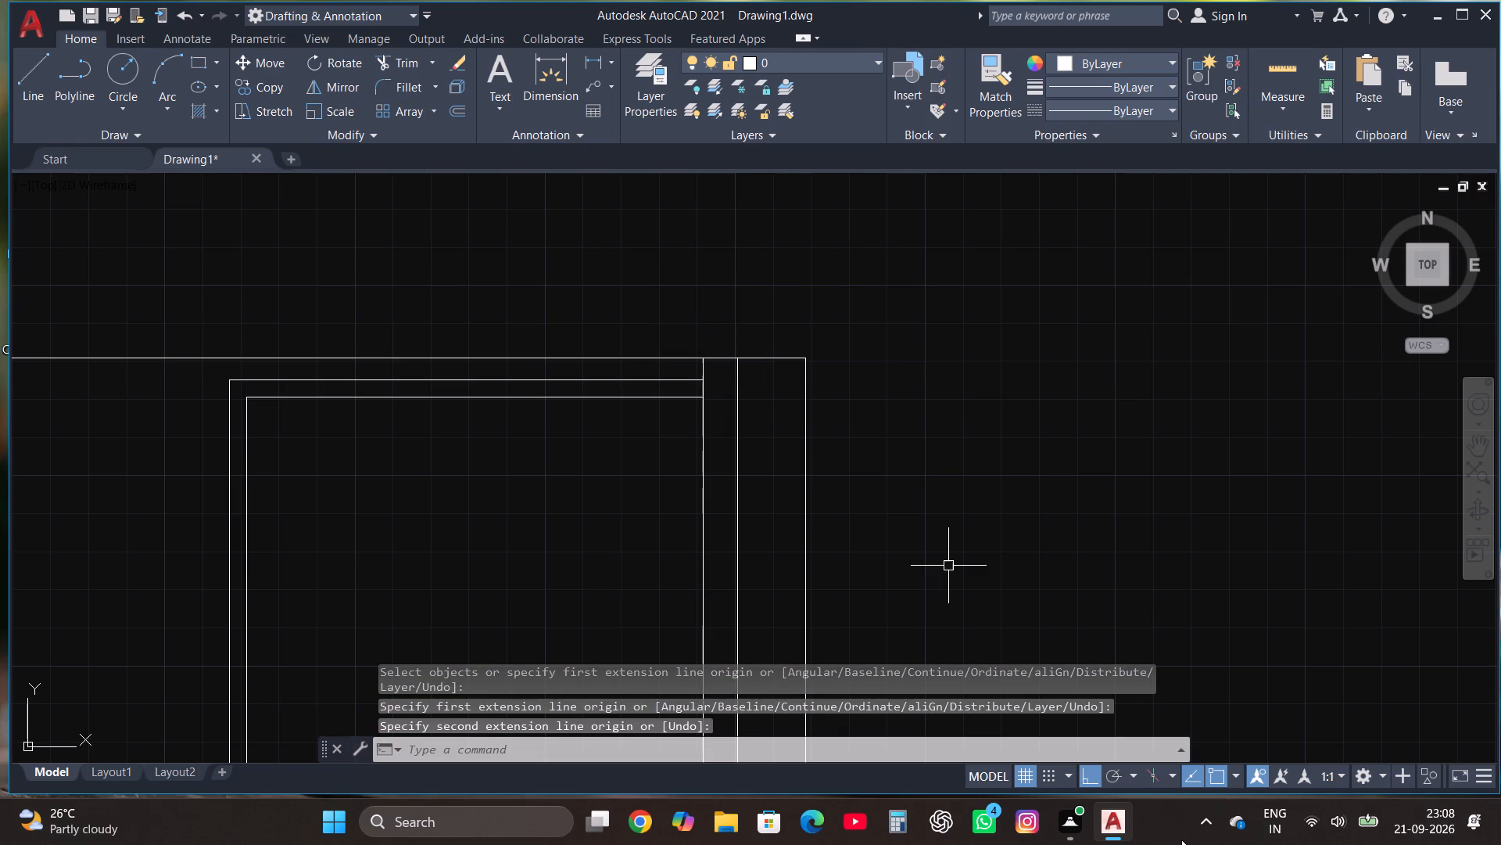
Measure the bottom room's inside height along its right wall using the Dimension command, without placing a dimension.
scroll(1126, 739, down, 3)
scroll(911, 574, down, 4)
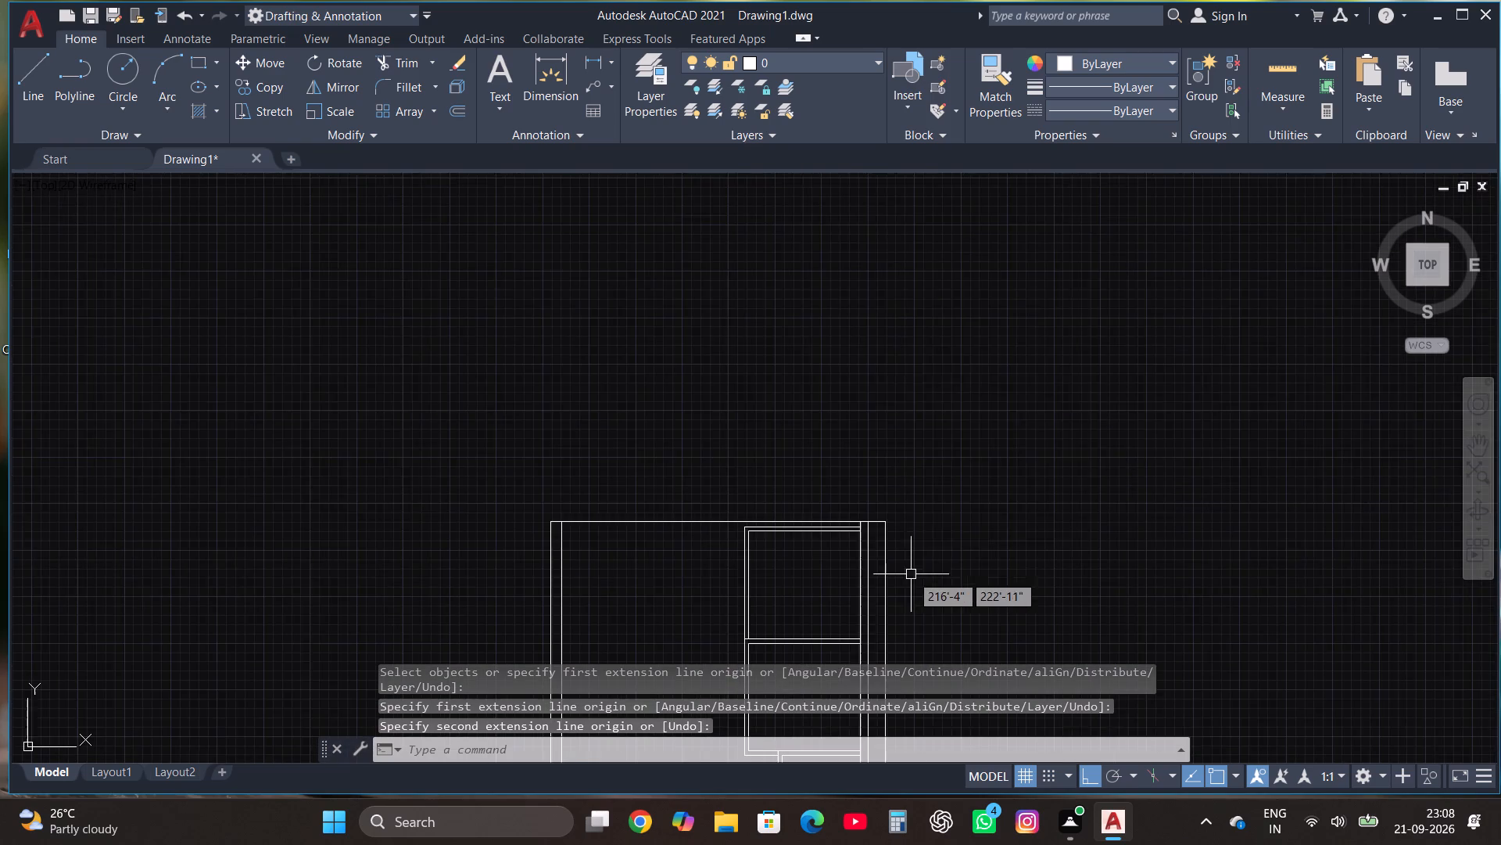
scroll(793, 207, down, 4)
scroll(828, 317, up, 4)
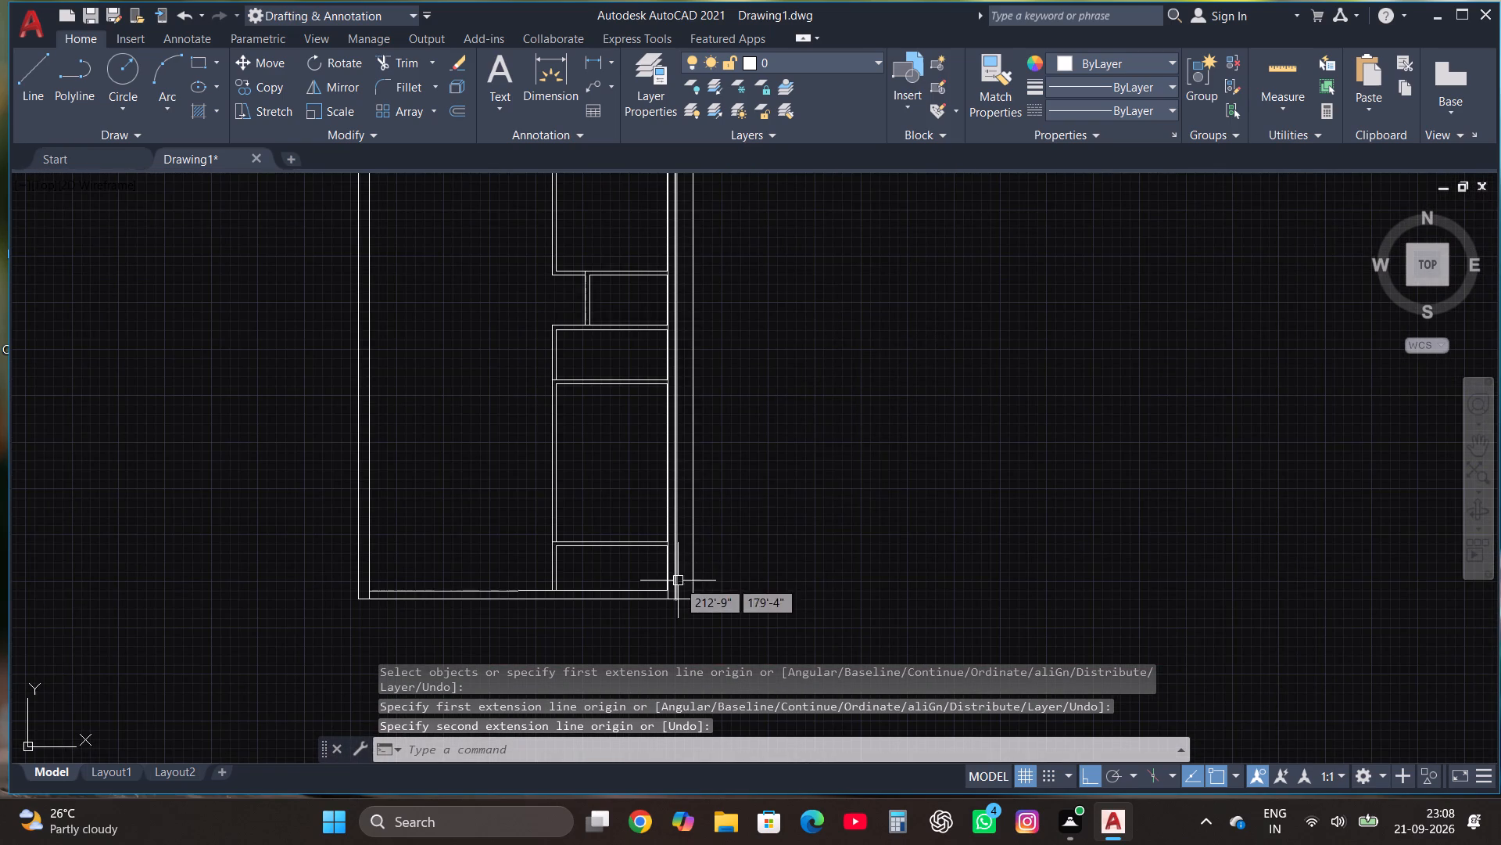
scroll(677, 598, up, 1)
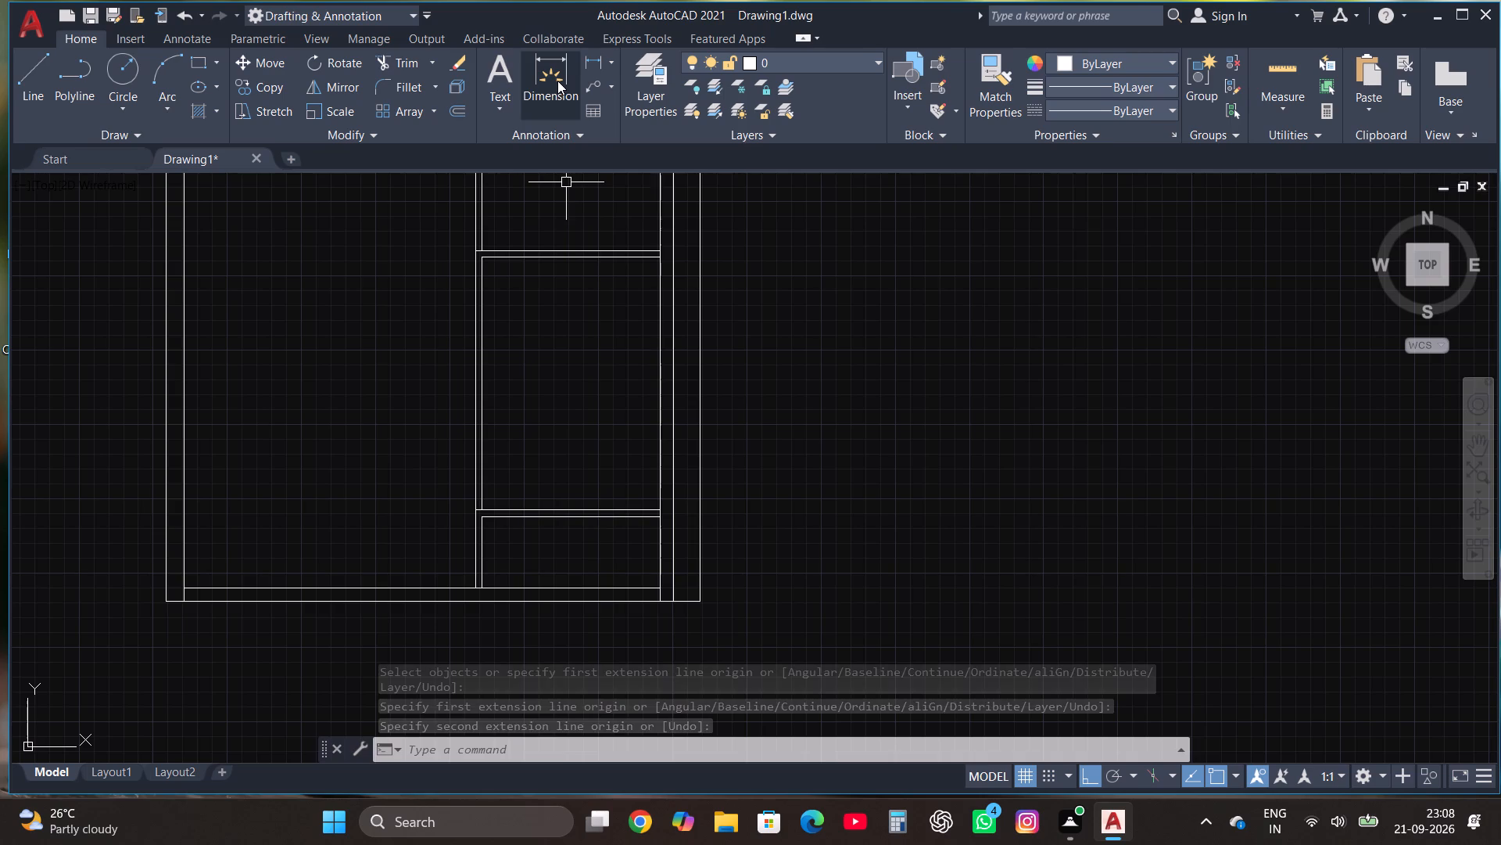
click(557, 81)
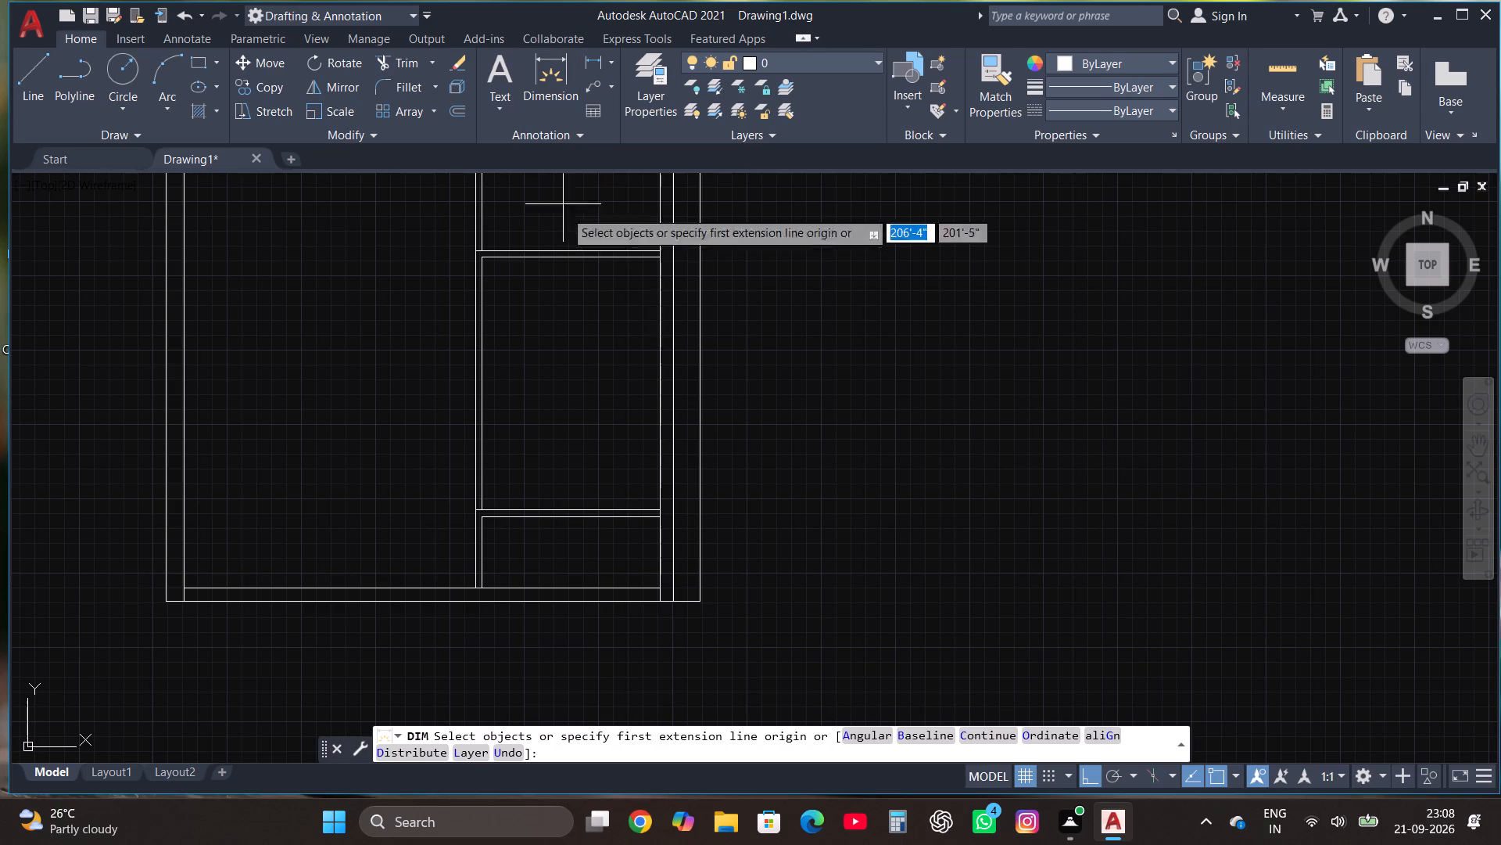
scroll(652, 604, up, 2)
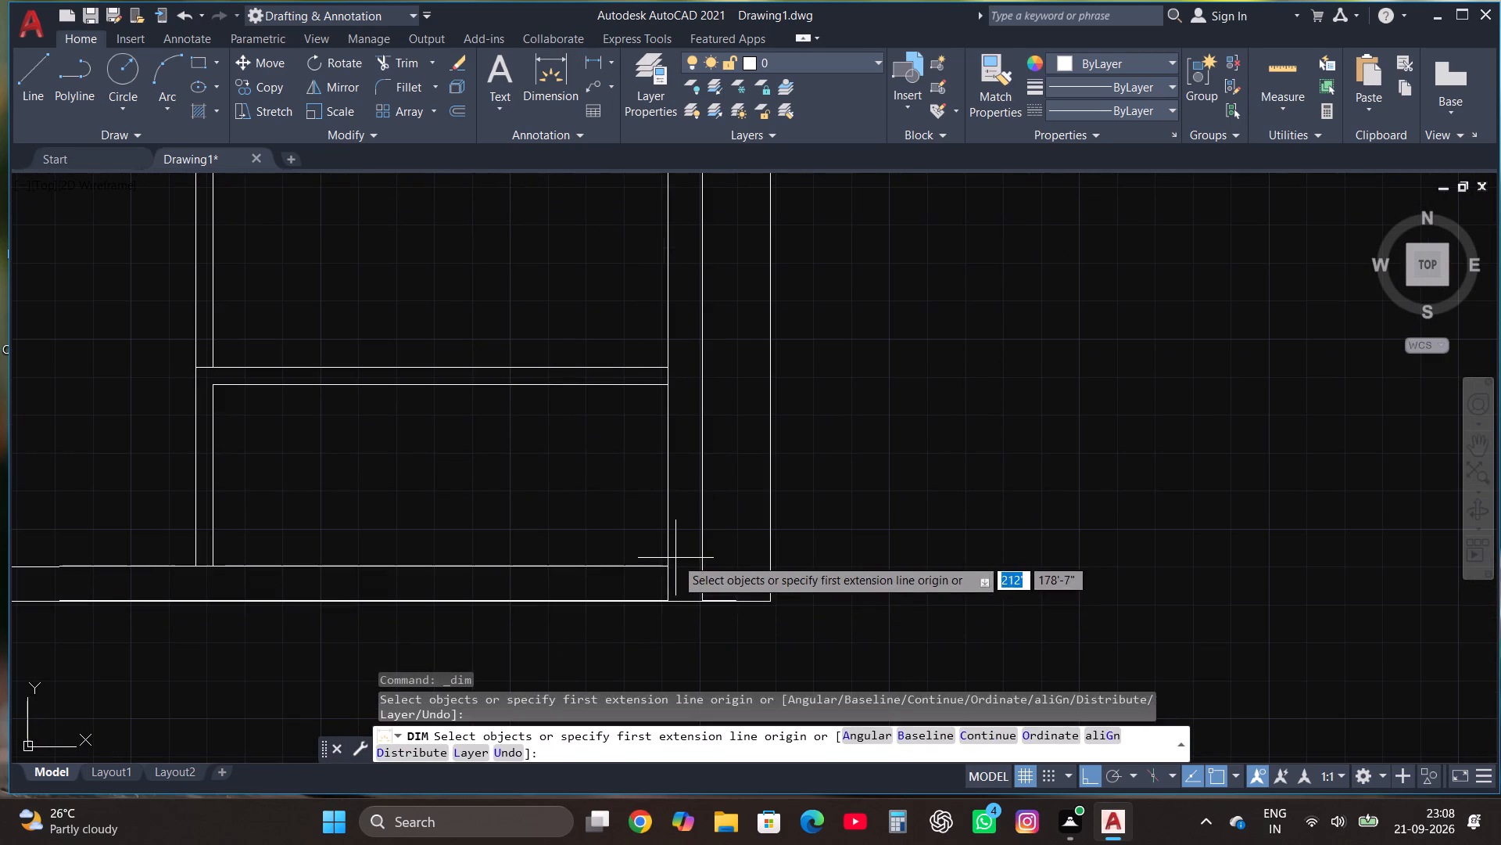
click(668, 567)
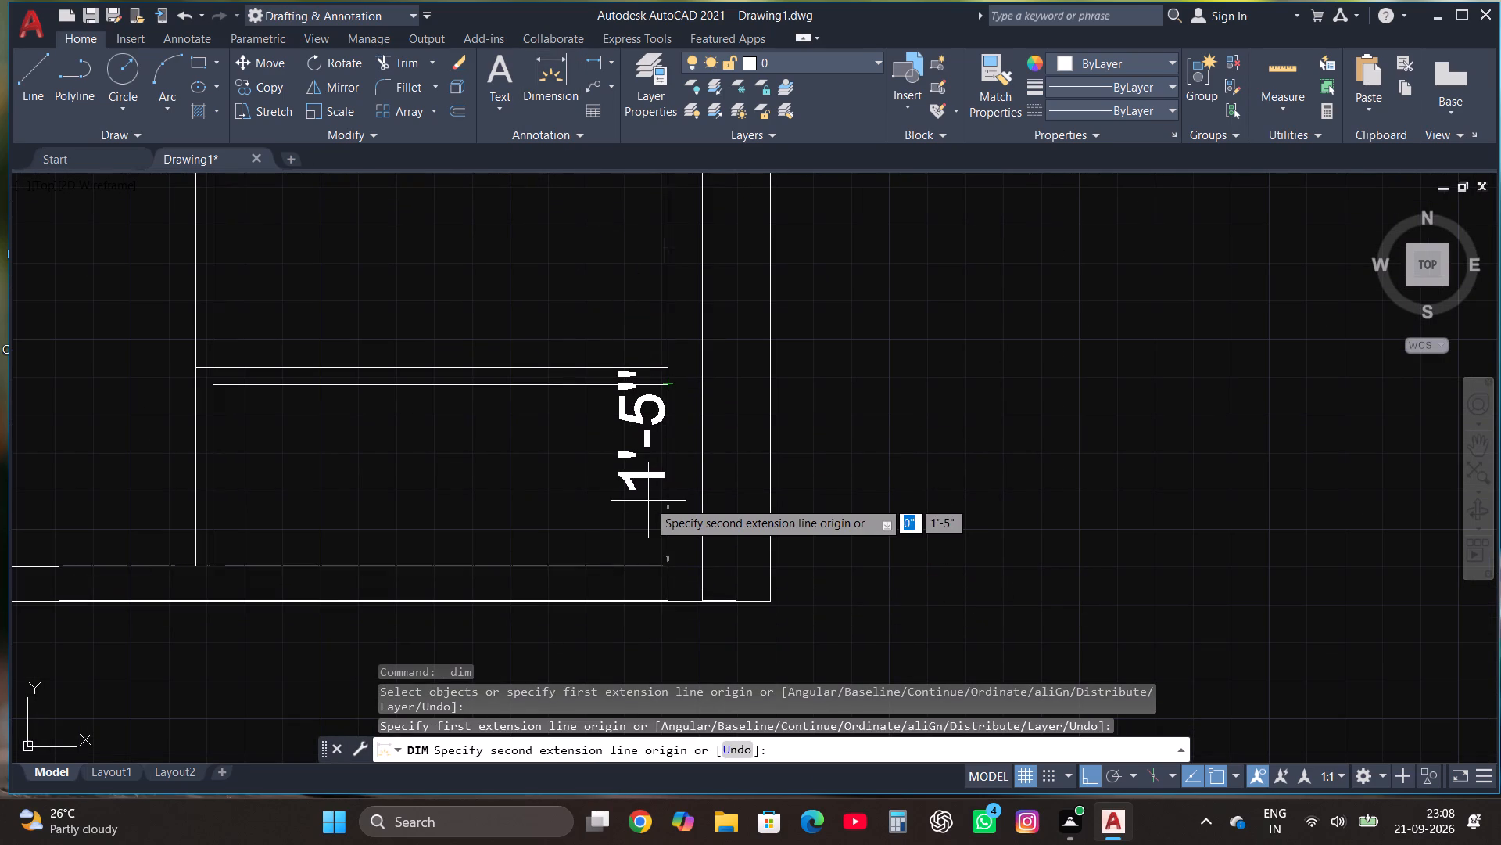
key(Escape)
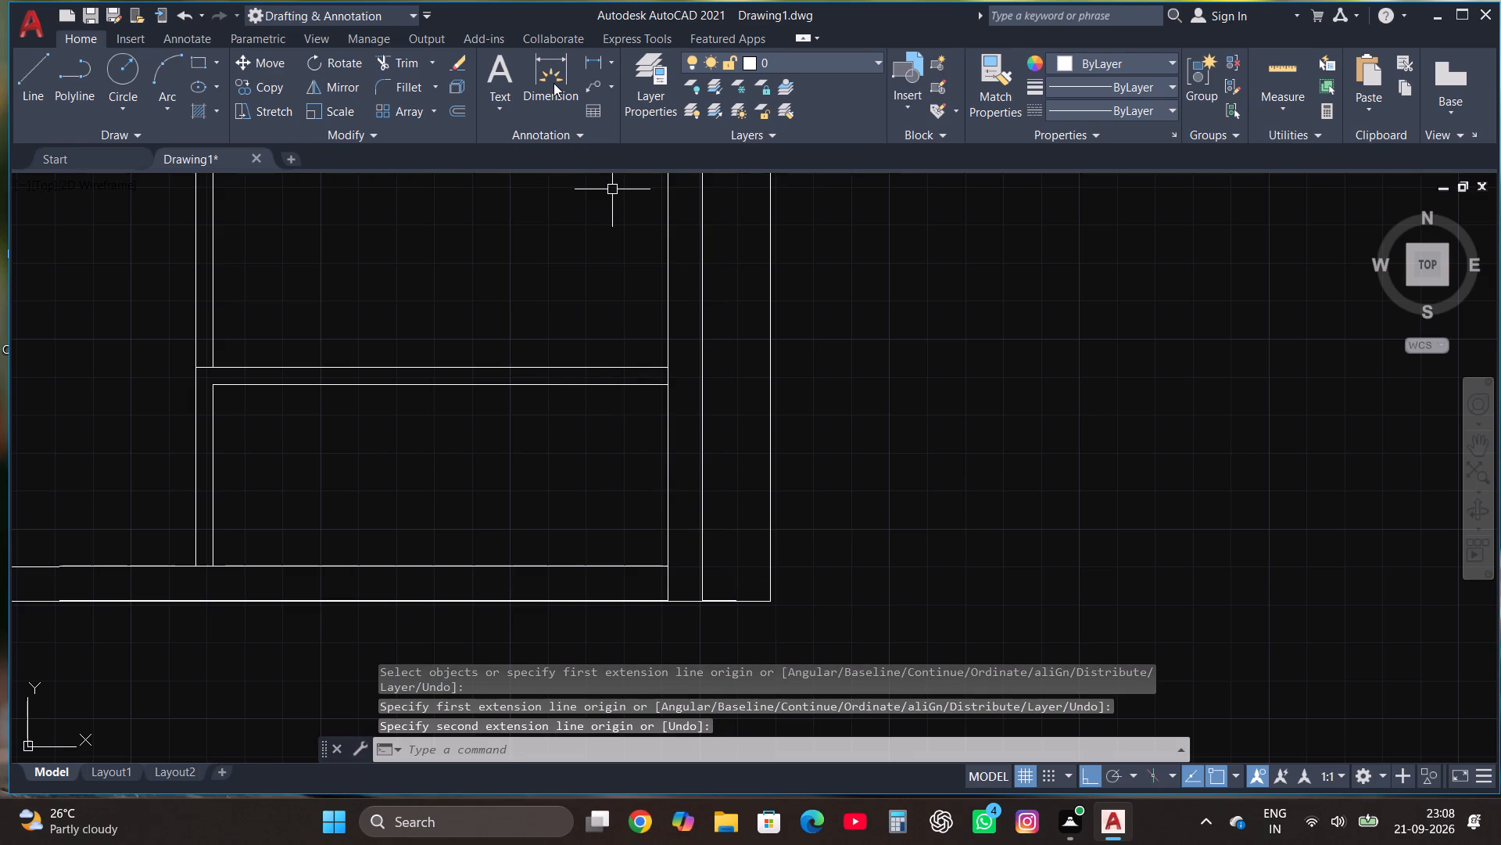
Measure the height of the tall room second from the bottom along its right wall, without placing a dimension.
click(553, 83)
scroll(595, 415, down, 2)
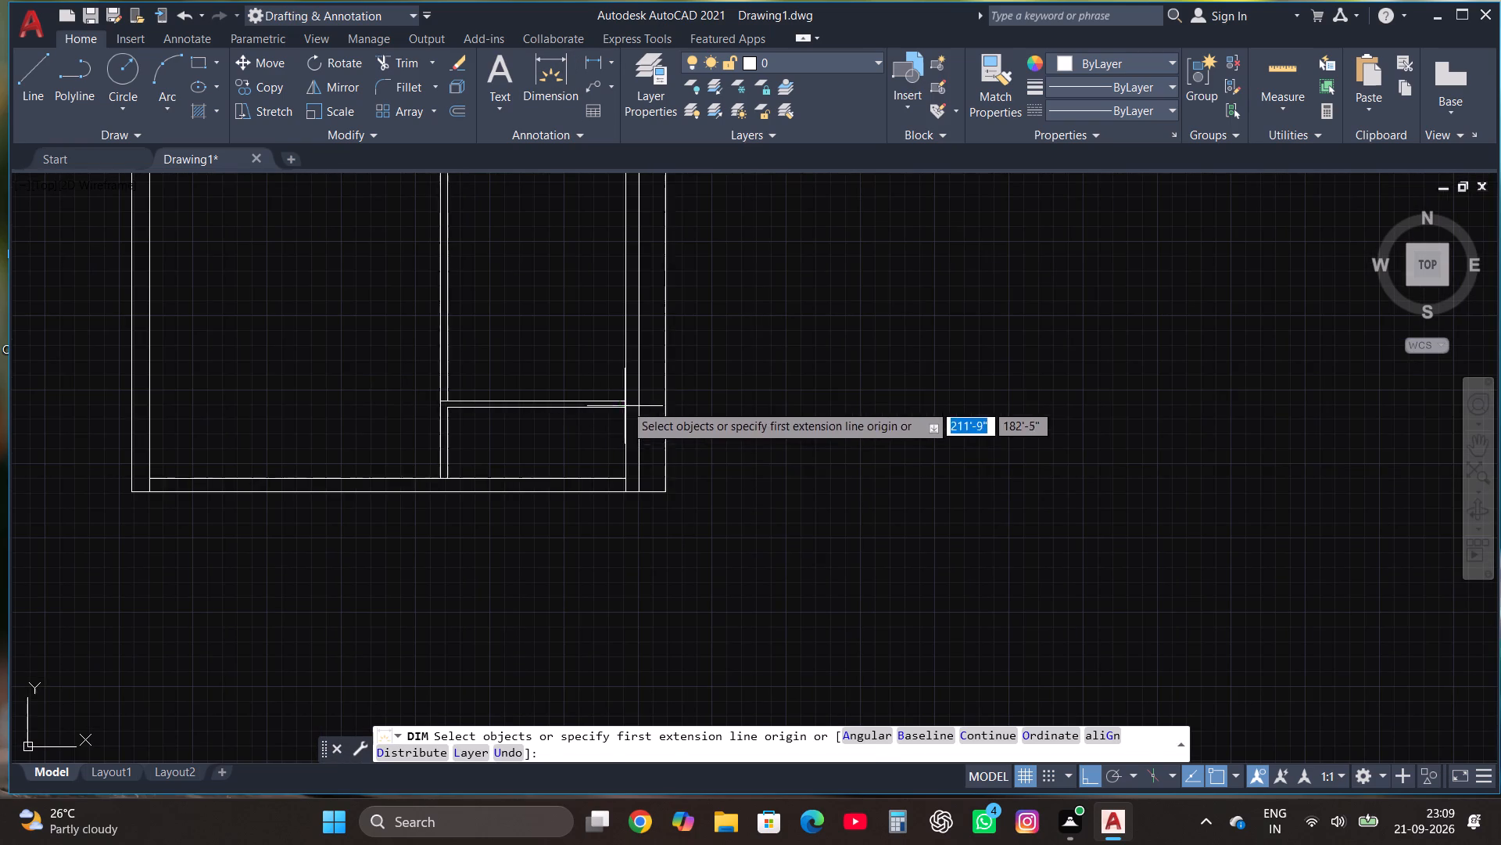
scroll(629, 471, down, 1)
scroll(629, 428, up, 3)
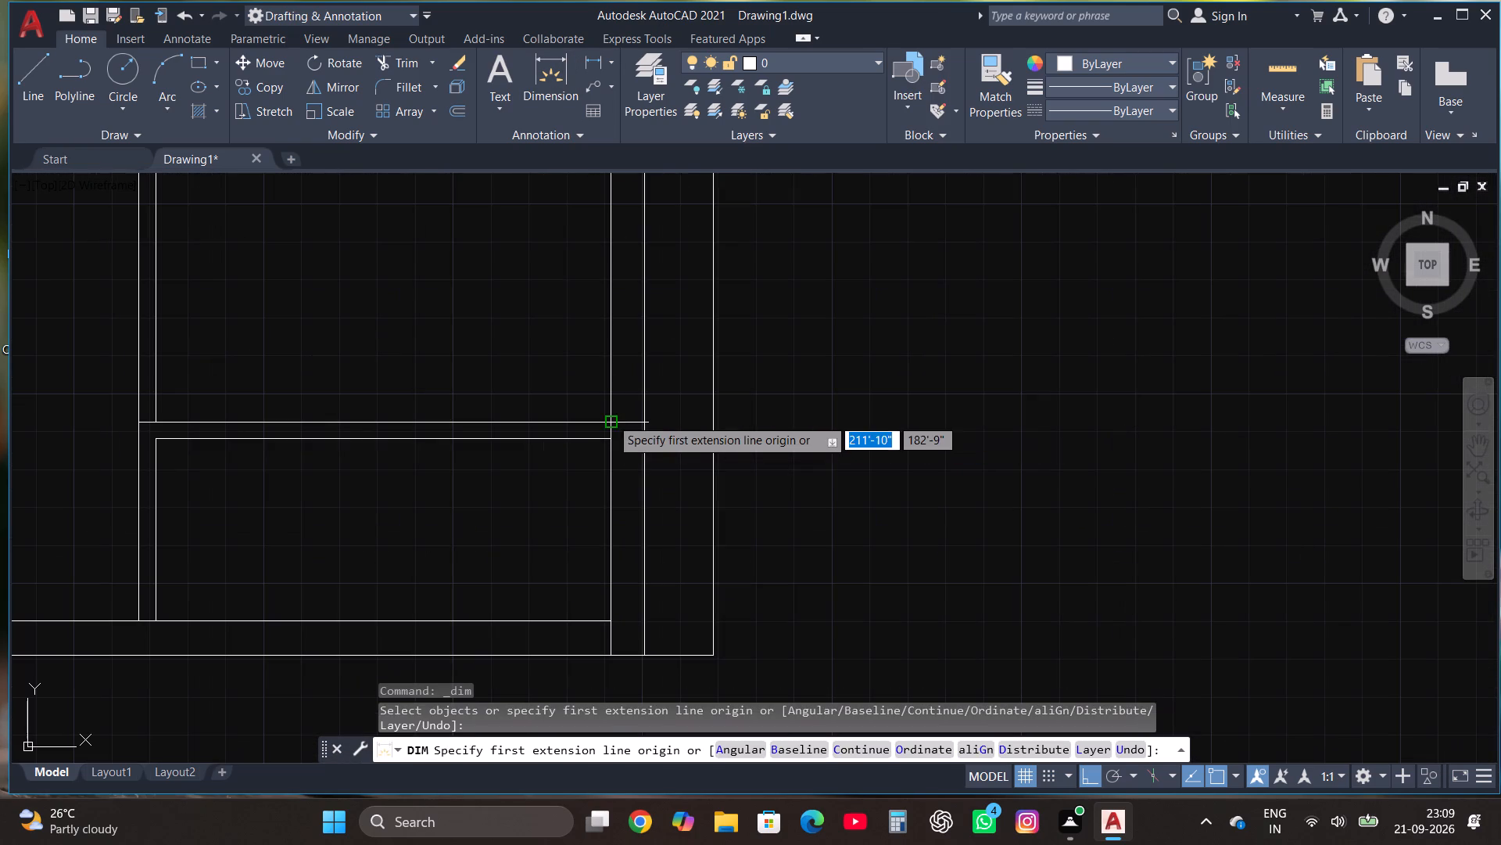
click(611, 418)
scroll(621, 474, down, 4)
scroll(613, 367, up, 4)
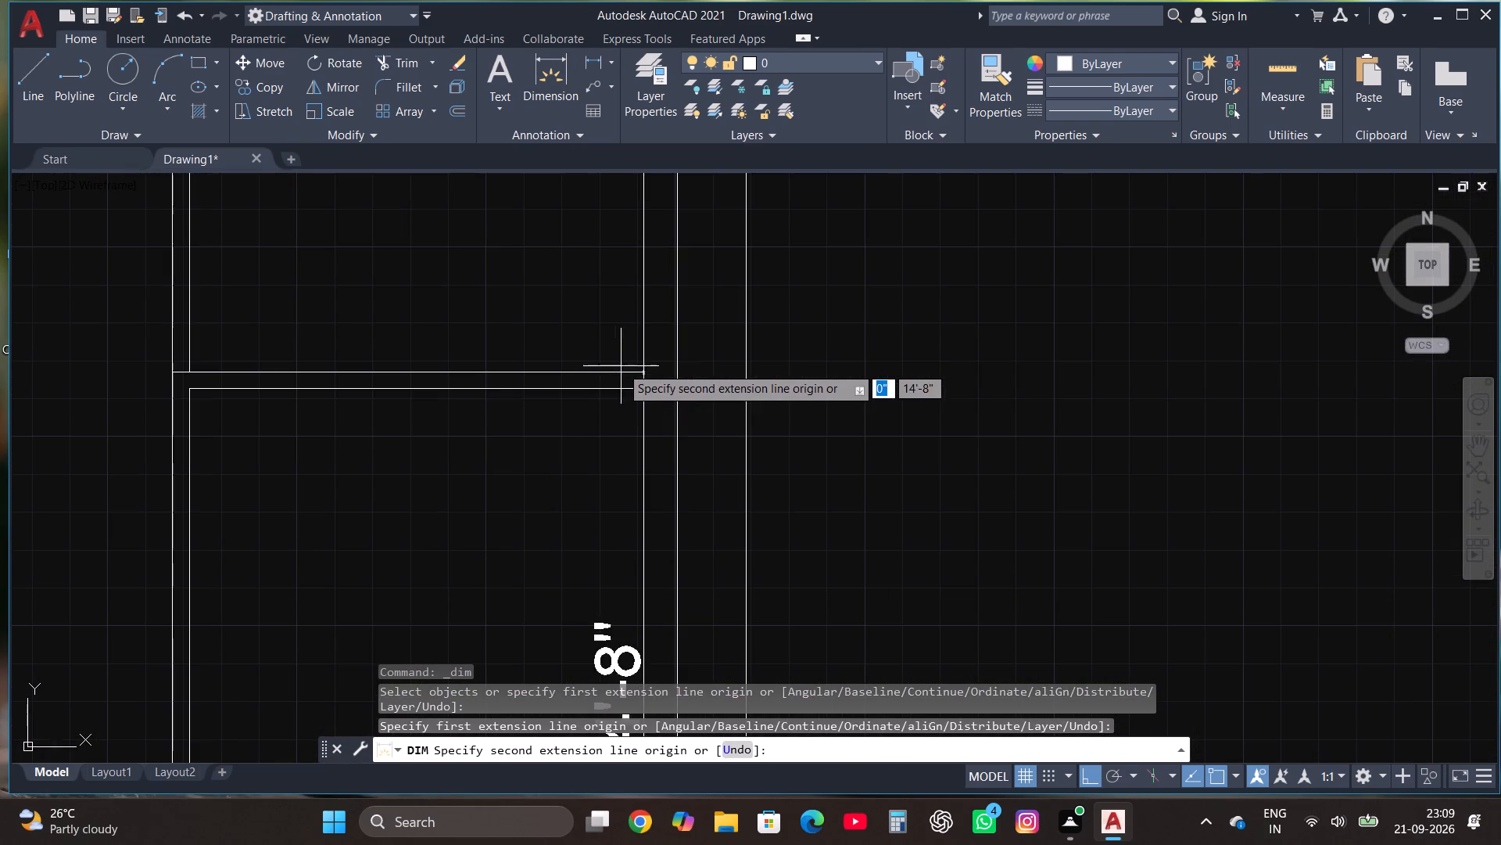
scroll(639, 390, down, 1)
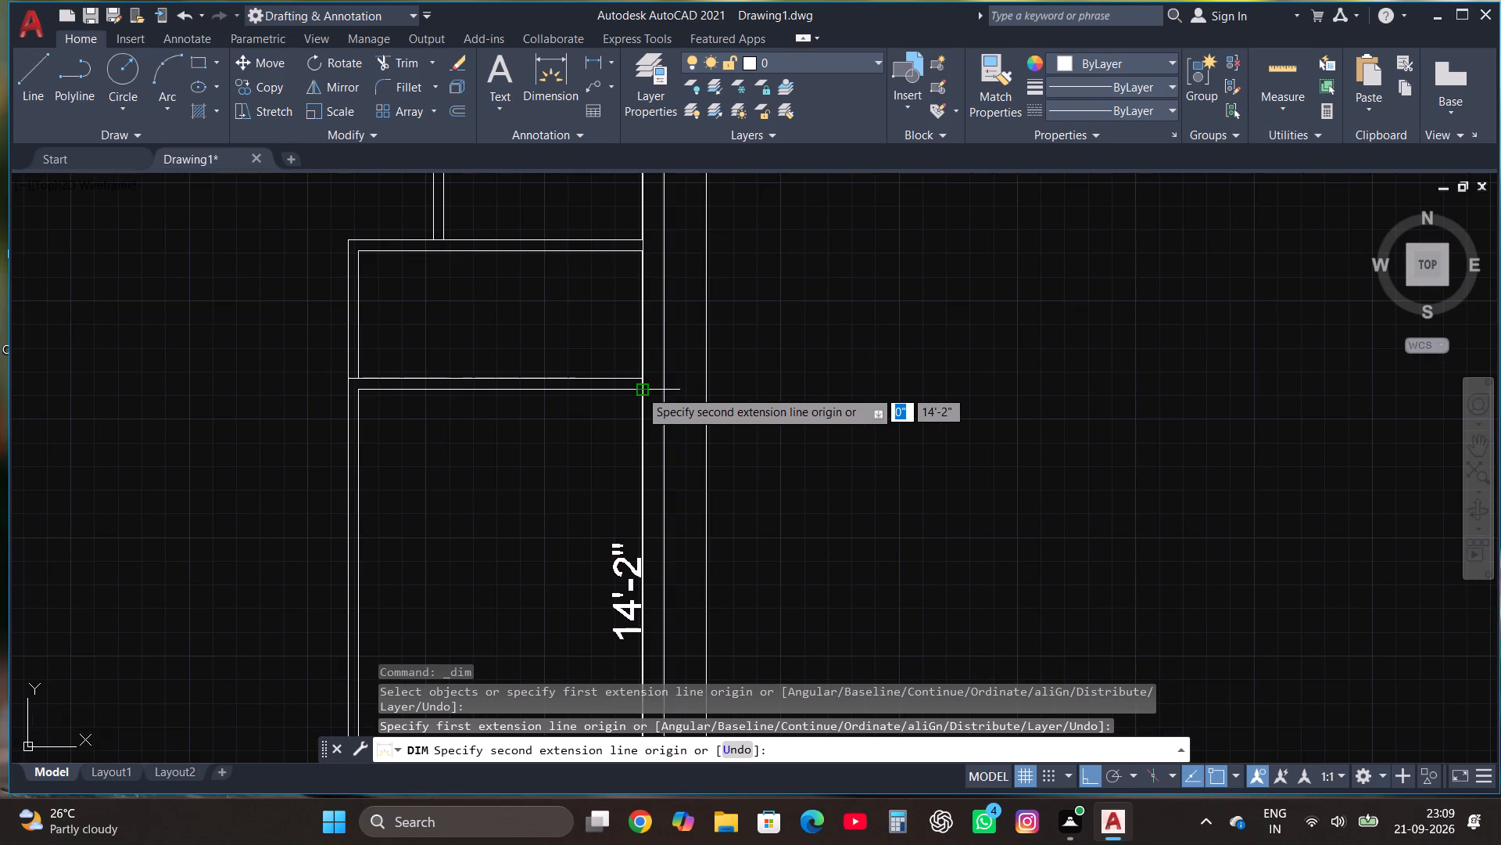
key(Escape)
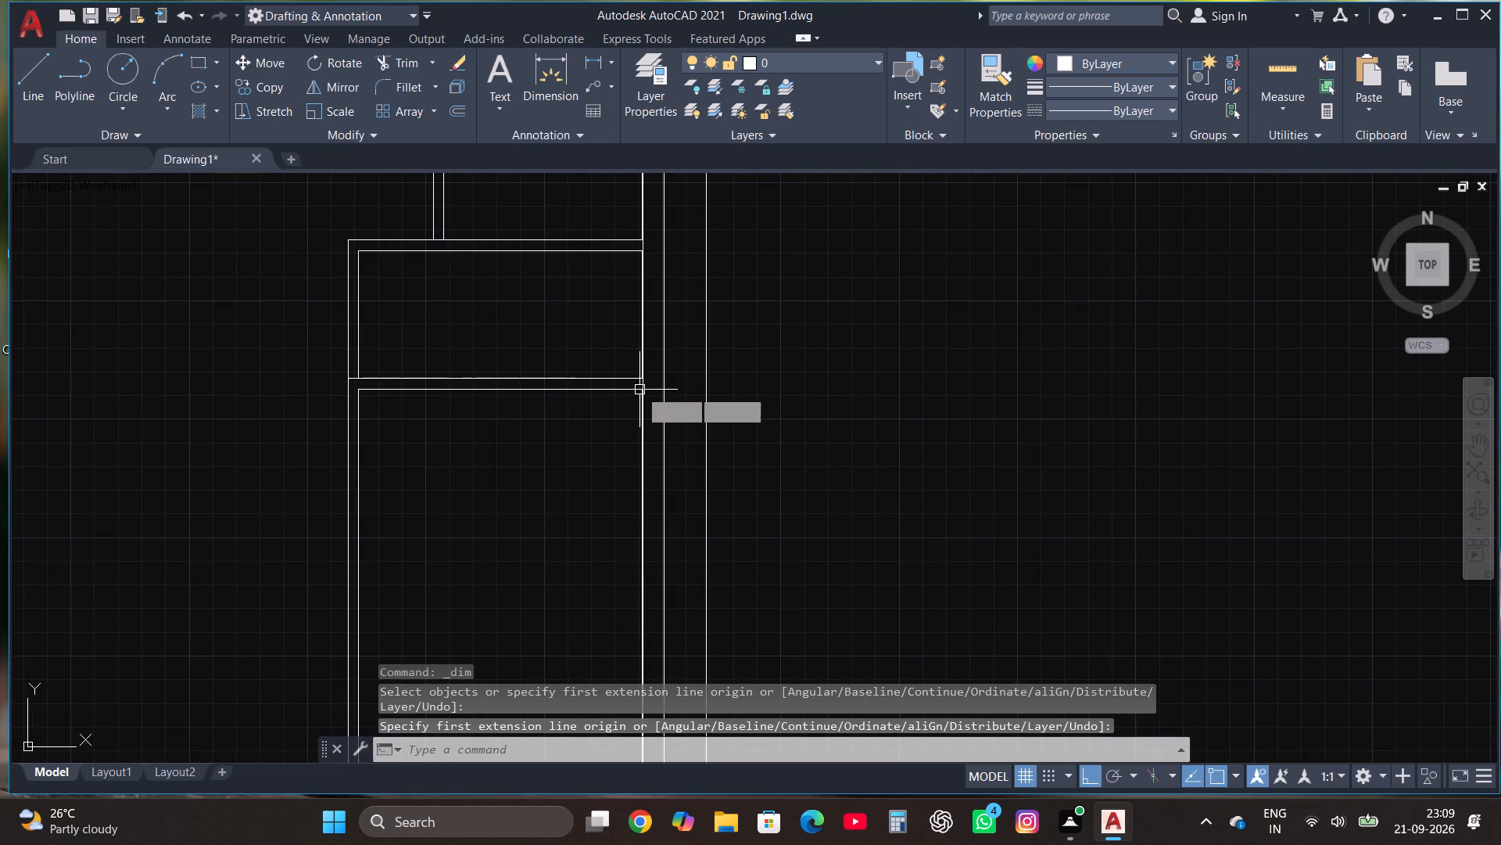
Measure the inside height of the third room from the bottom along its right wall, without placing a dimension.
scroll(639, 390, down, 1)
click(553, 78)
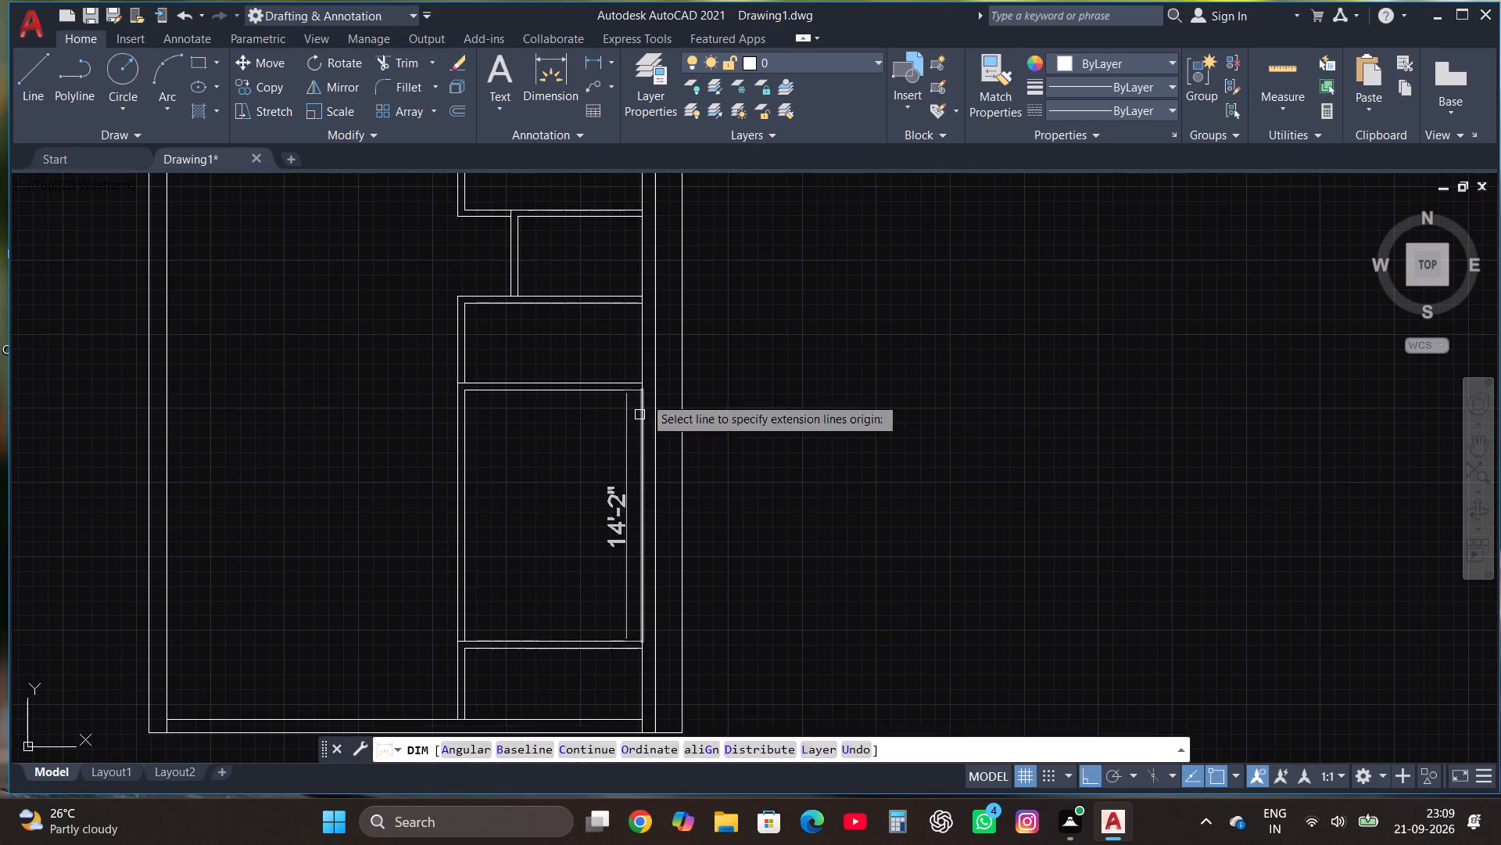
scroll(643, 364, up, 1)
click(636, 394)
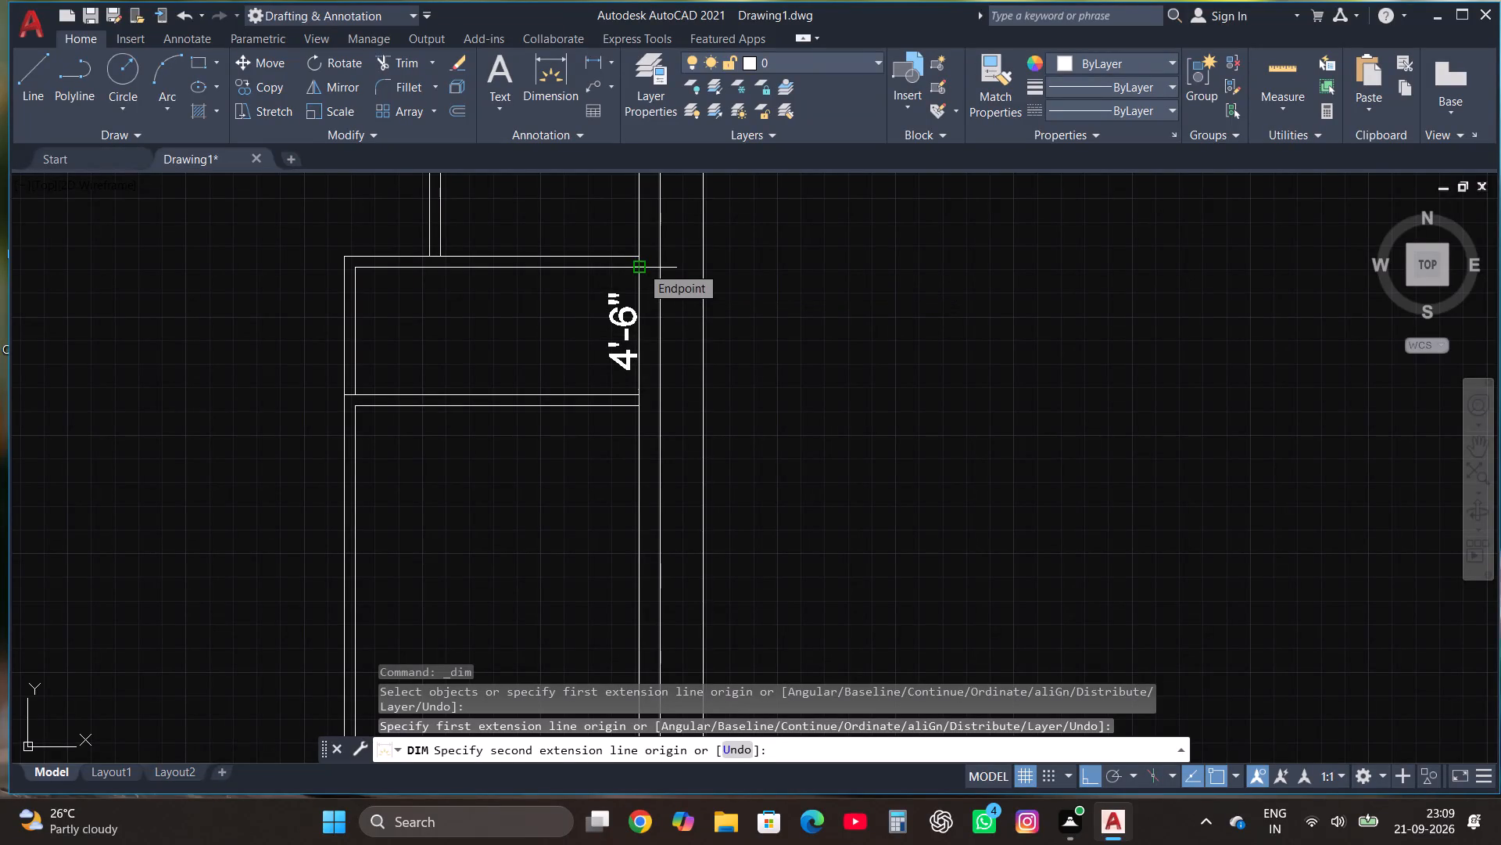
scroll(644, 388, down, 1)
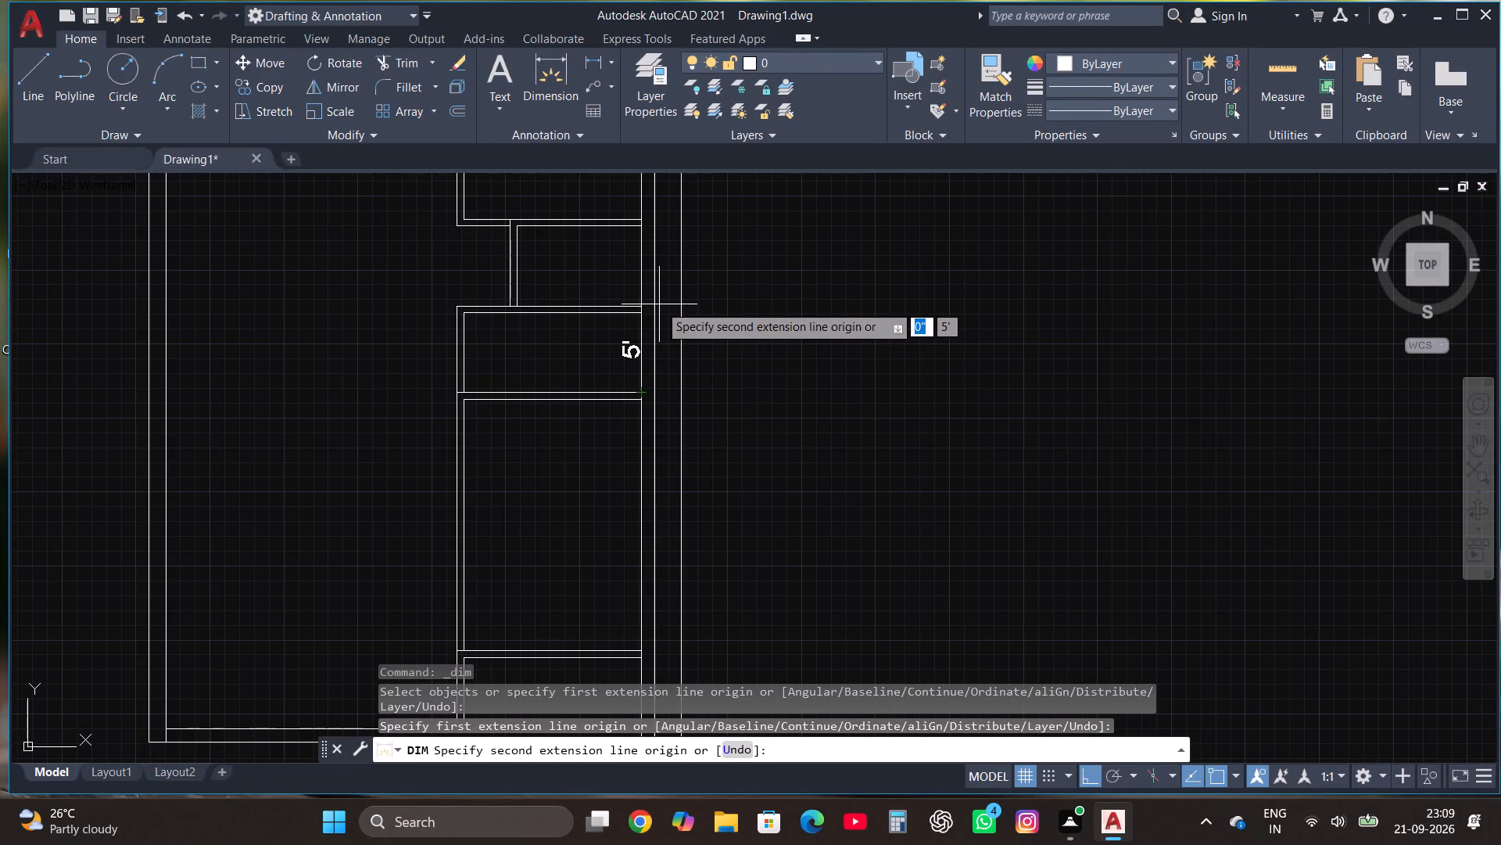
key(Escape)
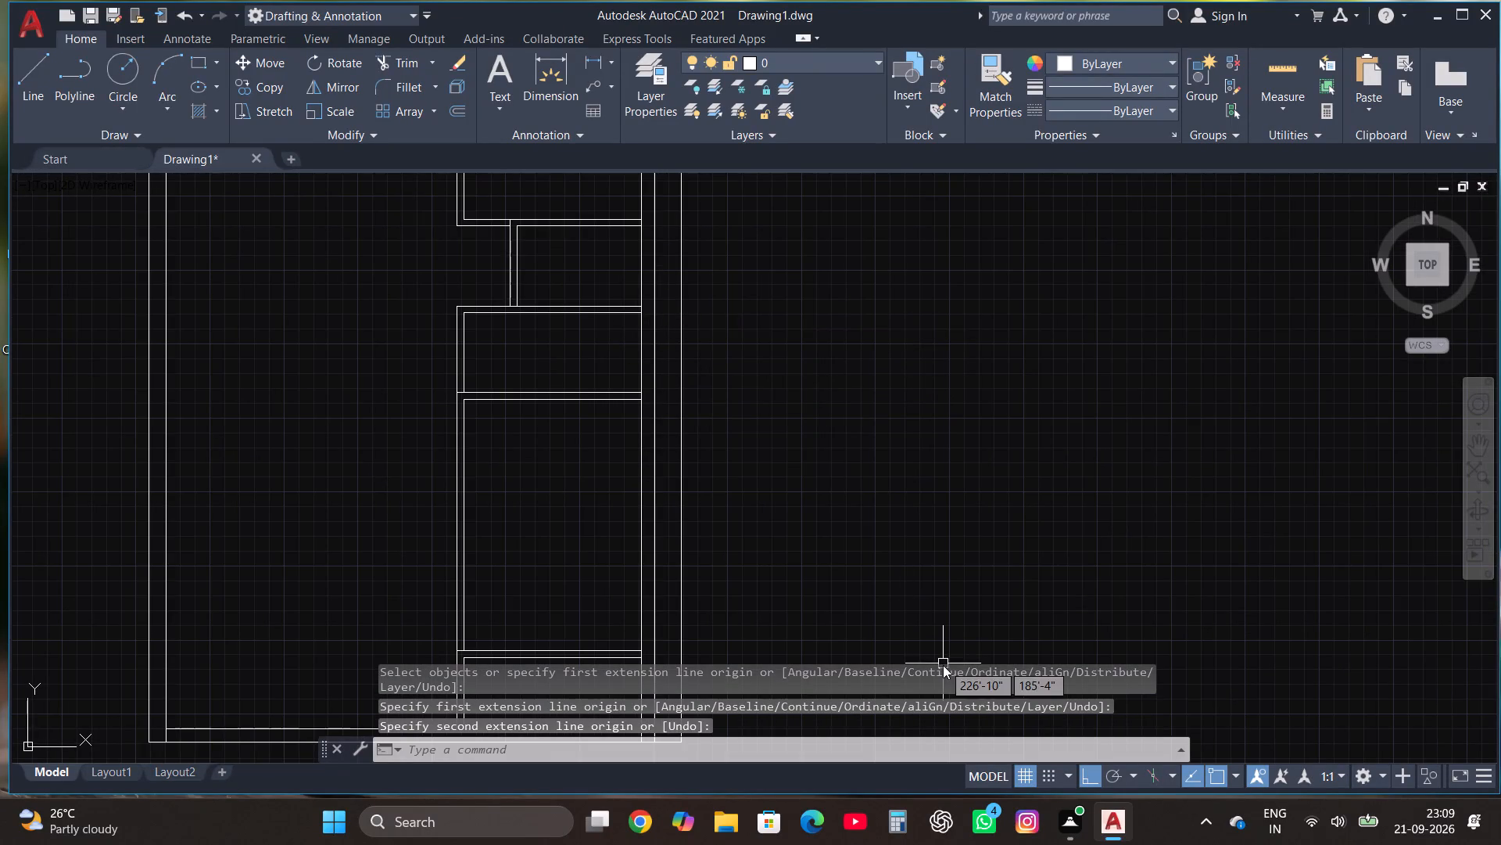
Measure the narrower fourth room's inside height along its right wall, without placing a dimension.
scroll(943, 665, down, 2)
scroll(808, 388, up, 1)
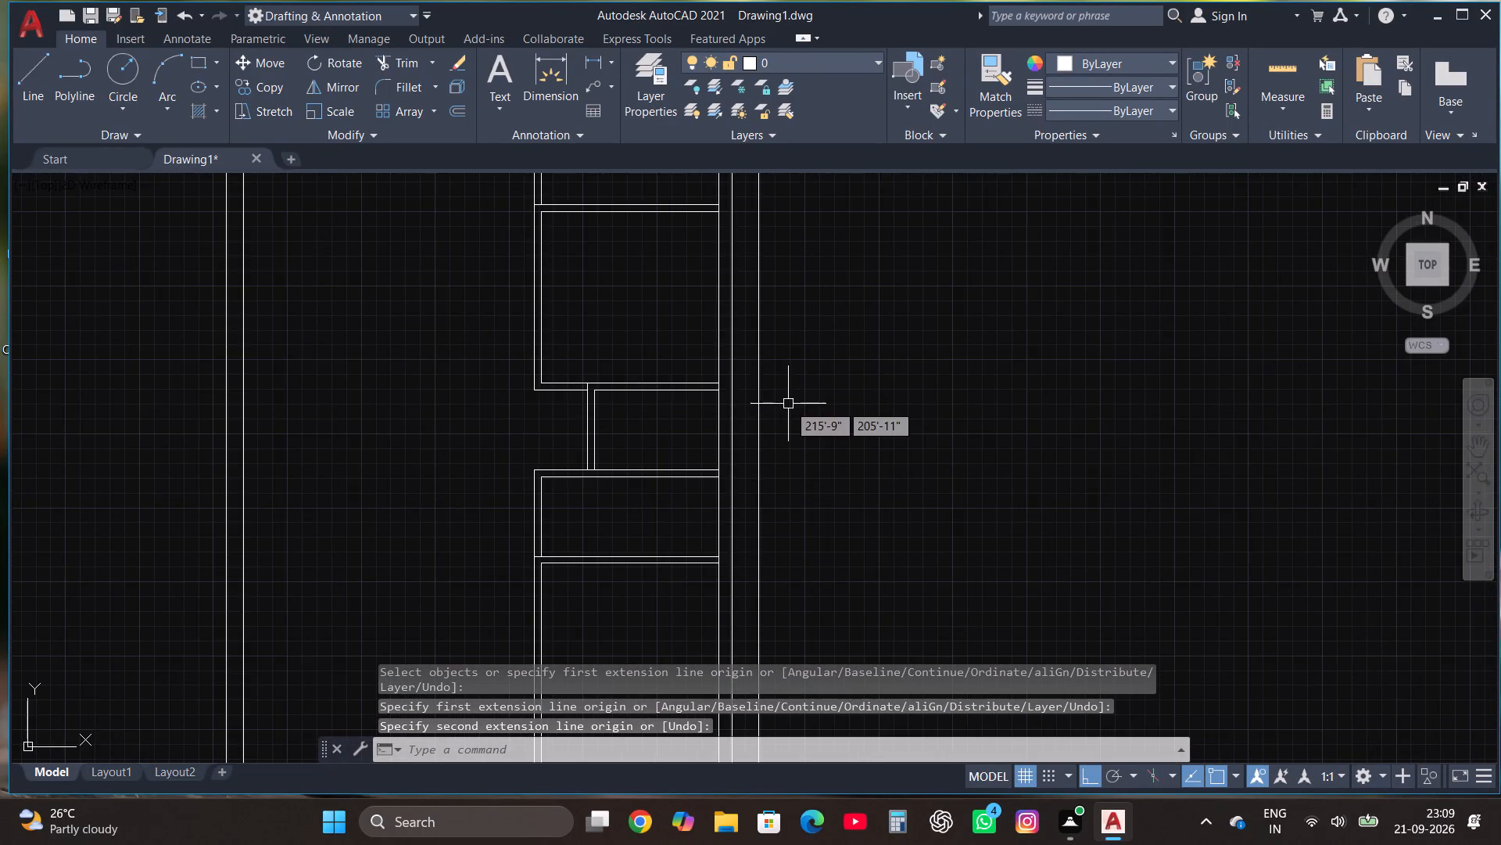
scroll(788, 404, up, 1)
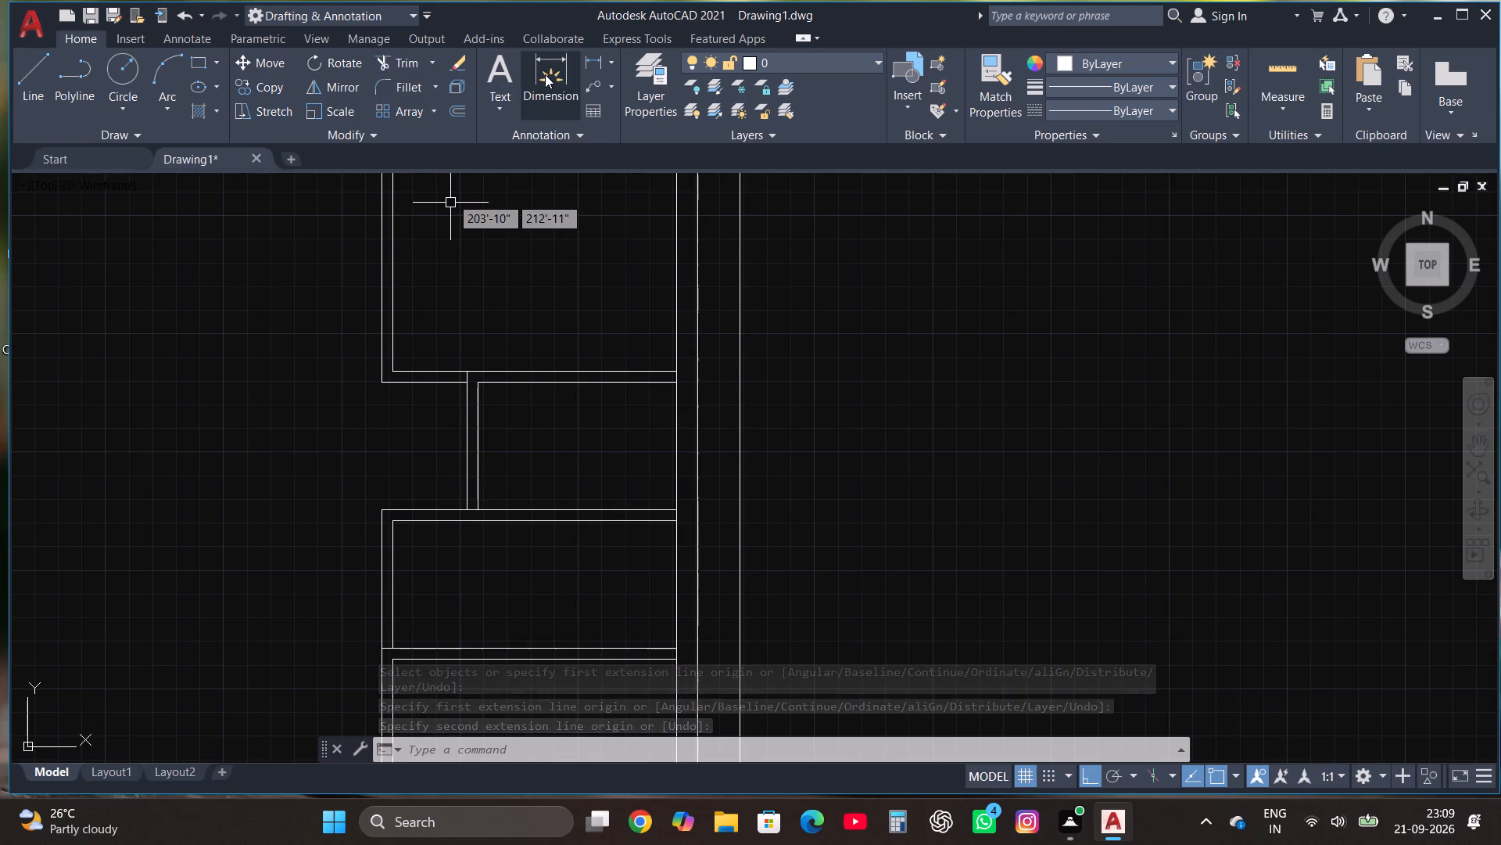
click(545, 74)
click(677, 509)
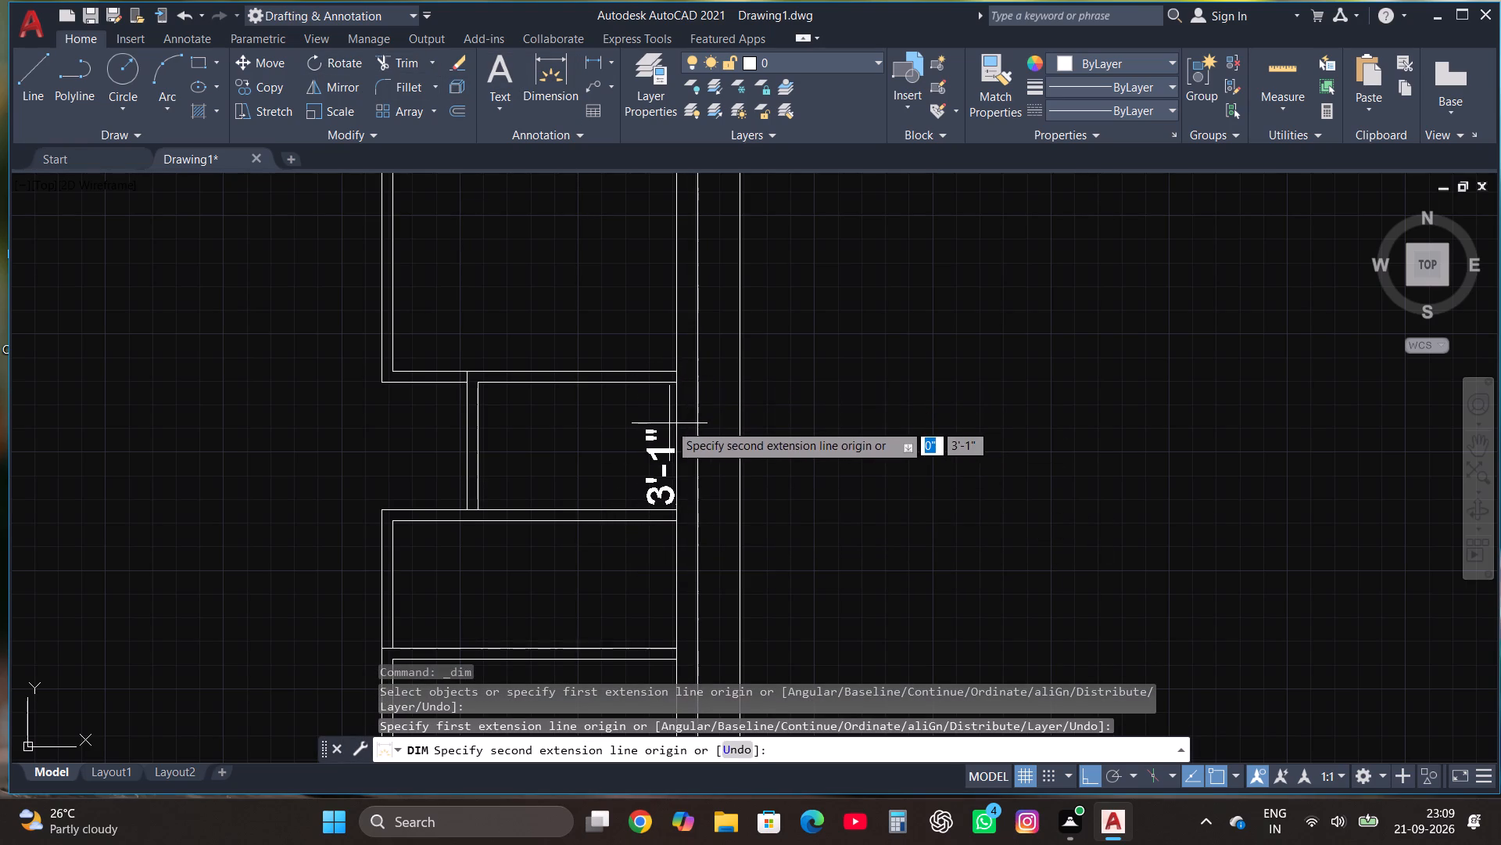
scroll(669, 423, up, 2)
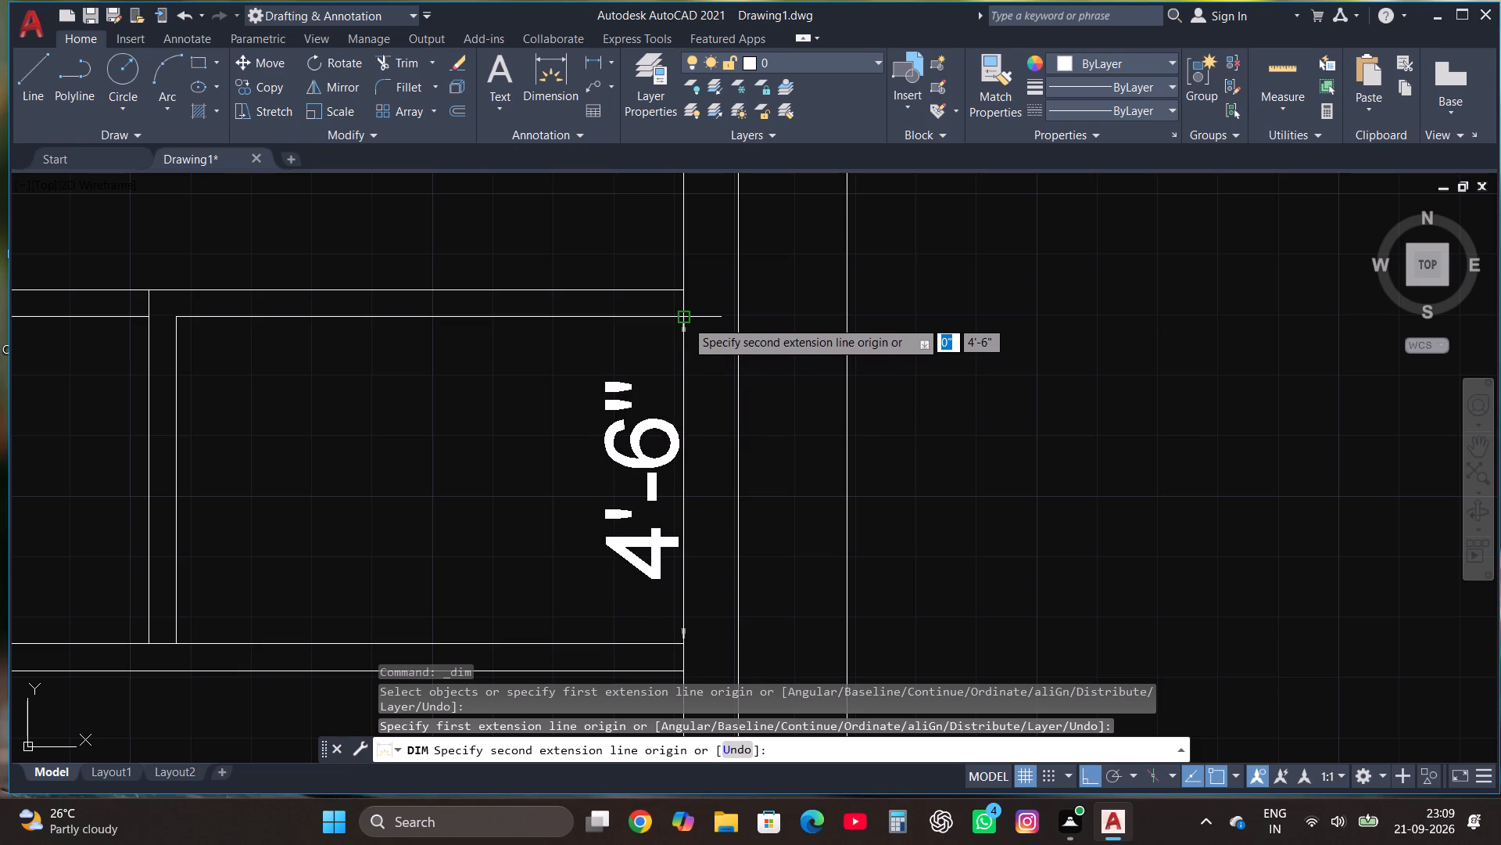
key(Escape)
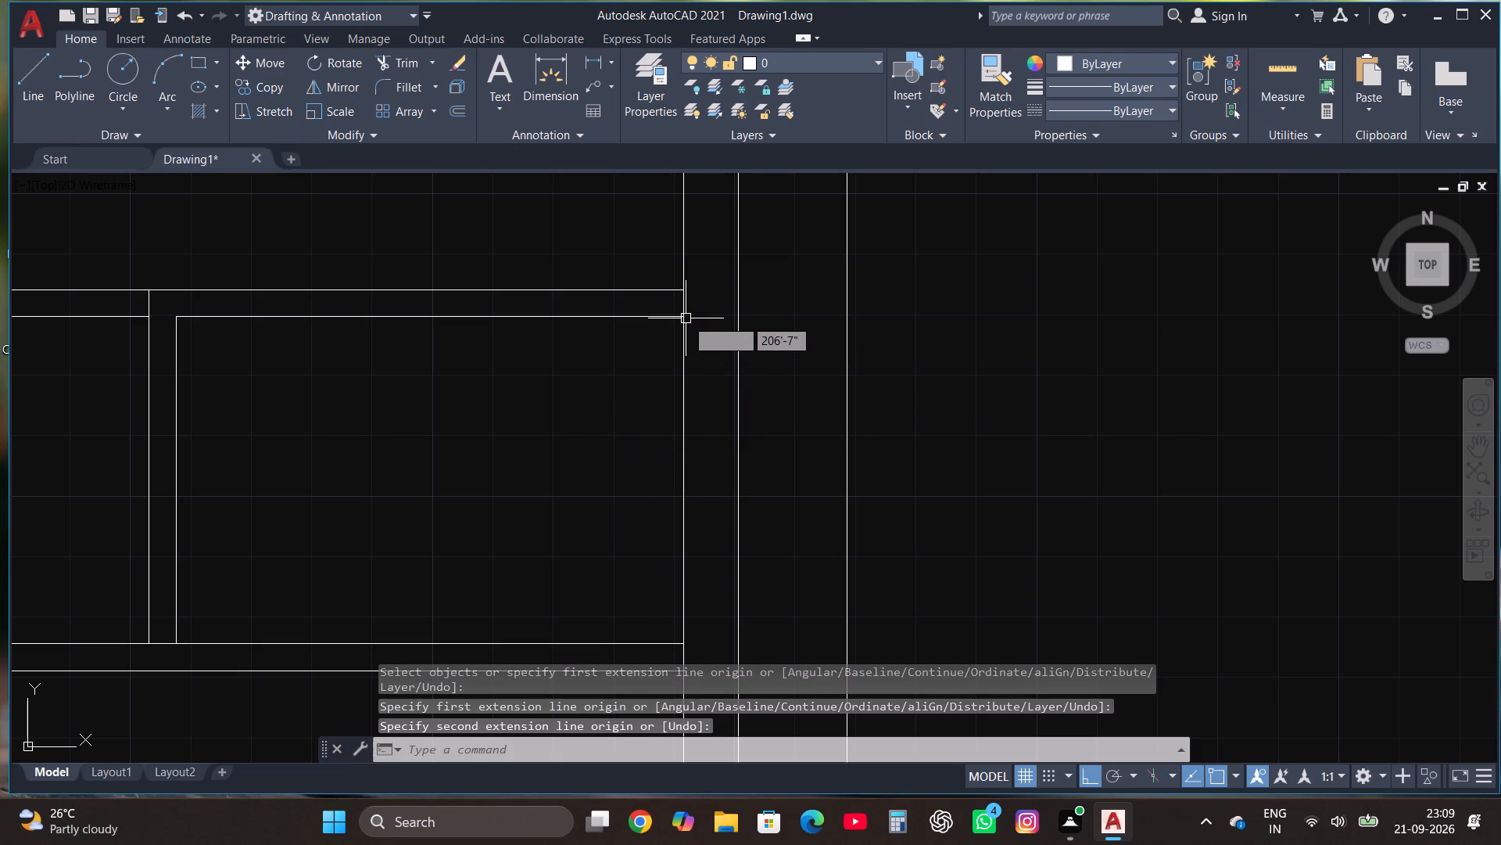
Measure the height of the room just below the topmost one along its right wall, without placing a dimension.
scroll(674, 364, down, 2)
scroll(701, 425, down, 2)
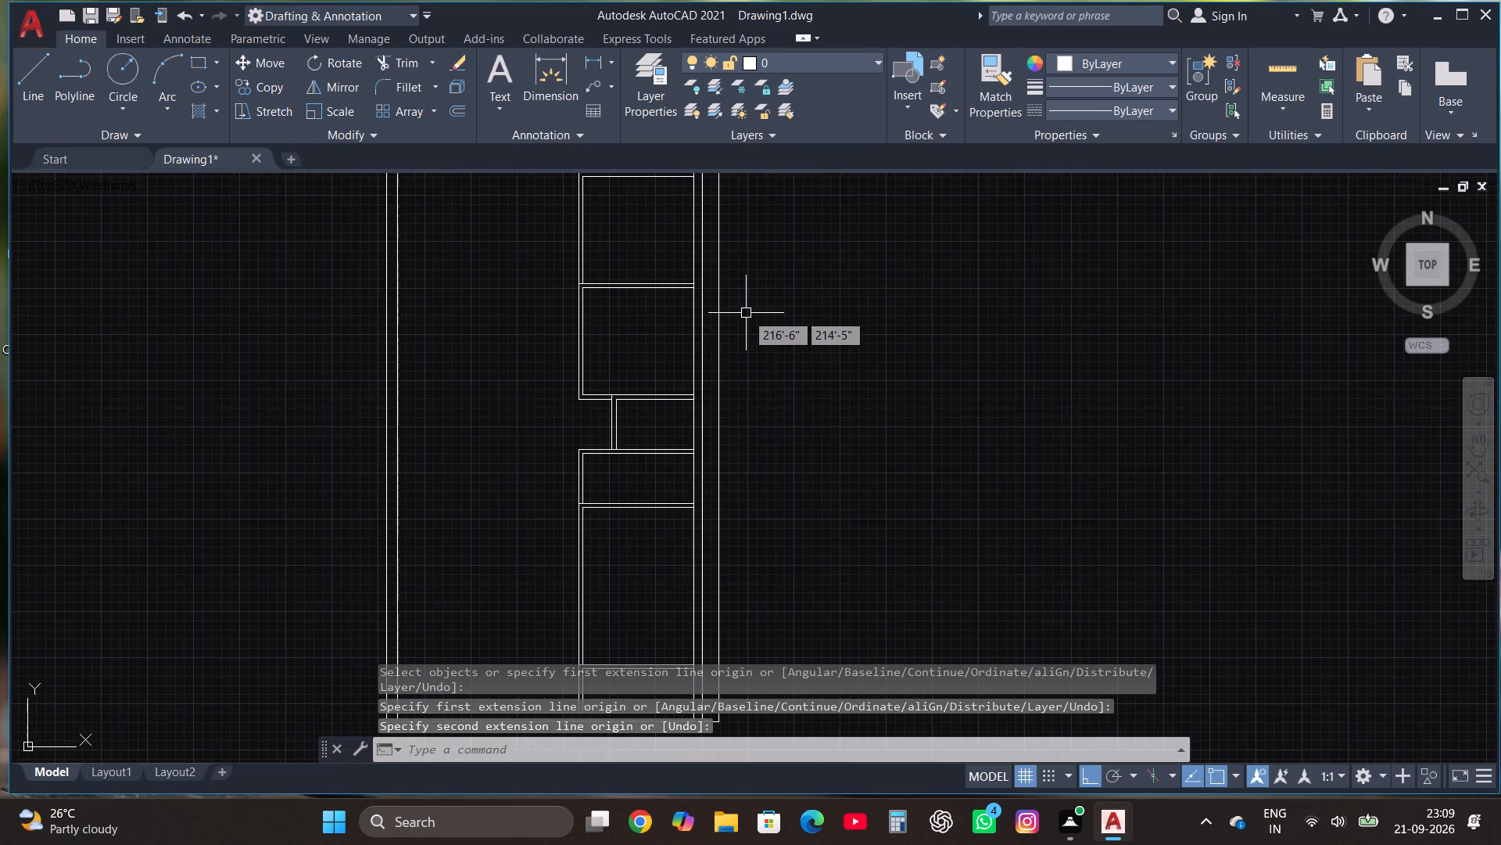
scroll(746, 313, up, 1)
click(531, 75)
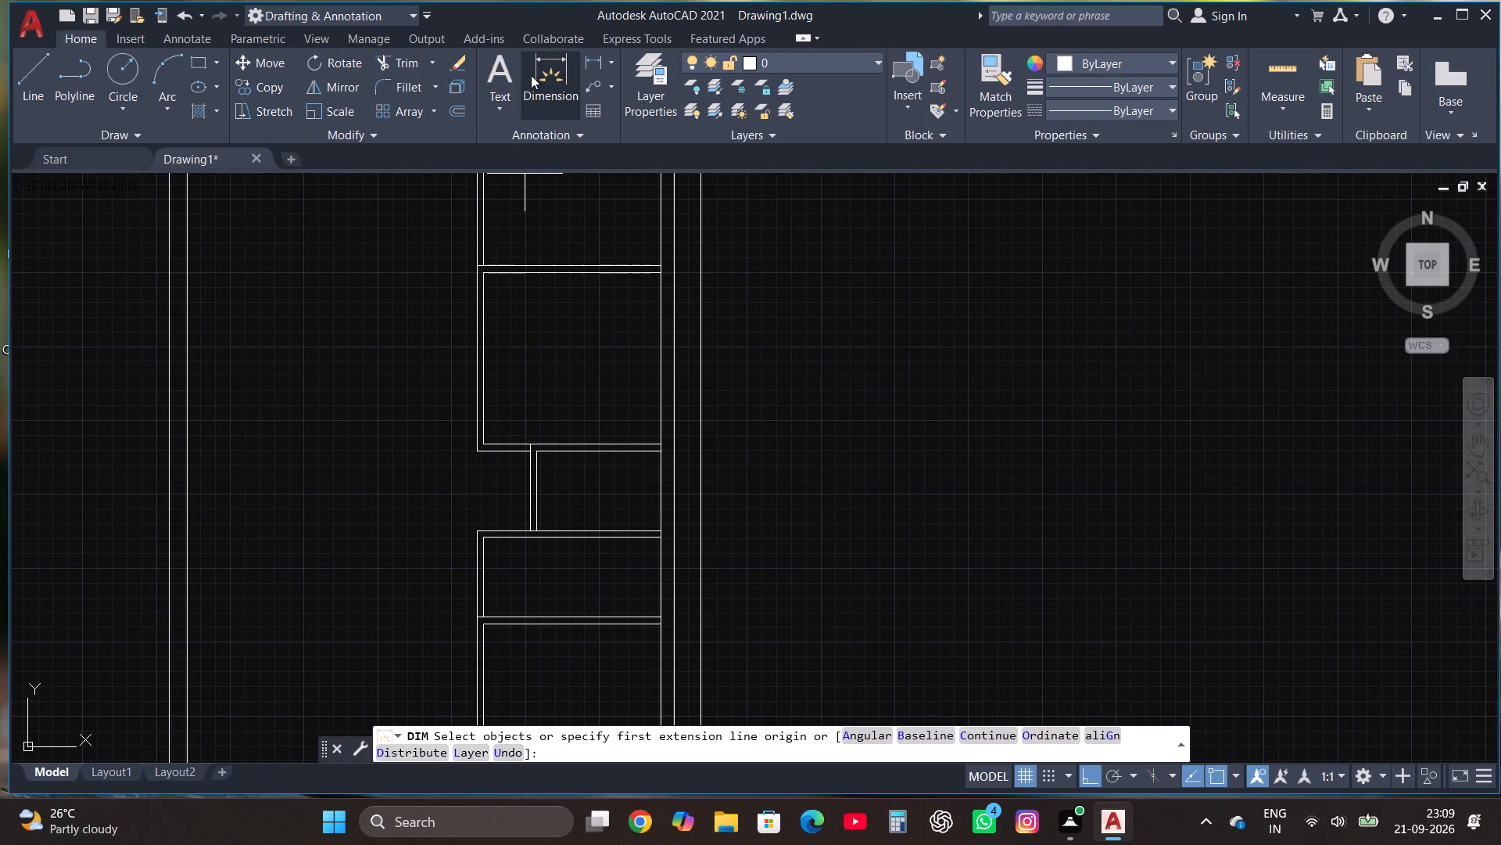
click(662, 444)
scroll(665, 278, up, 2)
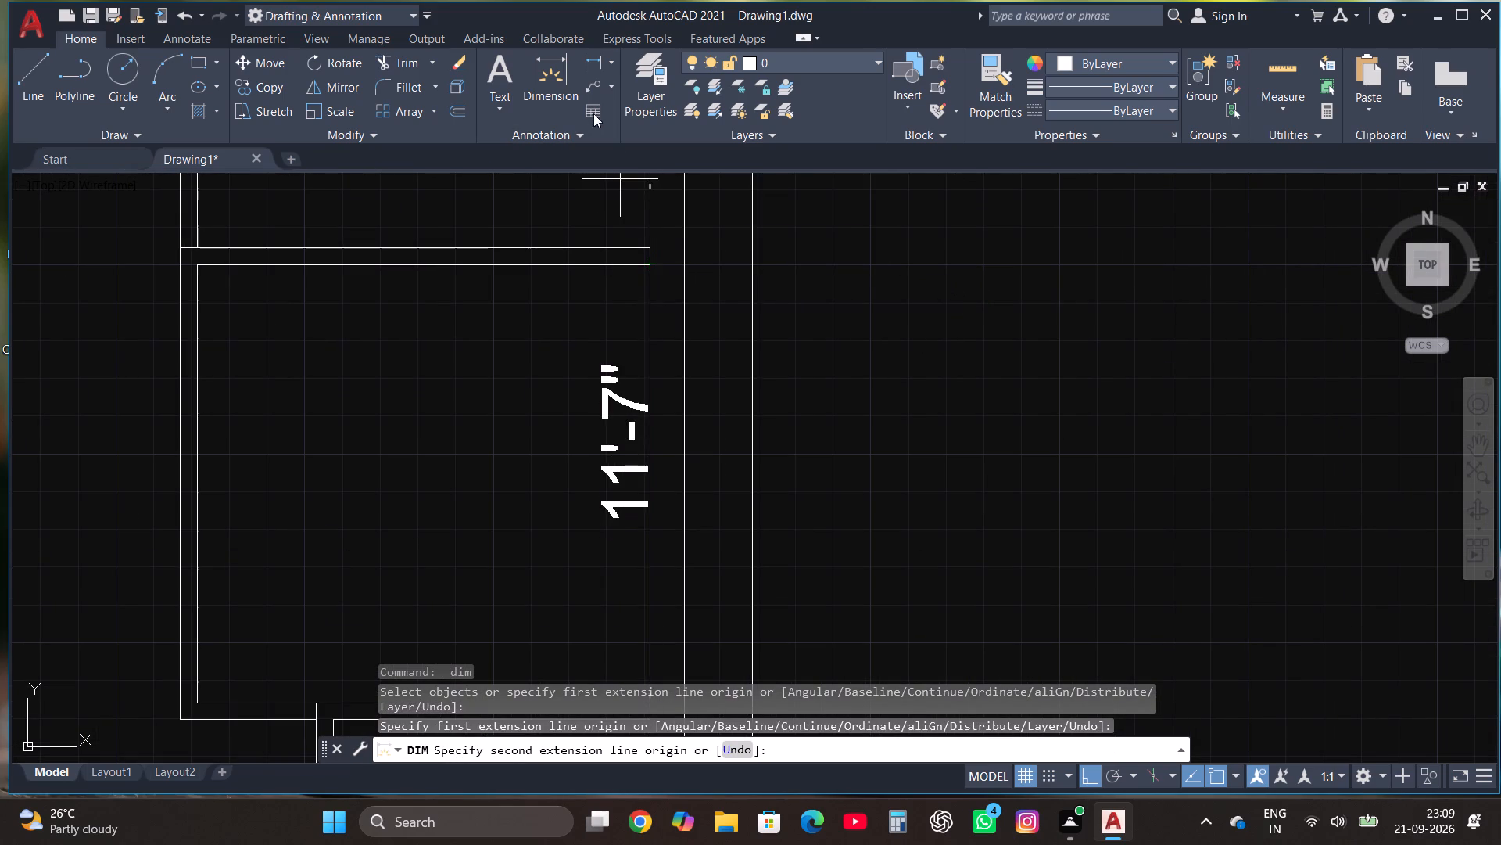
Measure the topmost room's inside height along its right wall using the Dimension command, without placing a dimension.
click(571, 95)
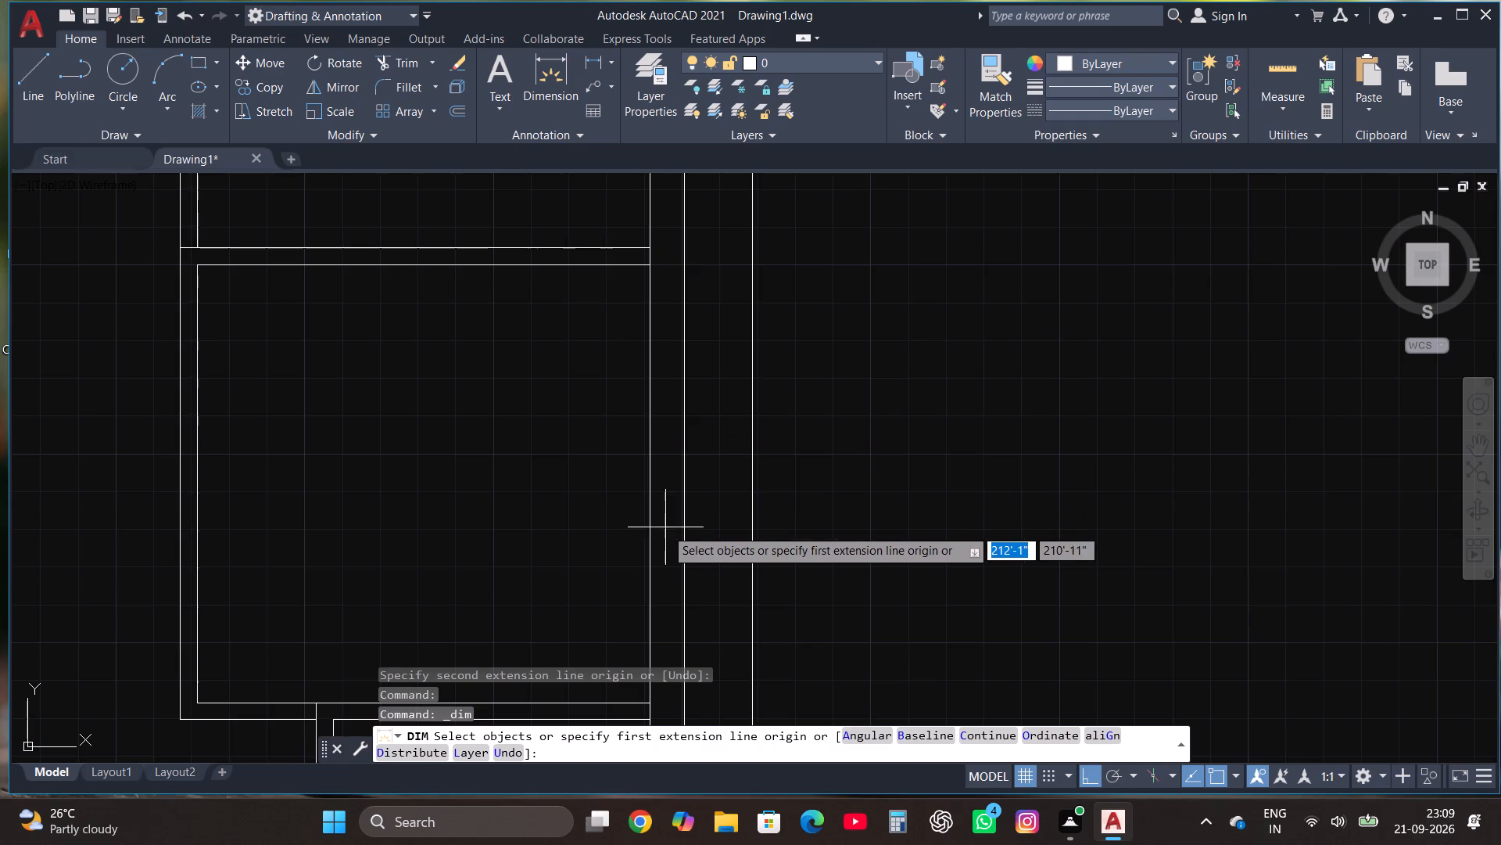
scroll(666, 534, down, 2)
scroll(661, 377, up, 3)
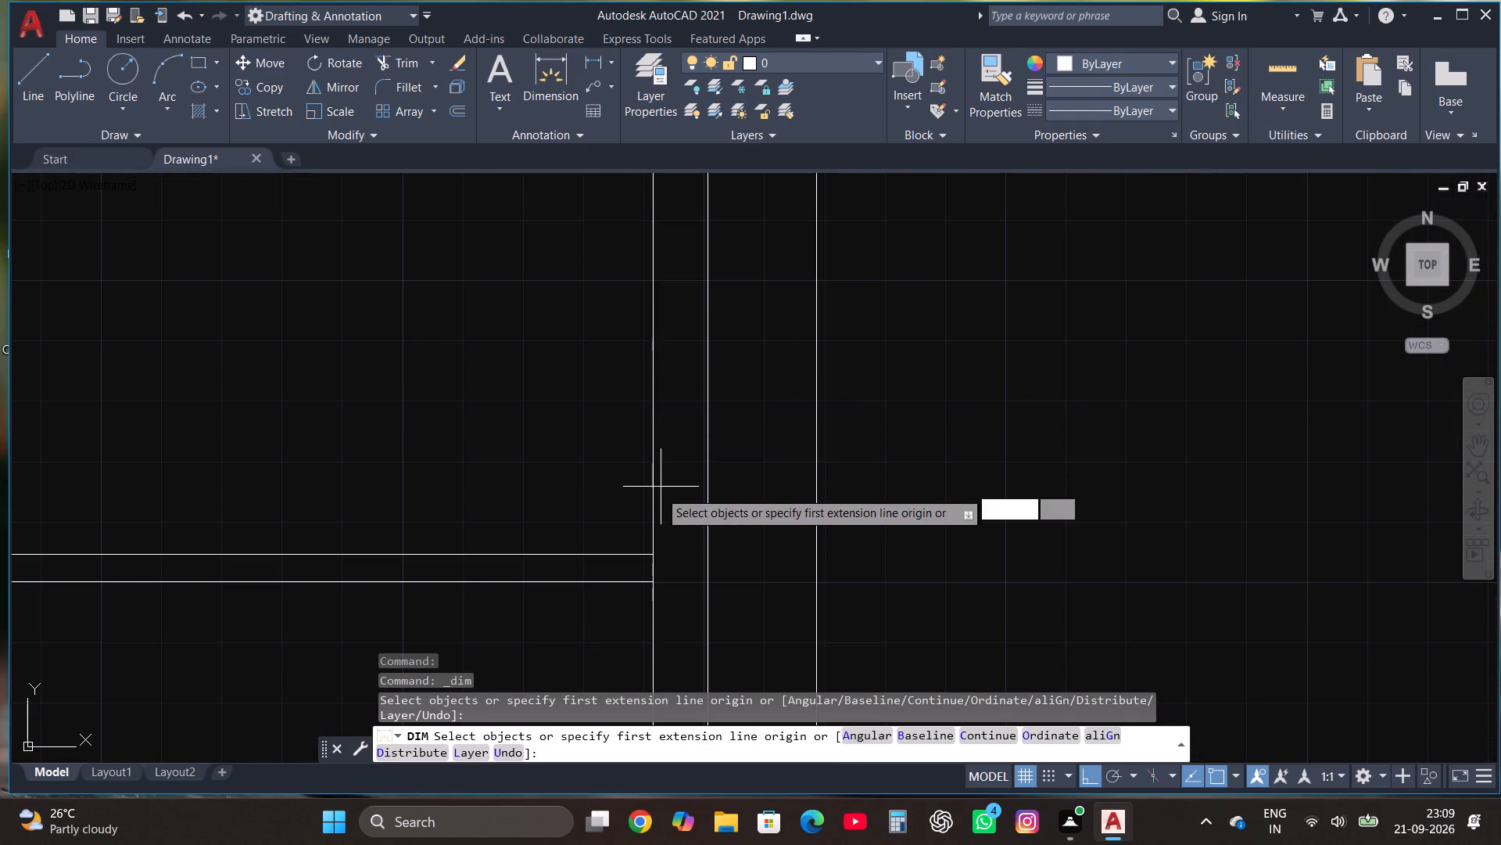
click(652, 551)
scroll(654, 559, down, 4)
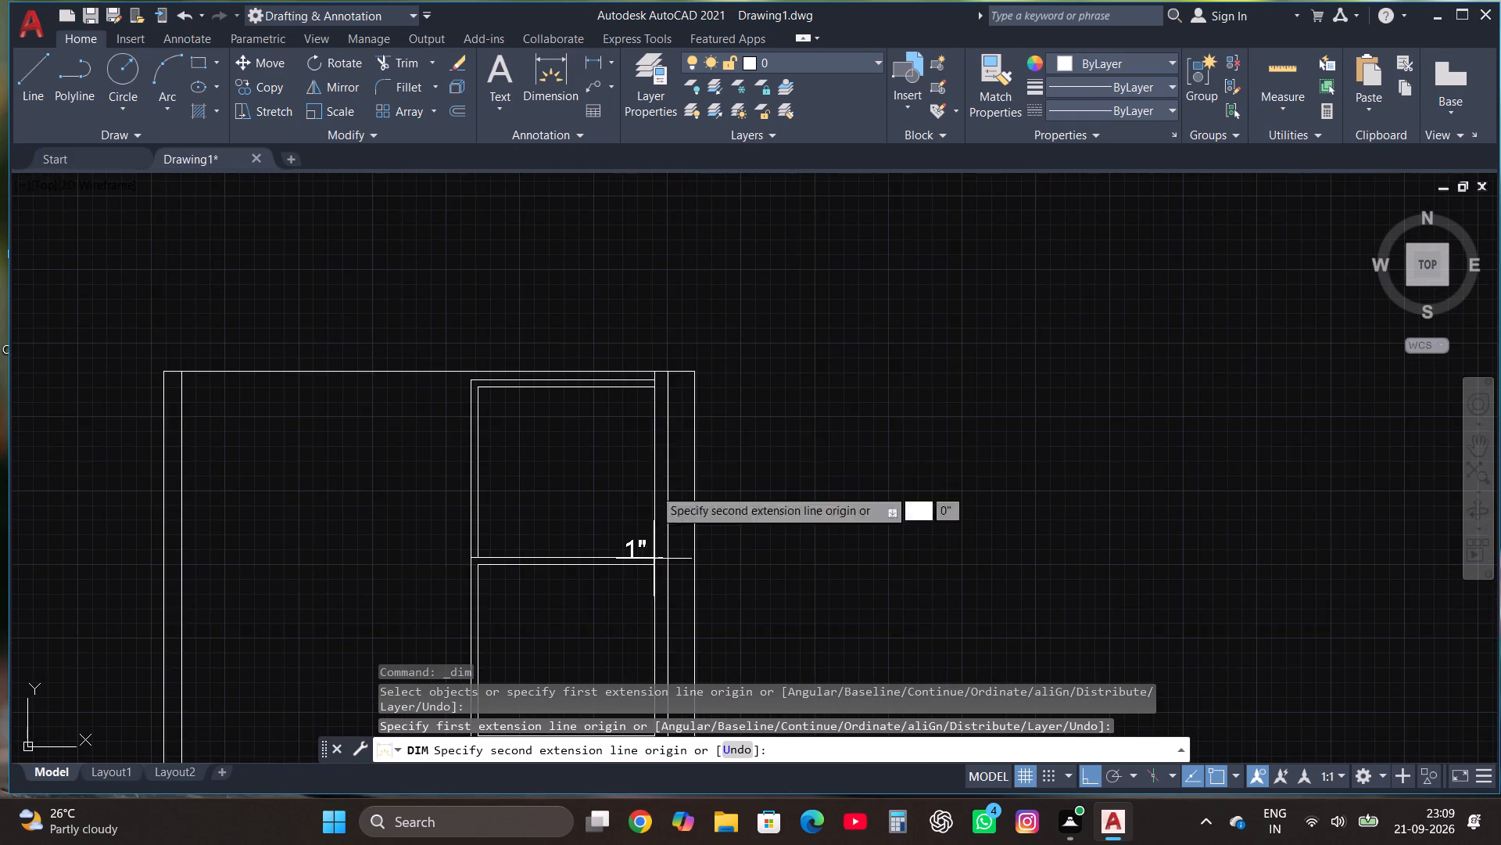
scroll(656, 384, up, 3)
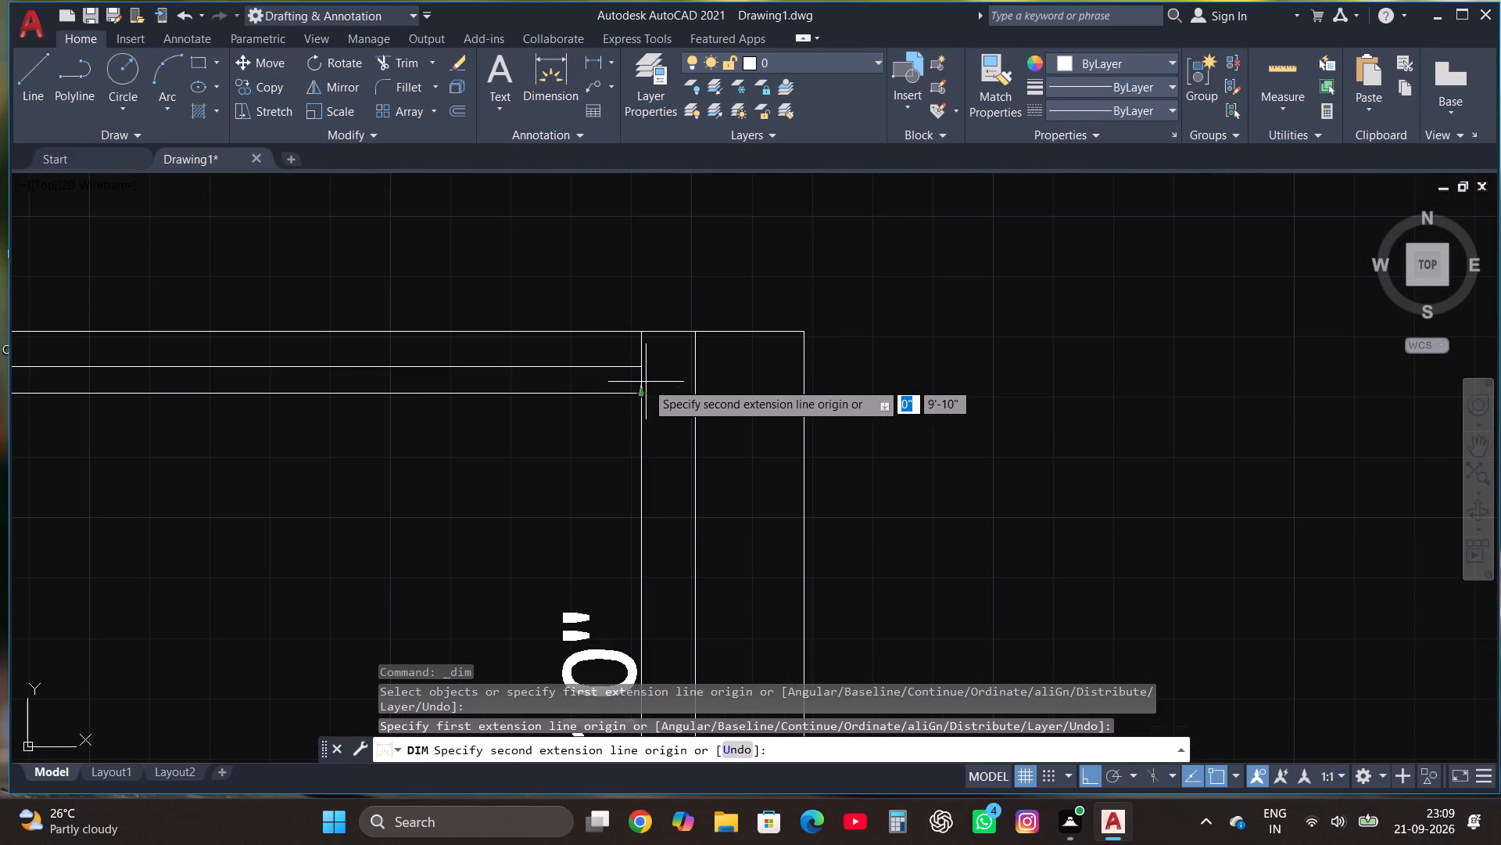
scroll(640, 394, down, 4)
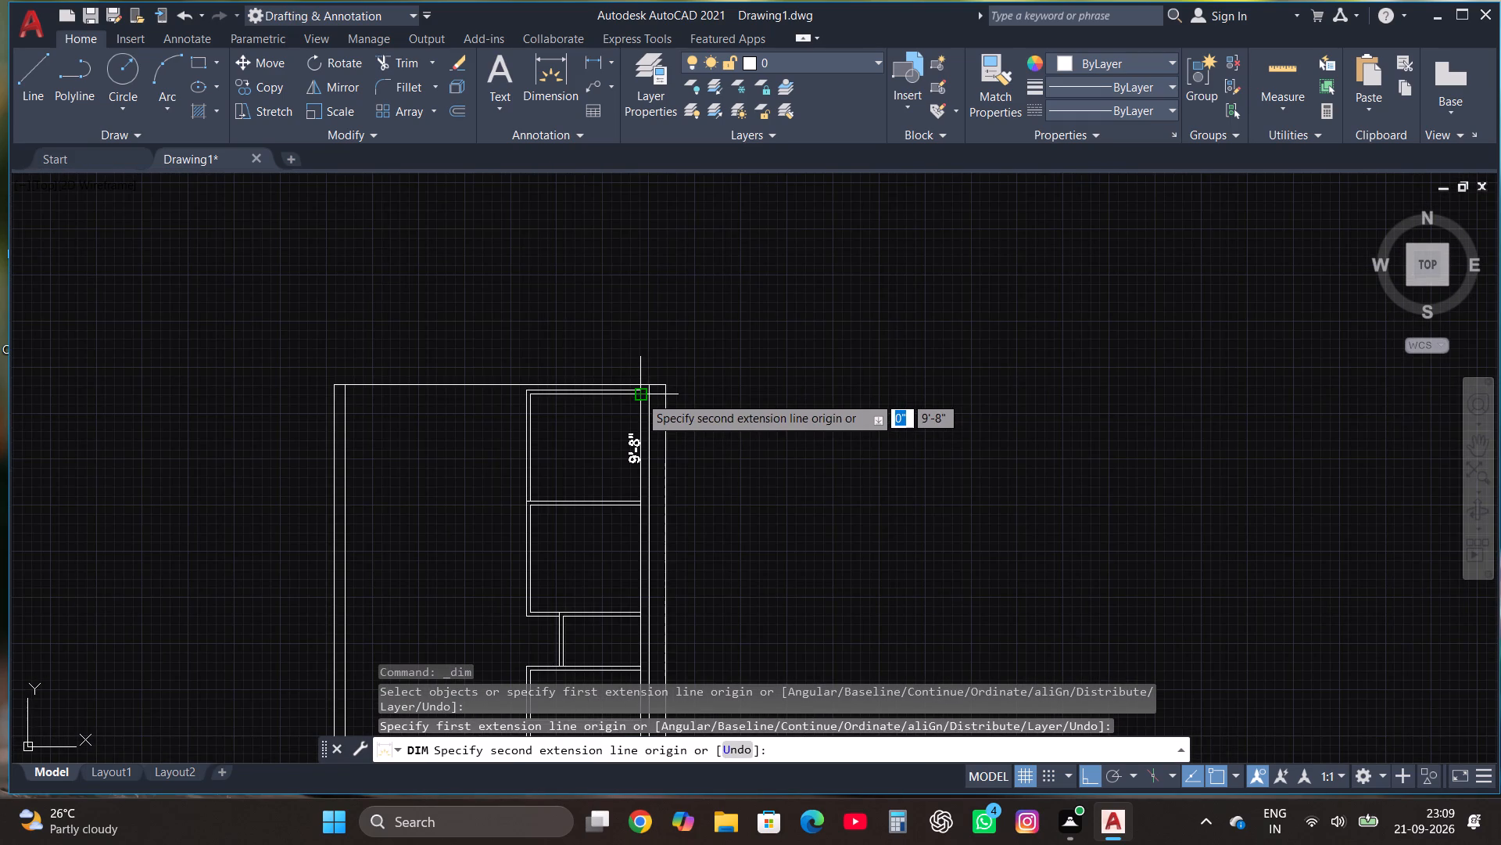
key(Escape)
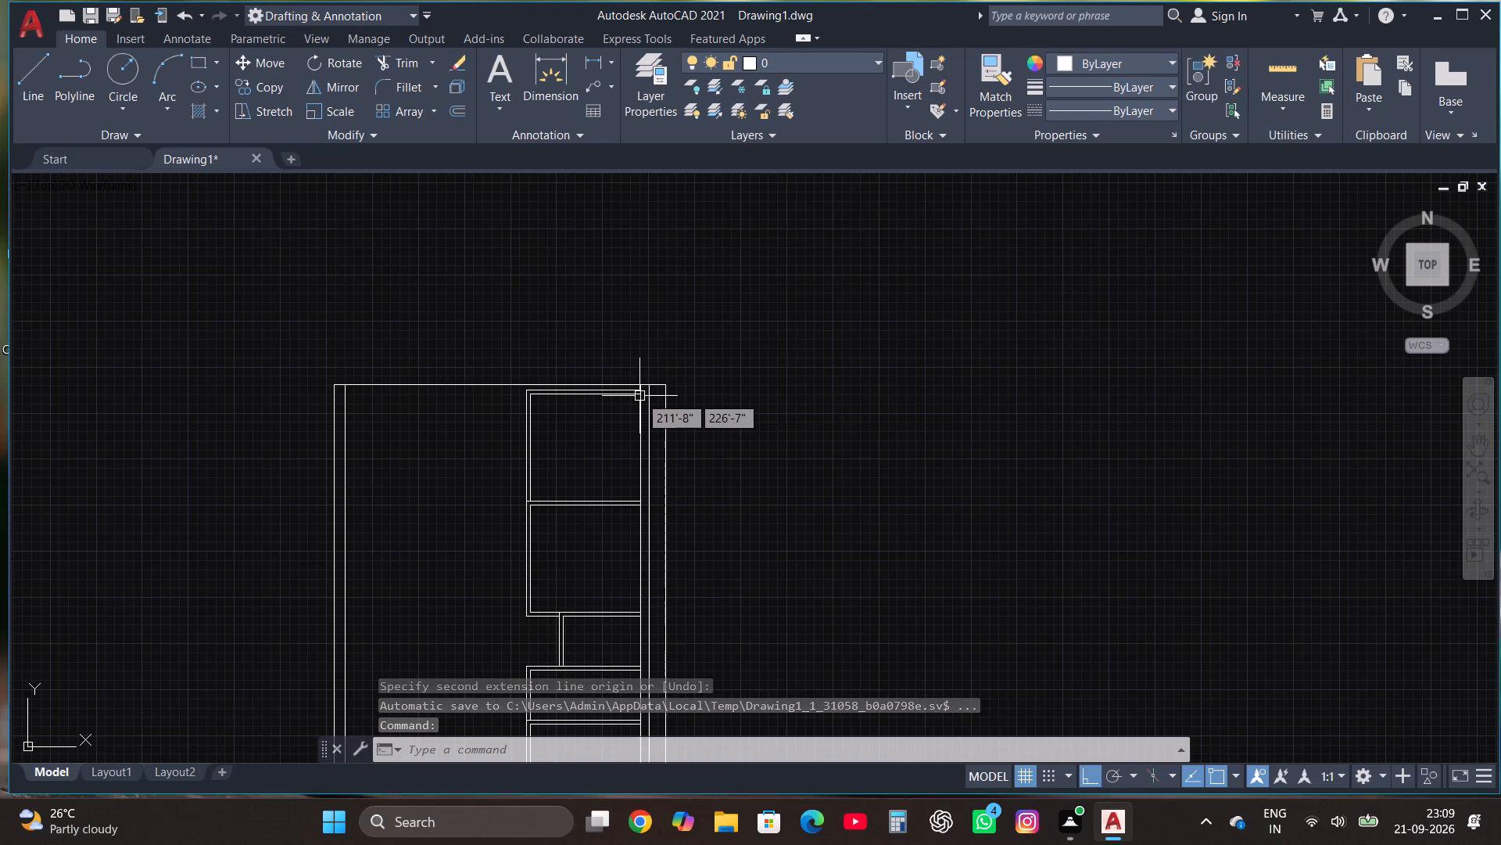
Dimension the plan outline's full right side from its bottom corner to its top corner, placing the dimension outside the outline.
scroll(639, 394, down, 4)
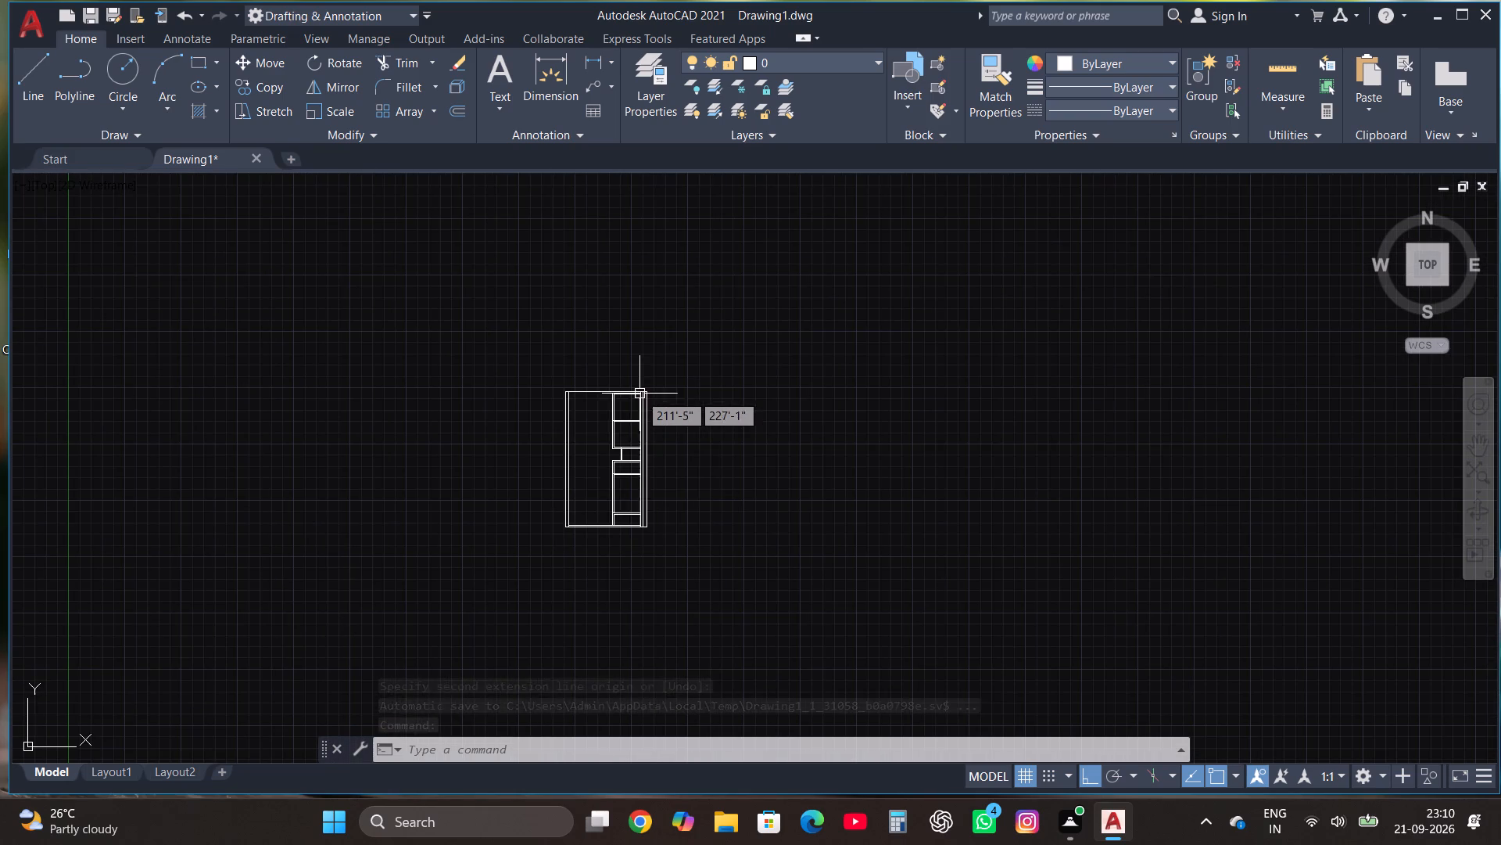
scroll(604, 509, up, 2)
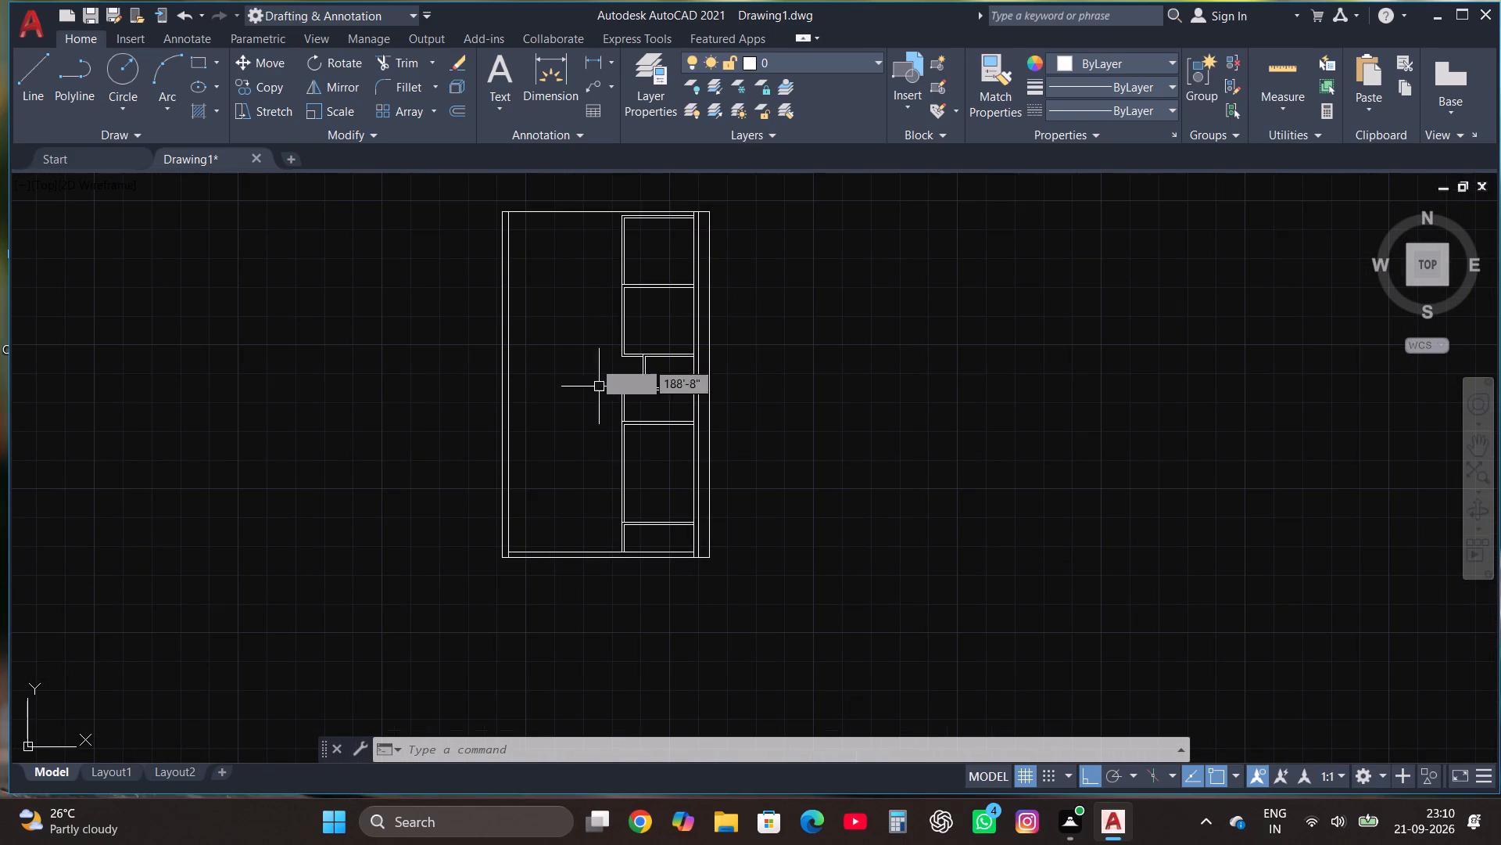
click(563, 72)
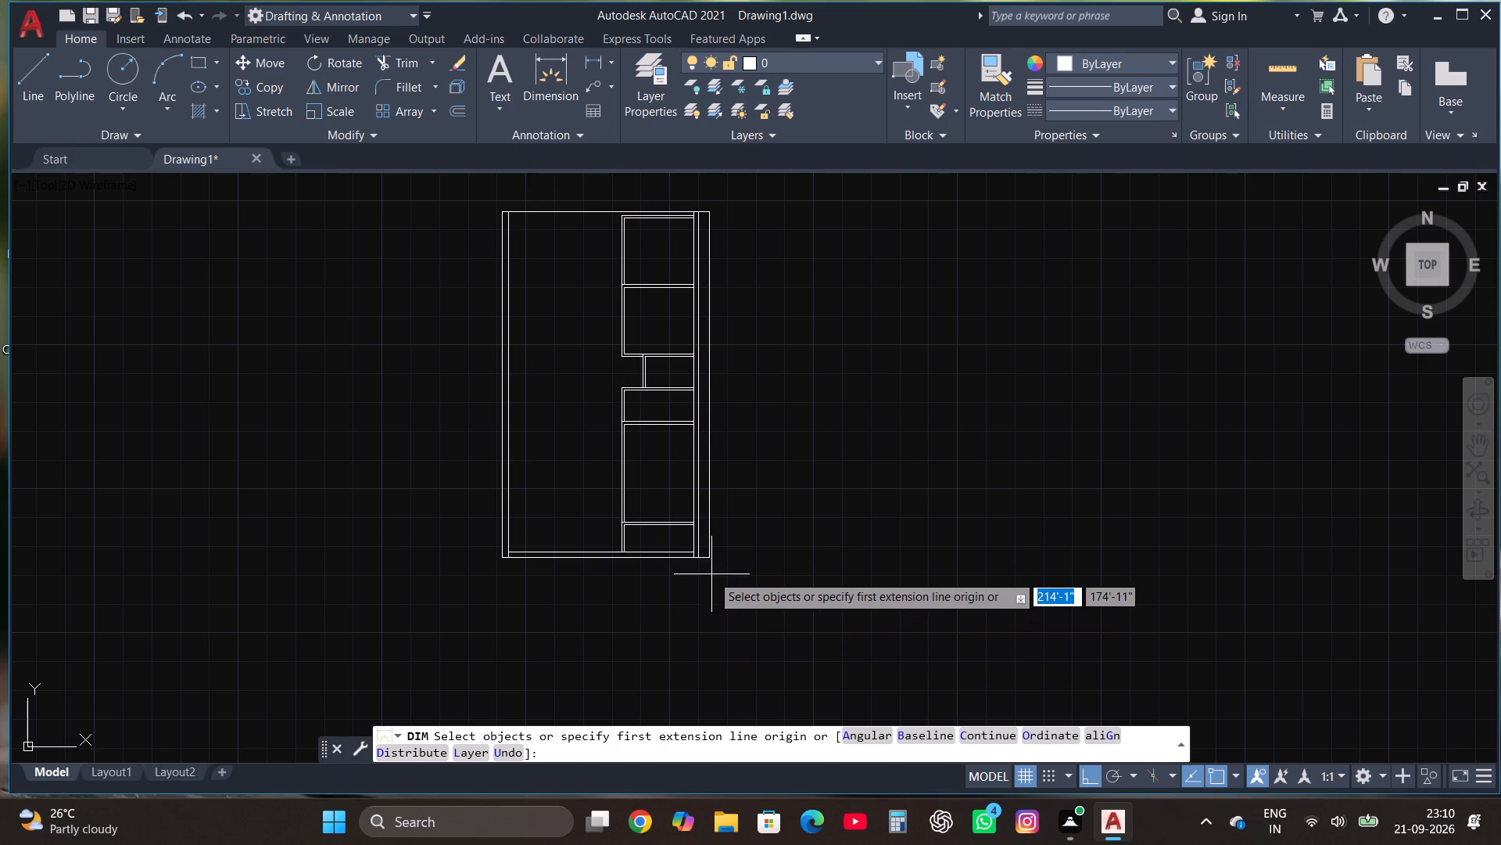
click(712, 559)
click(708, 211)
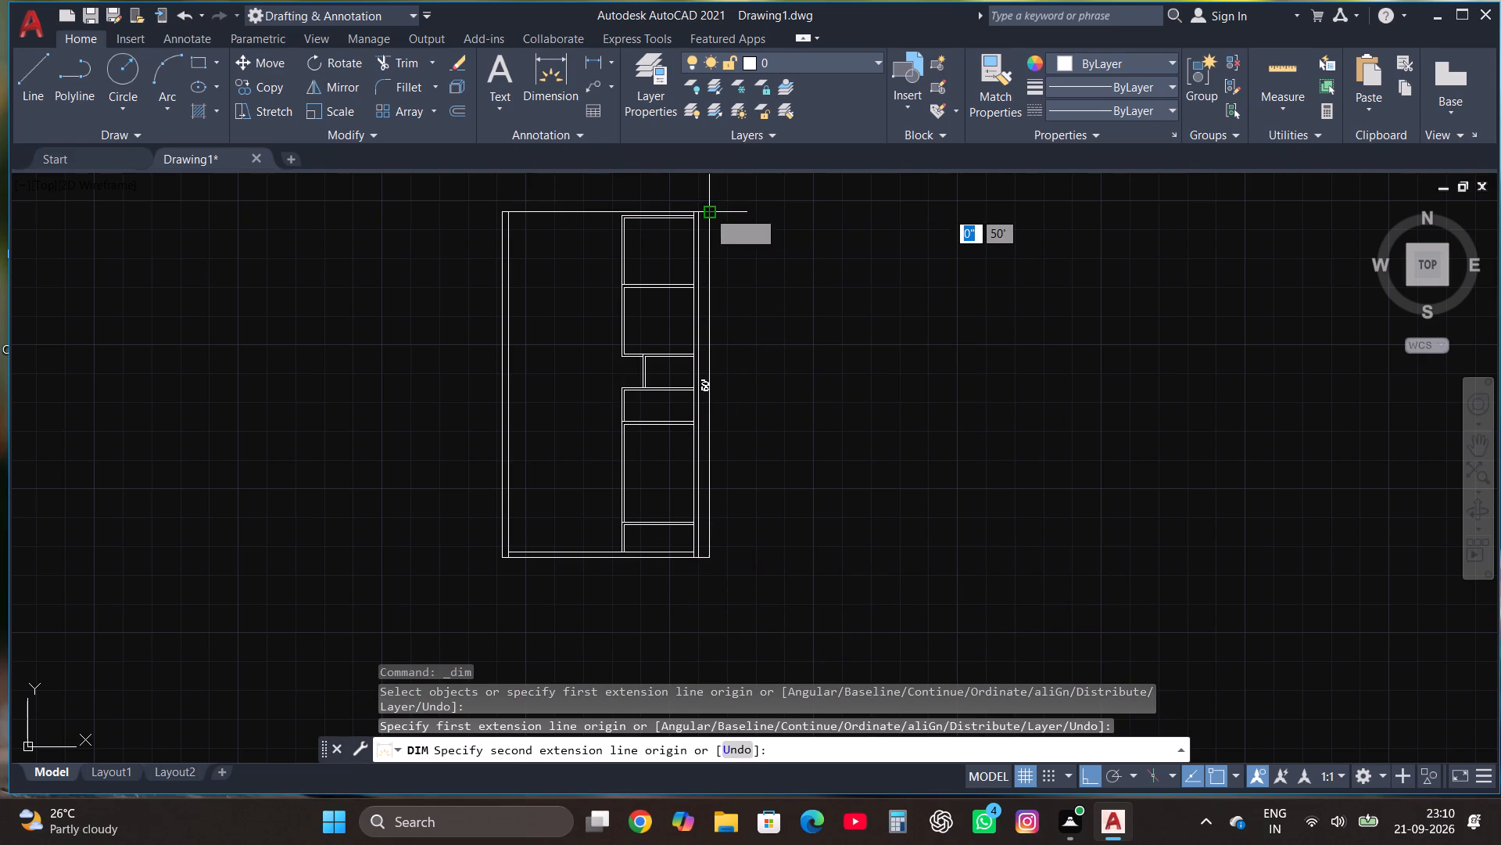
click(751, 244)
scroll(761, 419, up, 1)
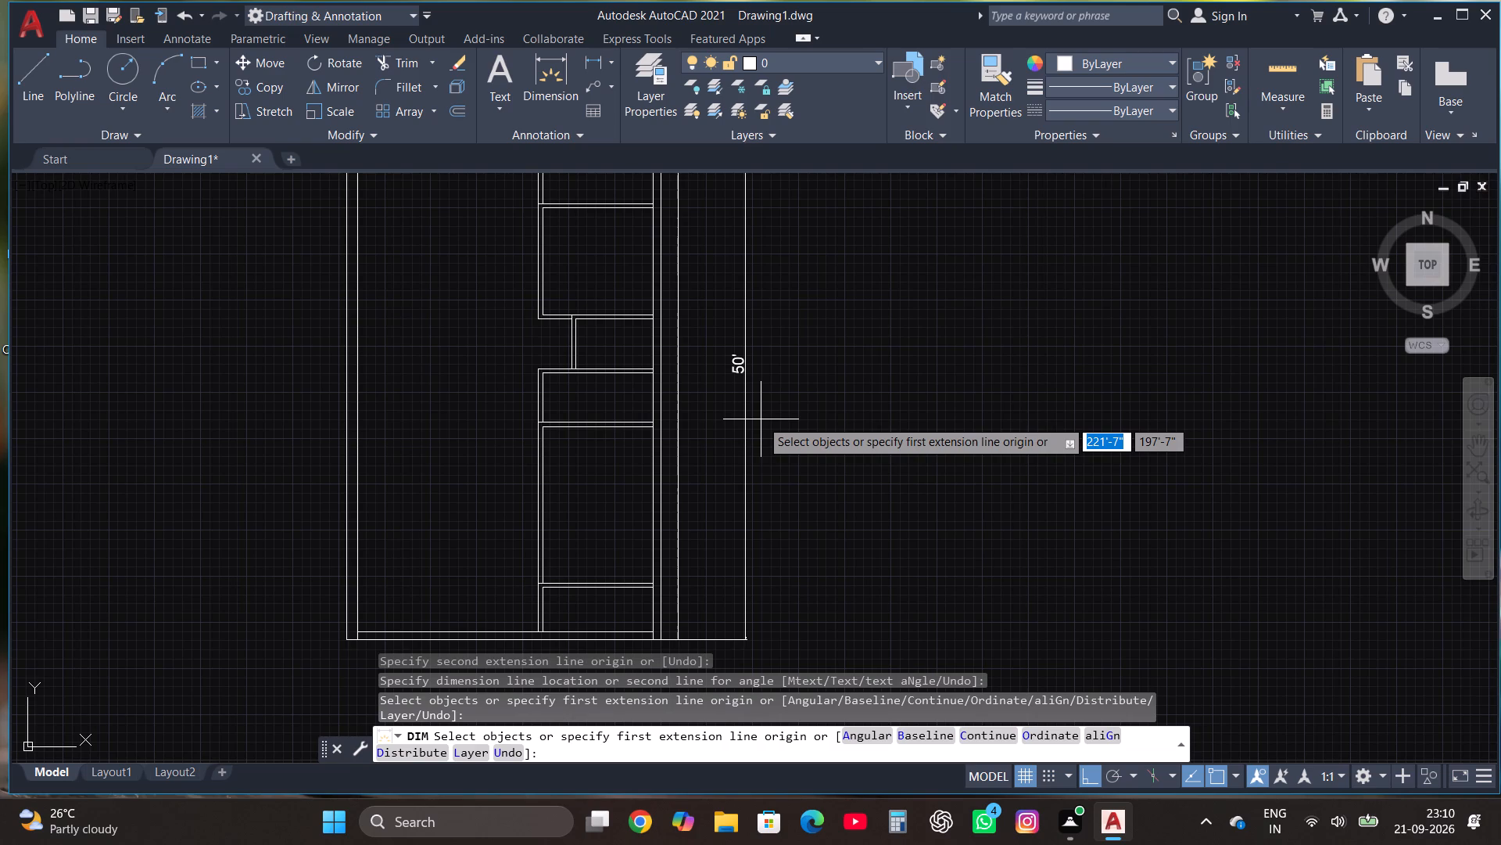
Draw the lines of a 9'8" wide by 10'6" high room along the bottom wall, adjoining the left wall of the stacked rooms.
scroll(761, 419, down, 2)
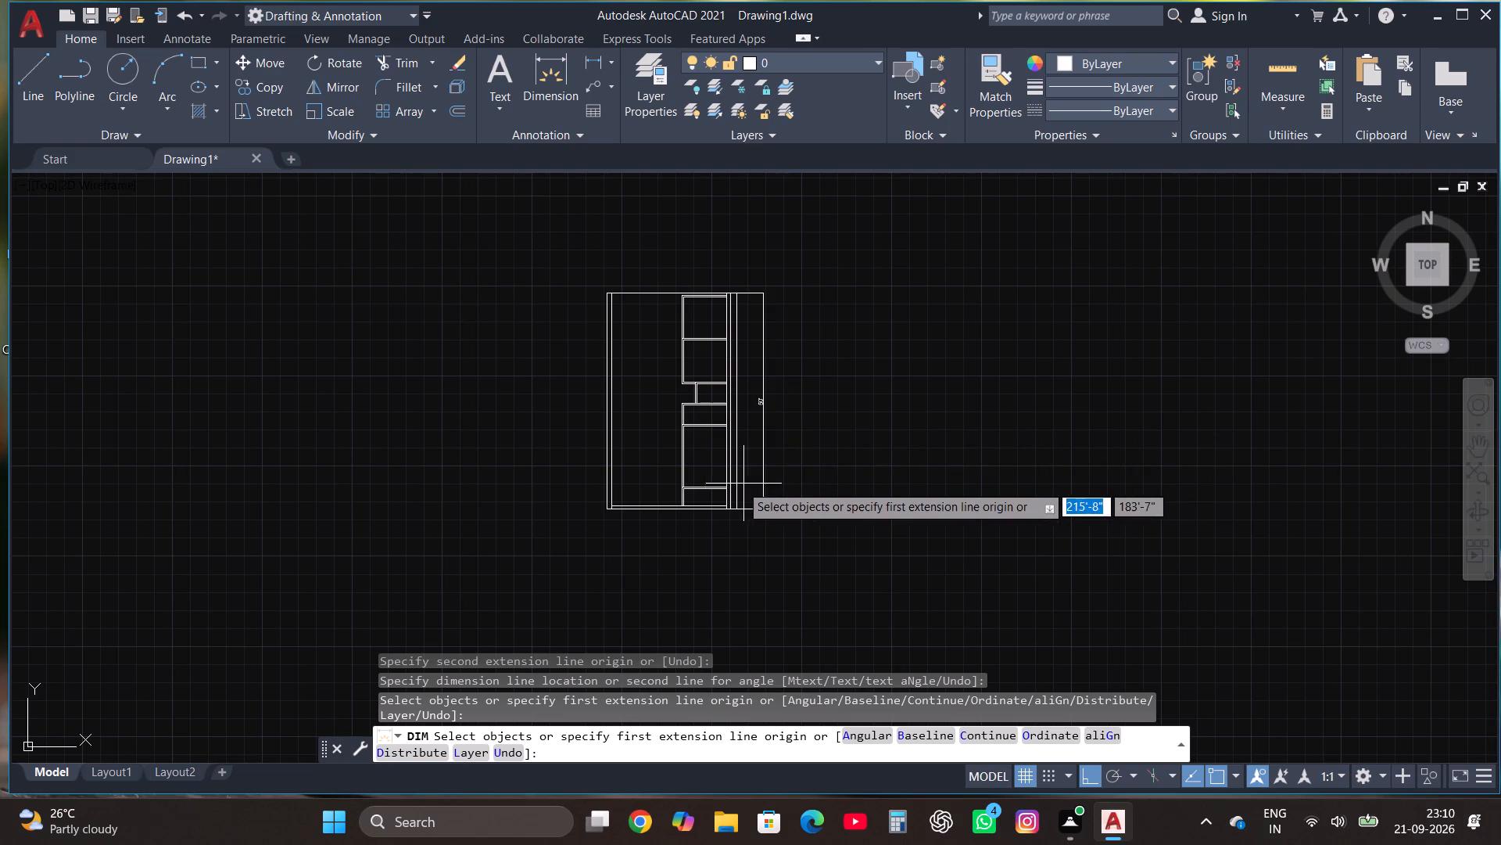
scroll(673, 495, up, 5)
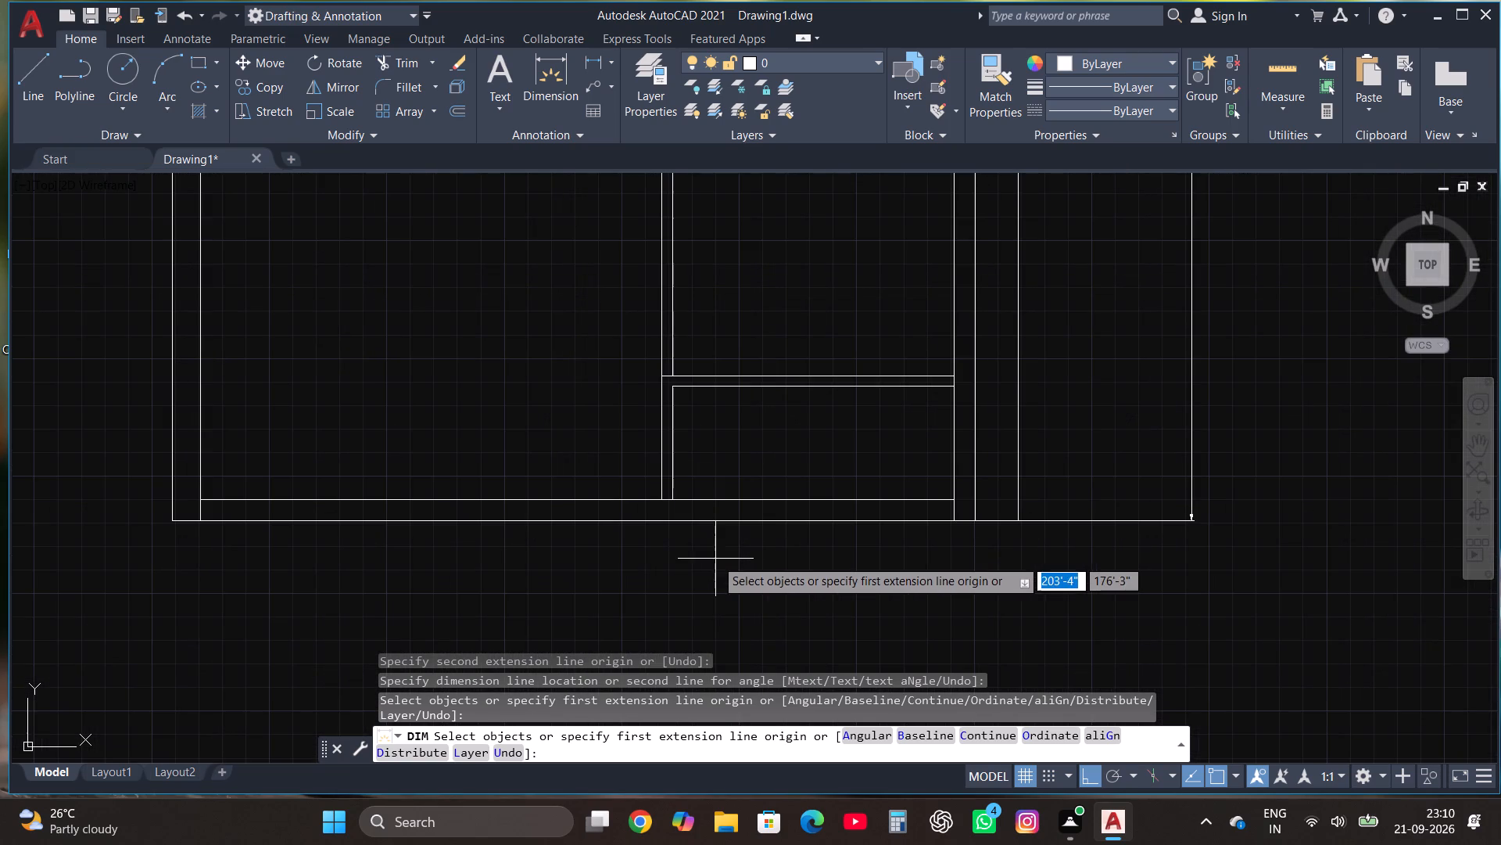
click(33, 75)
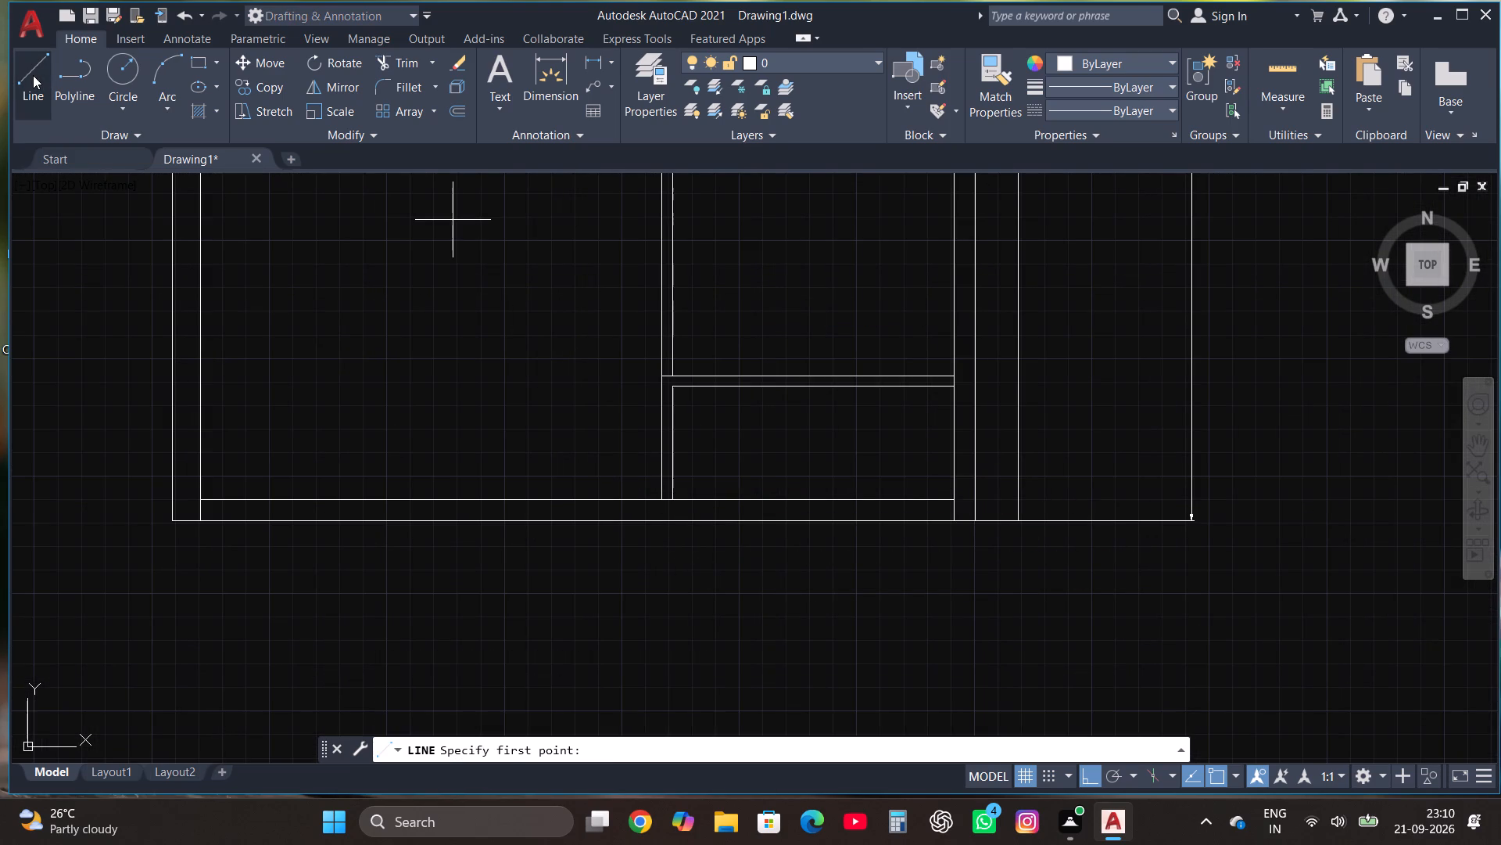
click(660, 502)
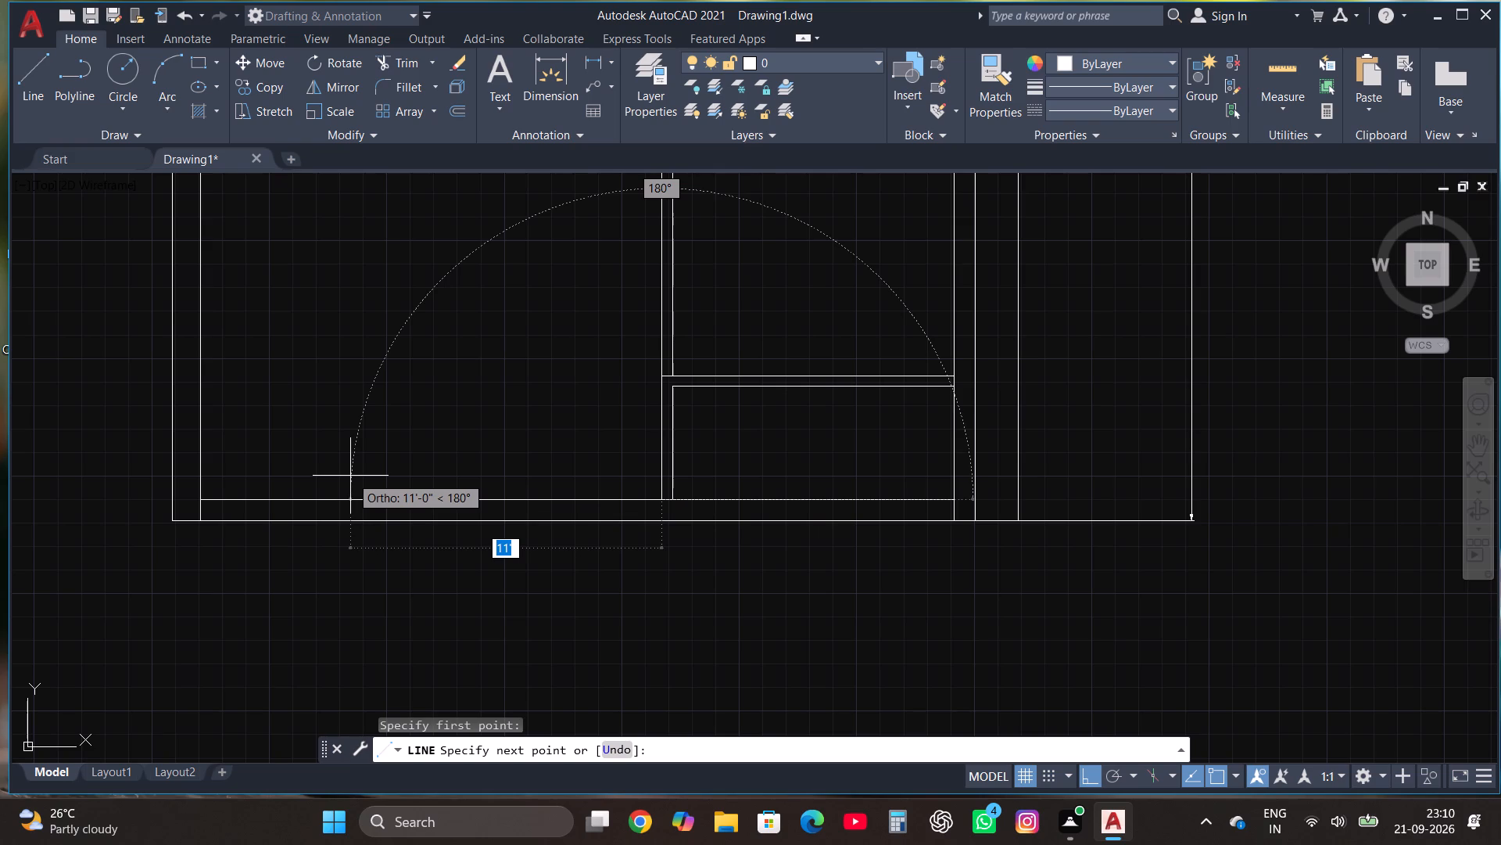
text(9'8")
key(Return)
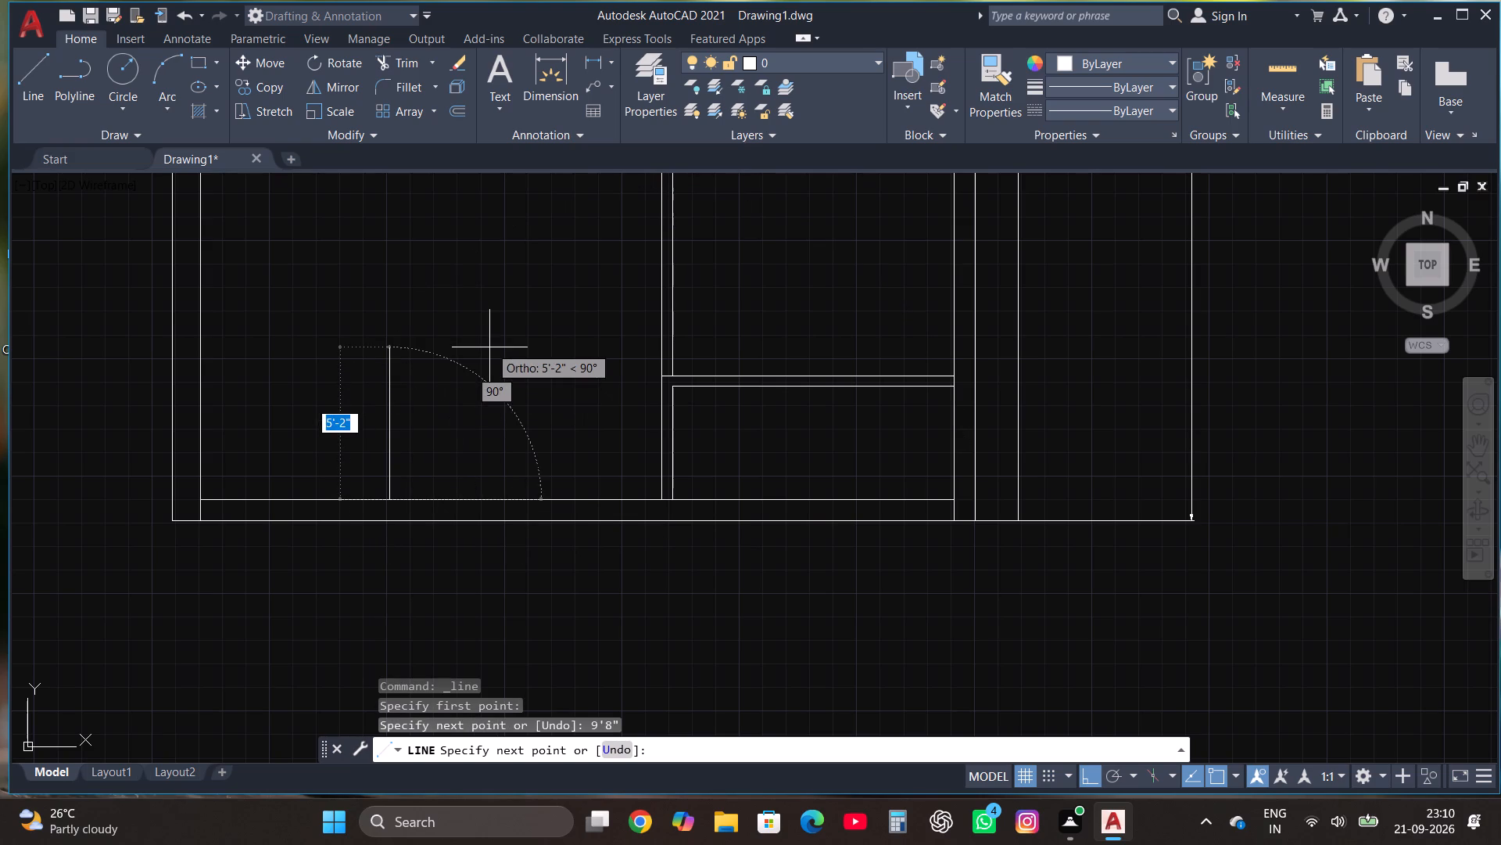
text(10'6")
key(Return)
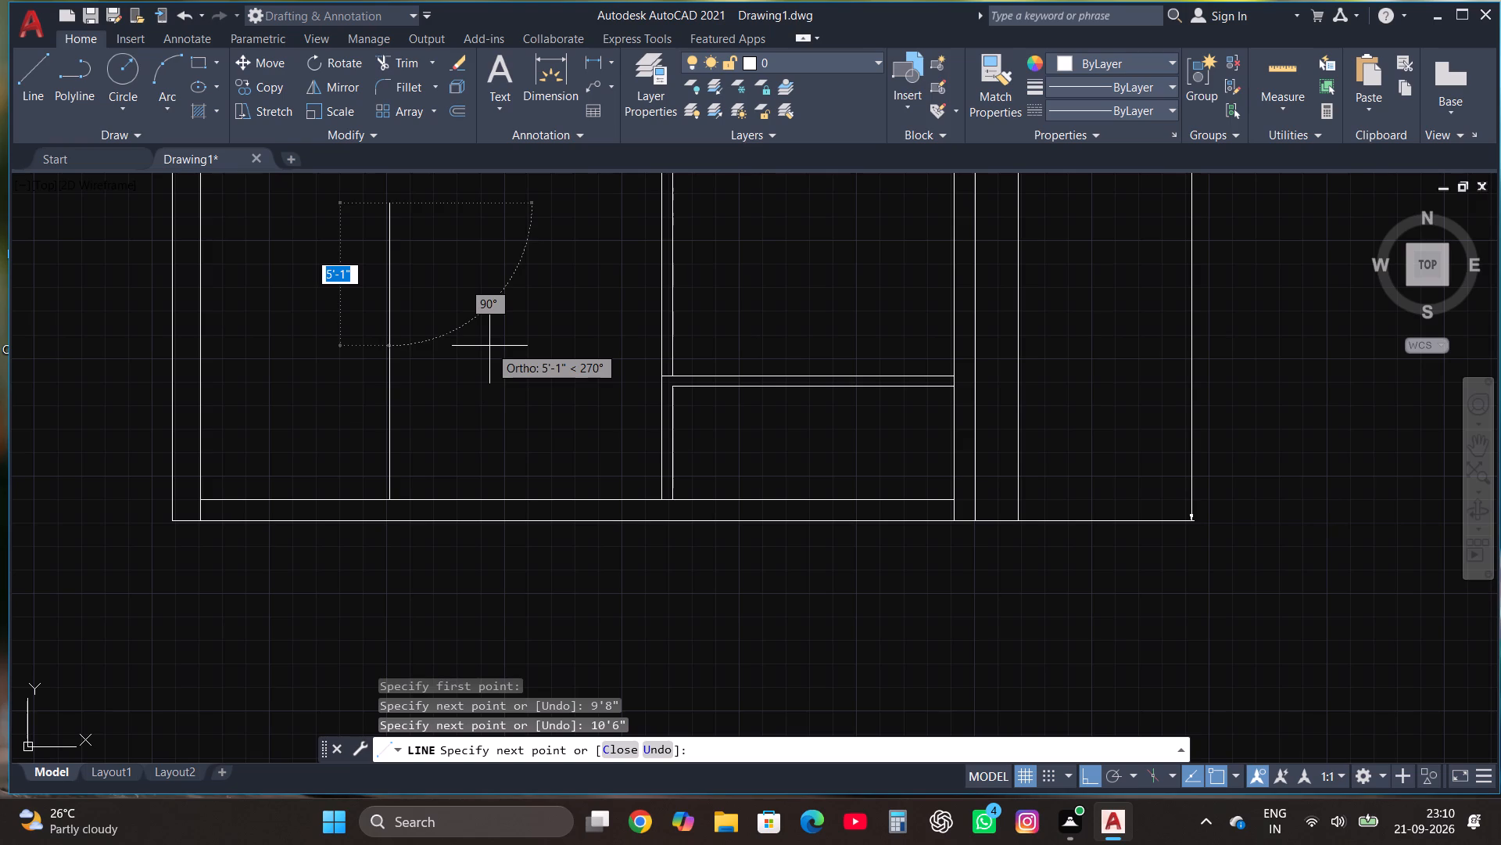
text(9'8")
key(Return)
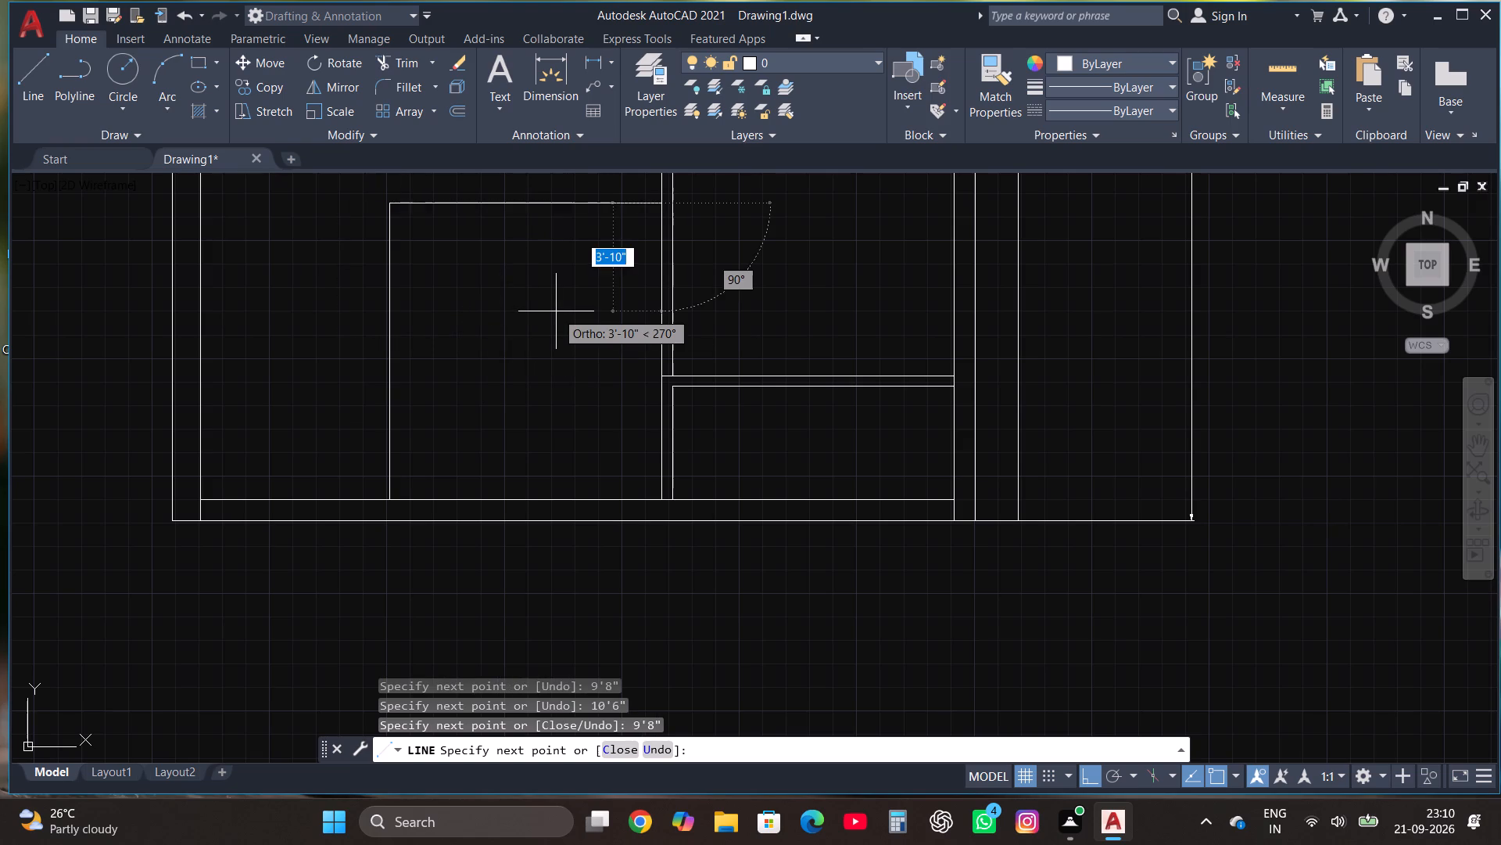
key(Escape)
Offset the new bottom room's left and upper lines outward by 4.5" to form its wall thickness.
scroll(556, 311, down, 3)
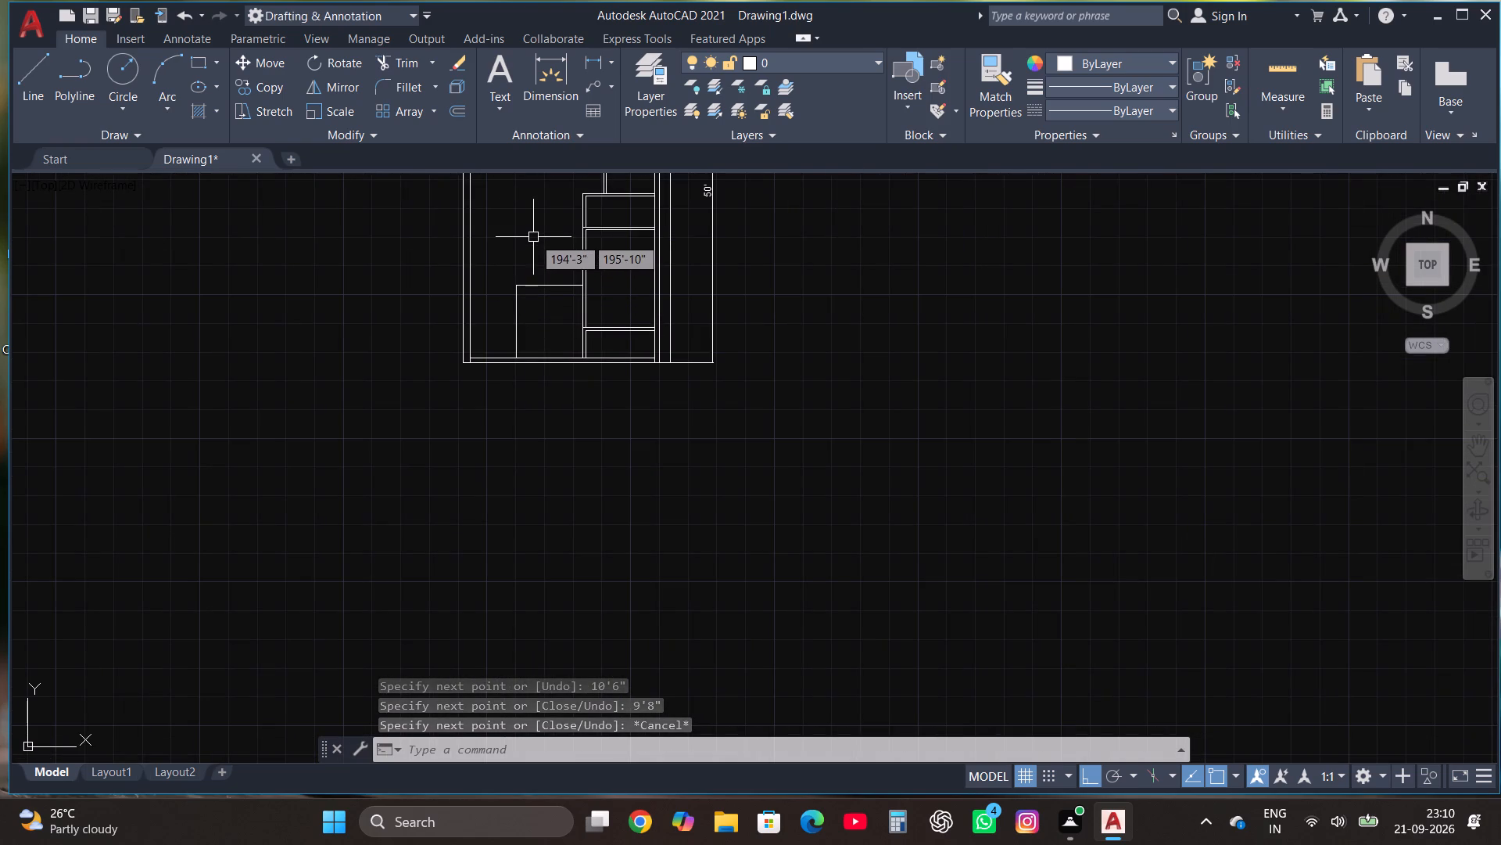
scroll(533, 242, up, 2)
click(522, 358)
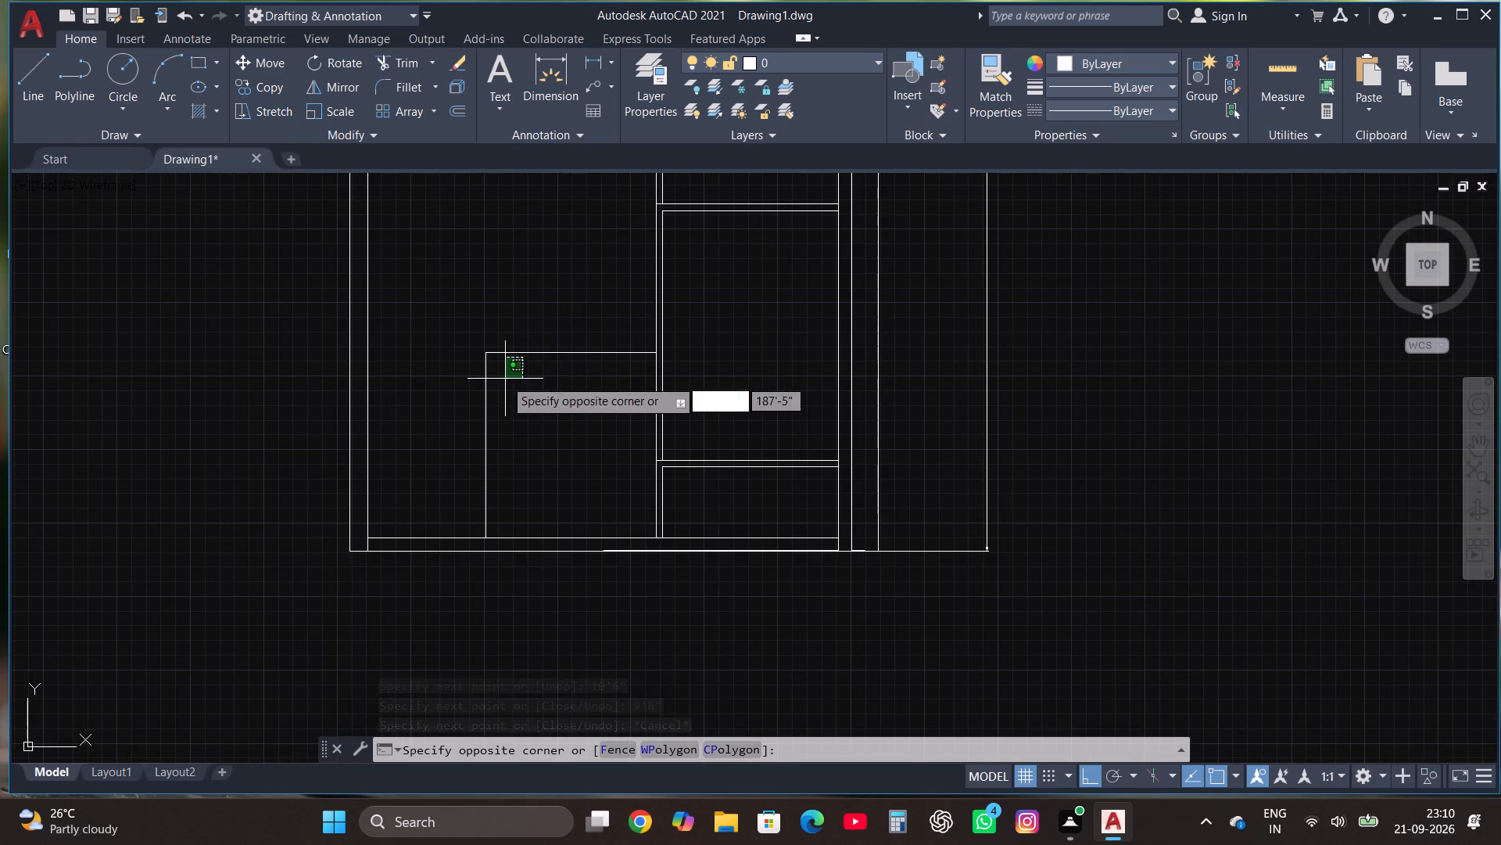
click(471, 313)
click(459, 117)
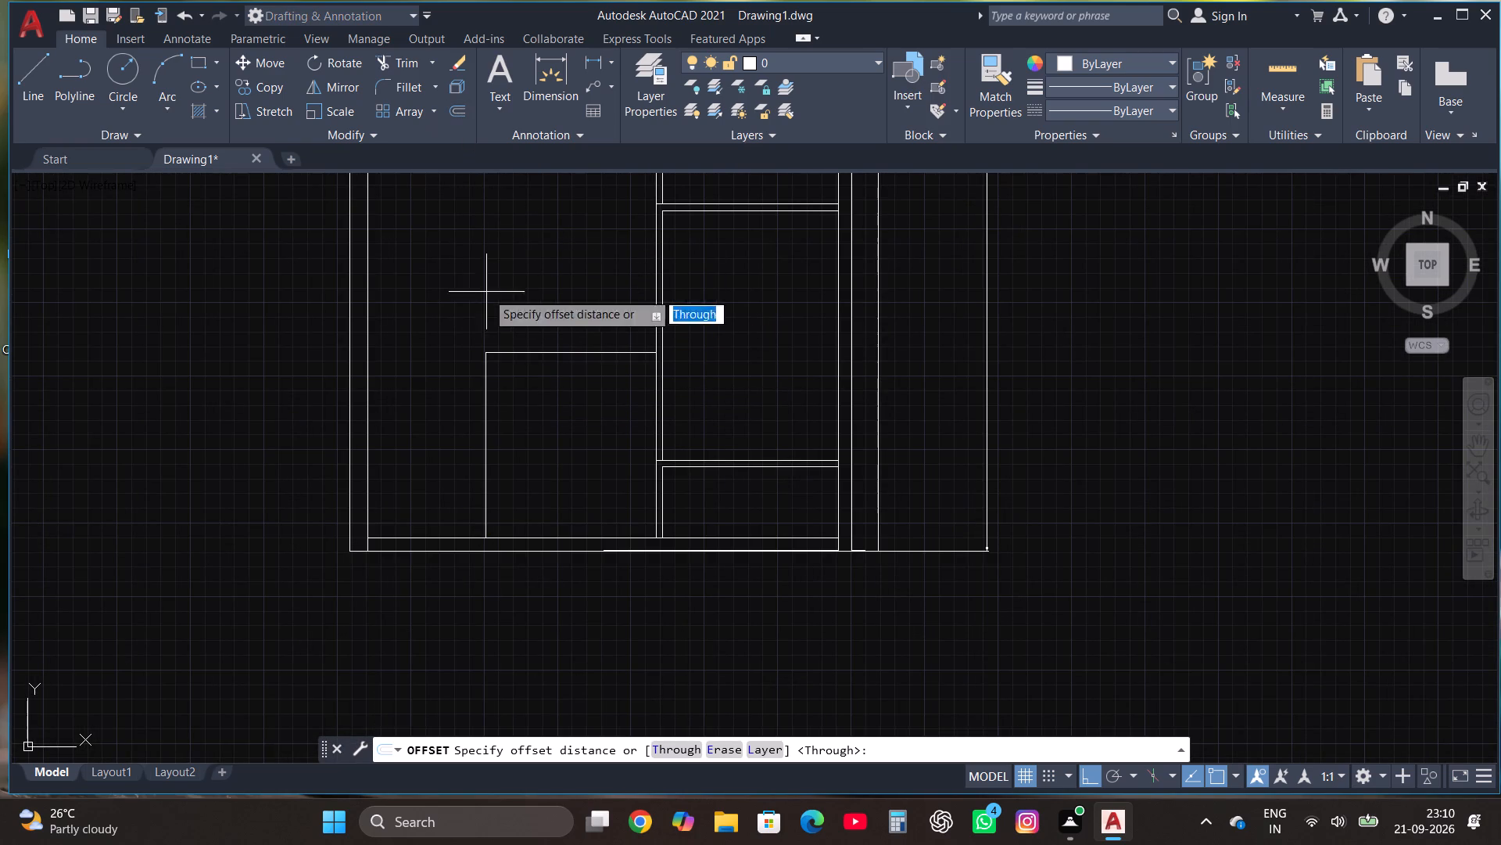
click(484, 358)
click(468, 350)
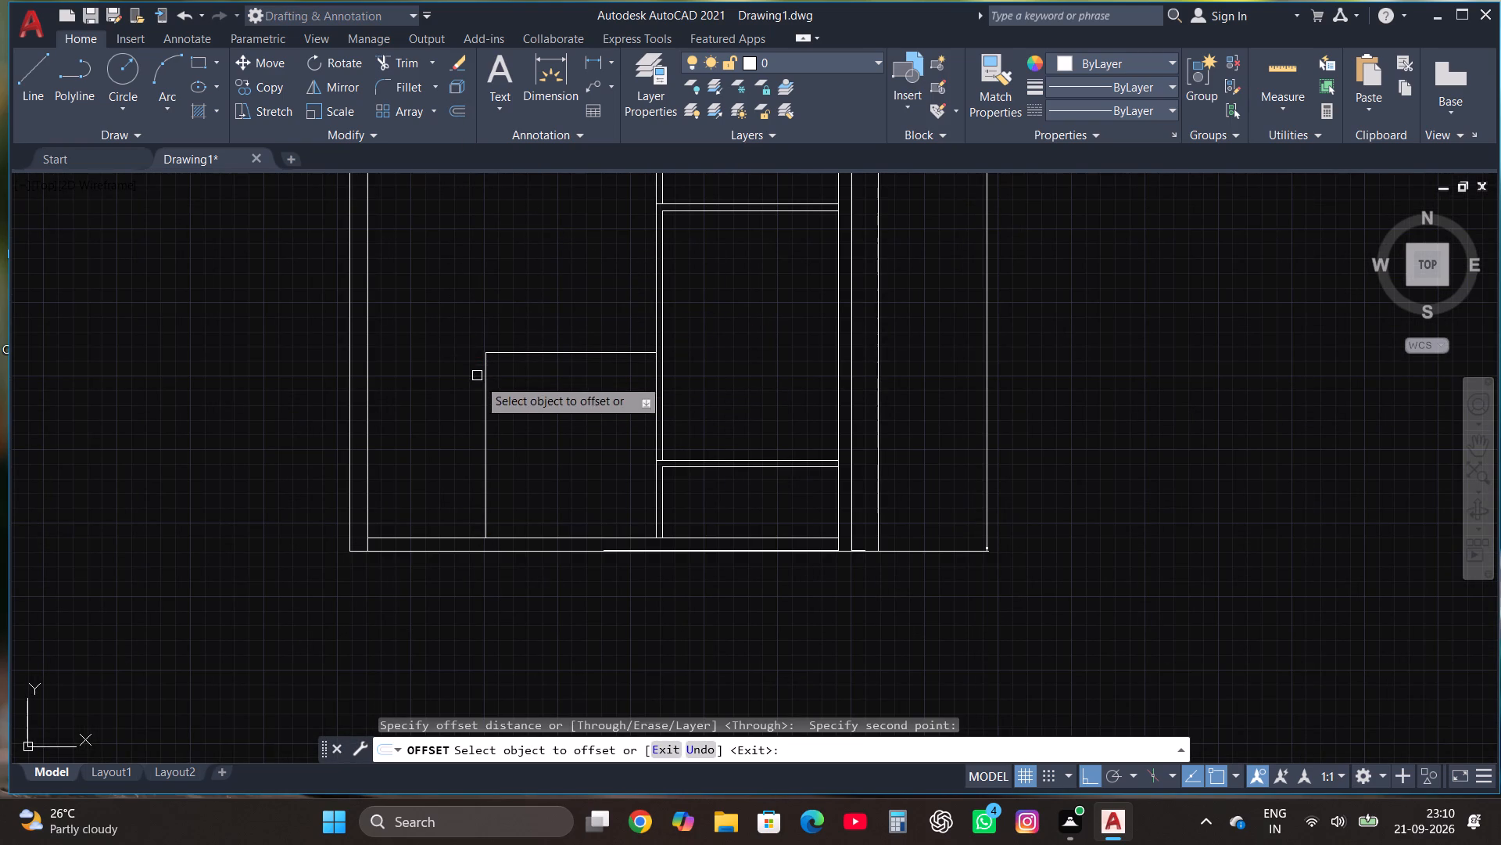
click(486, 390)
text(4.5")
key(Return)
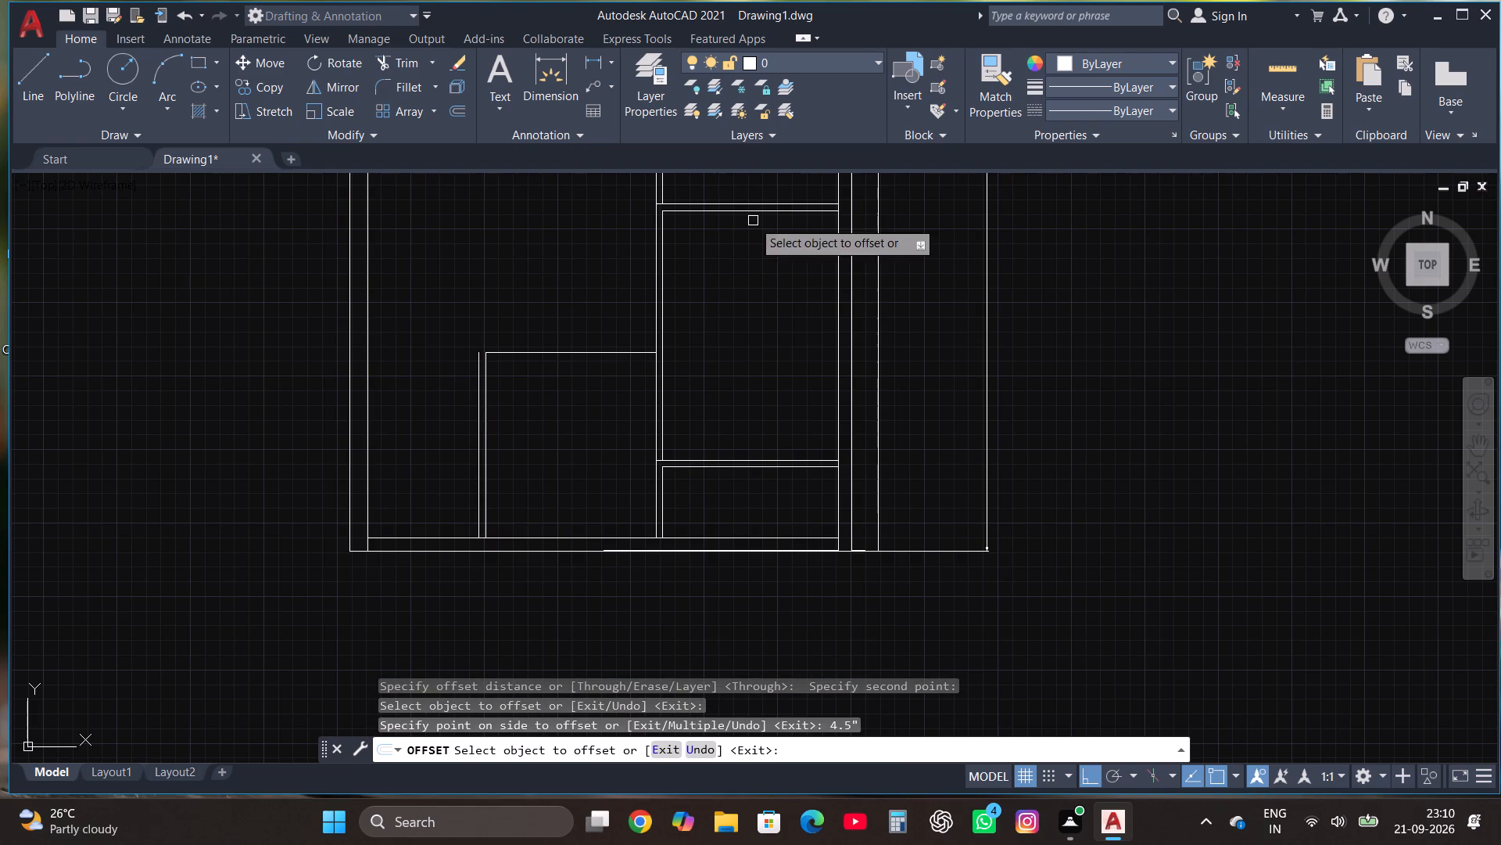
click(557, 351)
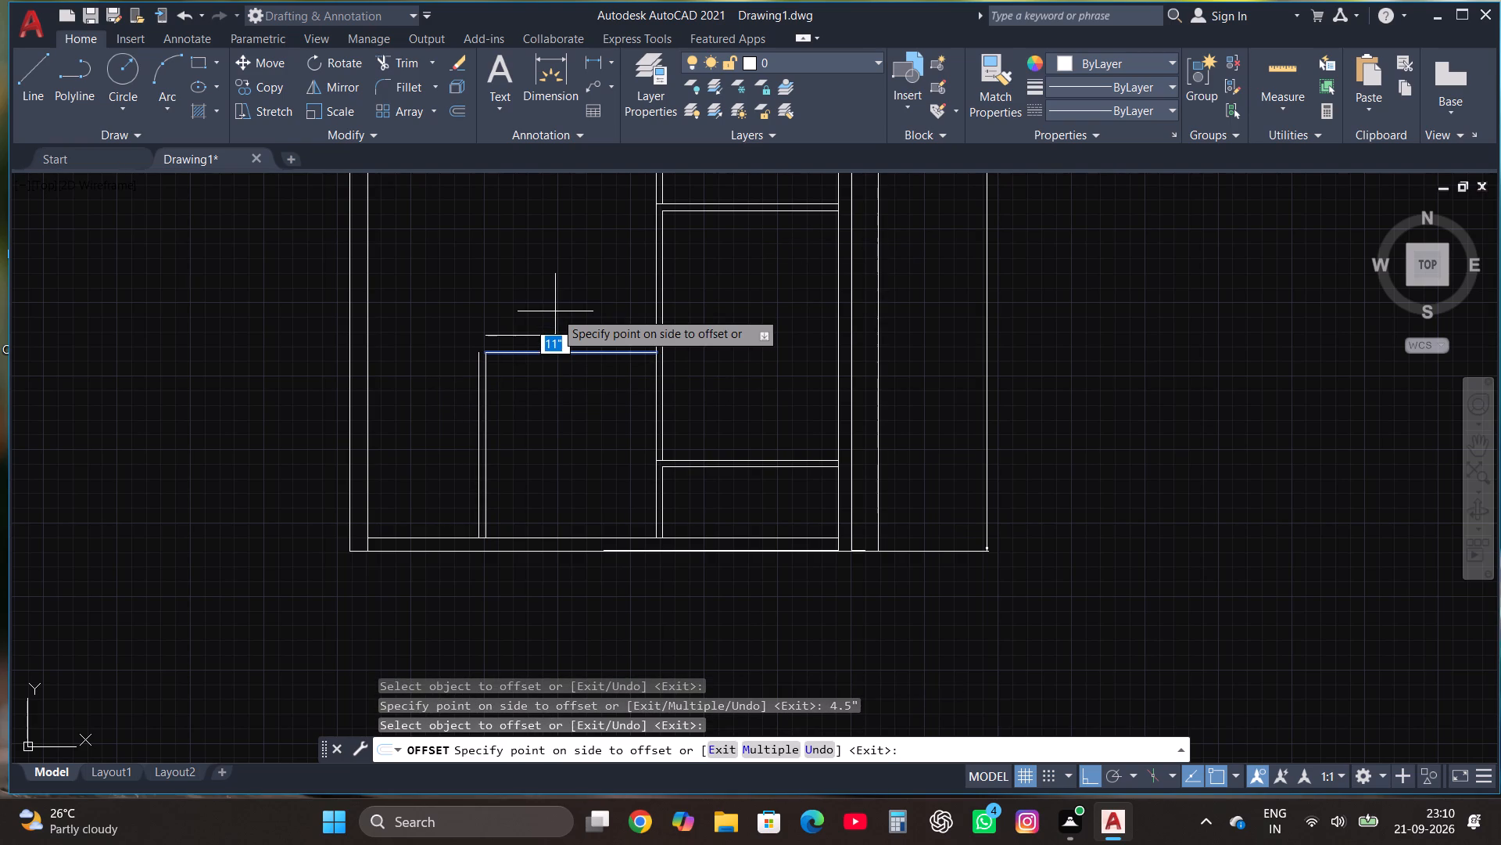
text(4.5")
key(Return)
key(Escape)
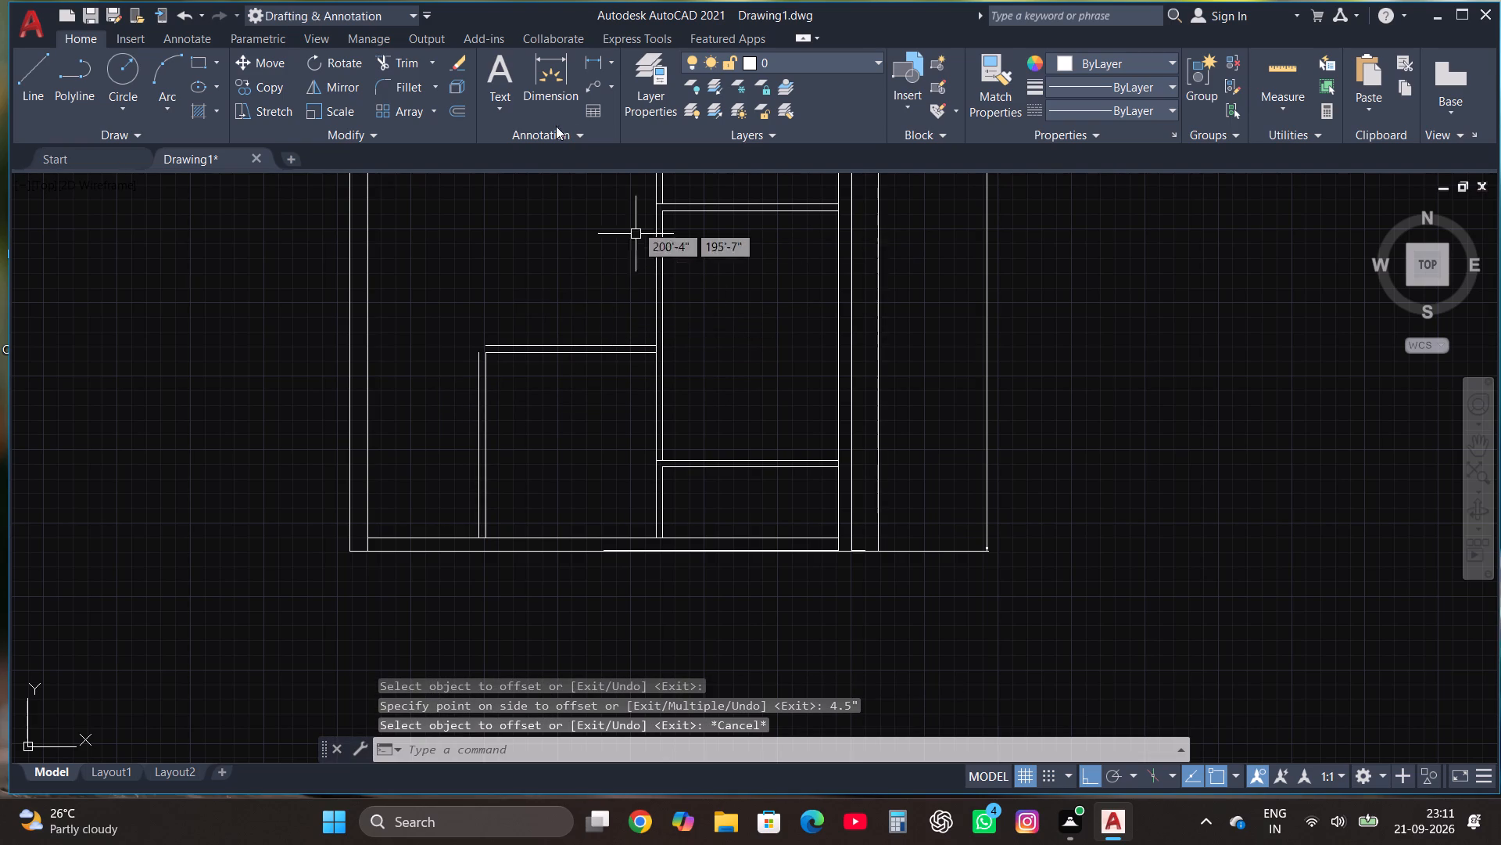
Fillet the two offset wall lines so they meet at the new bottom room's upper-left outer corner.
click(386, 77)
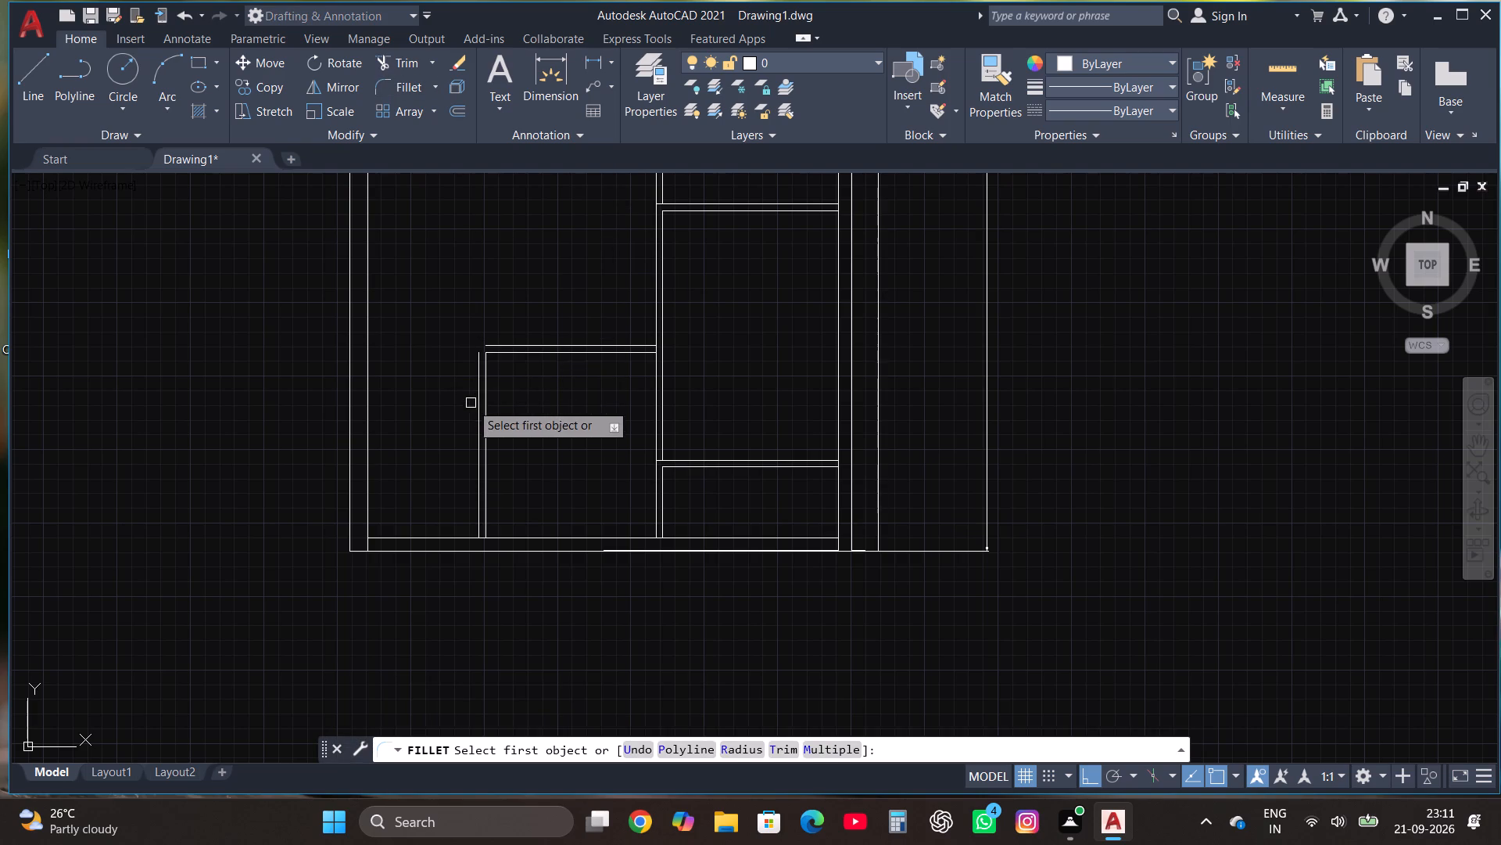
click(476, 408)
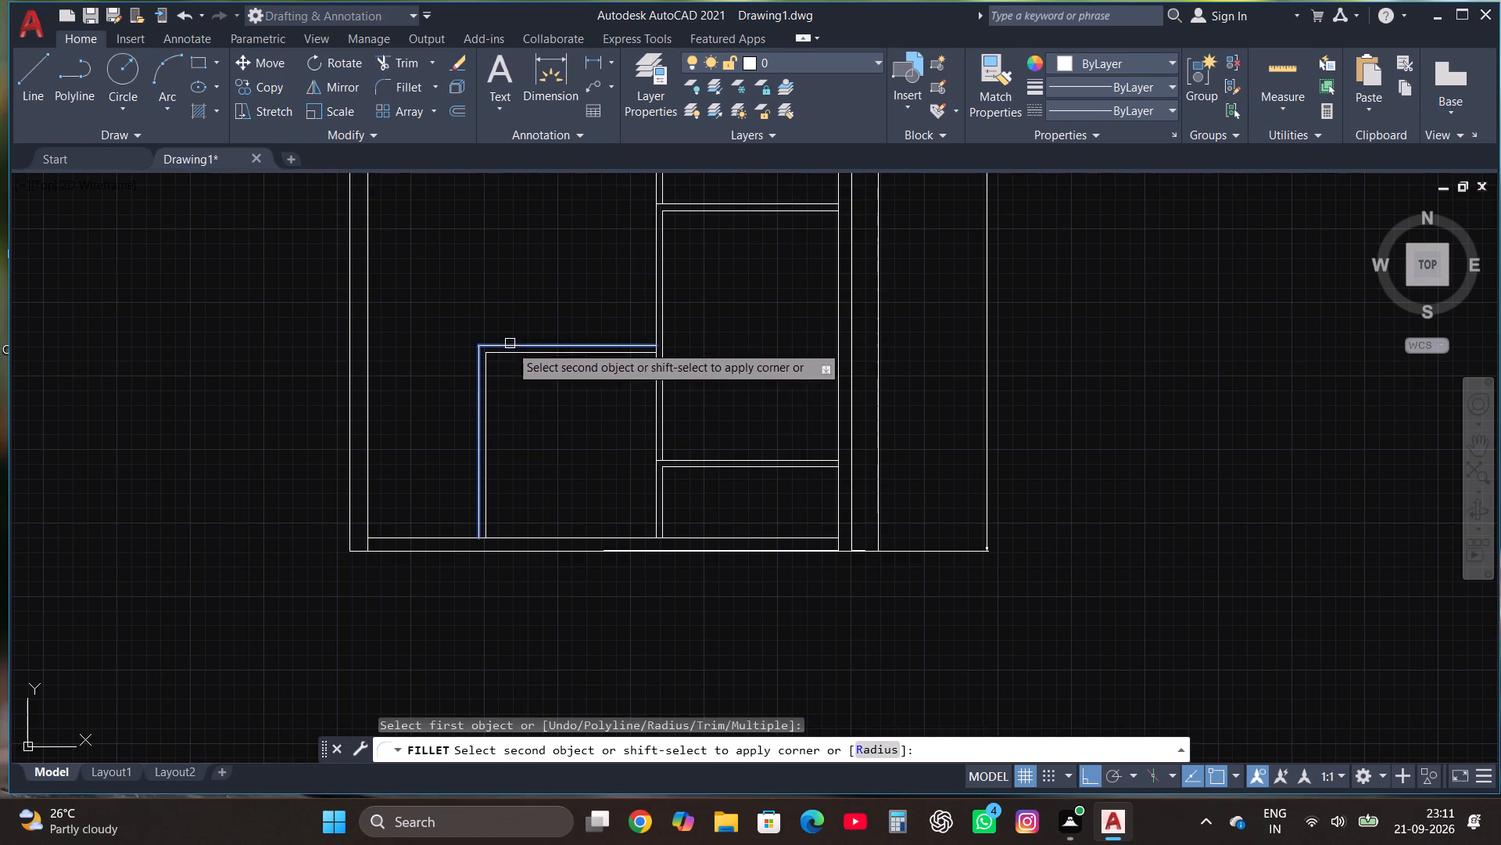
click(510, 345)
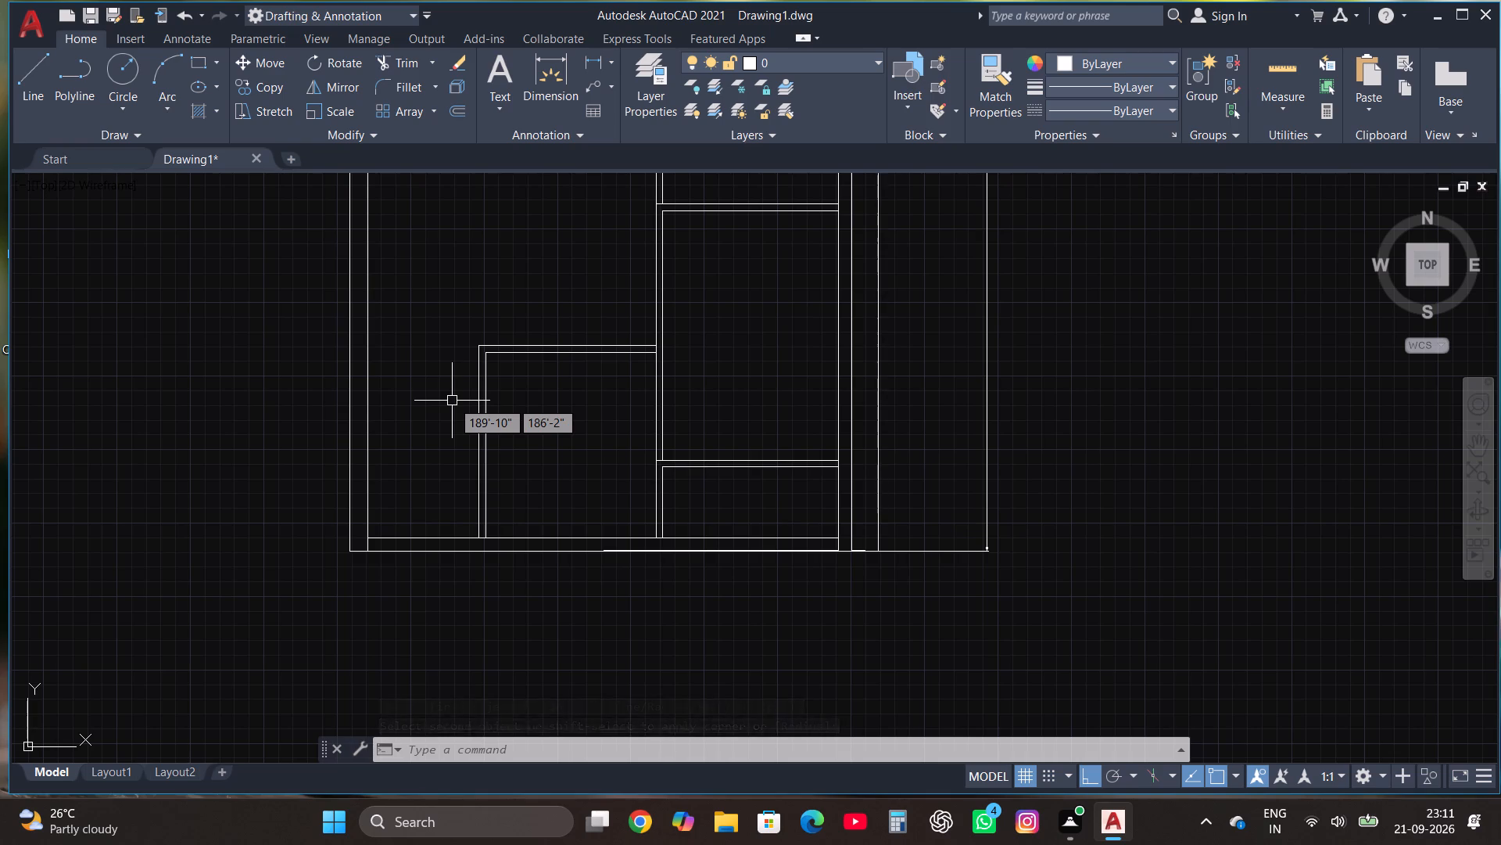
Draw a line from the topmost room's outer upper-left corner up through the outline's top edge, and trim the part above the outline.
scroll(471, 442, down, 2)
scroll(496, 393, up, 1)
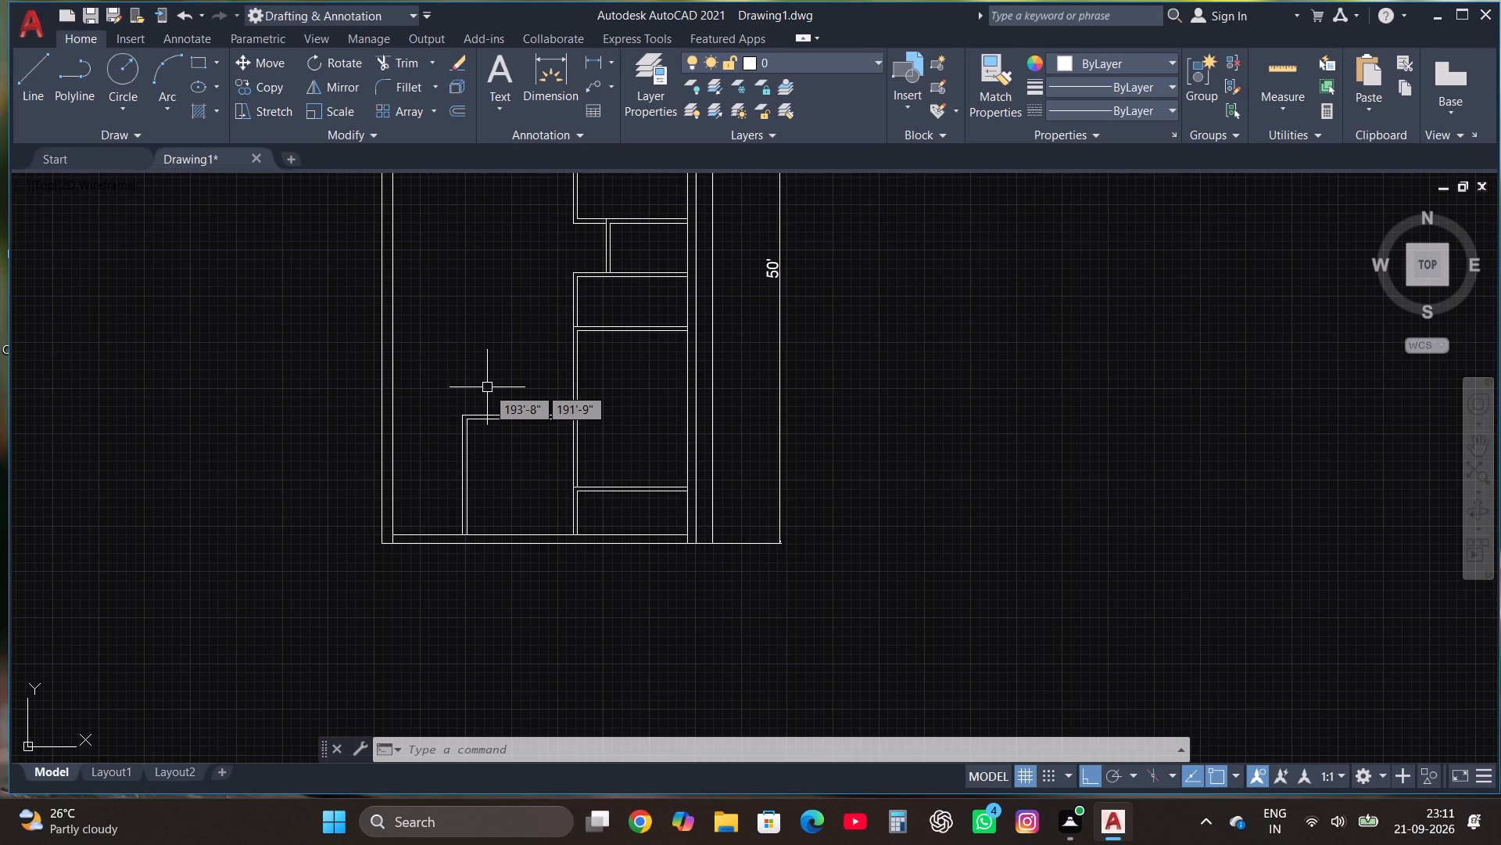
scroll(487, 387, down, 3)
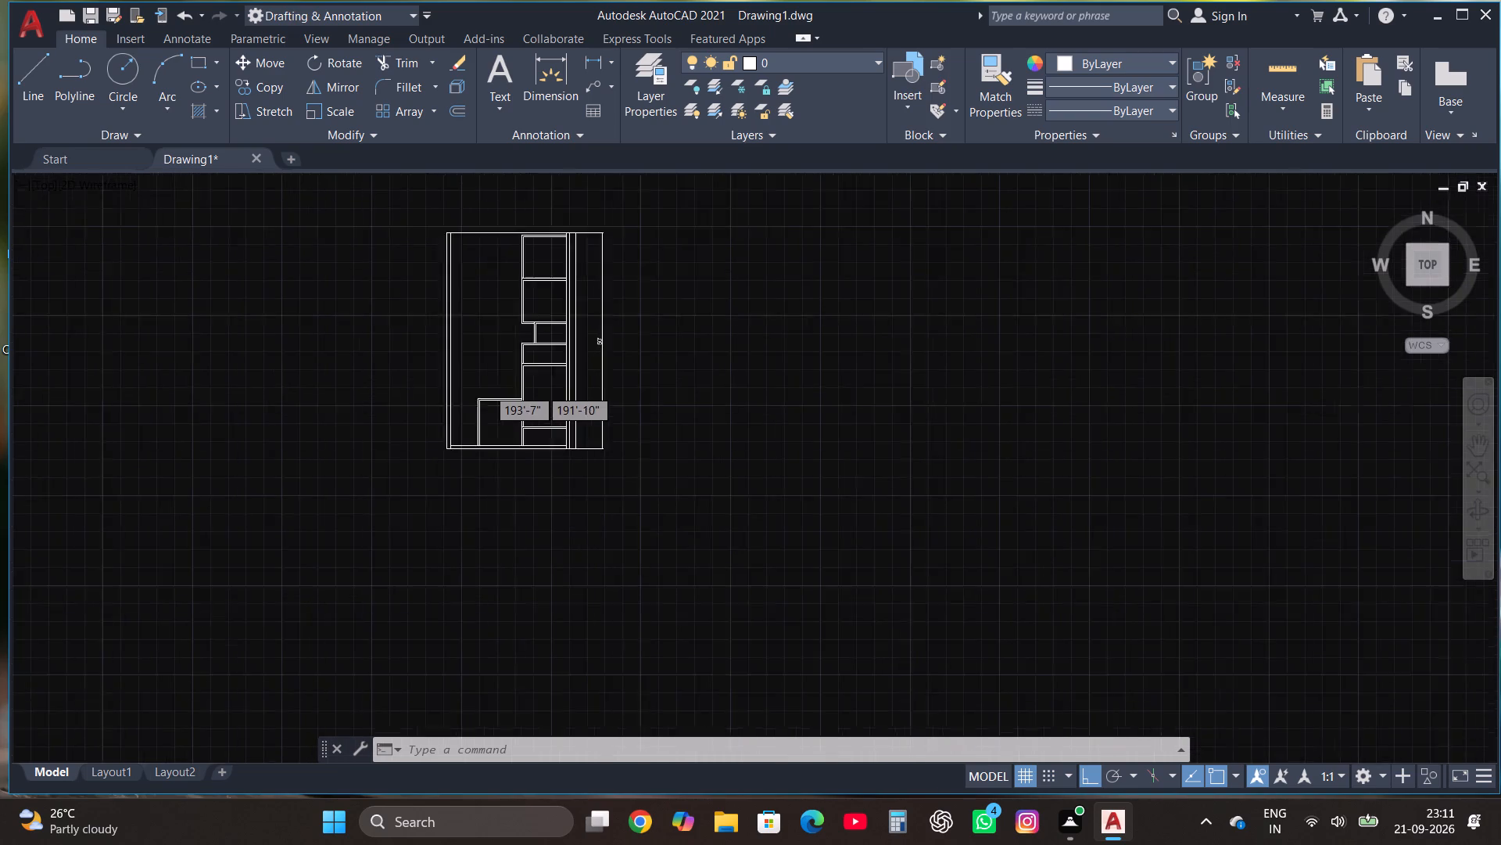
scroll(492, 396, down, 1)
scroll(488, 334, up, 4)
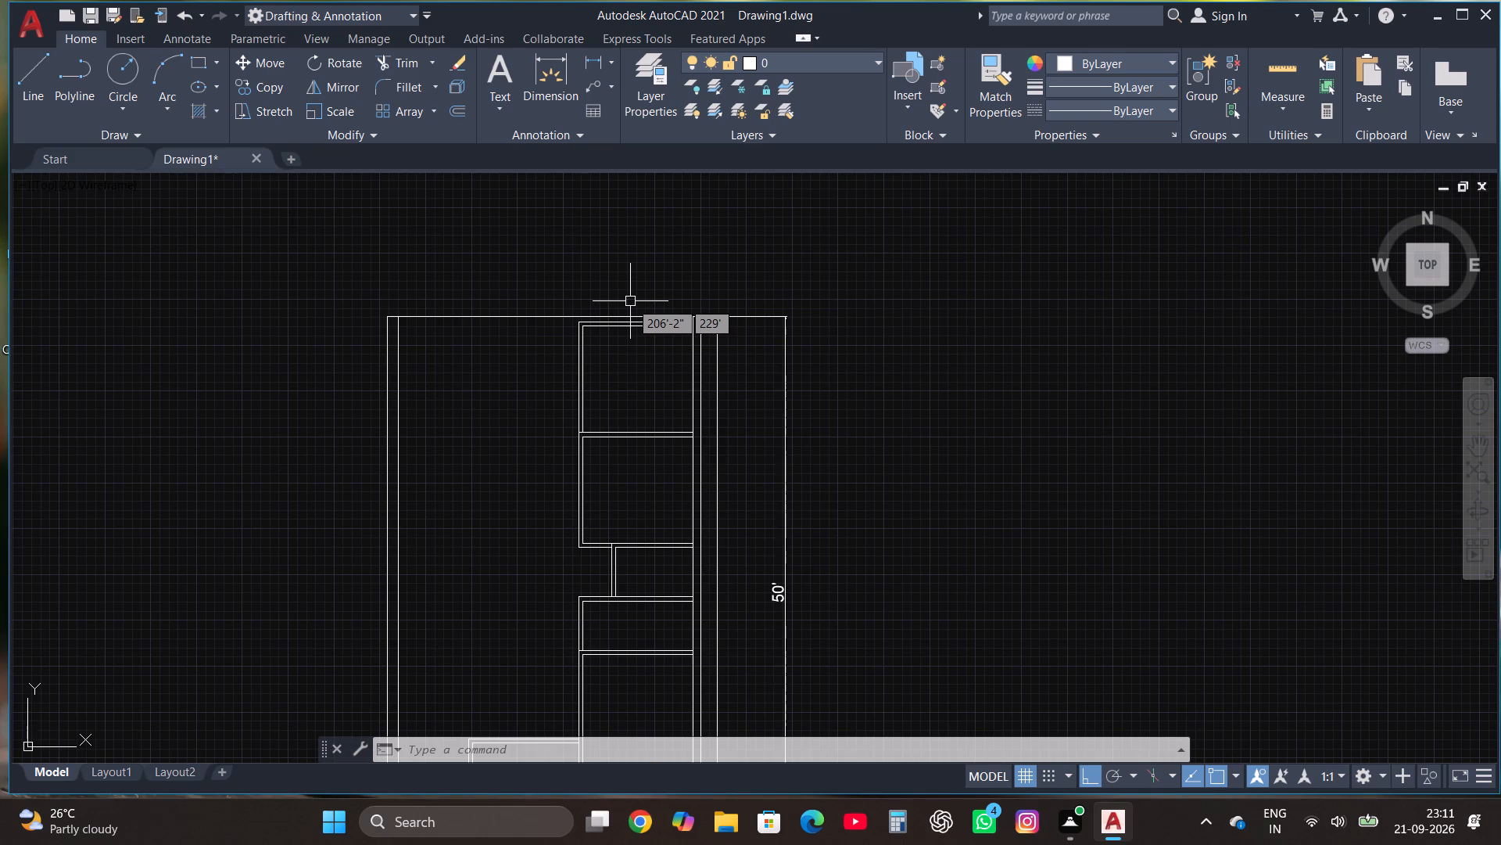
scroll(581, 310, up, 2)
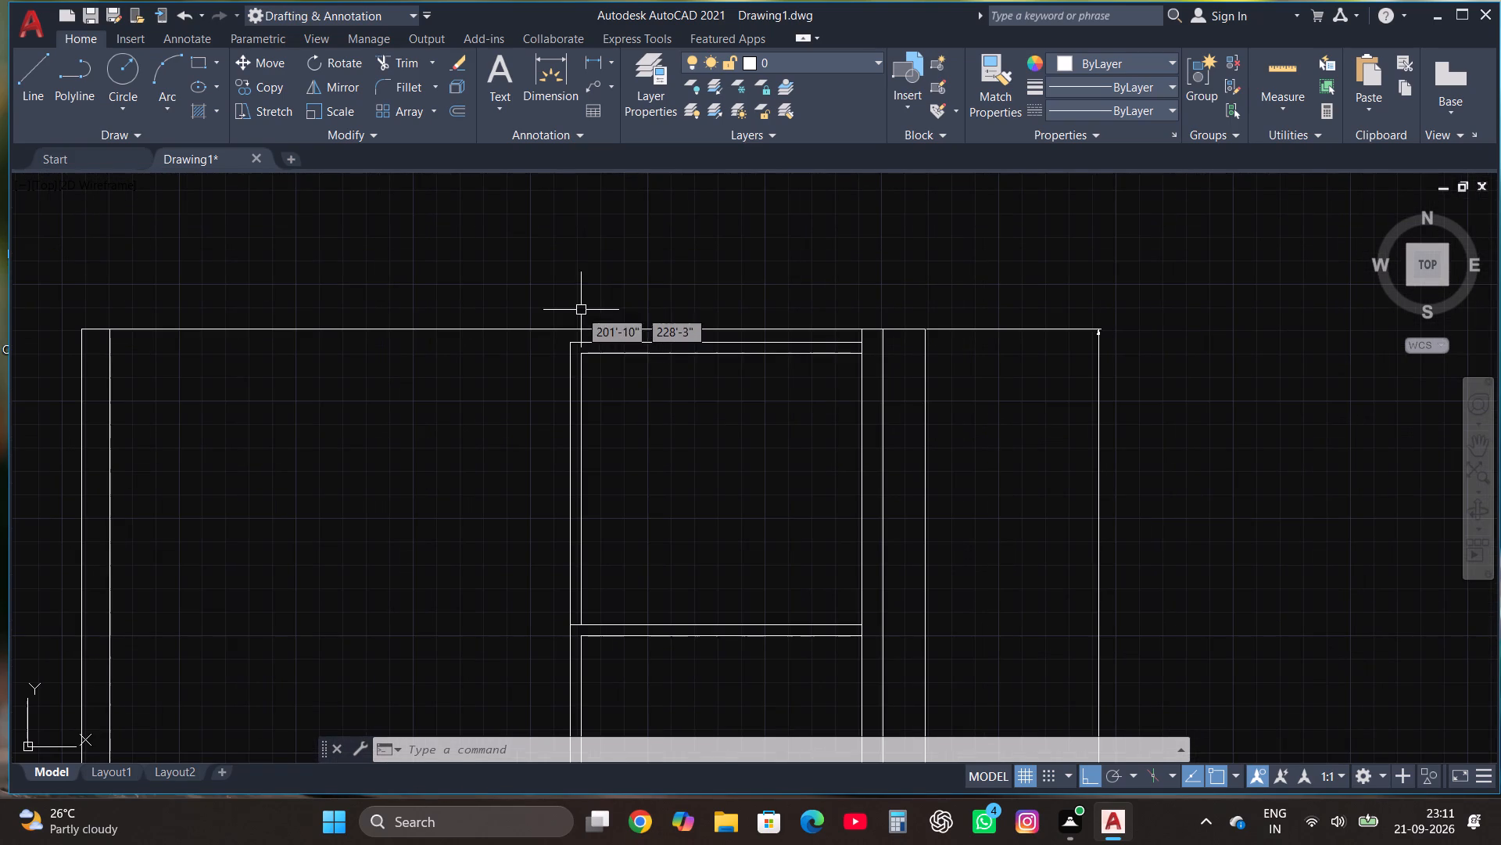
click(24, 84)
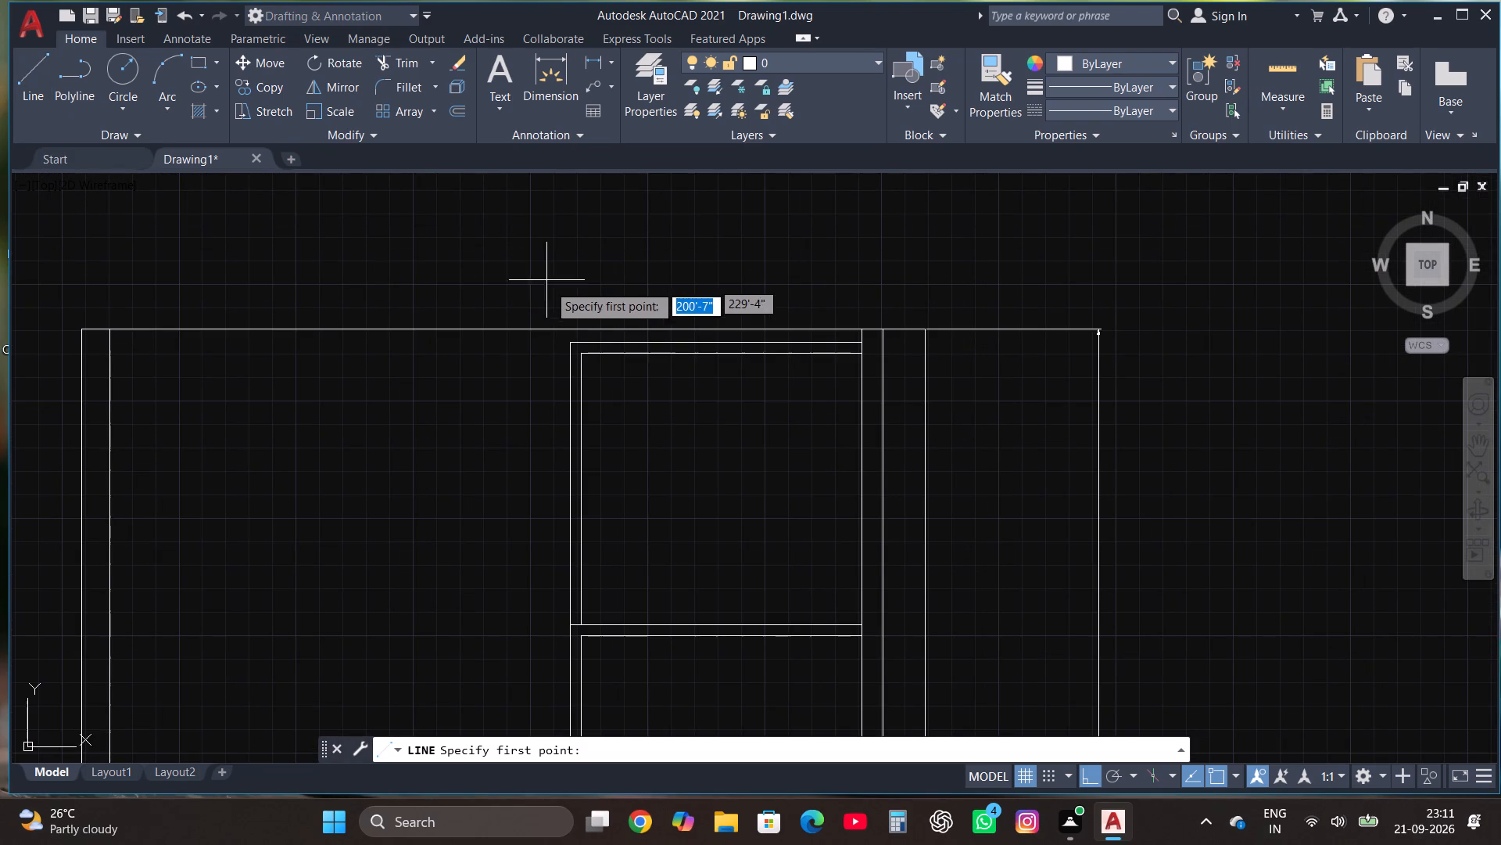
scroll(567, 336, up, 2)
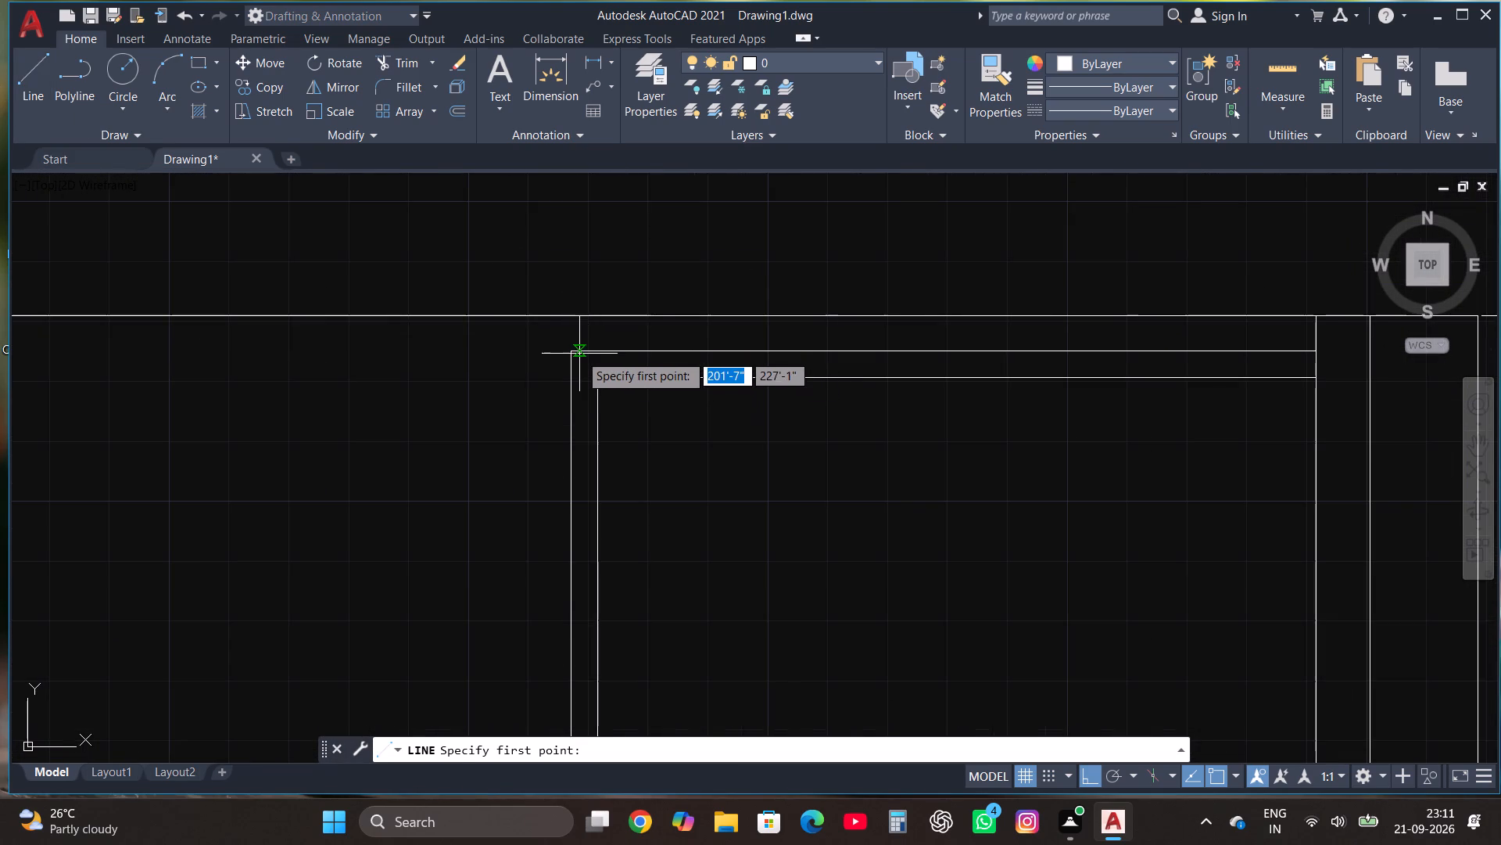
click(574, 354)
click(575, 253)
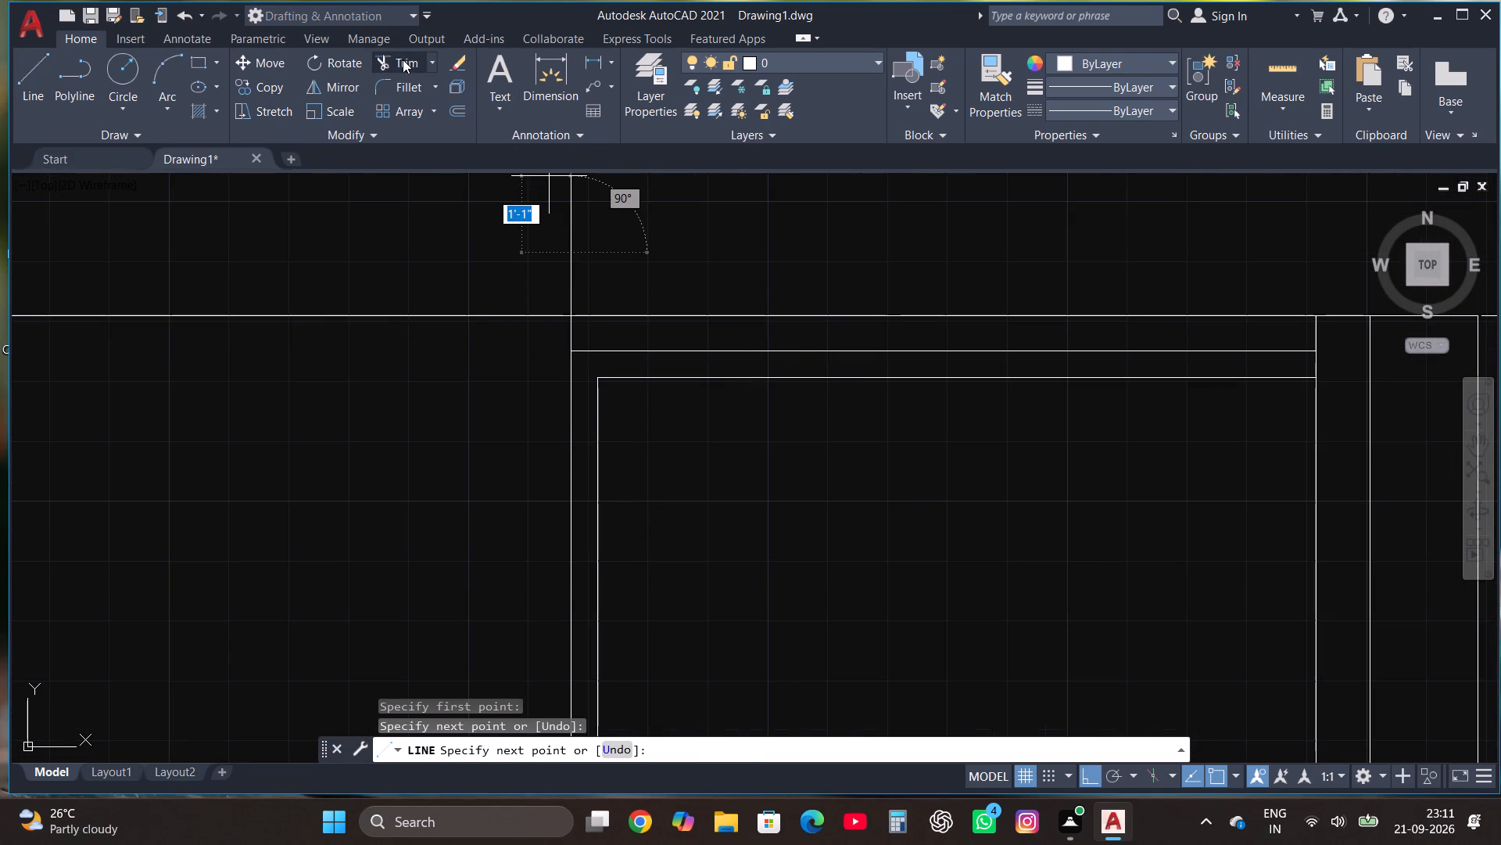
click(399, 62)
click(573, 279)
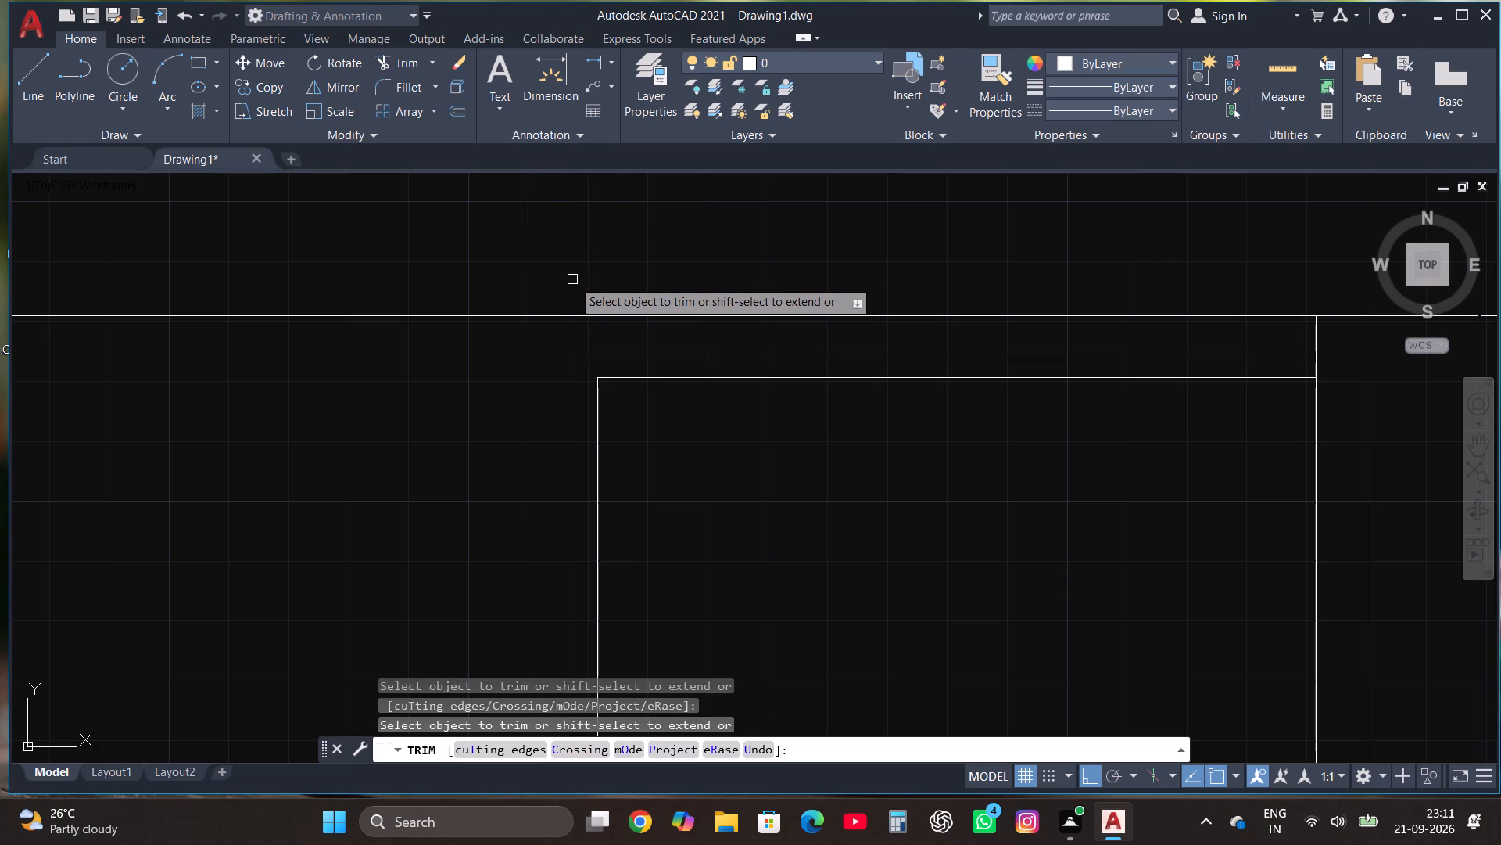
key(Escape)
Draw the lines of a 5'8" wide by 4'4" high space under the outline's top edge, adjoining the topmost room's left wall.
click(37, 77)
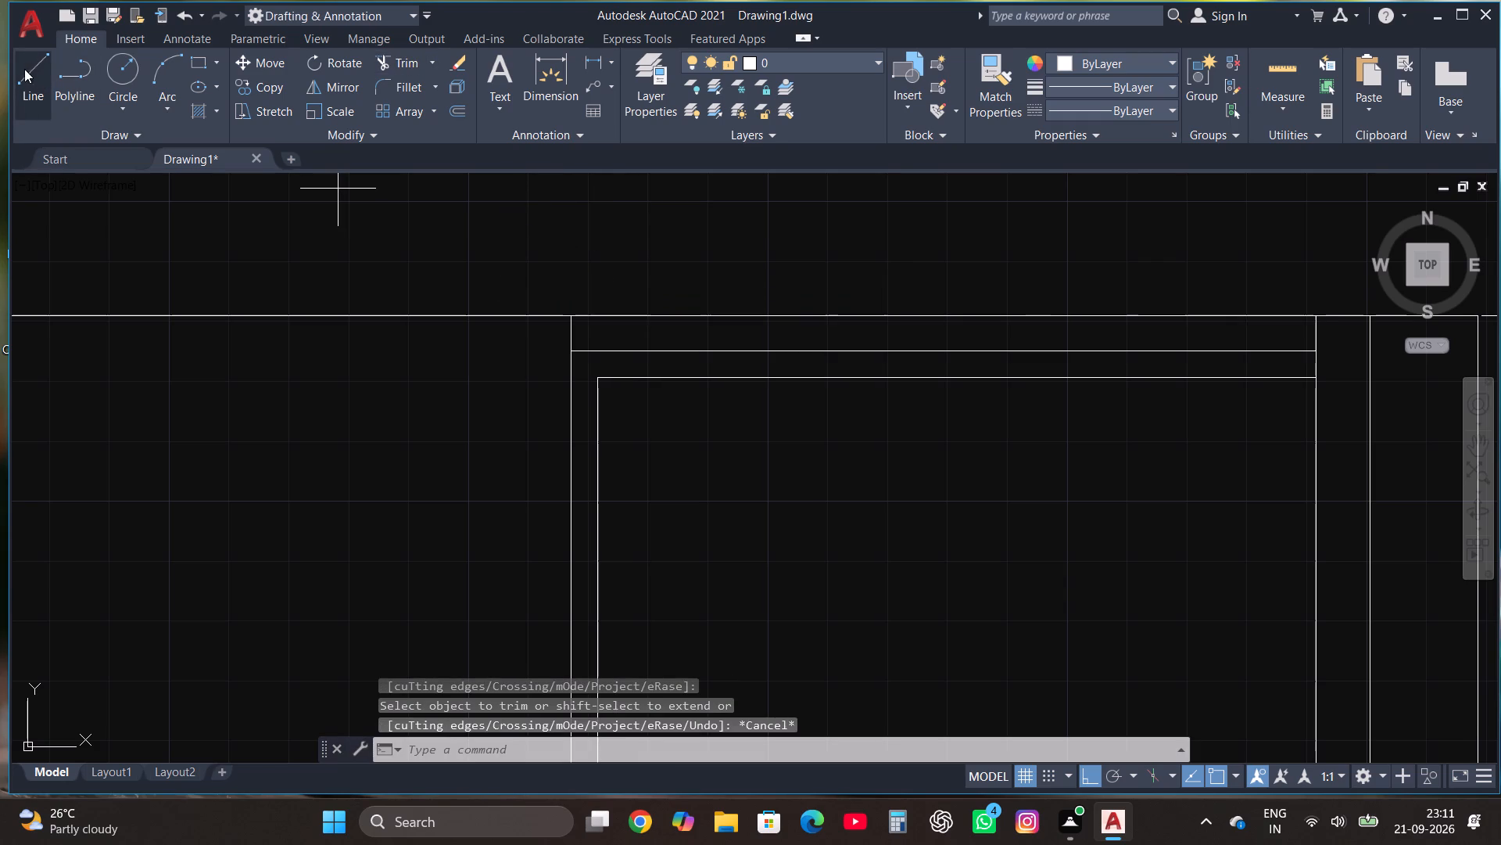
scroll(818, 426, down, 2)
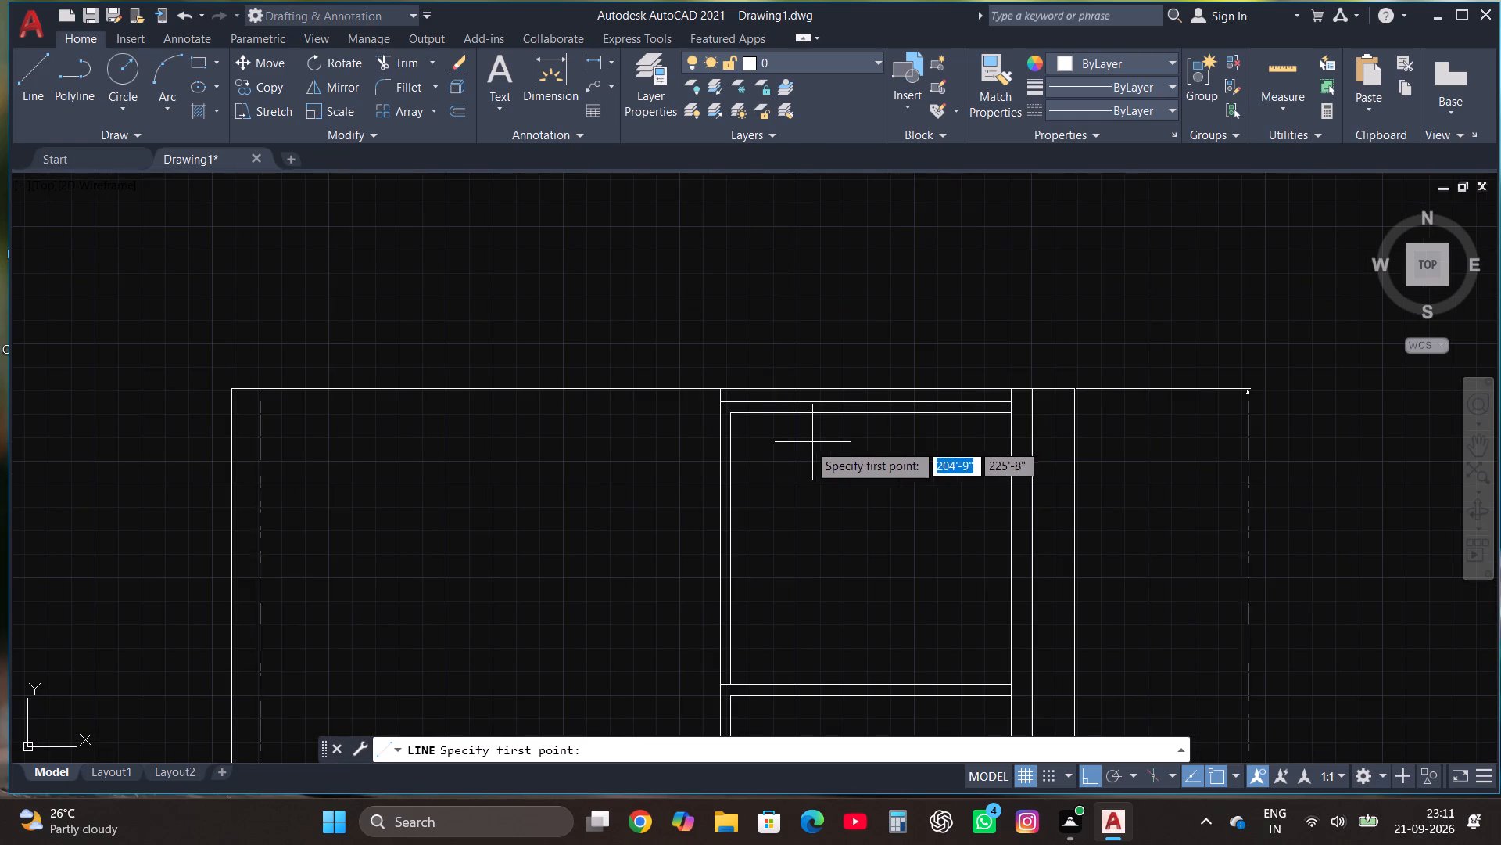
scroll(708, 407, up, 2)
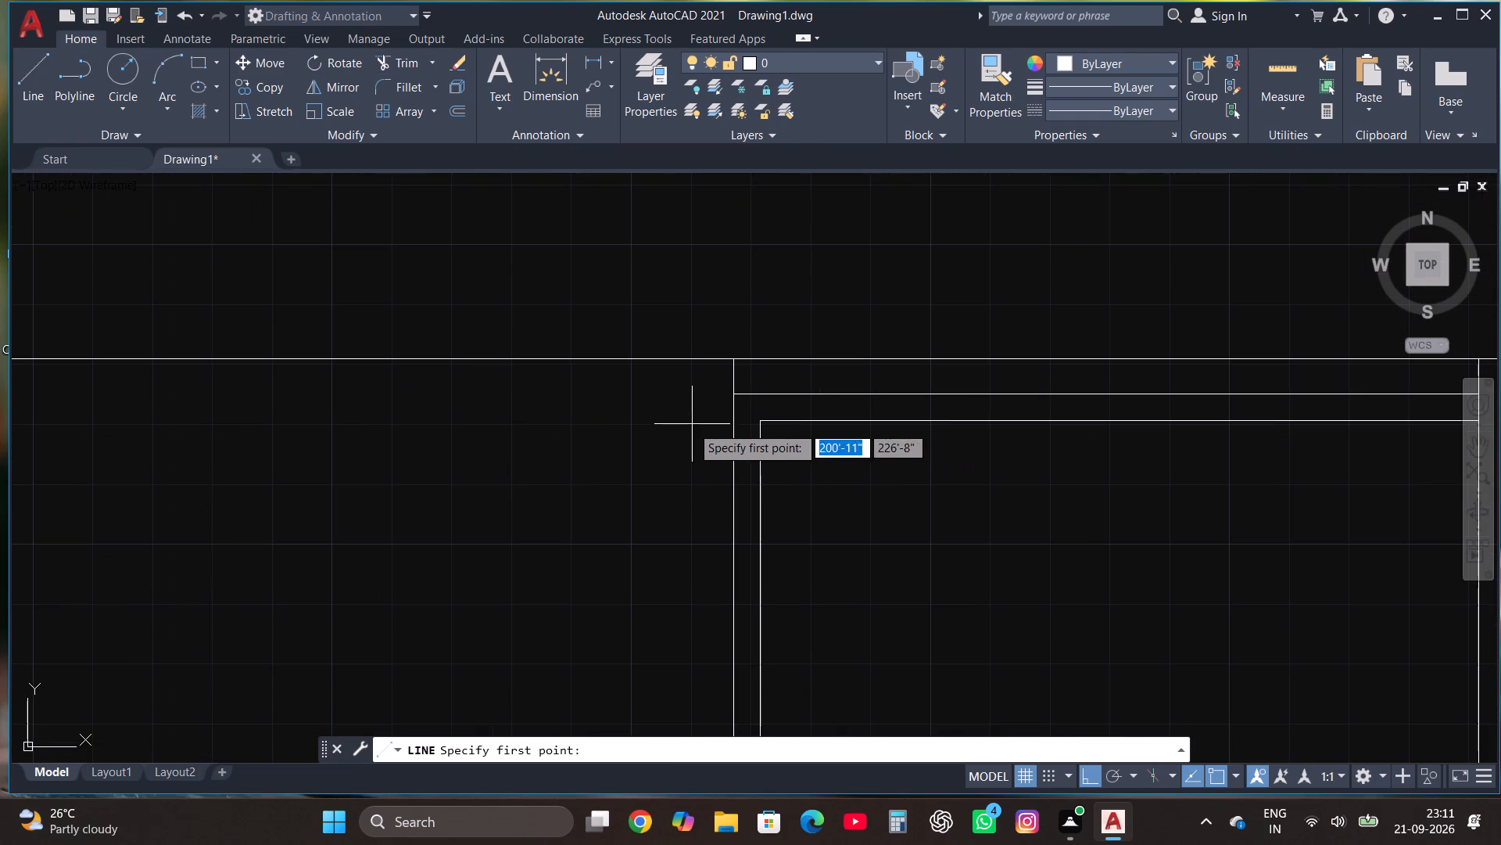
click(734, 358)
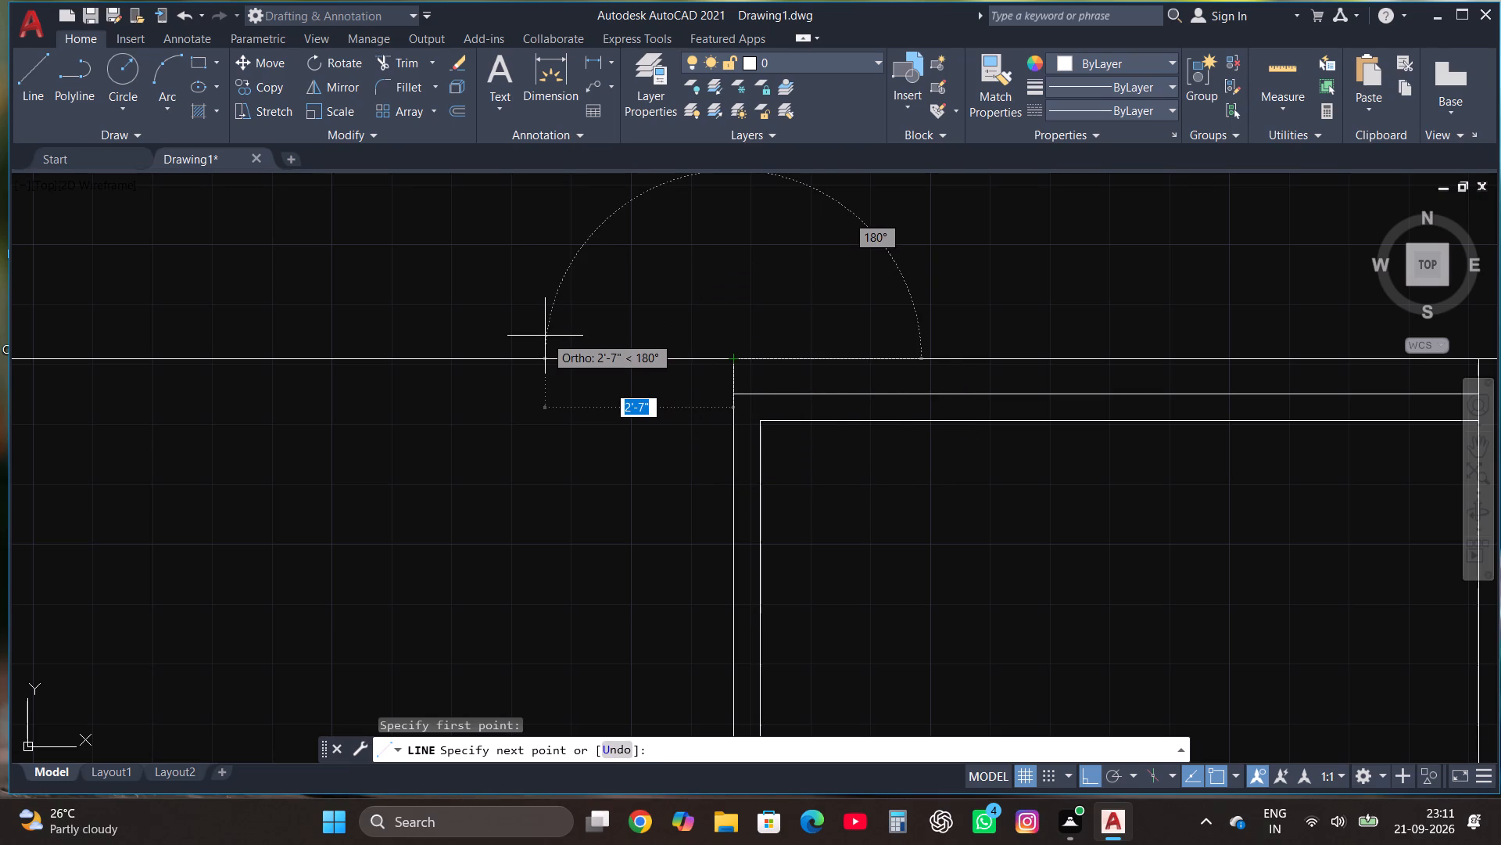
text(5'8")
key(Return)
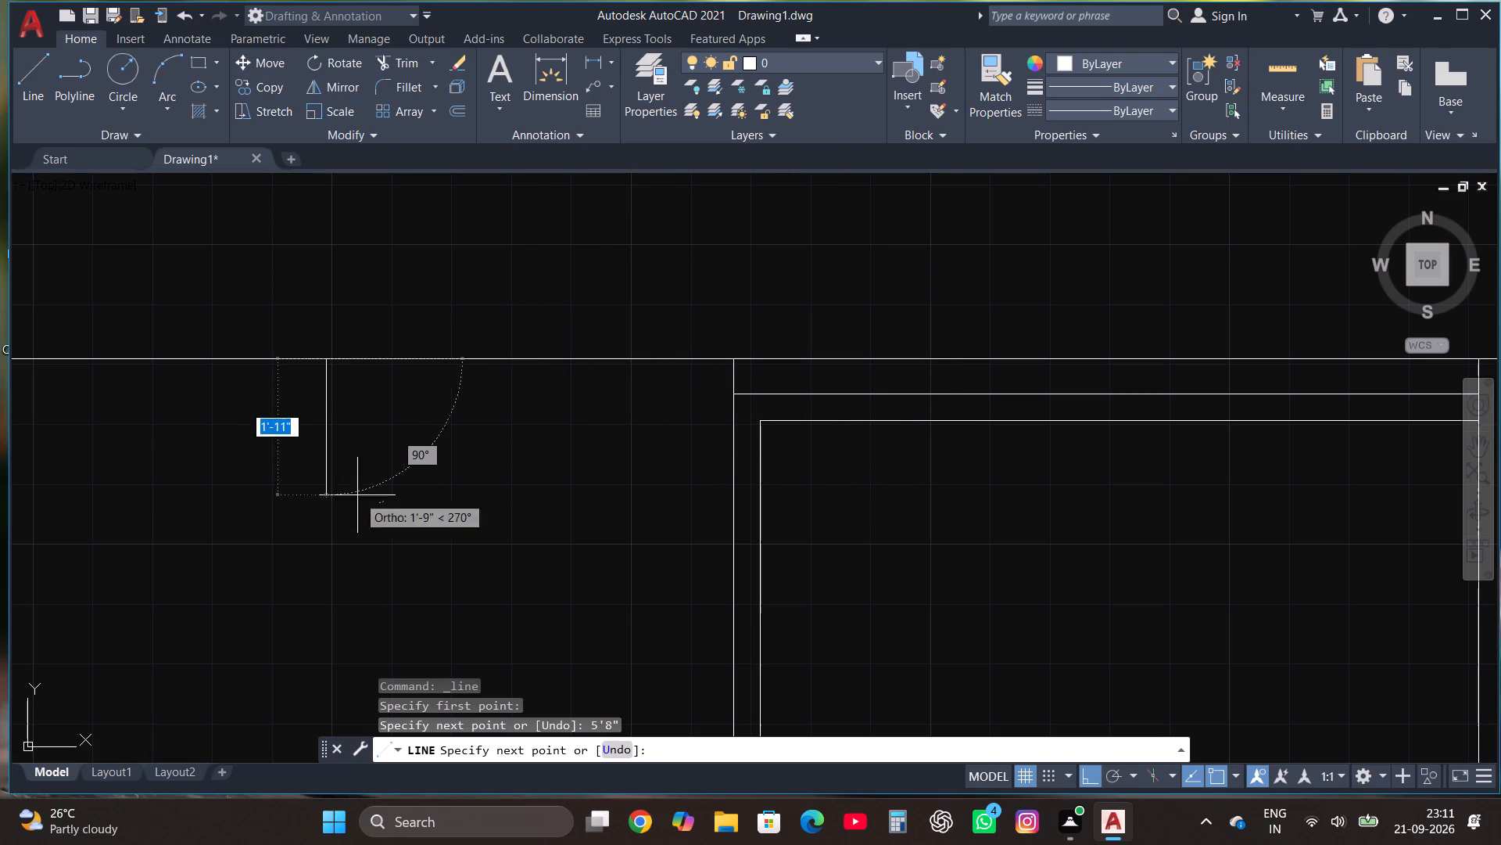
text(4'4")
key(Return)
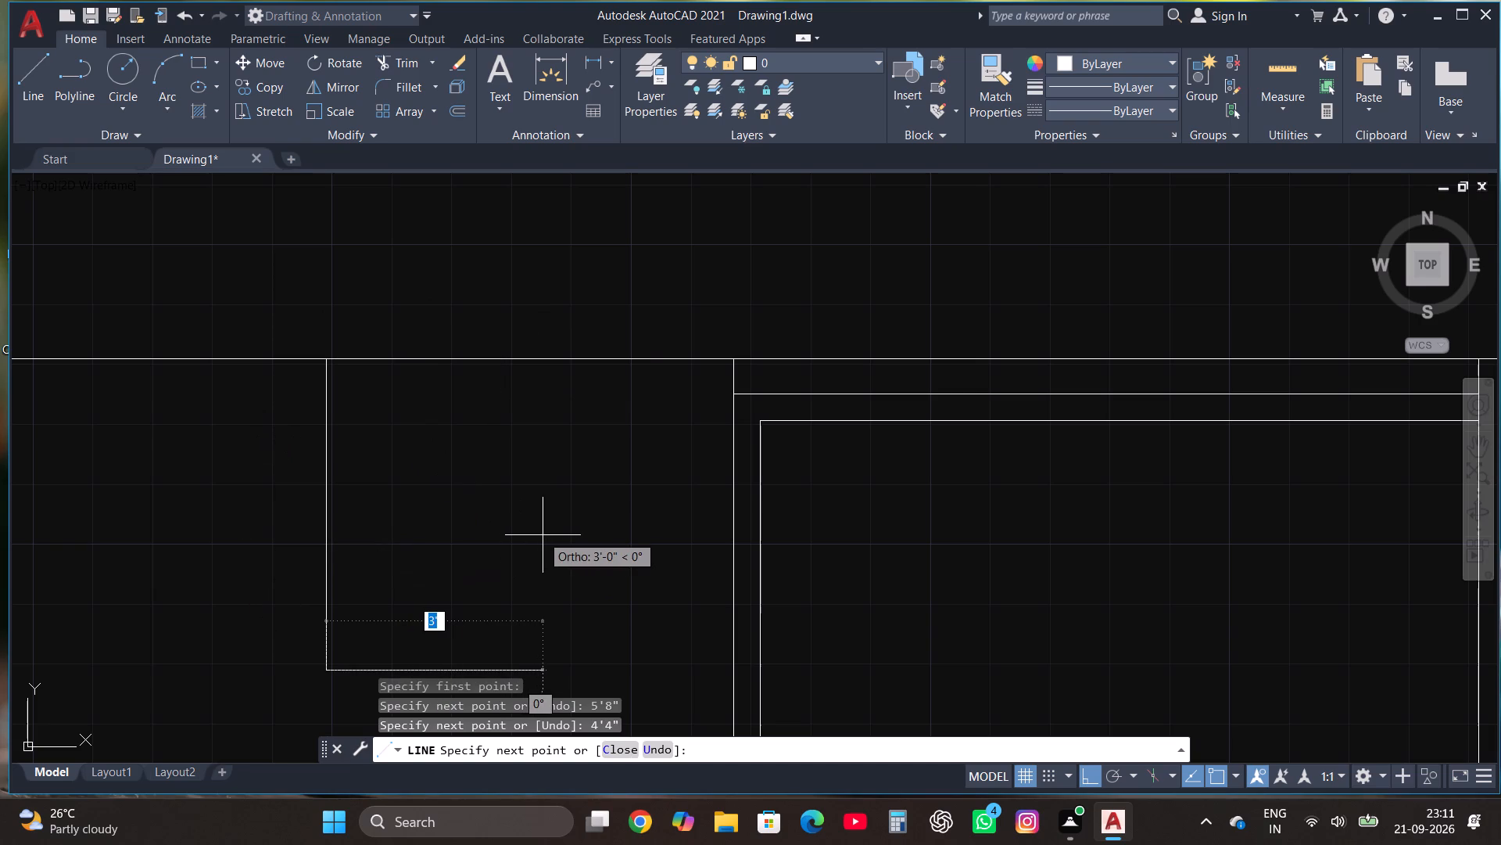
text(5')
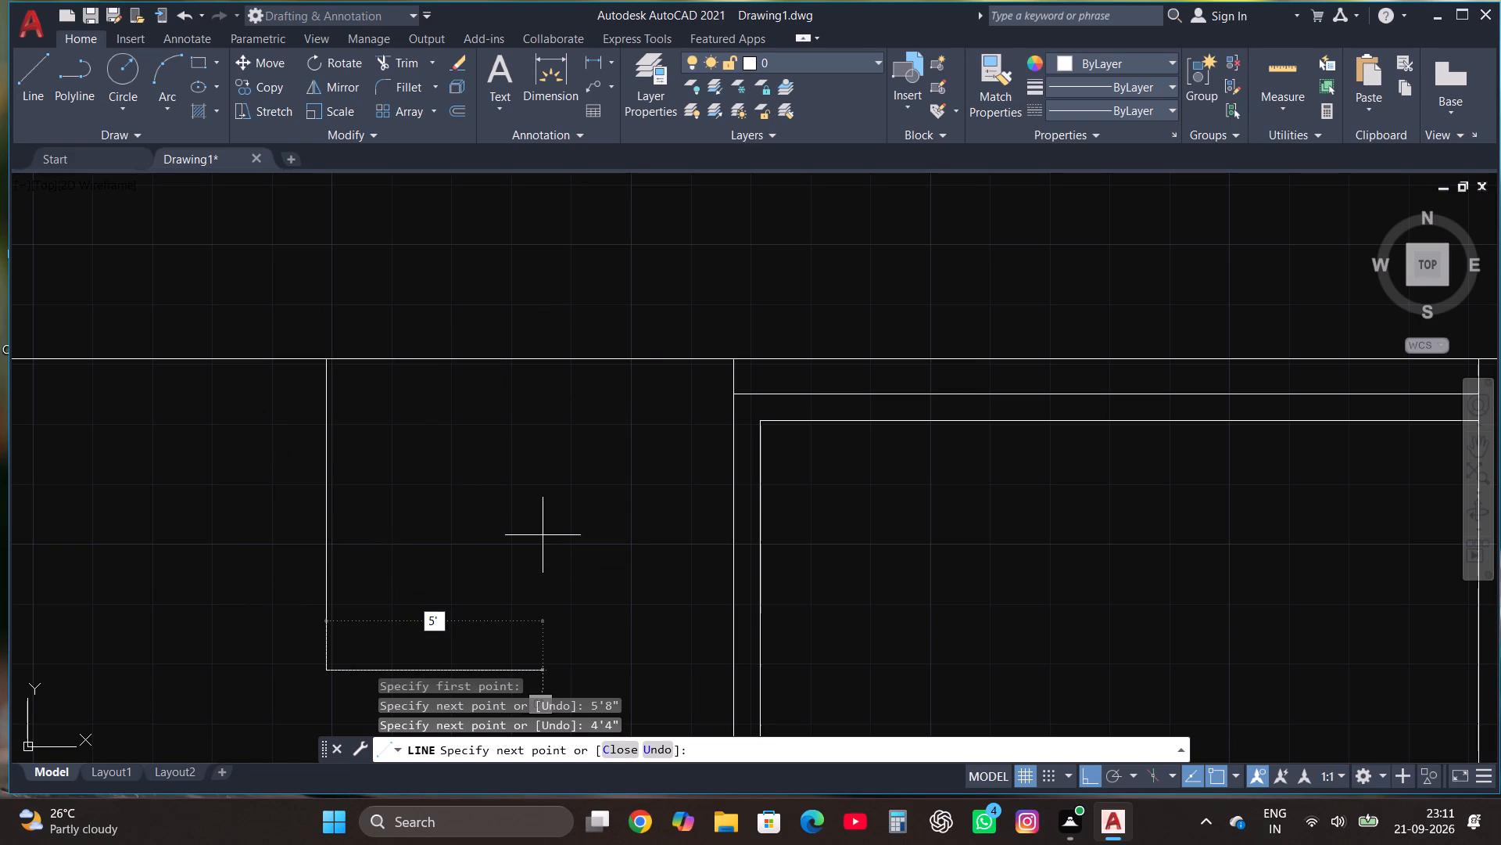
key(8)
key(shift+quotedbl)
key(Return)
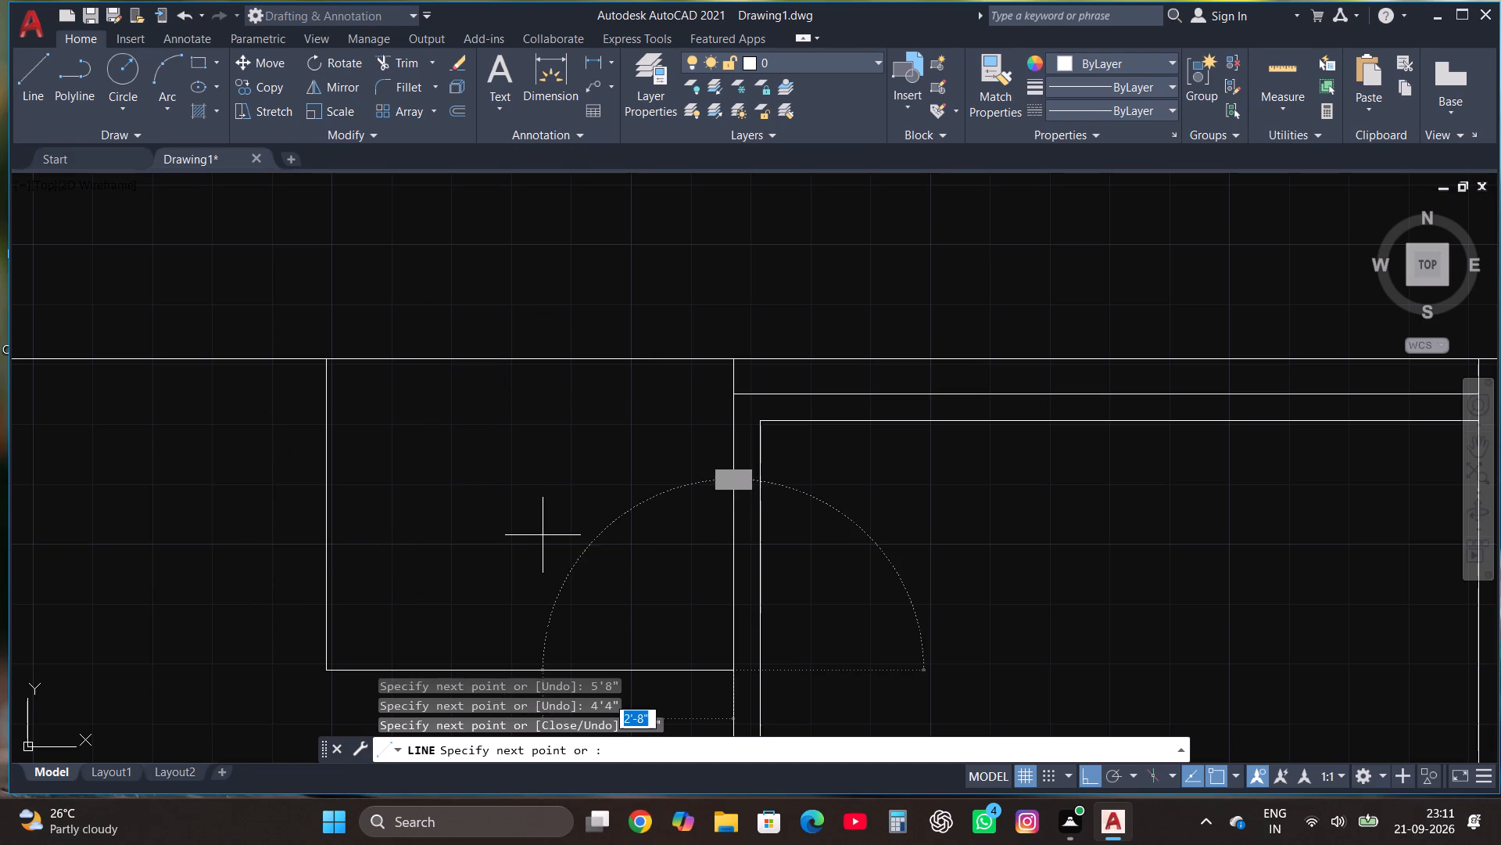
scroll(549, 507, down, 2)
key(Escape)
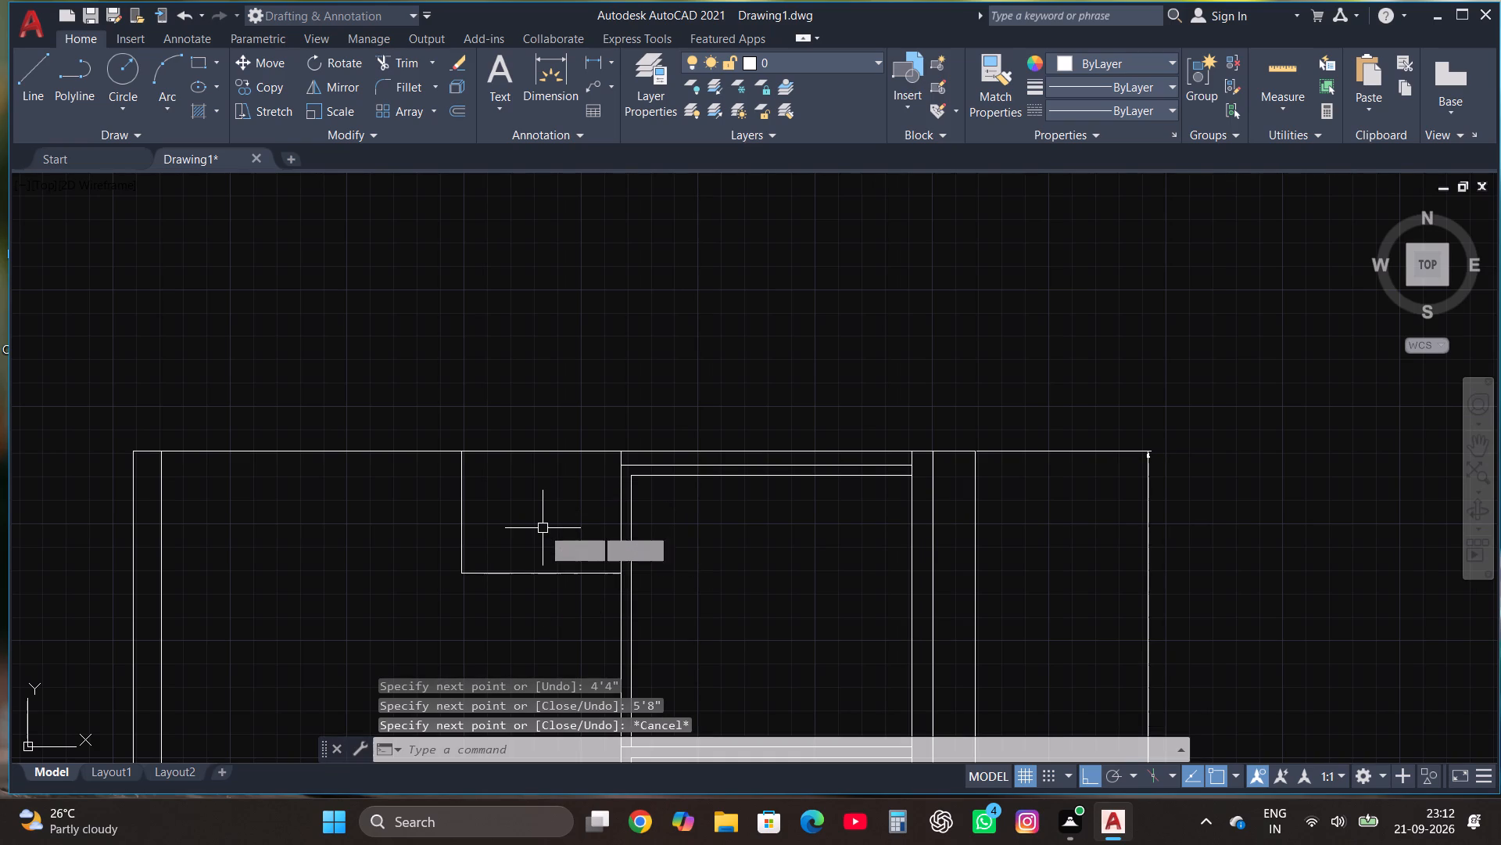
Offset the bottom and left lines of the new 5'8" by 4'4" space outward by 4.5" to form its wall thickness.
click(527, 601)
click(374, 514)
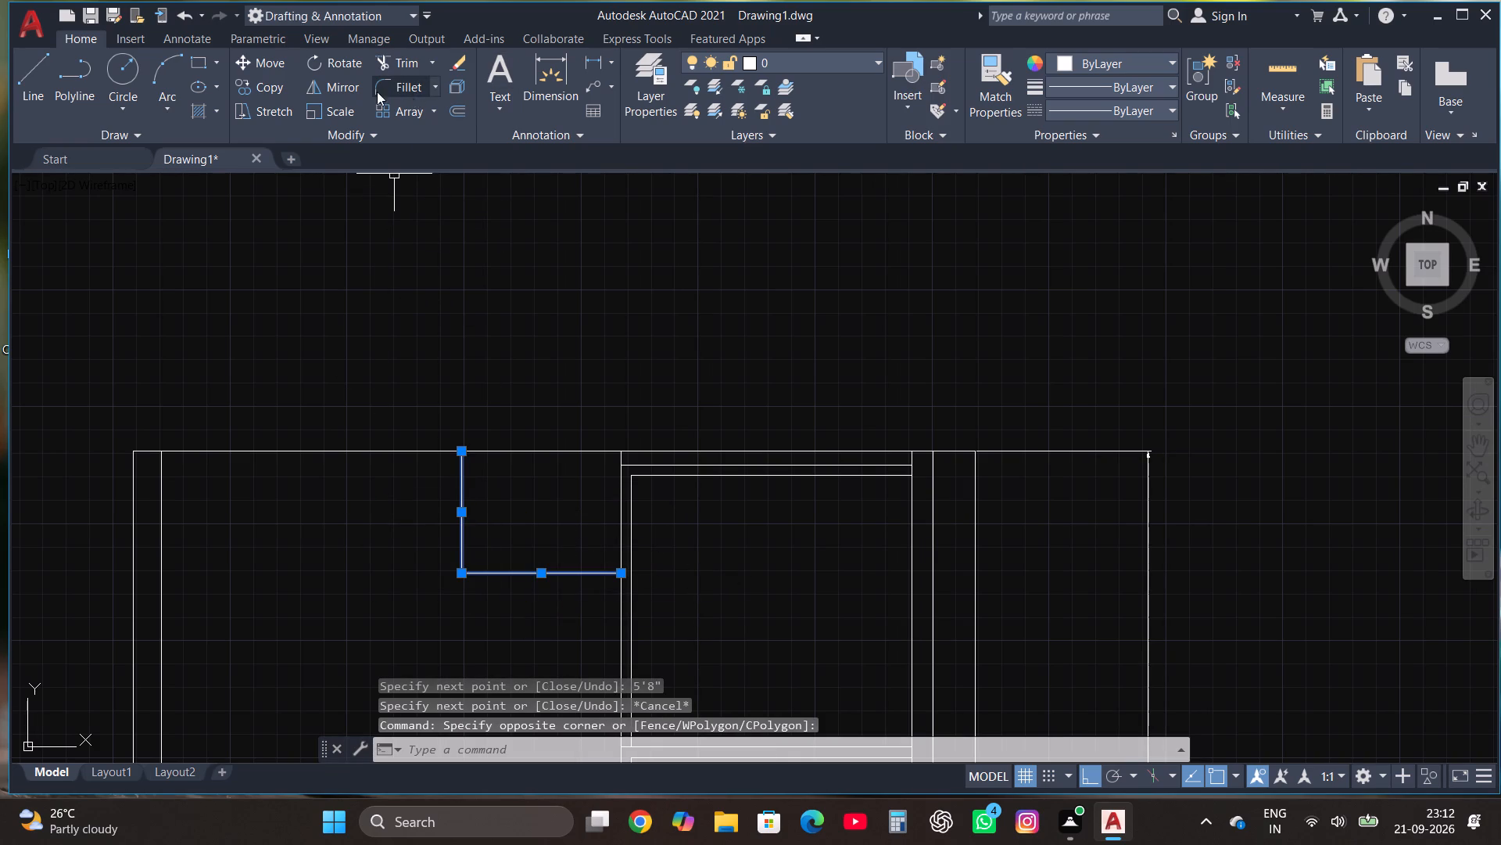
click(453, 112)
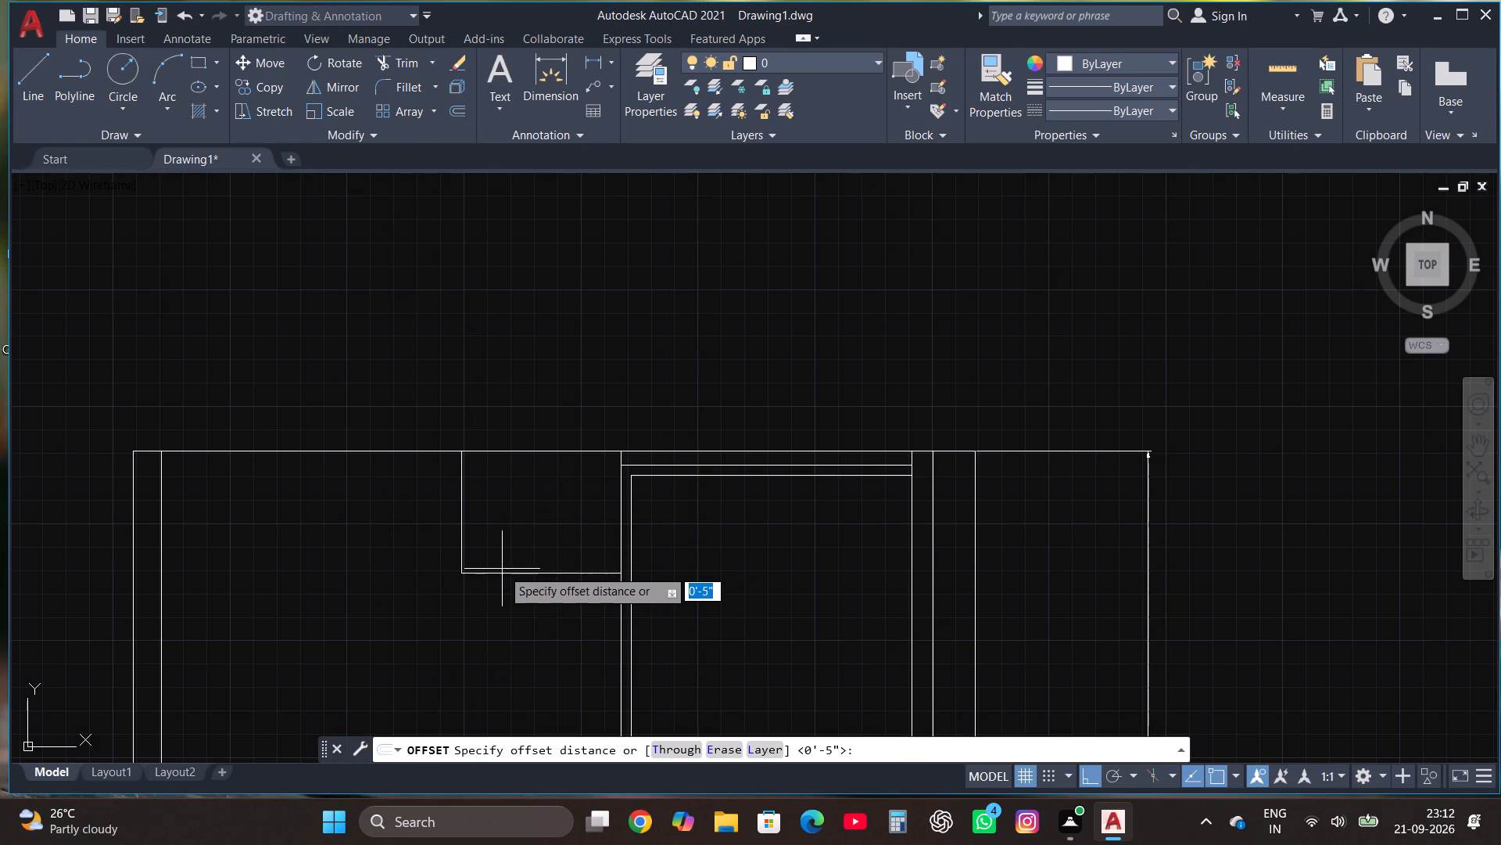
click(507, 576)
click(507, 594)
click(507, 577)
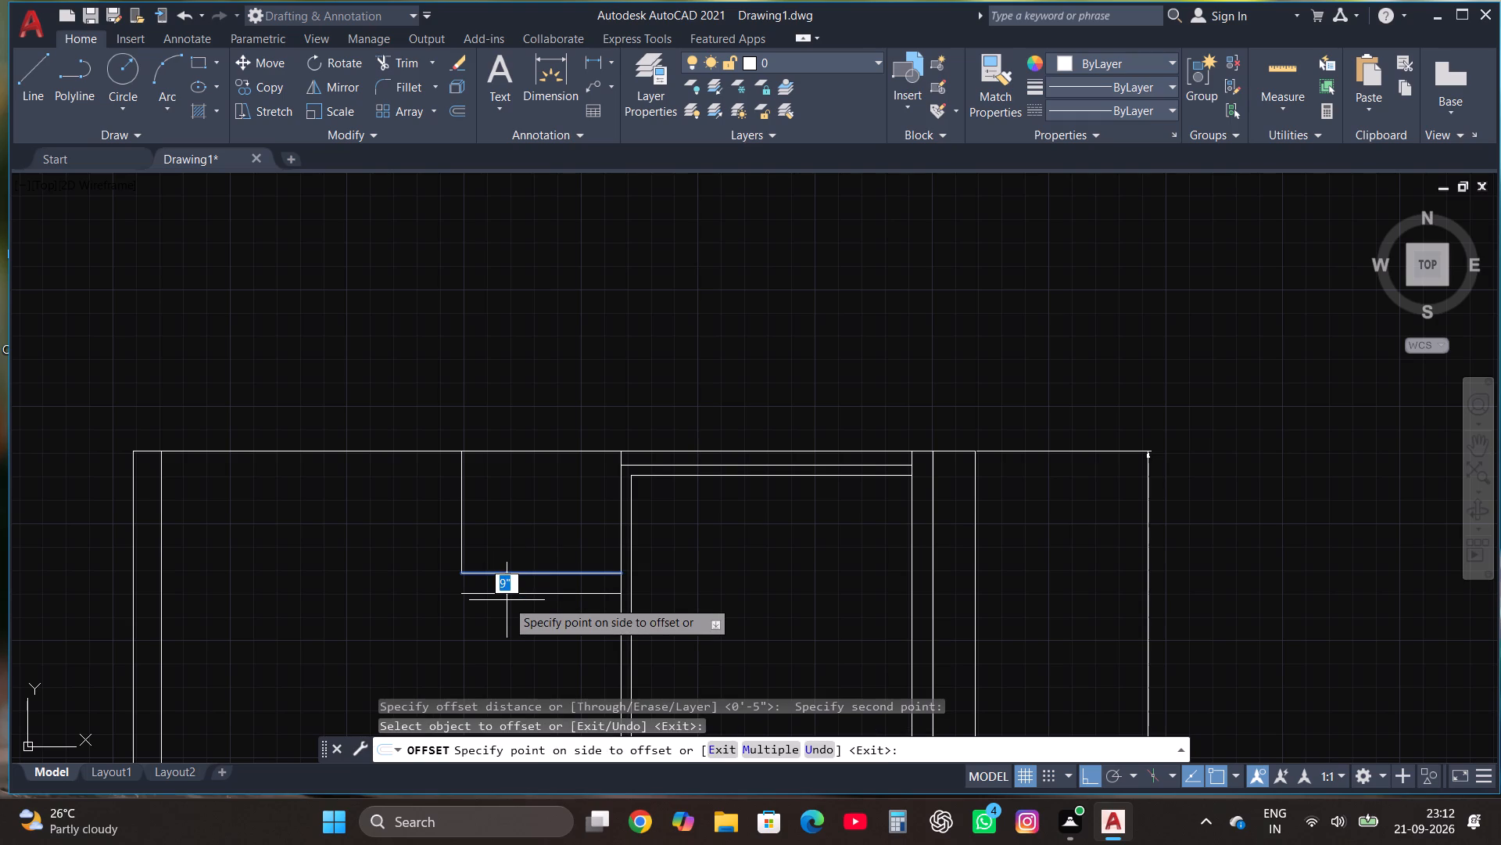
text(4.5")
key(Return)
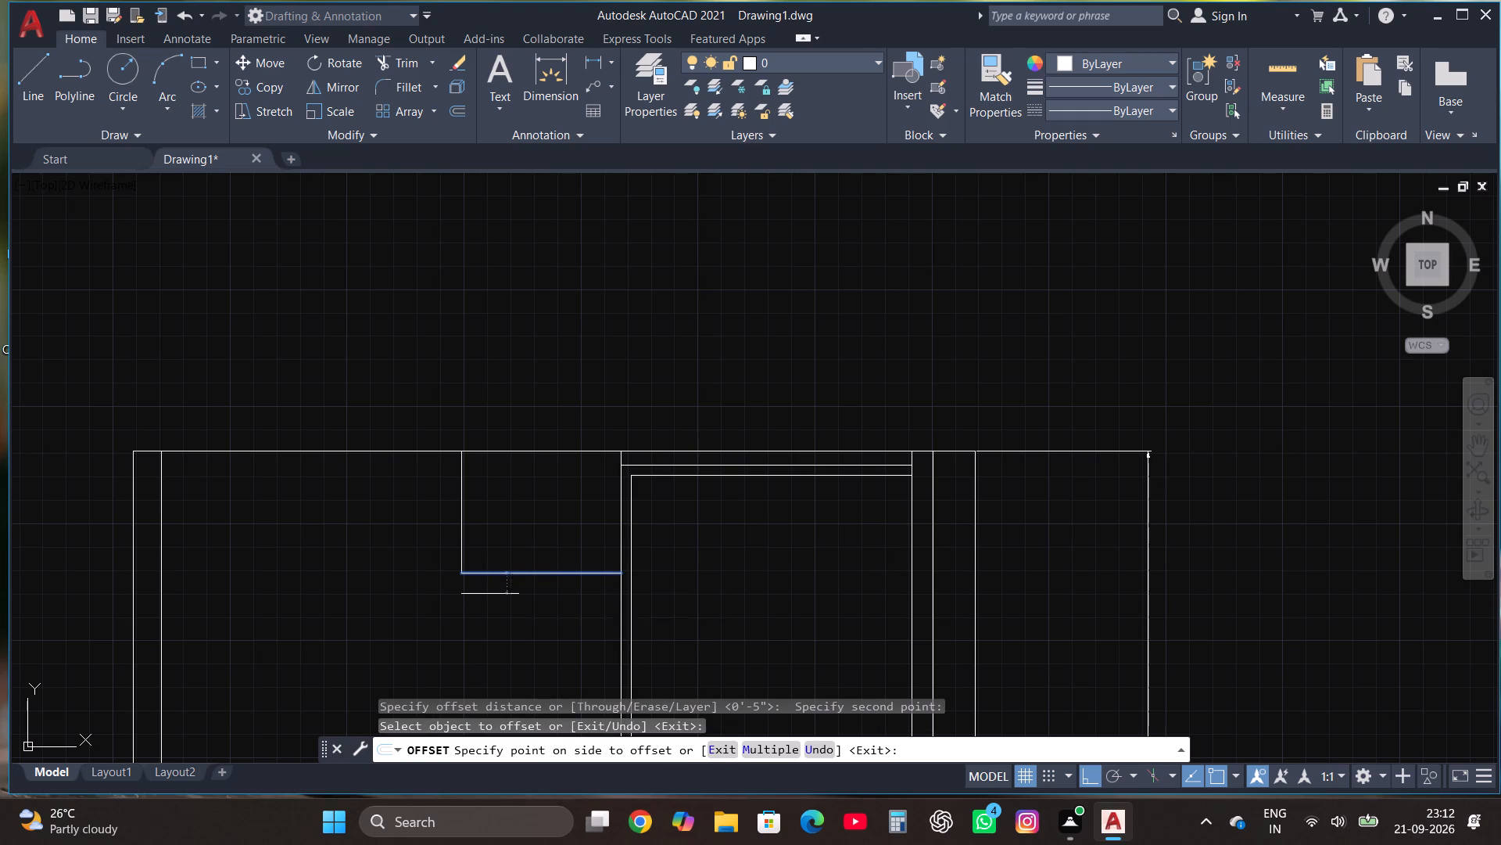
click(460, 540)
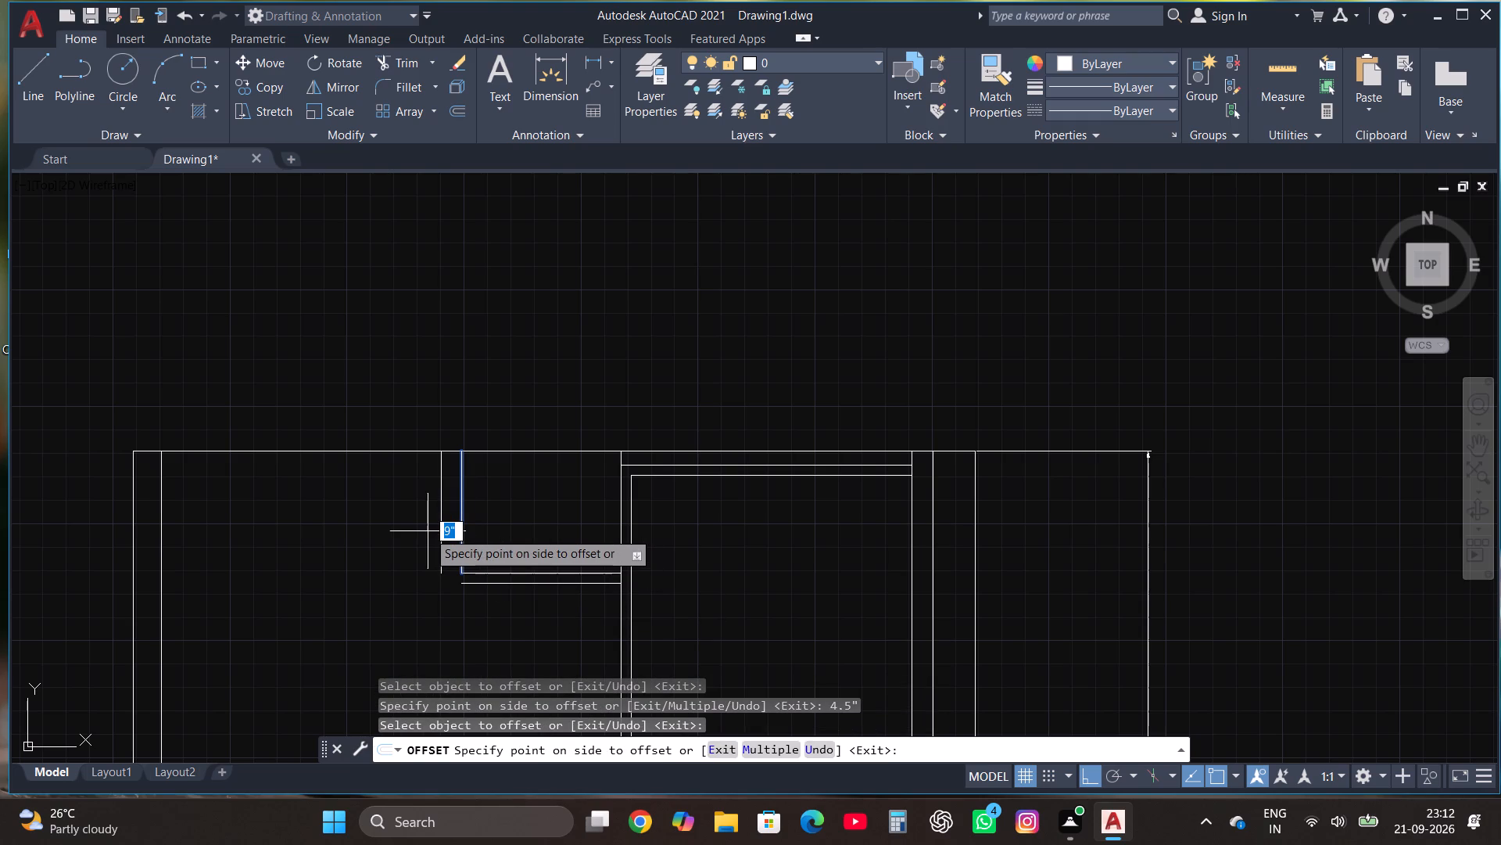
text(4.5")
key(Return)
key(Escape)
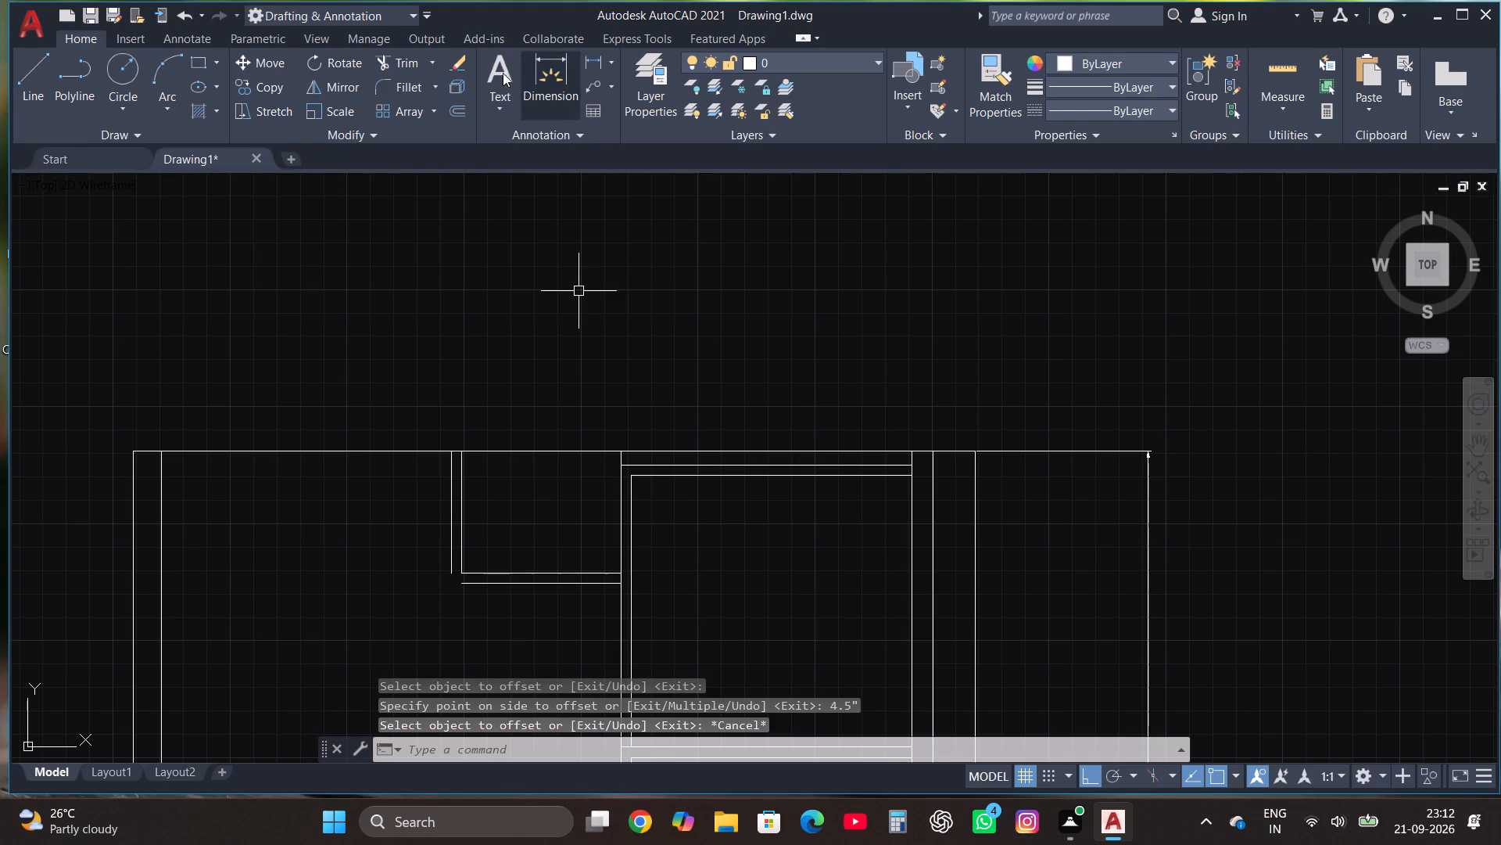
Fillet the two offset wall lines so they meet at the space's lower-left outer corner.
click(399, 87)
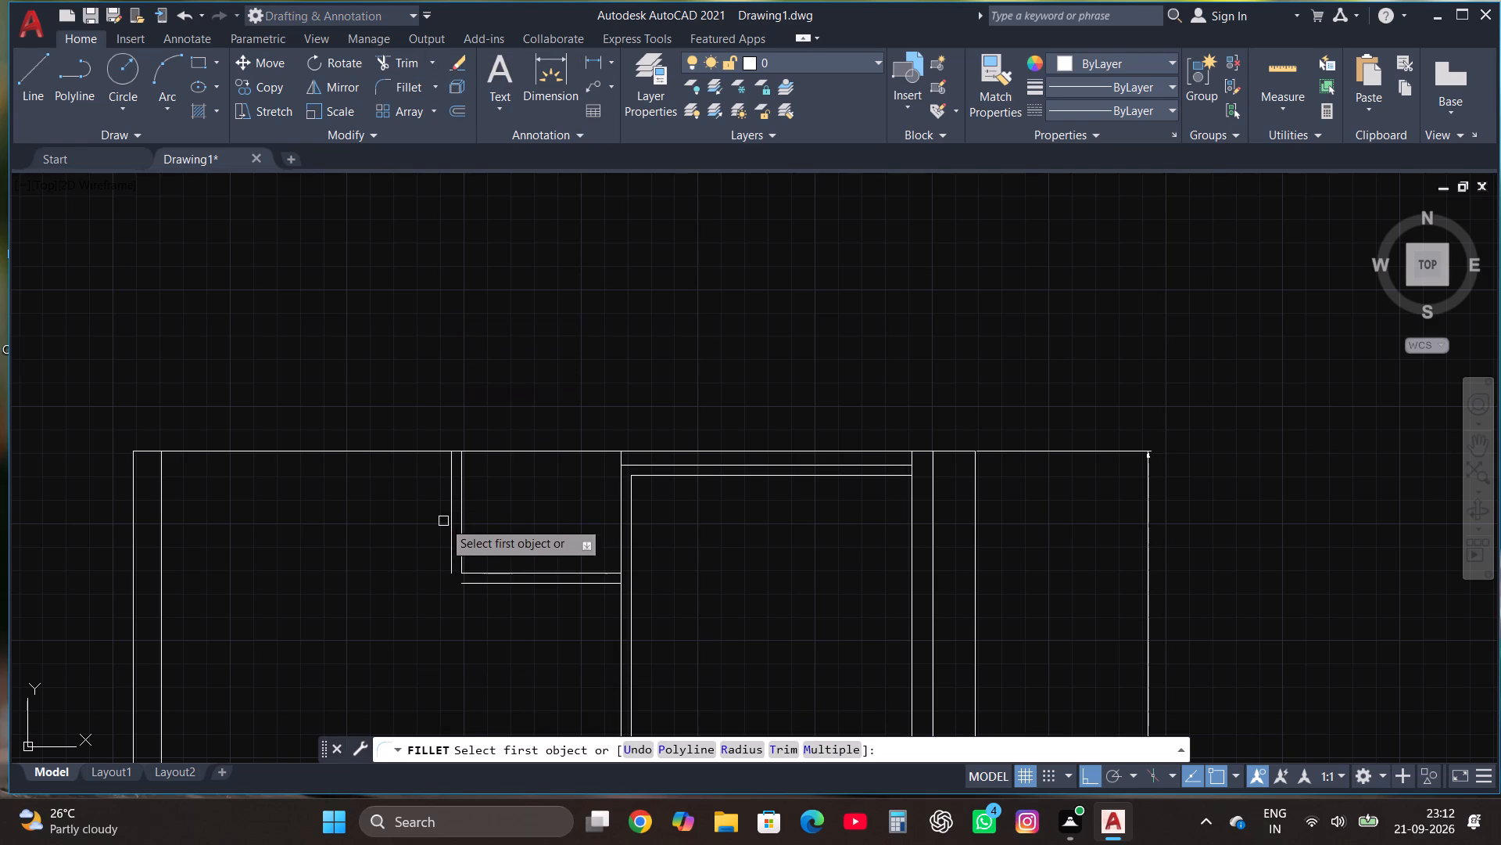
click(451, 527)
click(467, 581)
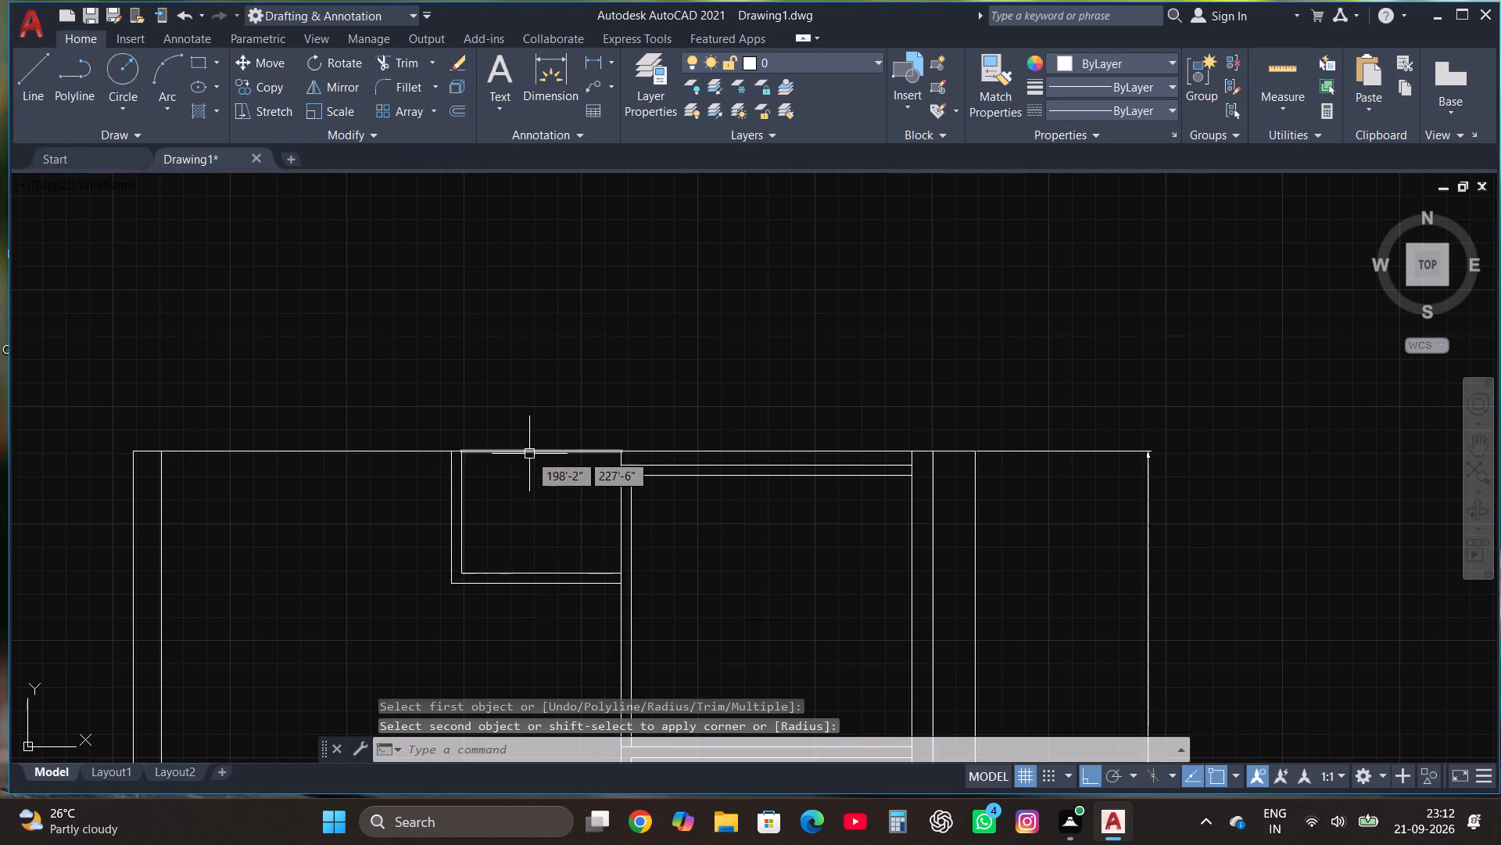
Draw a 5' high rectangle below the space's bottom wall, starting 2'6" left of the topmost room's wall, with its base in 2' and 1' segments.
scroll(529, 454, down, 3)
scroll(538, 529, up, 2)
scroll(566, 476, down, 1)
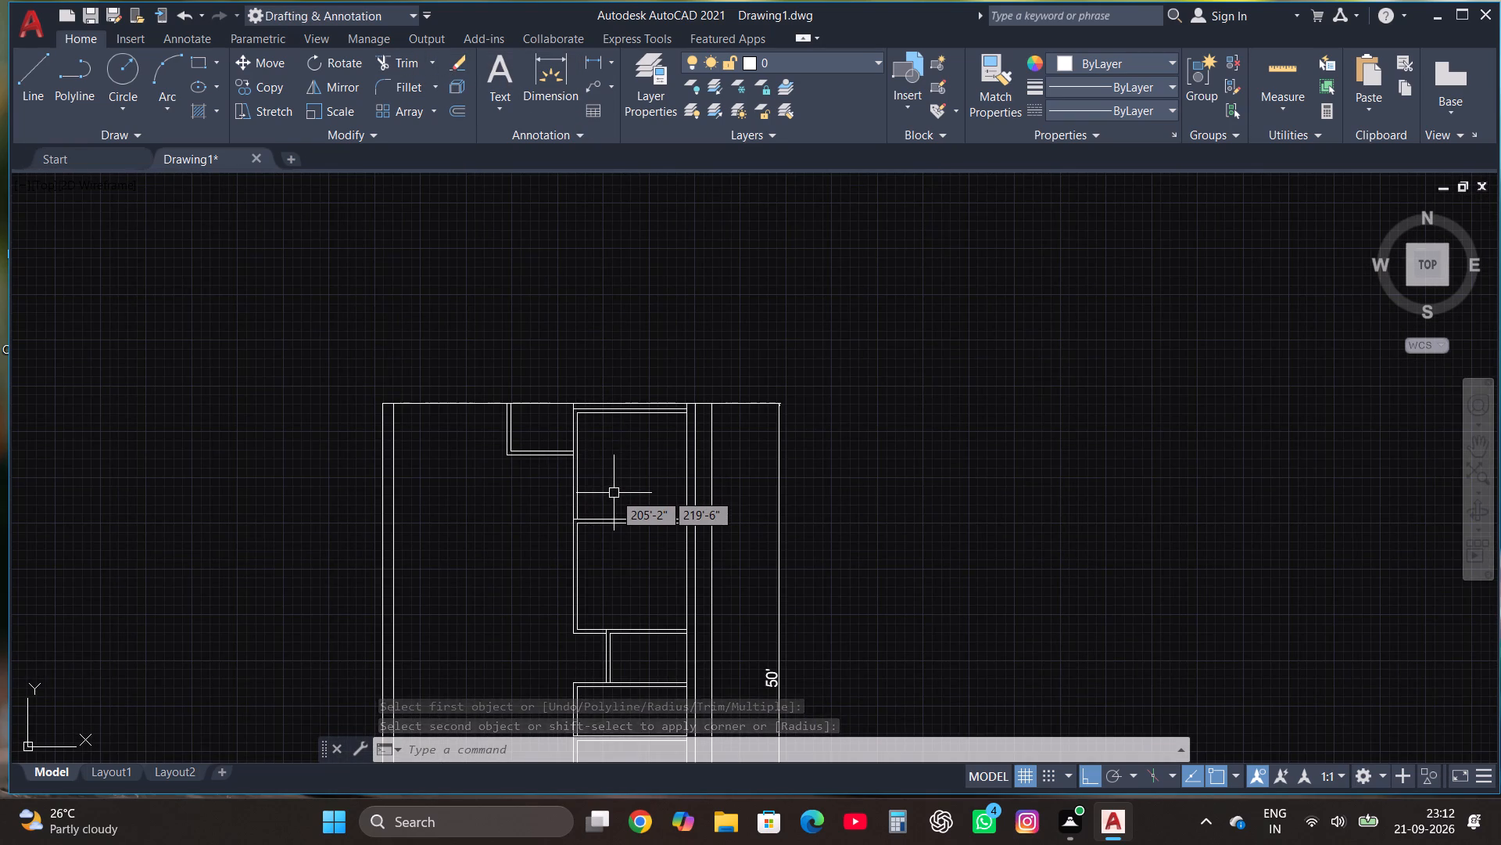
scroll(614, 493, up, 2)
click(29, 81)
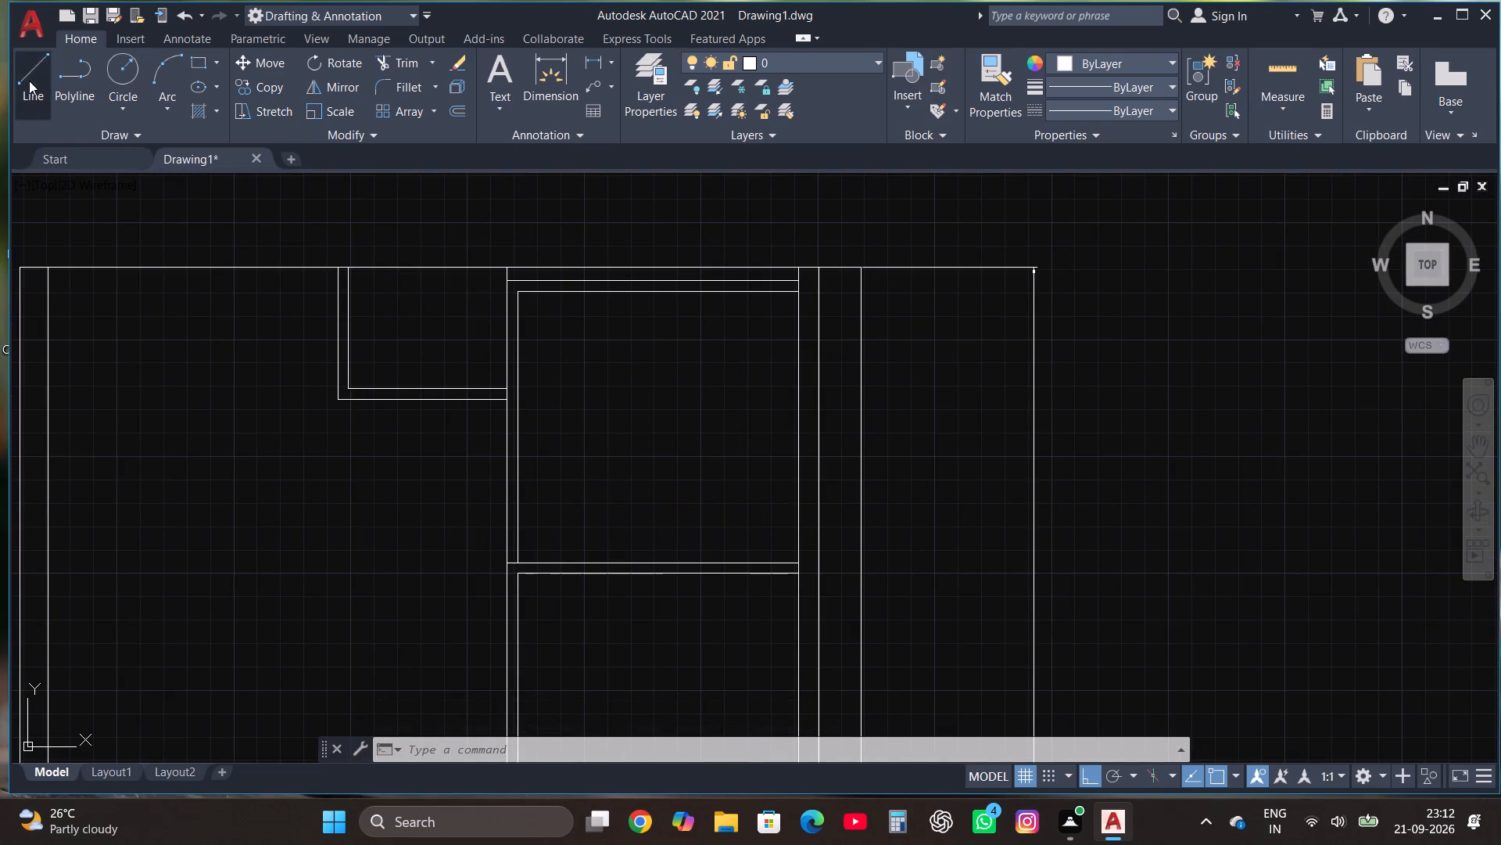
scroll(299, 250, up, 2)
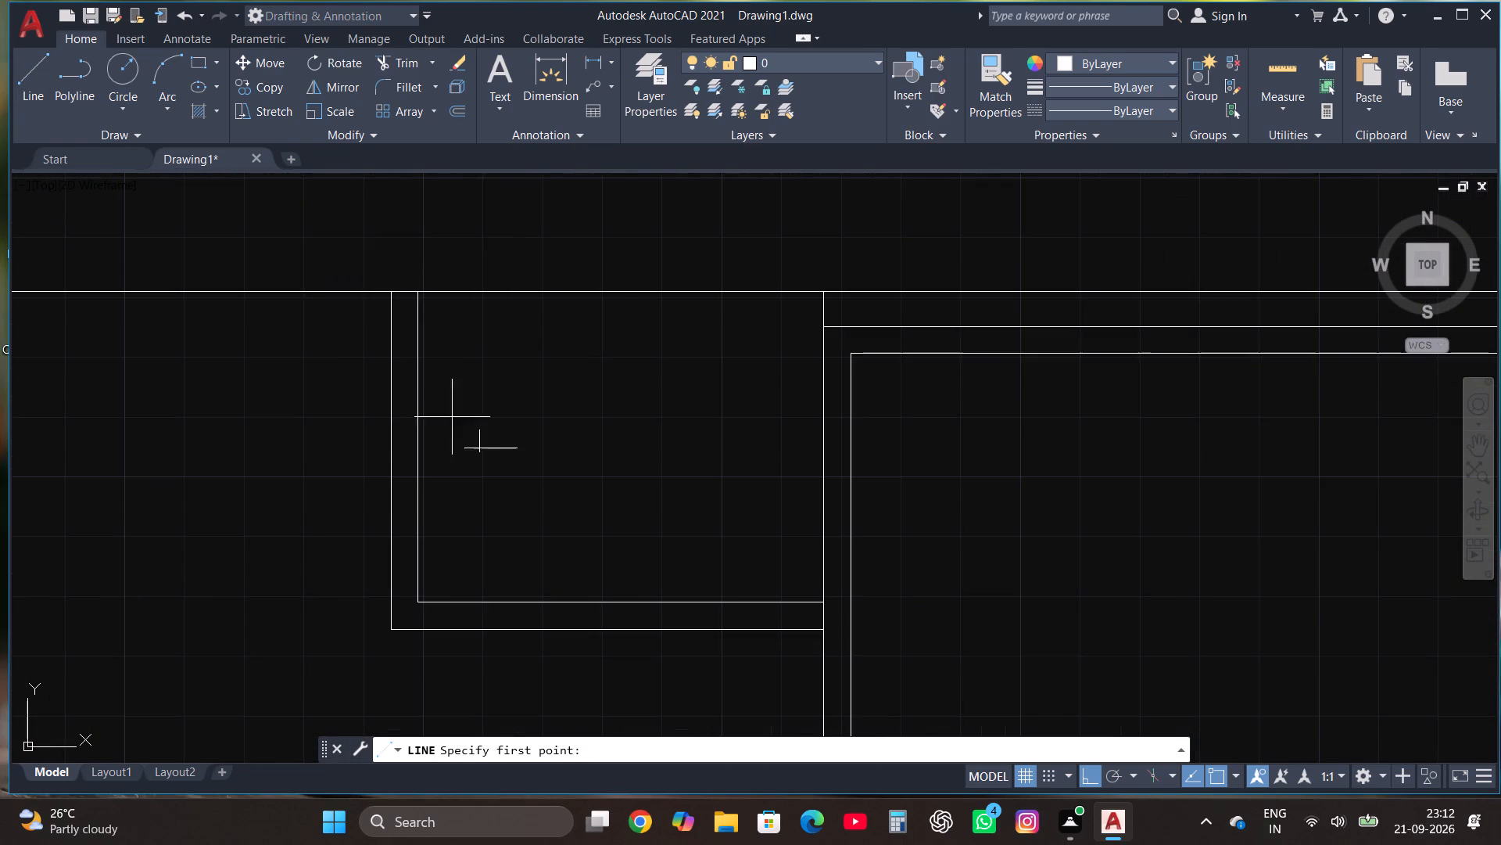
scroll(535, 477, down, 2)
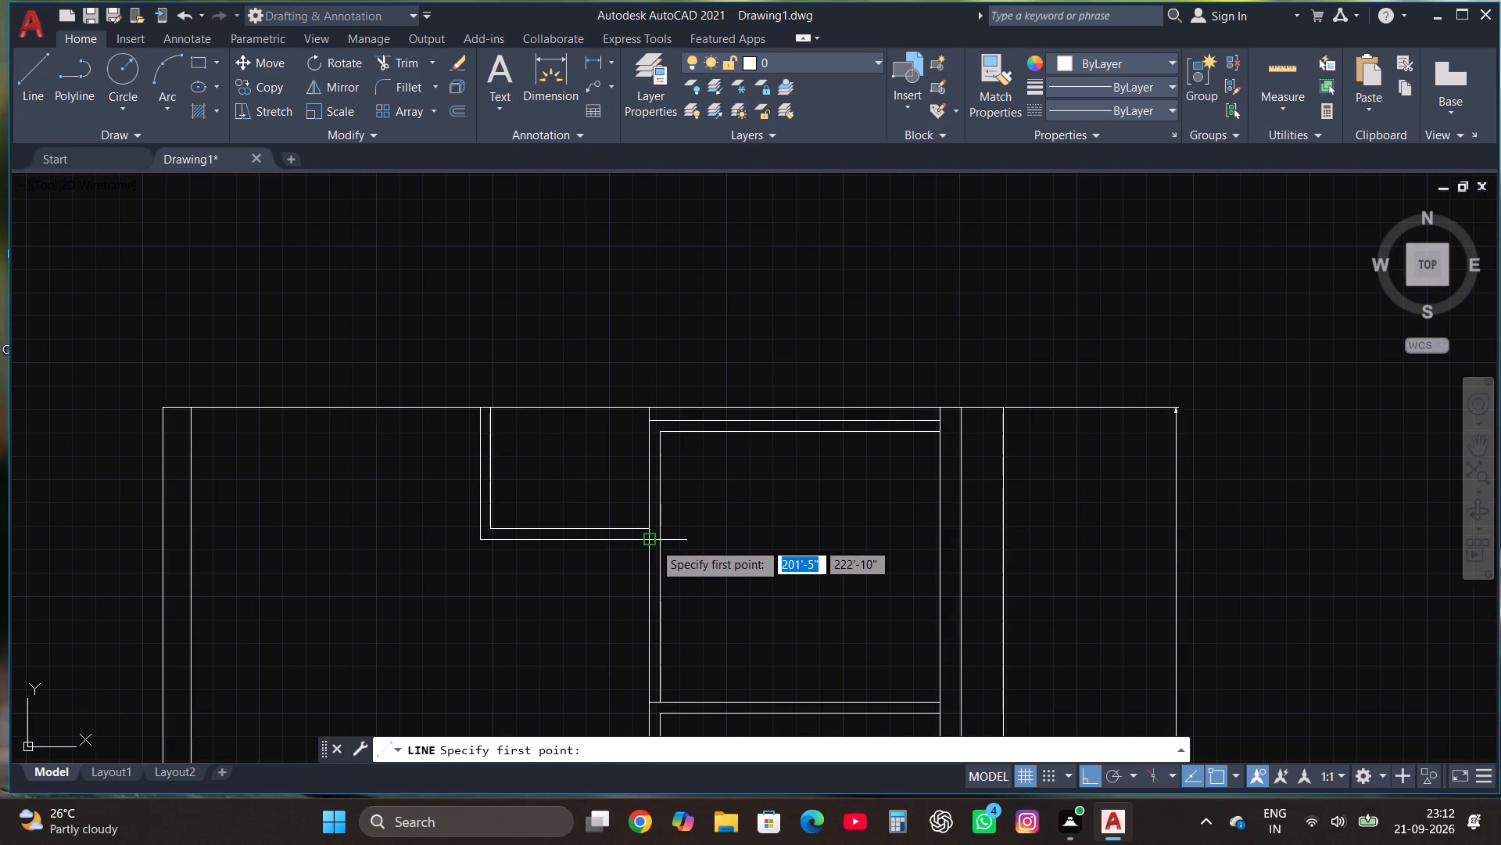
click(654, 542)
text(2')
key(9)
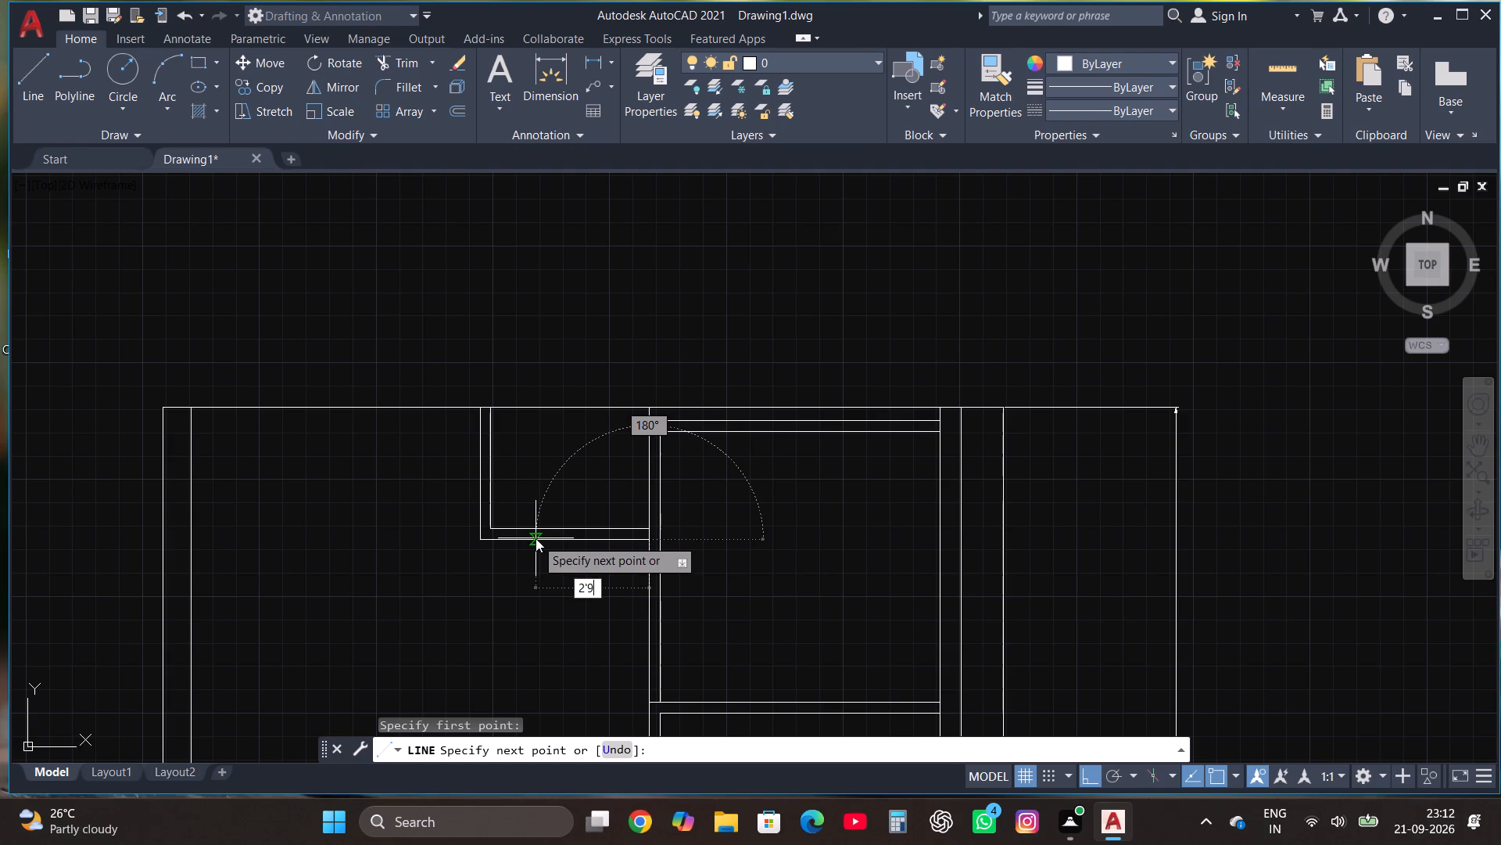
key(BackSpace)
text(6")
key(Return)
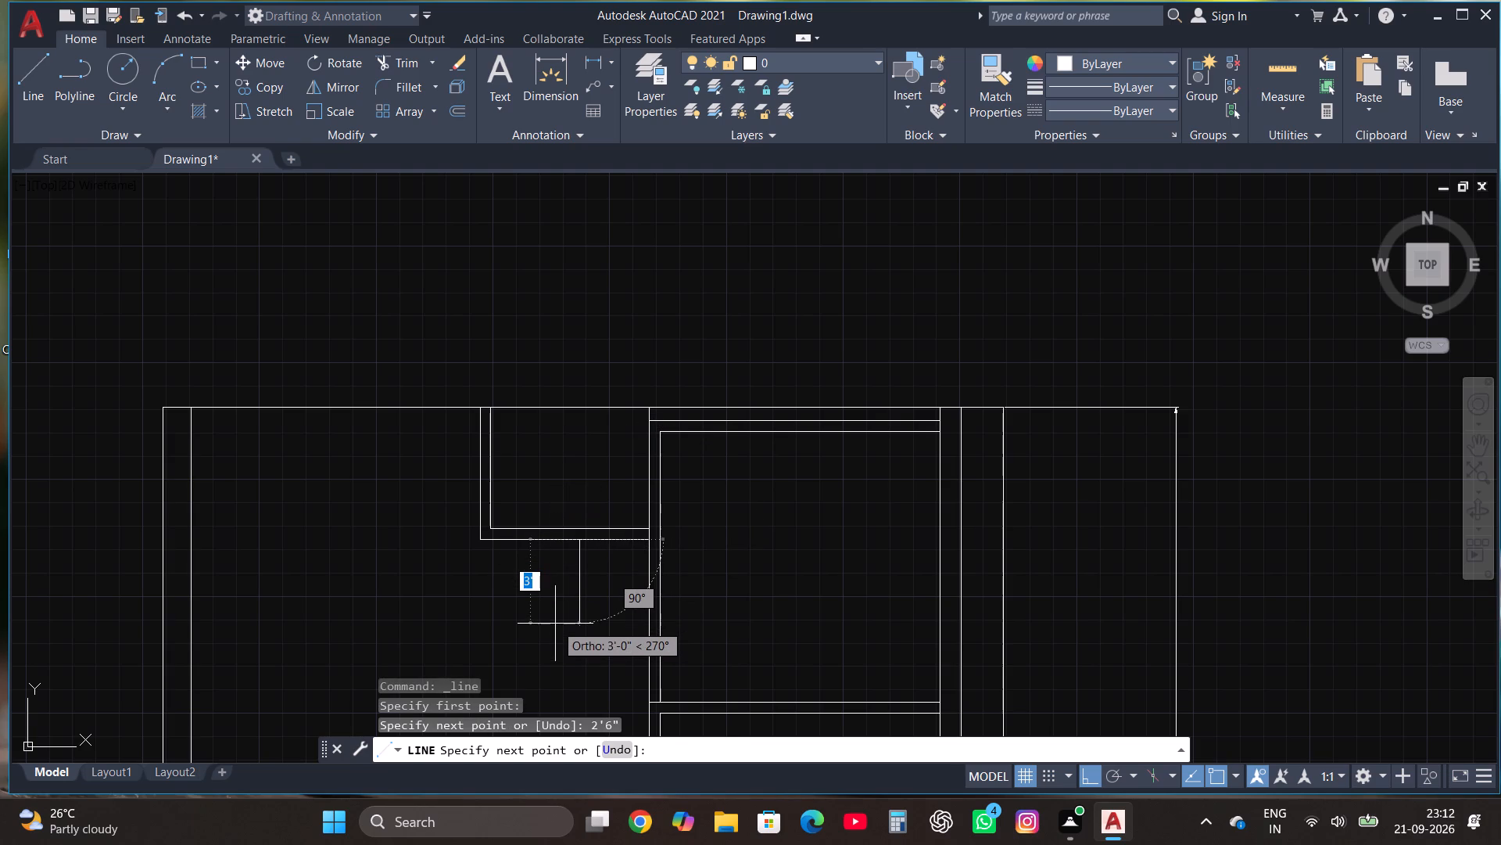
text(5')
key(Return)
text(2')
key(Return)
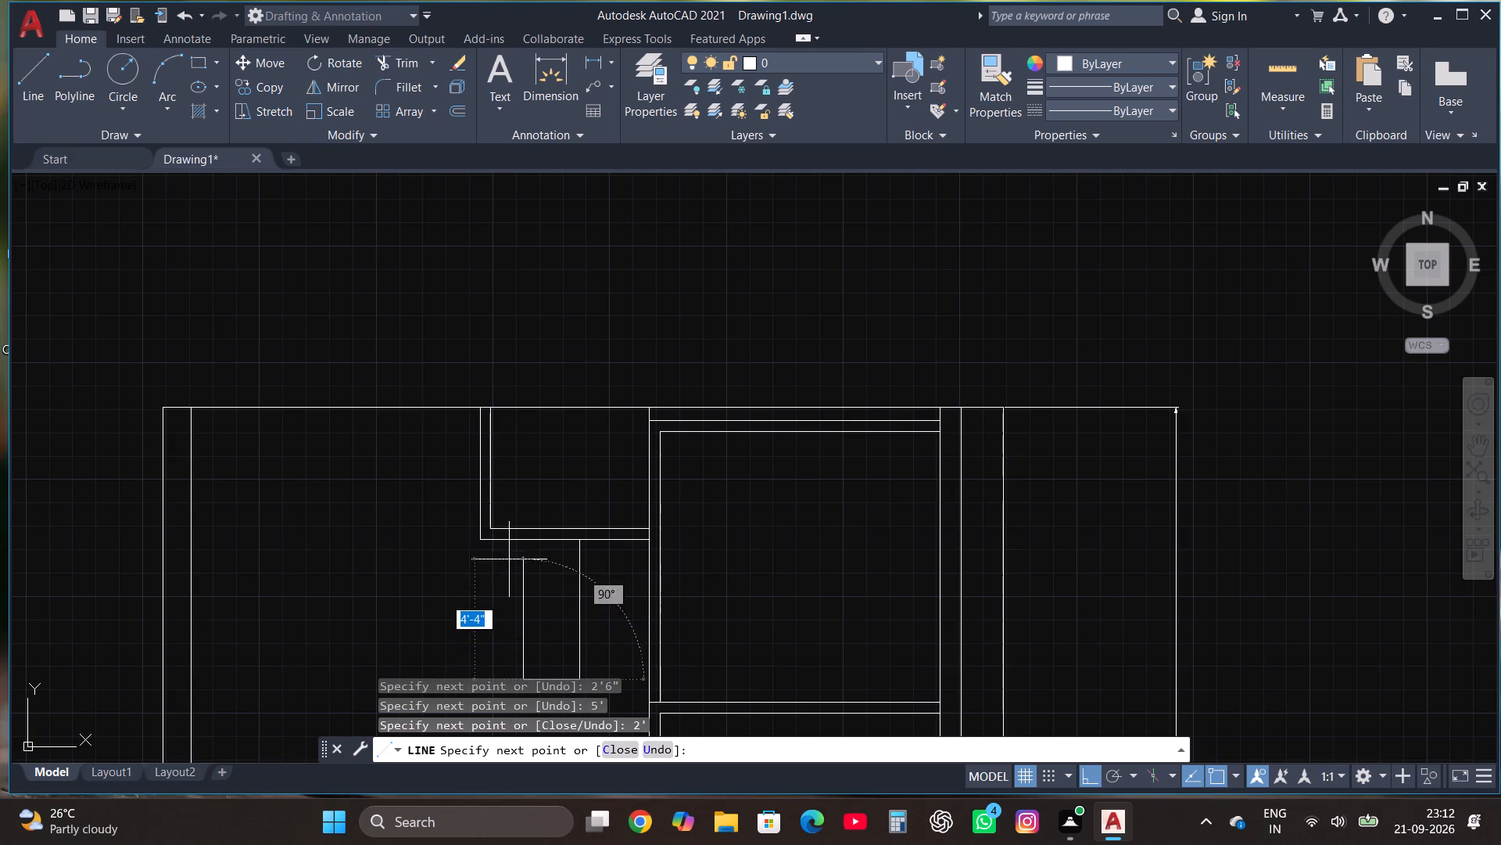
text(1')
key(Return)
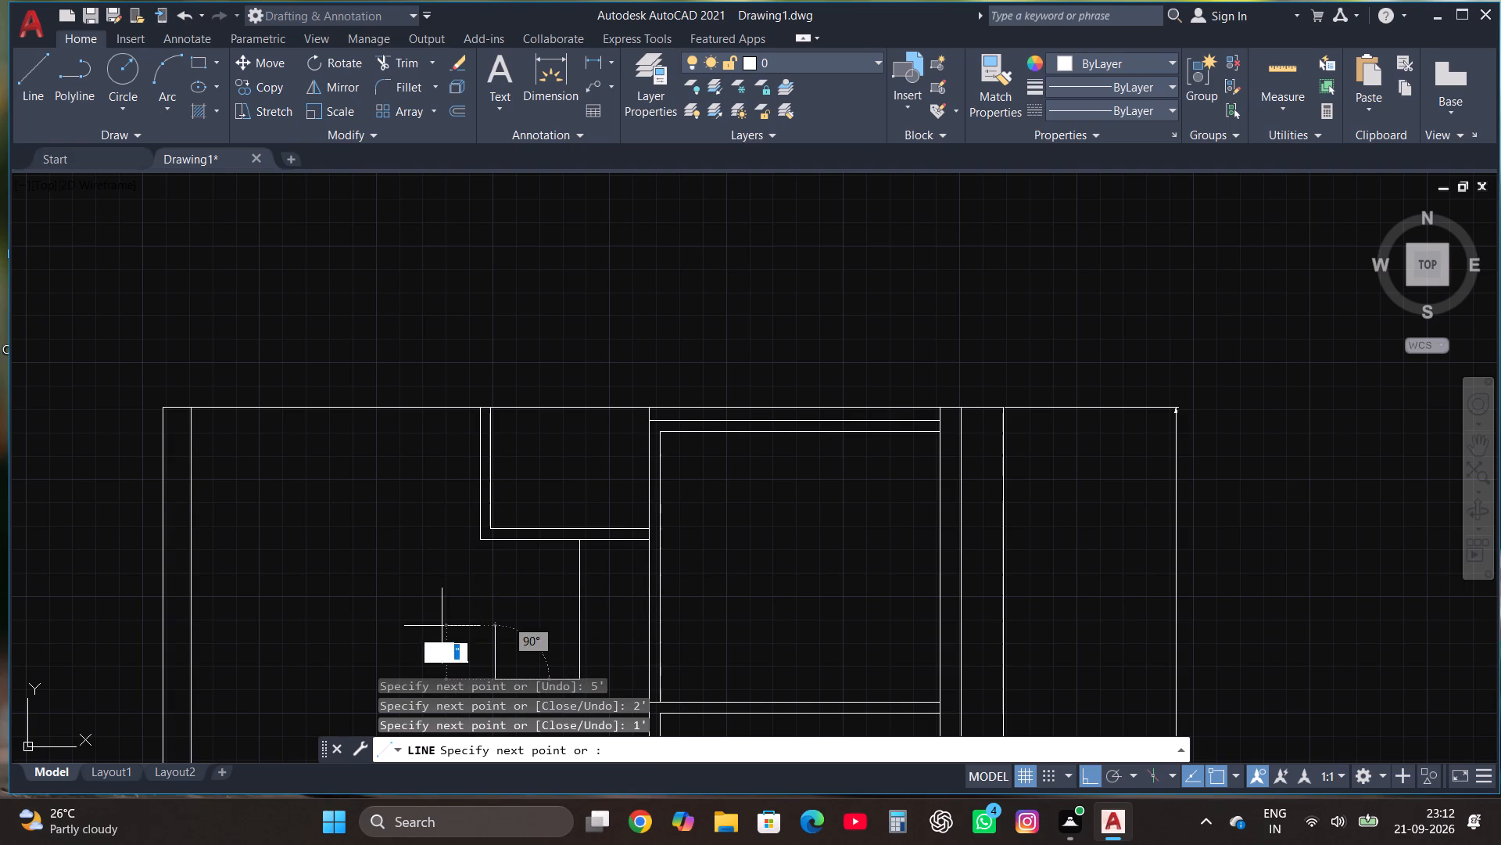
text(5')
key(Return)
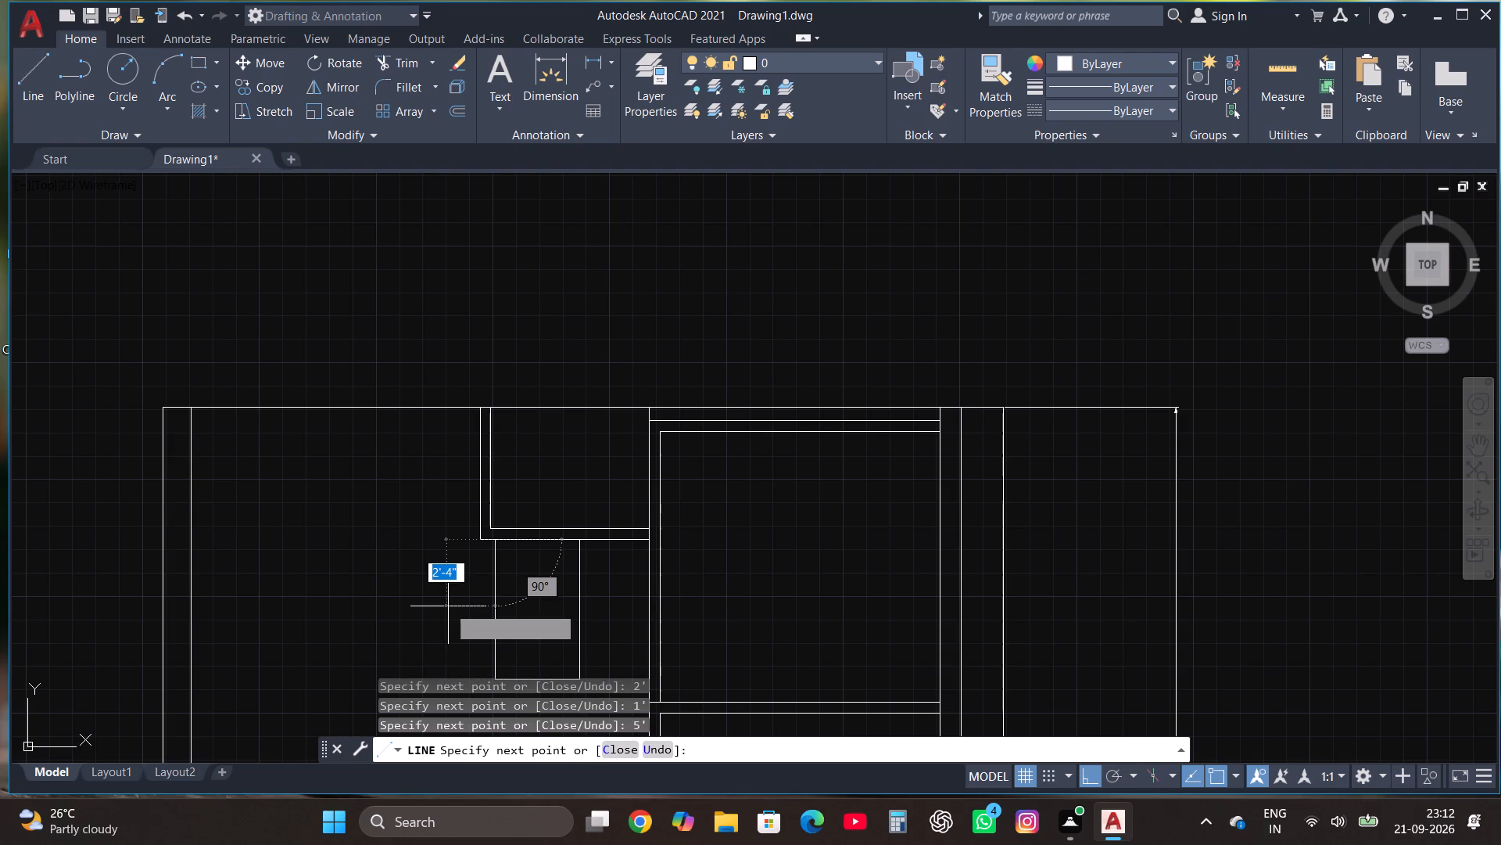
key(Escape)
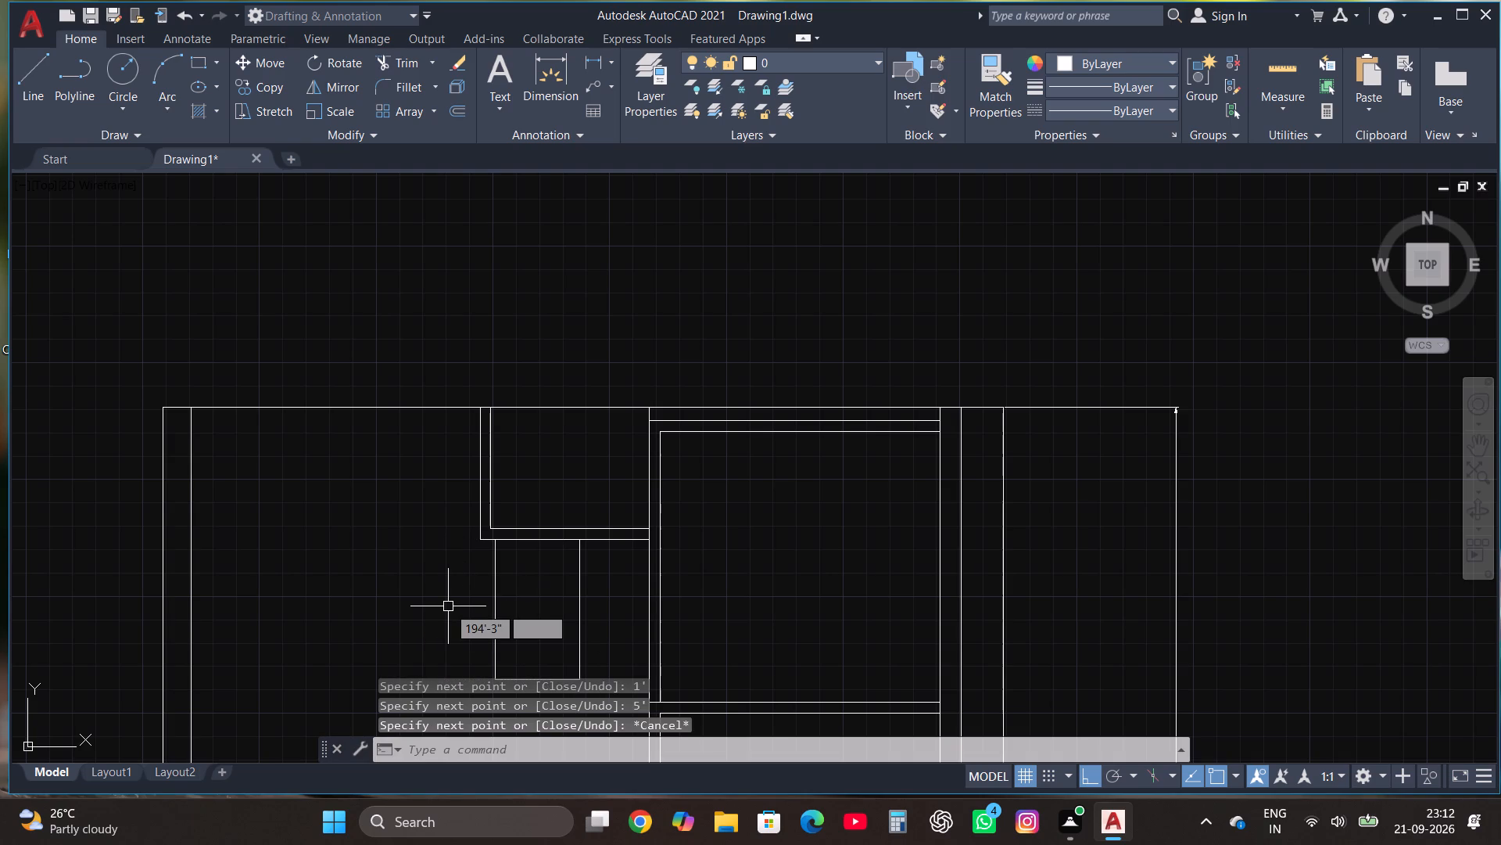
Draw a vertical line about 6'5" long straight down from the small space's lower-left outer corner.
scroll(584, 385, down, 1)
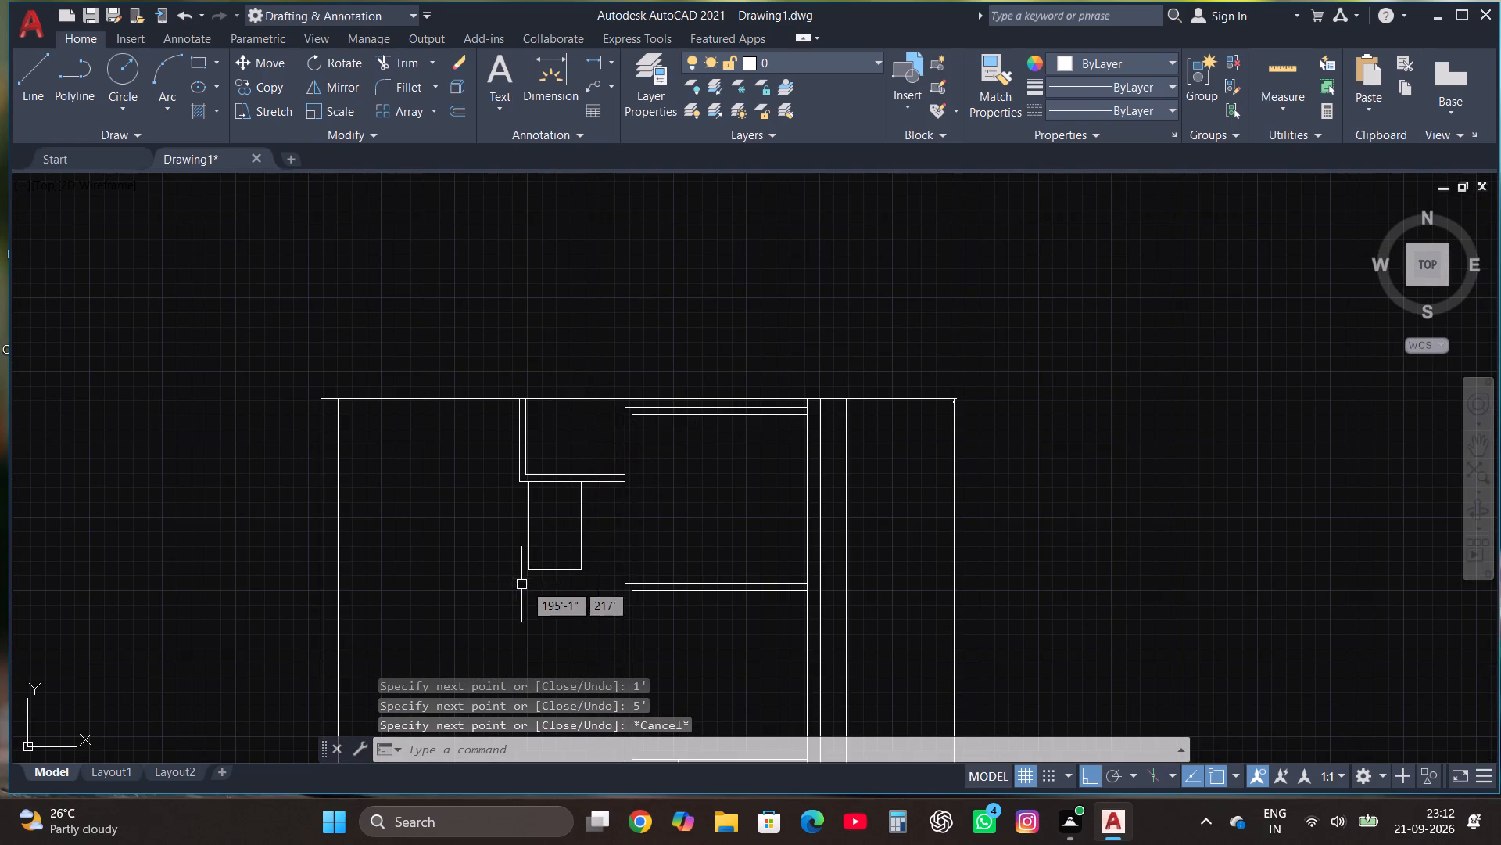
scroll(539, 579, up, 2)
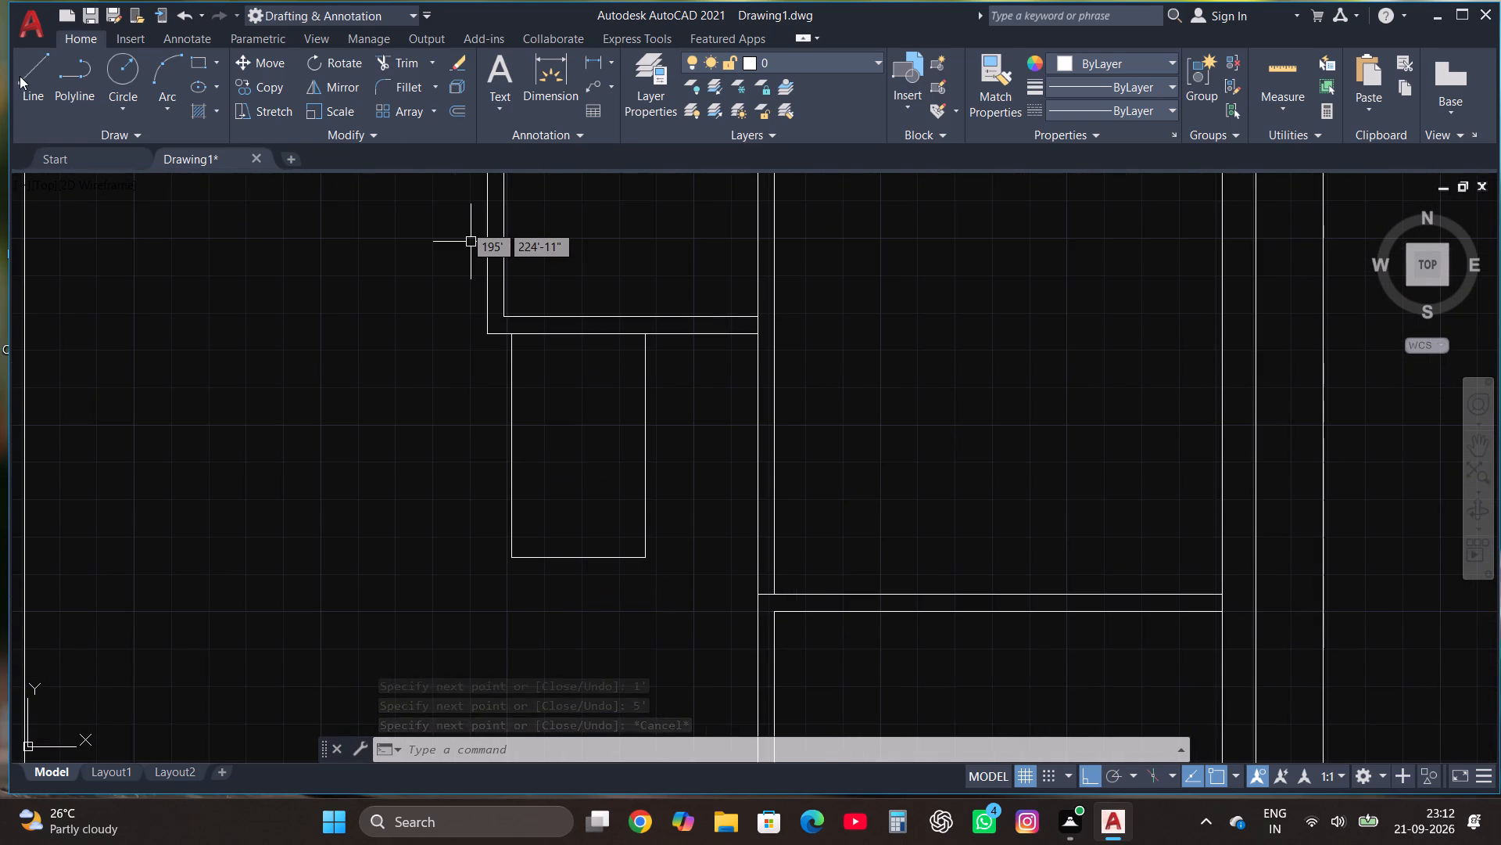
click(23, 79)
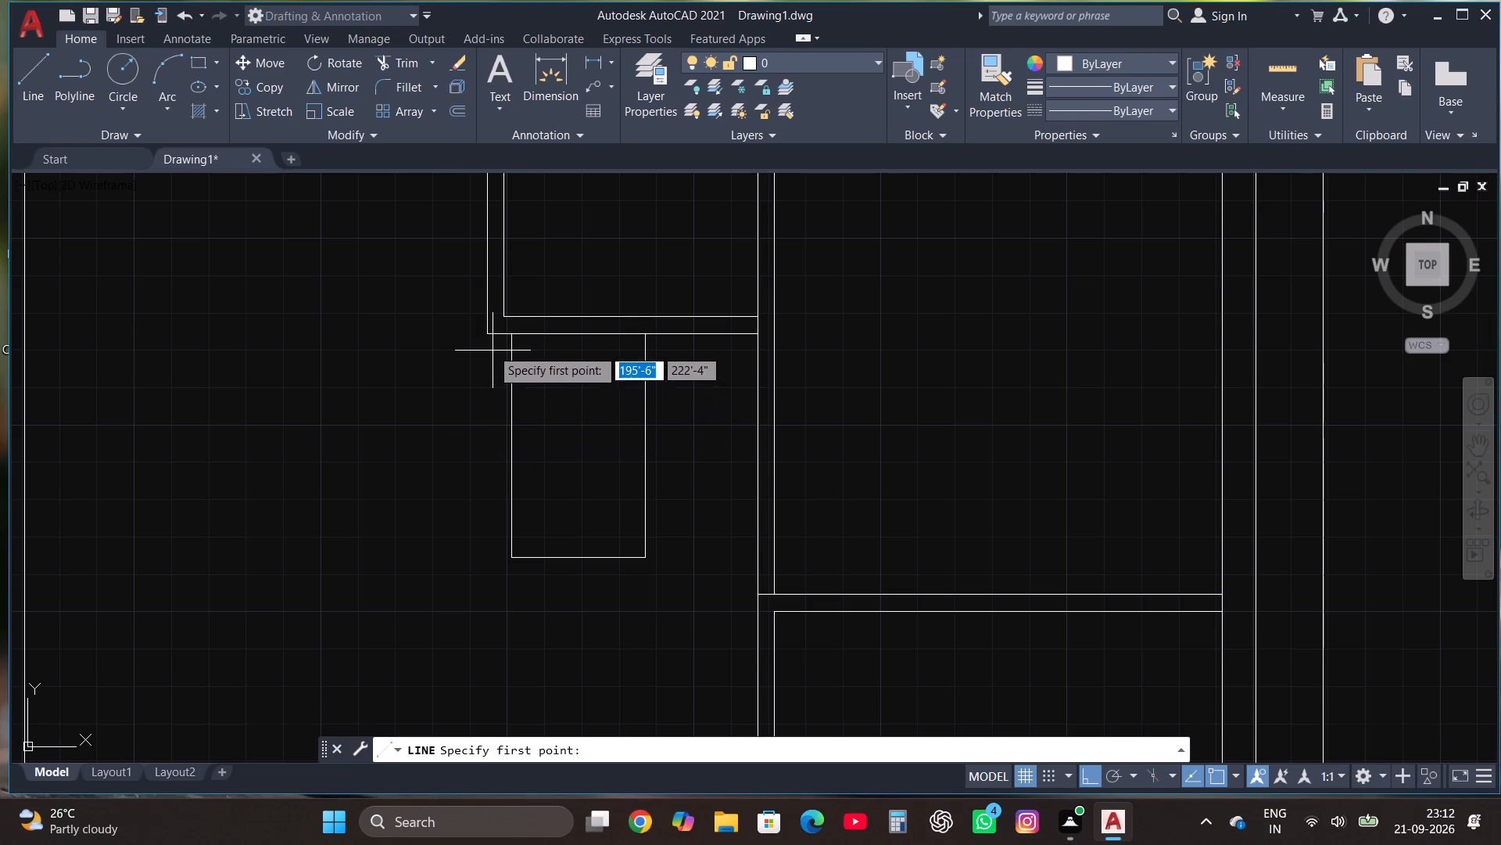
click(488, 333)
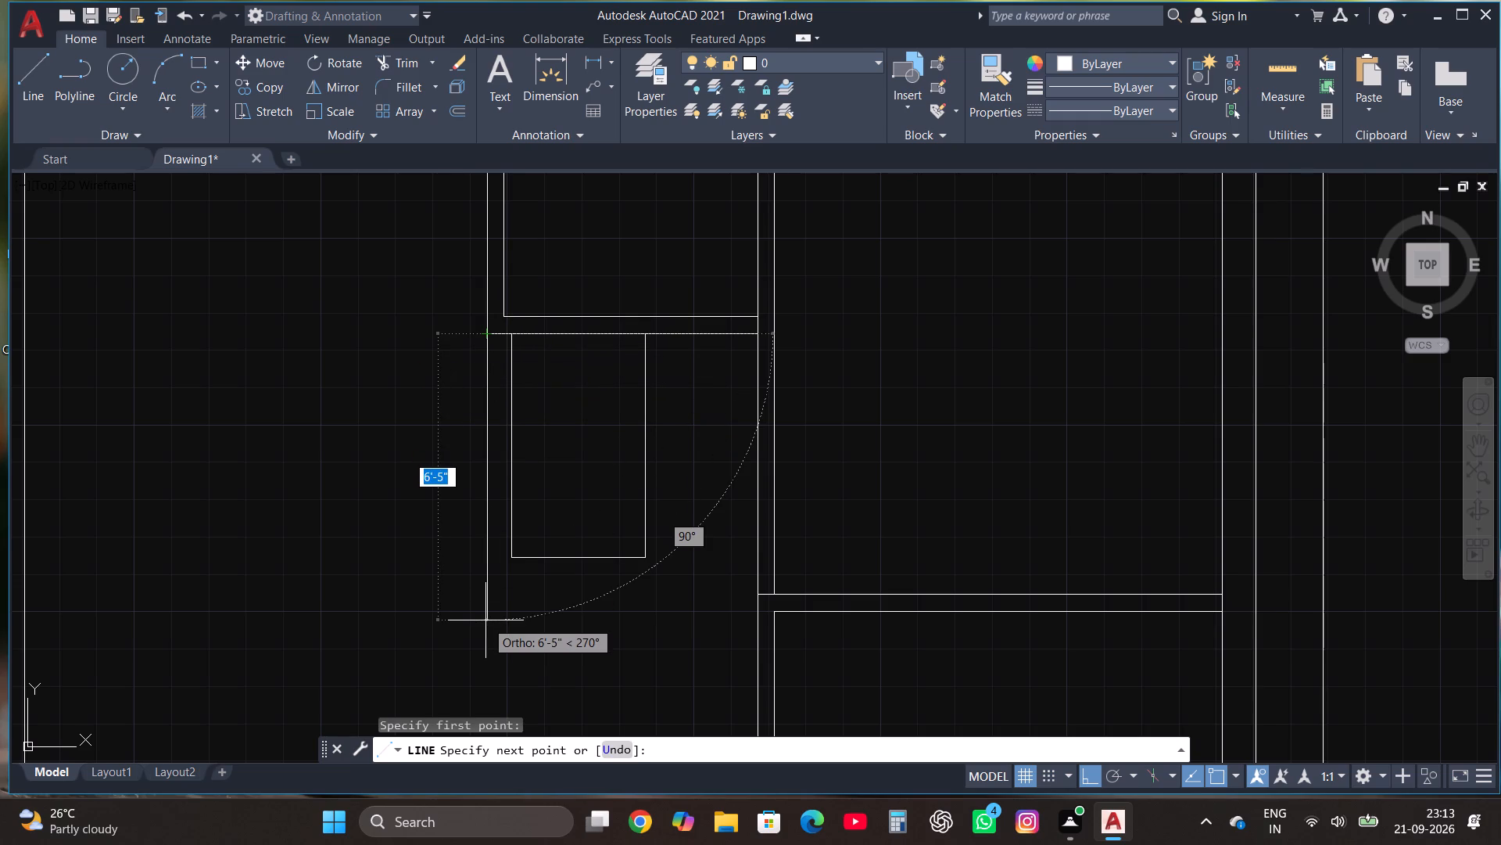
click(485, 620)
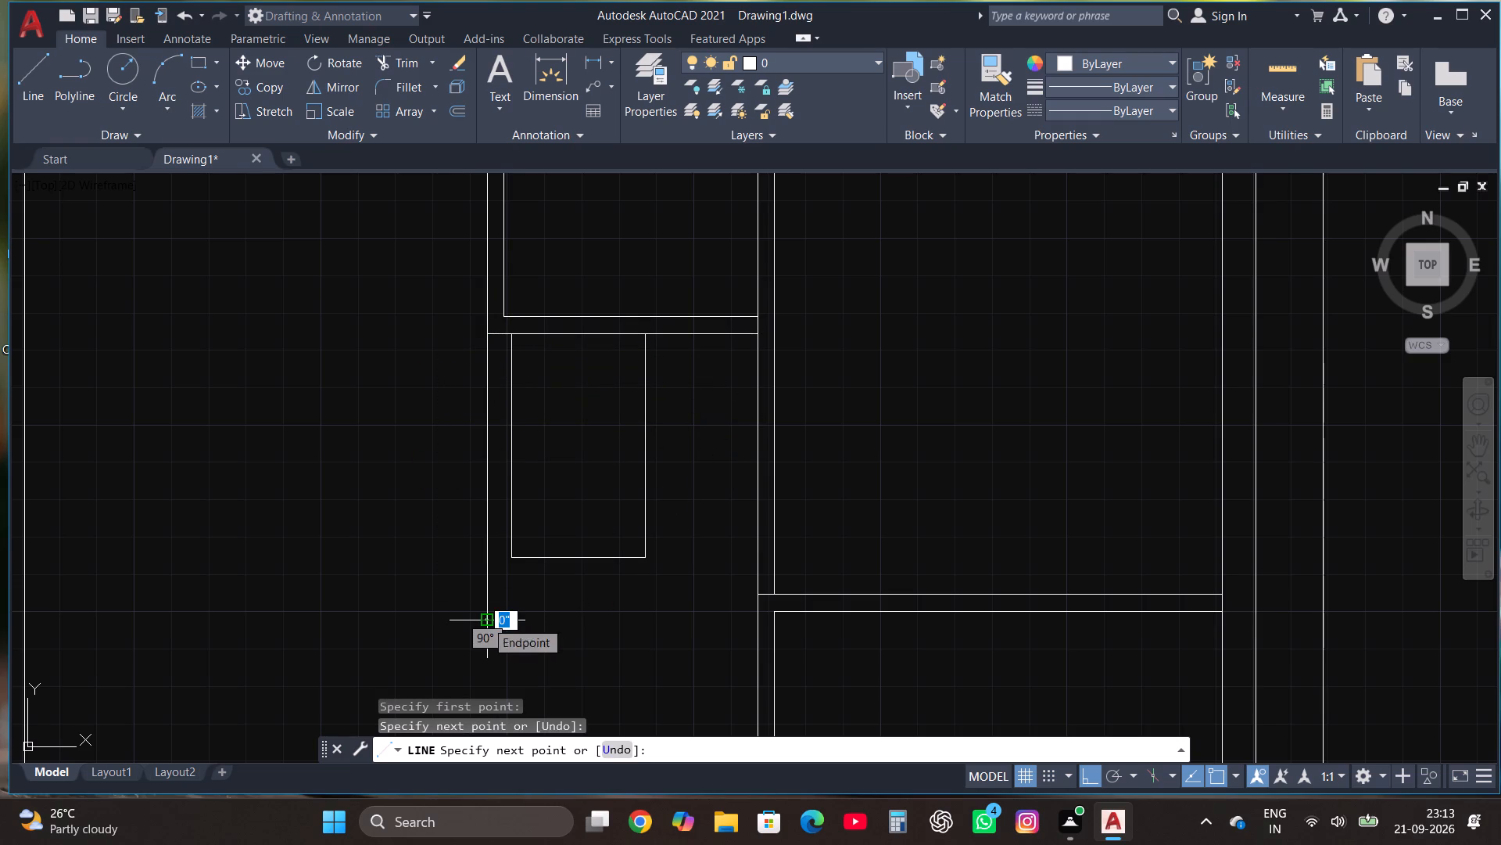
key(Escape)
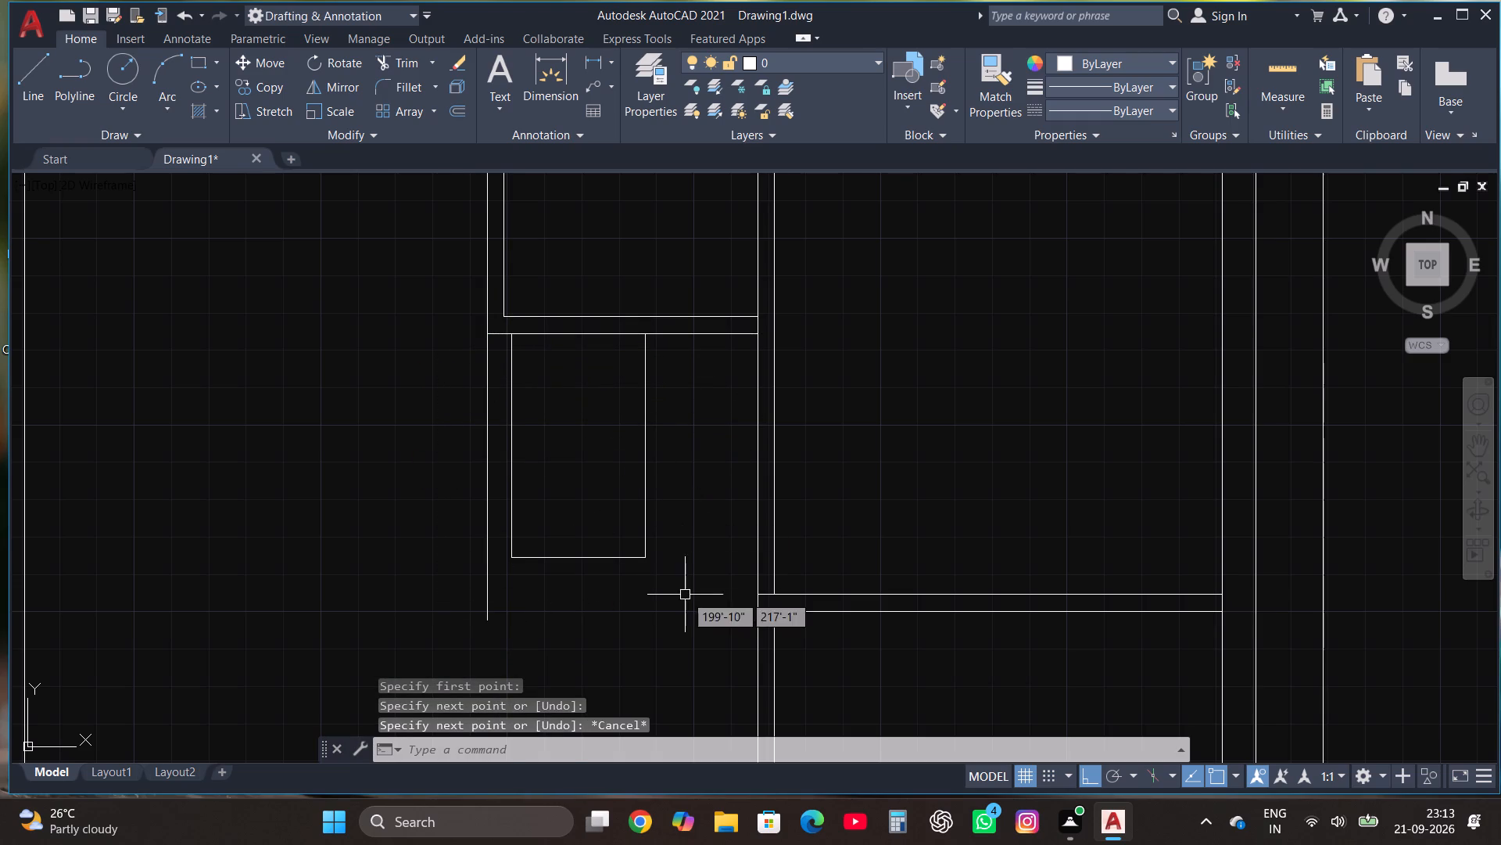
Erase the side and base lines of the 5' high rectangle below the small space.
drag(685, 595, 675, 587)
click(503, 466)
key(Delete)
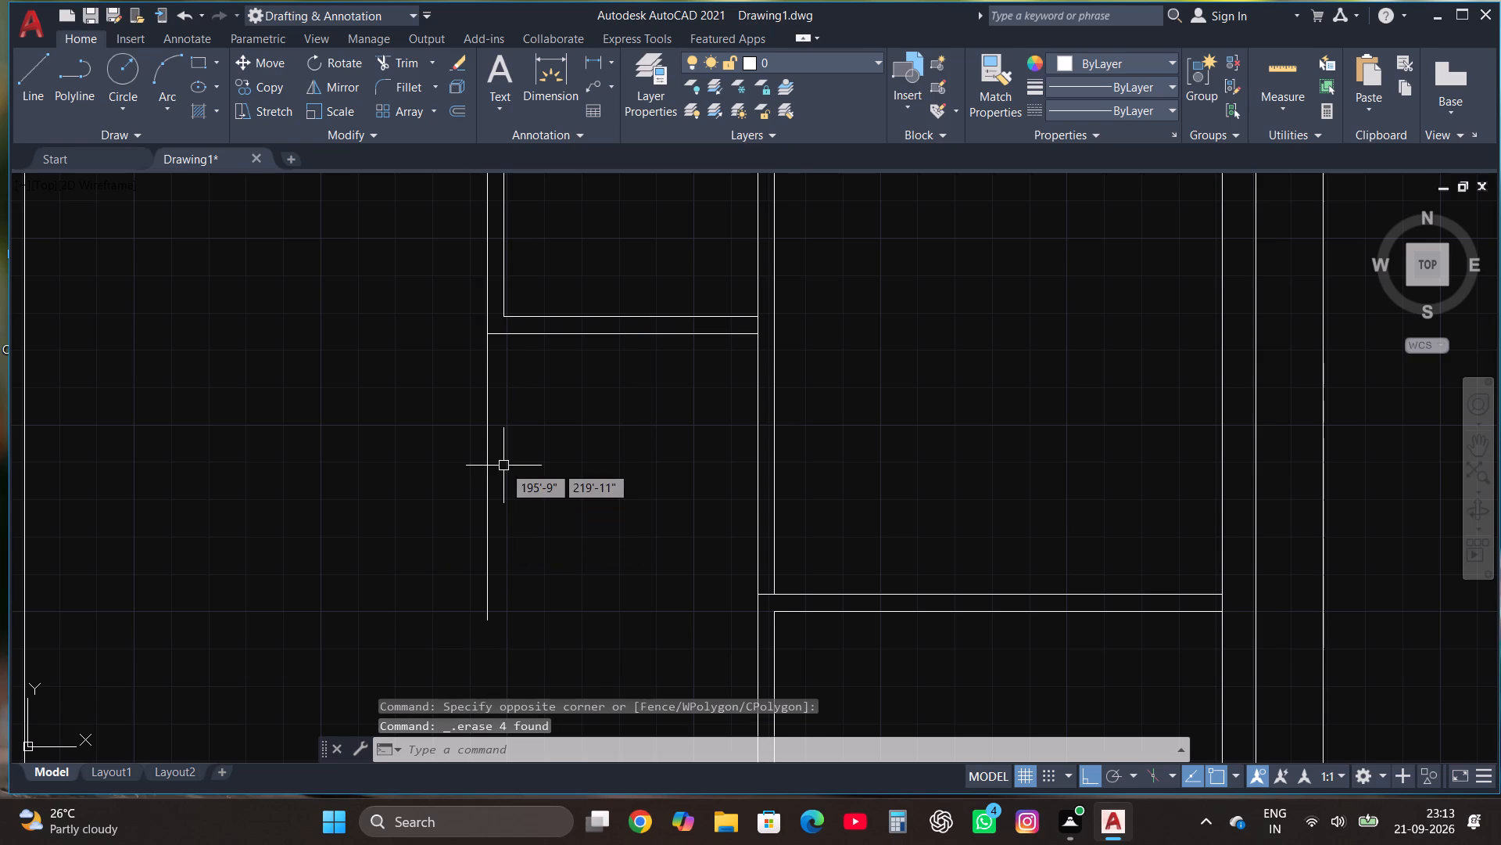
Draw a 4.5" line rightward from the space's lower-left outer corner, and a vertical line down from its end, parallel to the new wall line.
click(30, 85)
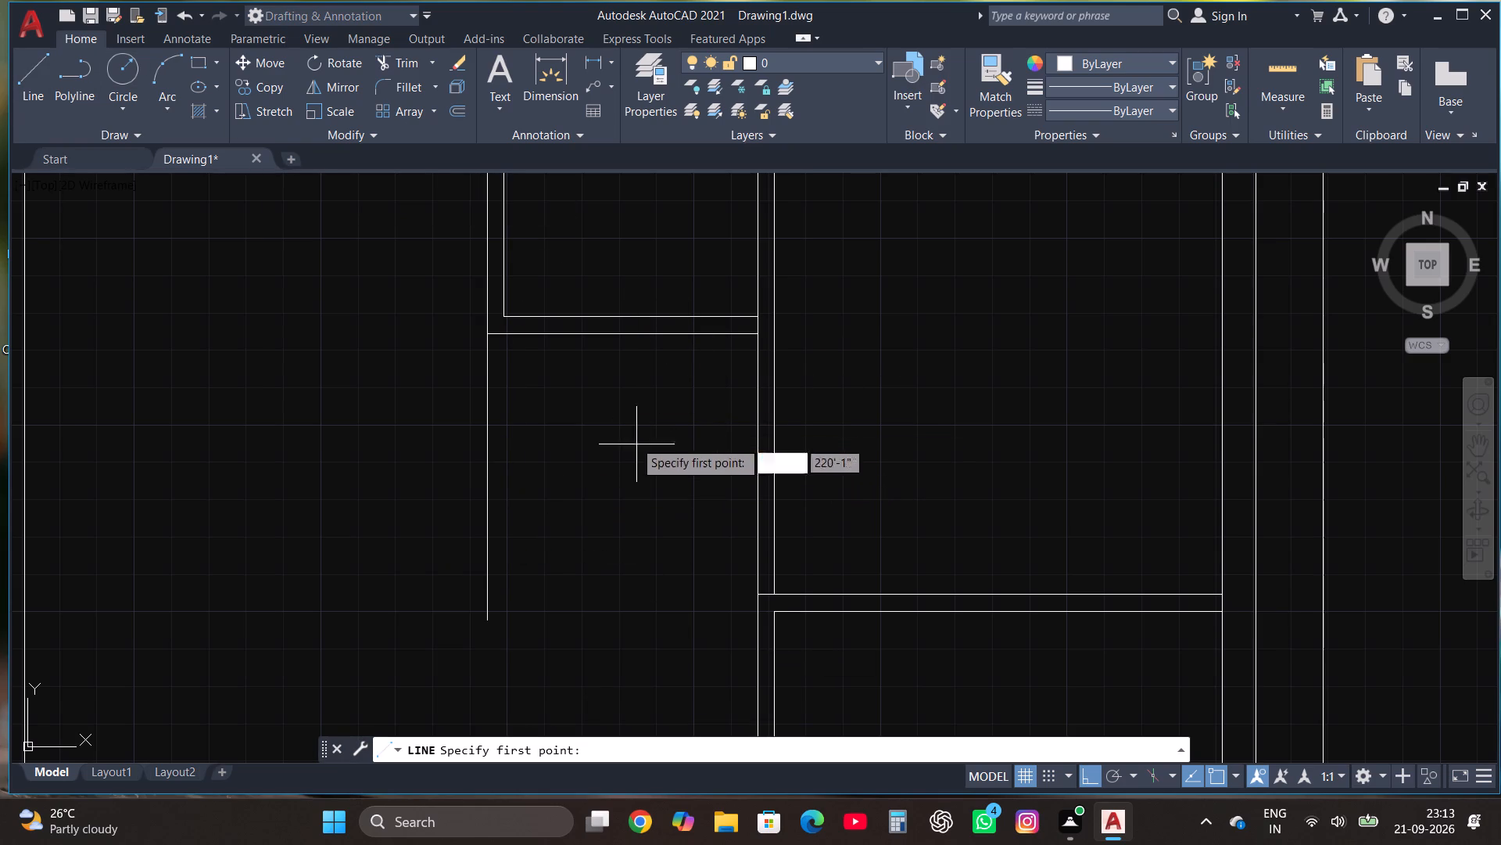
click(488, 336)
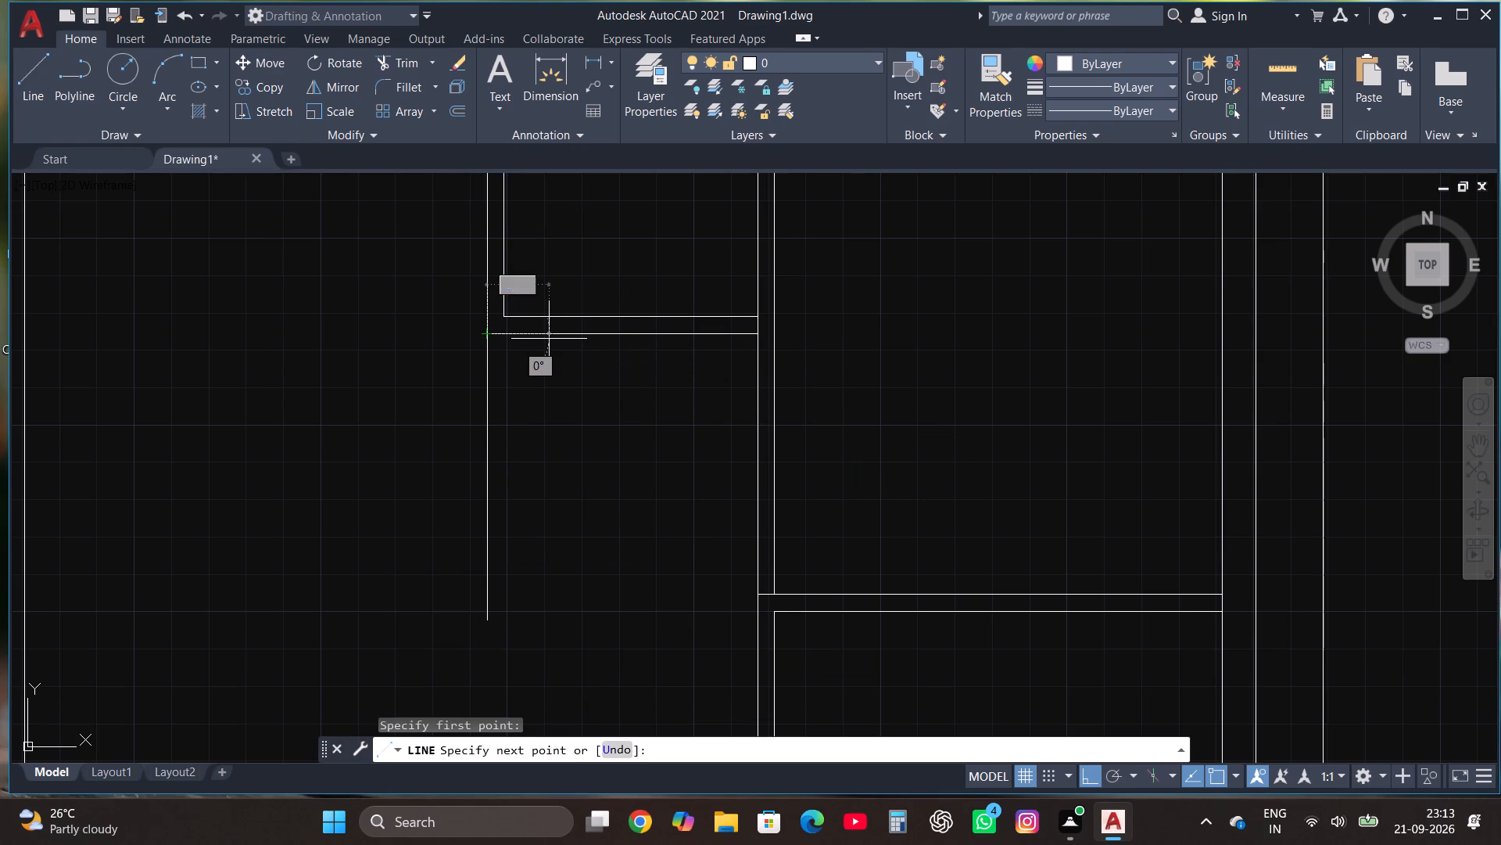
text(4.5")
key(Return)
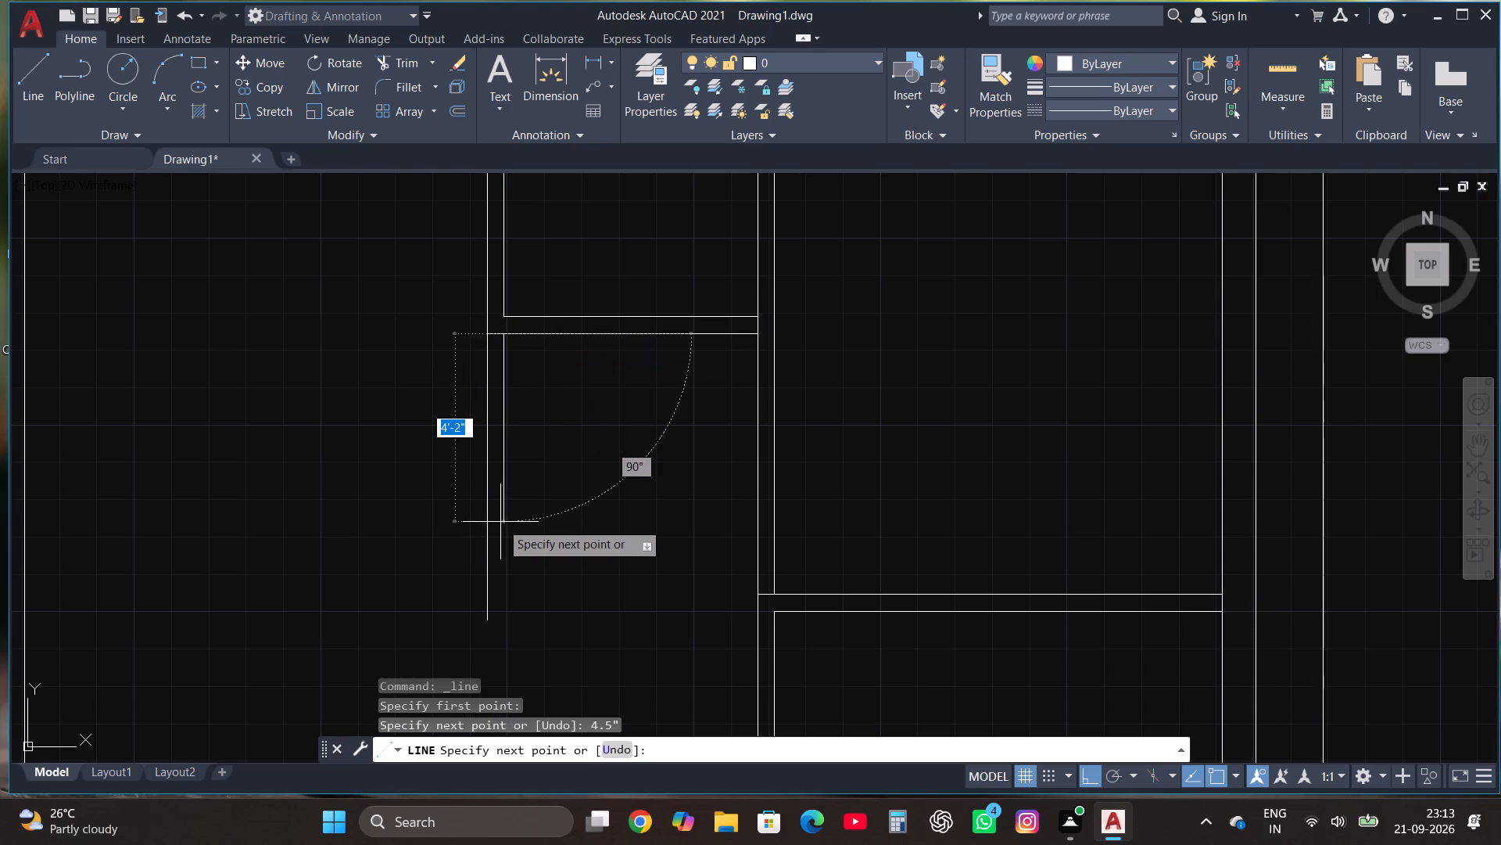
key(Escape)
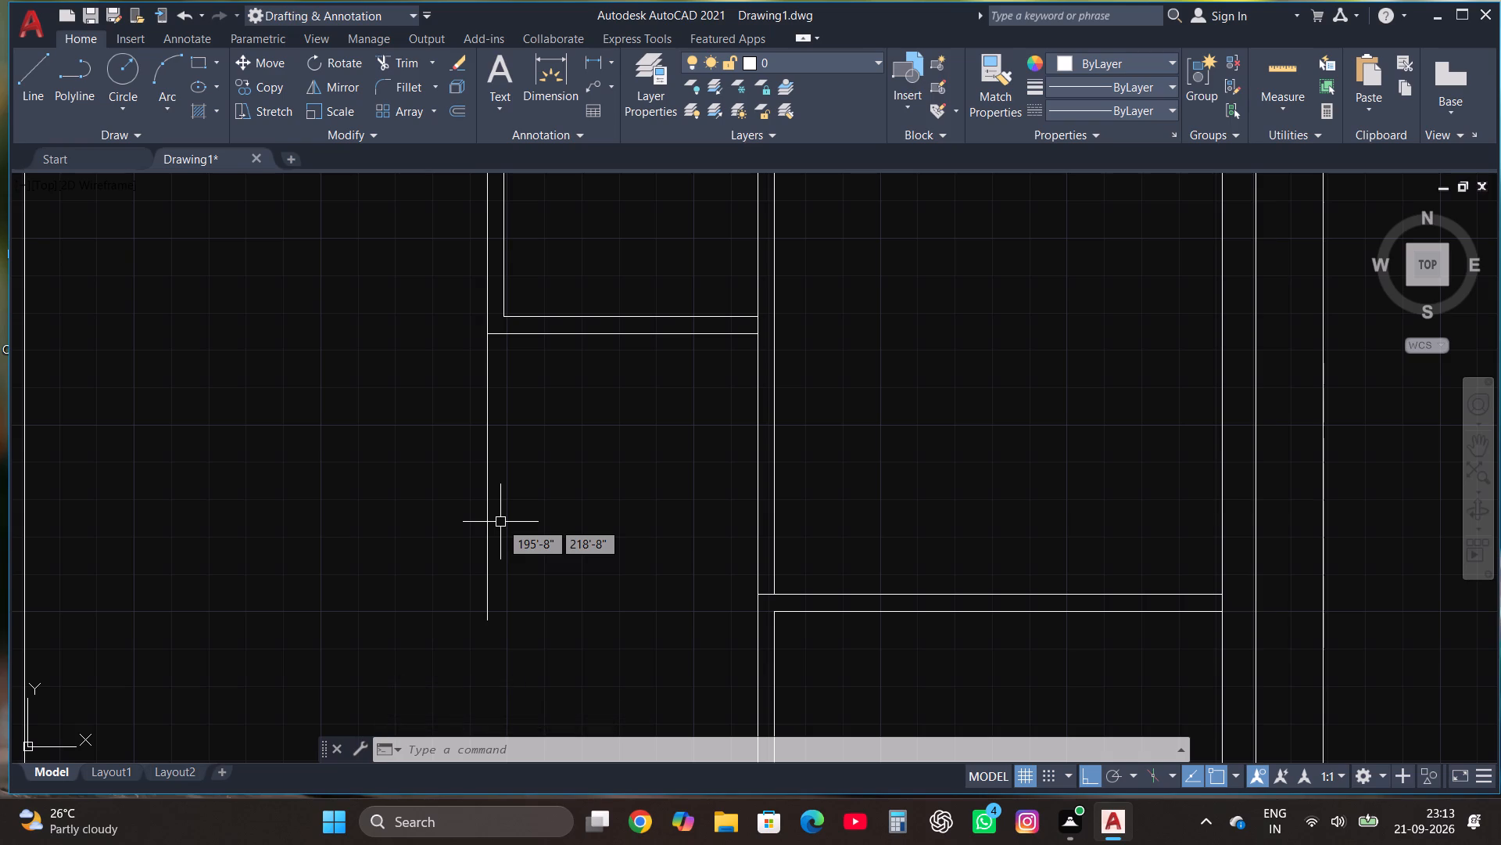
click(38, 66)
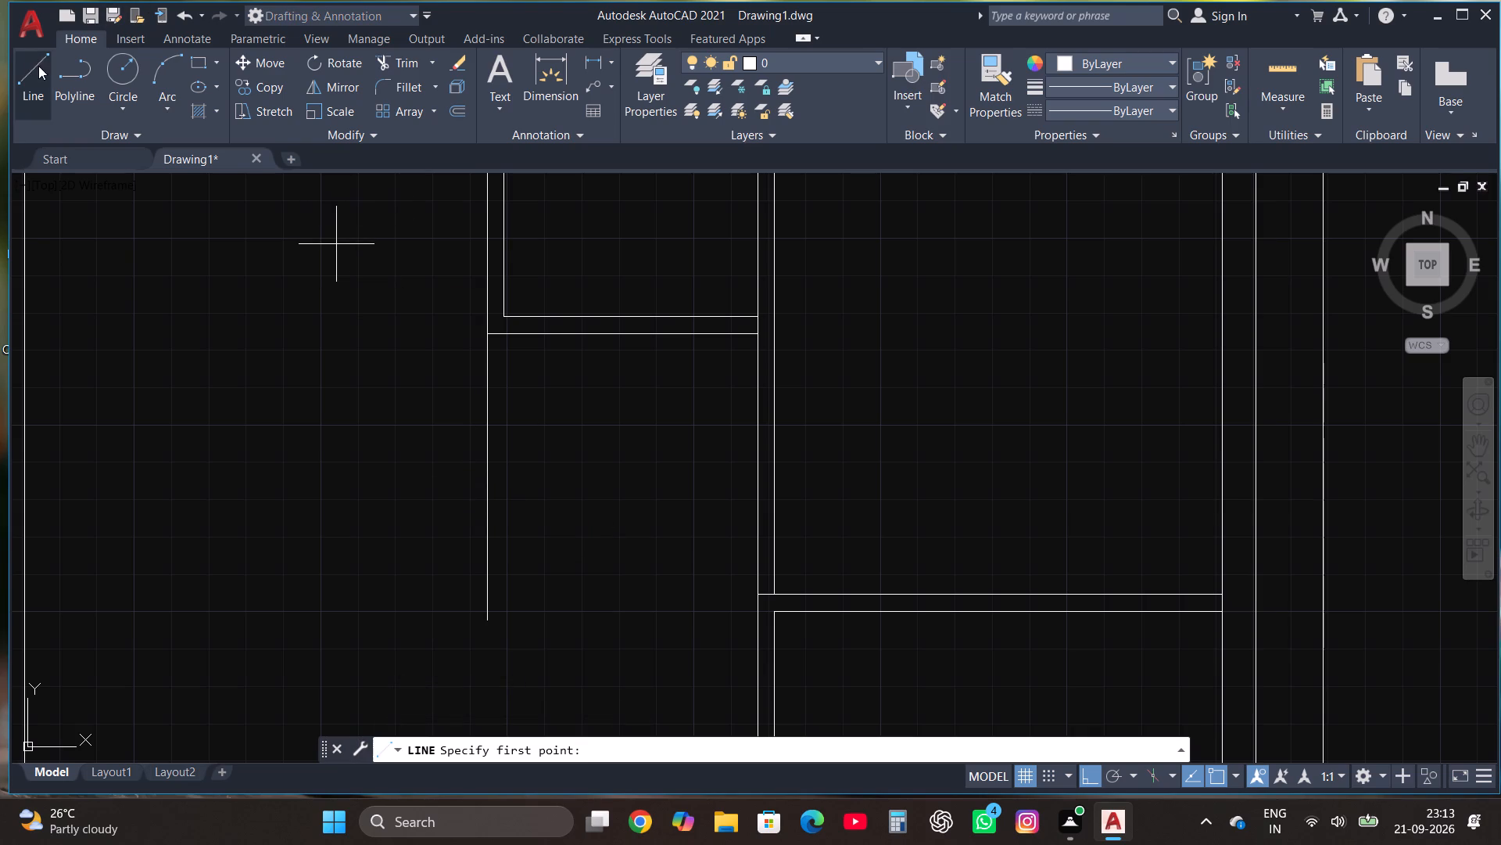
click(503, 333)
click(503, 598)
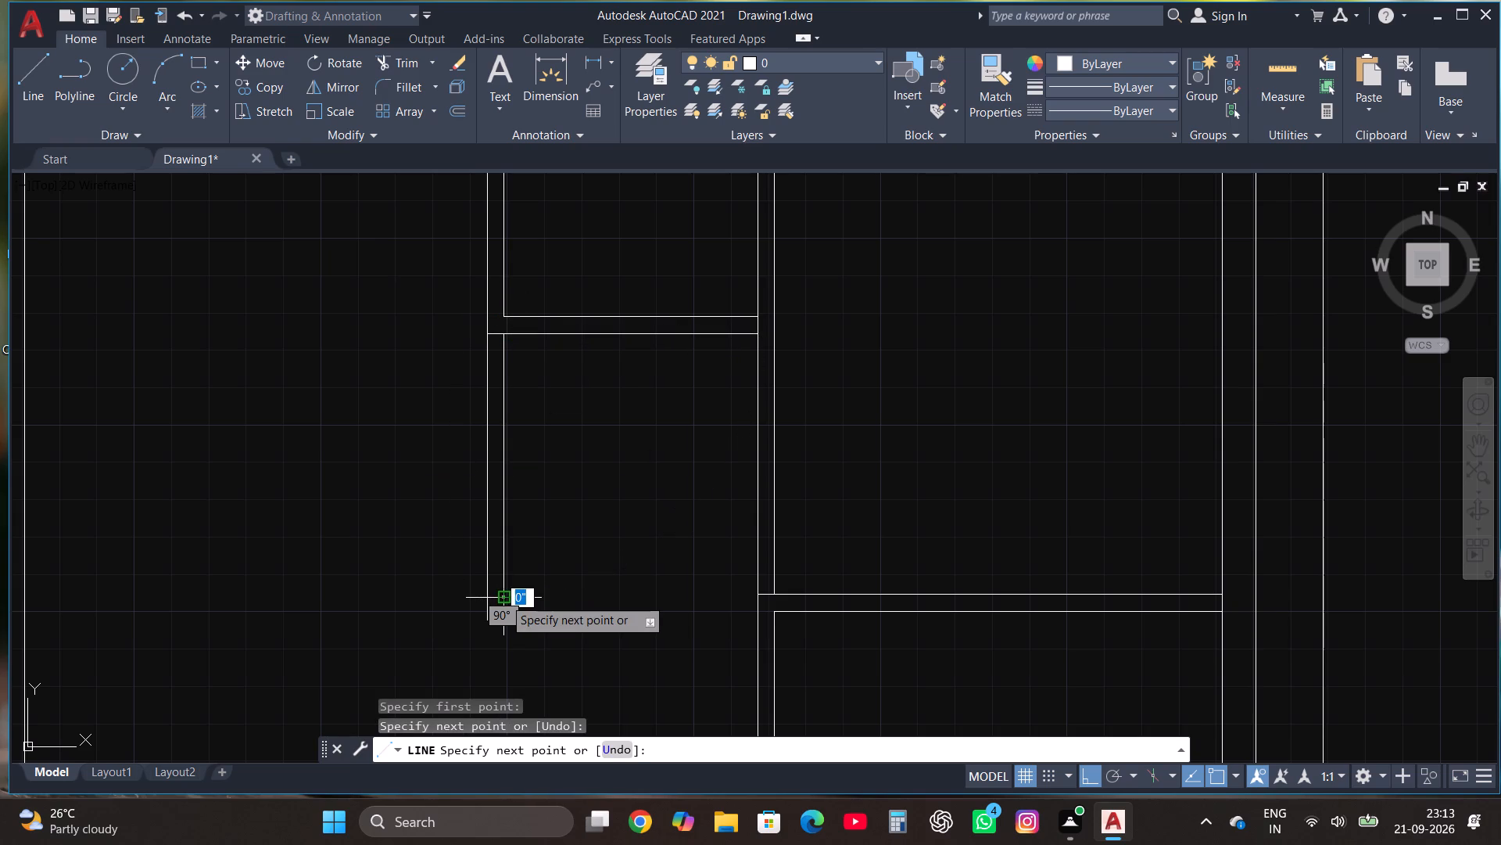
key(Escape)
Move the small top space's inner left wall line 4.5" to the right by its midpoint grip.
scroll(505, 606, down, 1)
scroll(533, 358, up, 1)
click(486, 358)
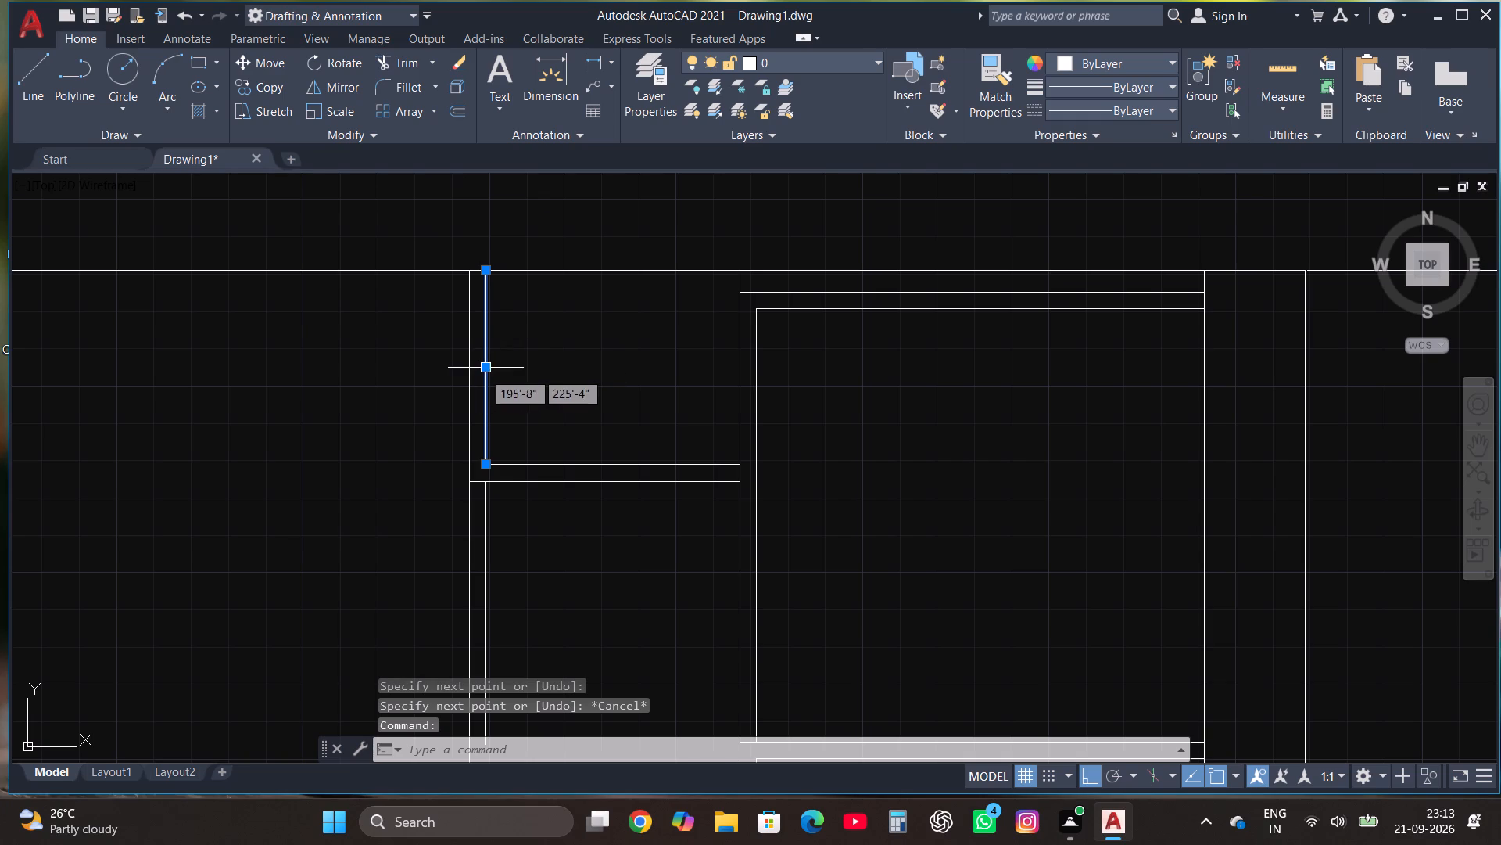
click(483, 371)
text(4.5")
key(Return)
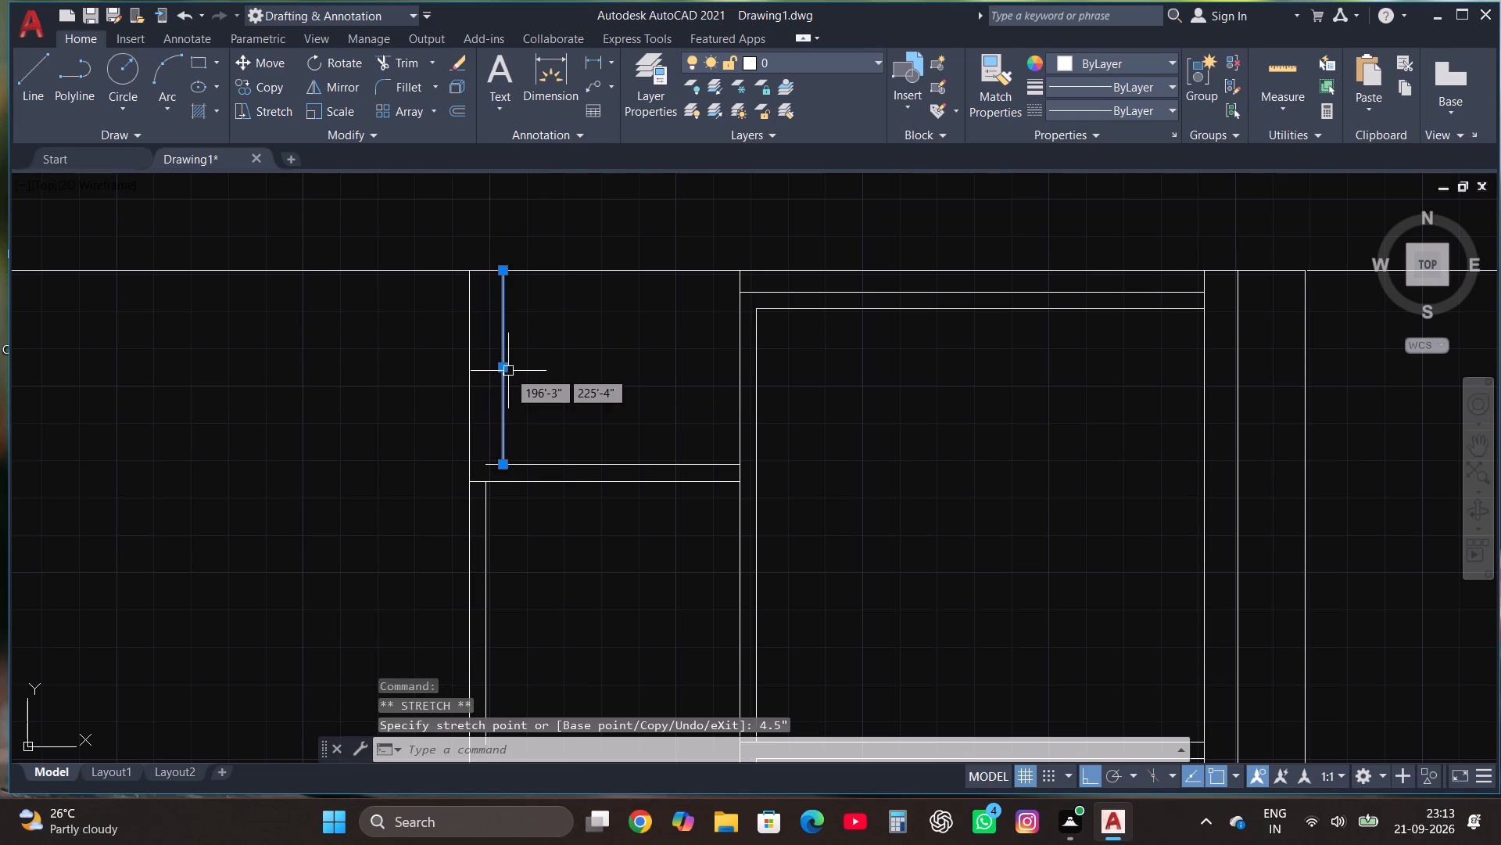
key(Escape)
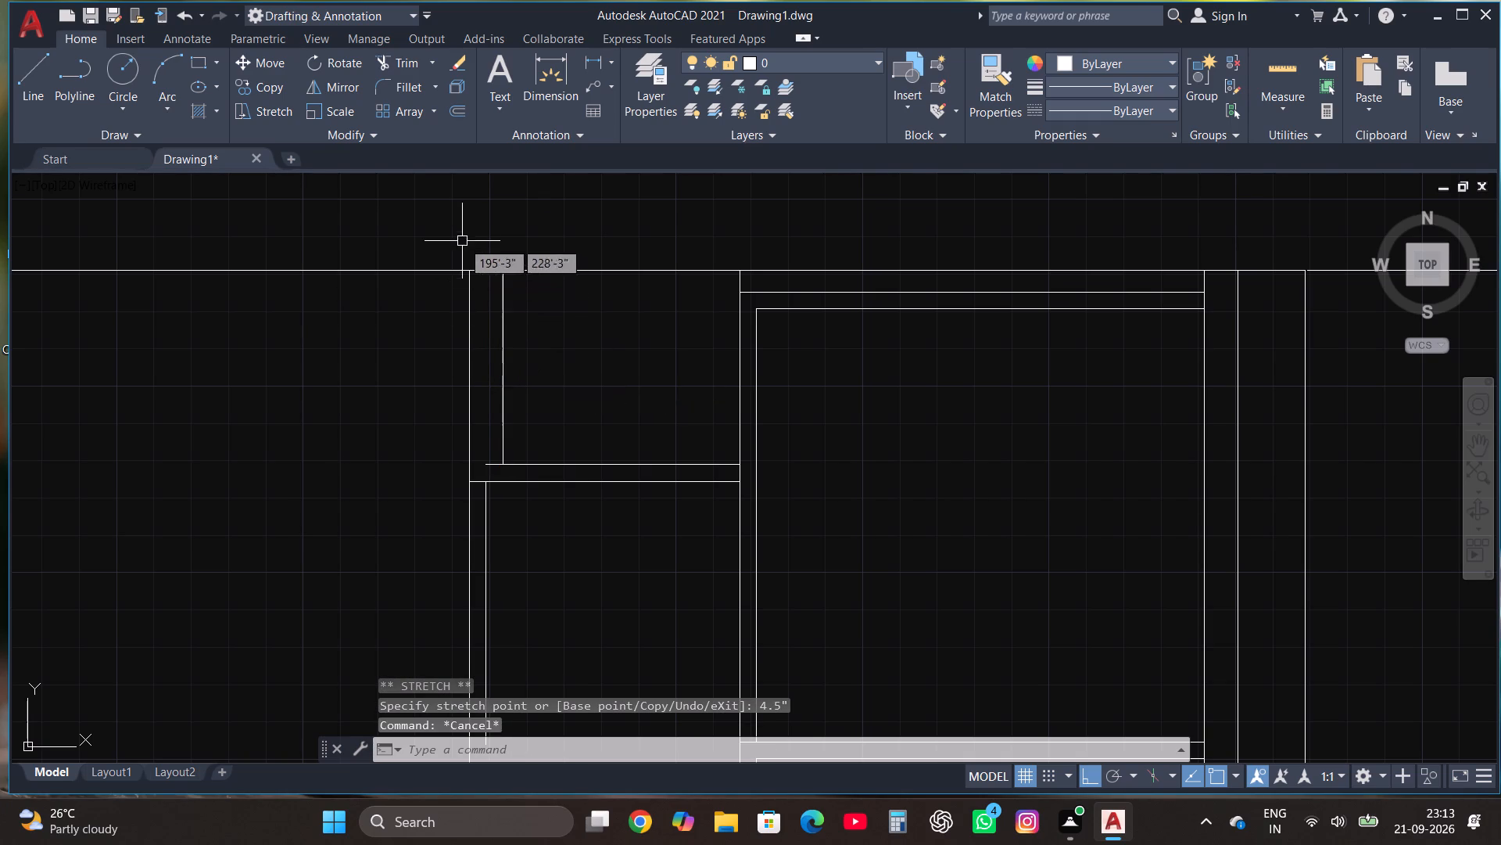
Trim the overhanging stub of the small top space's inner bottom wall line at its lower-left inner corner.
click(398, 59)
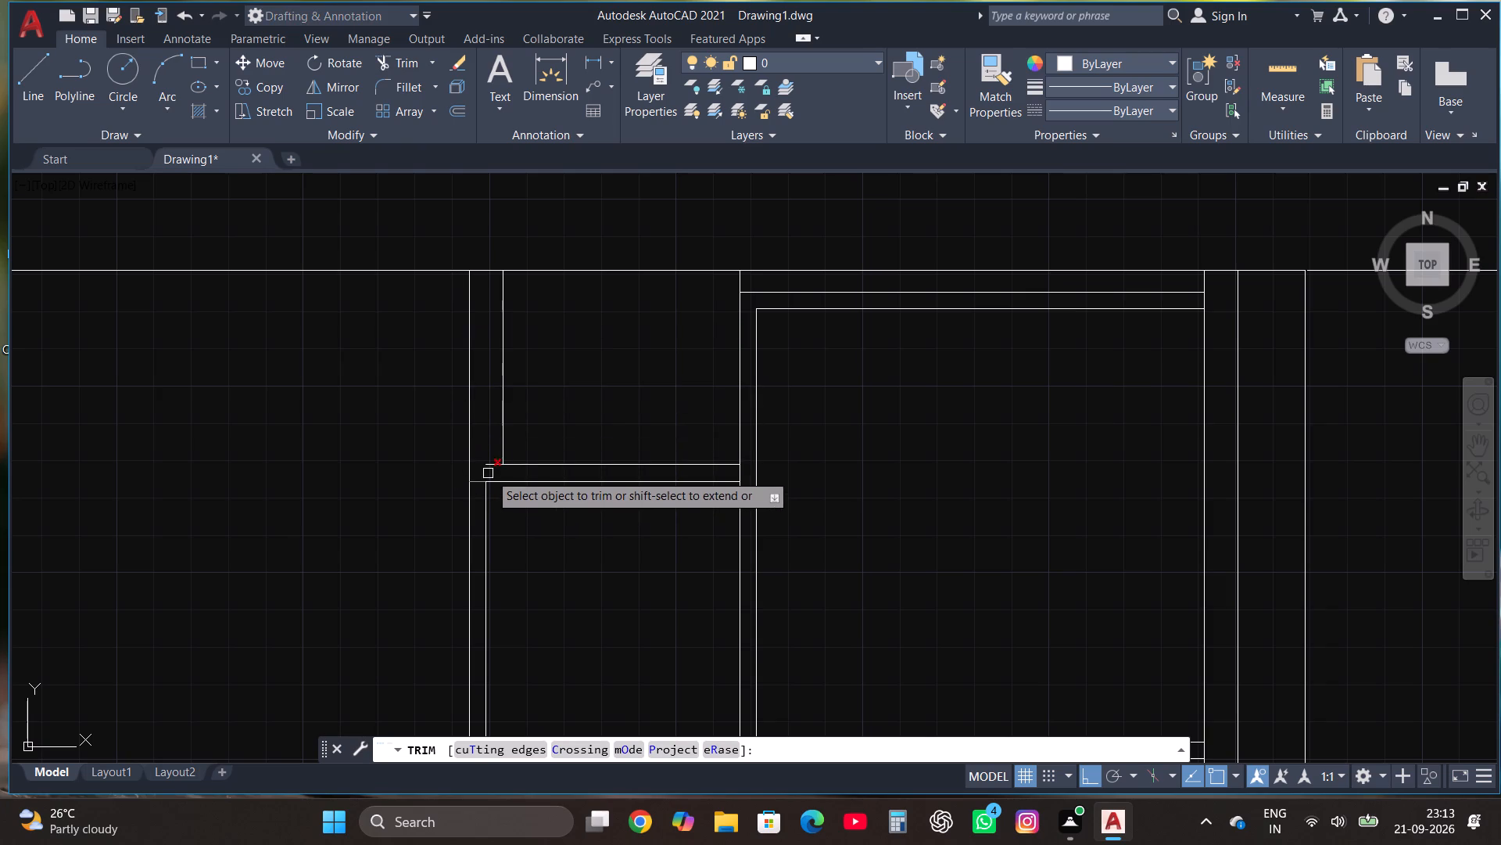
click(492, 462)
key(Escape)
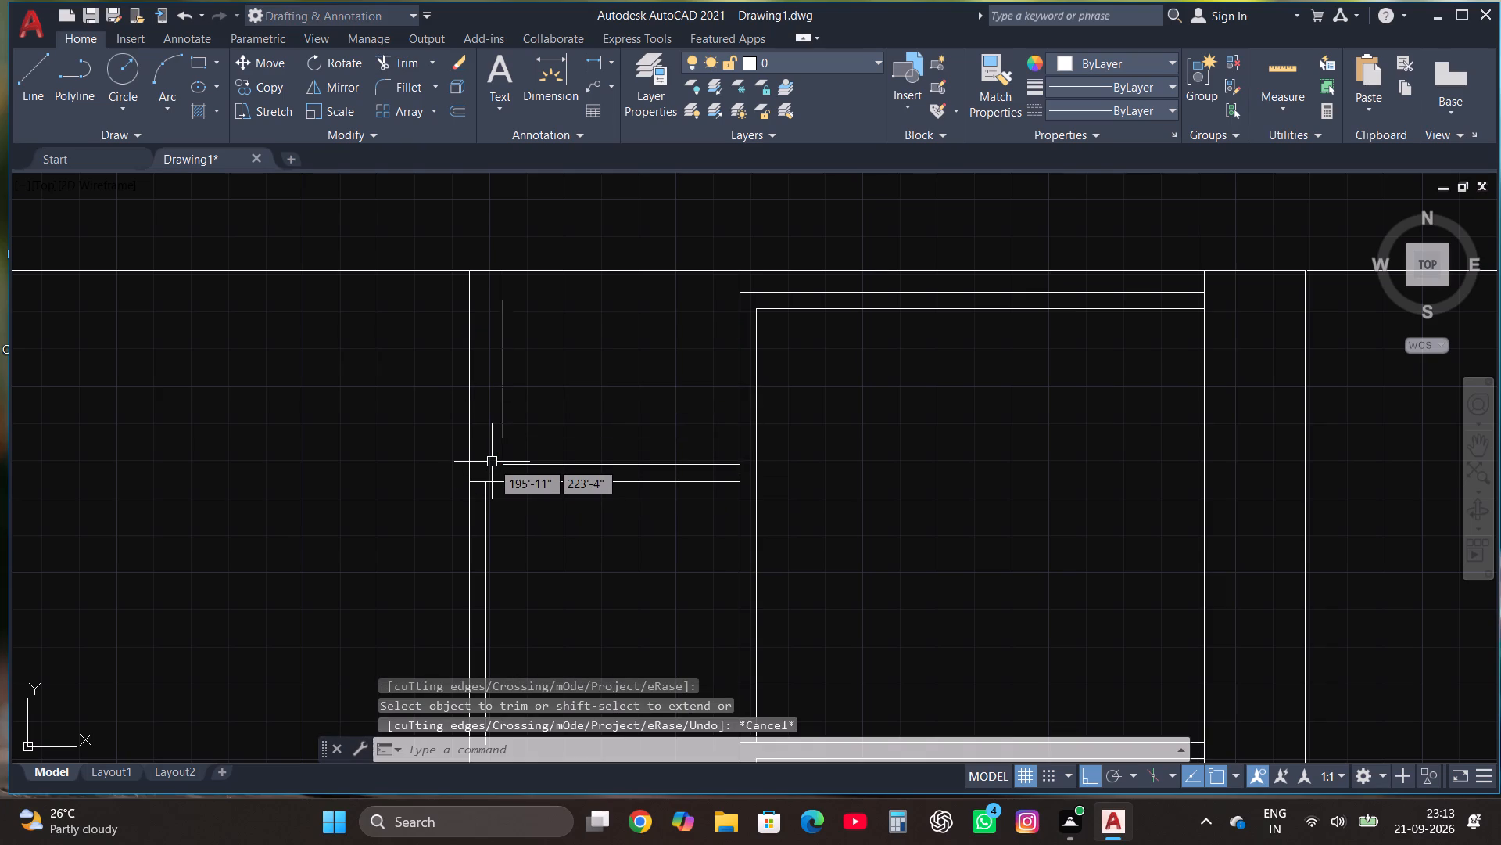
Move the small top space's inner bottom wall line 4.5" upward by its midpoint grip.
scroll(640, 356, down, 1)
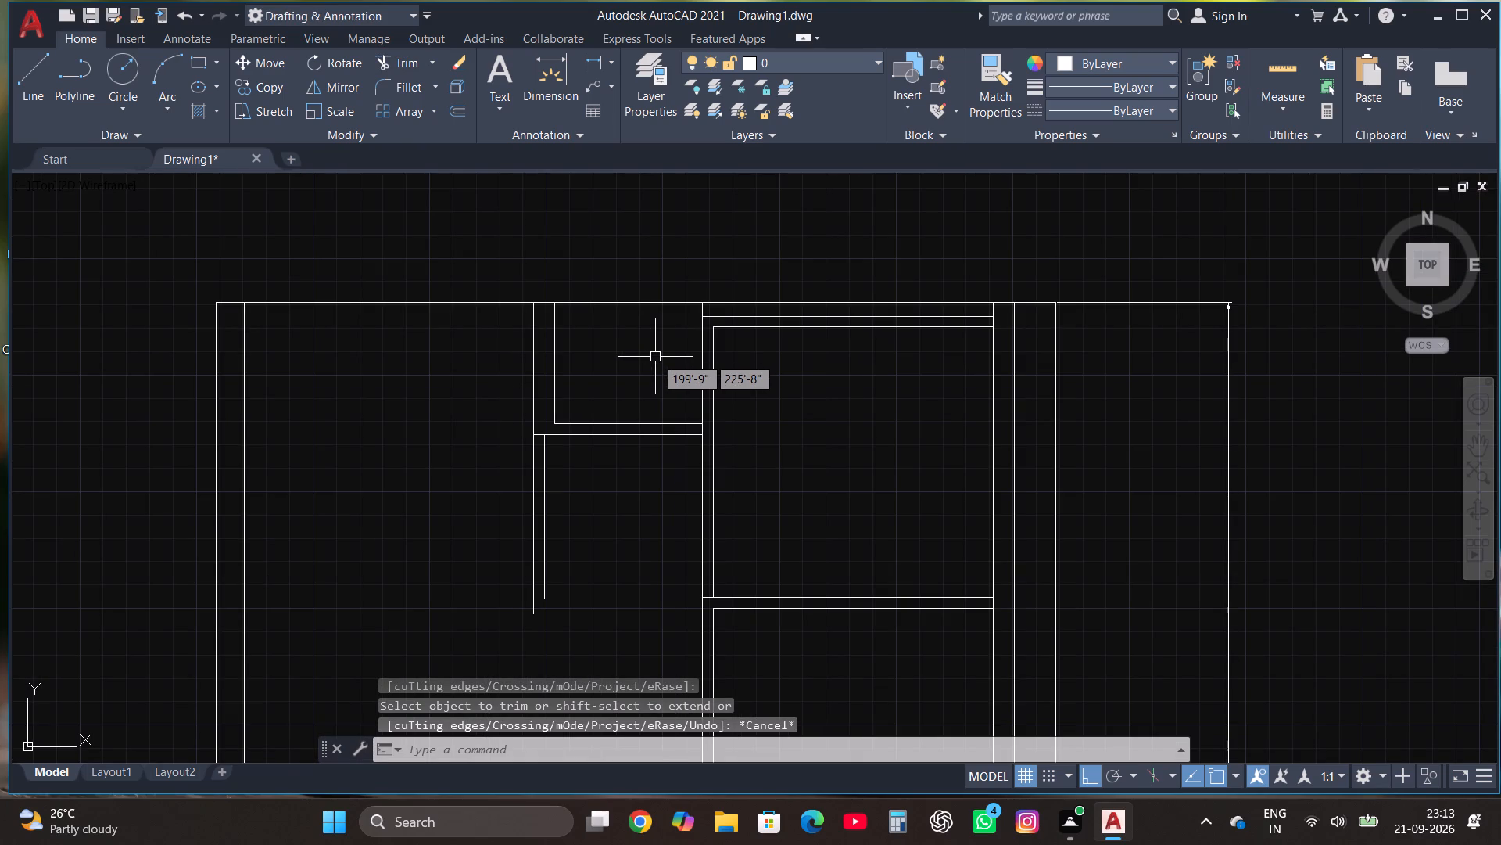
scroll(635, 425, up, 2)
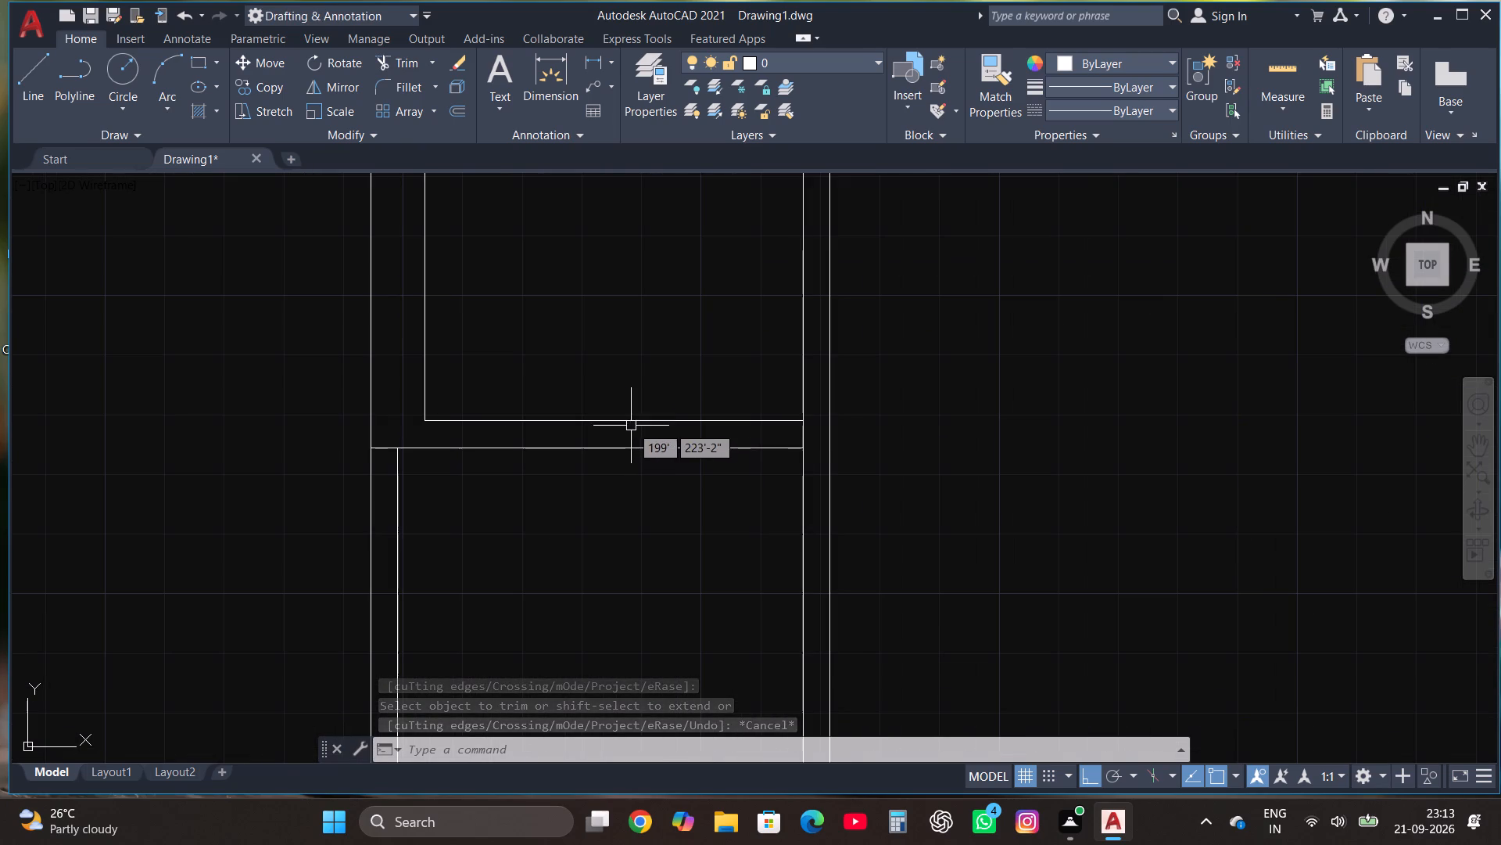
click(627, 415)
click(623, 423)
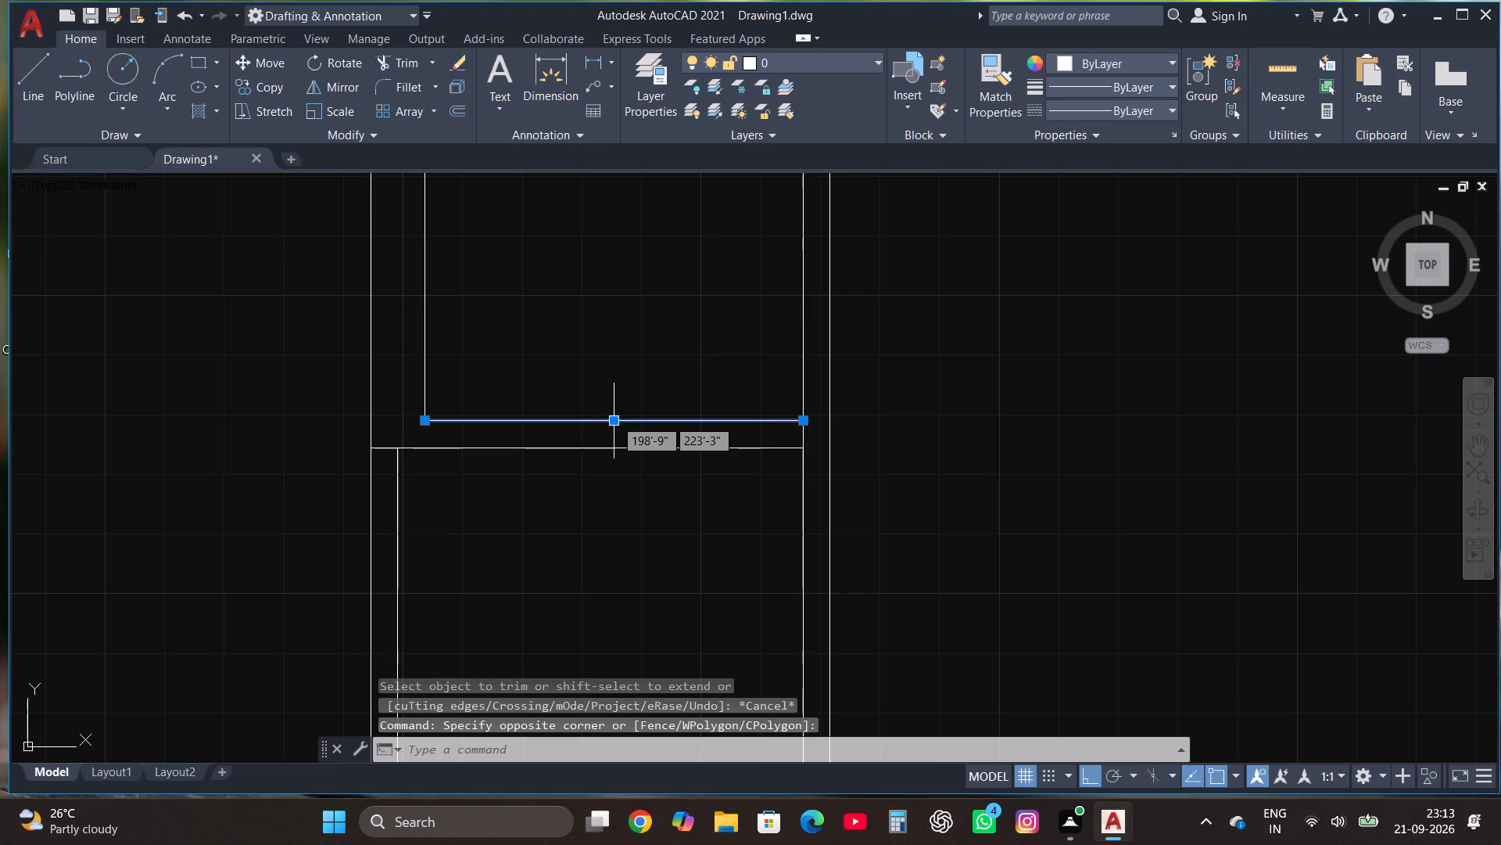
click(614, 419)
text(4.5")
key(Return)
key(Escape)
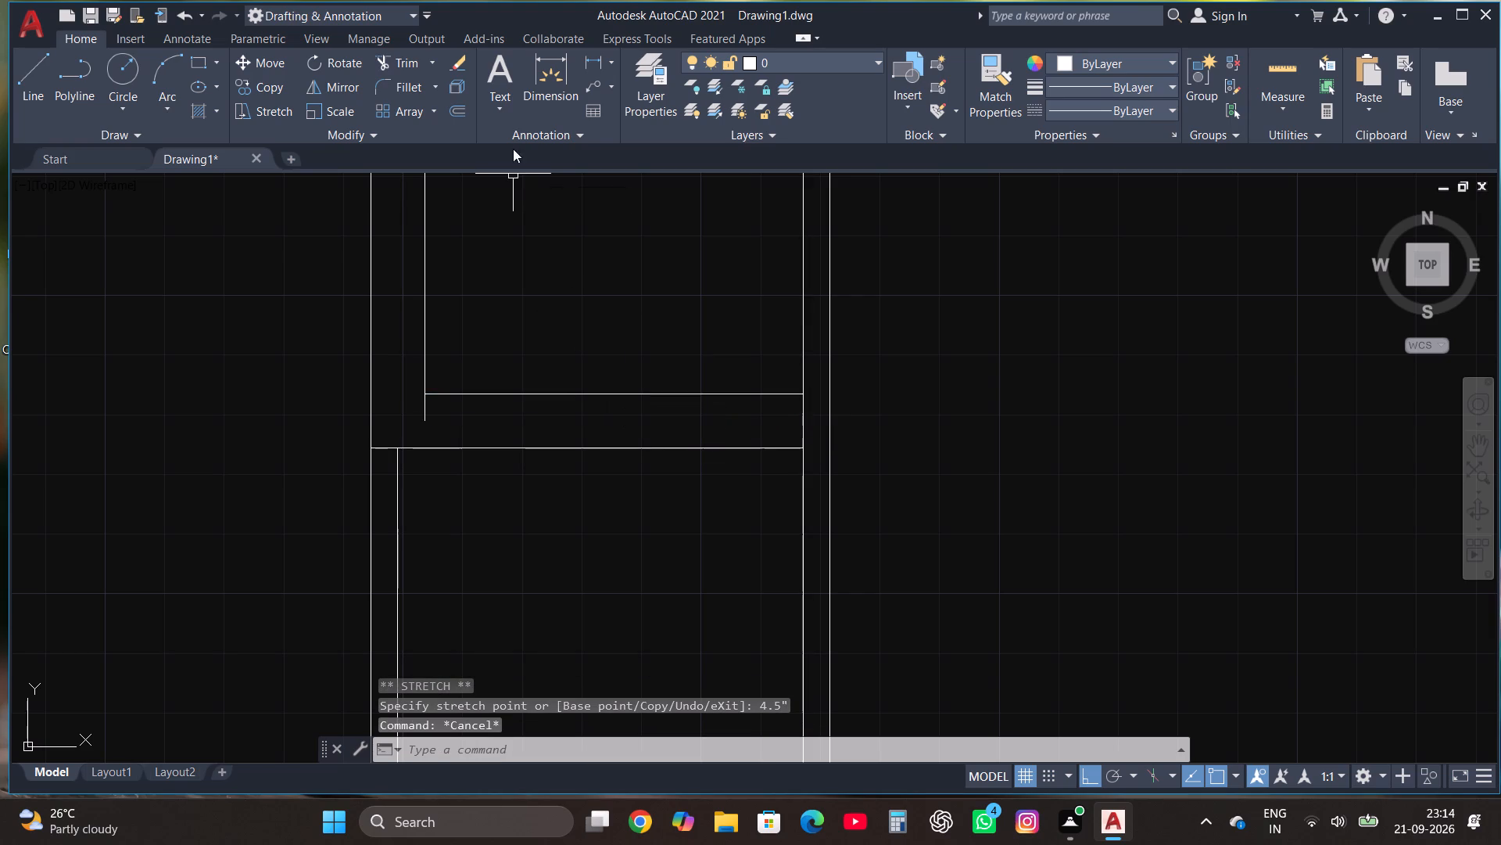
Trim the small top space's inner left wall line where it overhangs below the moved bottom line.
click(426, 69)
click(420, 417)
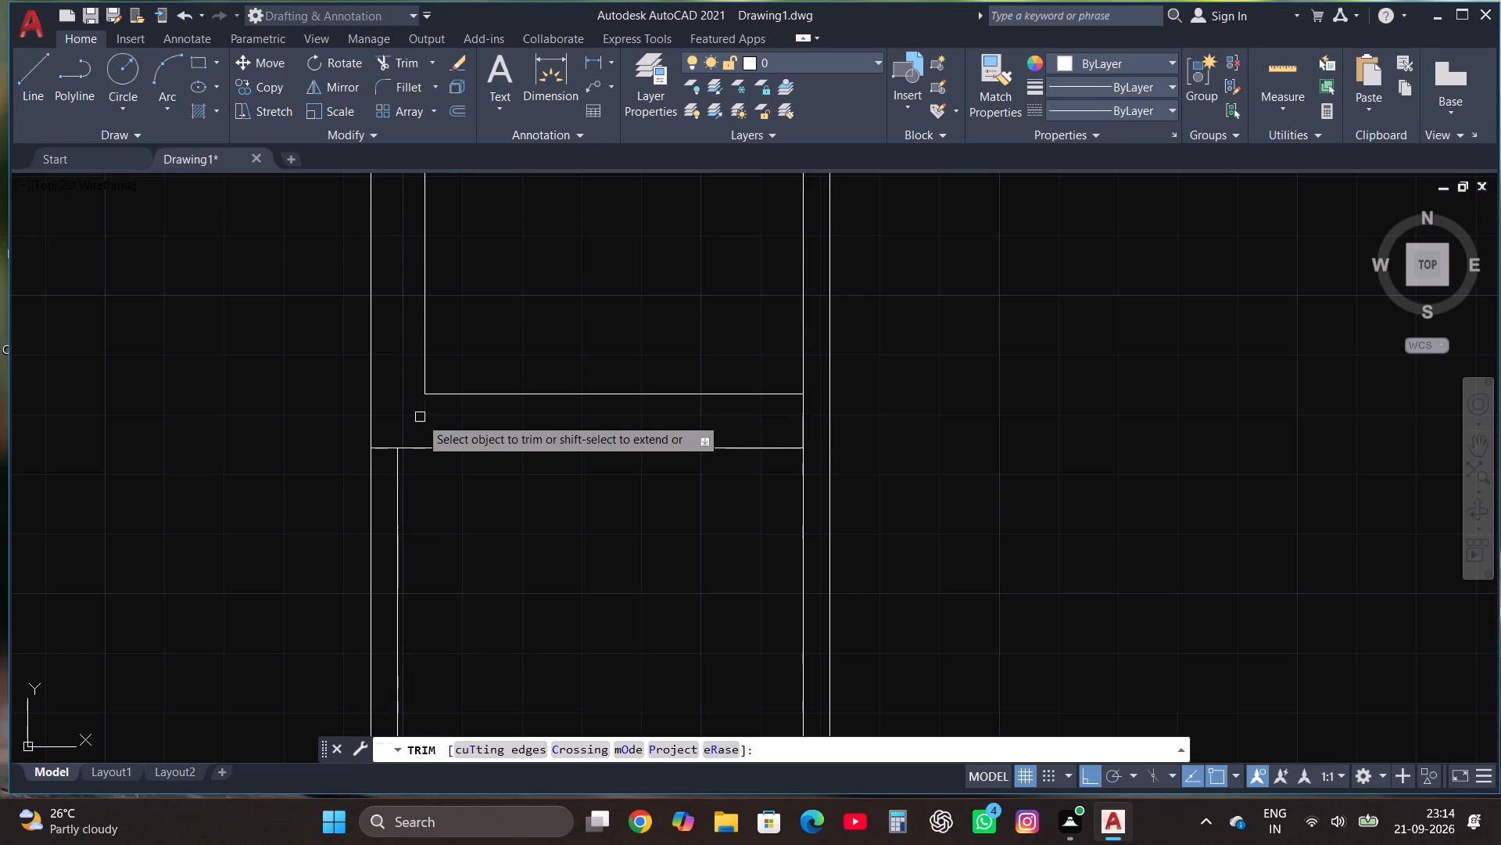
key(Escape)
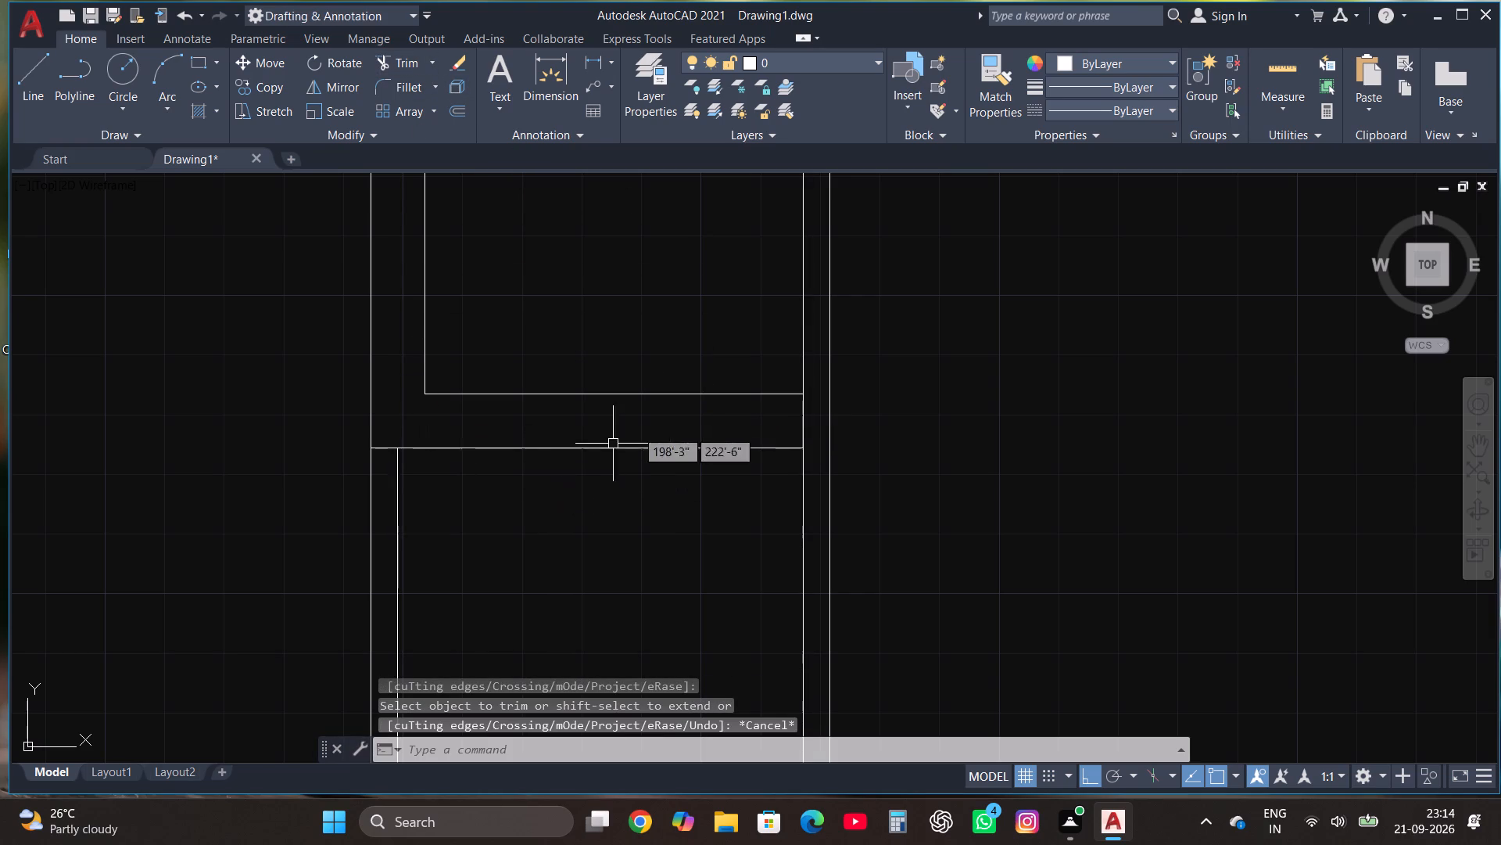
Draw a 3' by 5' space below the small top space, from the top of the inner vertical wall line: 3' right, 5' down, 3' left.
scroll(682, 405, down, 3)
scroll(709, 468, up, 2)
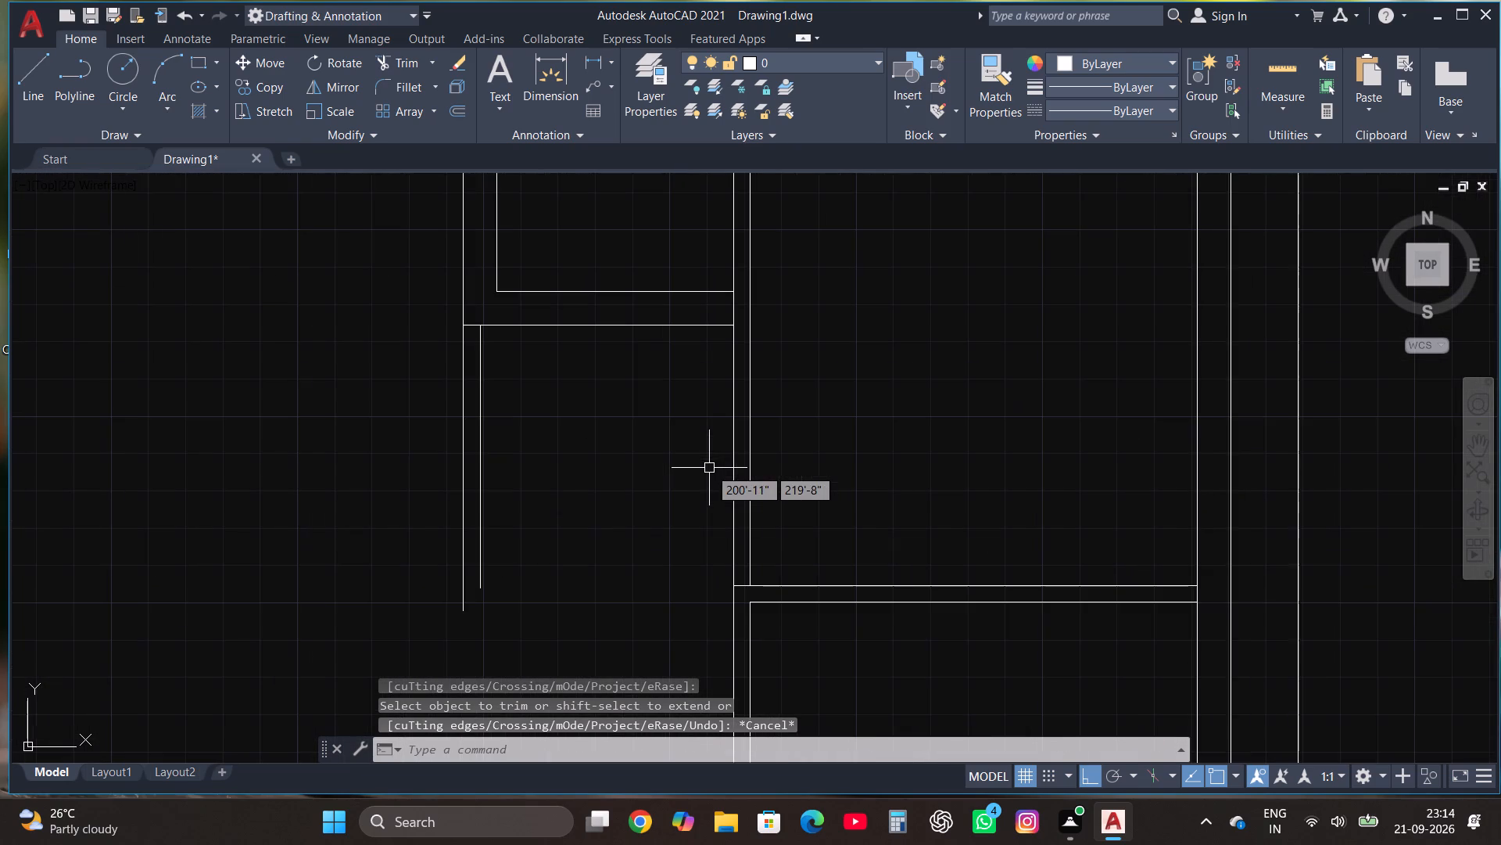
click(34, 76)
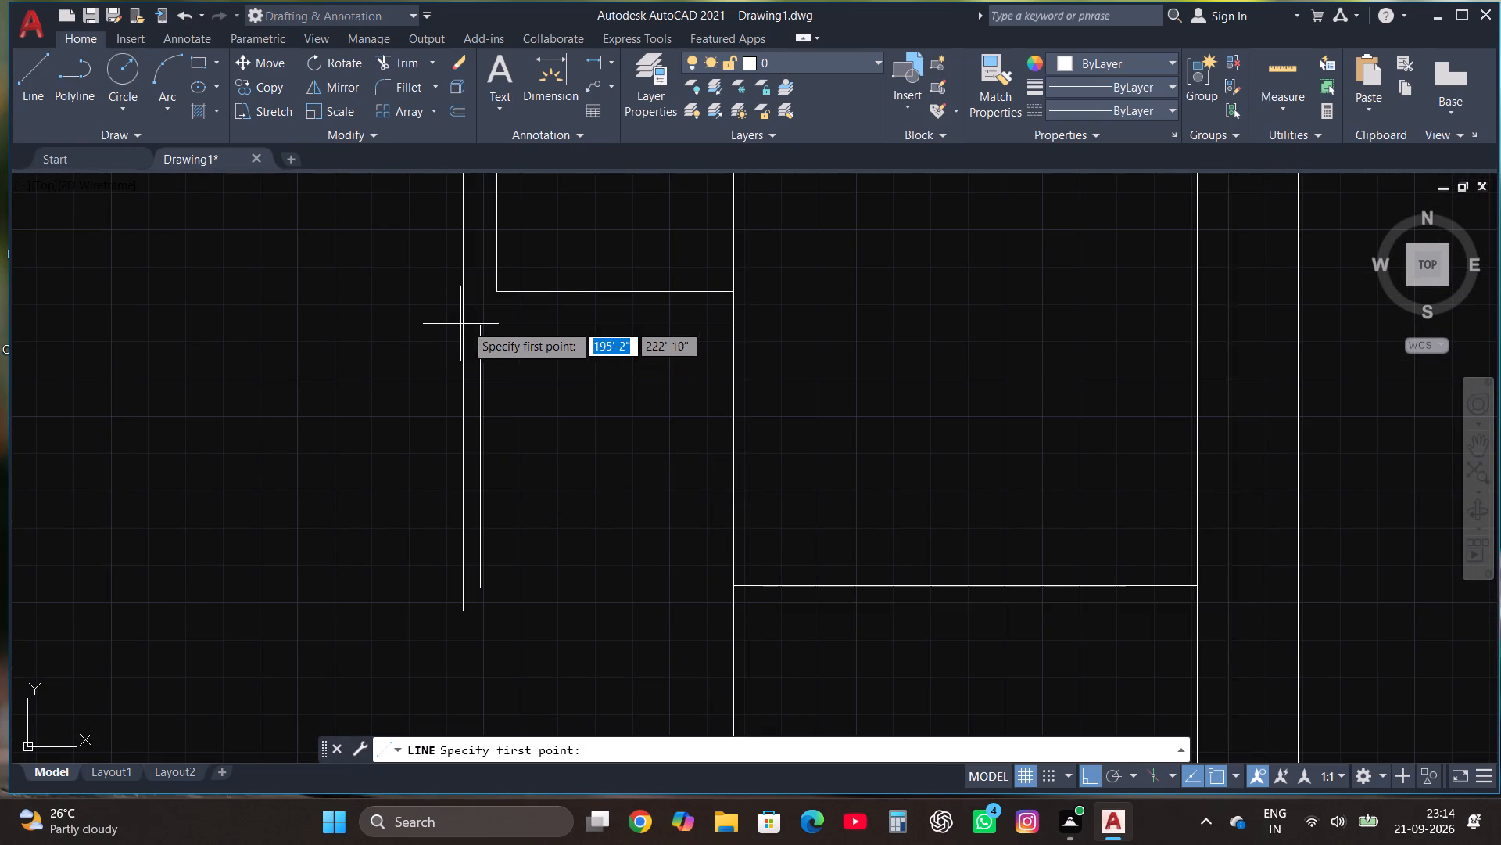
click(482, 324)
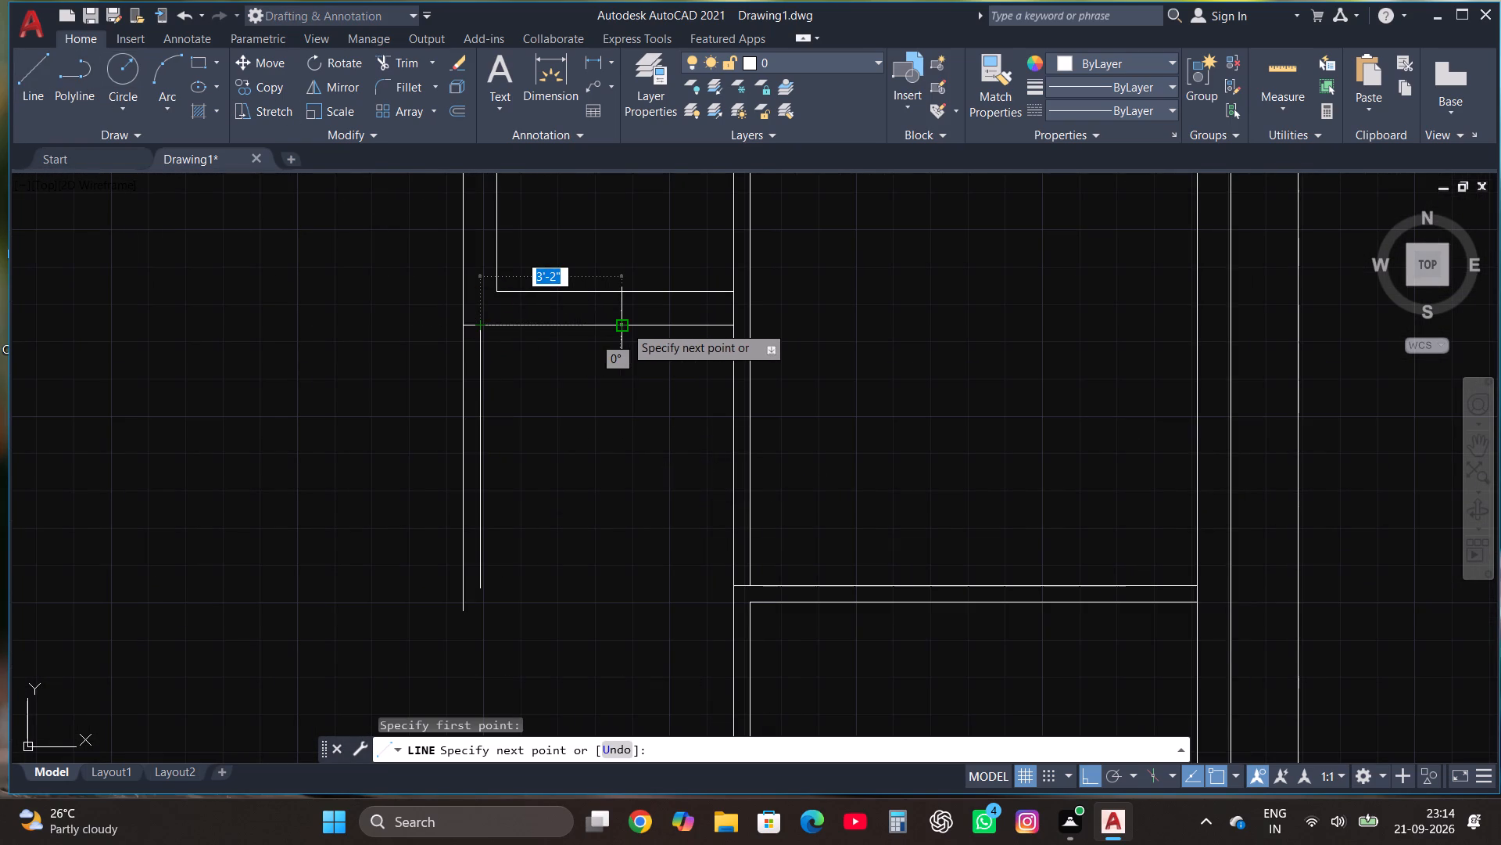
text(3')
key(Return)
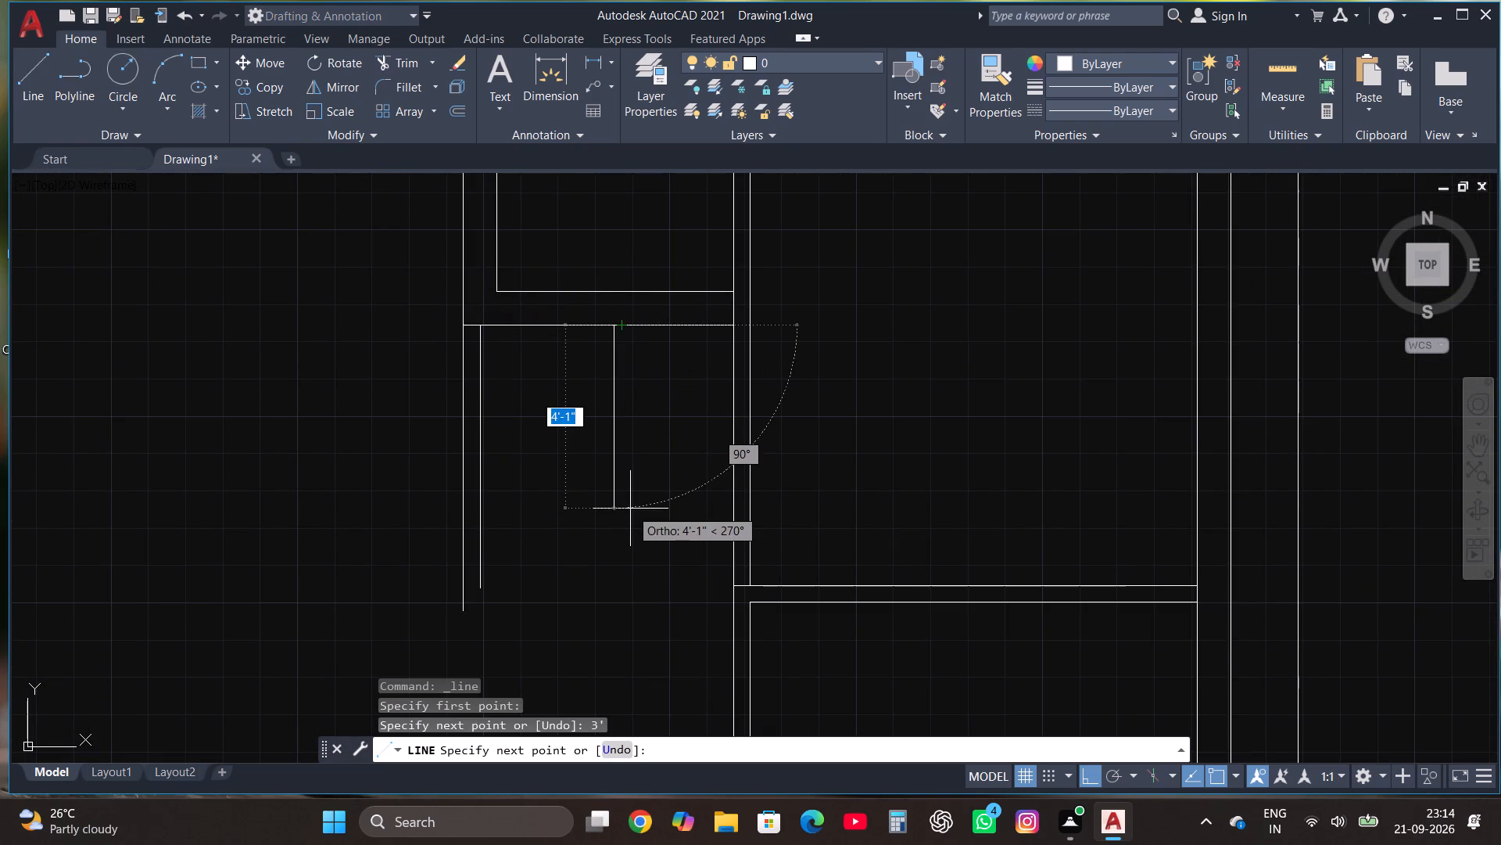
text(5')
key(Return)
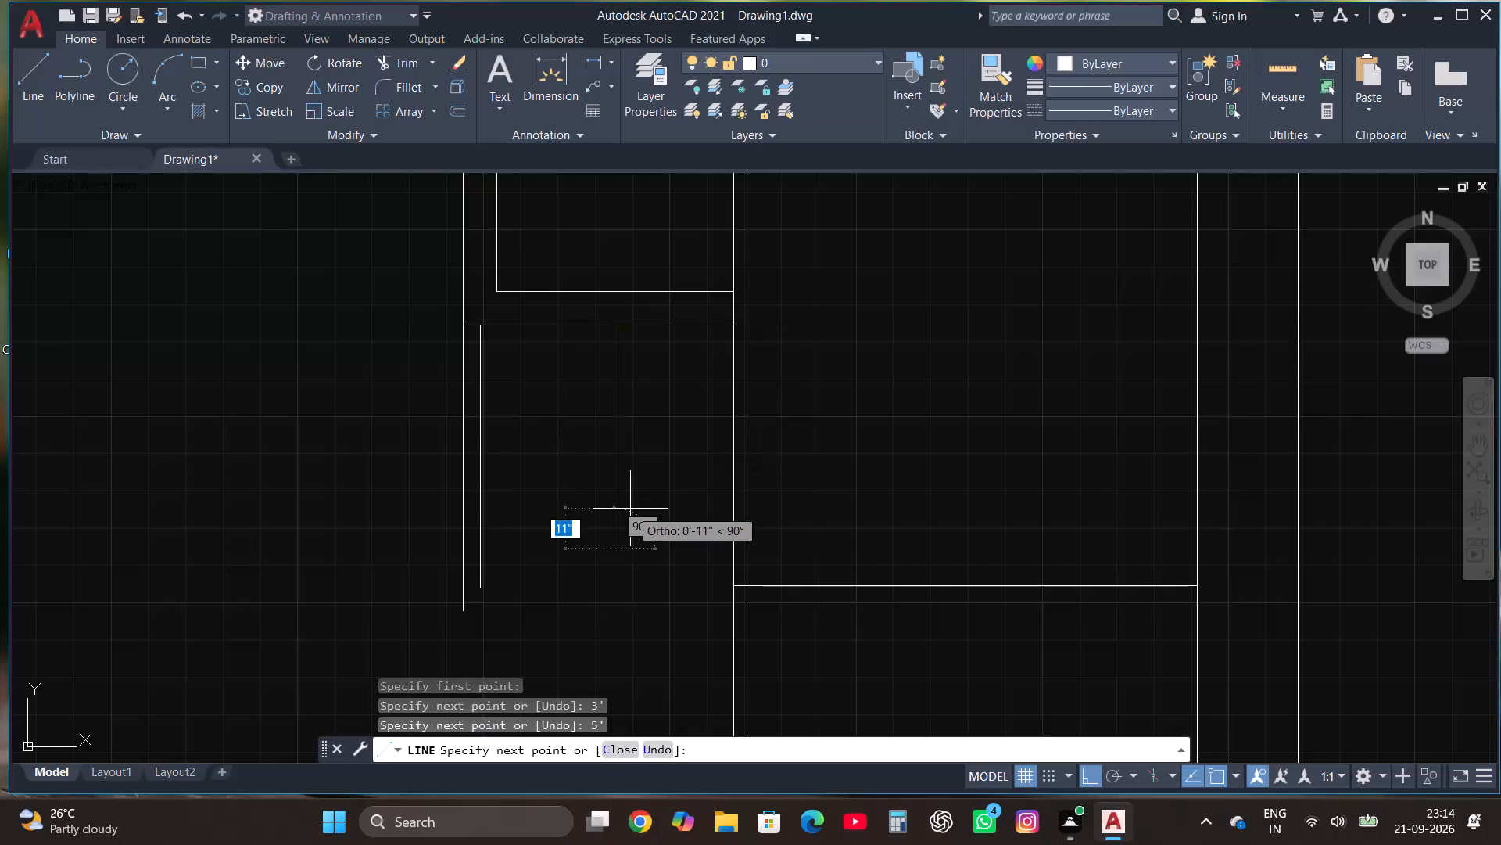
key(3)
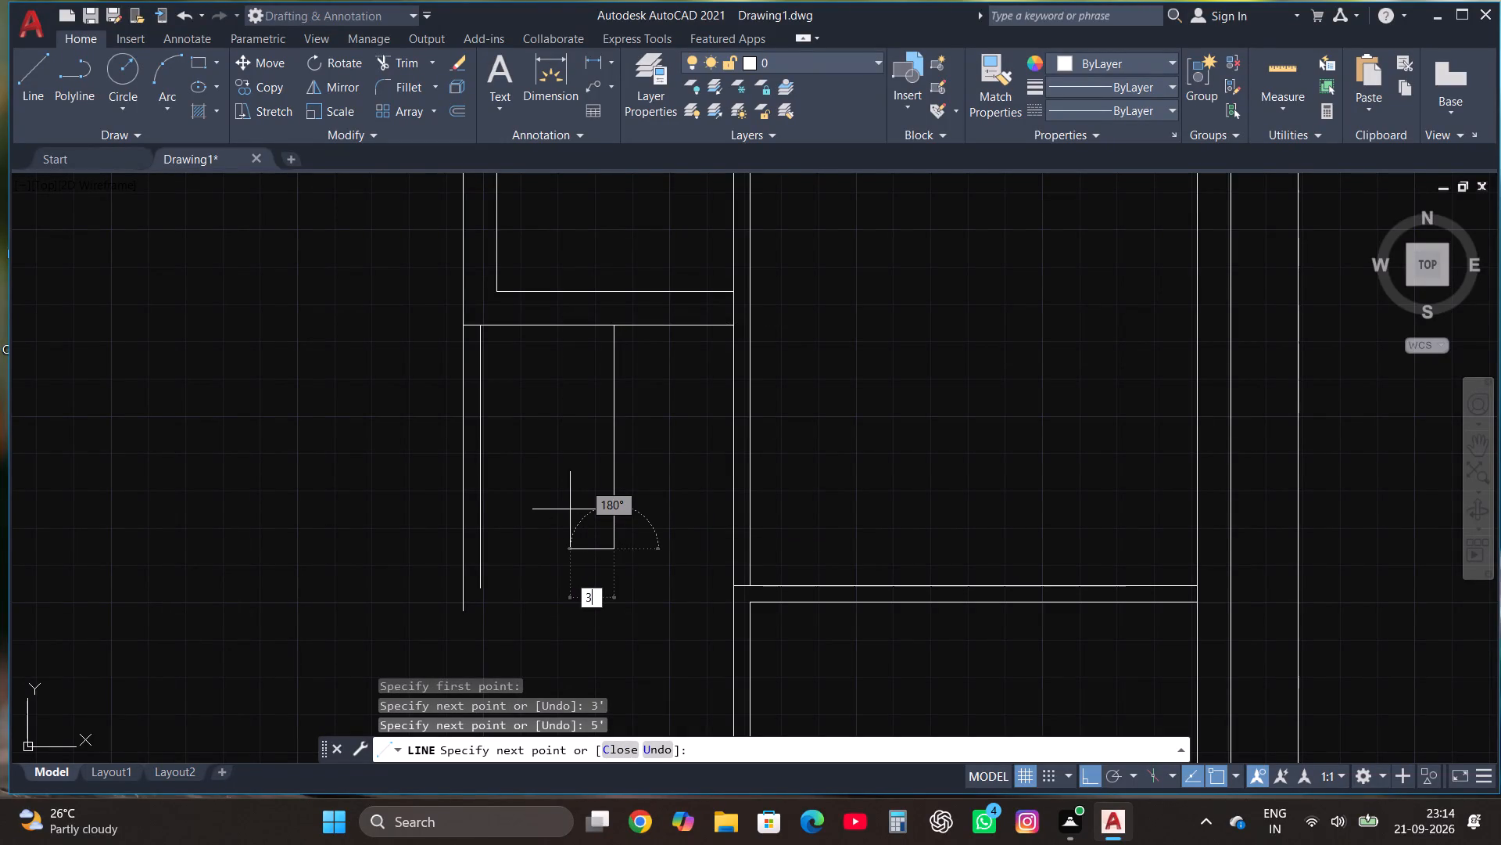
key(apostrophe)
key(Return)
key(Escape)
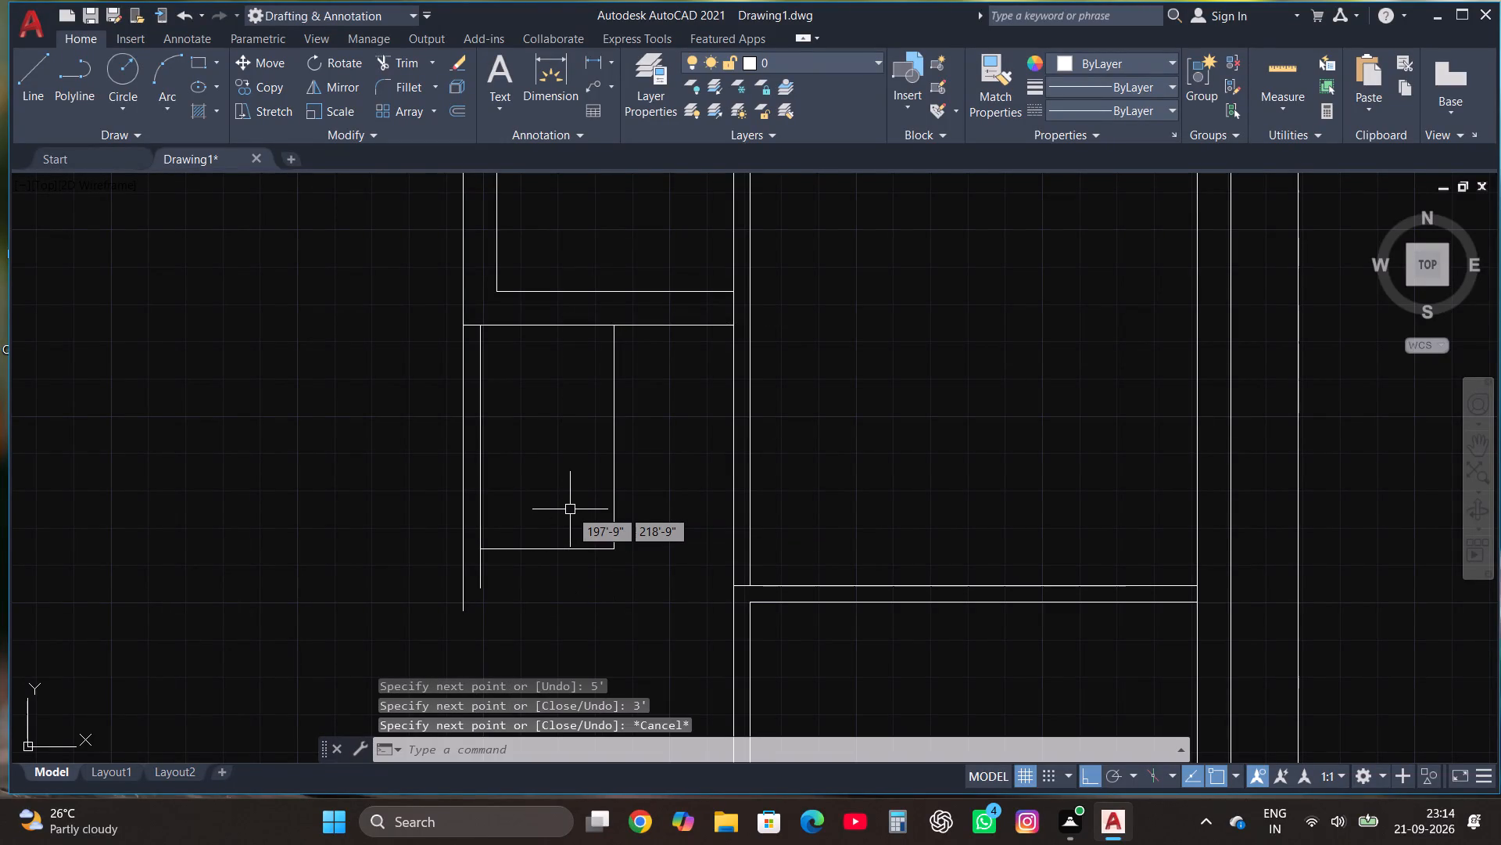
Offset the 5' right side line of the new 3' by 5' space 4.5" outward to the right.
click(626, 565)
click(586, 510)
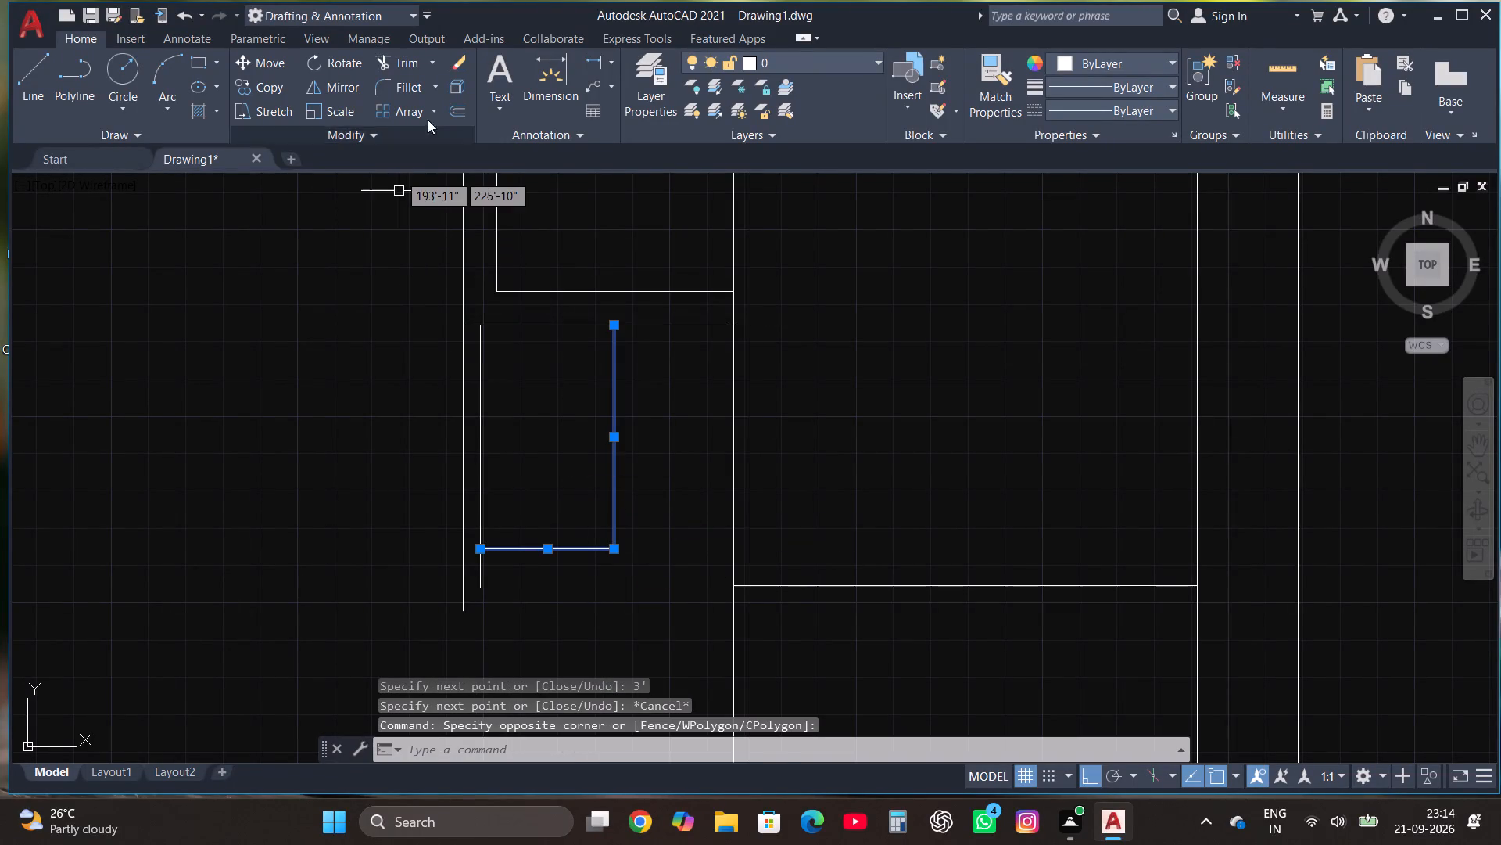
click(453, 110)
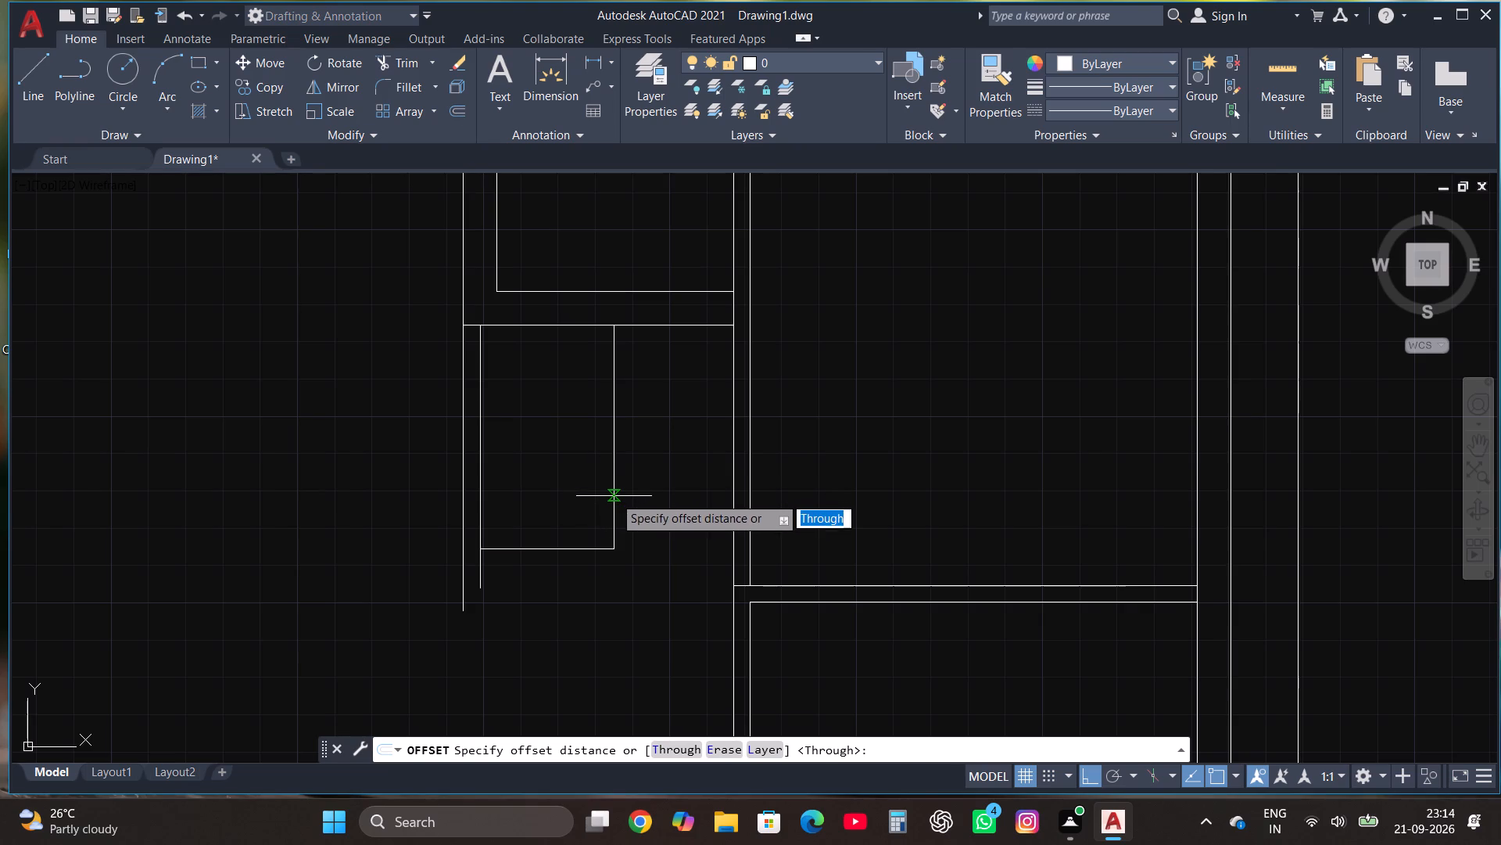
click(614, 496)
click(626, 506)
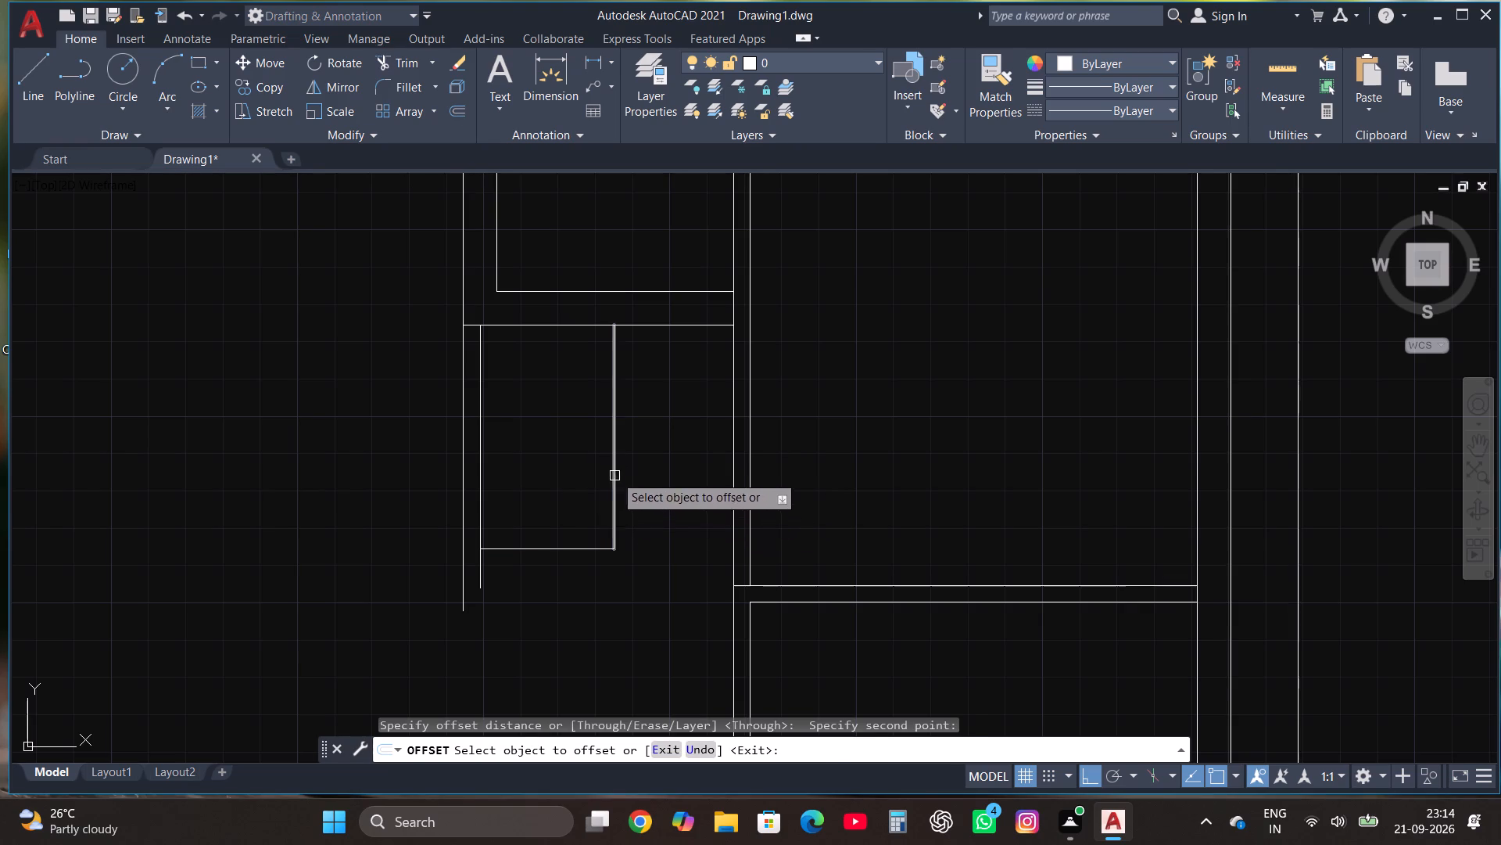
click(614, 475)
key(1)
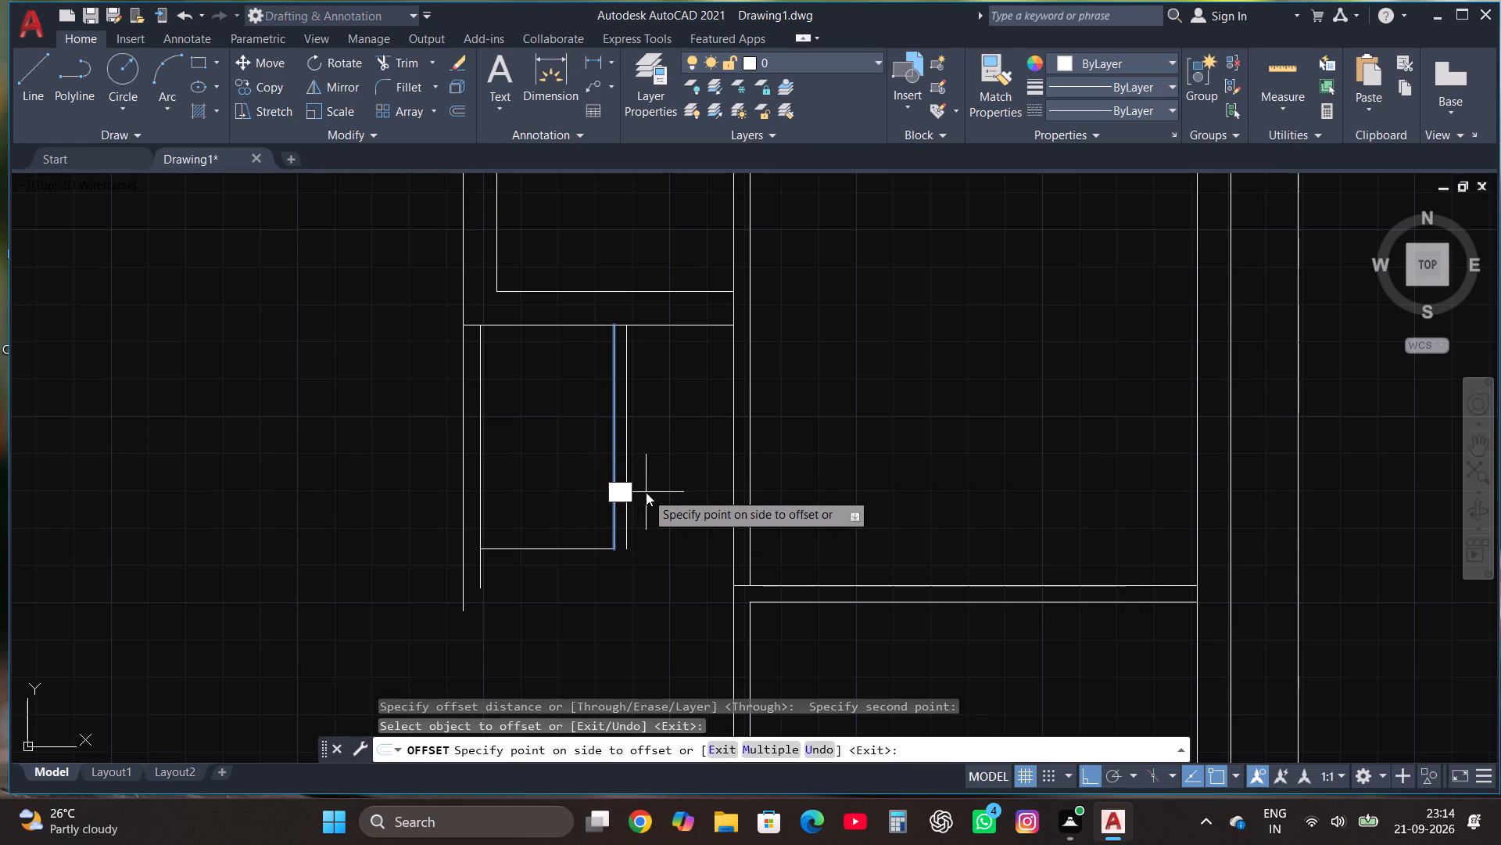
key(BackSpace)
text(4.5")
key(Return)
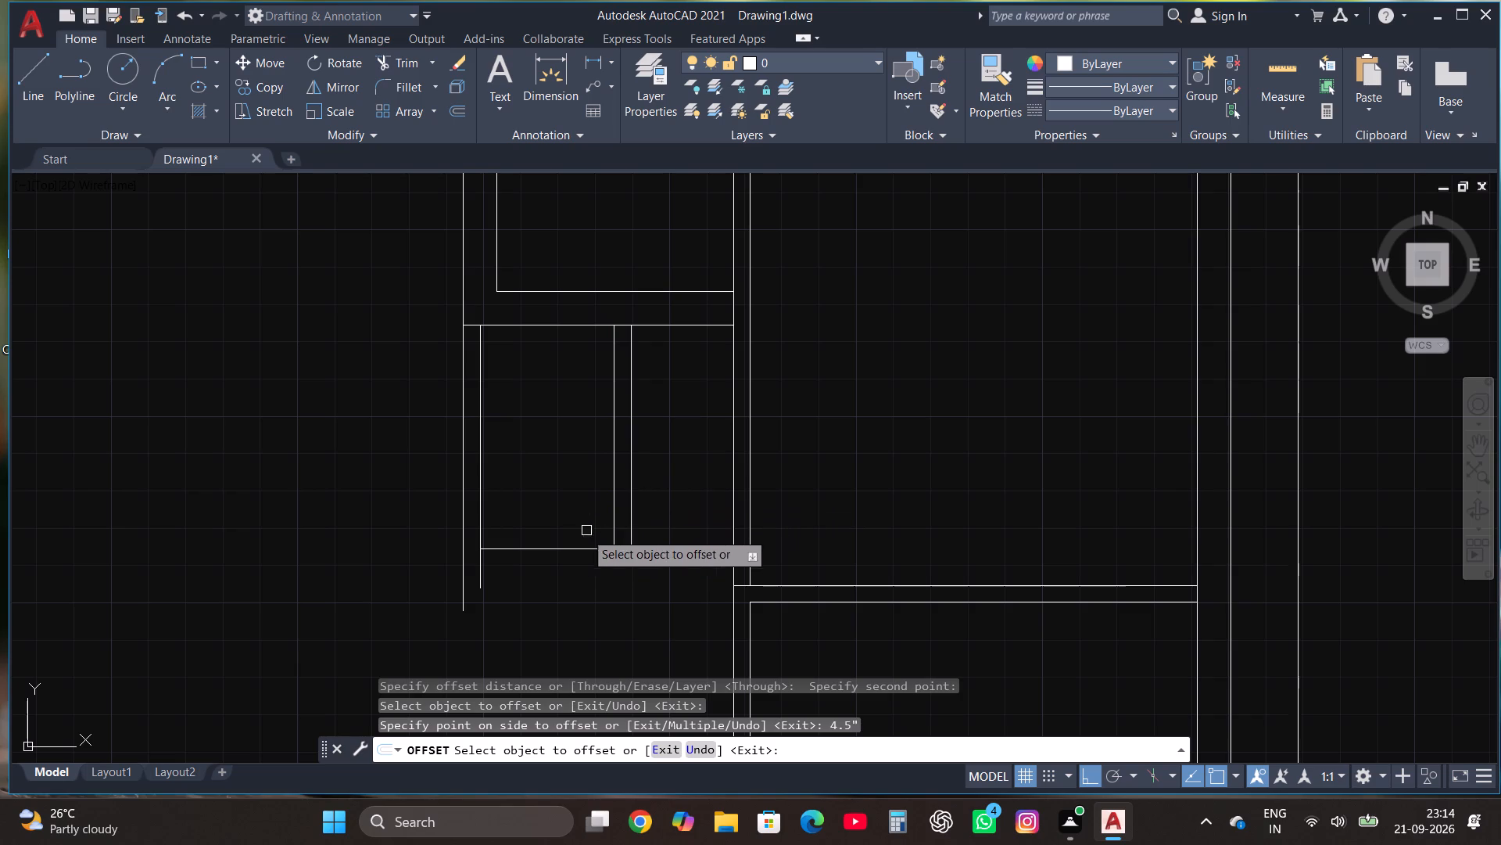
Offset the 3' base line of the new space 3.5" downward.
click(566, 552)
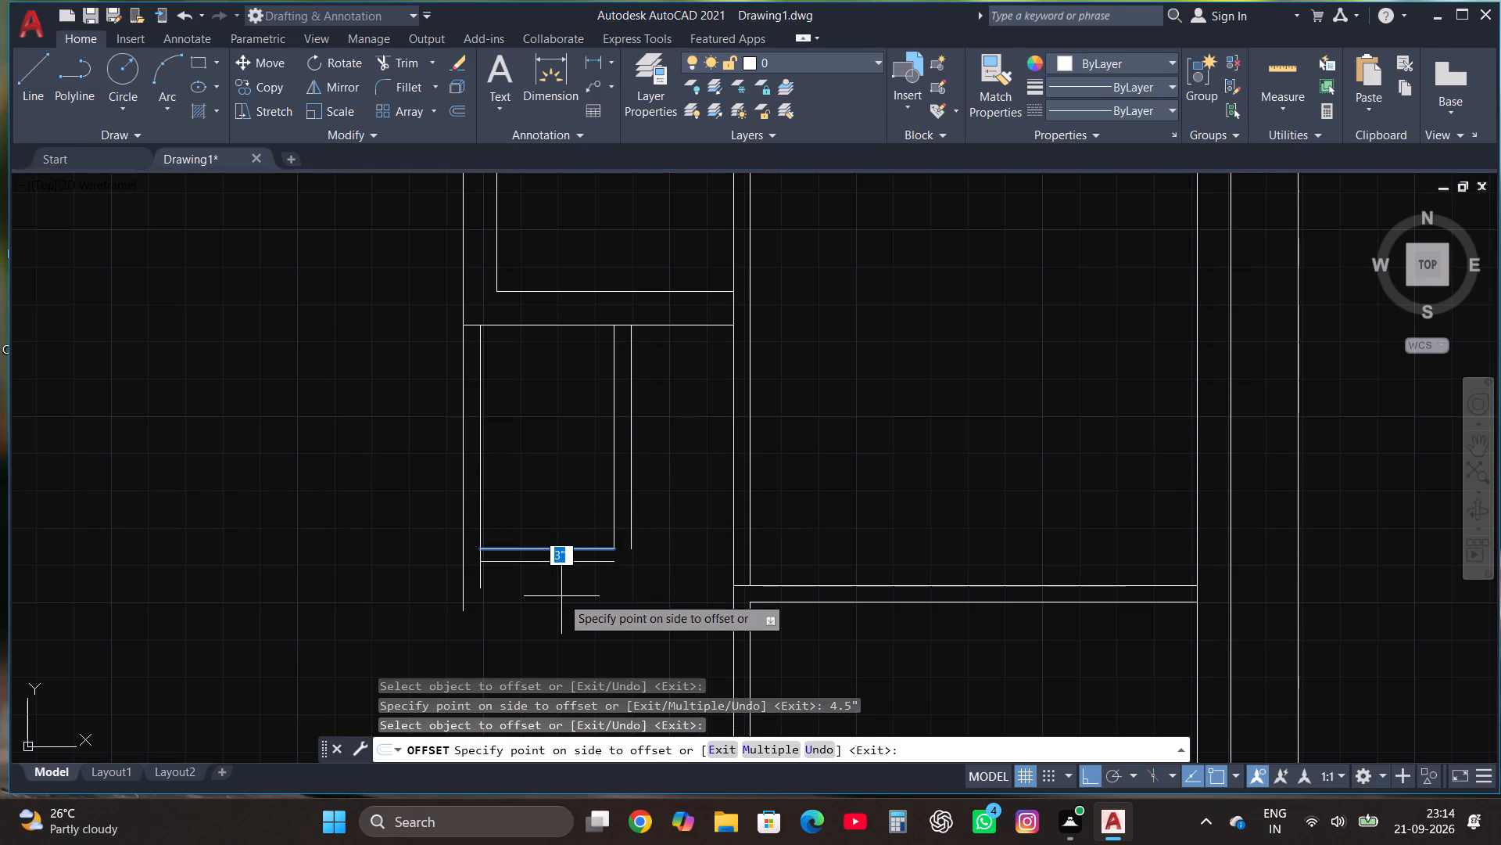
text(3.5")
key(Return)
key(Escape)
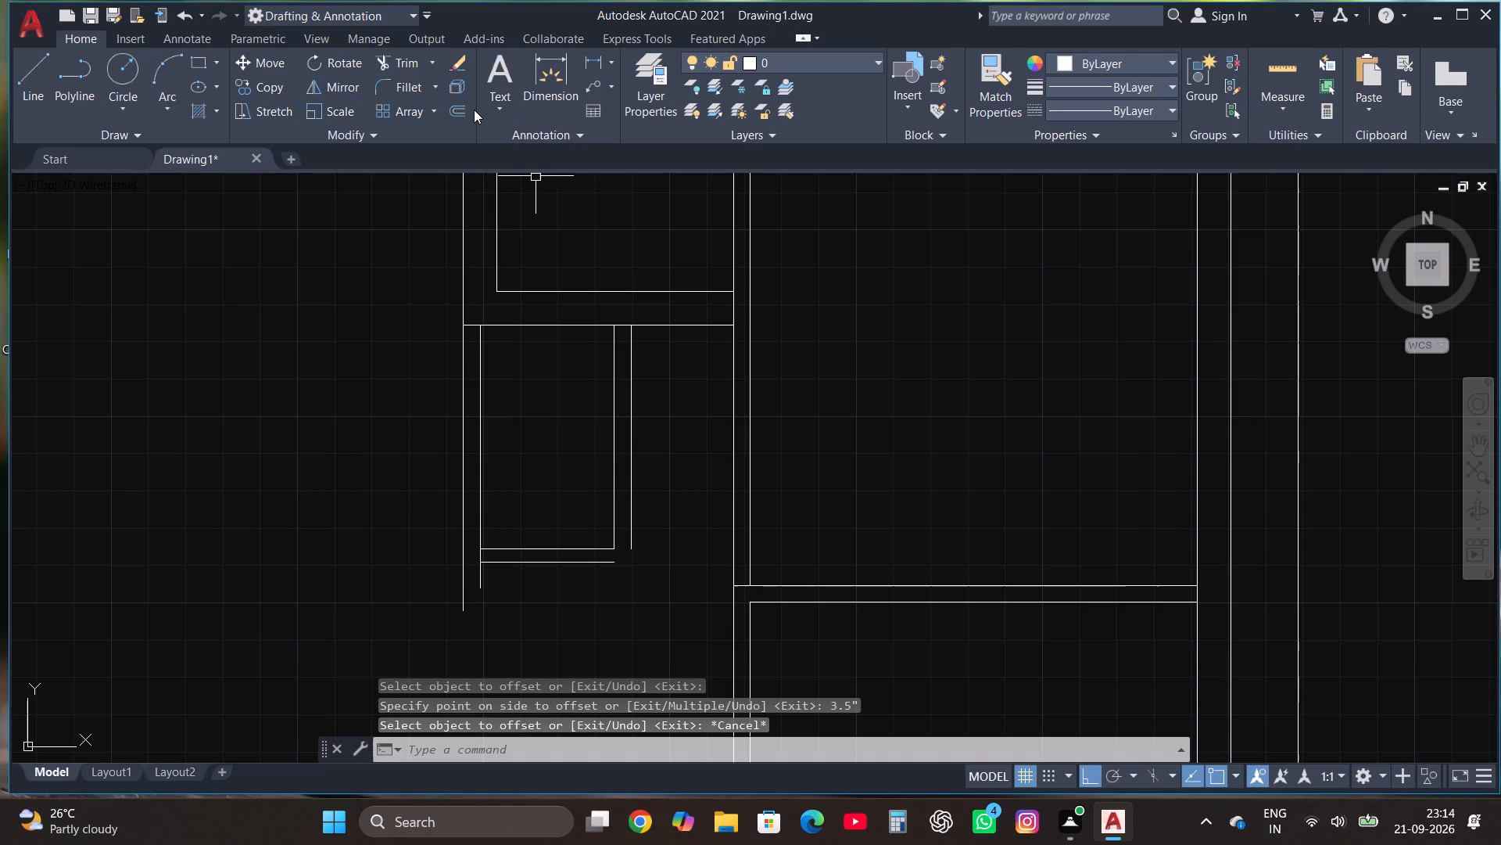
Fillet the offset base and side lines together into a closed outer lower-right corner.
click(414, 92)
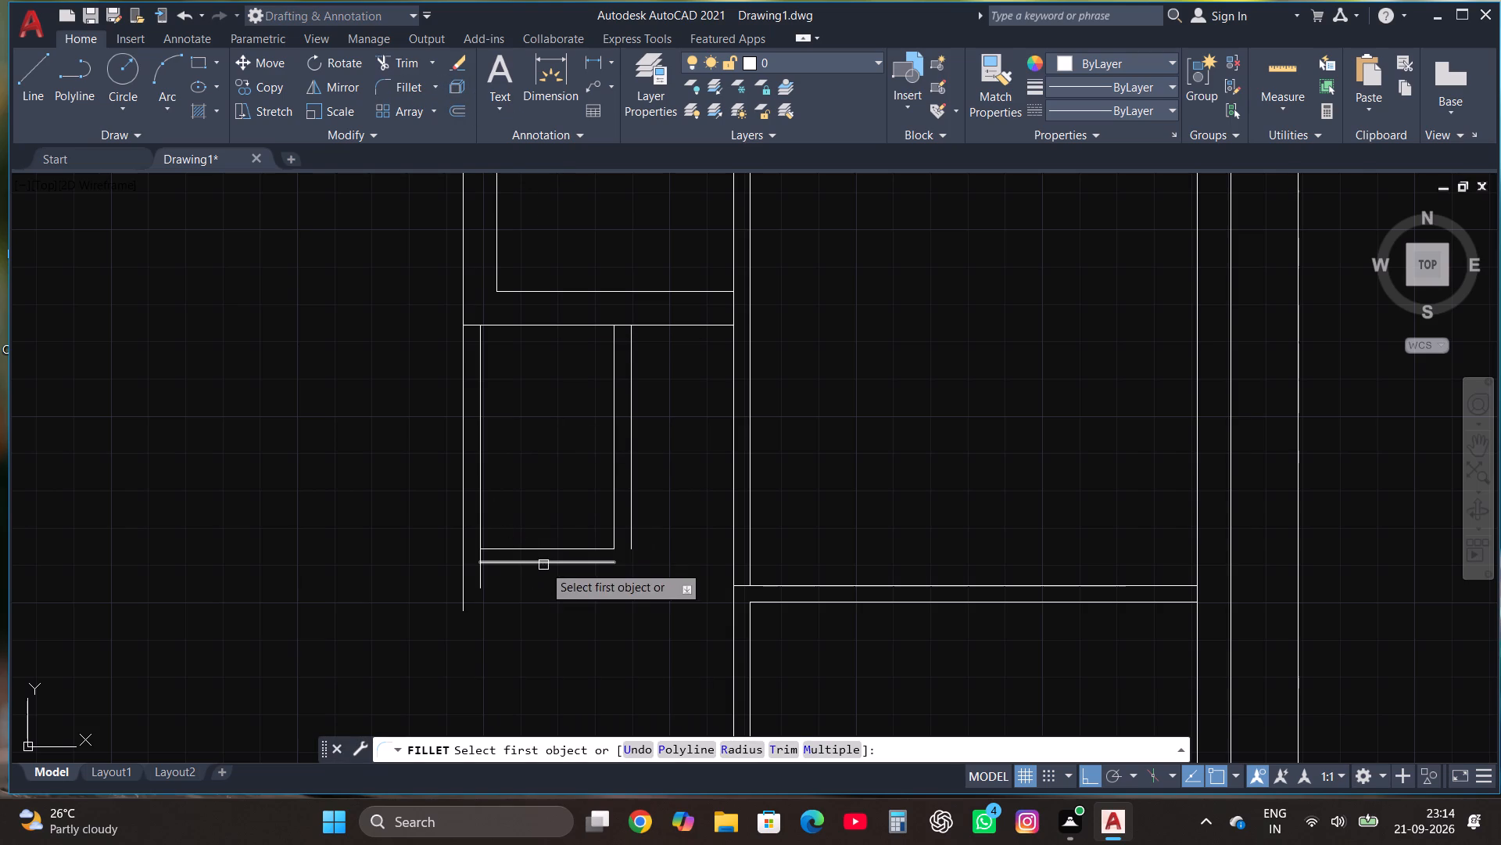
click(545, 565)
click(625, 523)
click(629, 527)
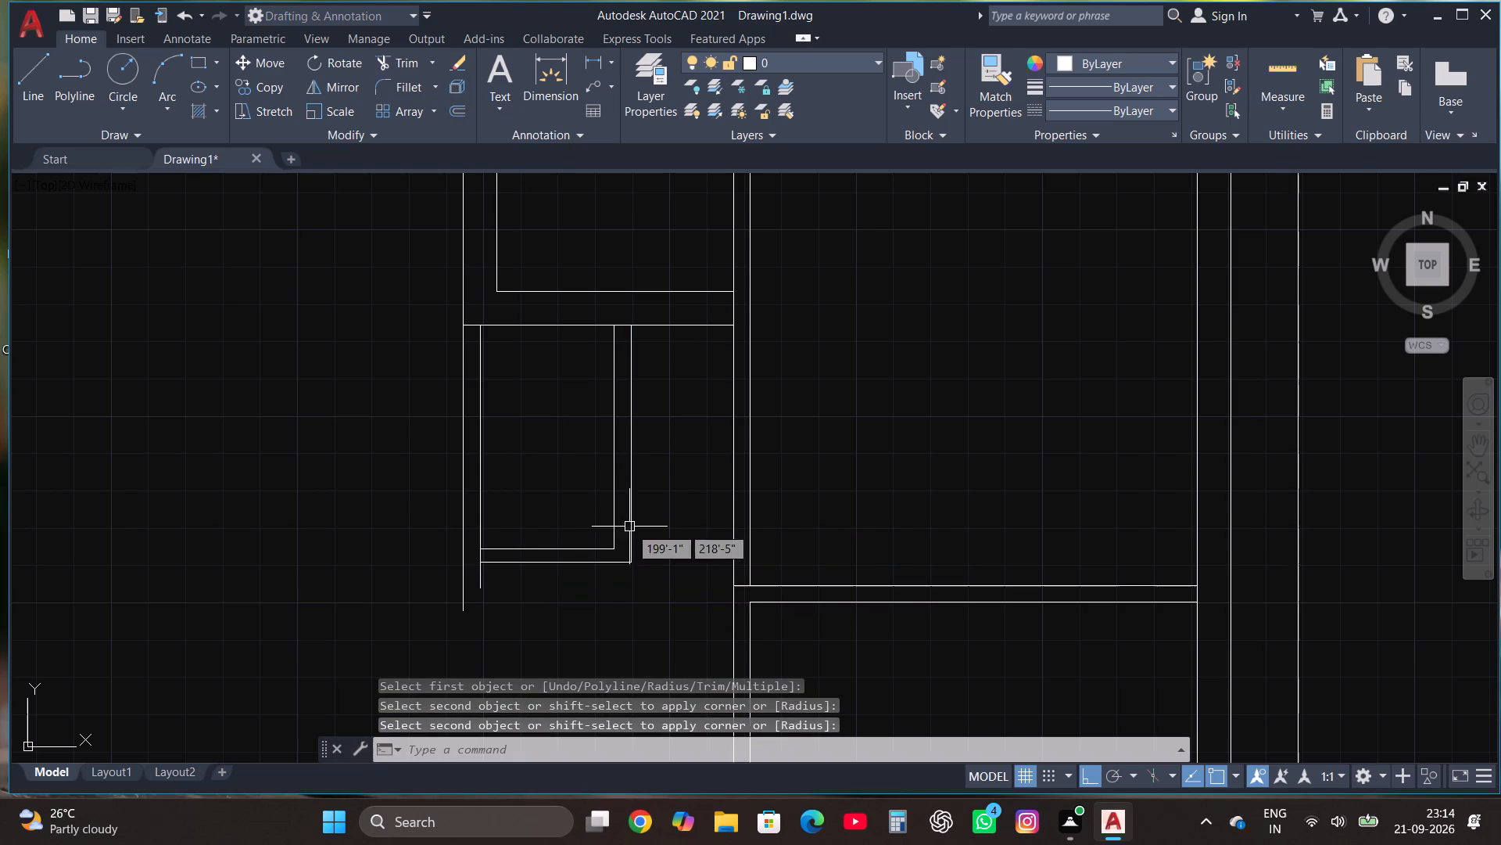
Draw a room outline from the left inner wall line's top: 12'8" down, 10' right, on to align with the small spaces' outer wall line and up to its end.
scroll(661, 455, down, 1)
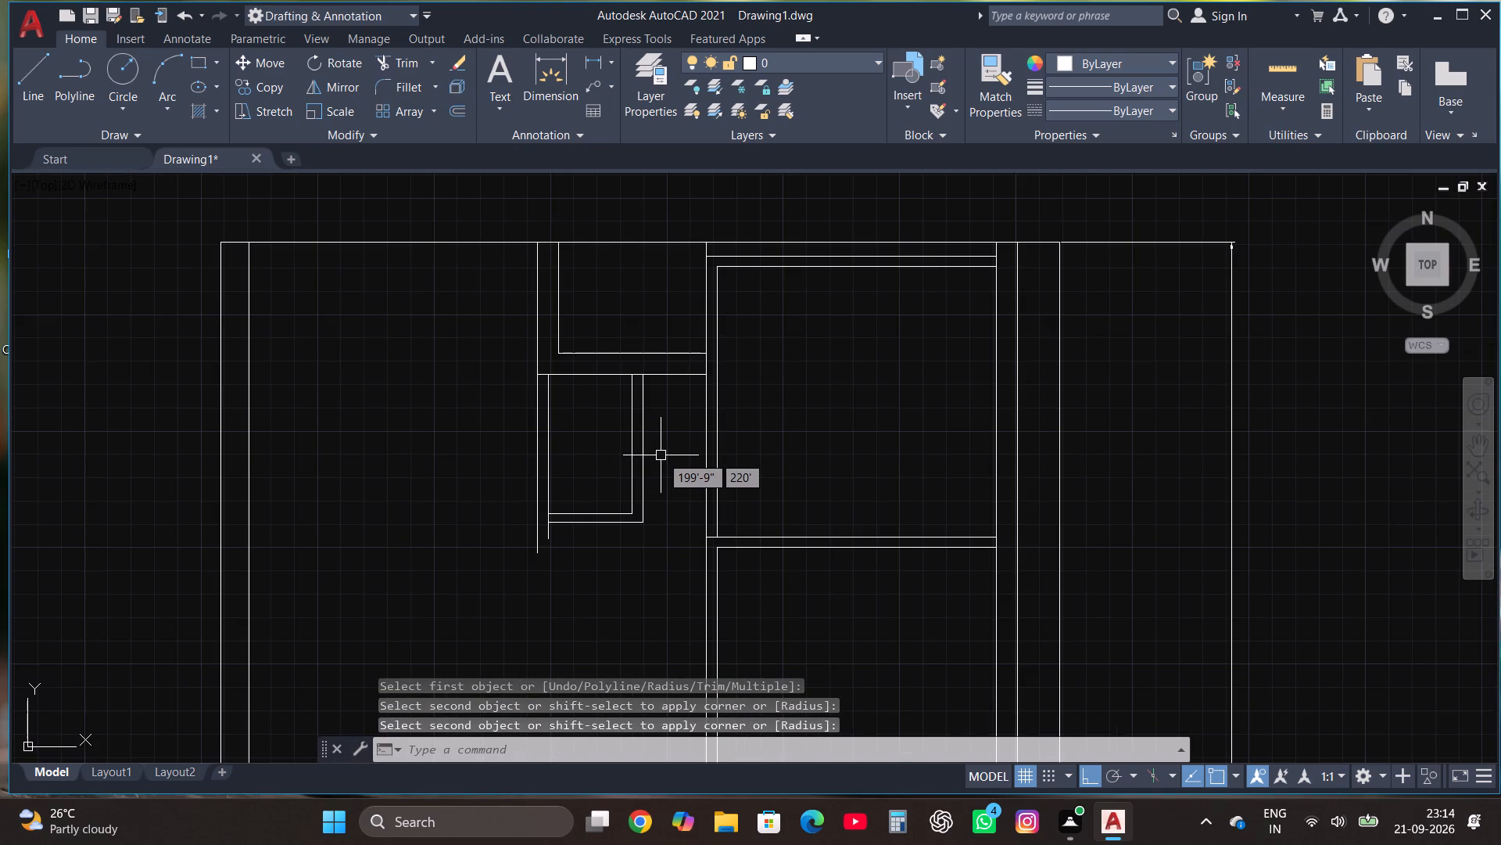
scroll(653, 408, down, 1)
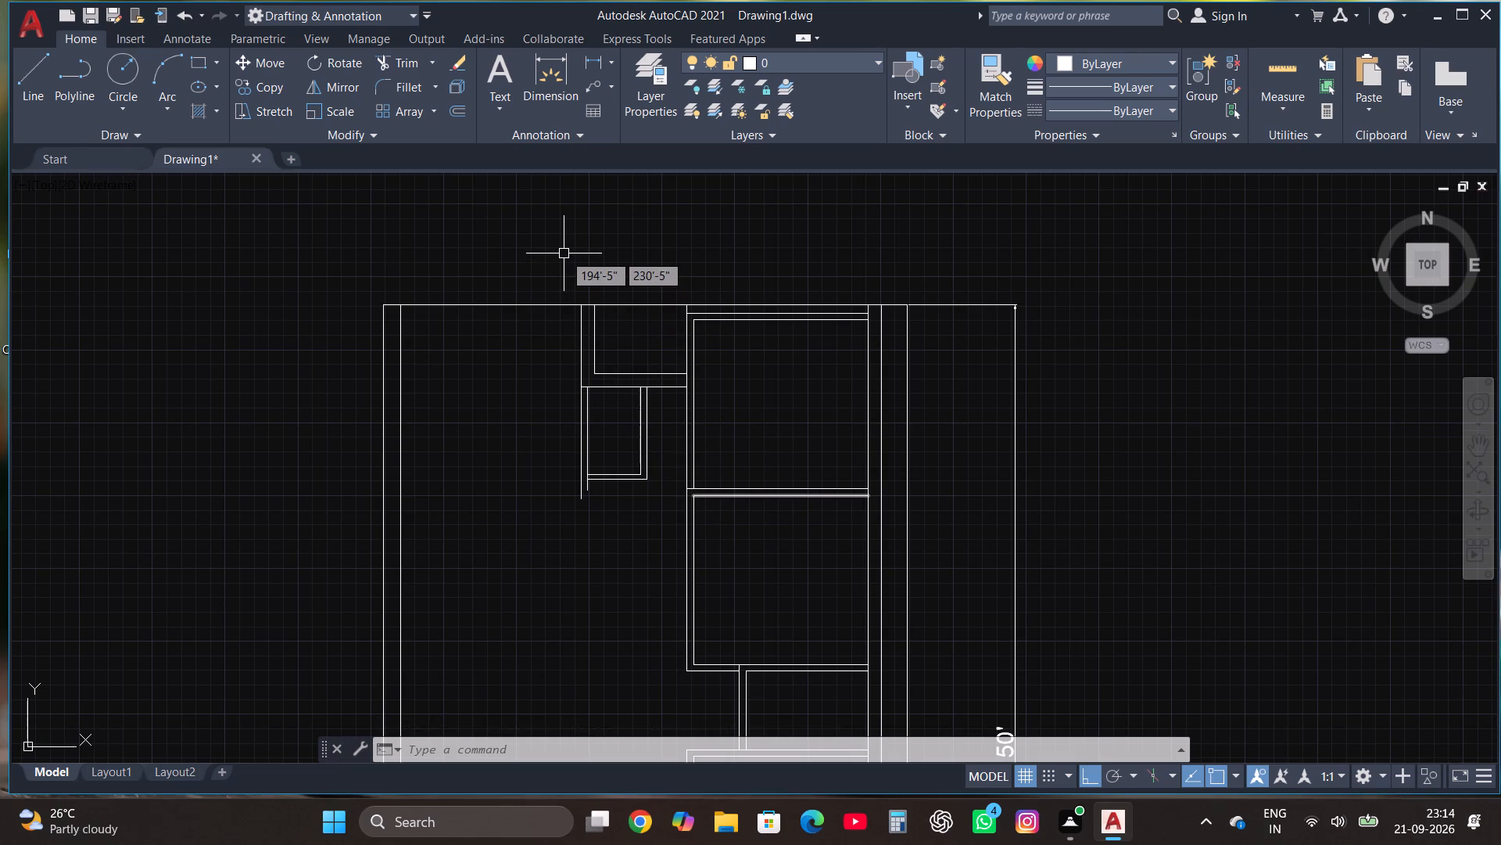
scroll(565, 249, down, 1)
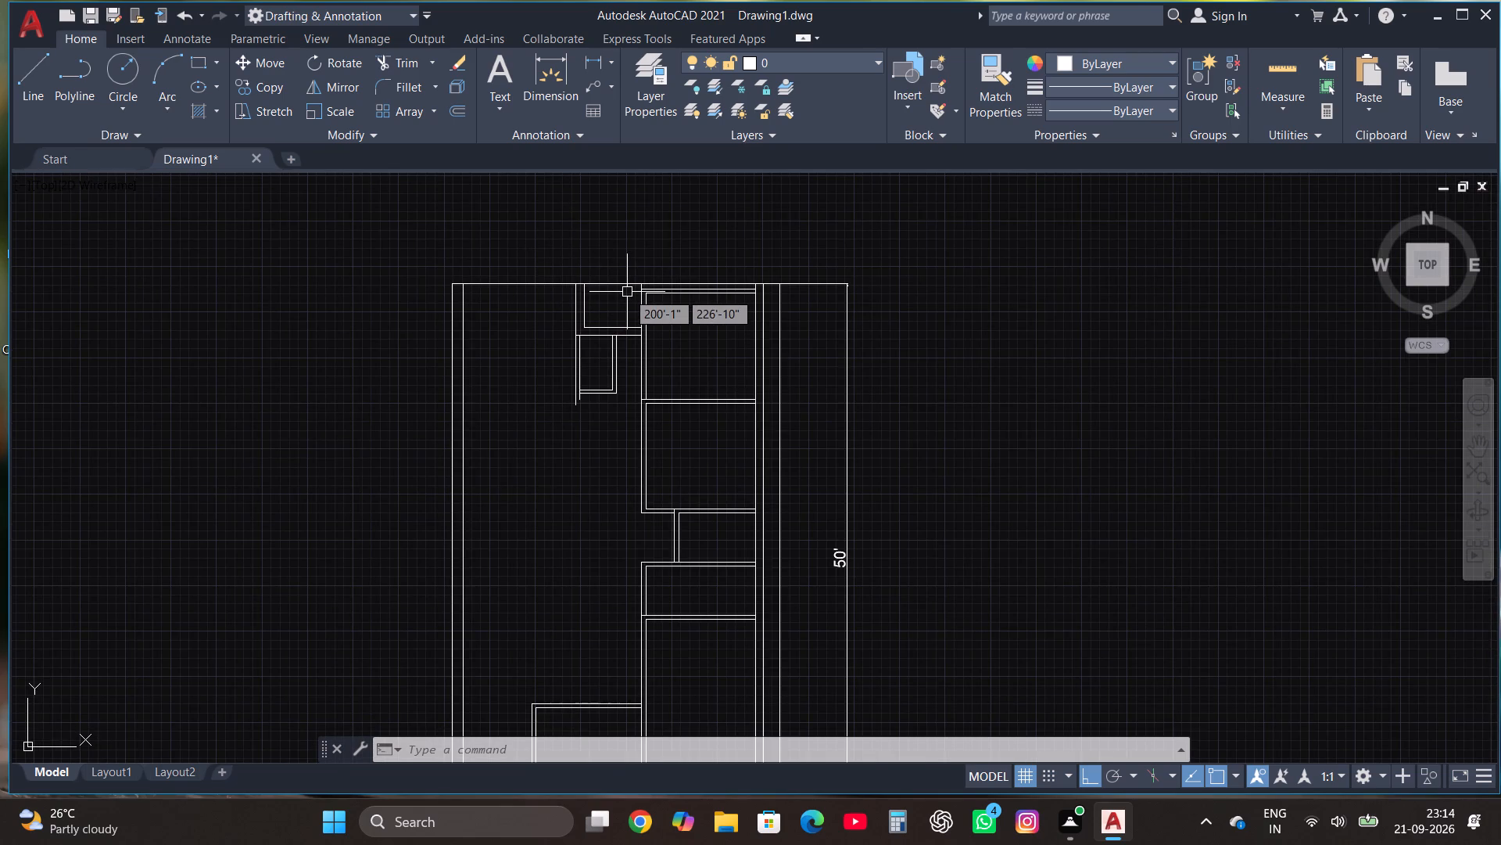
scroll(482, 258, up, 2)
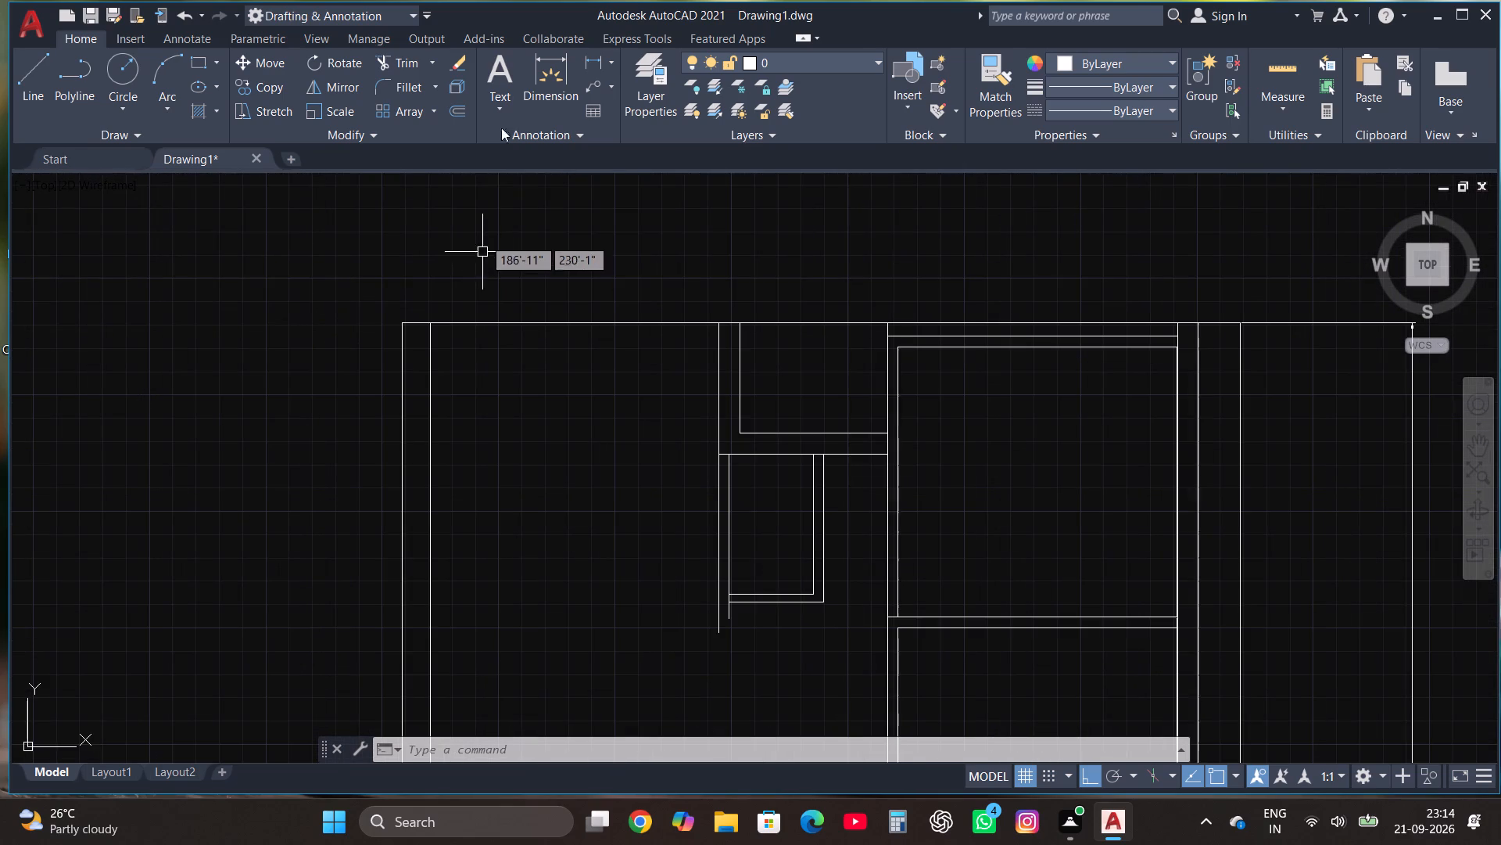
click(35, 93)
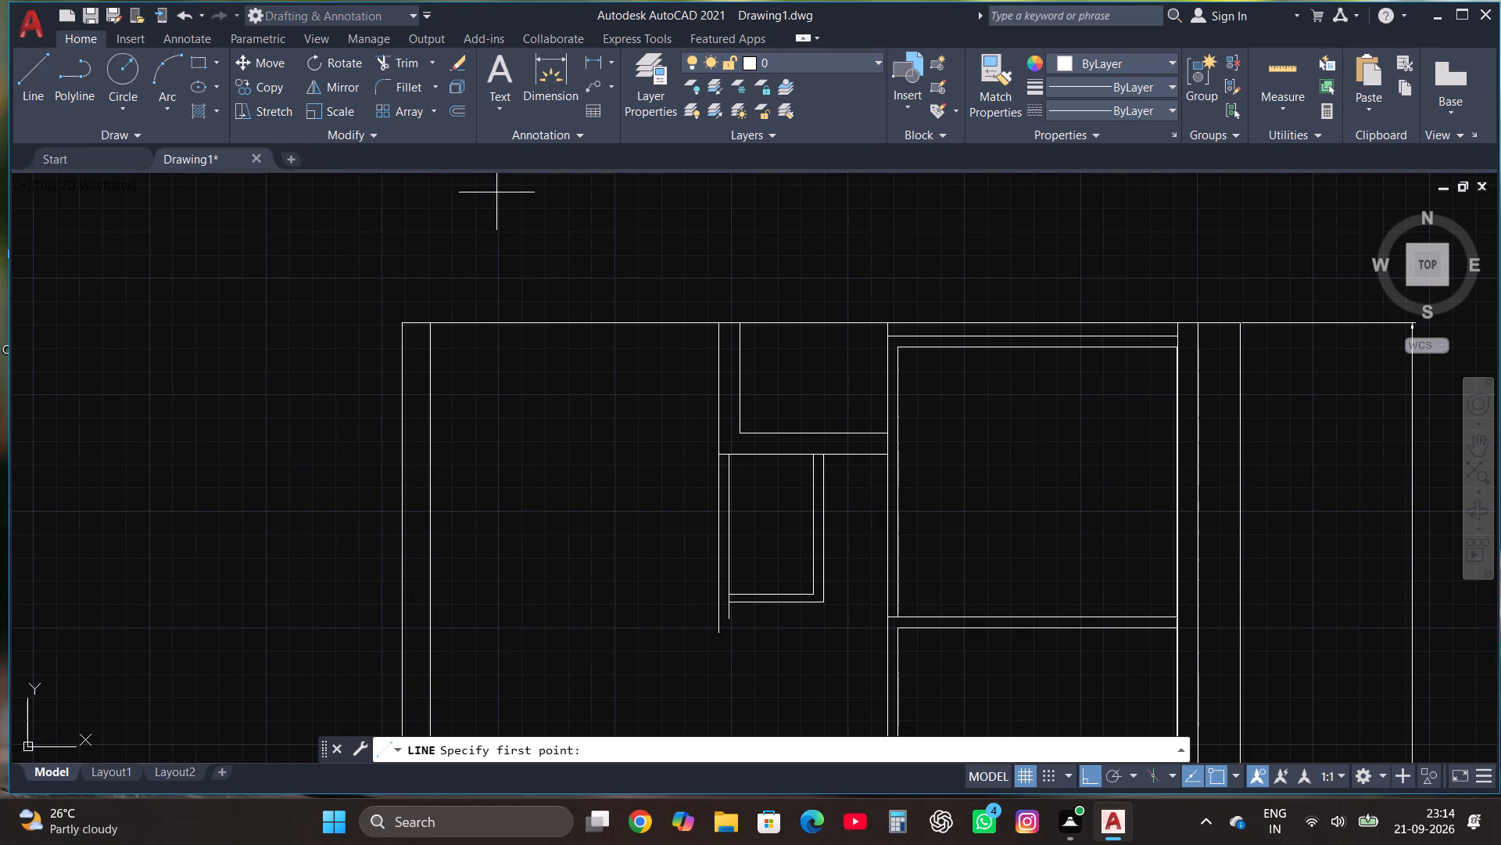
click(431, 321)
text(12'8")
key(Return)
scroll(460, 475, down, 2)
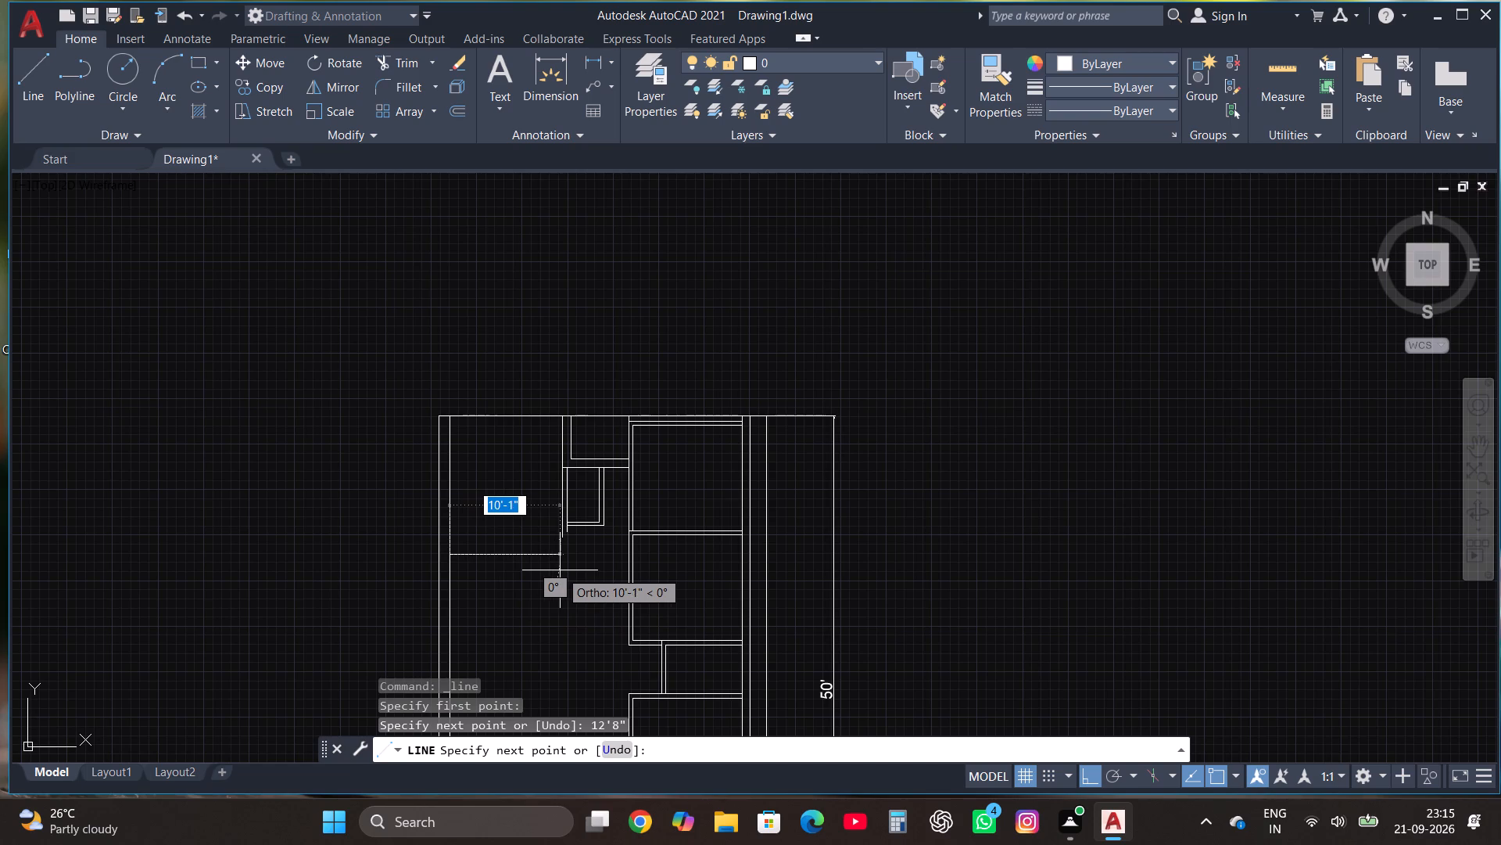
text(10')
key(Return)
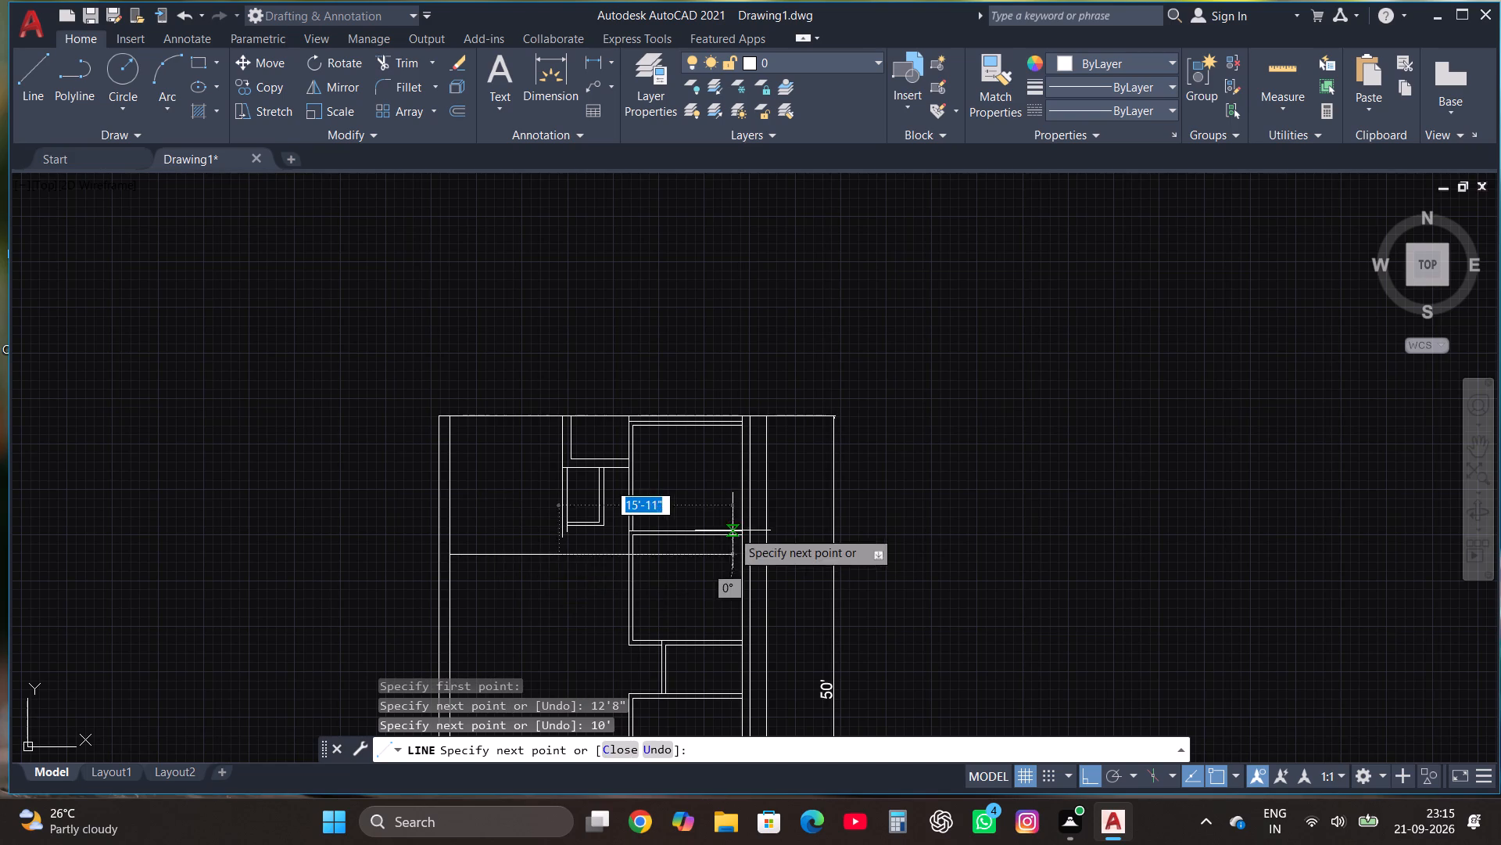
scroll(582, 524, up, 2)
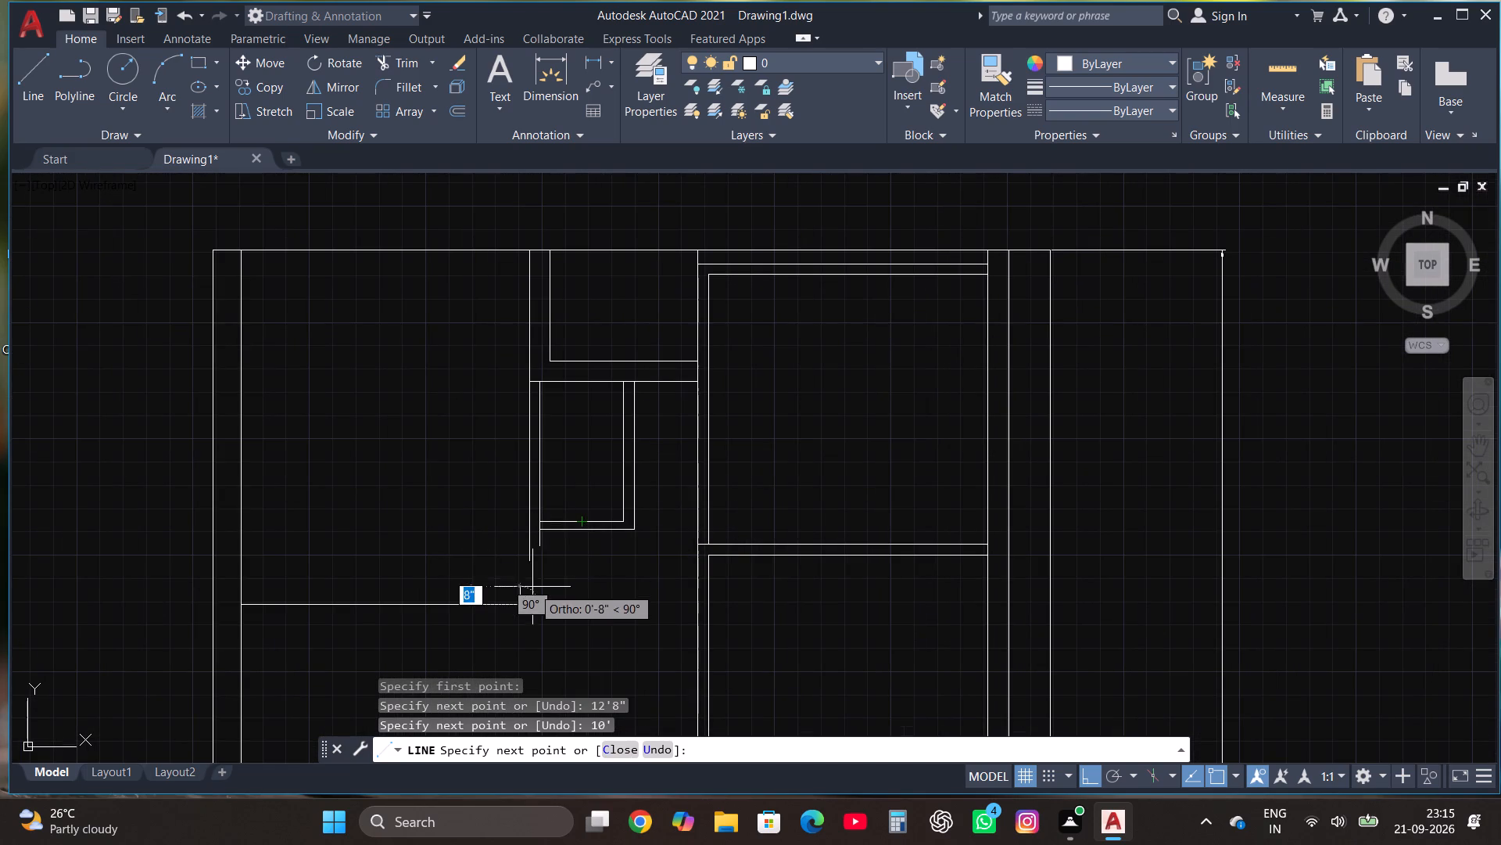
scroll(533, 599, up, 2)
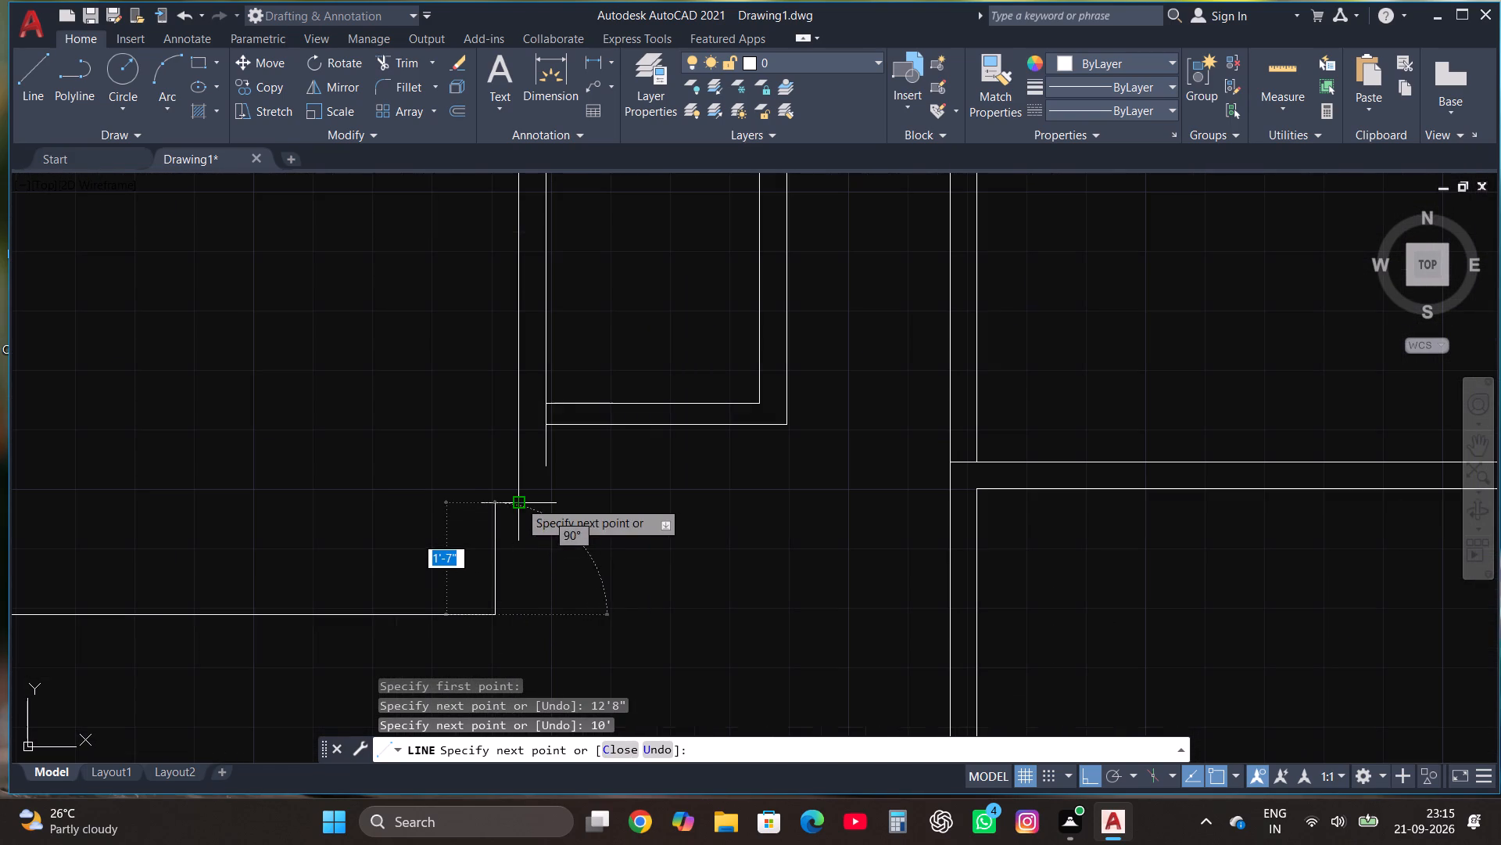
click(518, 621)
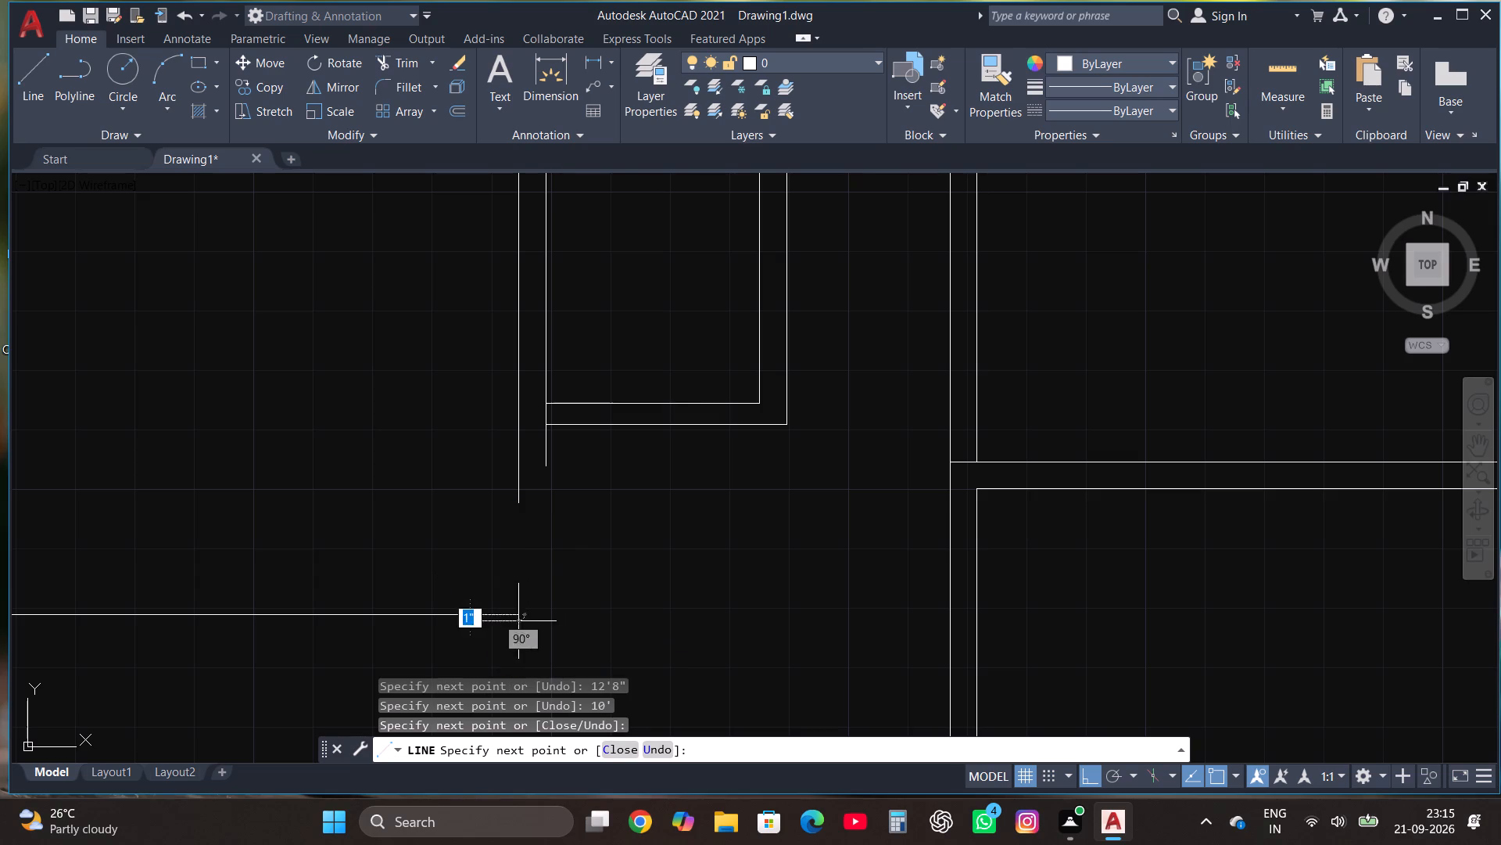
click(518, 501)
key(Escape)
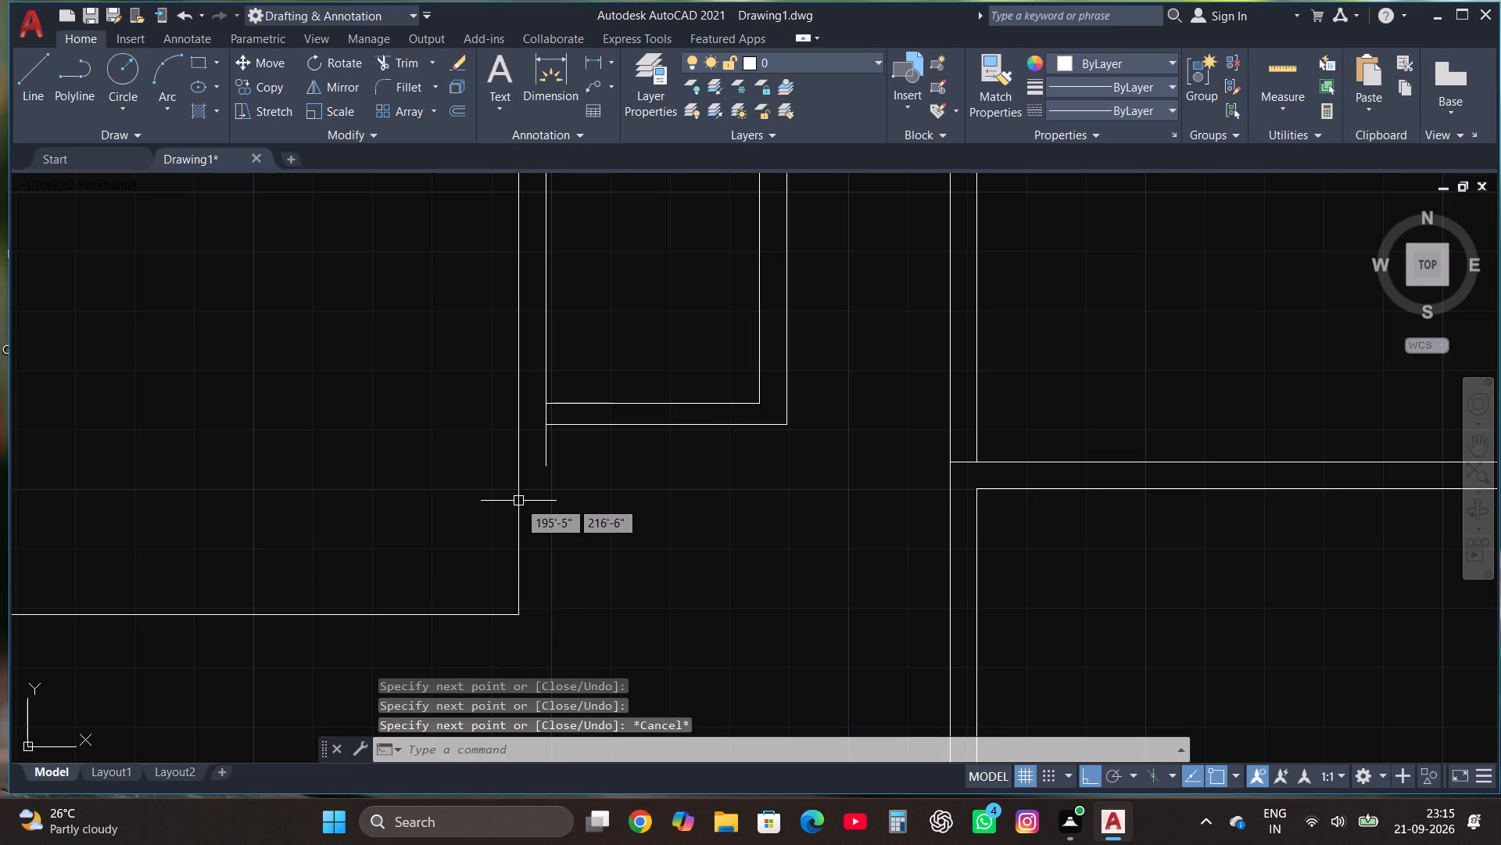
Offset the base line of the top-left room 4.5" downward.
scroll(669, 434, down, 2)
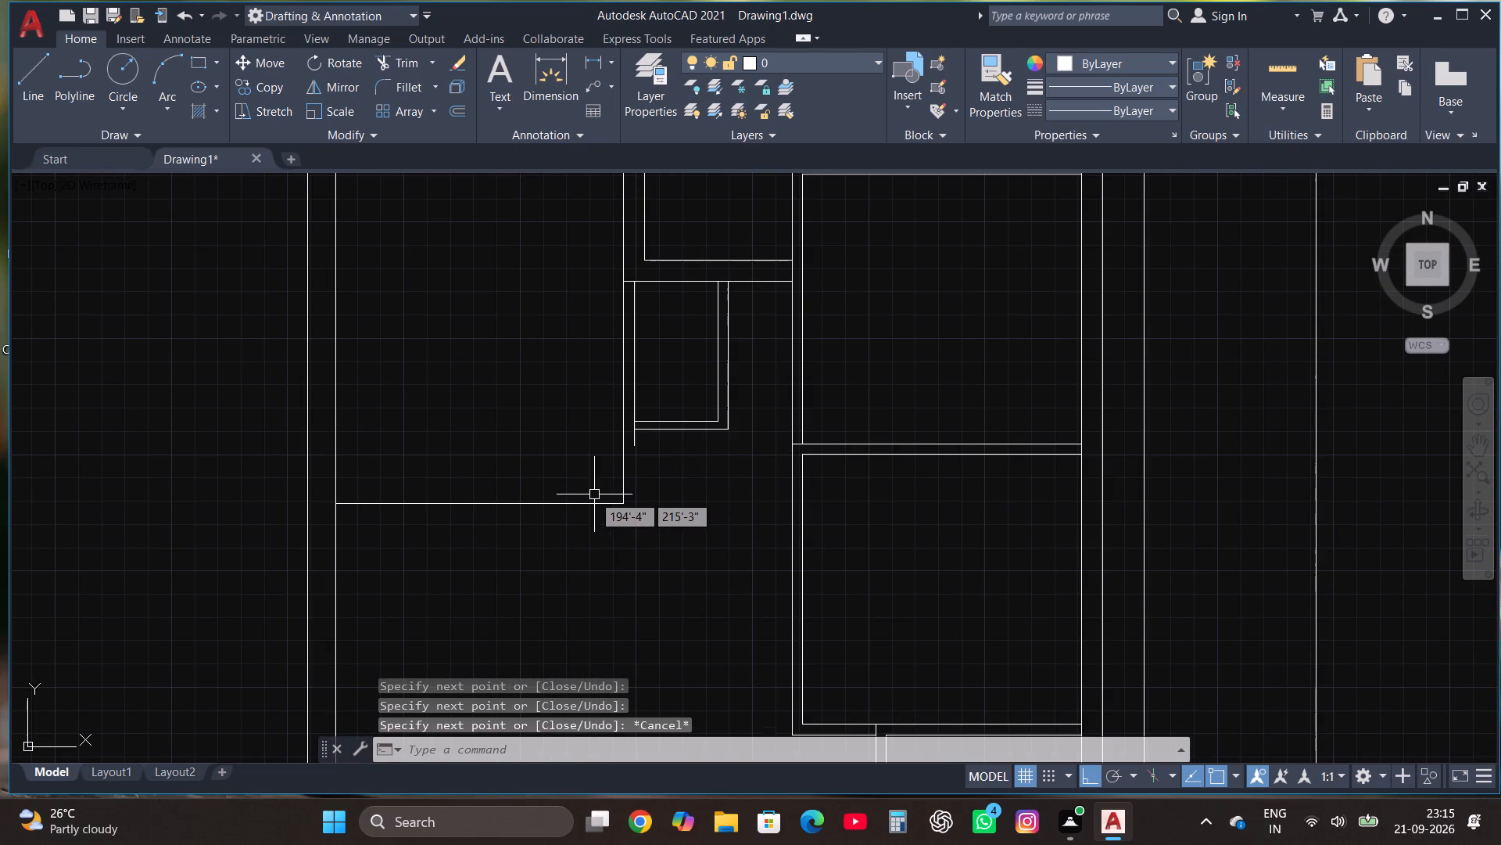
scroll(582, 494, up, 1)
scroll(582, 494, down, 1)
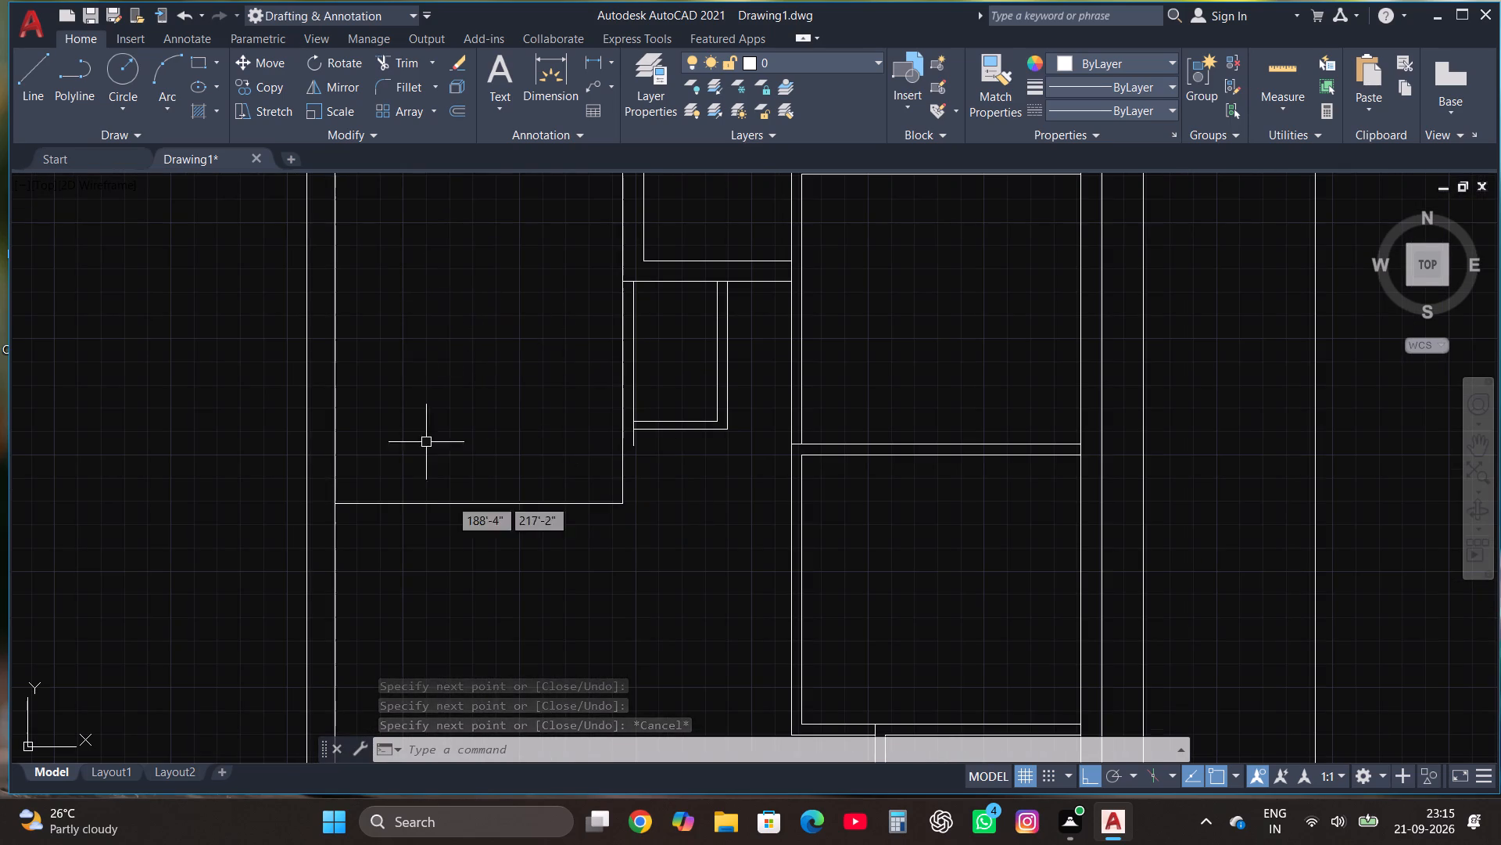
click(462, 527)
click(440, 446)
click(450, 110)
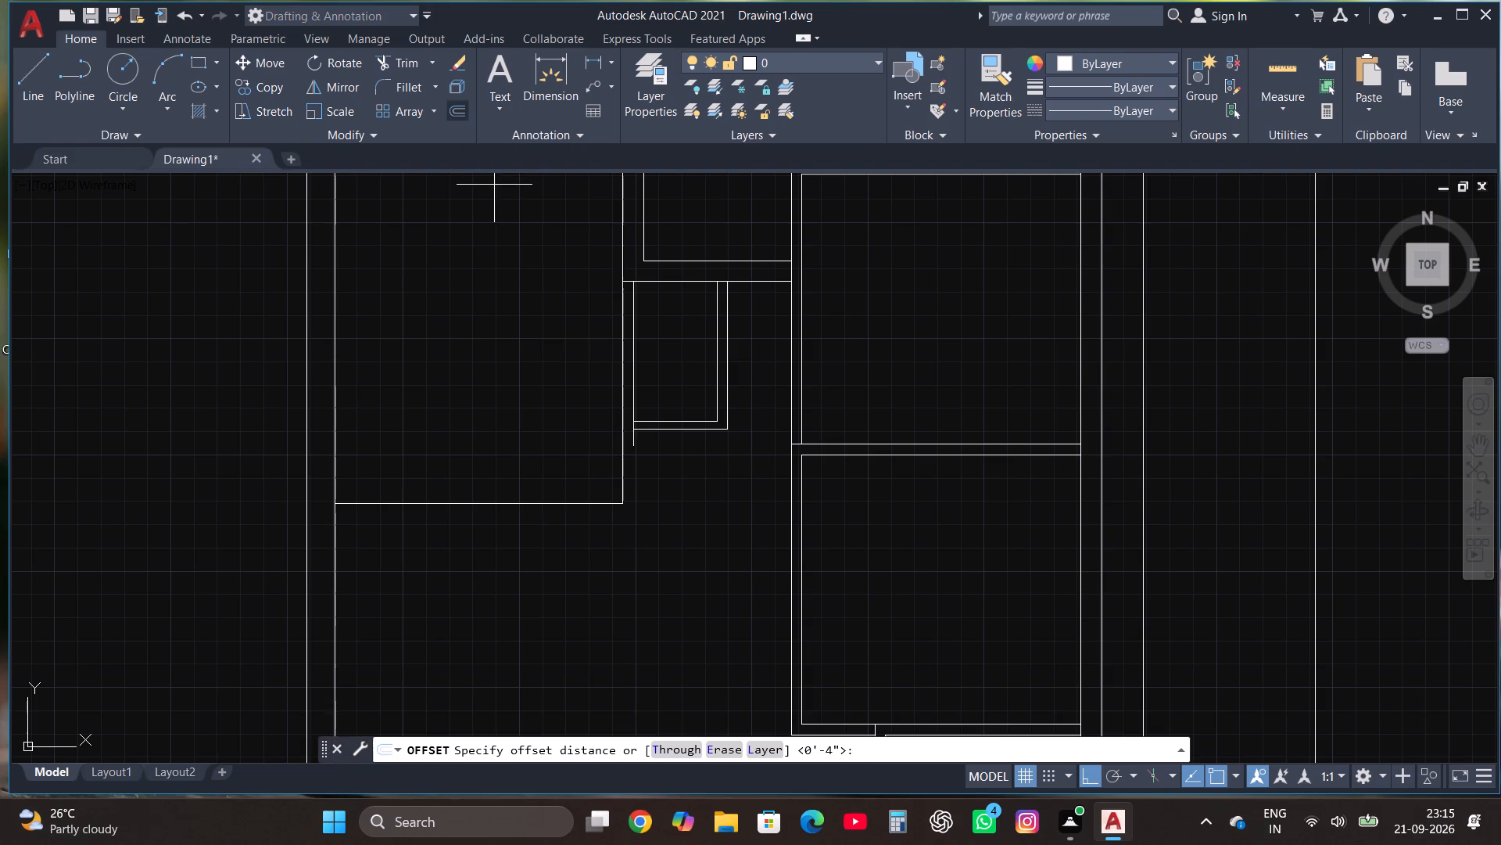
click(443, 501)
click(443, 526)
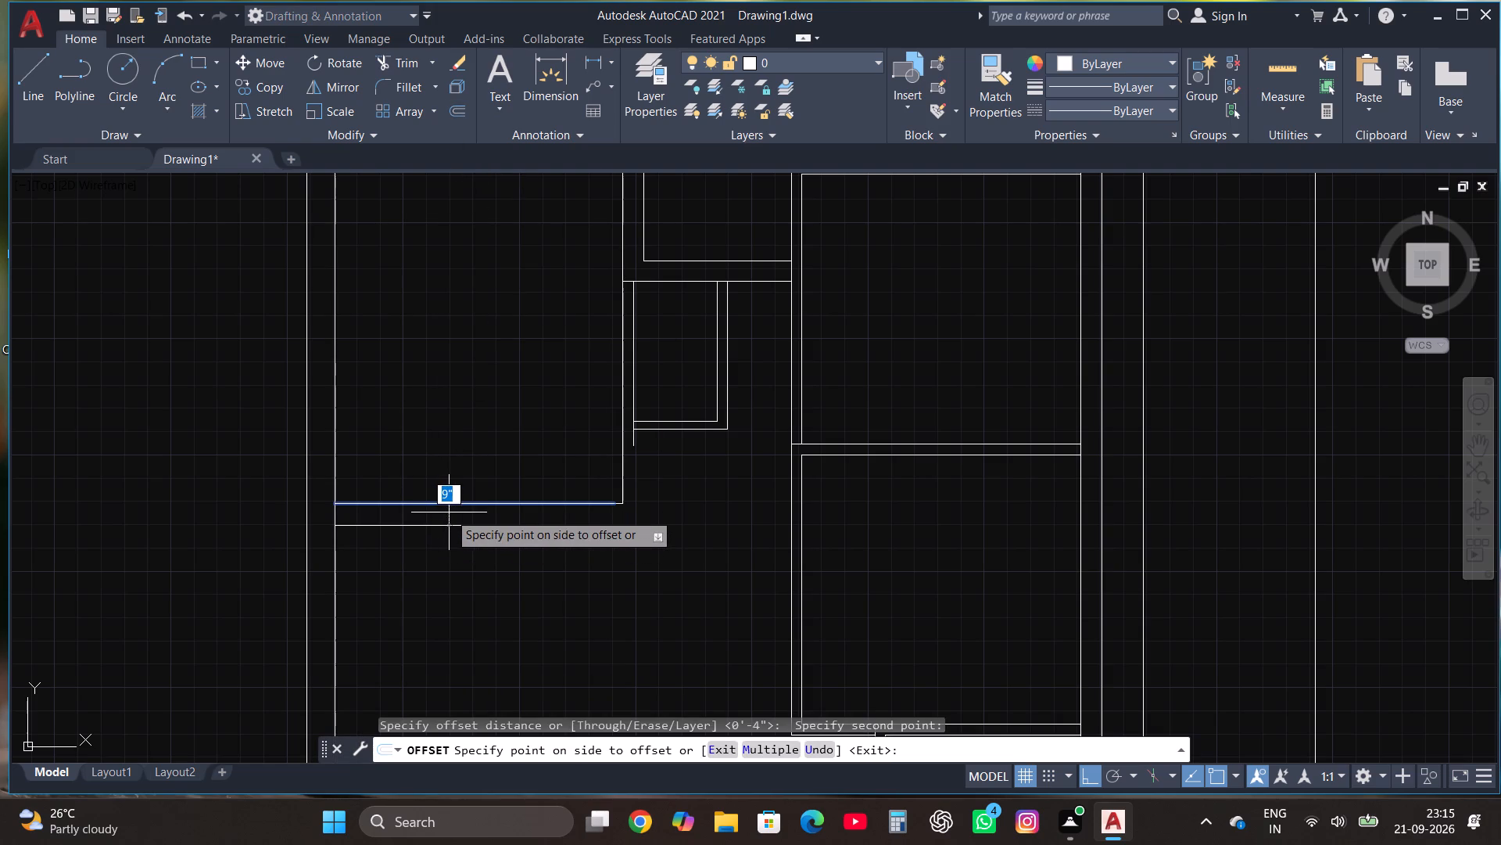
text(4.5")
key(Return)
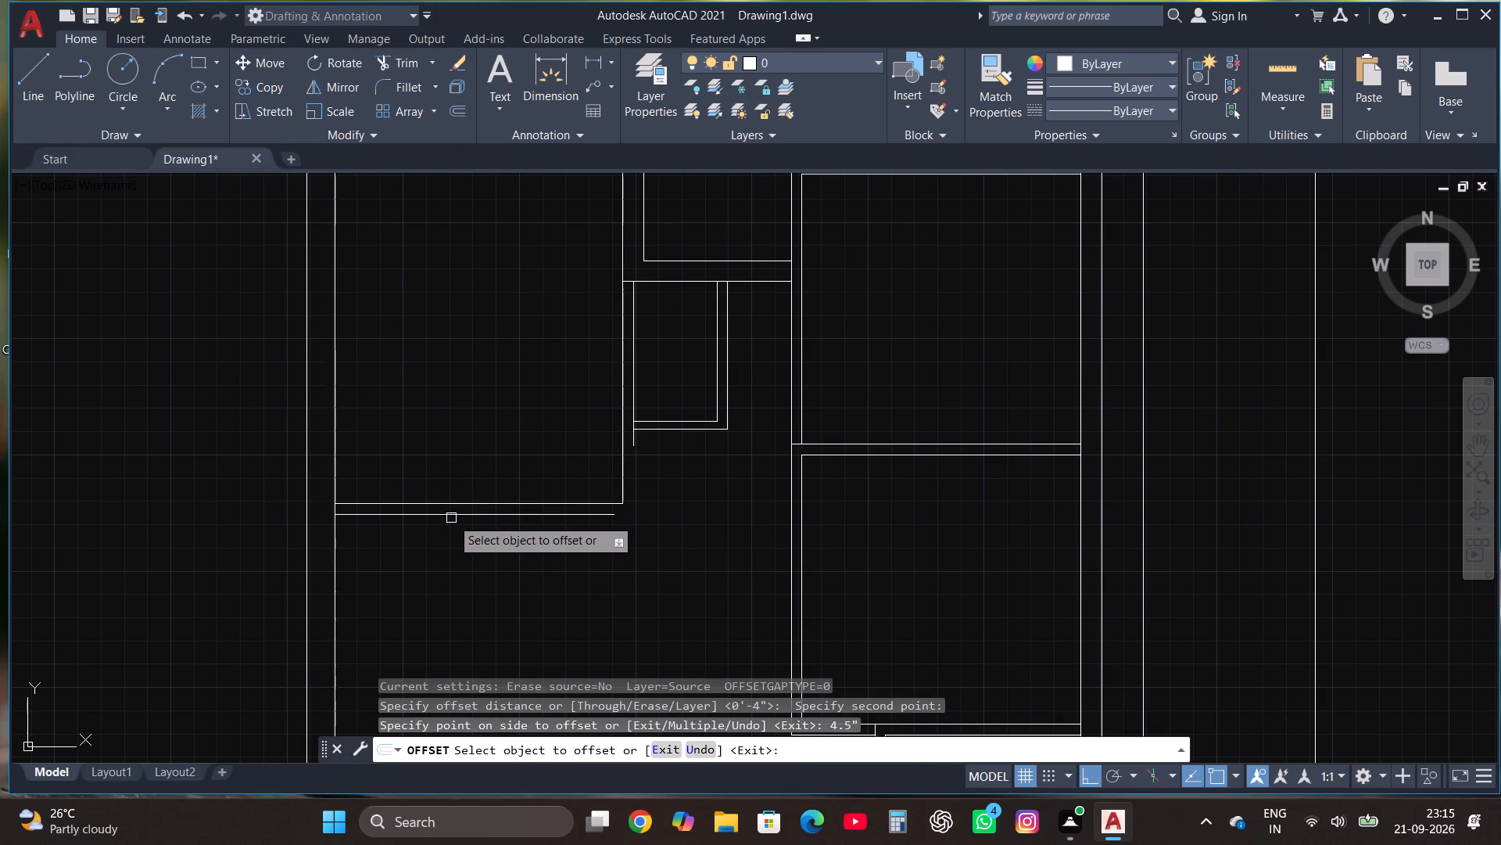
Offset the short lower segment of the top-left room's right side line 4.5" outward to the right.
click(625, 471)
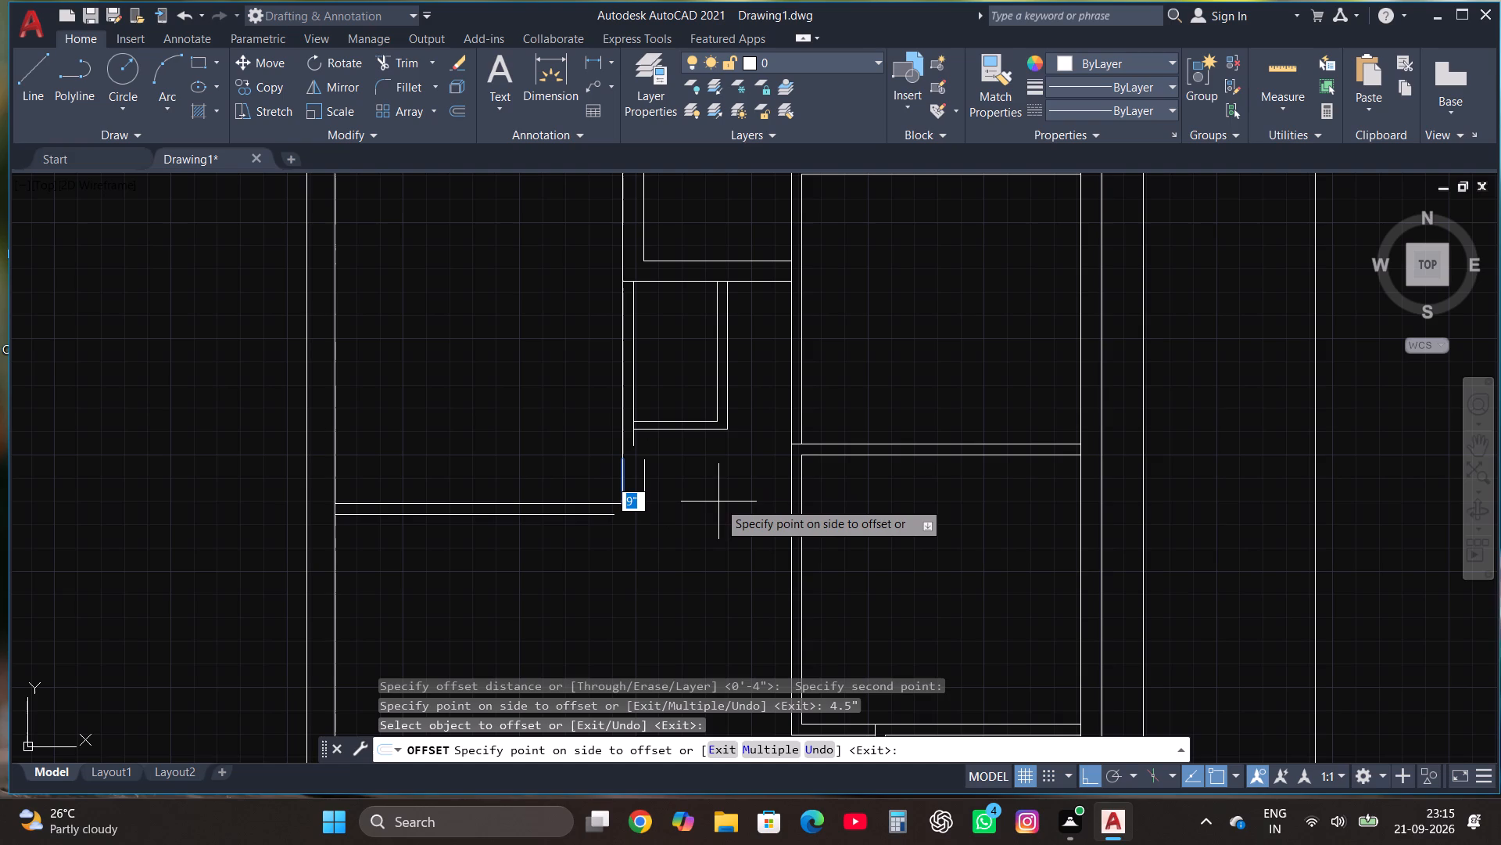
text(4.5")
key(Return)
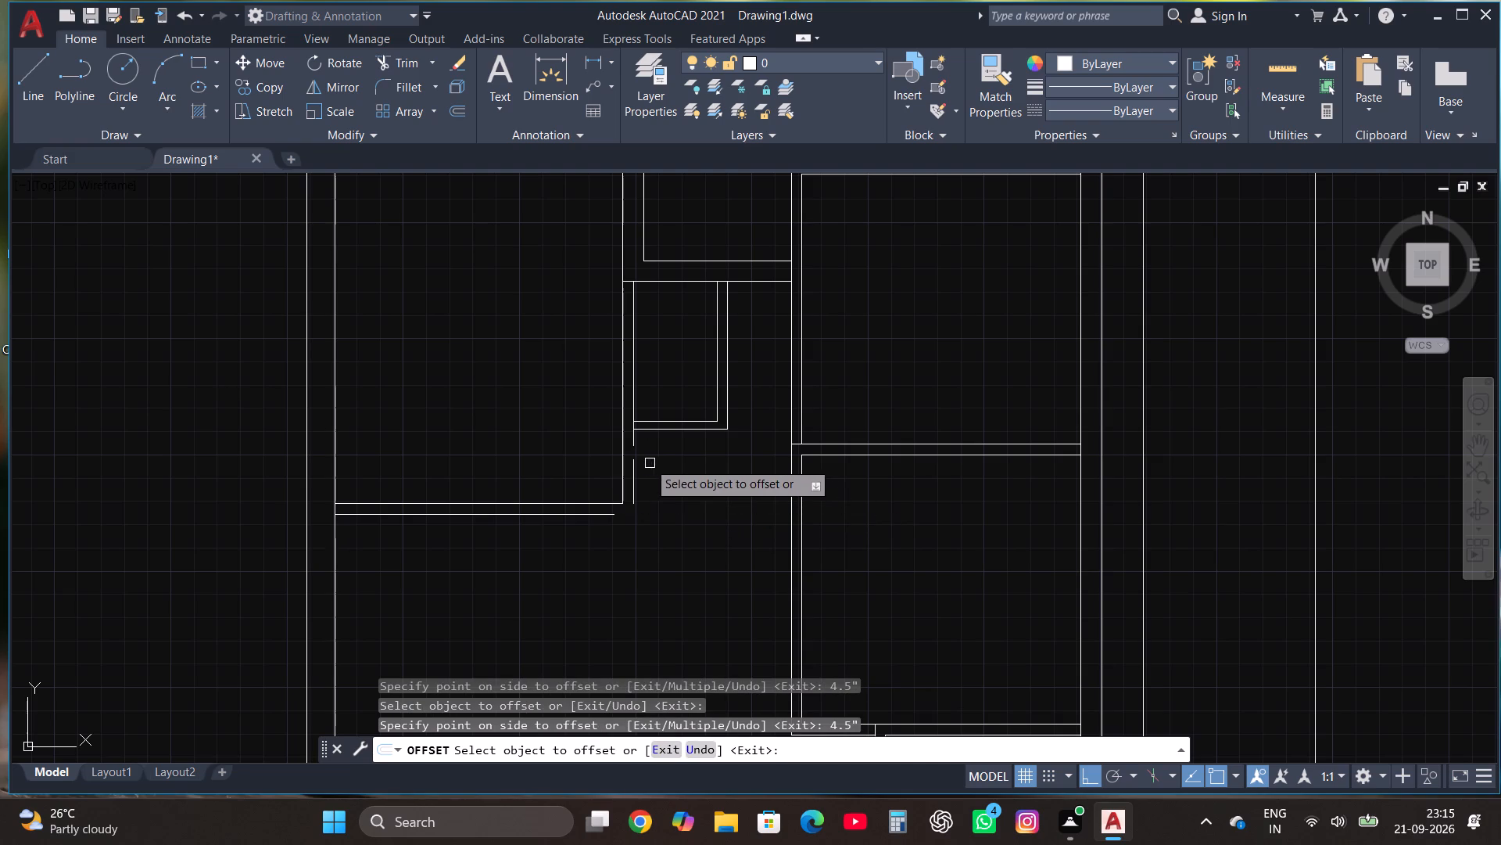
key(Escape)
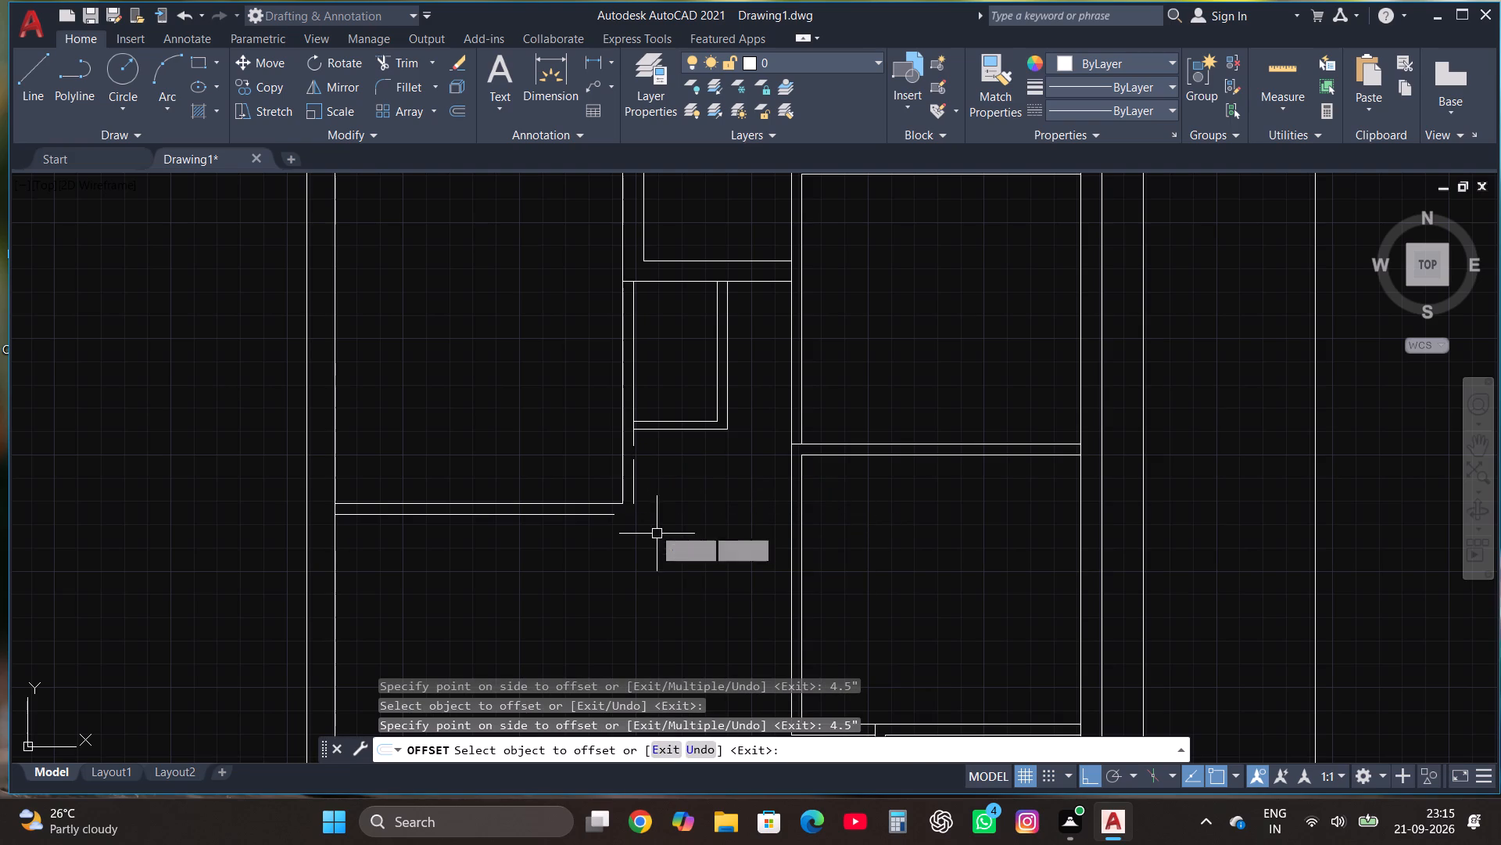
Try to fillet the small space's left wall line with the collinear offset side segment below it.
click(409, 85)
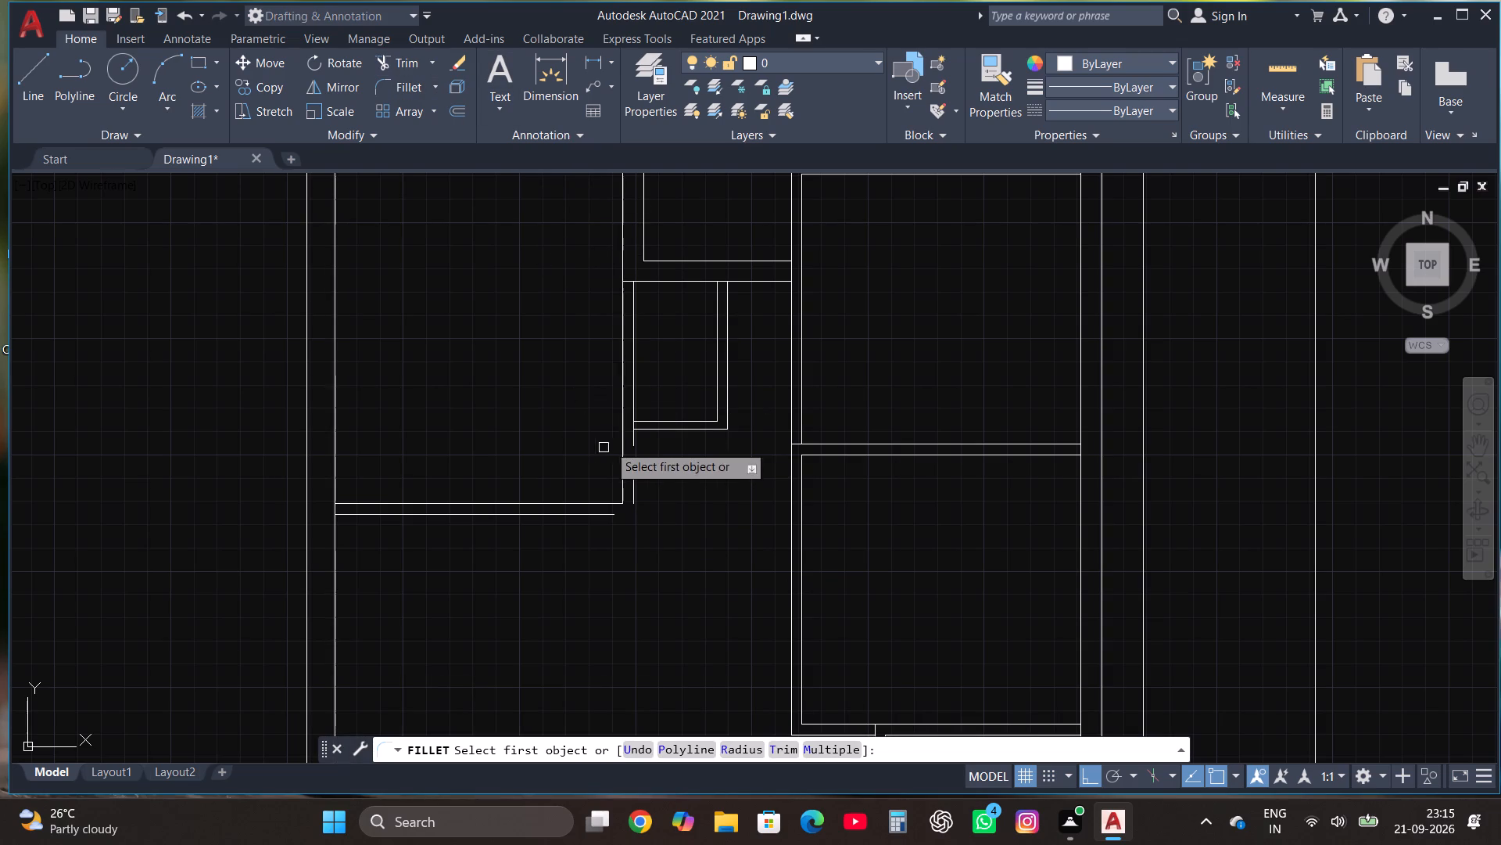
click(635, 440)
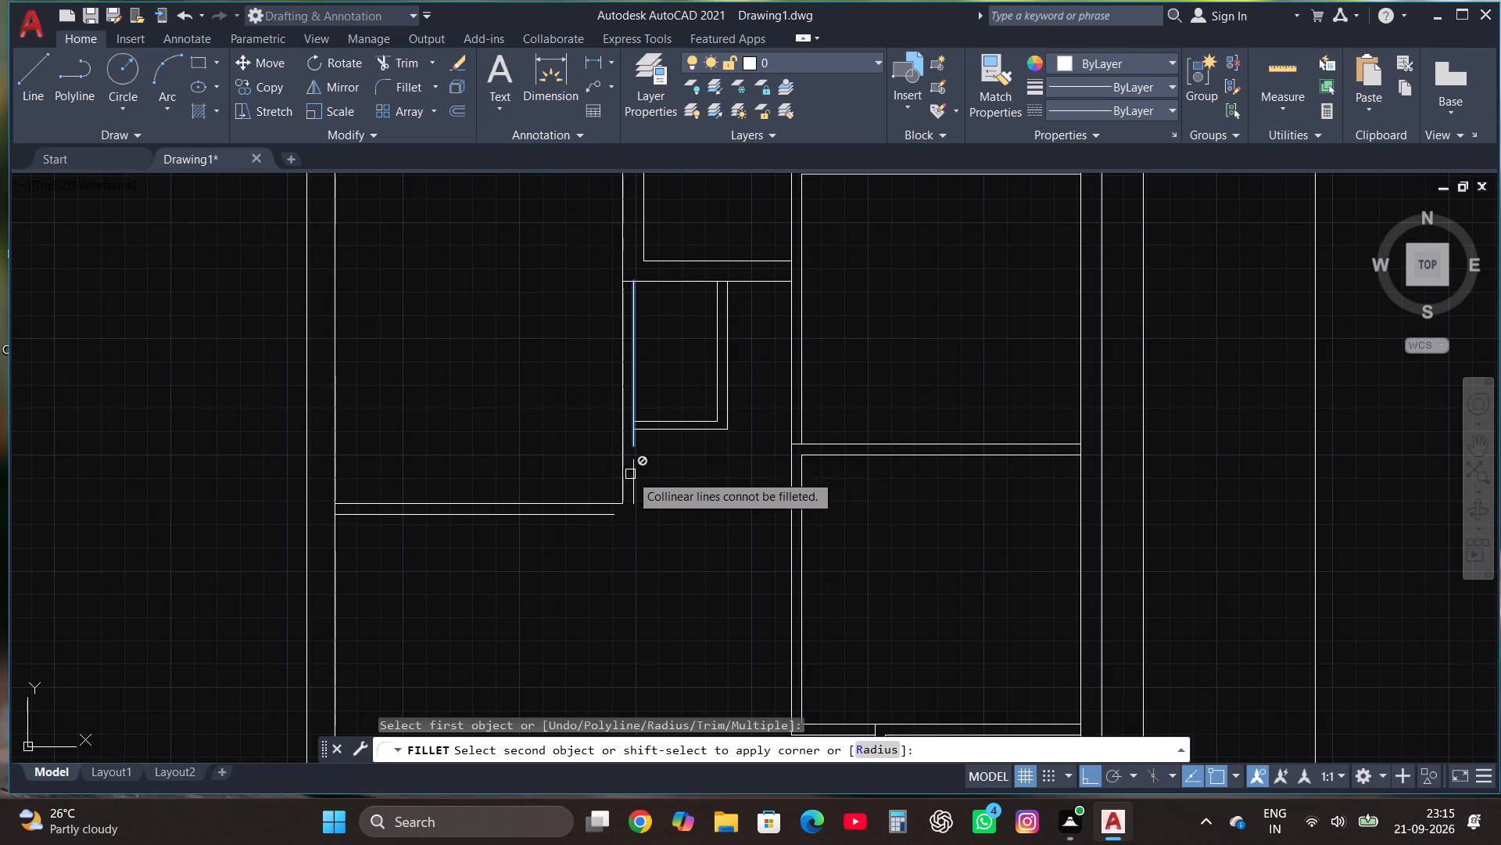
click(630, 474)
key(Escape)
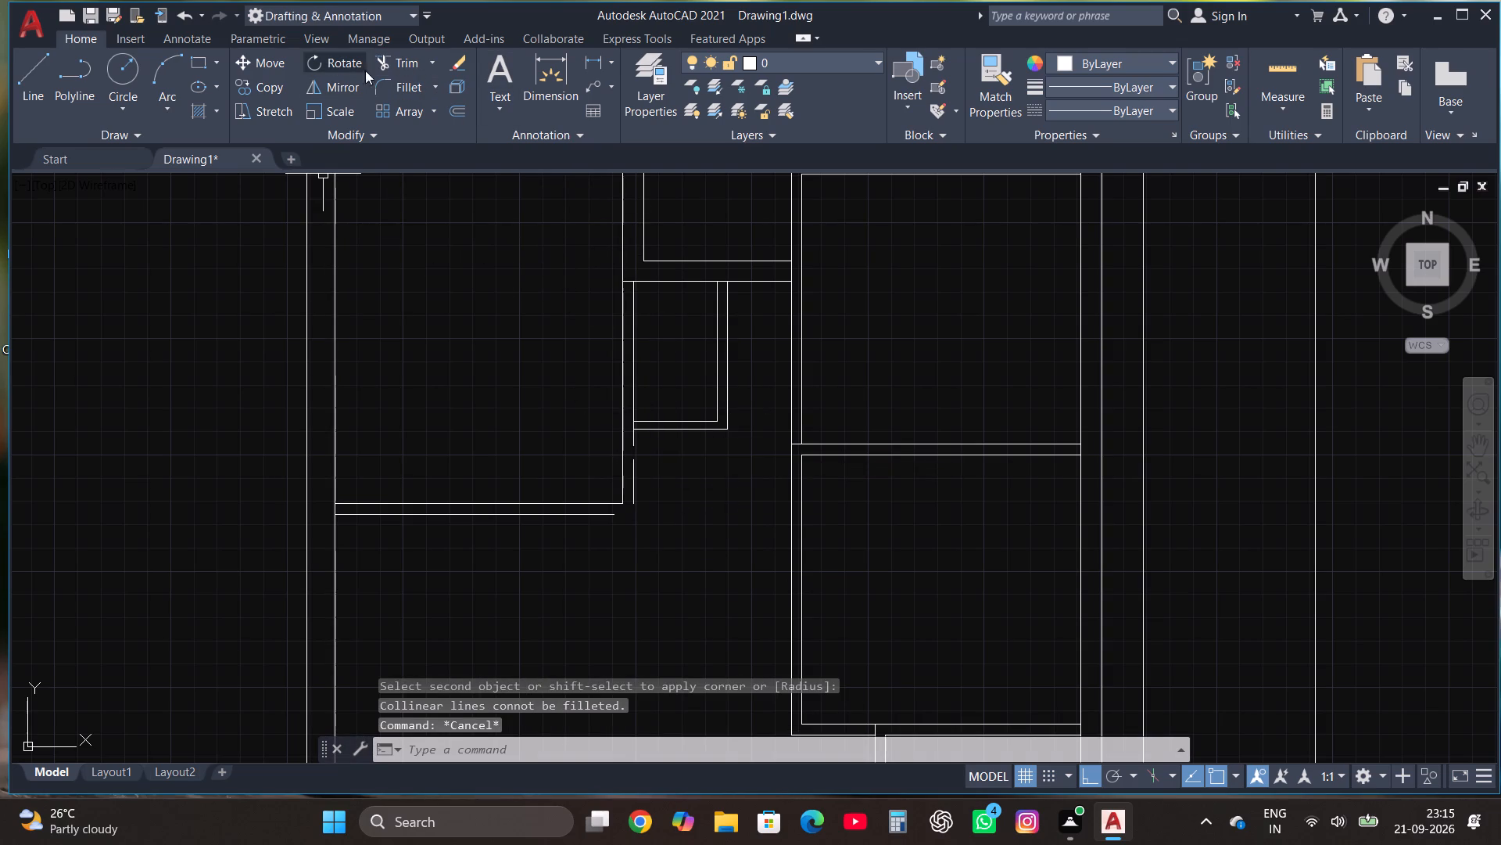
Draw a vertical line from the lower end of the small space's left wall line down past the offset base line.
click(12, 79)
click(32, 77)
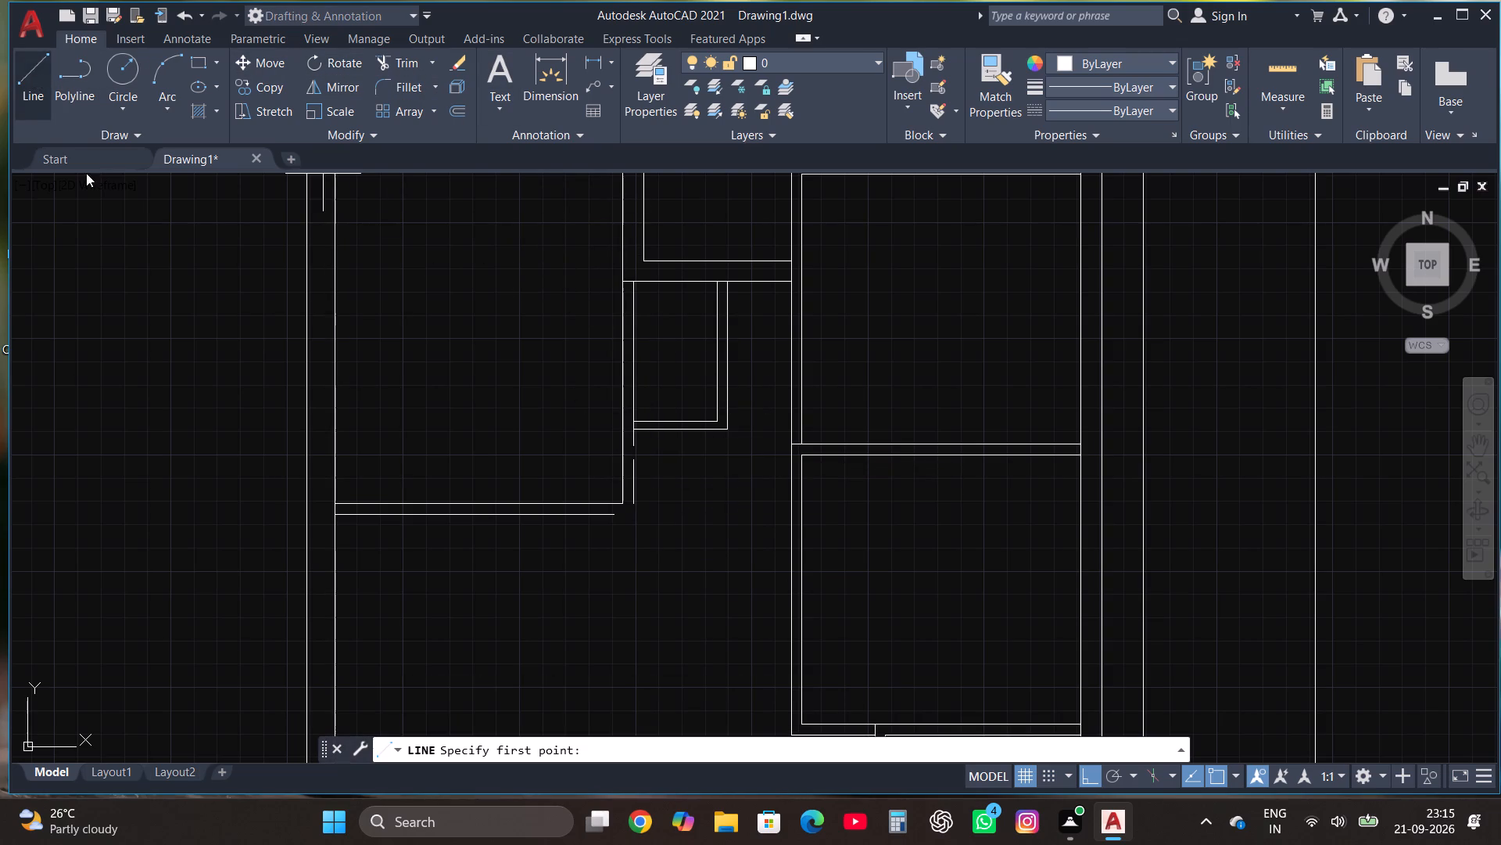
click(634, 445)
click(628, 536)
key(Escape)
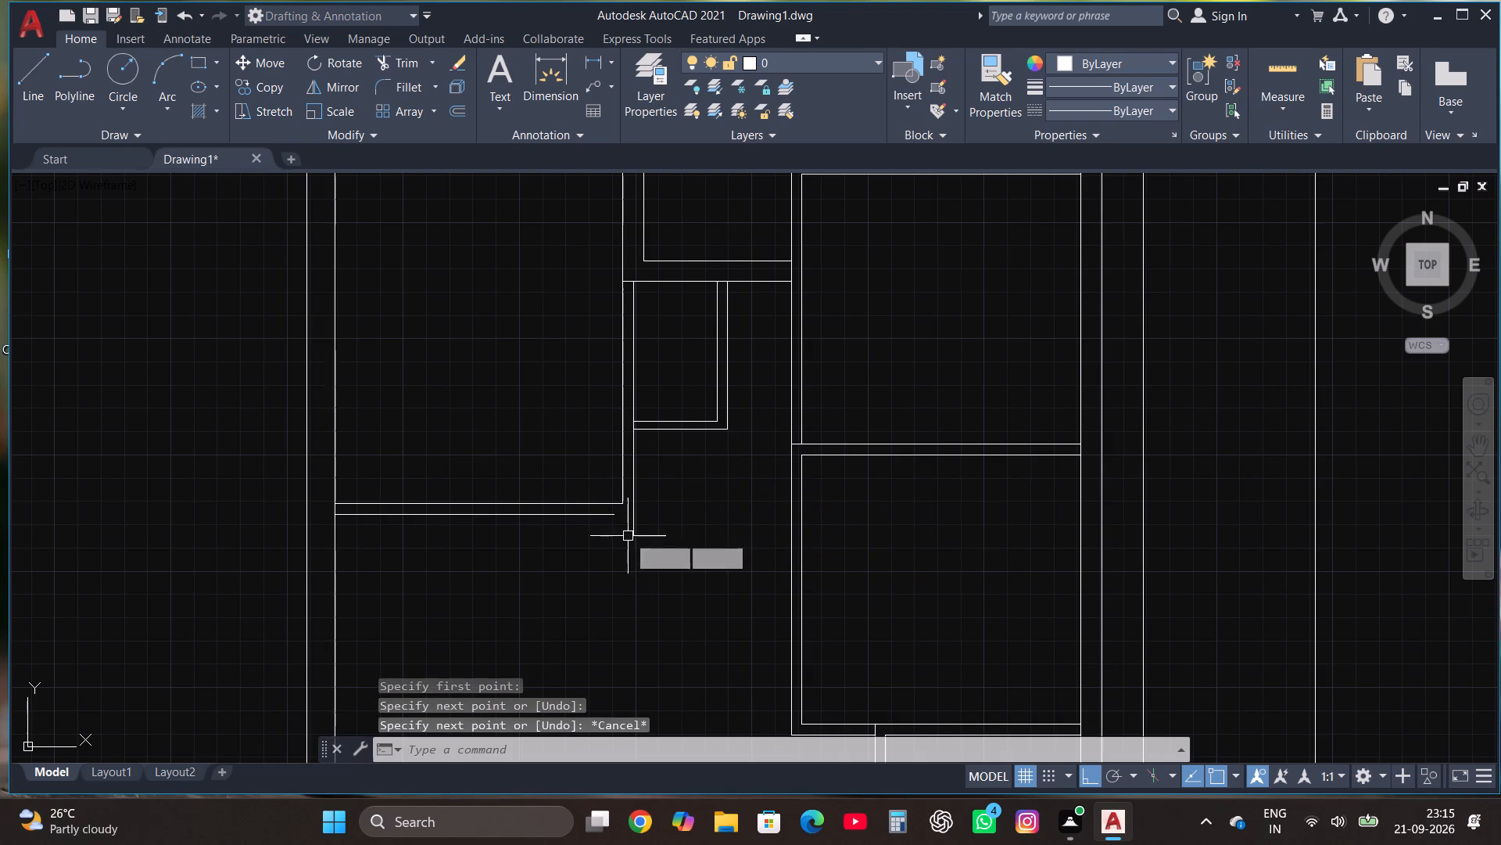
Fillet the offset base line and the extended side line into the top-left room's closed outer lower-right corner.
click(411, 81)
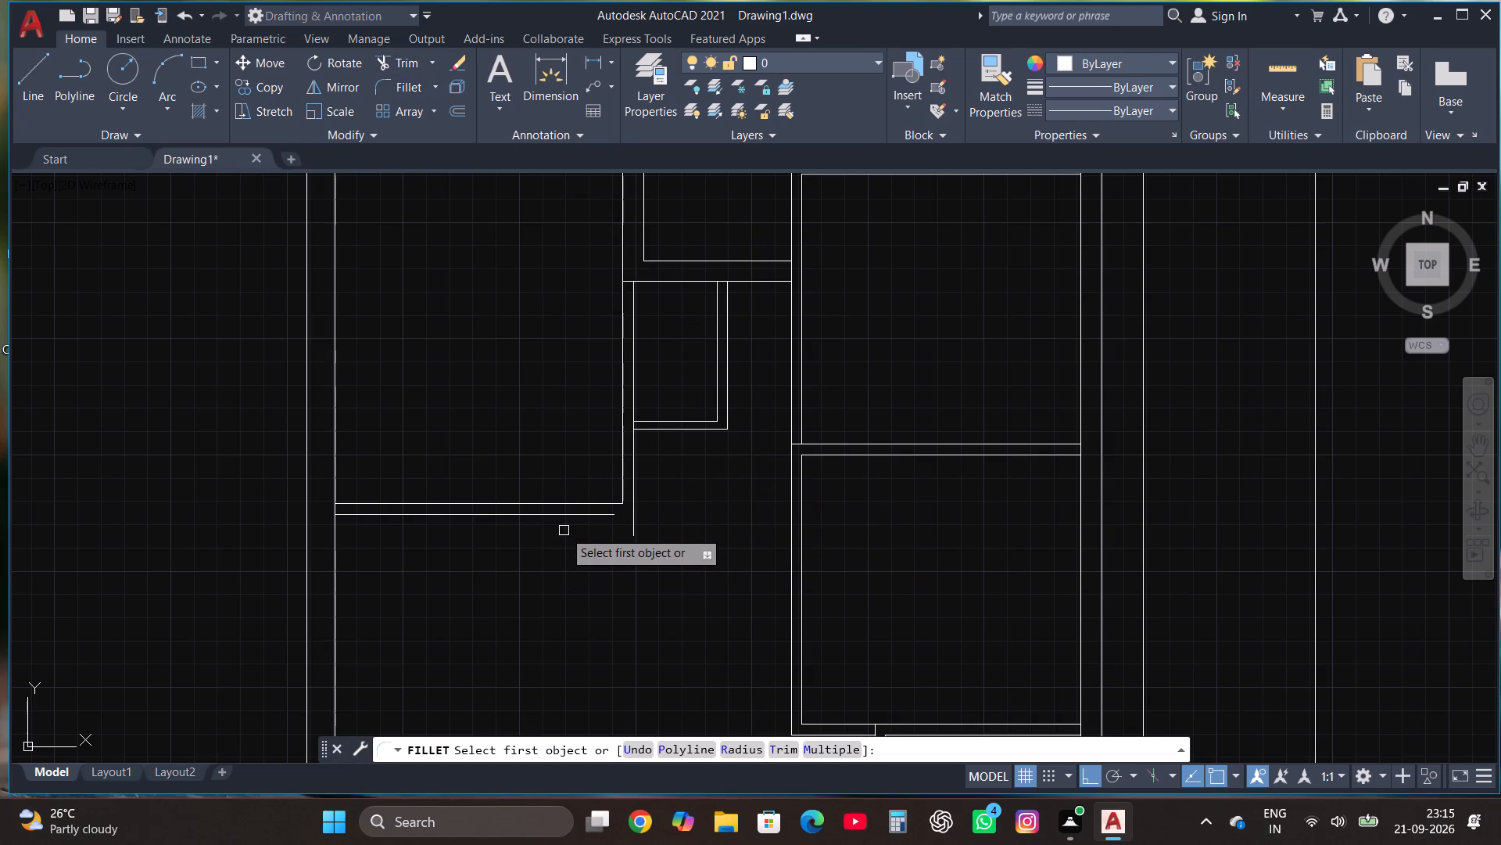
click(568, 516)
click(629, 509)
key(Escape)
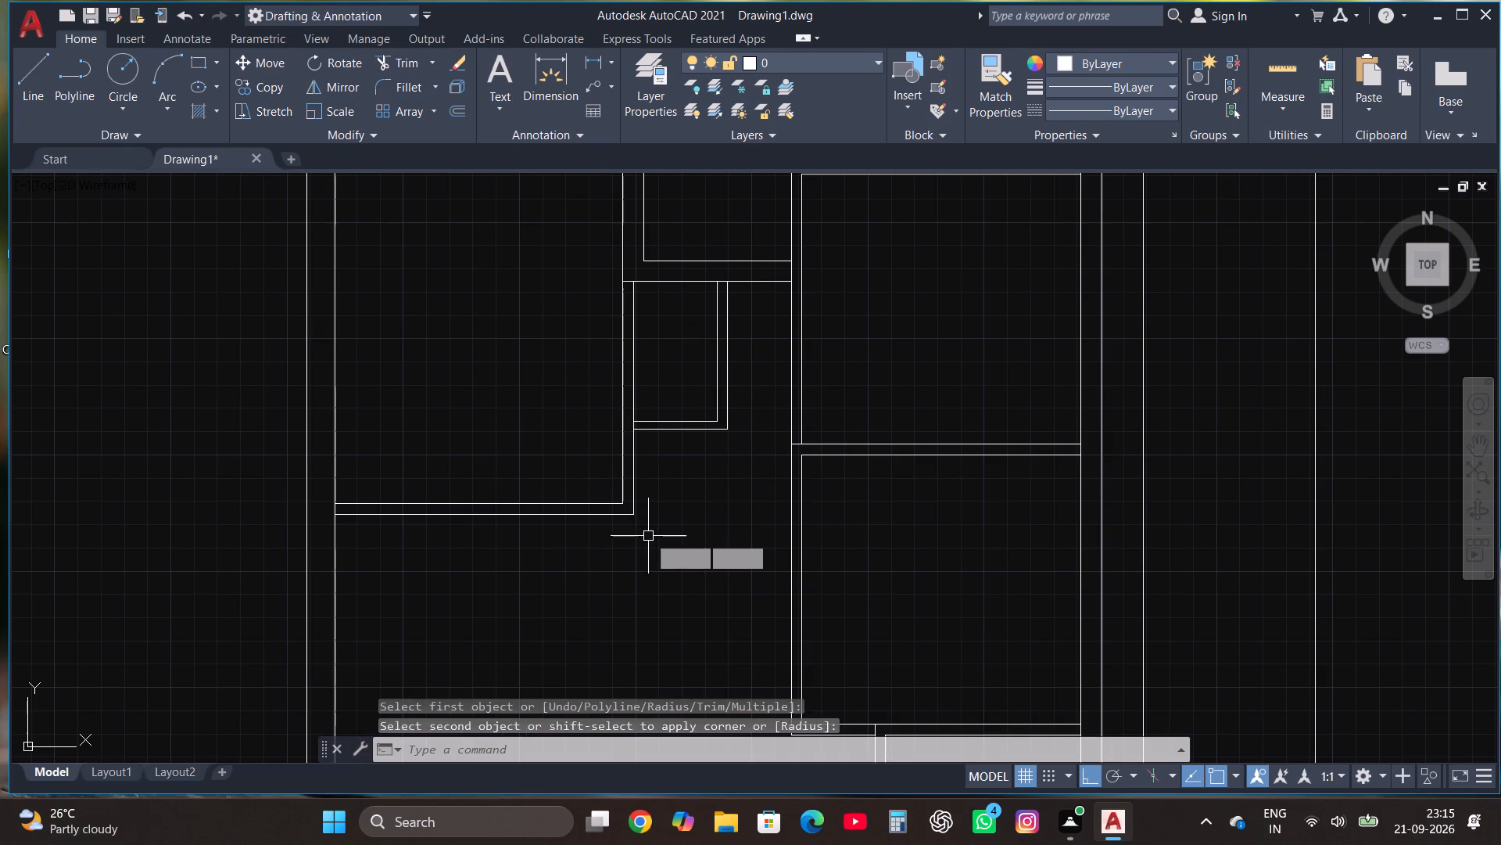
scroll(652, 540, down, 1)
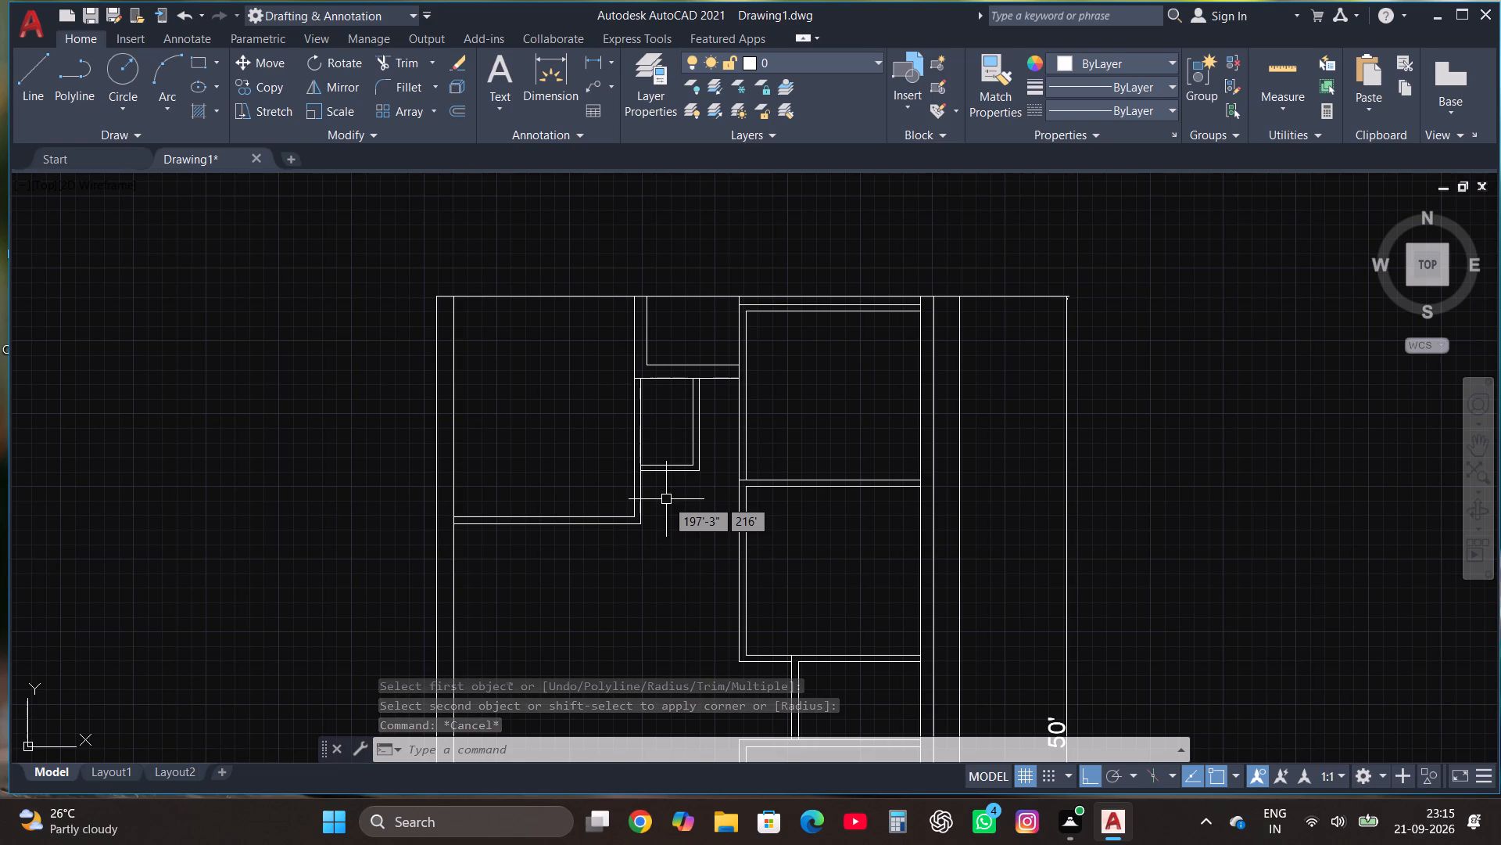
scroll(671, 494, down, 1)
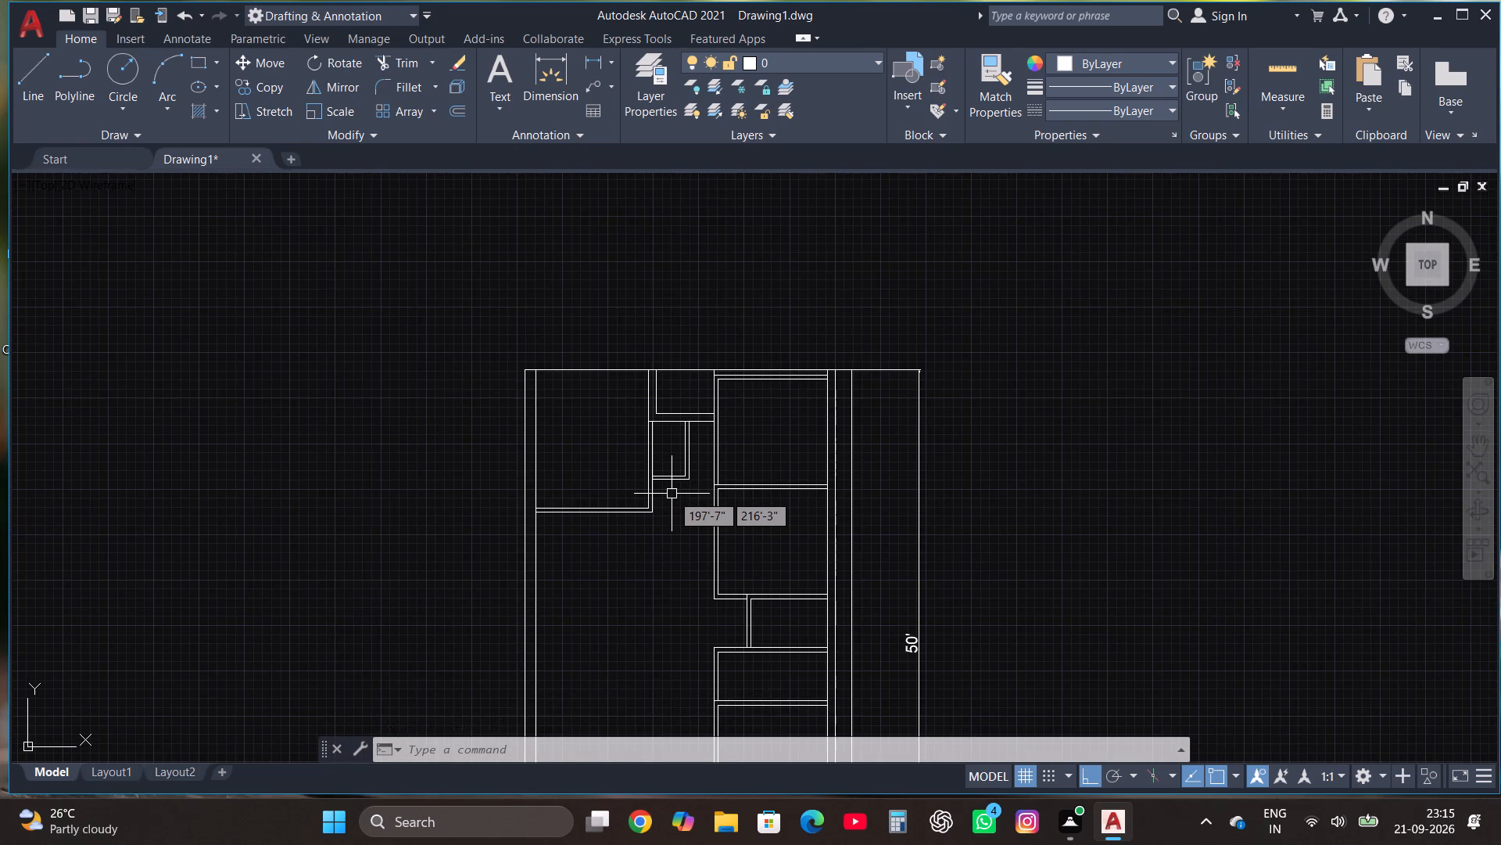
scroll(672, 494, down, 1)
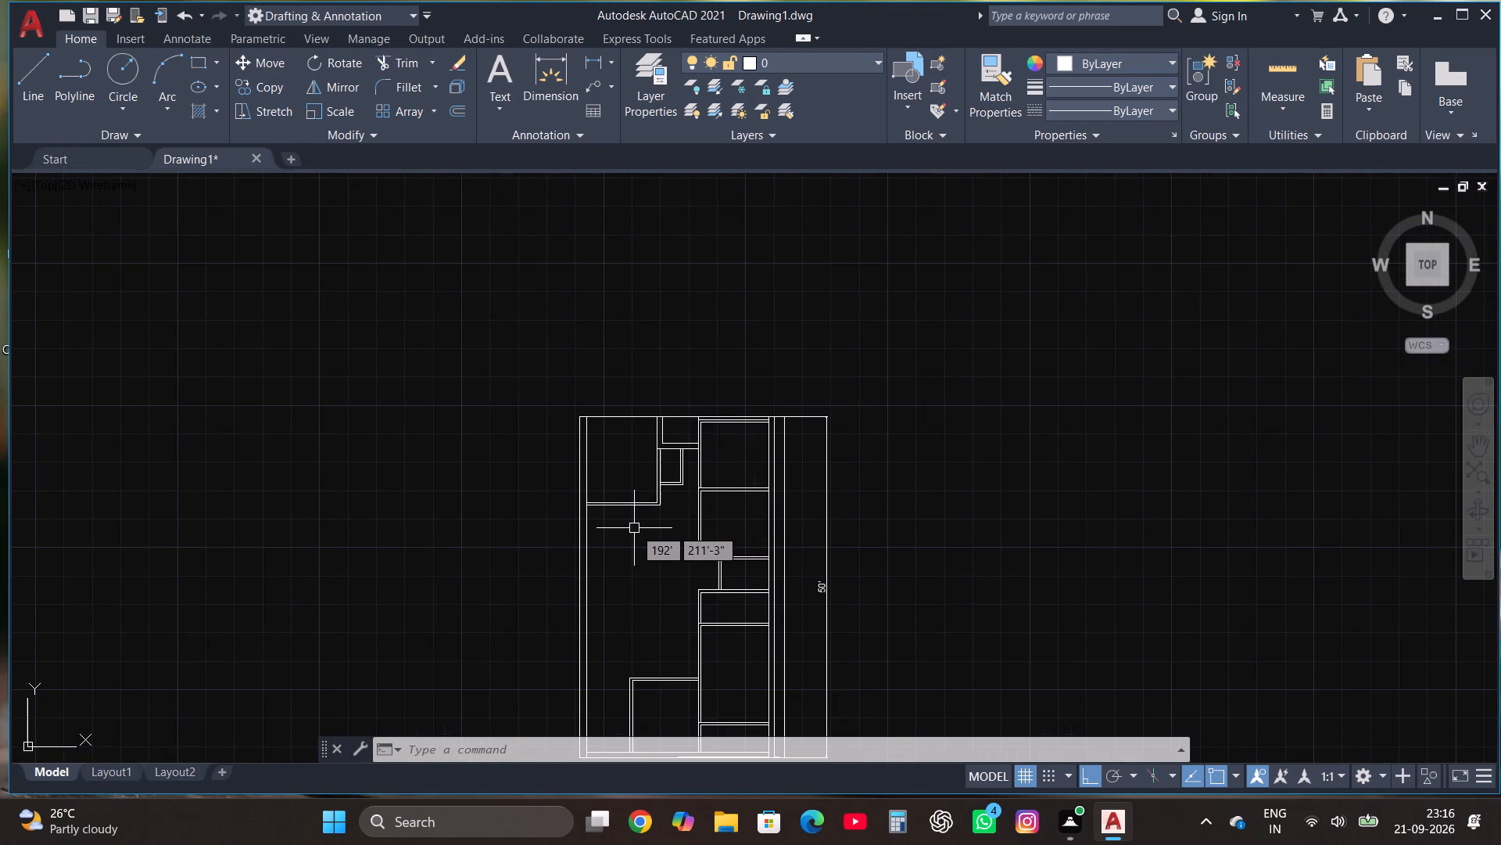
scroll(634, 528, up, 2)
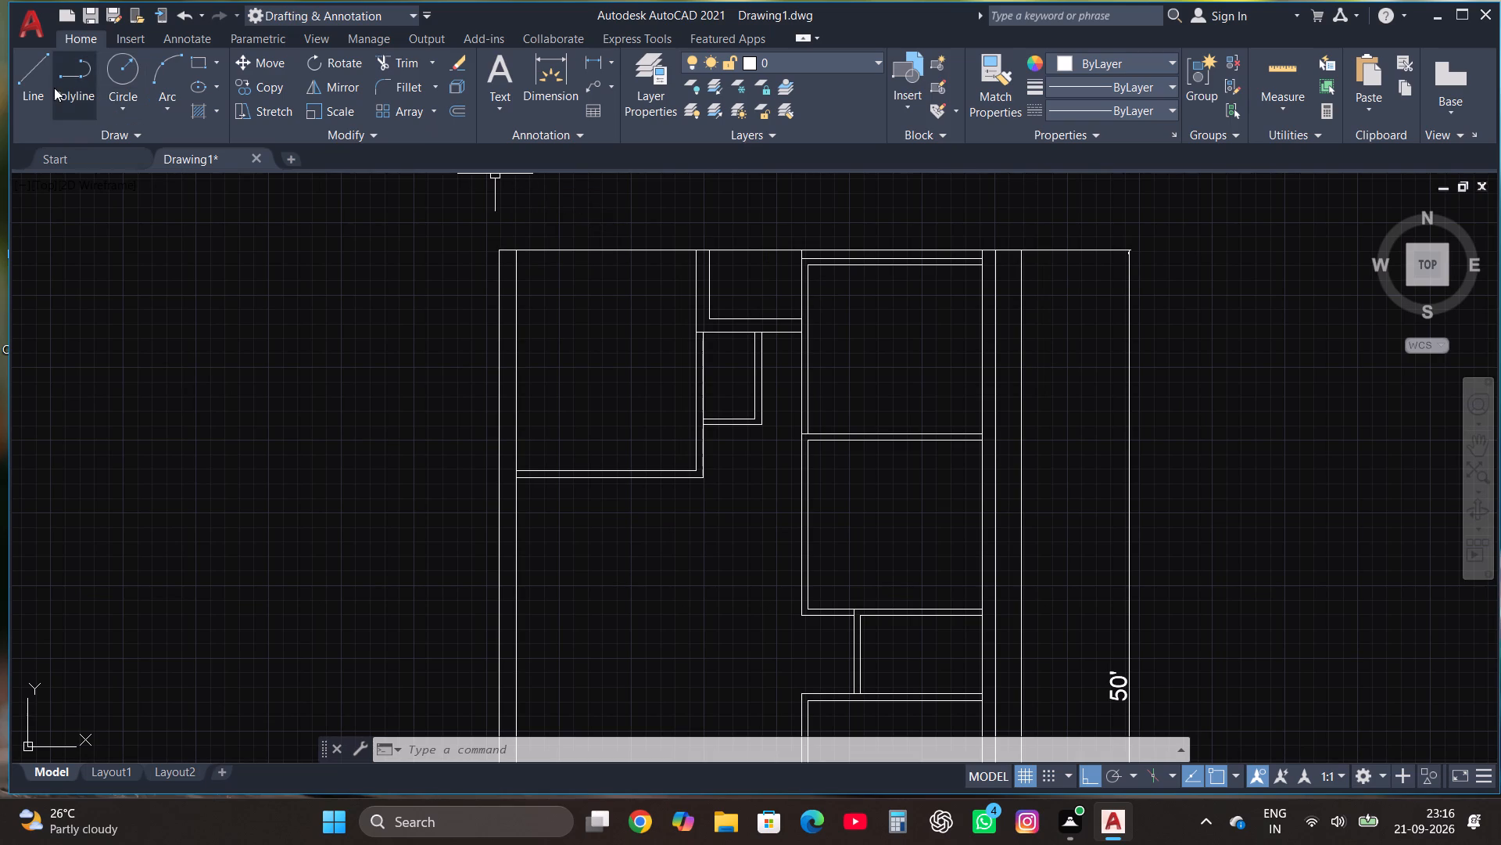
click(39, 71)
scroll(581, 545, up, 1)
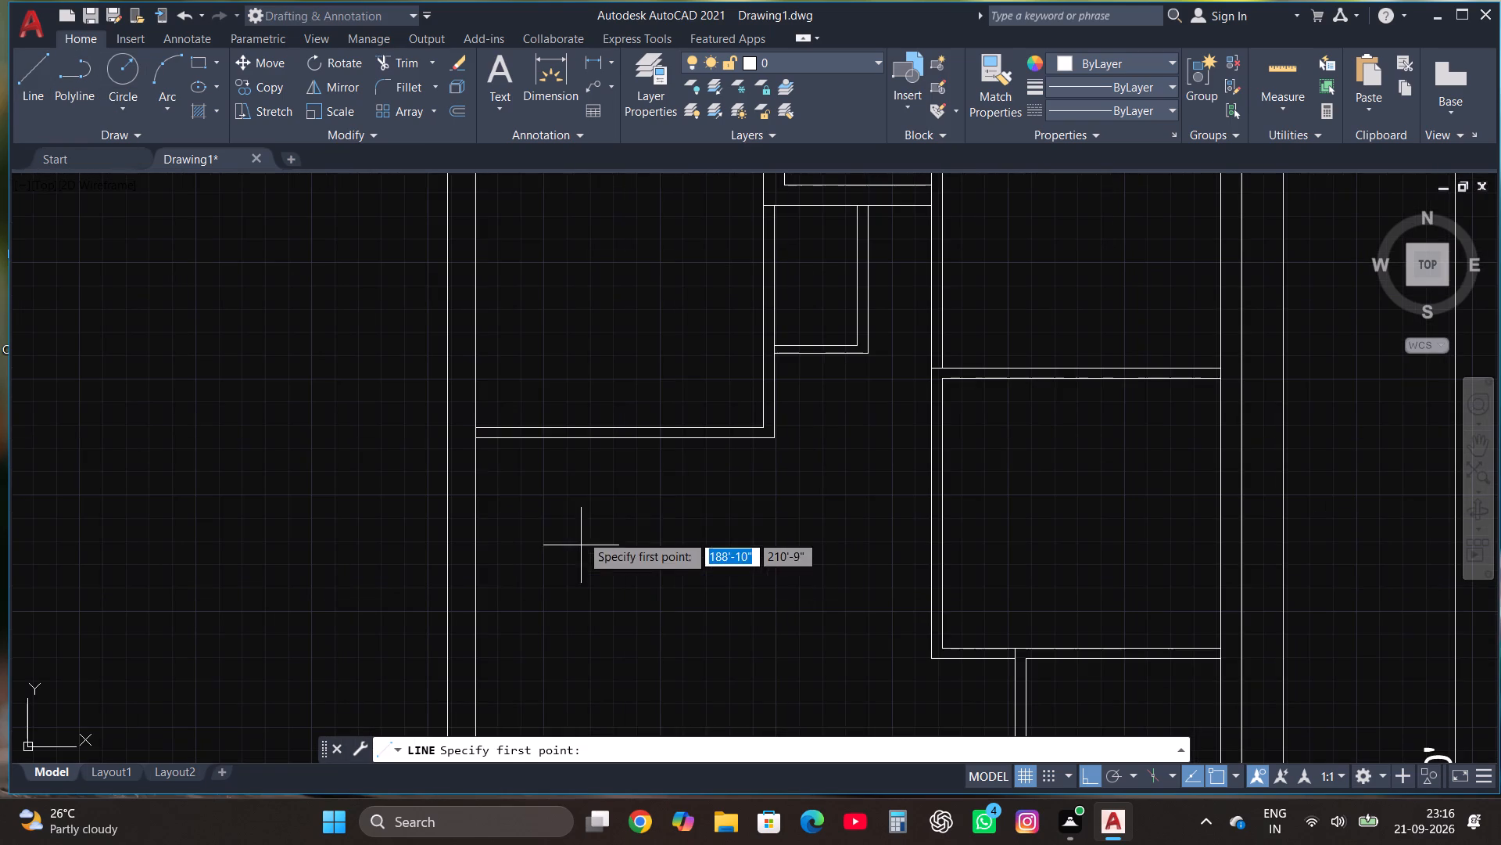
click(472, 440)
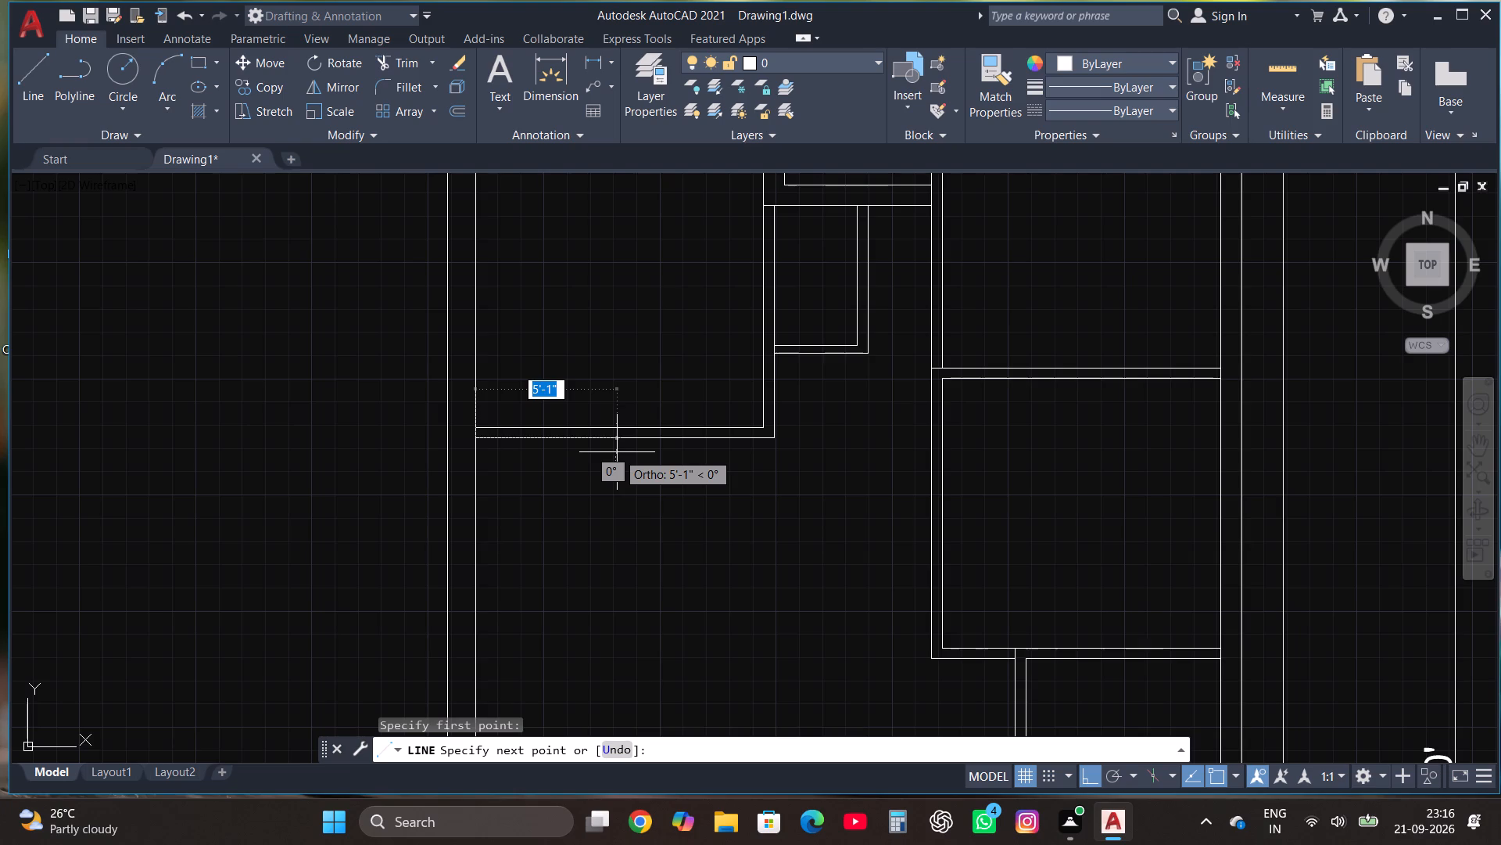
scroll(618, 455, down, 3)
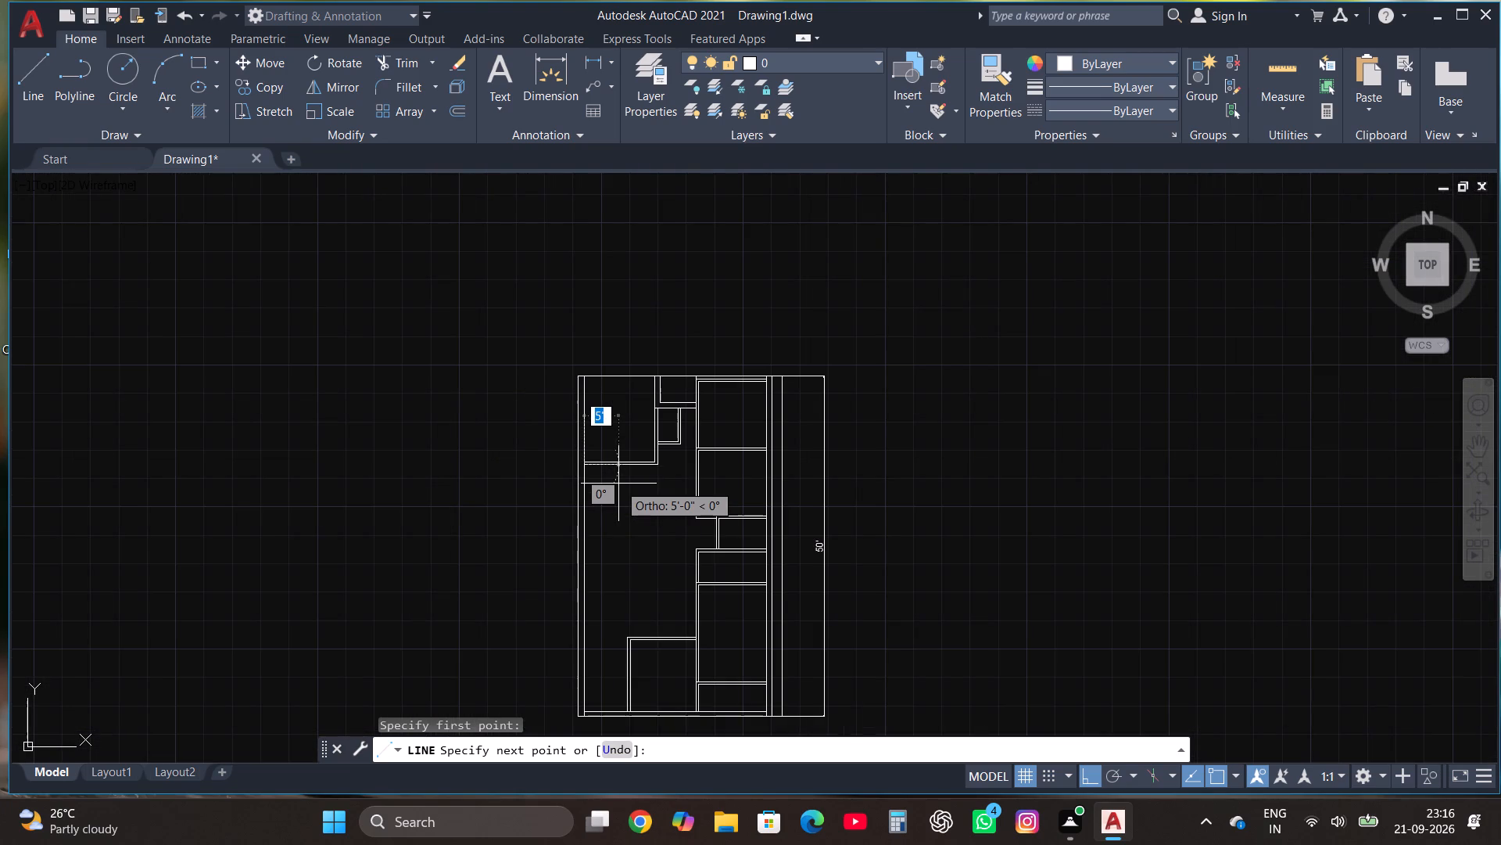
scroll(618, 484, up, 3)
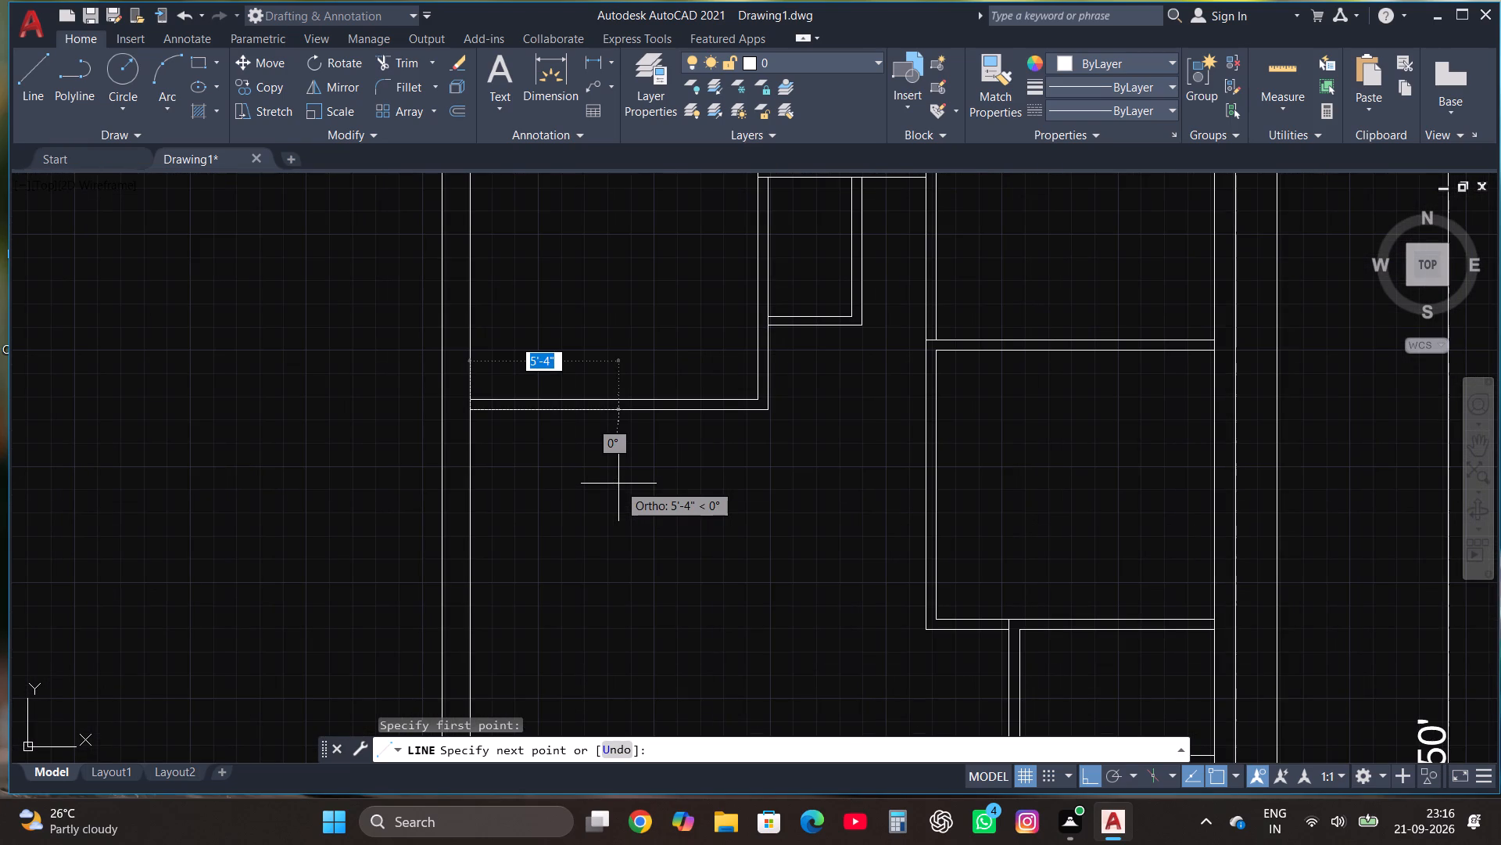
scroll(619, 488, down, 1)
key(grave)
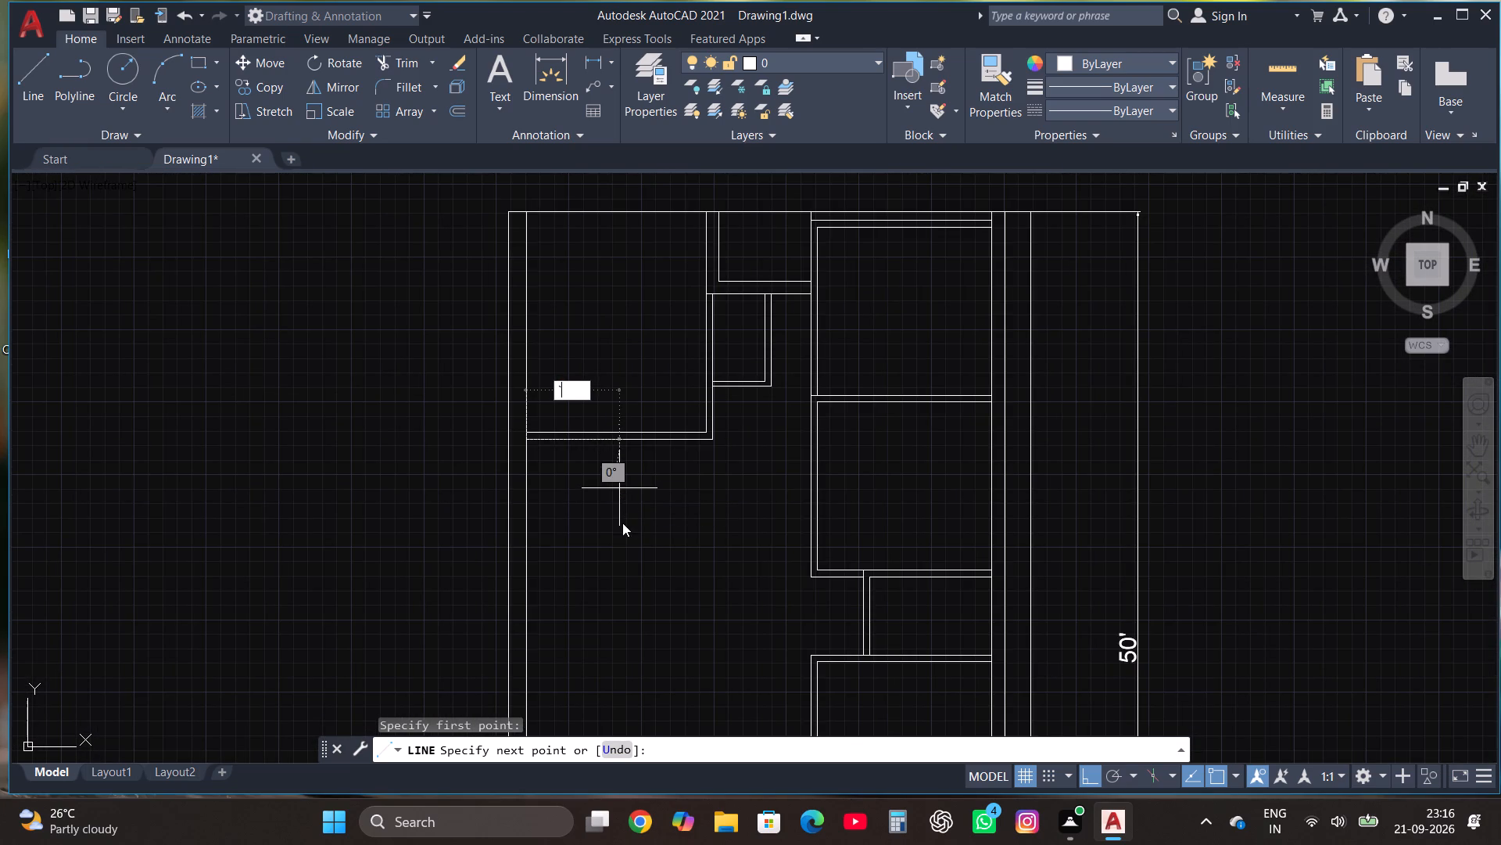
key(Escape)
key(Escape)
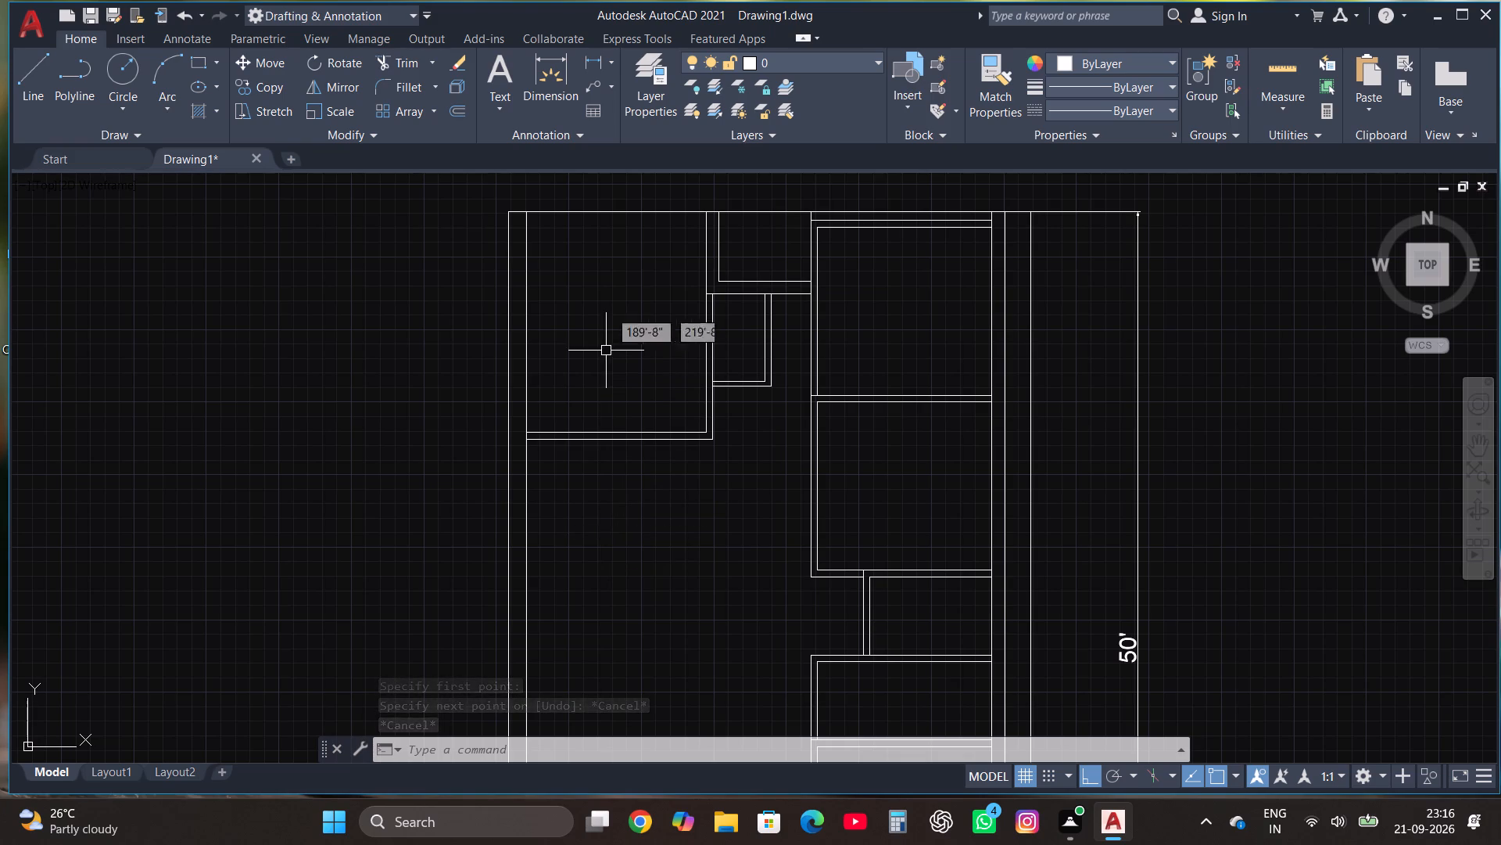
Offset the top-left room's left side line 9" to the right, into the room.
scroll(607, 228, up, 1)
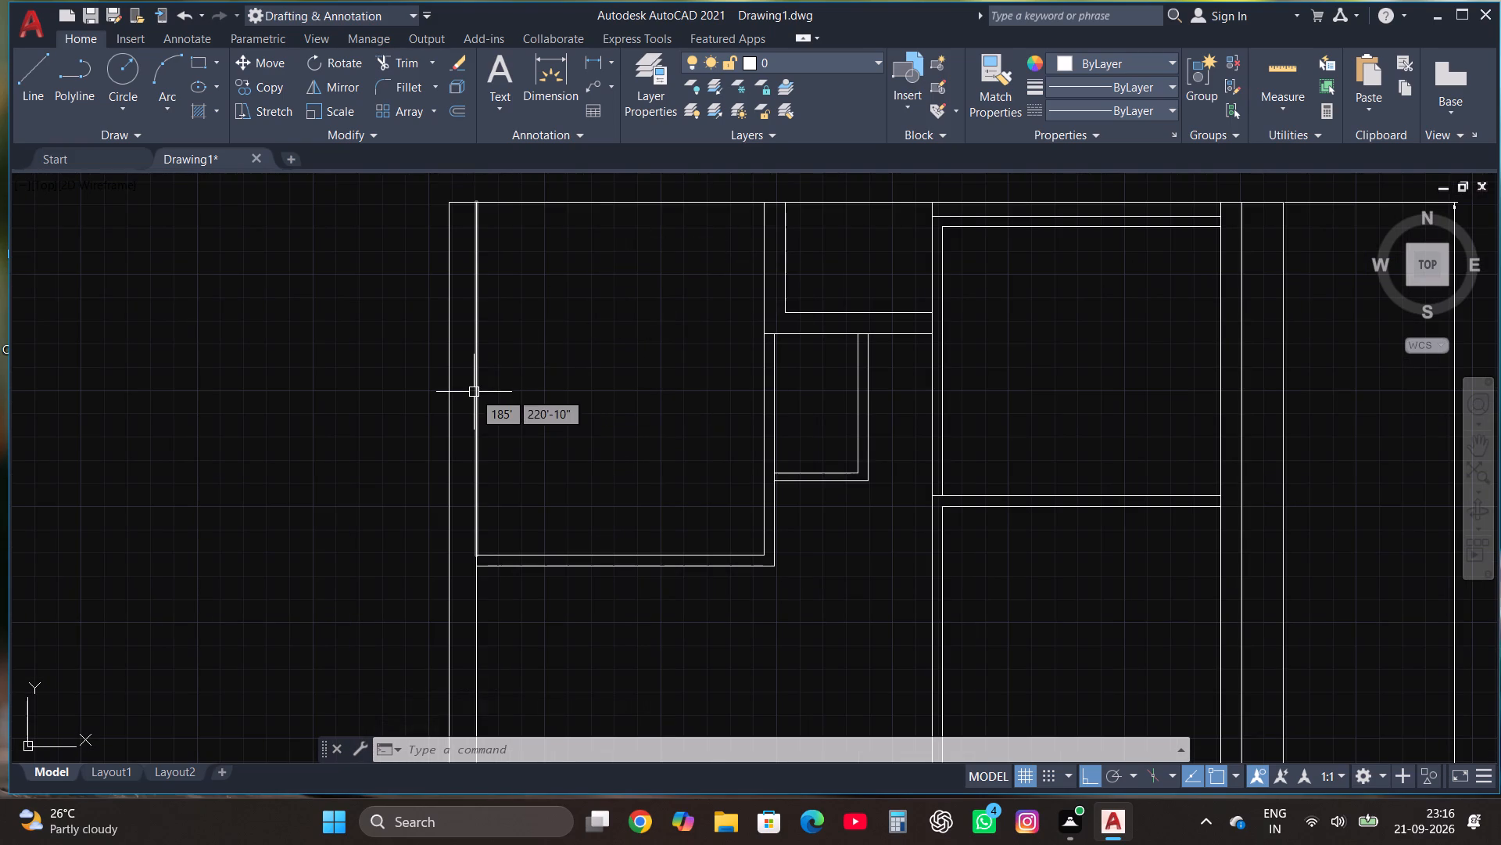
click(474, 392)
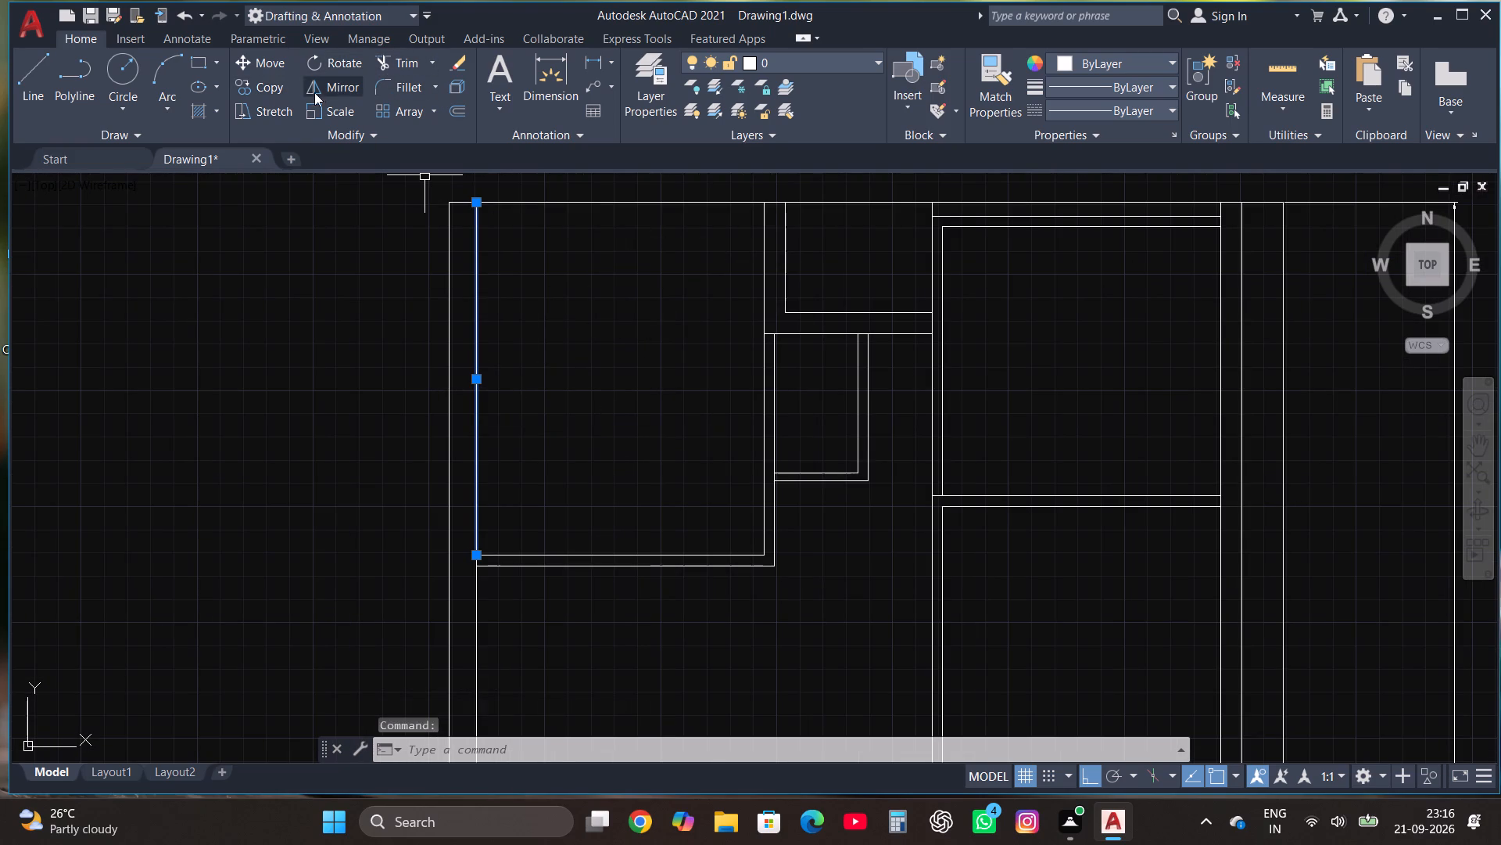
click(457, 110)
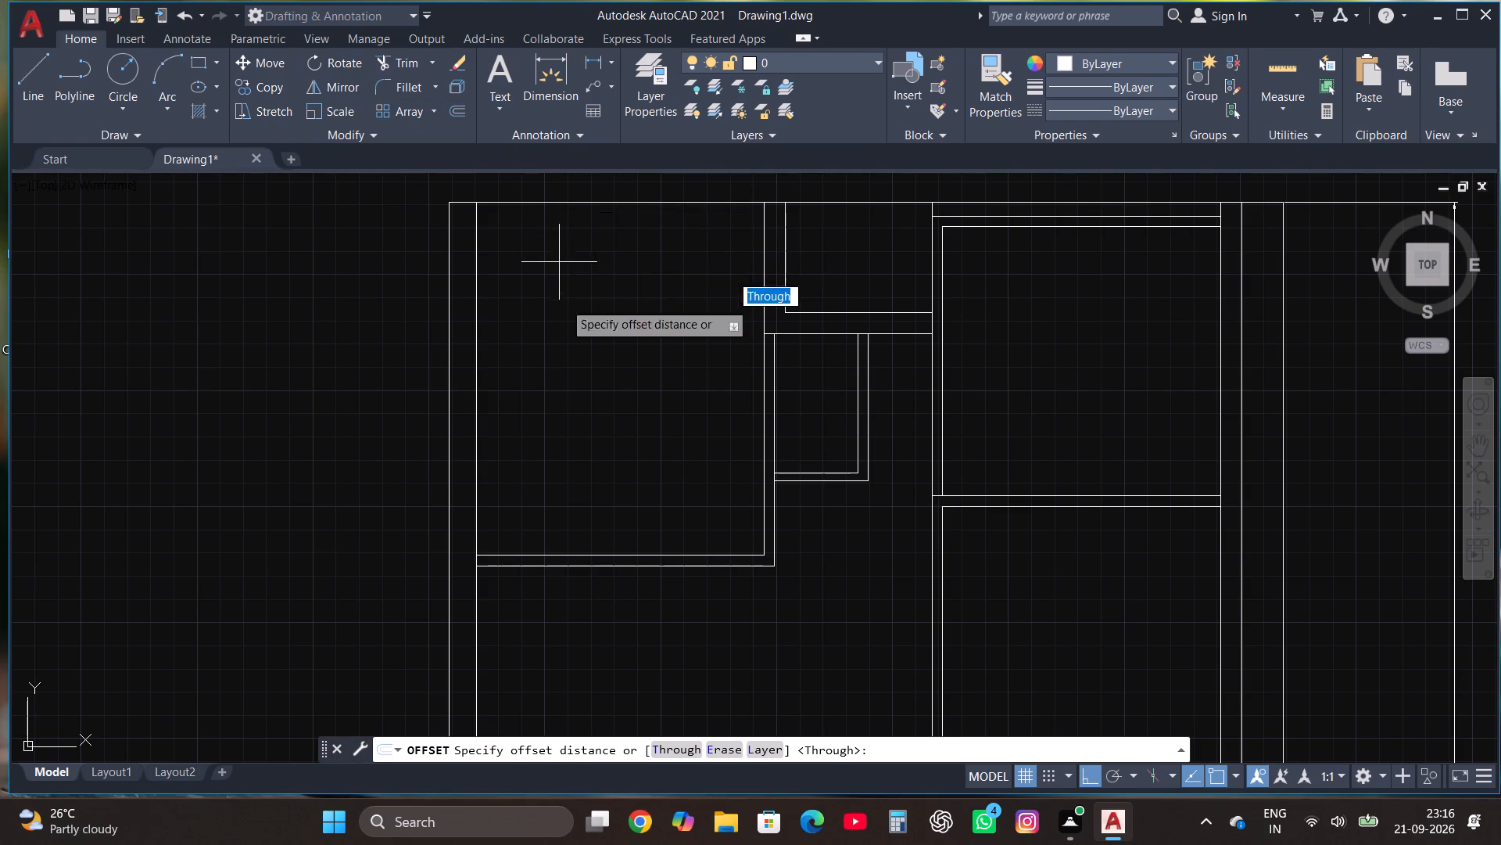
click(476, 357)
click(484, 357)
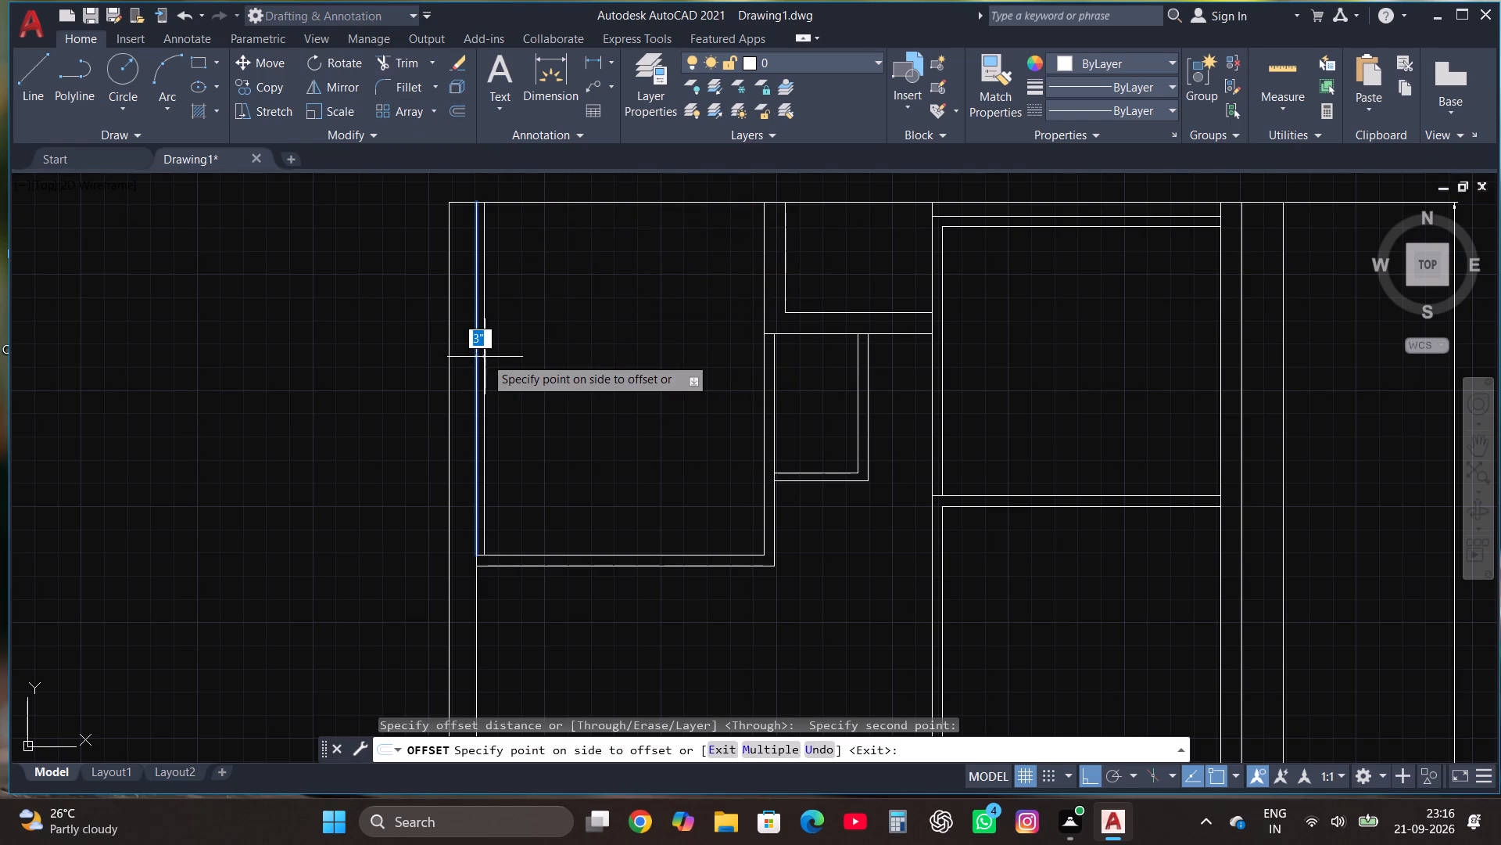
text(9")
key(Return)
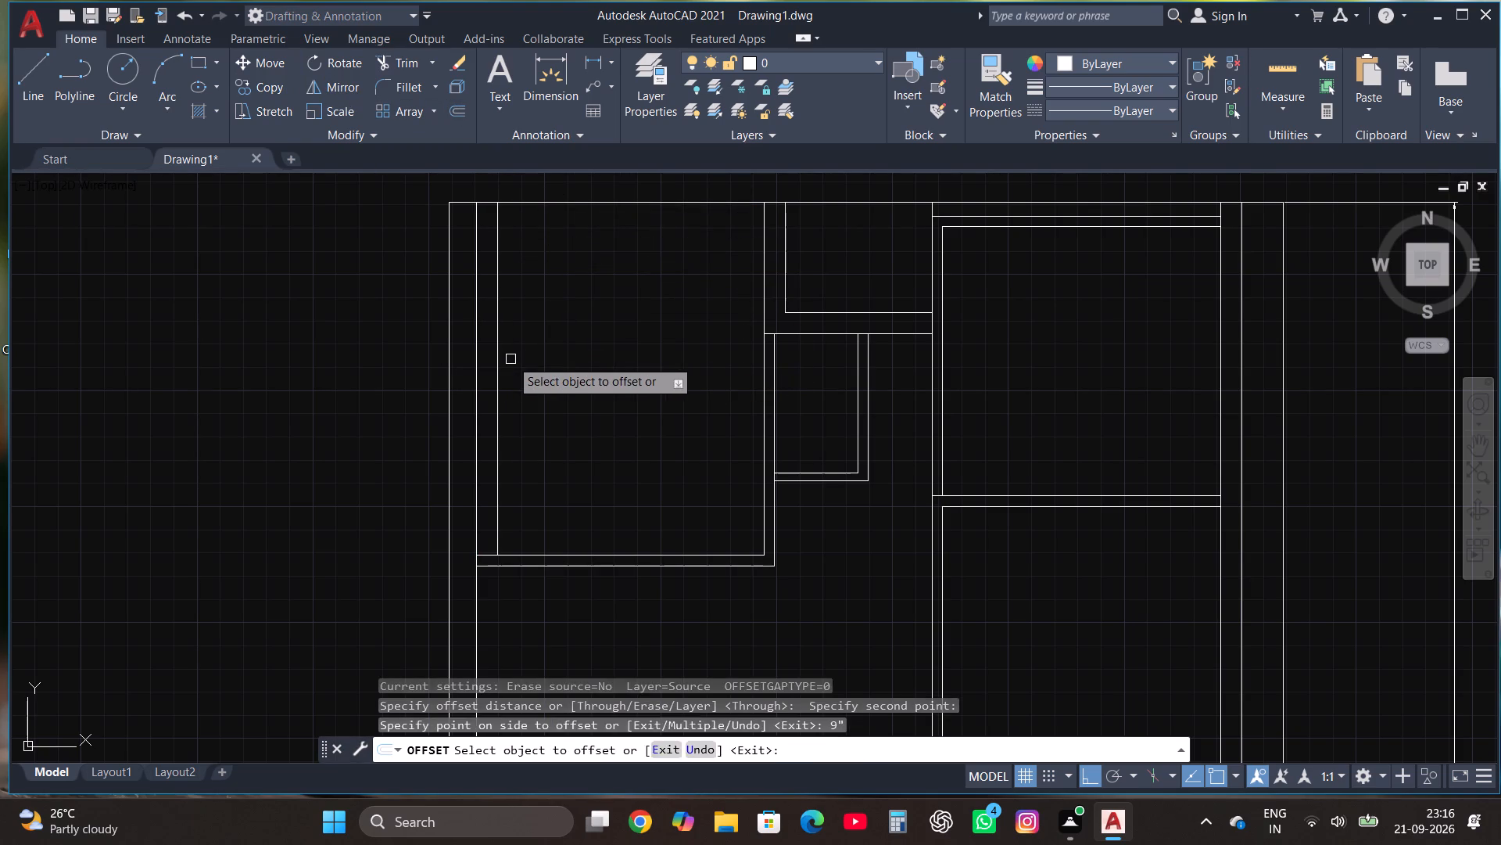
key(Escape)
Draw a vertical line from the lower end of the 9" left wall line down past the plan's bottom outline.
scroll(510, 359, down, 2)
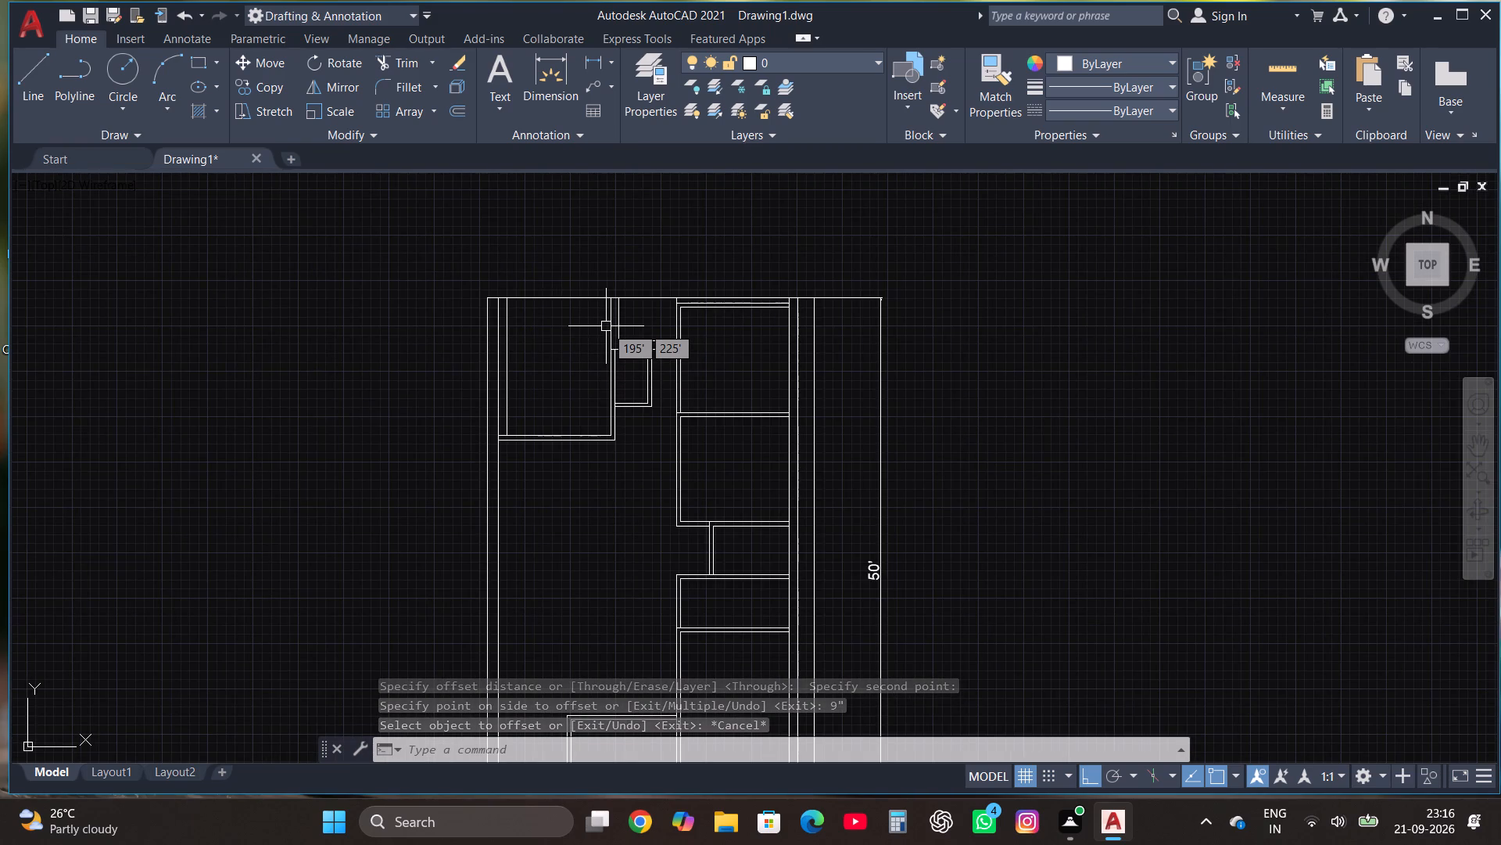
click(29, 73)
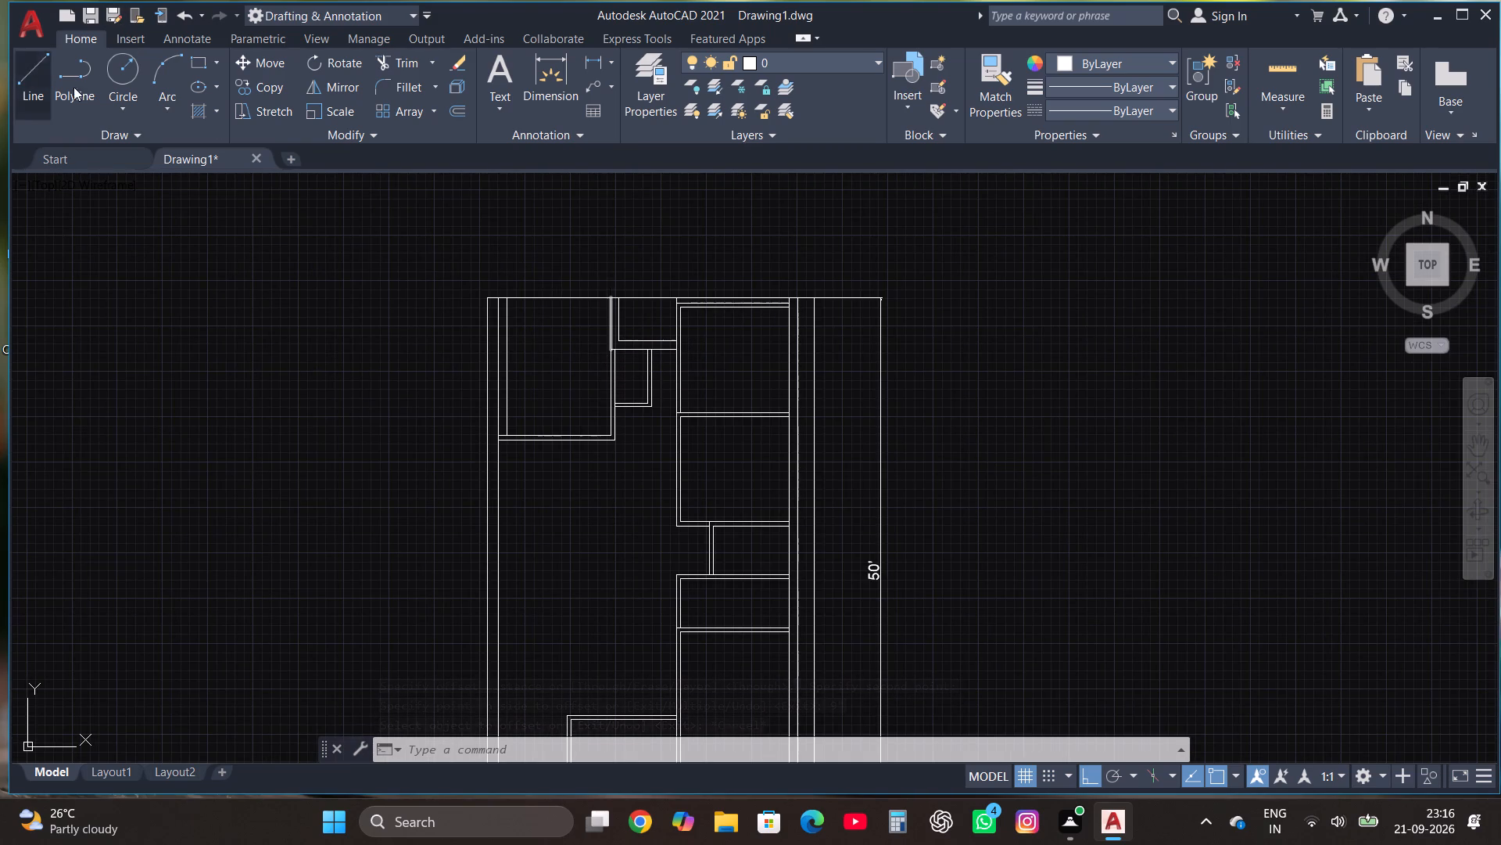
scroll(515, 444, up, 2)
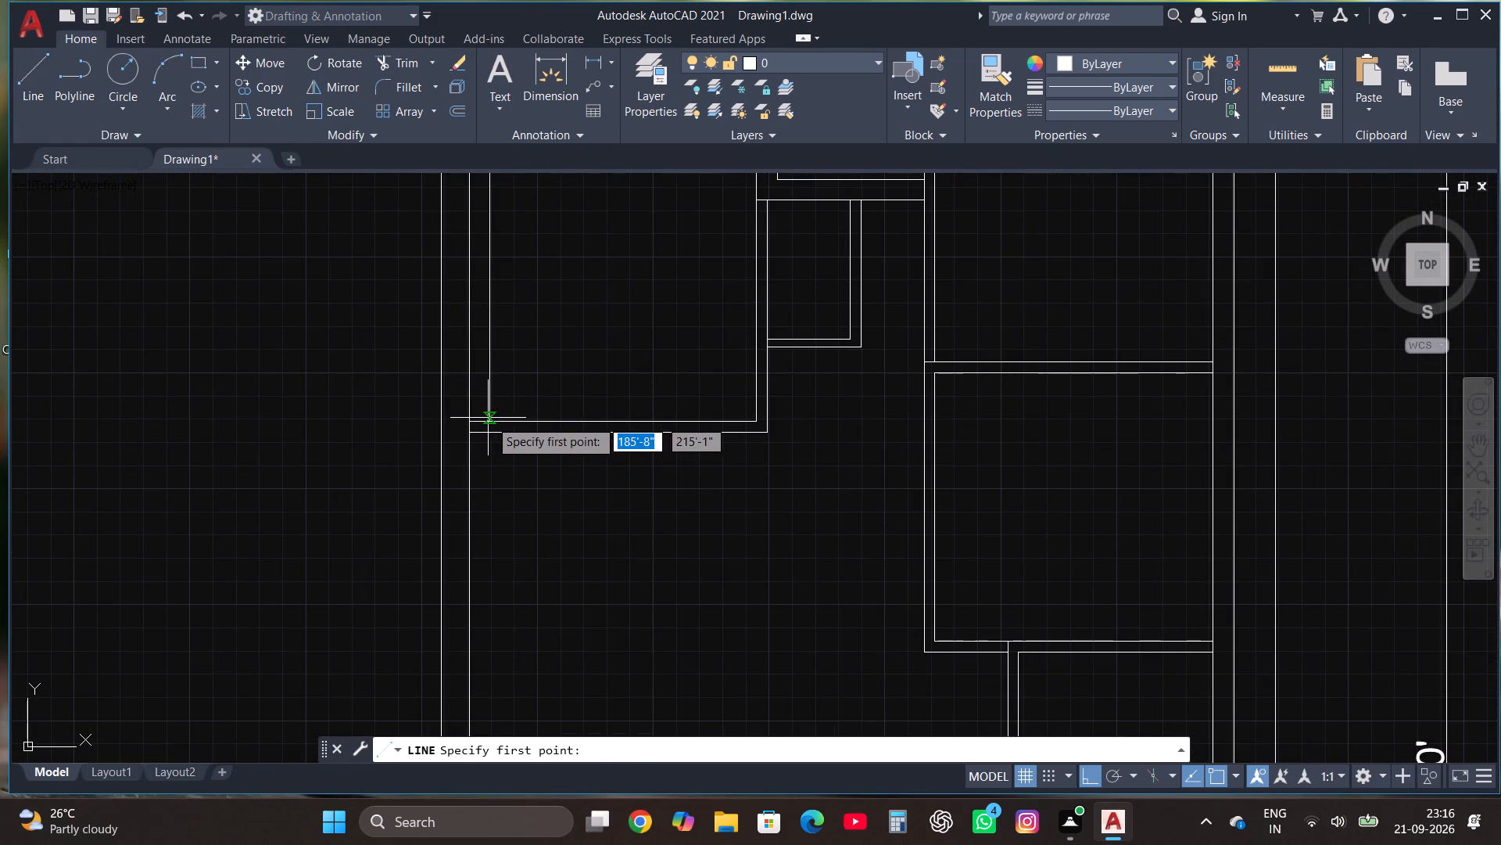
click(489, 419)
scroll(521, 382, down, 3)
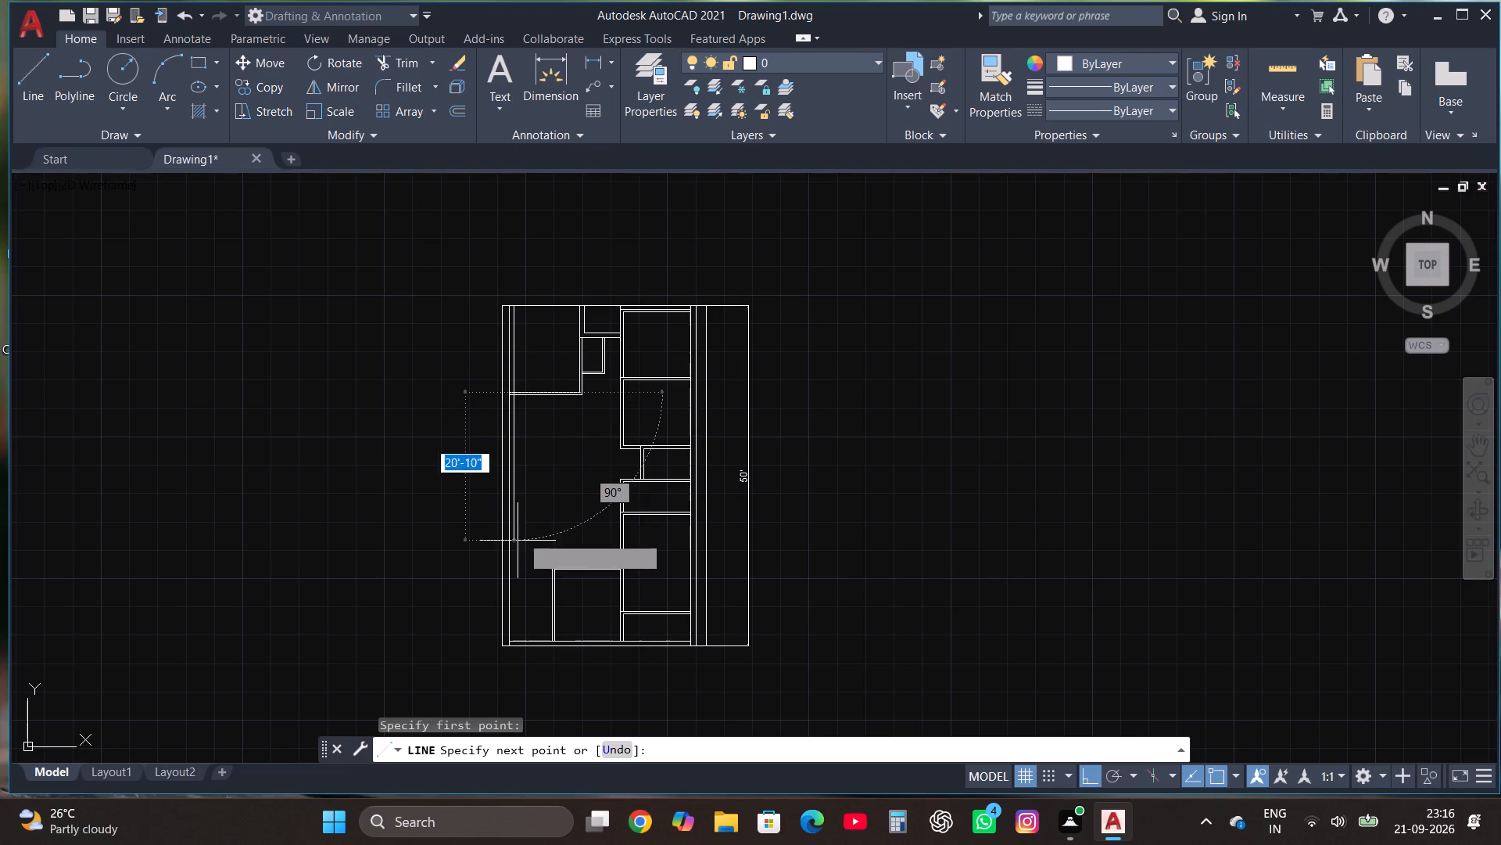
scroll(507, 605, up, 3)
scroll(527, 528, down, 3)
scroll(524, 601, up, 2)
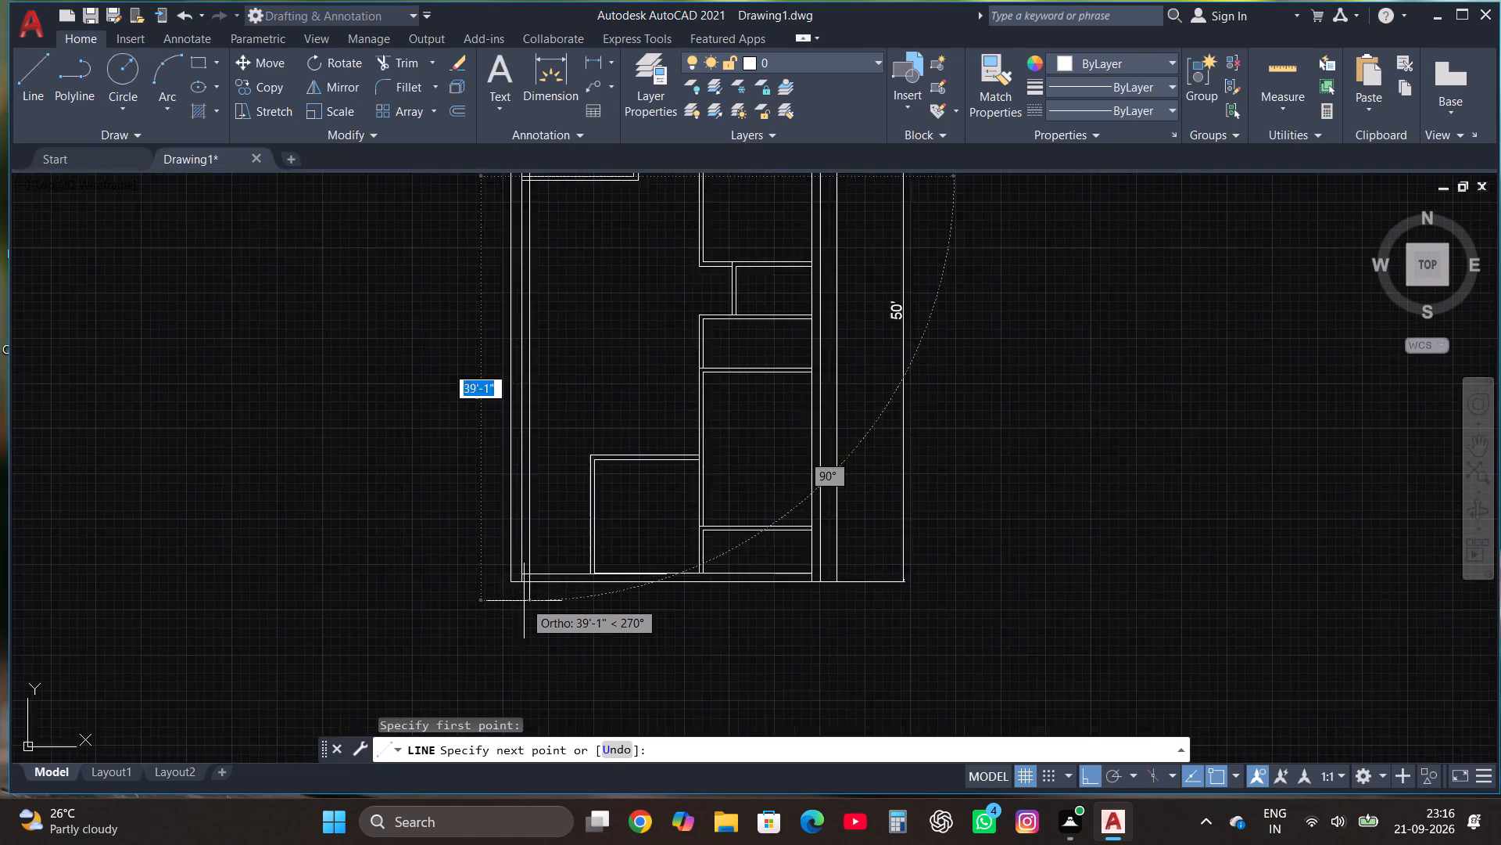
scroll(524, 601, up, 2)
click(521, 602)
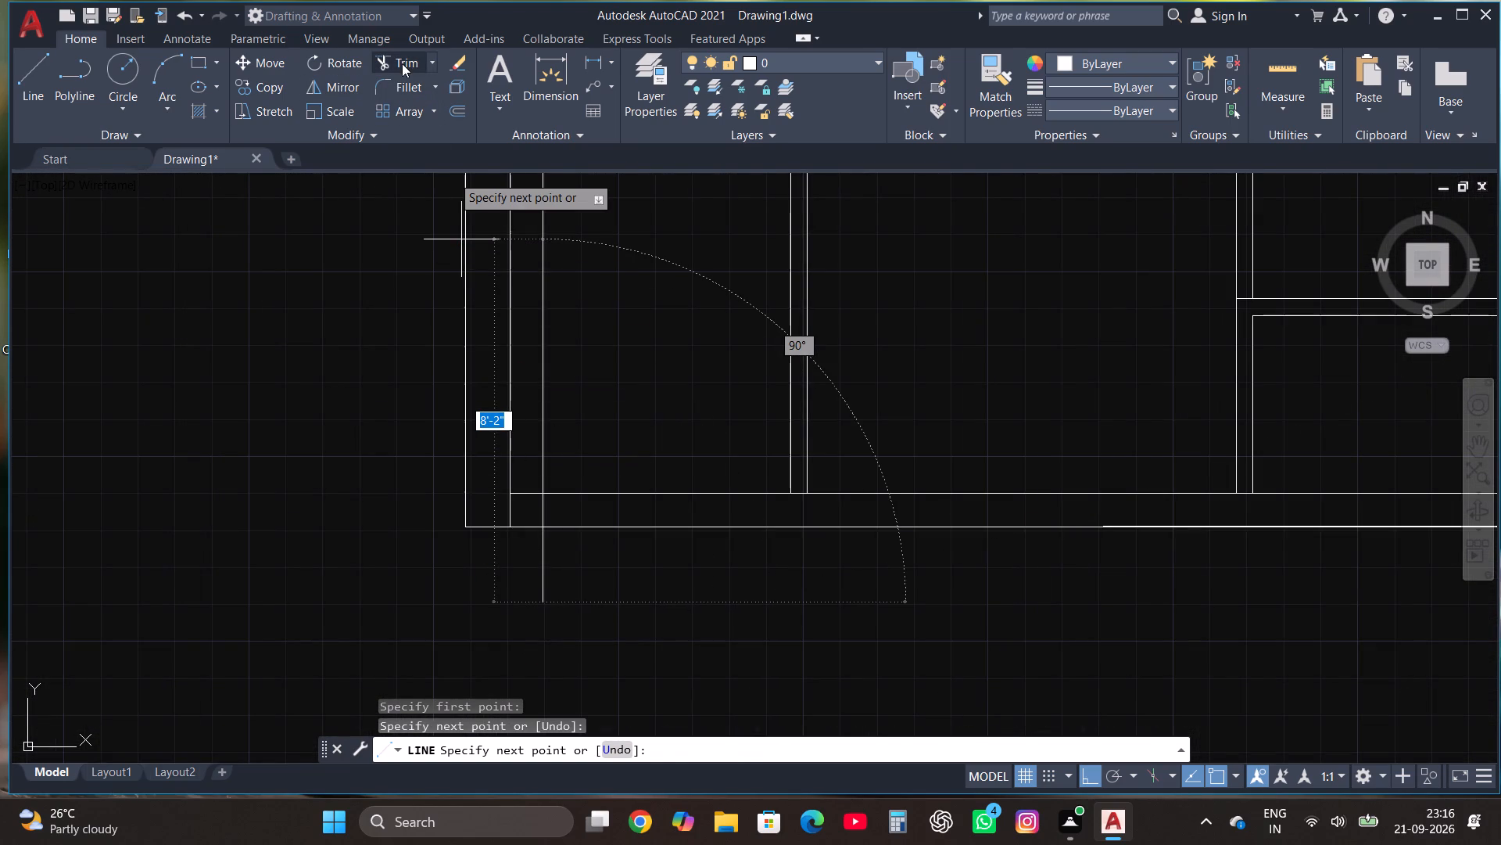
Trim the new left wall line's overhang below the bottom outline.
click(403, 63)
click(540, 576)
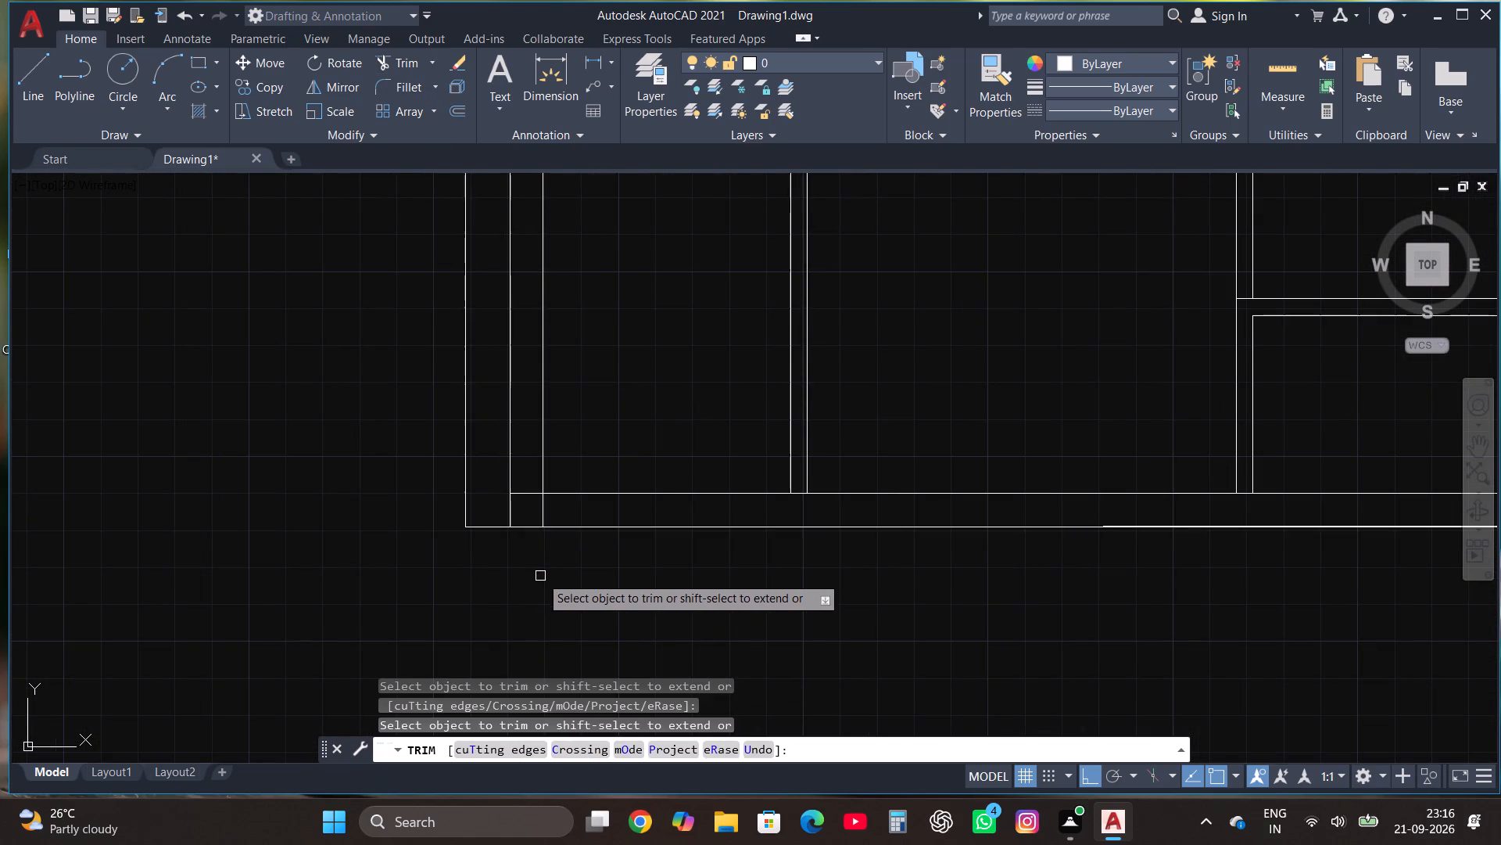
key(Escape)
Trim the two base wall lines of the top-left room where they cross the 9" left wall.
scroll(568, 637, down, 3)
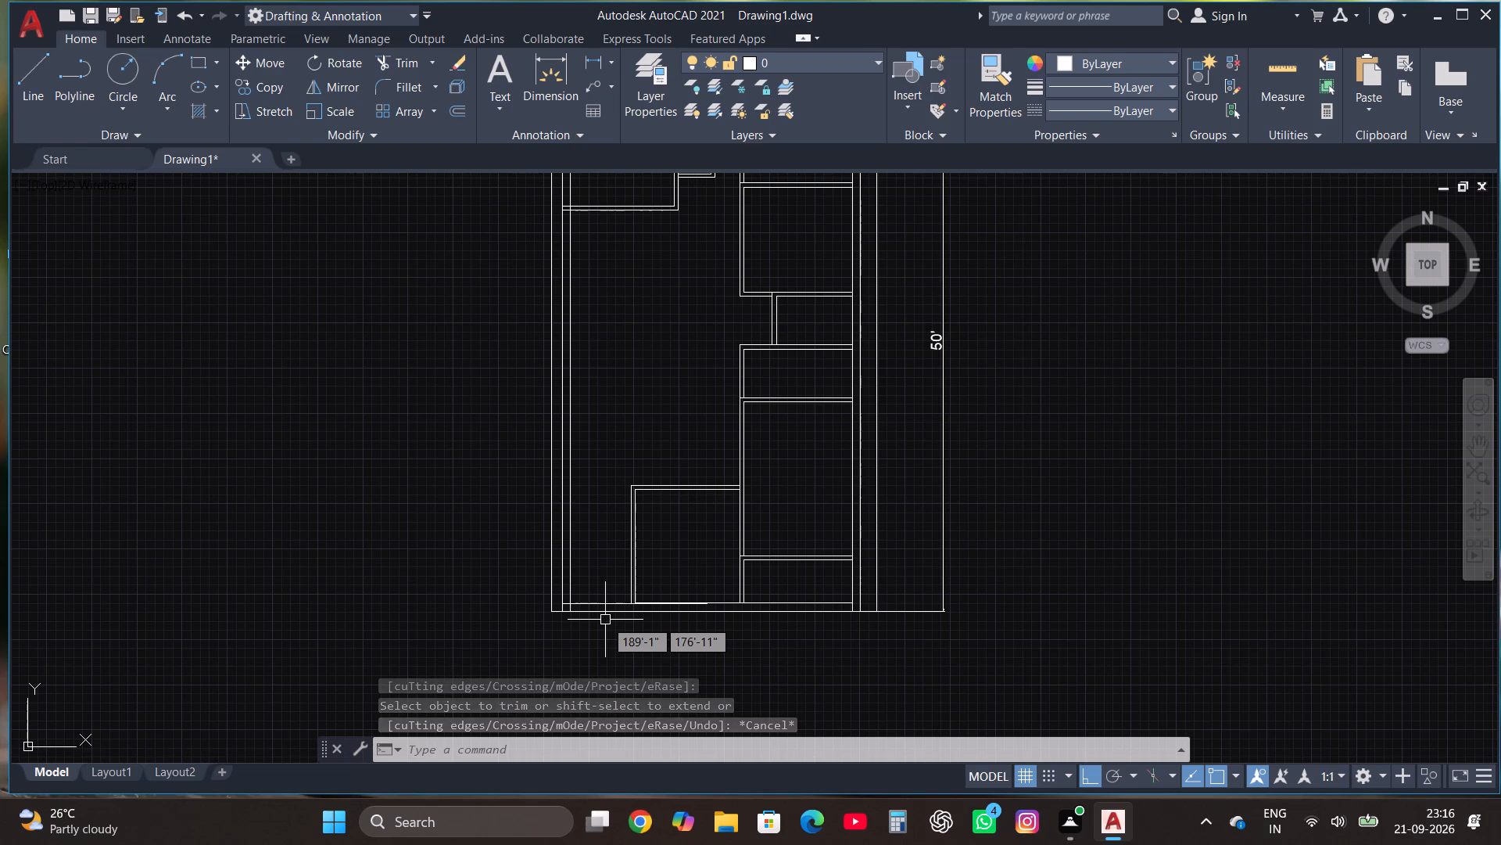
scroll(605, 620, down, 1)
scroll(623, 341, up, 2)
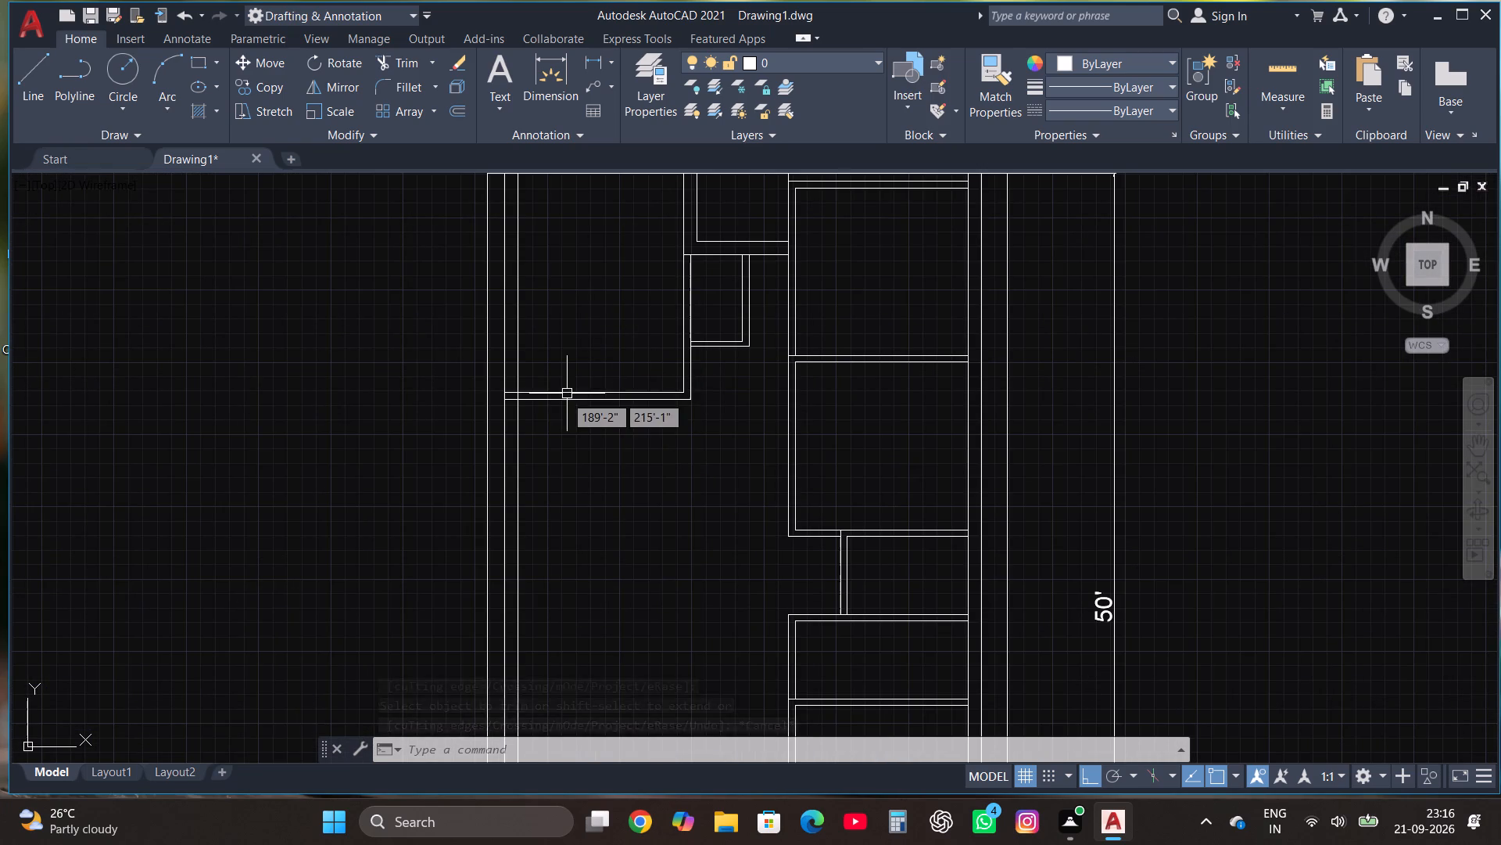
scroll(550, 383, up, 2)
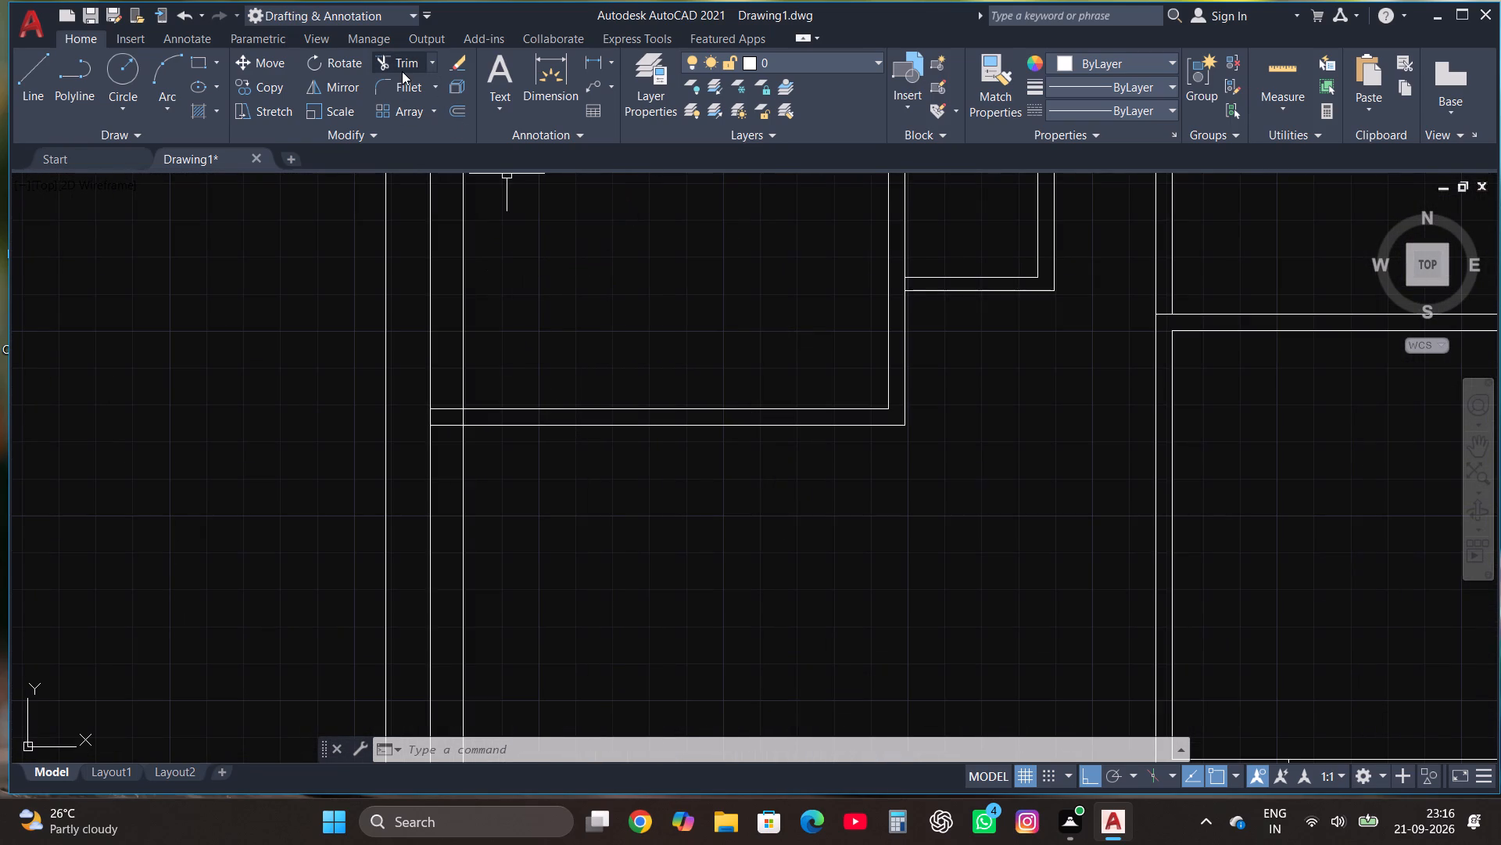
click(402, 71)
click(447, 398)
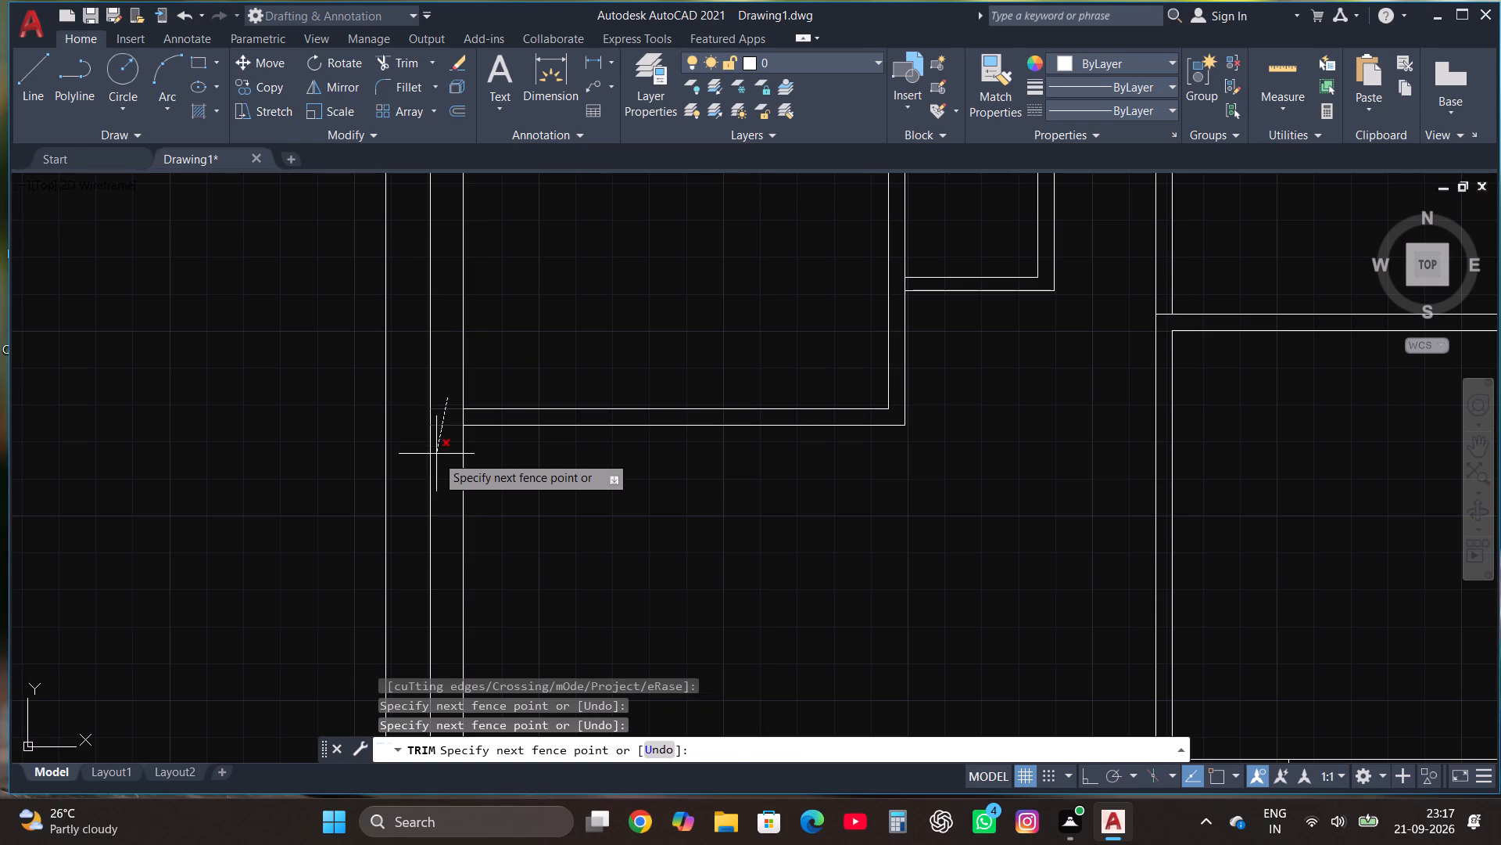
click(439, 465)
scroll(439, 468, down, 2)
key(Escape)
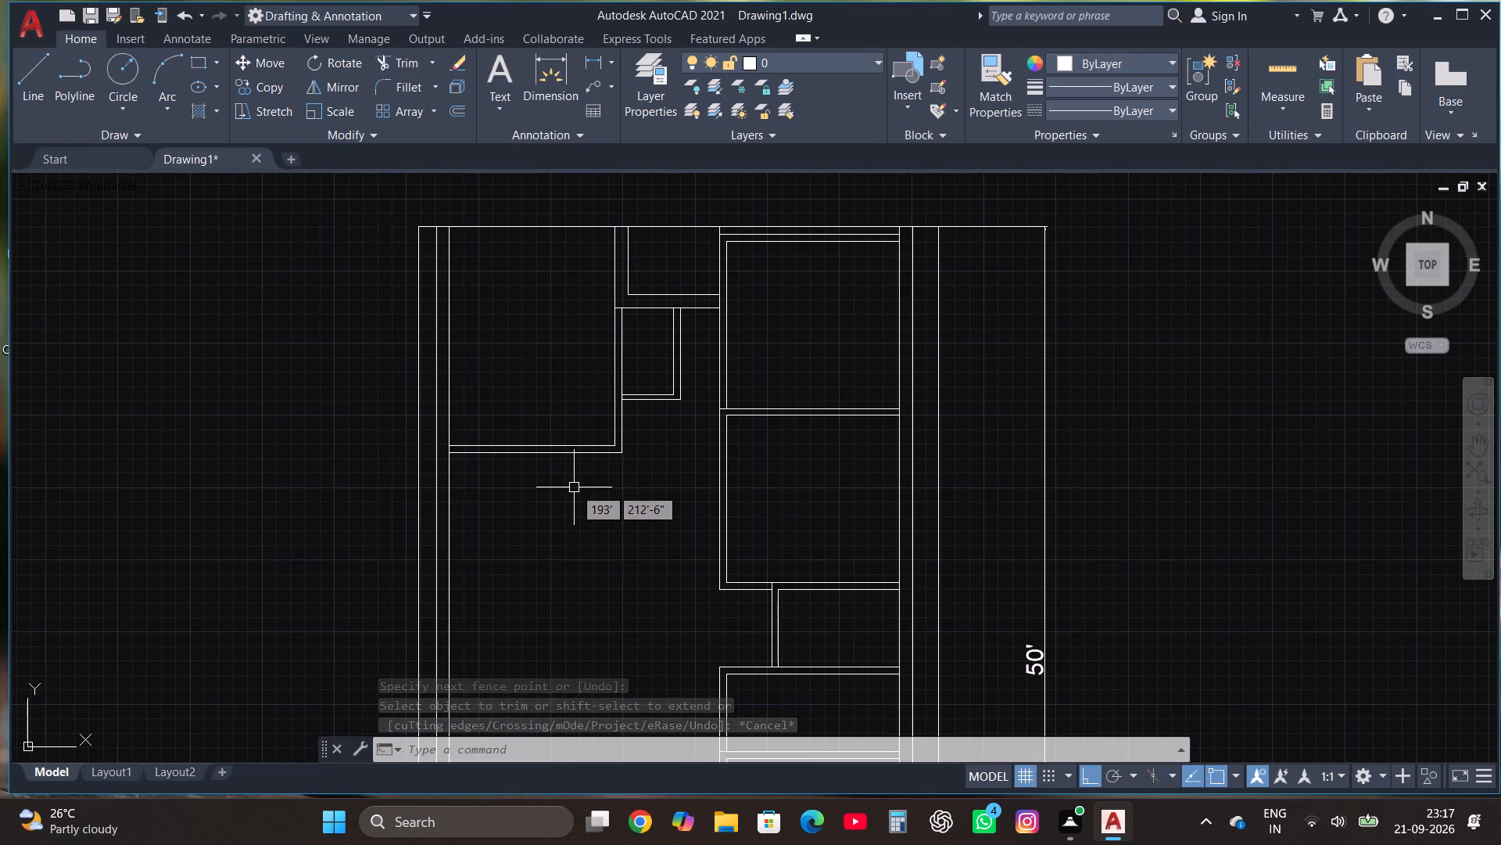
Draw connected lines from the top-left room's outer lower-left corner, 3'6" to the right and 18' down.
scroll(574, 487, up, 1)
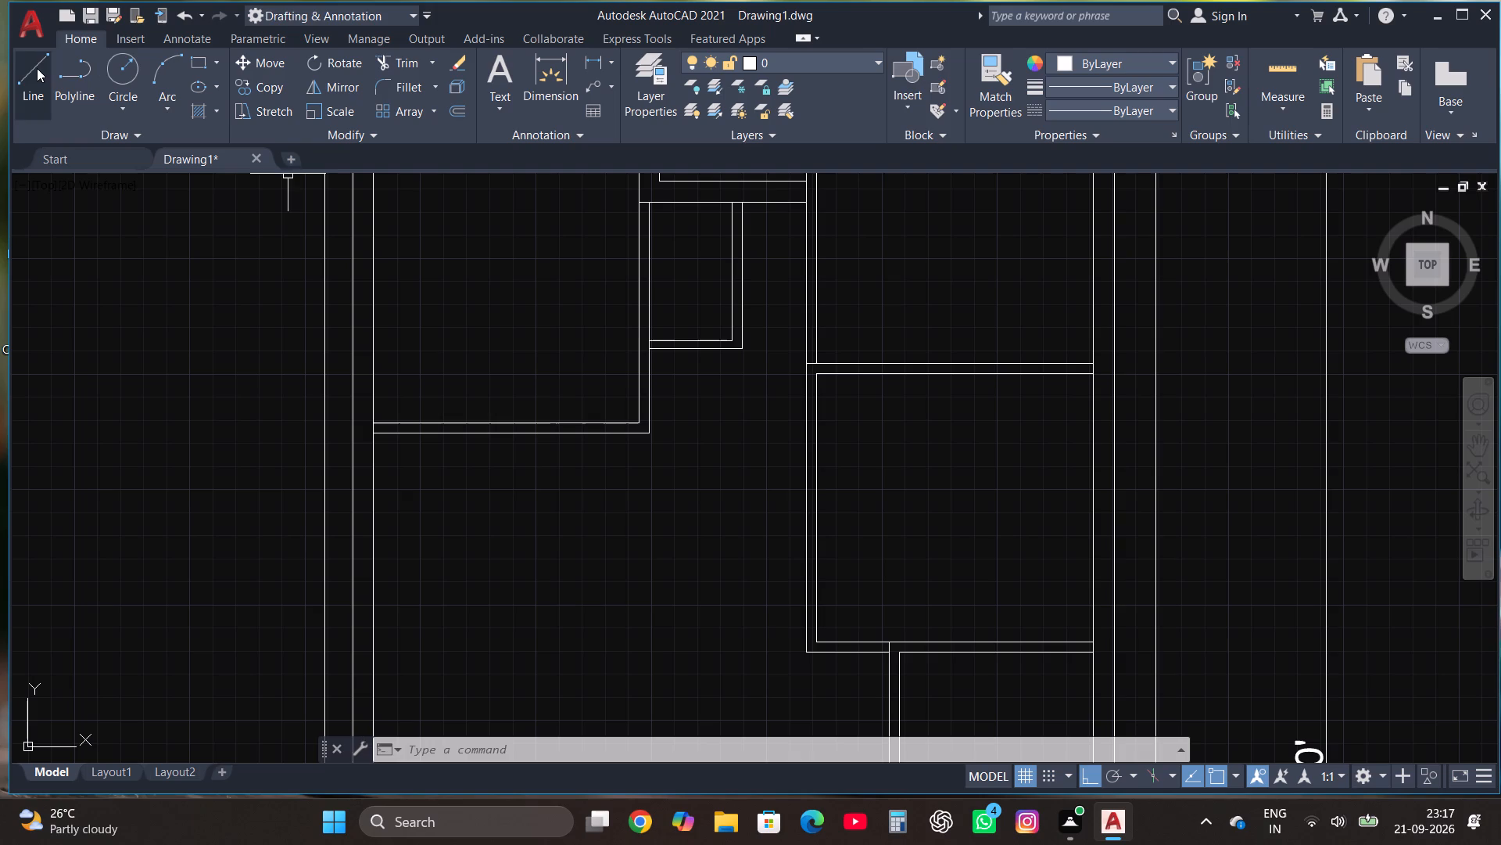
click(40, 70)
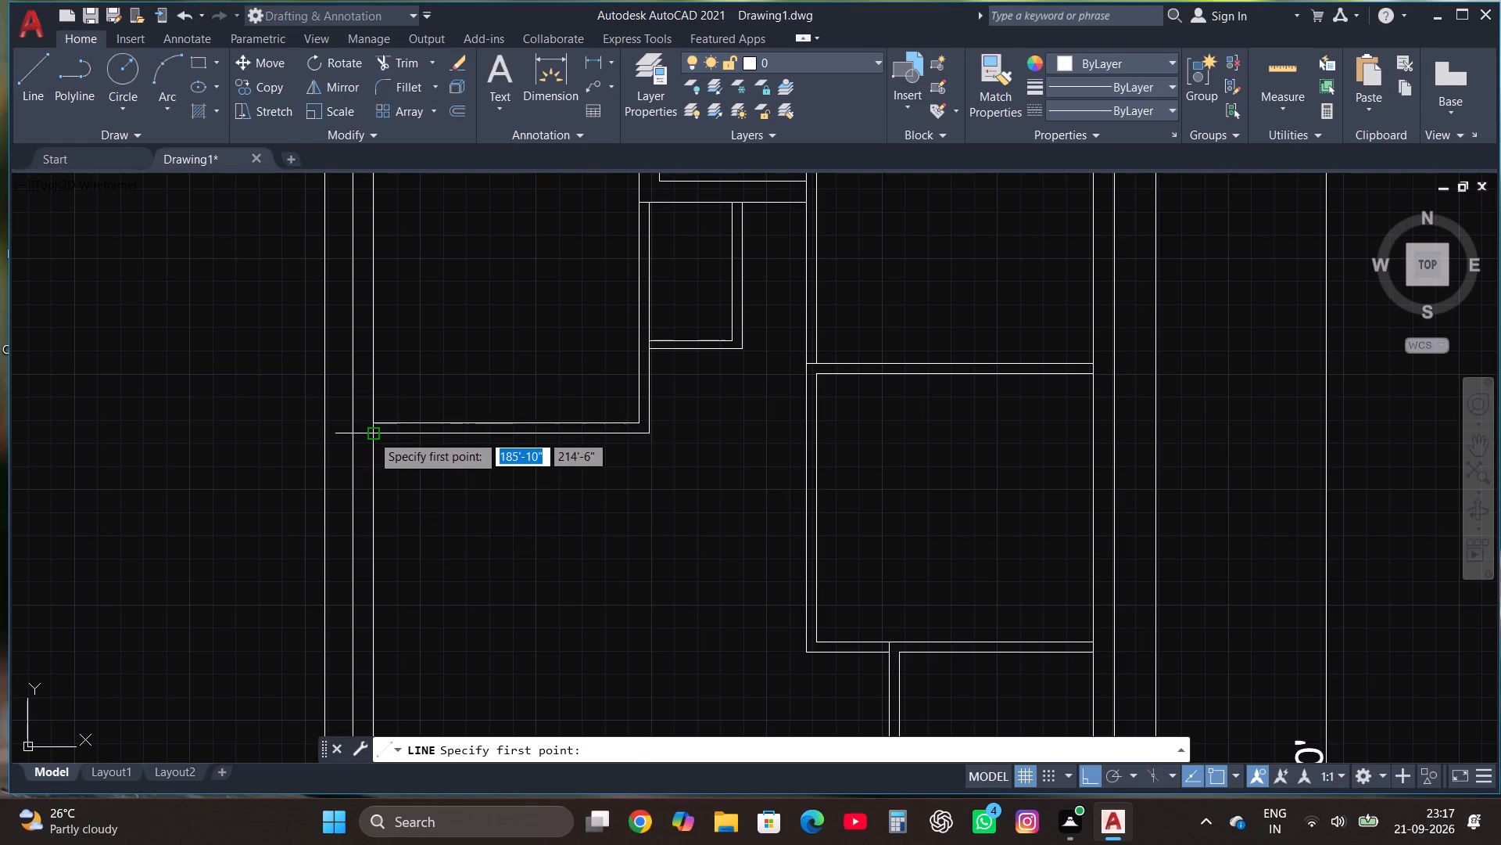
click(371, 434)
text(3'6")
key(Return)
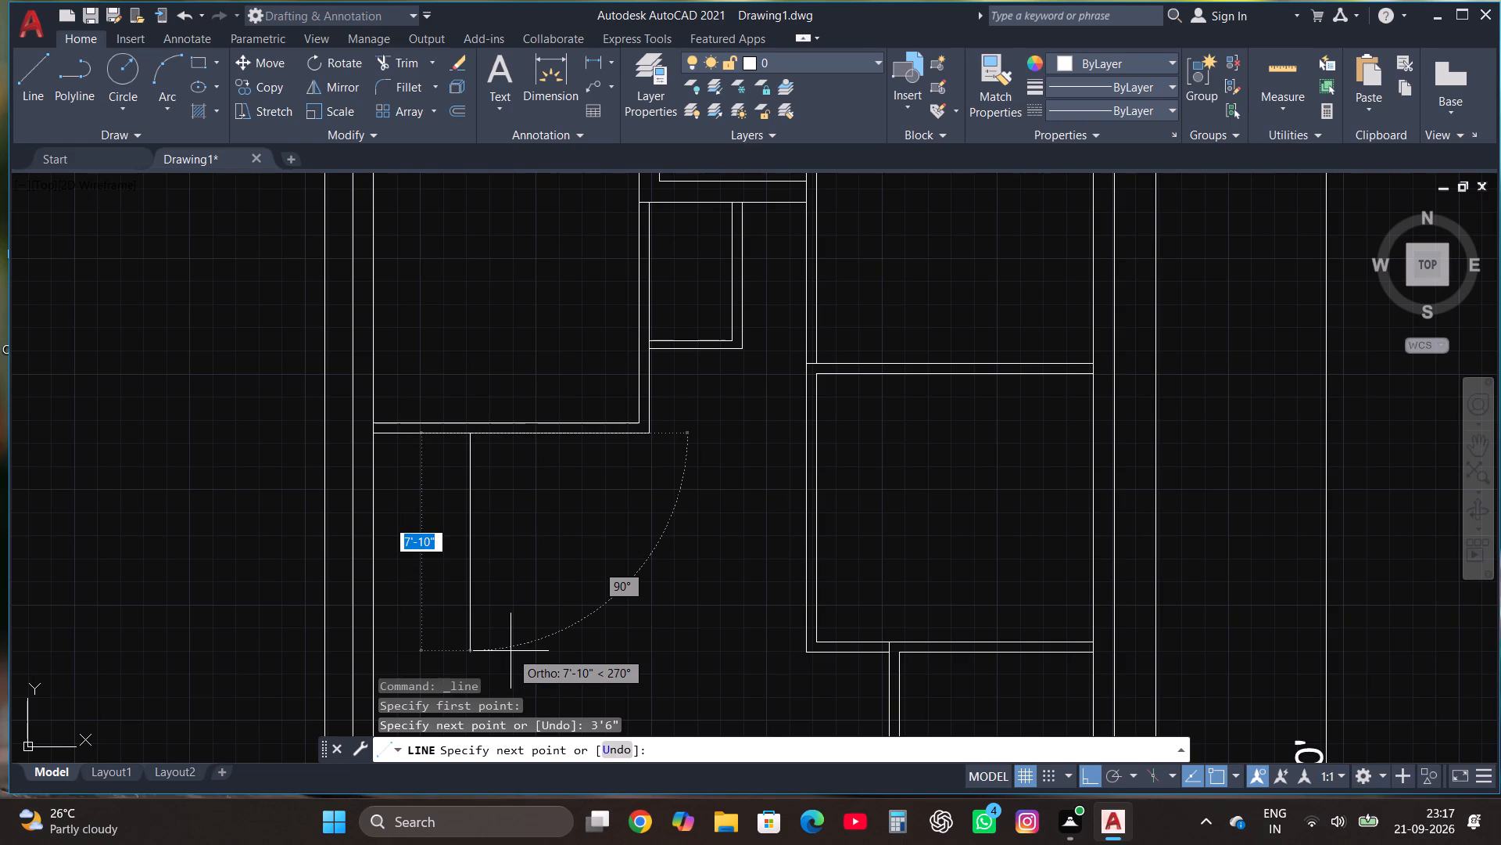
text(18')
key(Return)
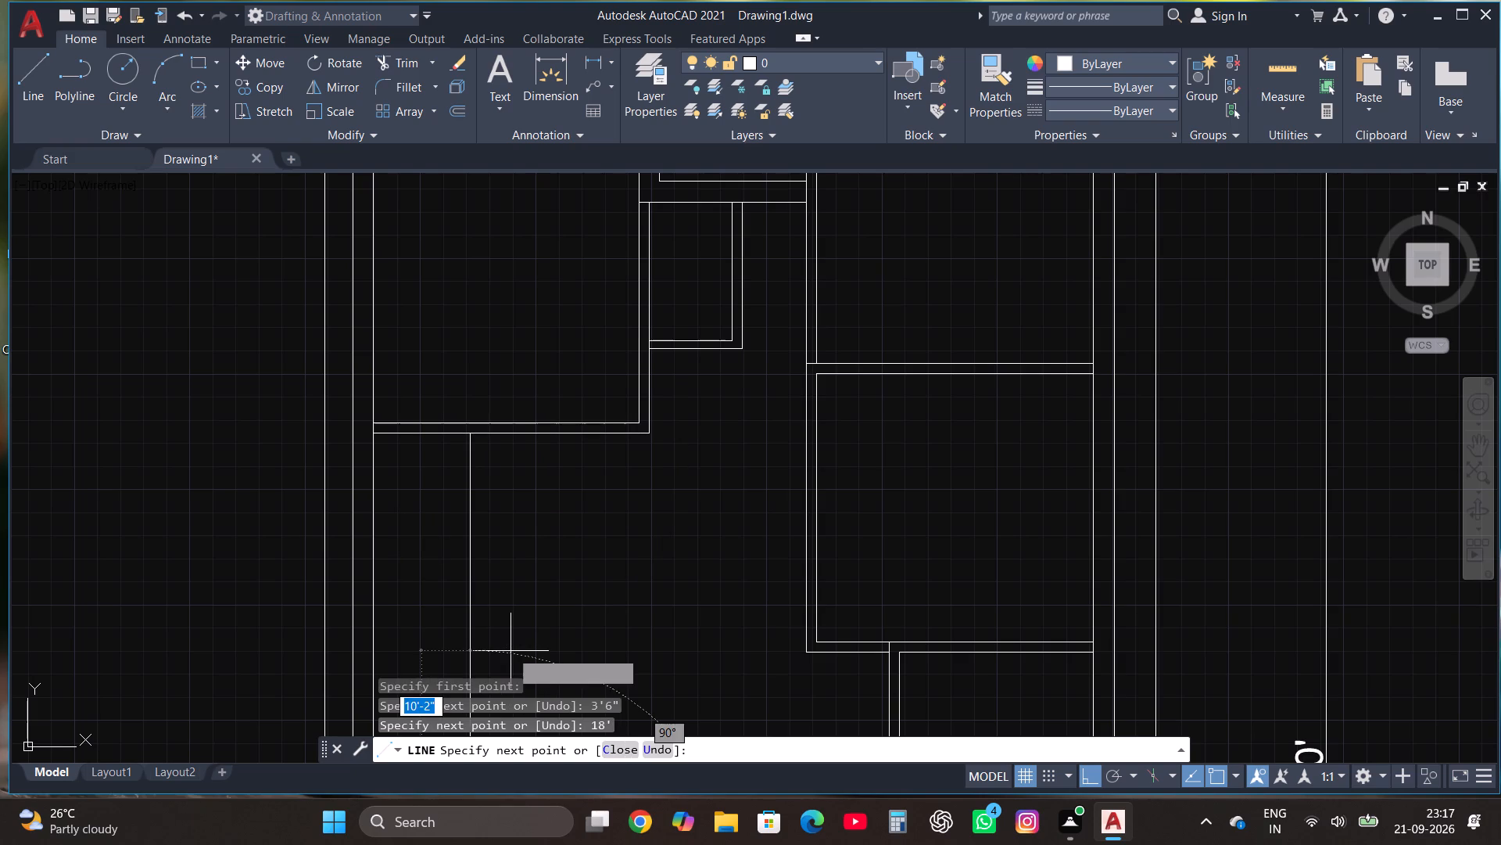
Continue the line chain 12'8" to the right, plus a short extra segment past the right-hand rooms' left wall.
scroll(696, 601, down, 4)
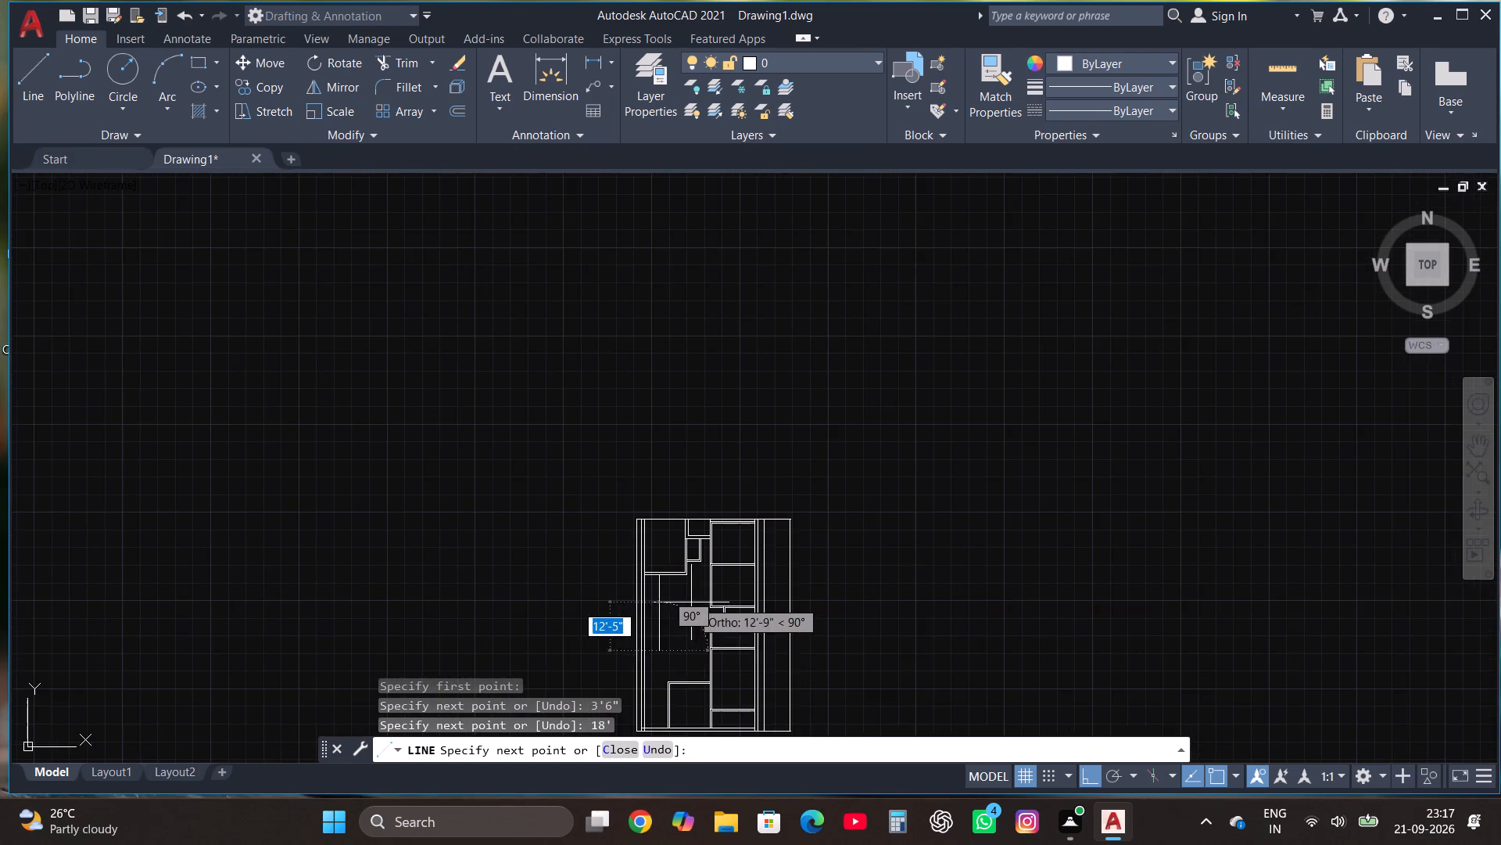
scroll(693, 634, down, 1)
scroll(693, 634, up, 3)
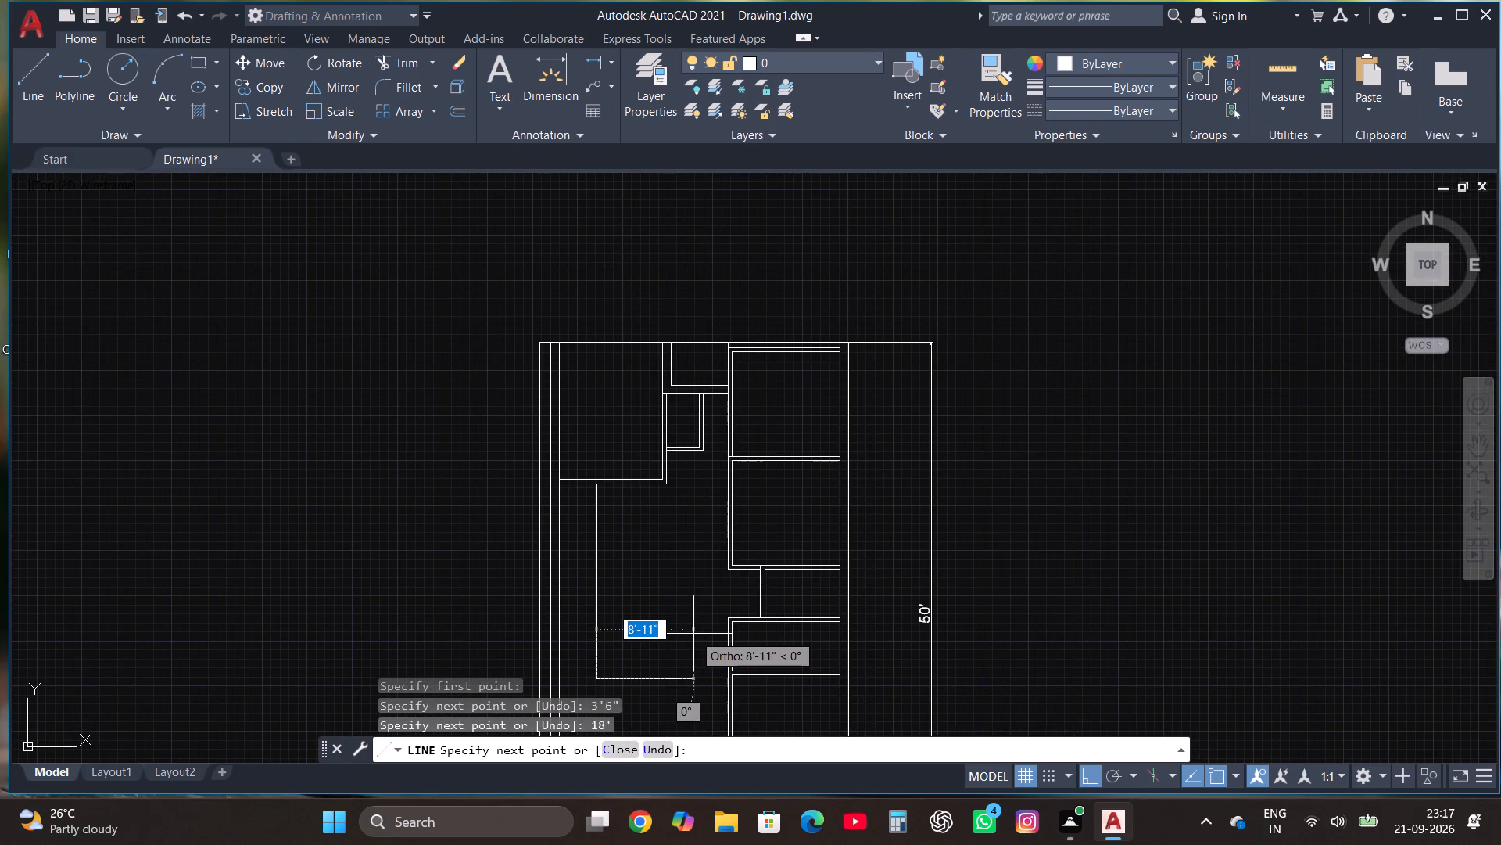
text(12')
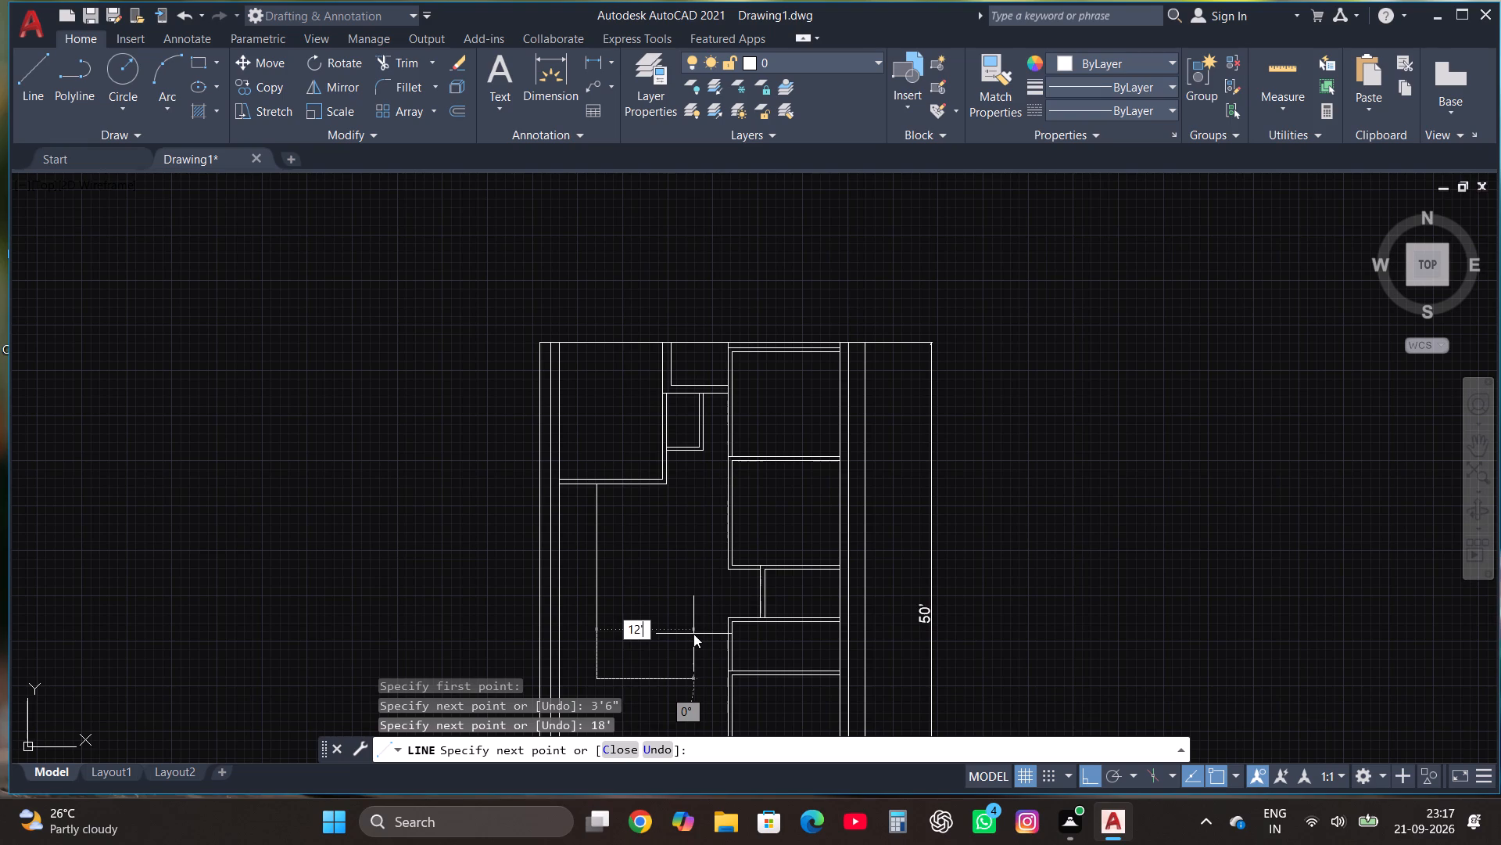
text(8")
key(Return)
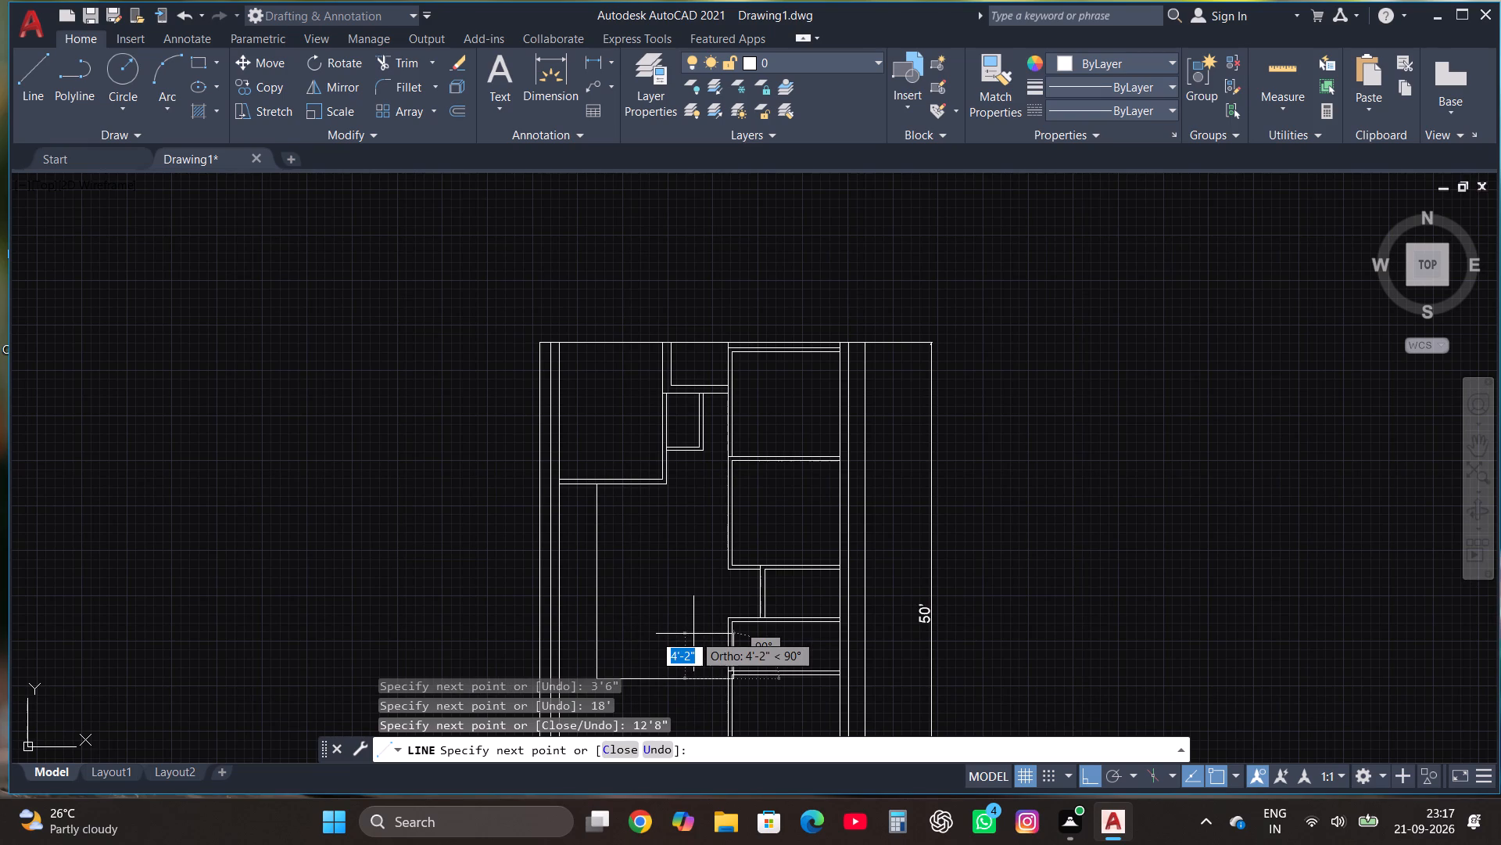
scroll(716, 696, up, 4)
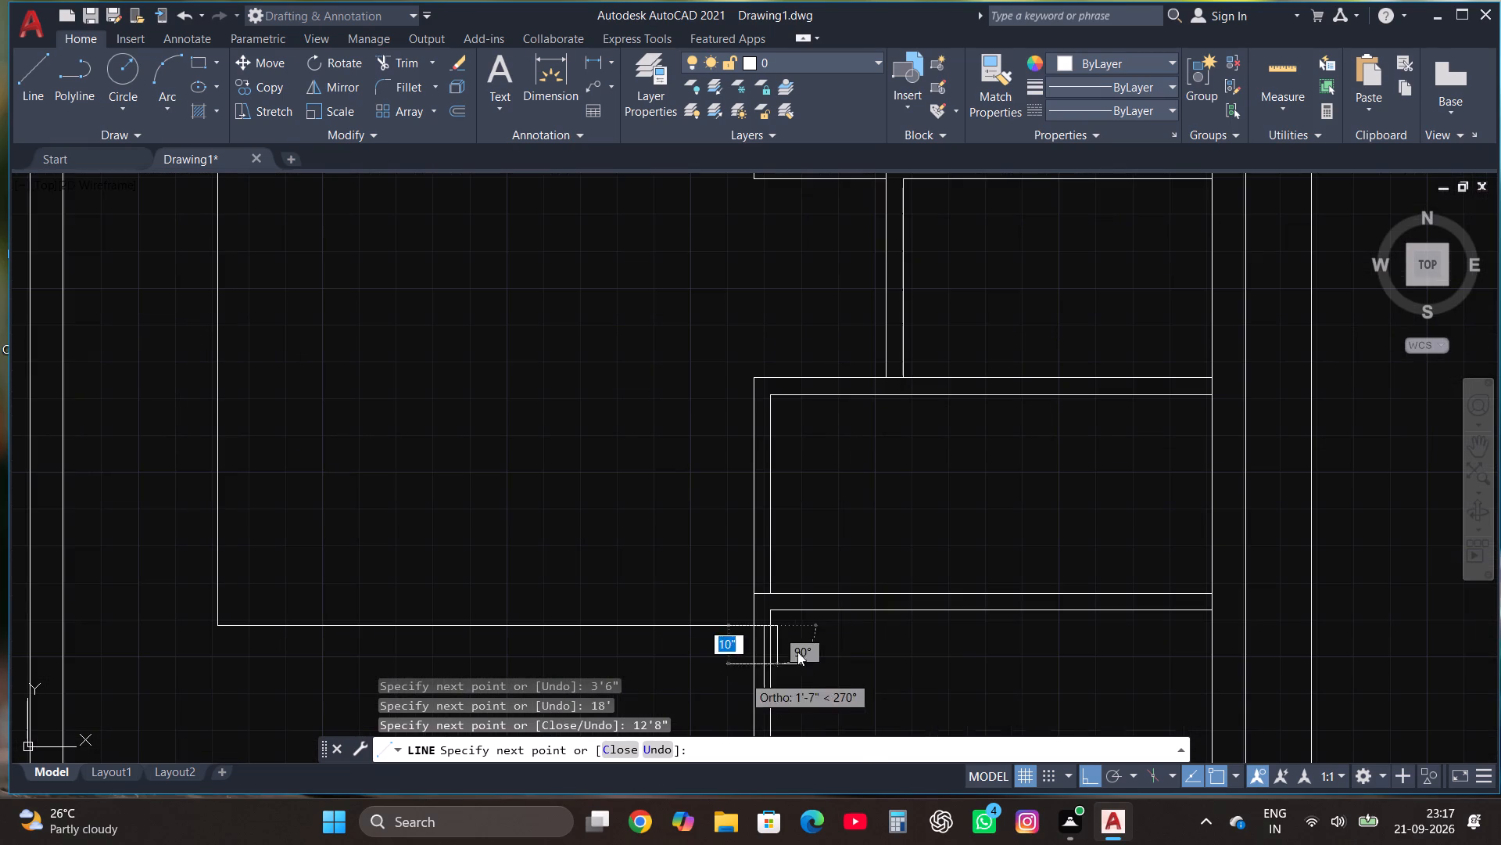
click(829, 631)
key(Escape)
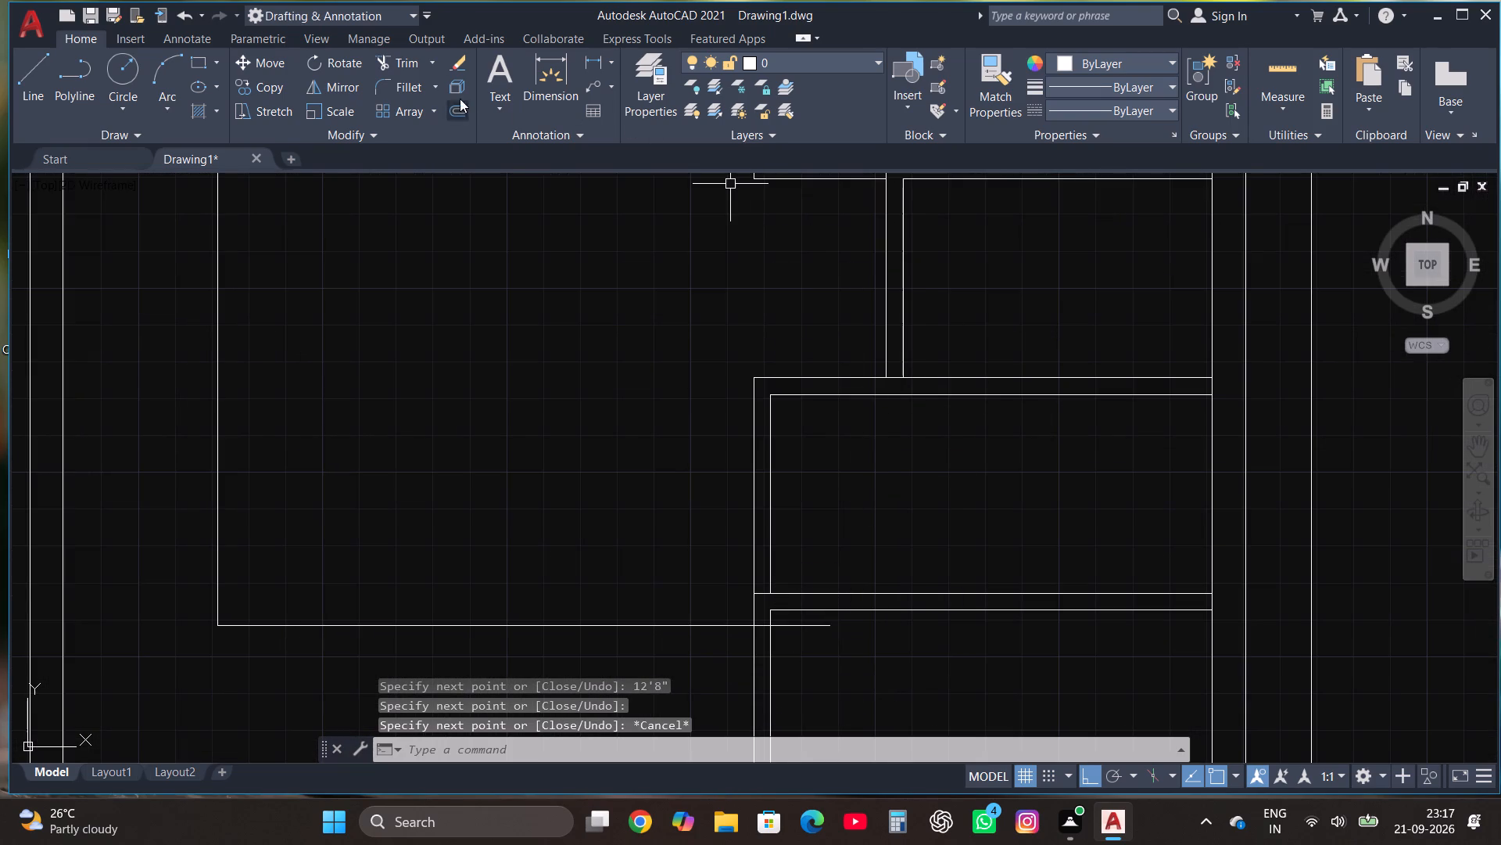
Trim the new horizontal line's overhang back to the outer face of the right-hand rooms' left wall.
click(393, 56)
click(801, 627)
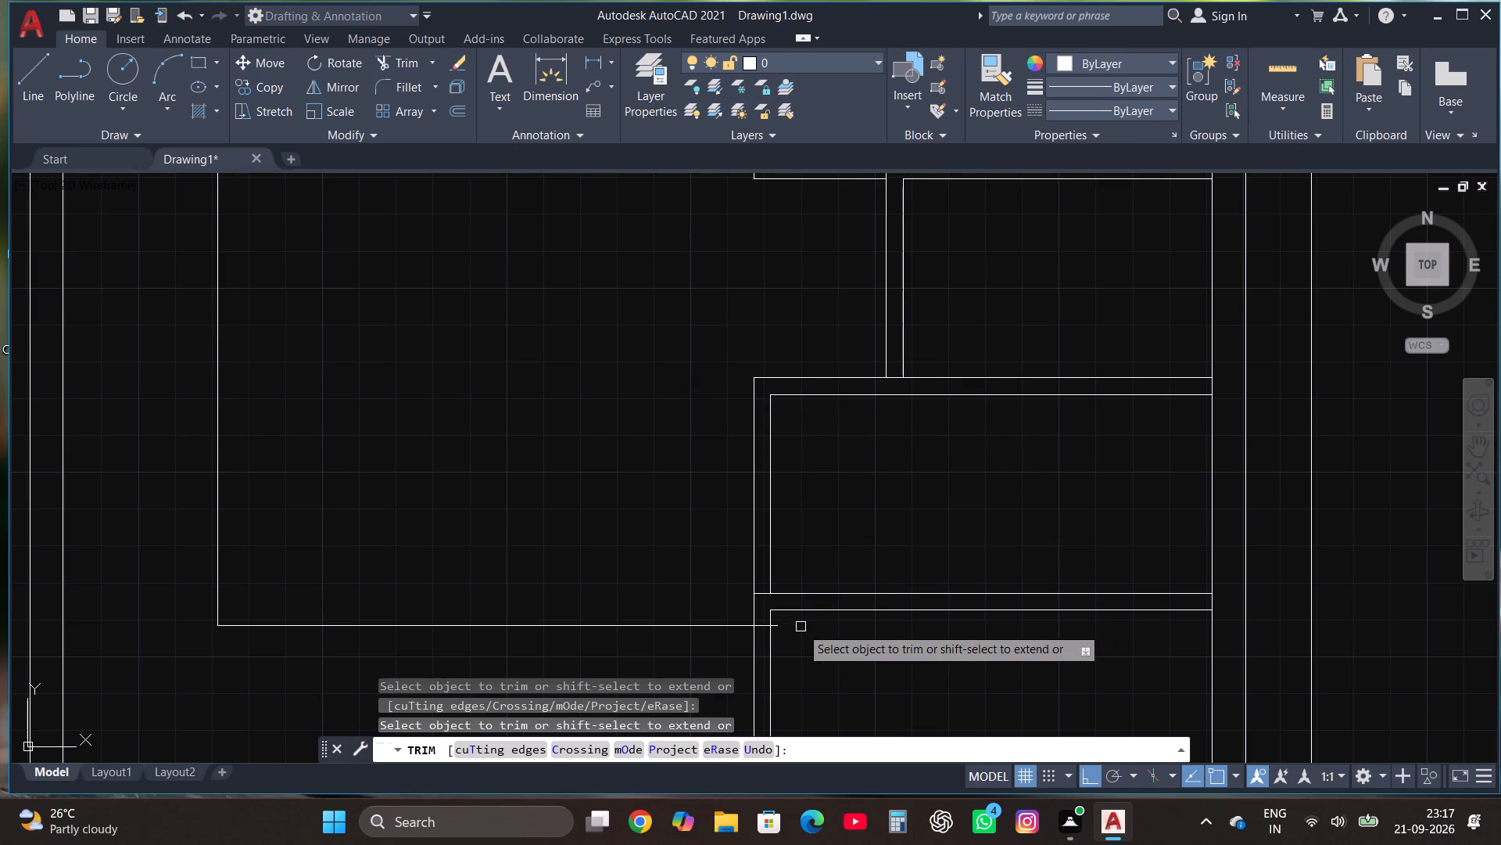
click(780, 630)
click(763, 625)
key(Escape)
Offset the new room's bottom line 4.5" downward.
scroll(758, 545, down, 2)
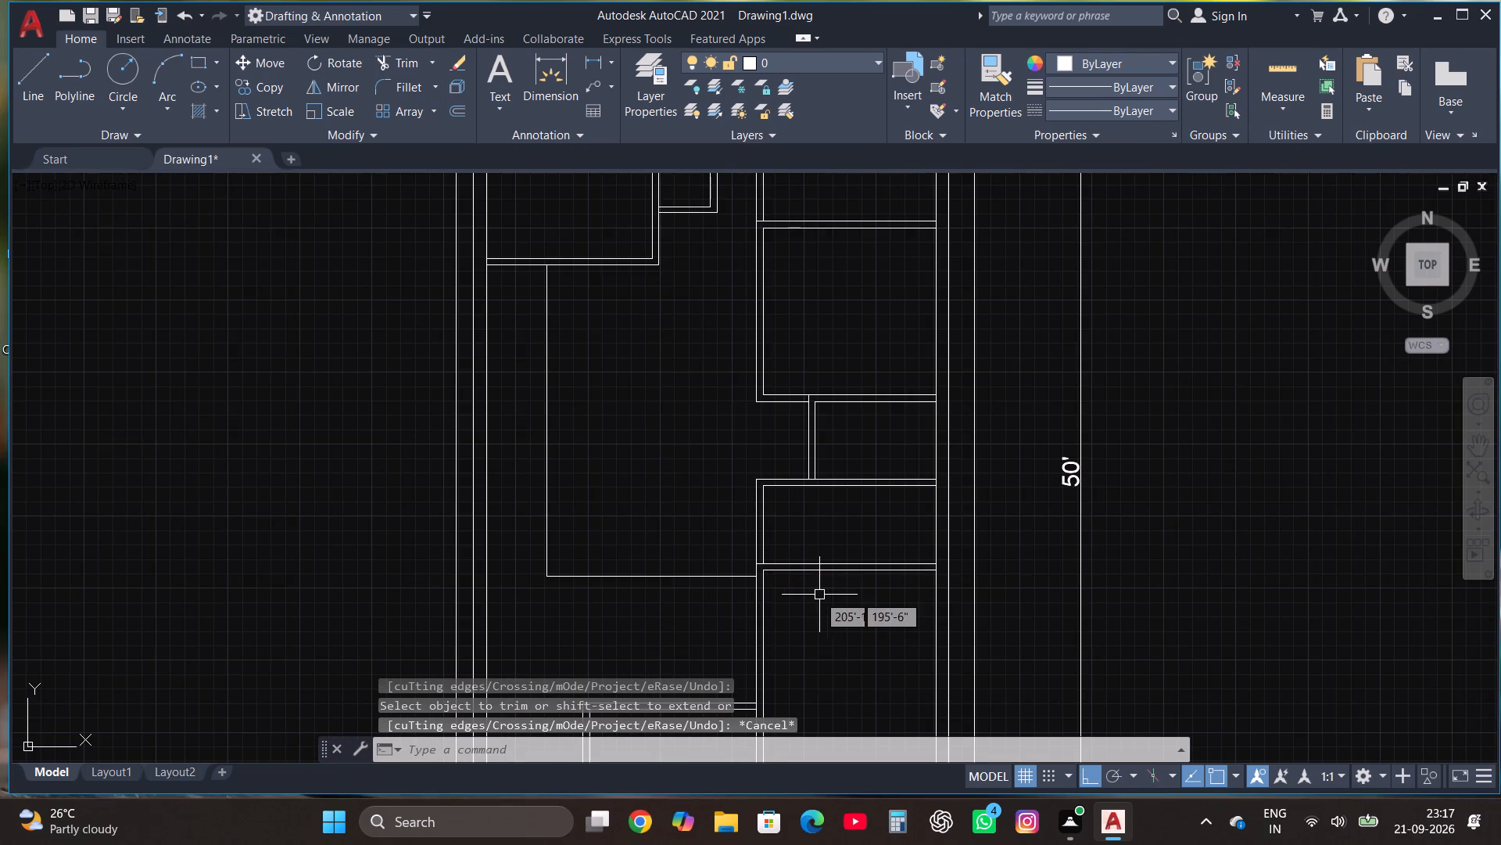
scroll(763, 528, down, 1)
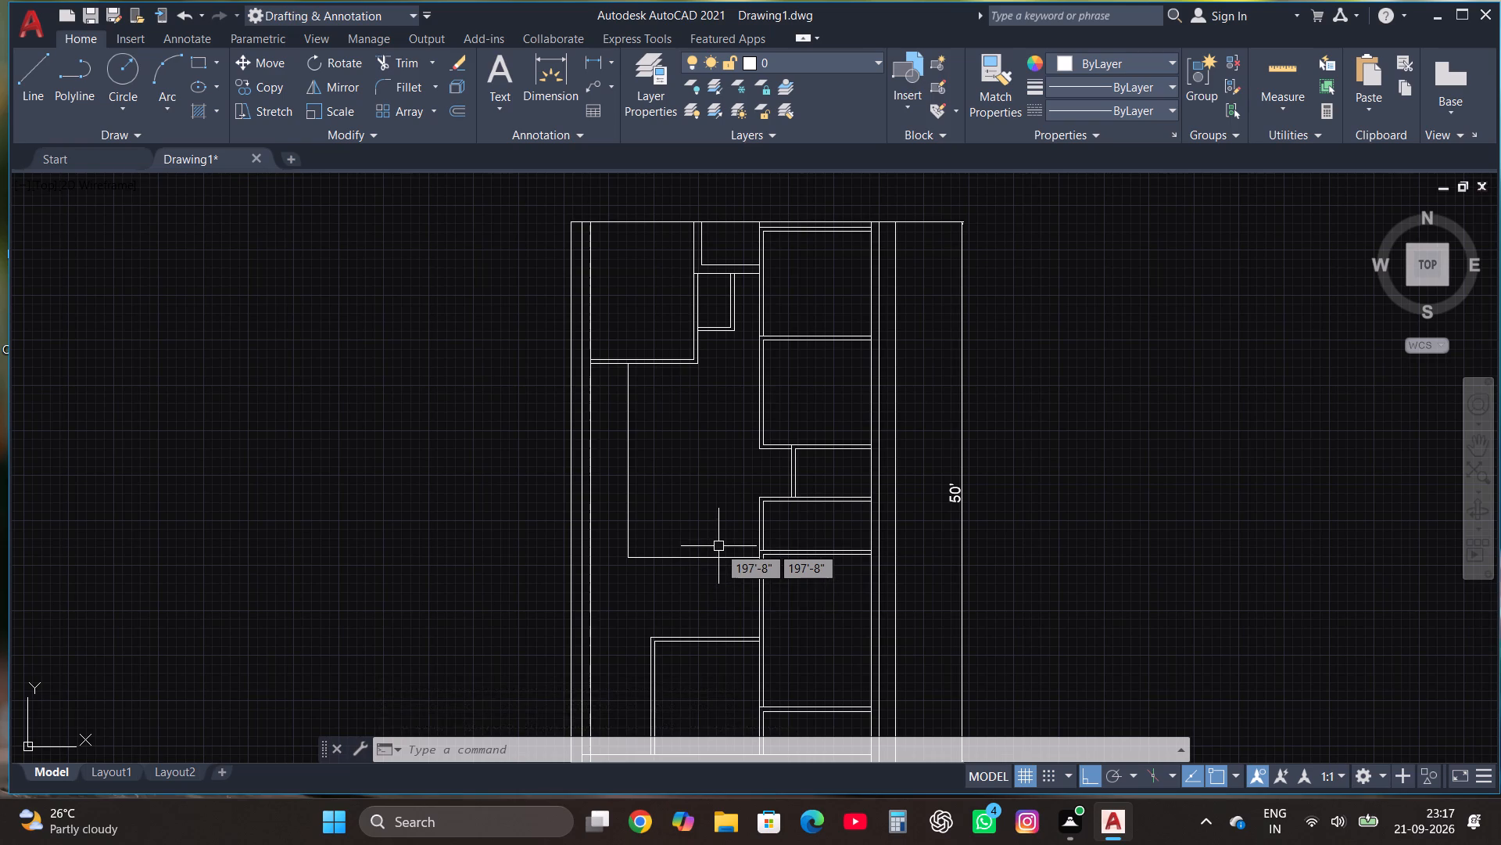
scroll(718, 546, up, 1)
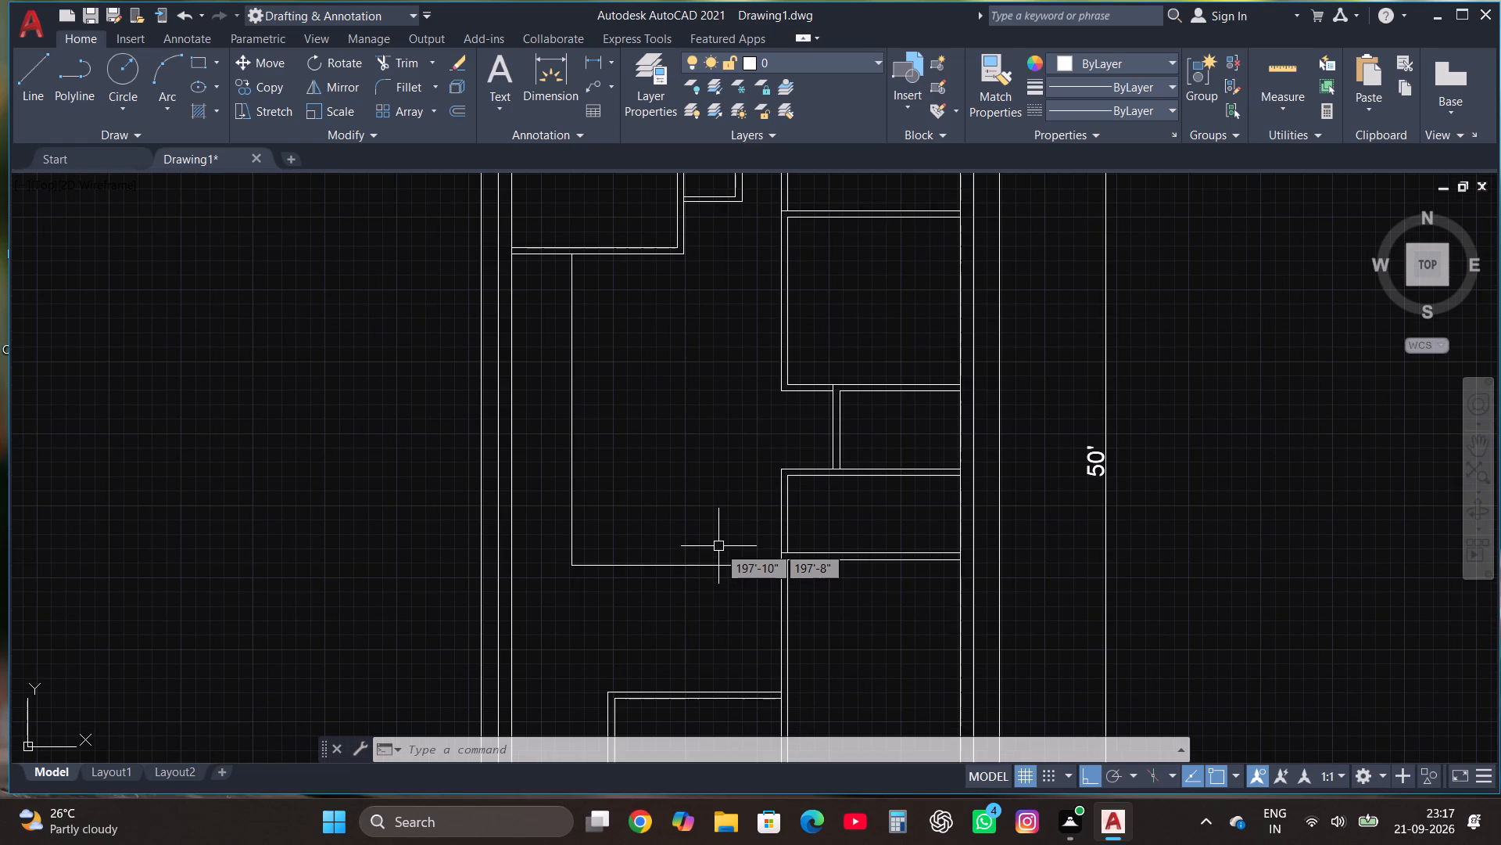
click(639, 593)
click(571, 493)
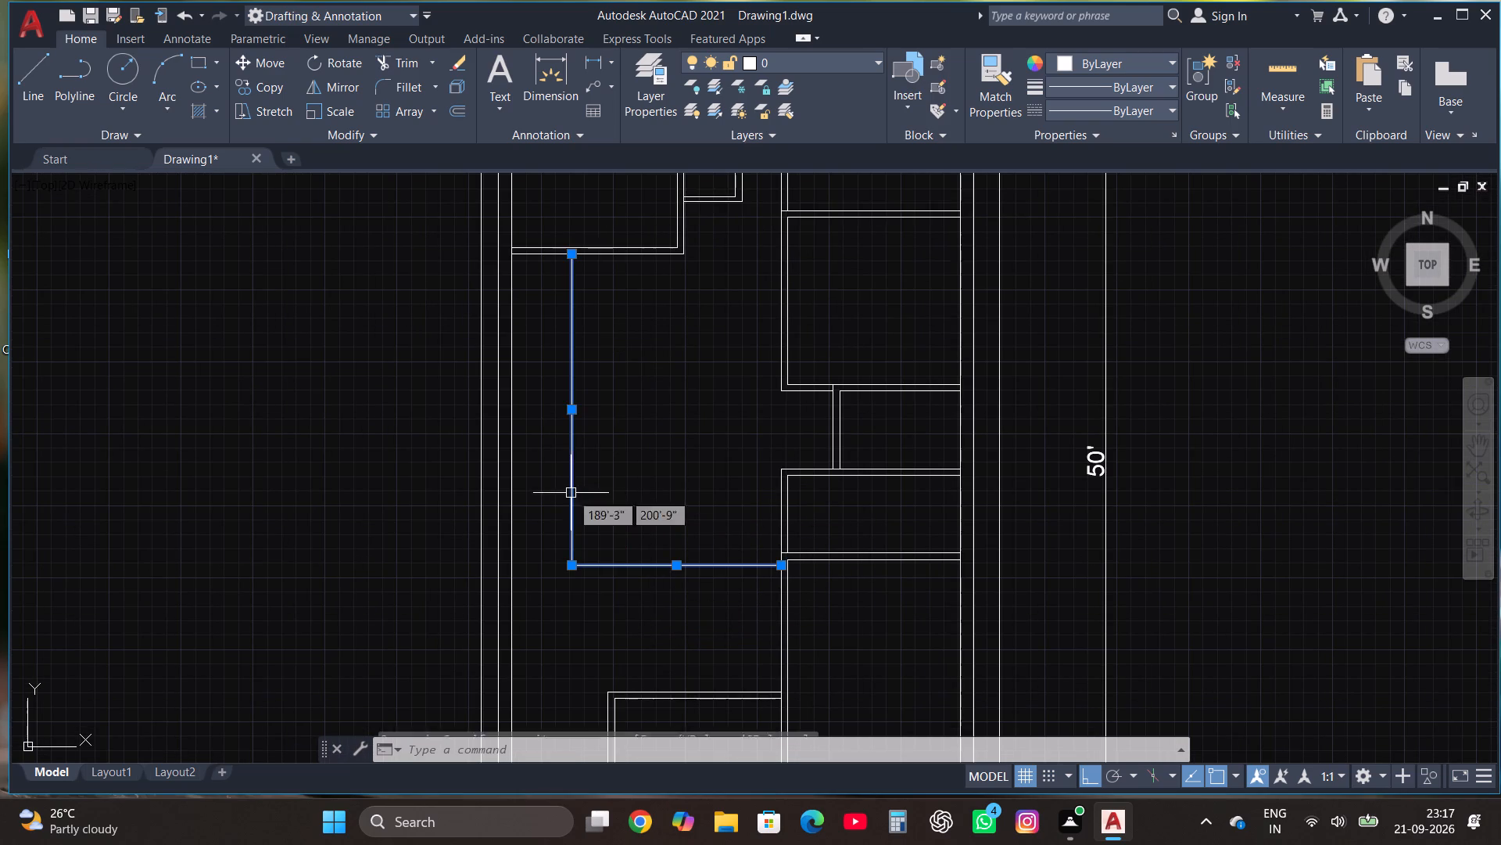
click(462, 110)
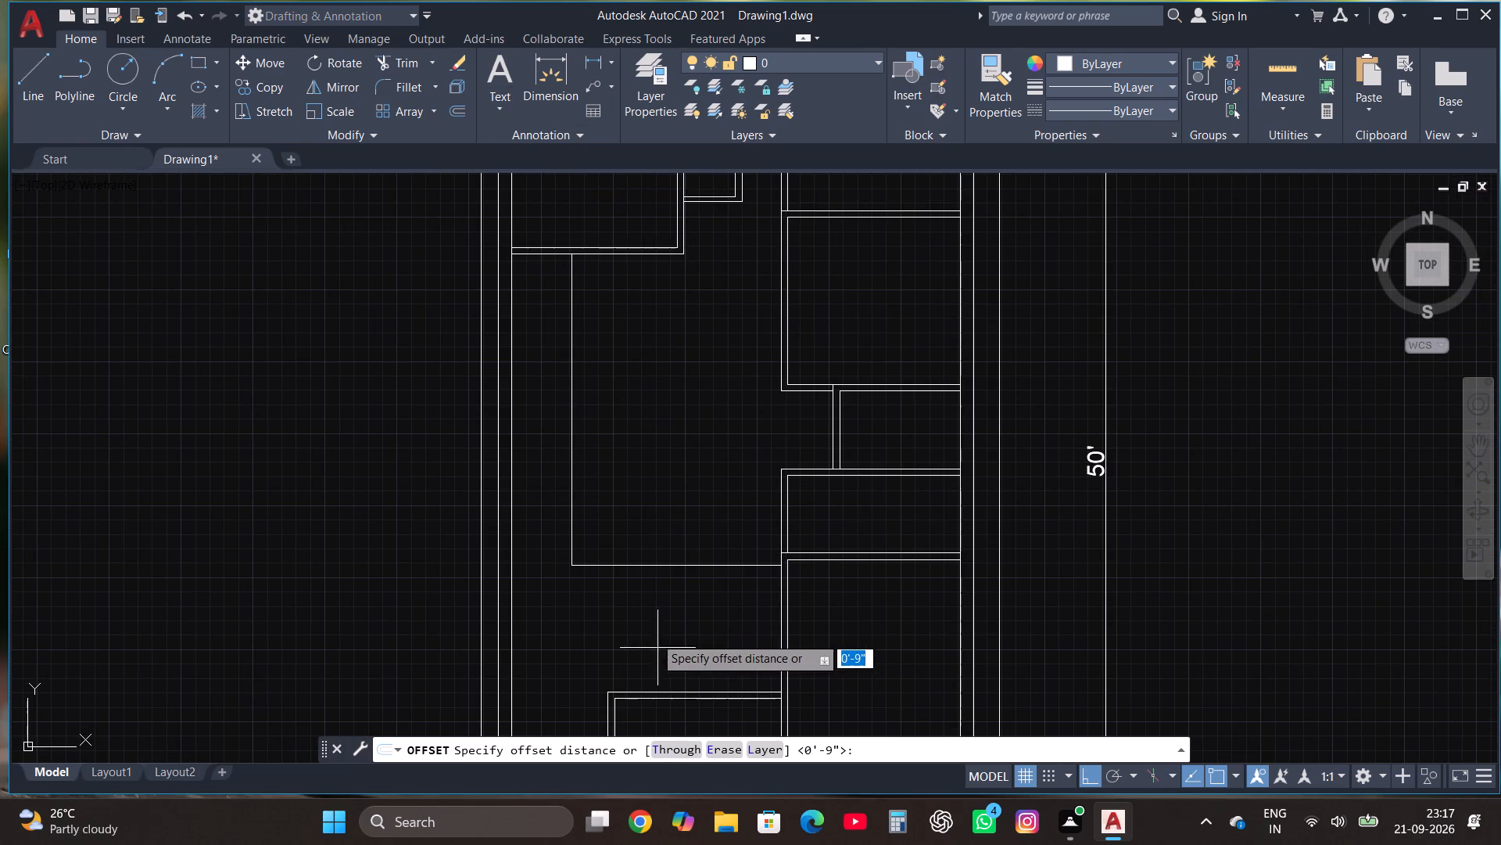
click(625, 568)
click(625, 589)
click(624, 568)
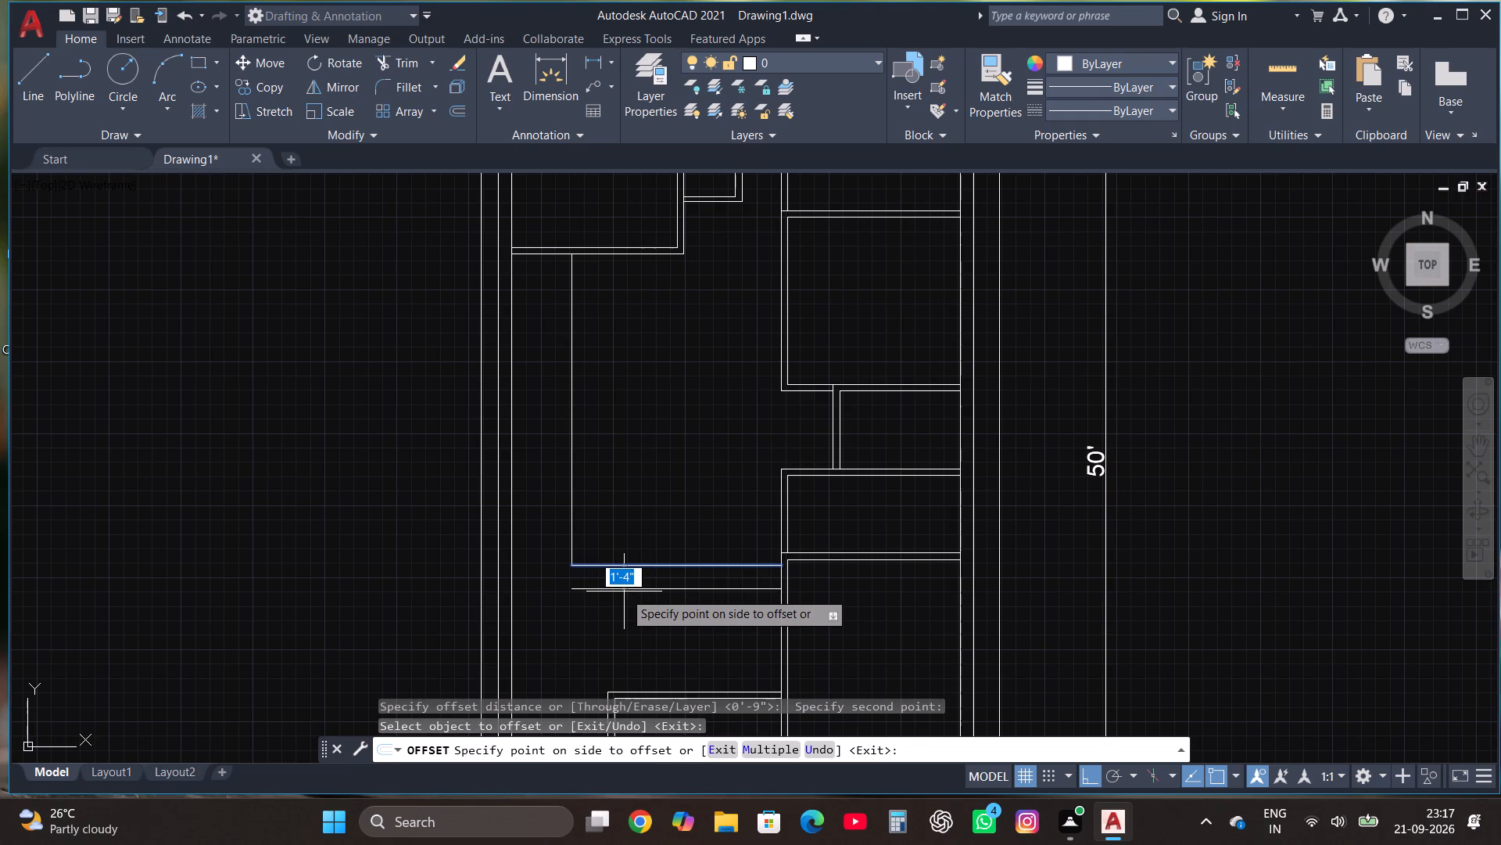
text(4.5")
key(Return)
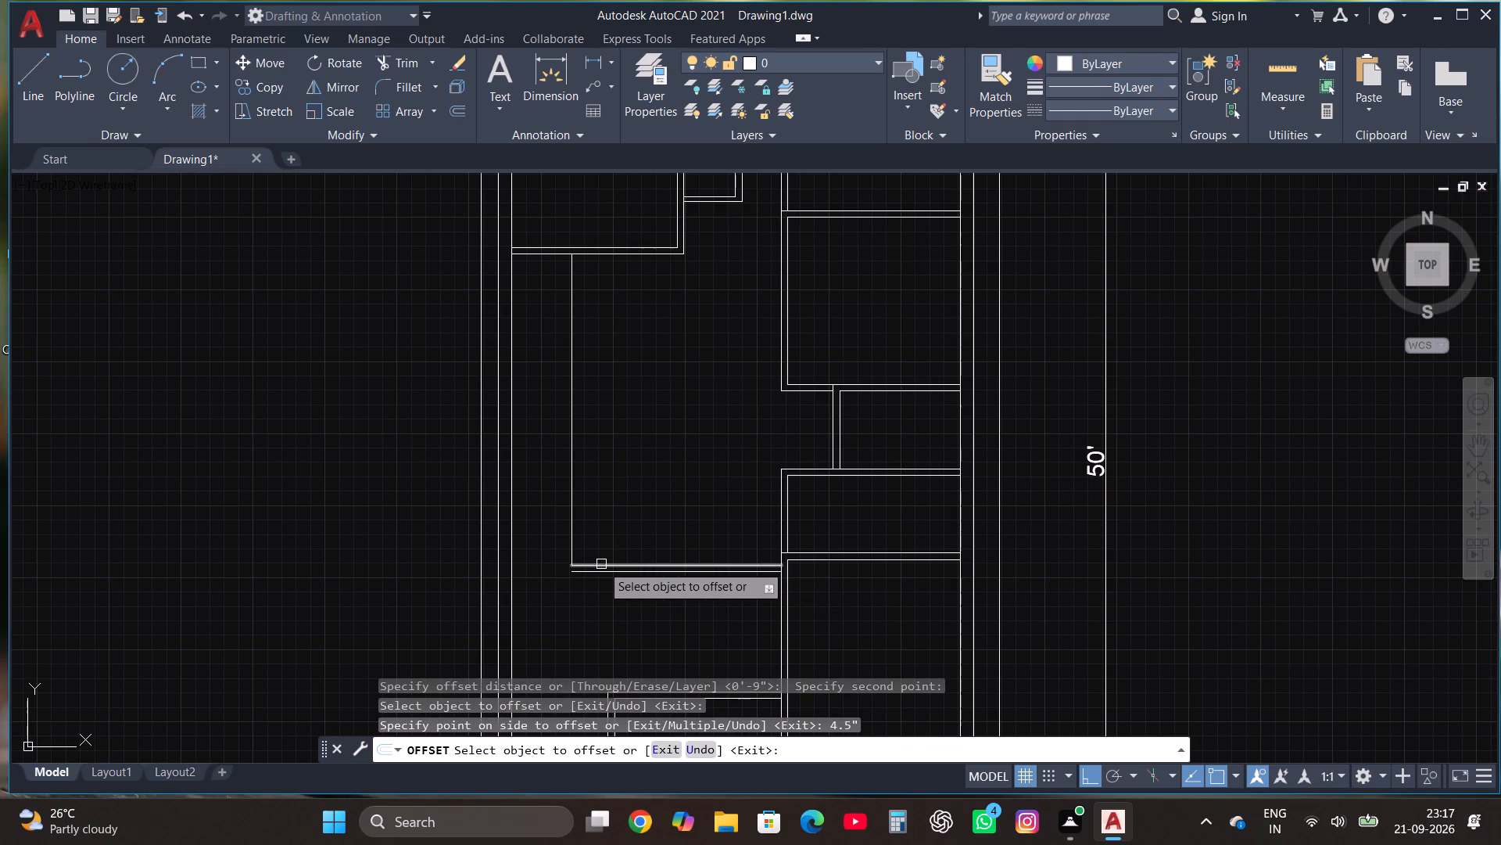
Offset the new room's vertical left line 4.5" to the left.
click(570, 502)
key(4)
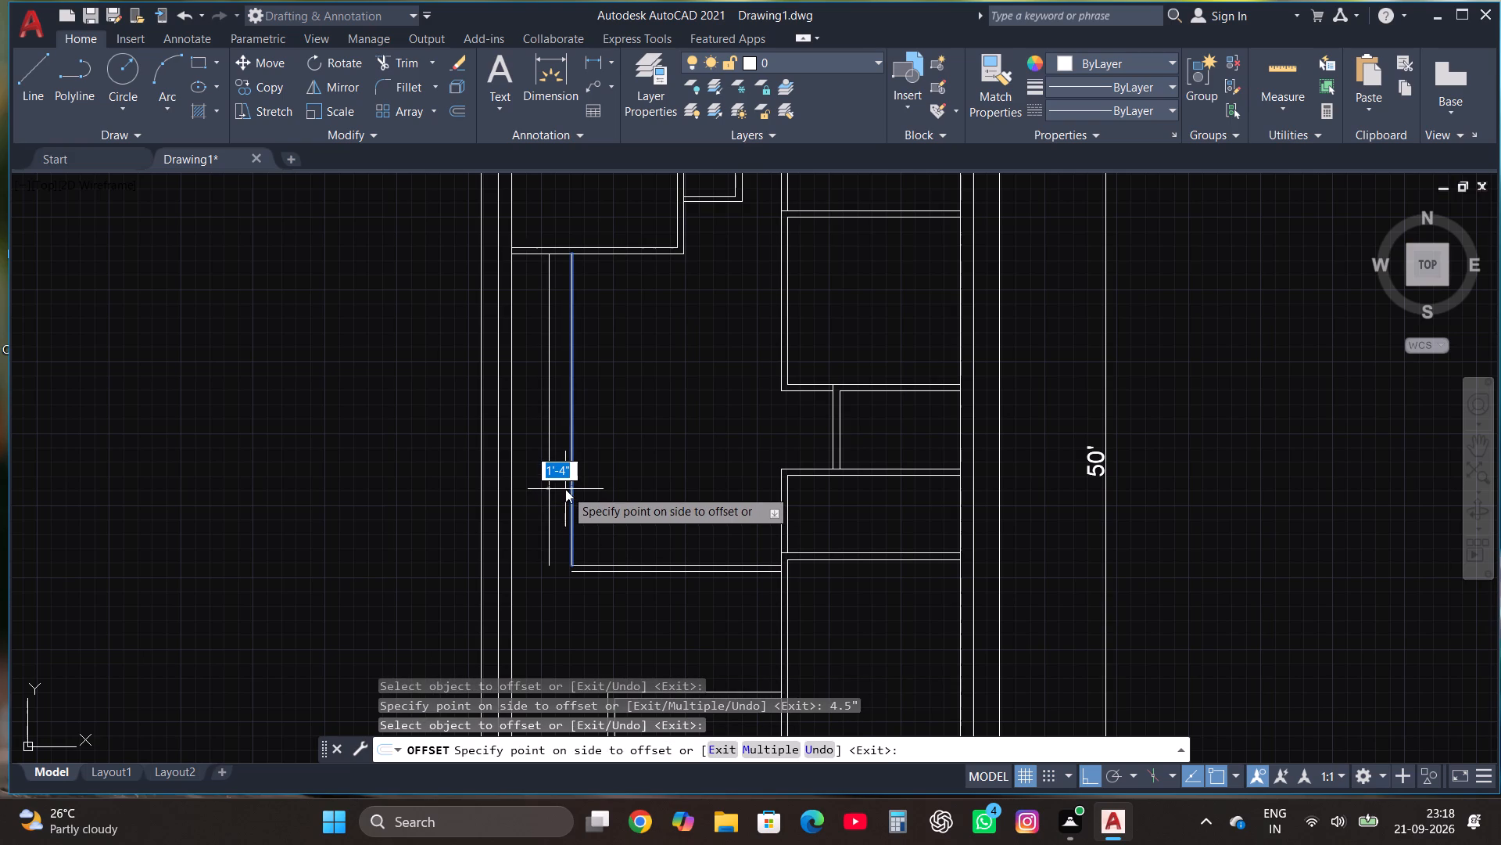
text(.5")
key(Return)
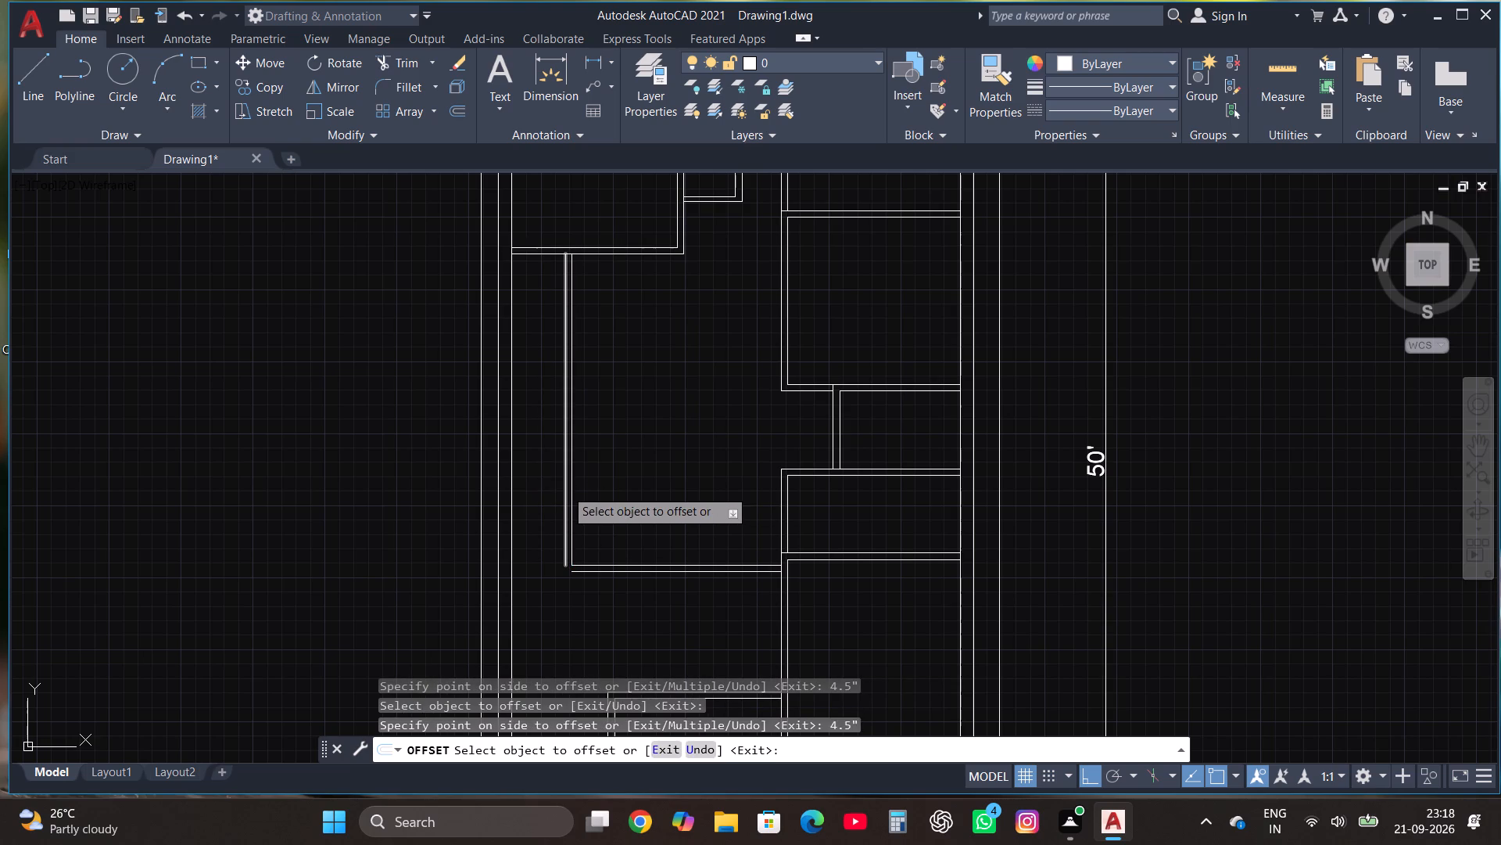
key(Escape)
Fillet the two offset lines into the new room's closed outer lower-left corner.
click(412, 85)
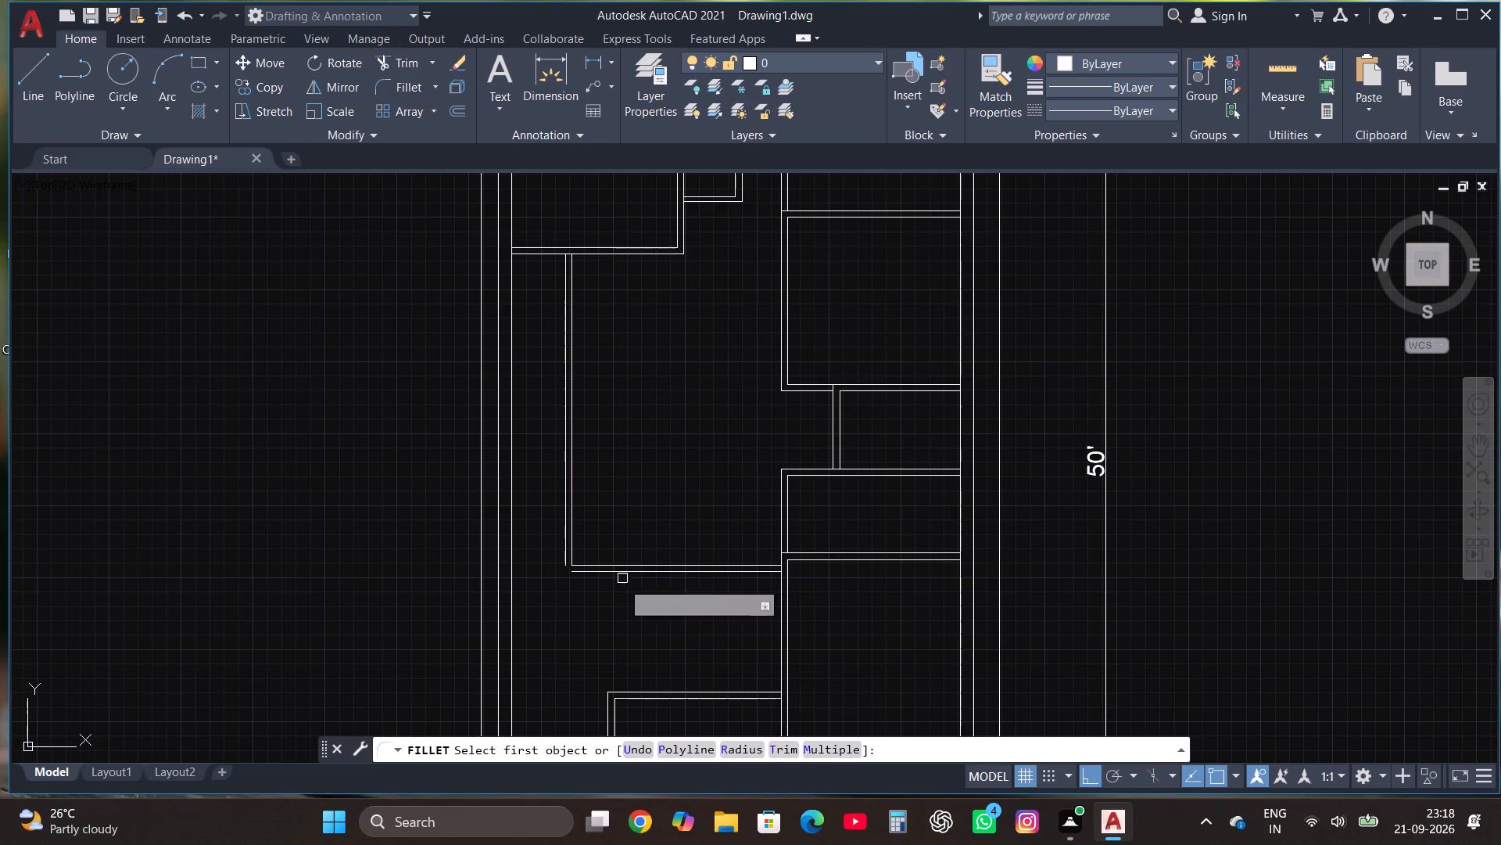
click(589, 574)
scroll(572, 574, up, 3)
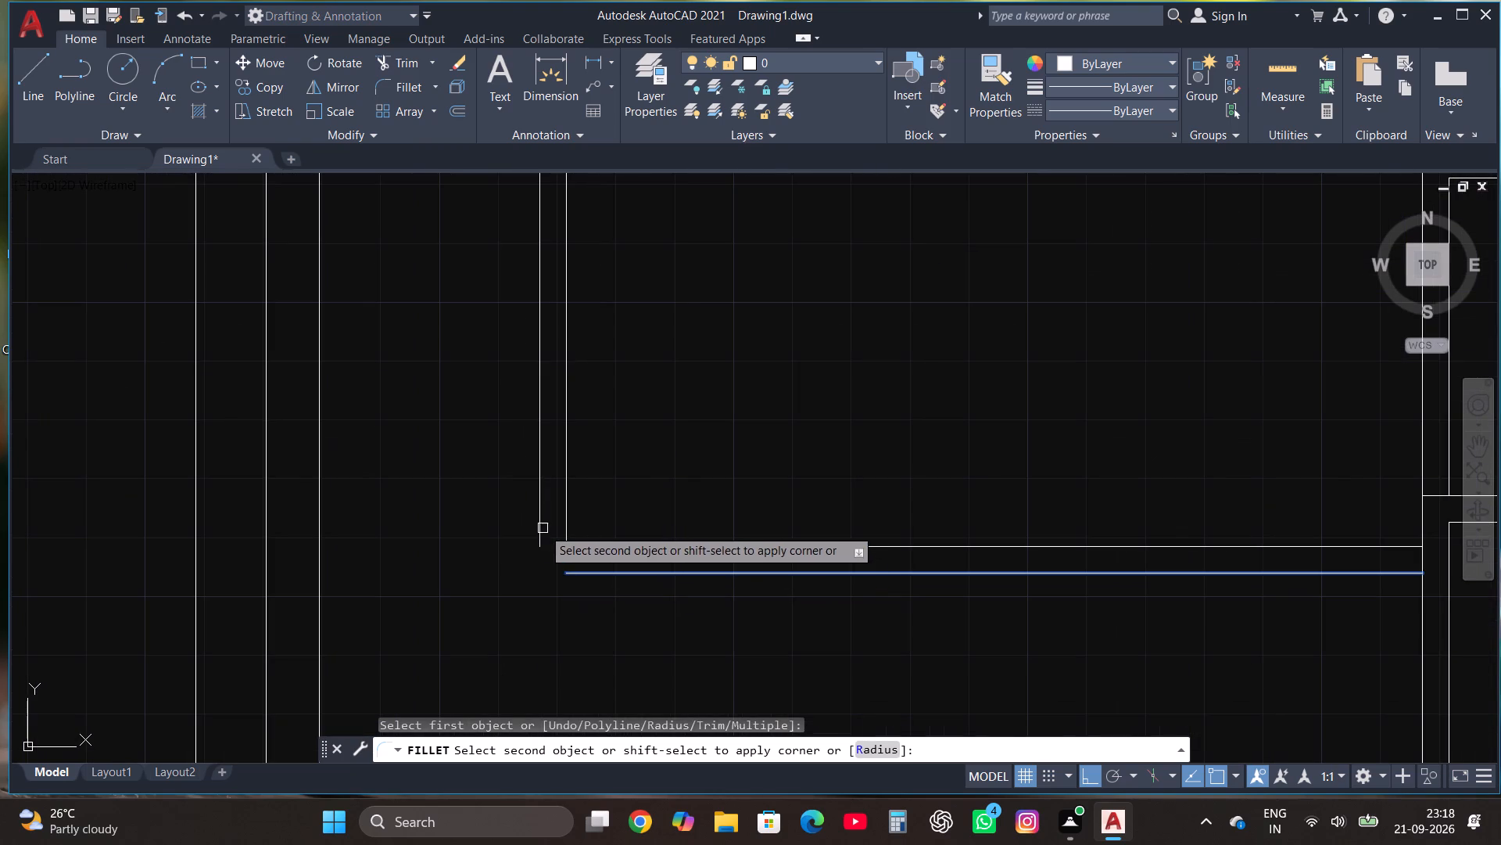
click(543, 528)
key(Escape)
scroll(692, 505, down, 4)
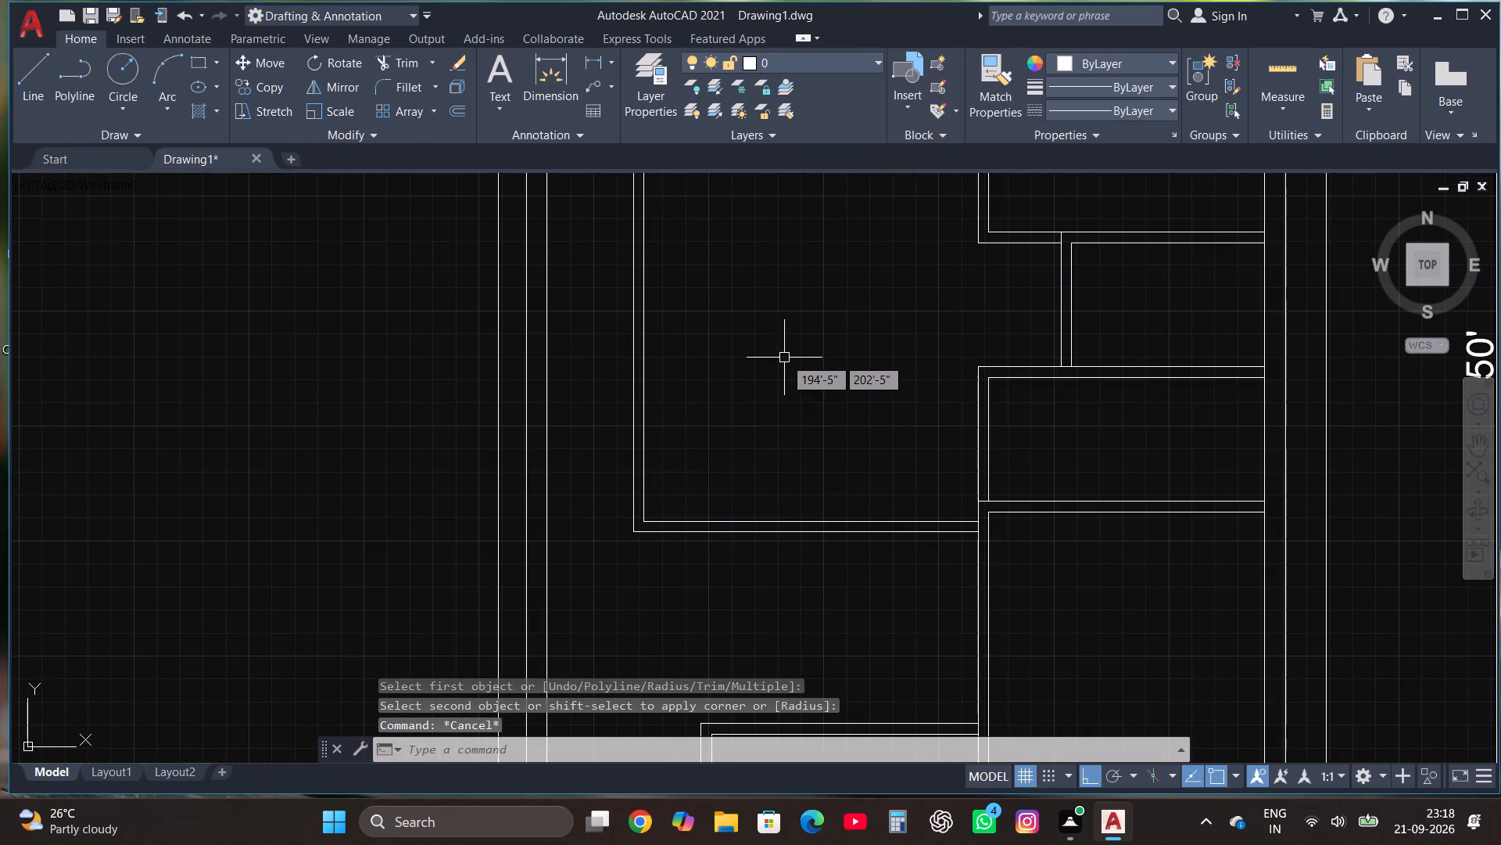
Measure the vertical gap between the central room's bottom wall and the lower room's top wall, along the right-hand rooms' left wall.
scroll(783, 358, down, 2)
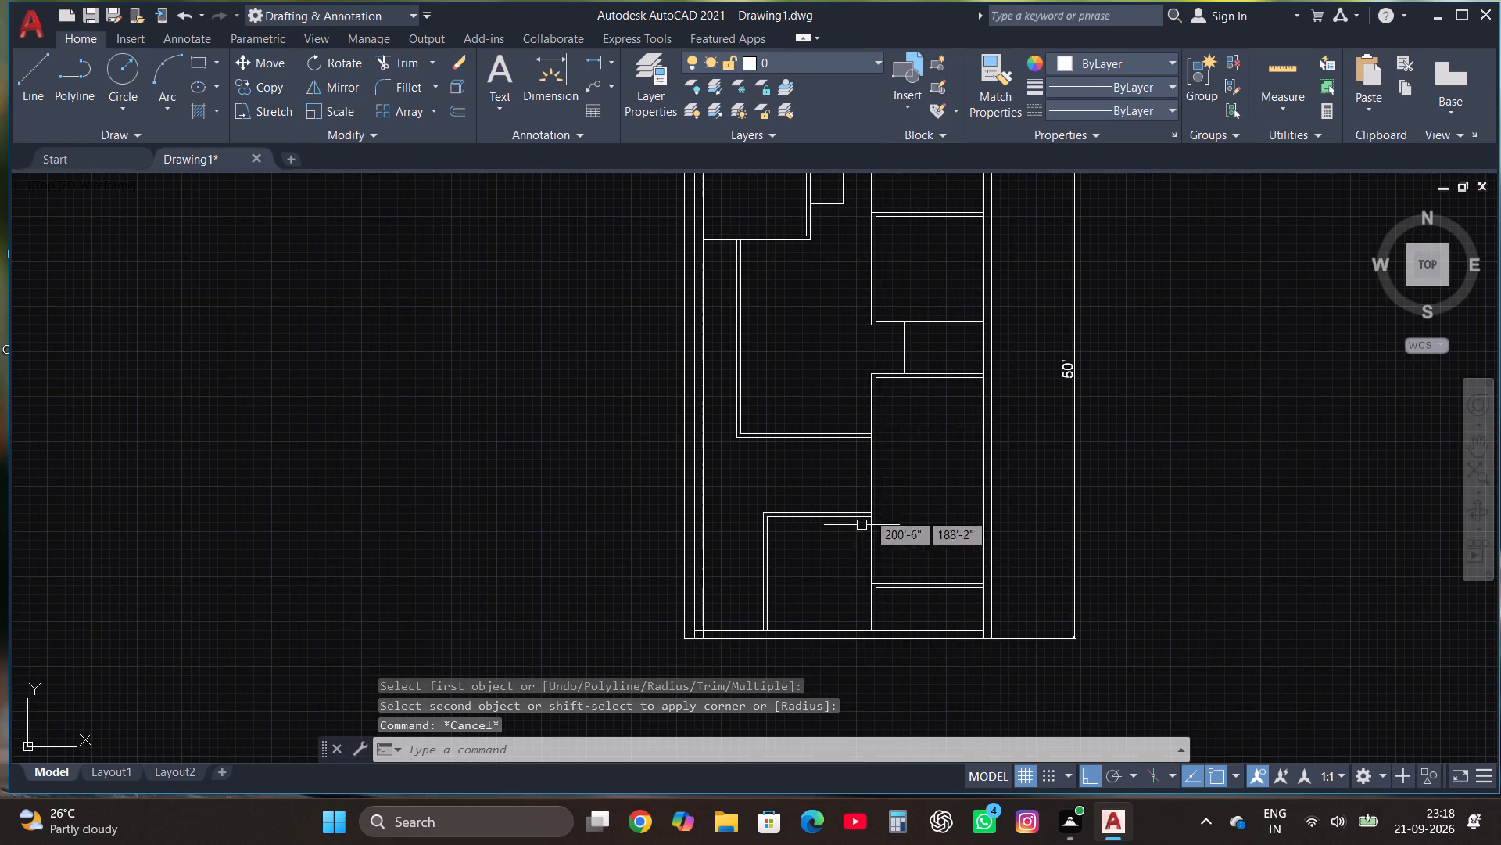
scroll(894, 487, up, 2)
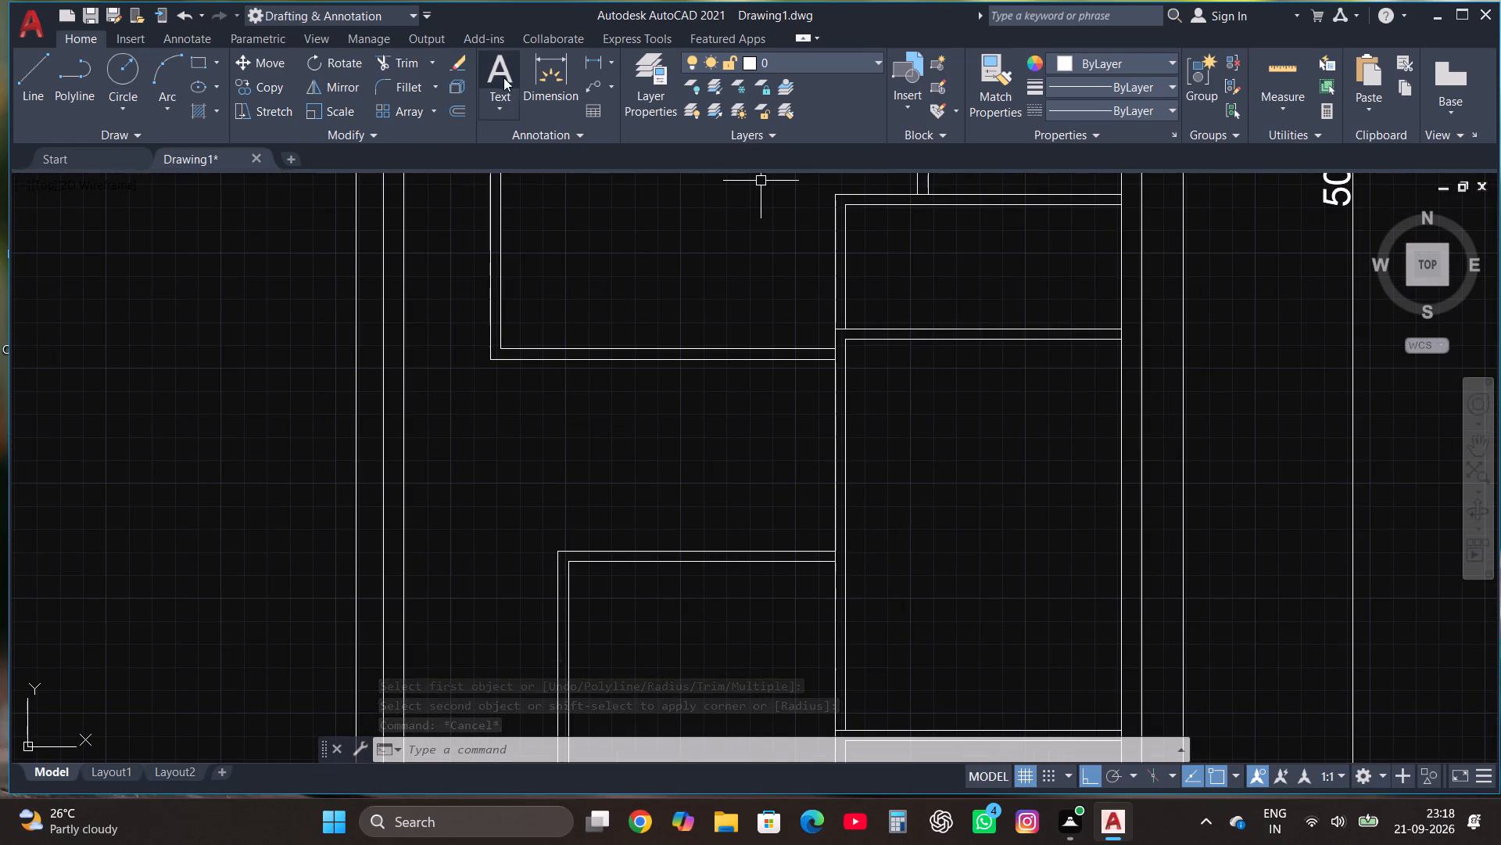
click(534, 83)
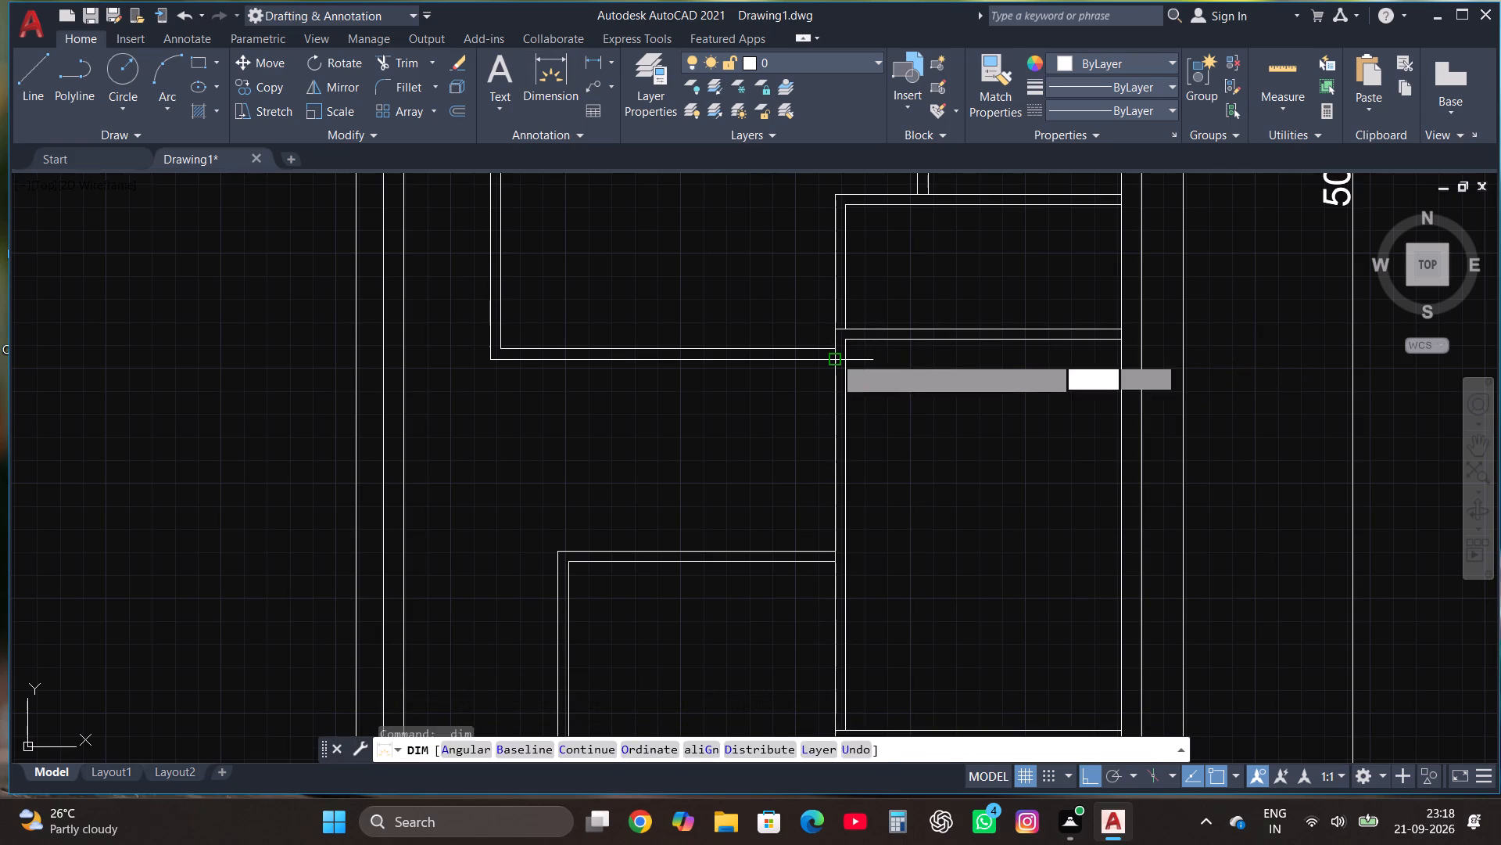
click(831, 357)
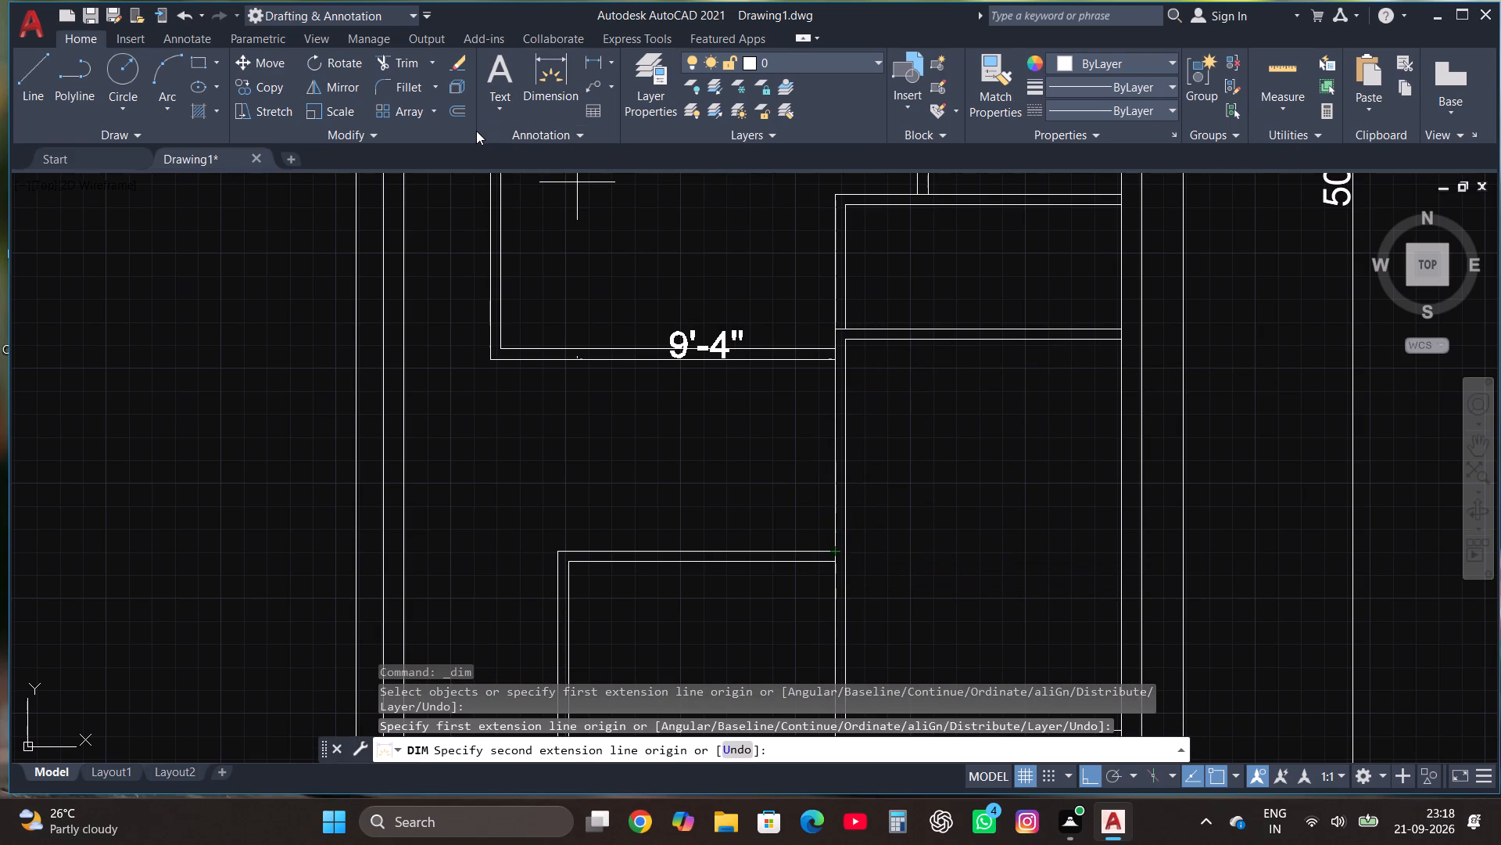
key(Escape)
Measure the central room's inner height along its left wall, from the inner bottom corner to the wall above.
scroll(555, 491, down, 1)
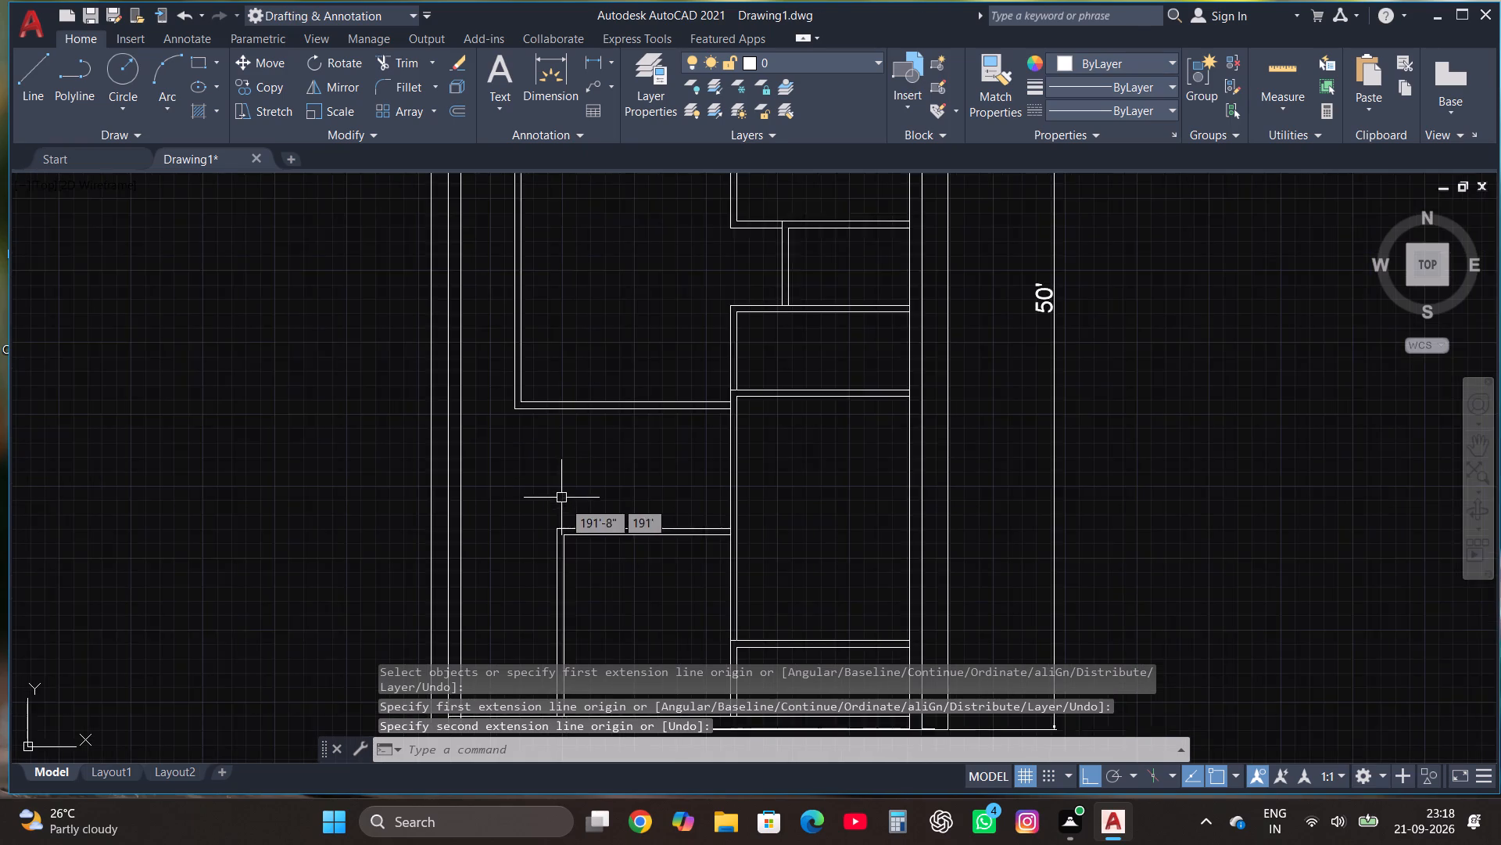
scroll(563, 501, down, 1)
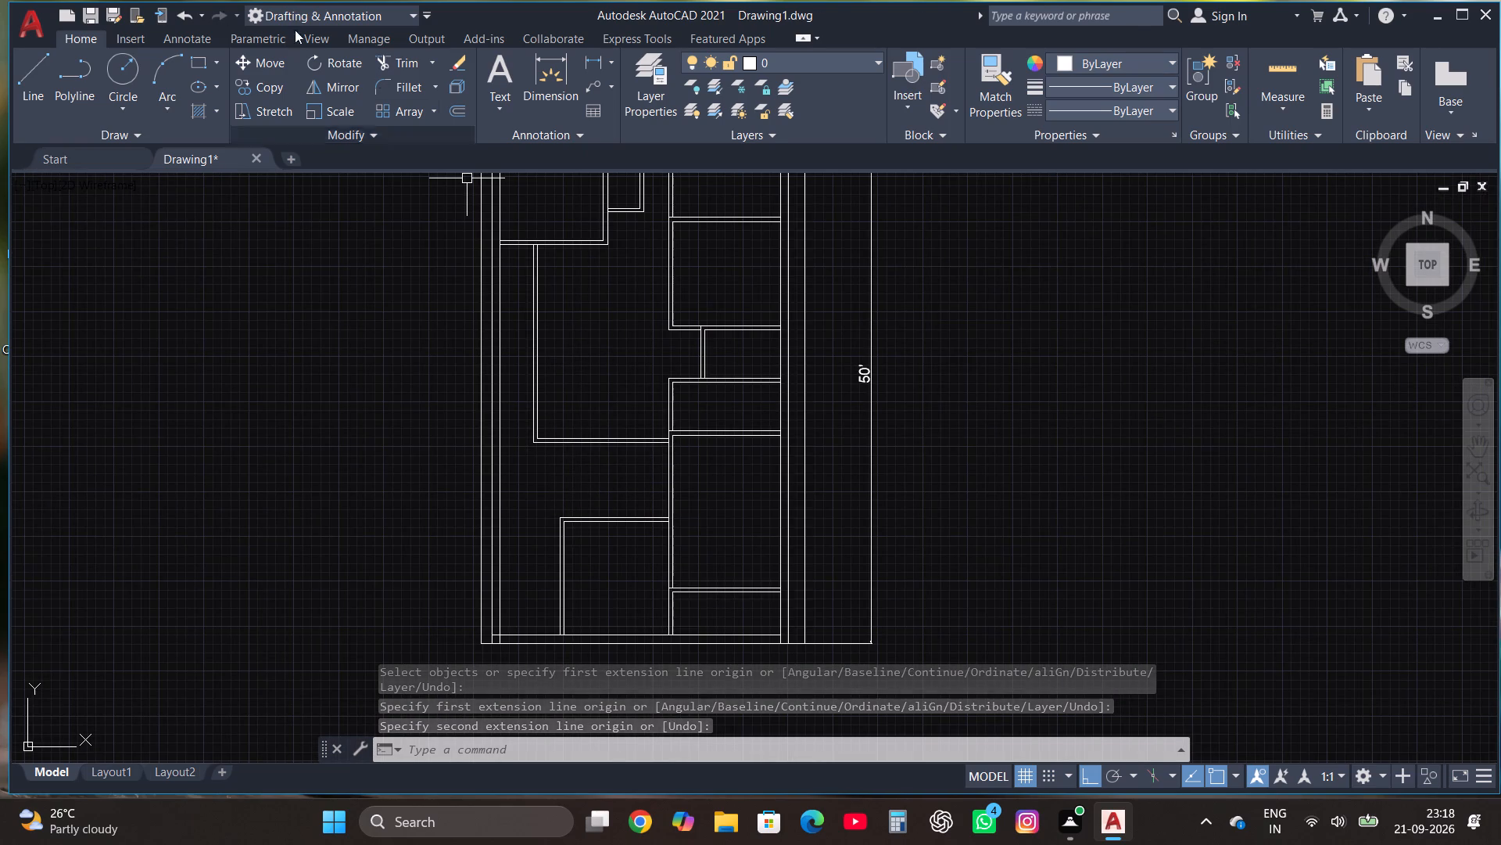
click(540, 72)
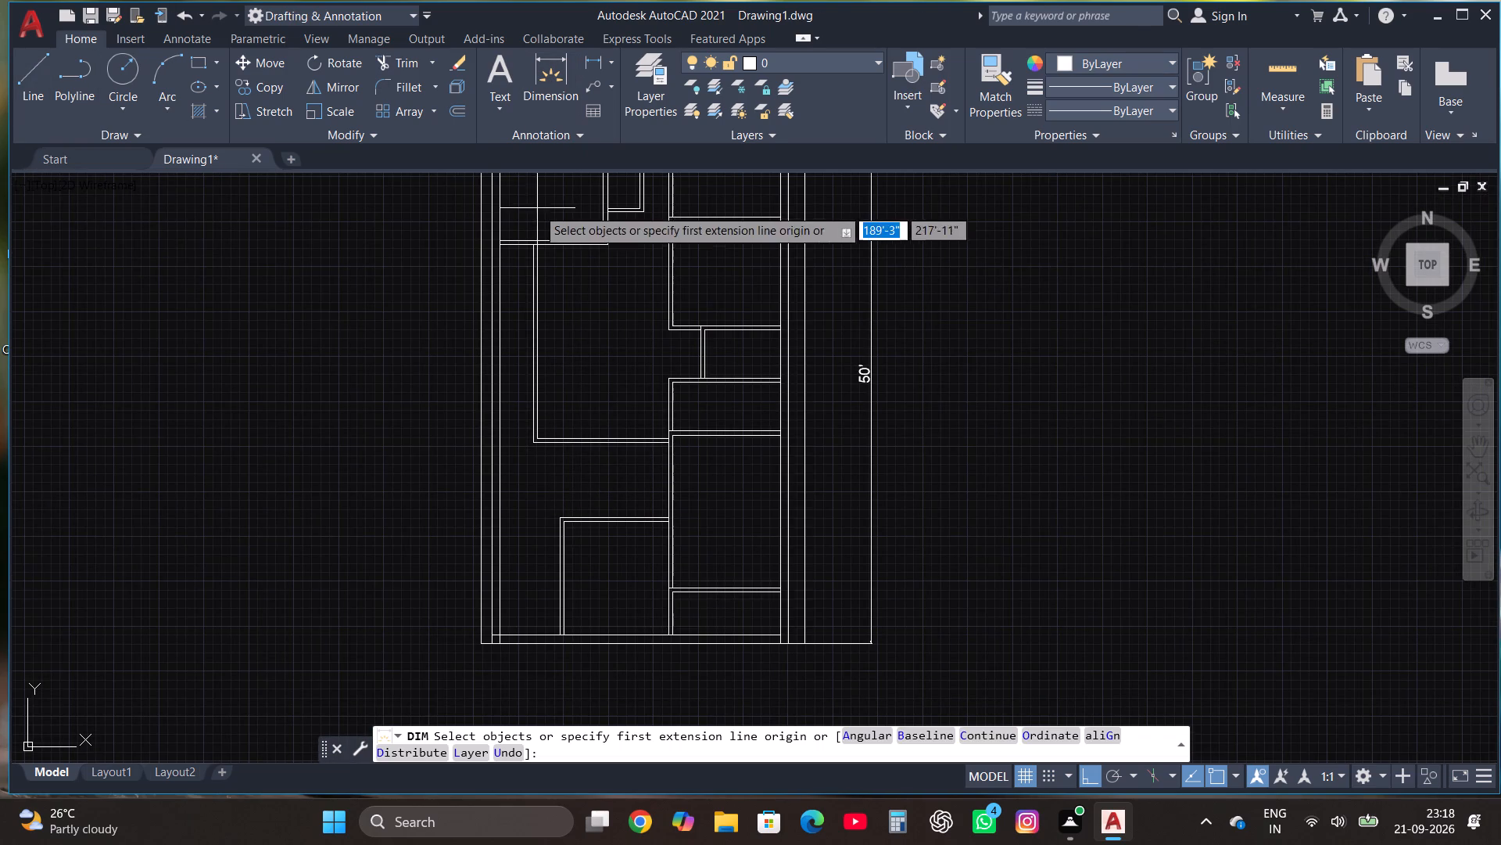
scroll(536, 252, up, 3)
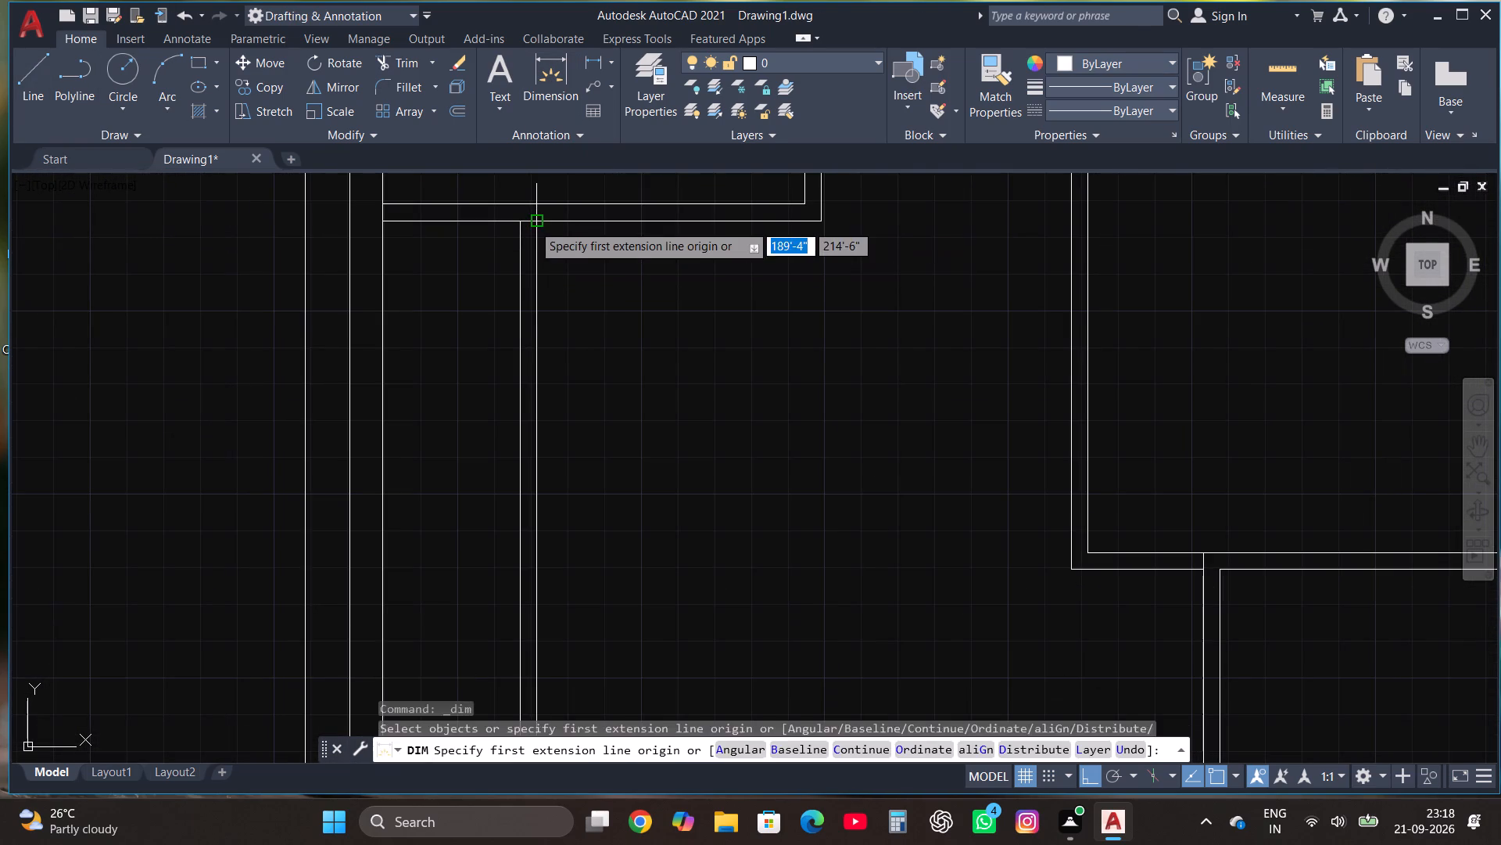
click(531, 222)
scroll(548, 331, down, 1)
scroll(560, 494, down, 2)
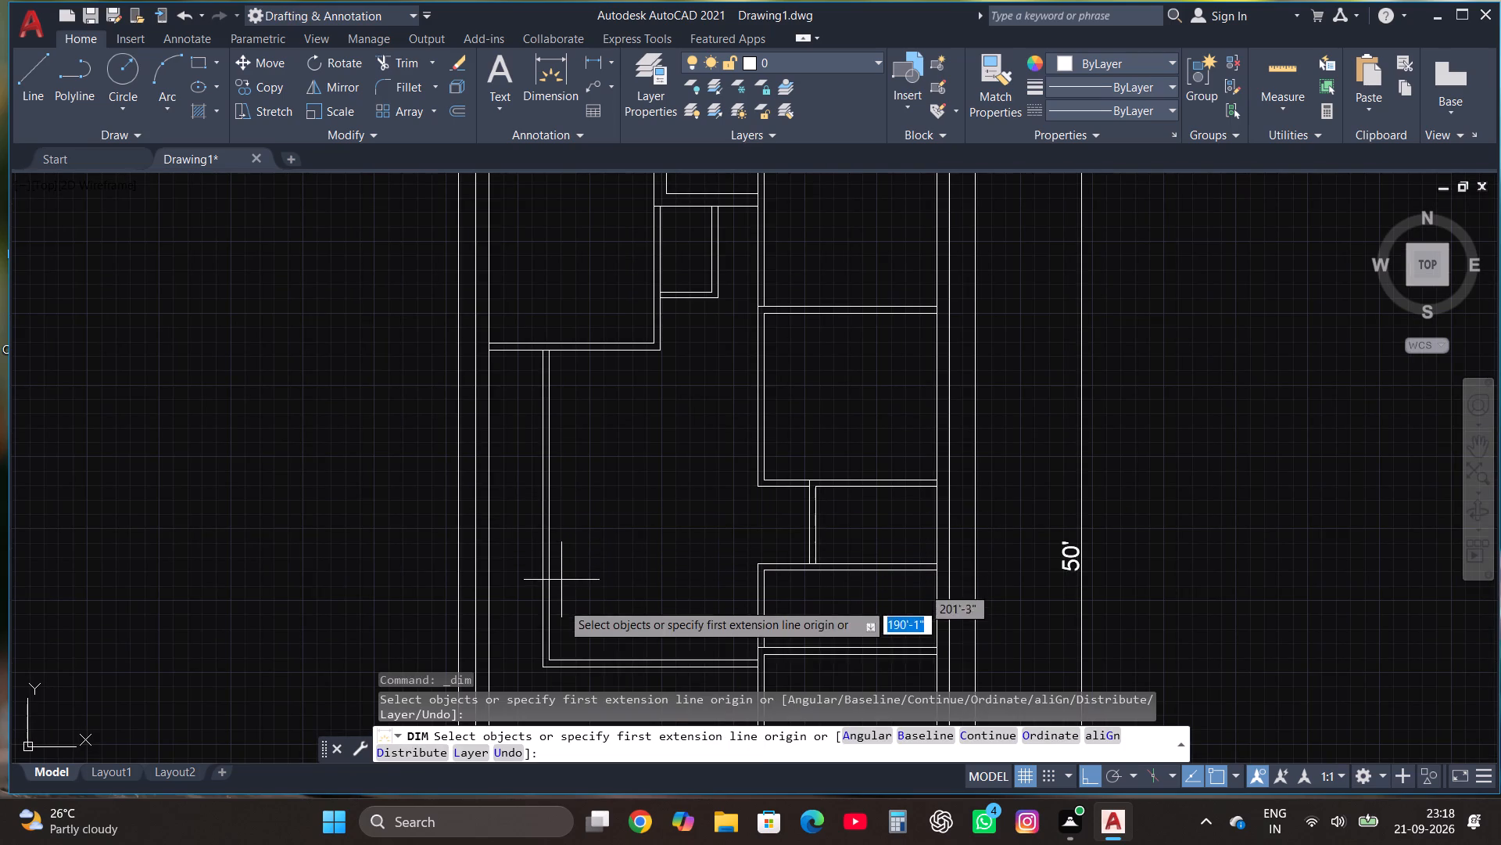
click(553, 659)
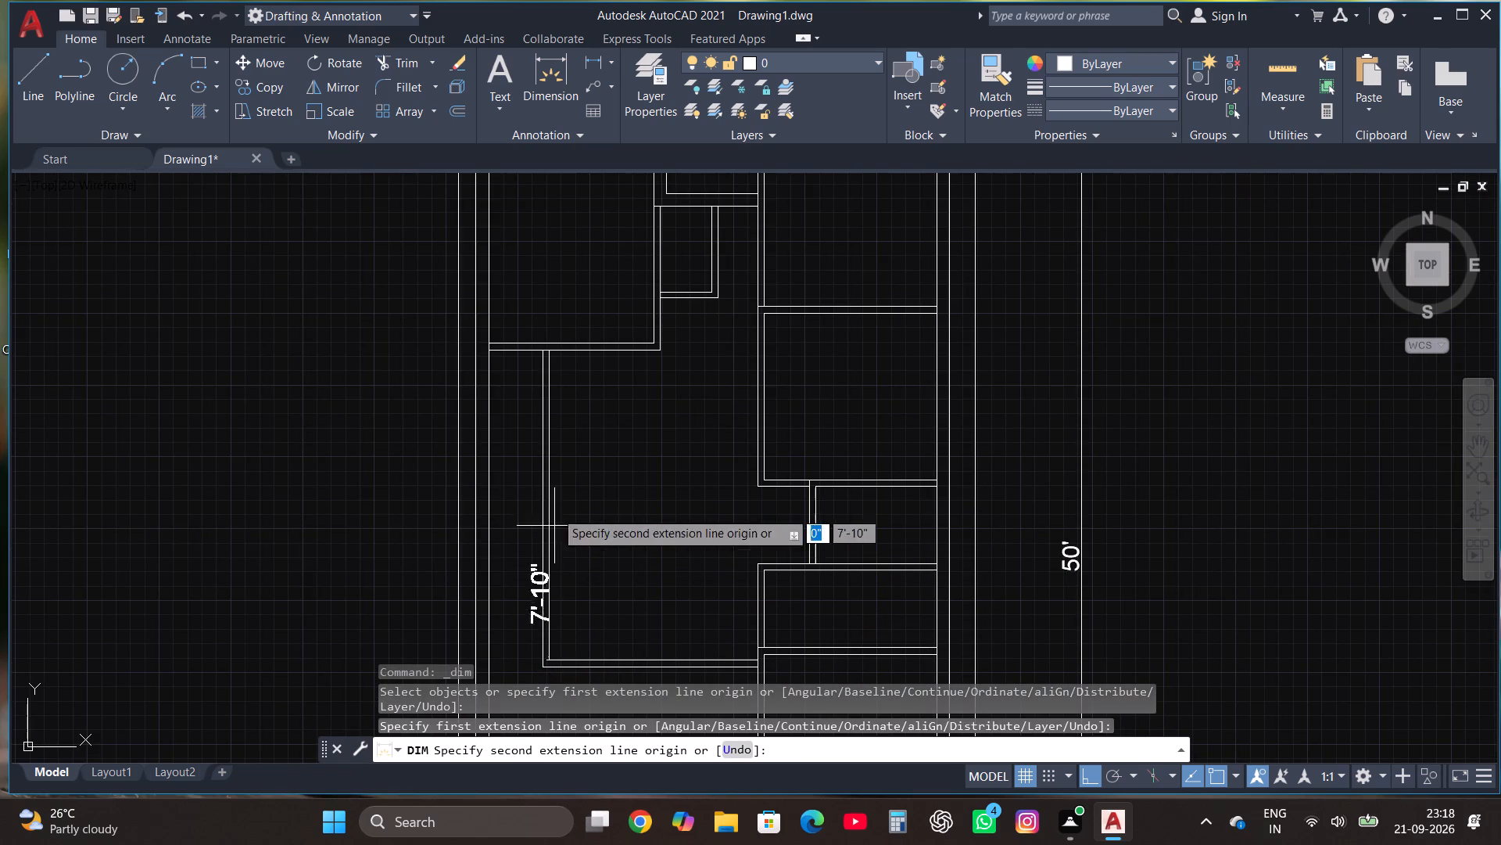
click(549, 351)
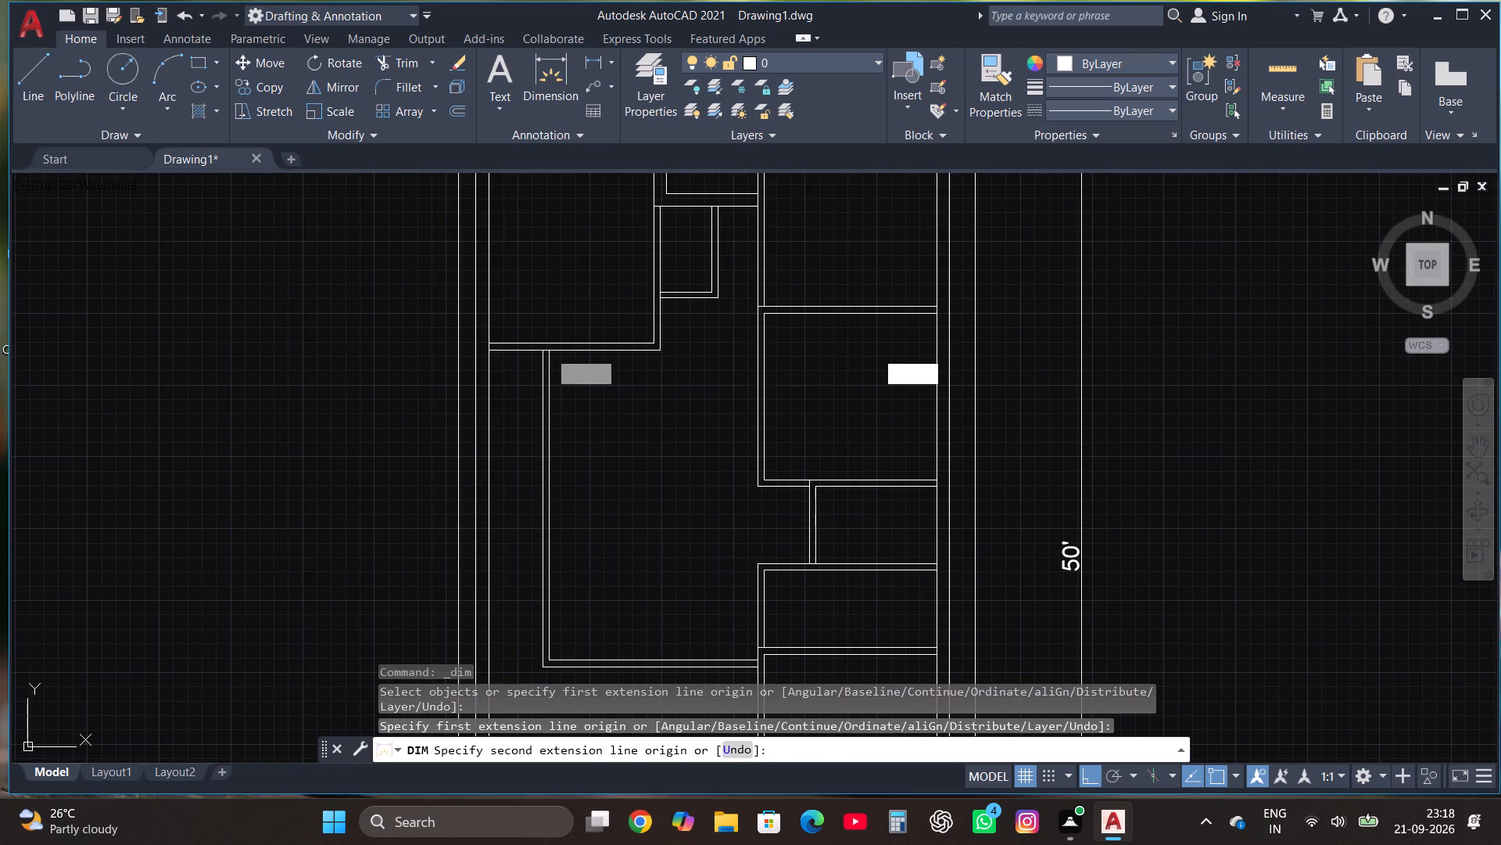
key(Escape)
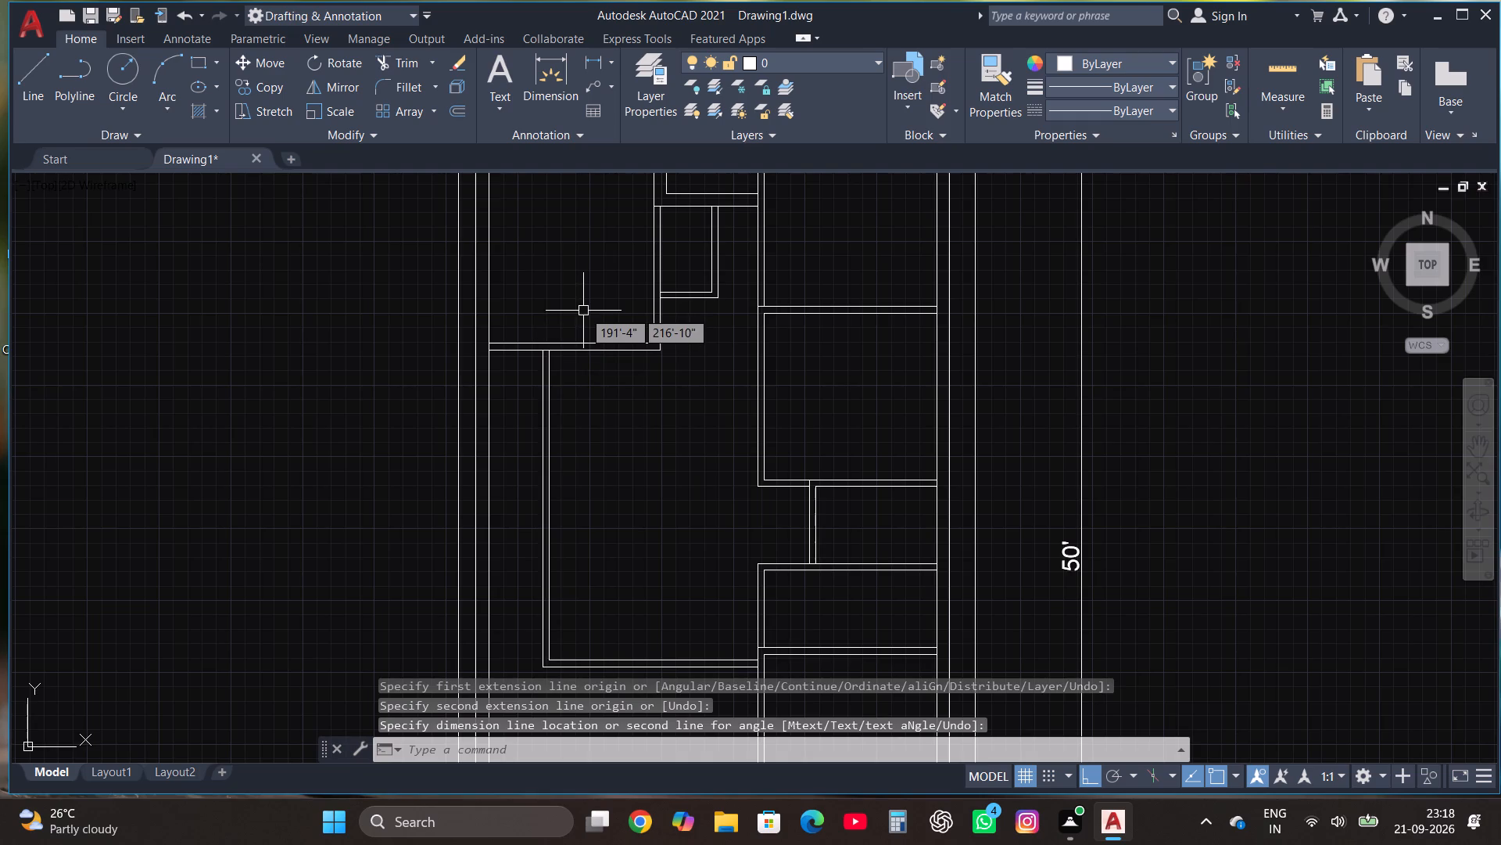
Measure the central room's left wall again, from the wall above down to its lower-left corner.
scroll(587, 311, down, 2)
scroll(600, 437, up, 2)
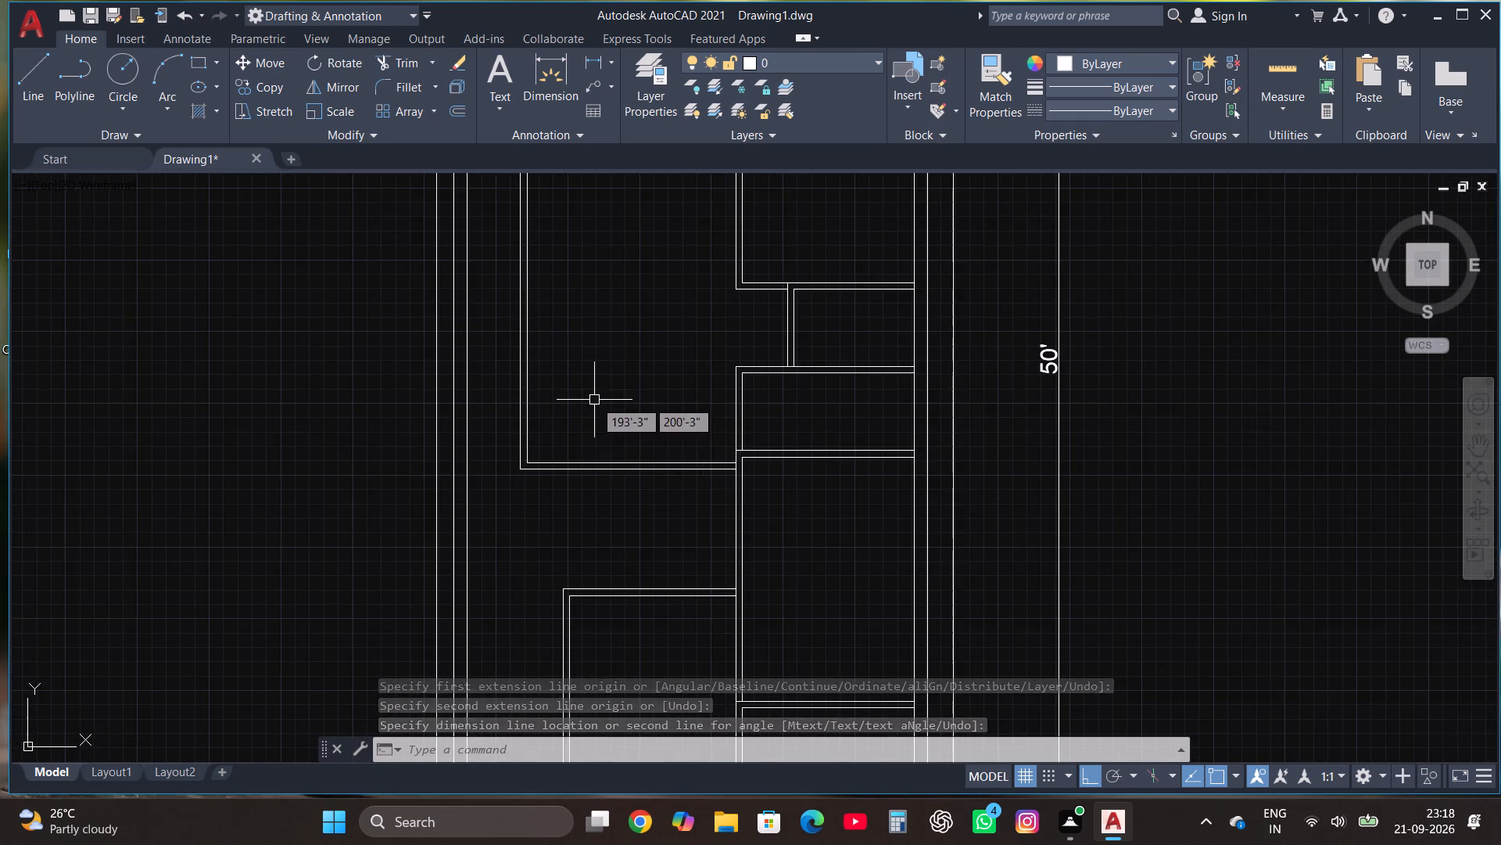
scroll(605, 456, down, 1)
scroll(604, 271, up, 1)
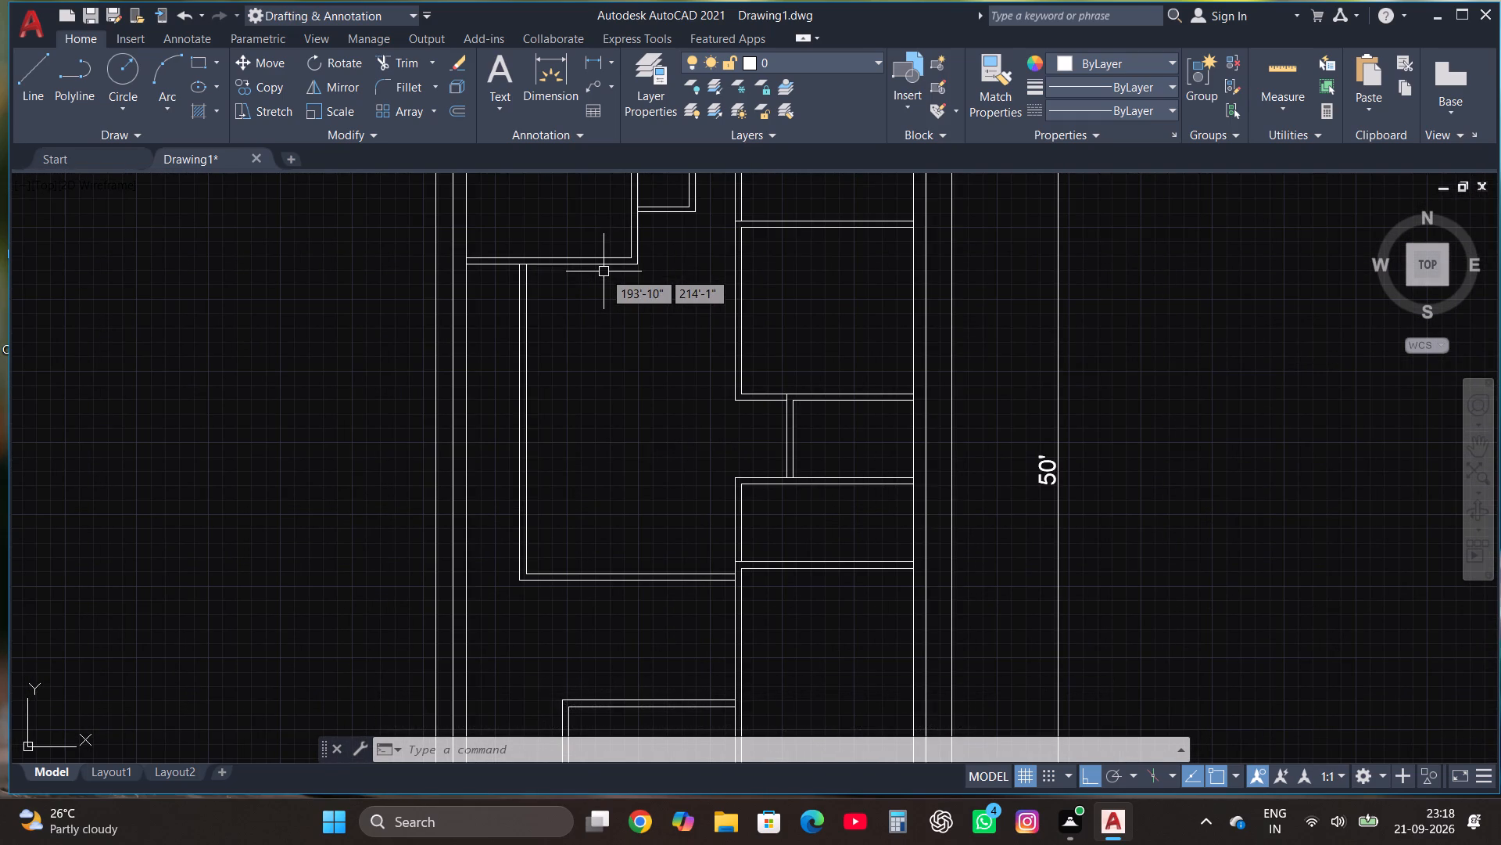
scroll(604, 330, up, 1)
click(561, 75)
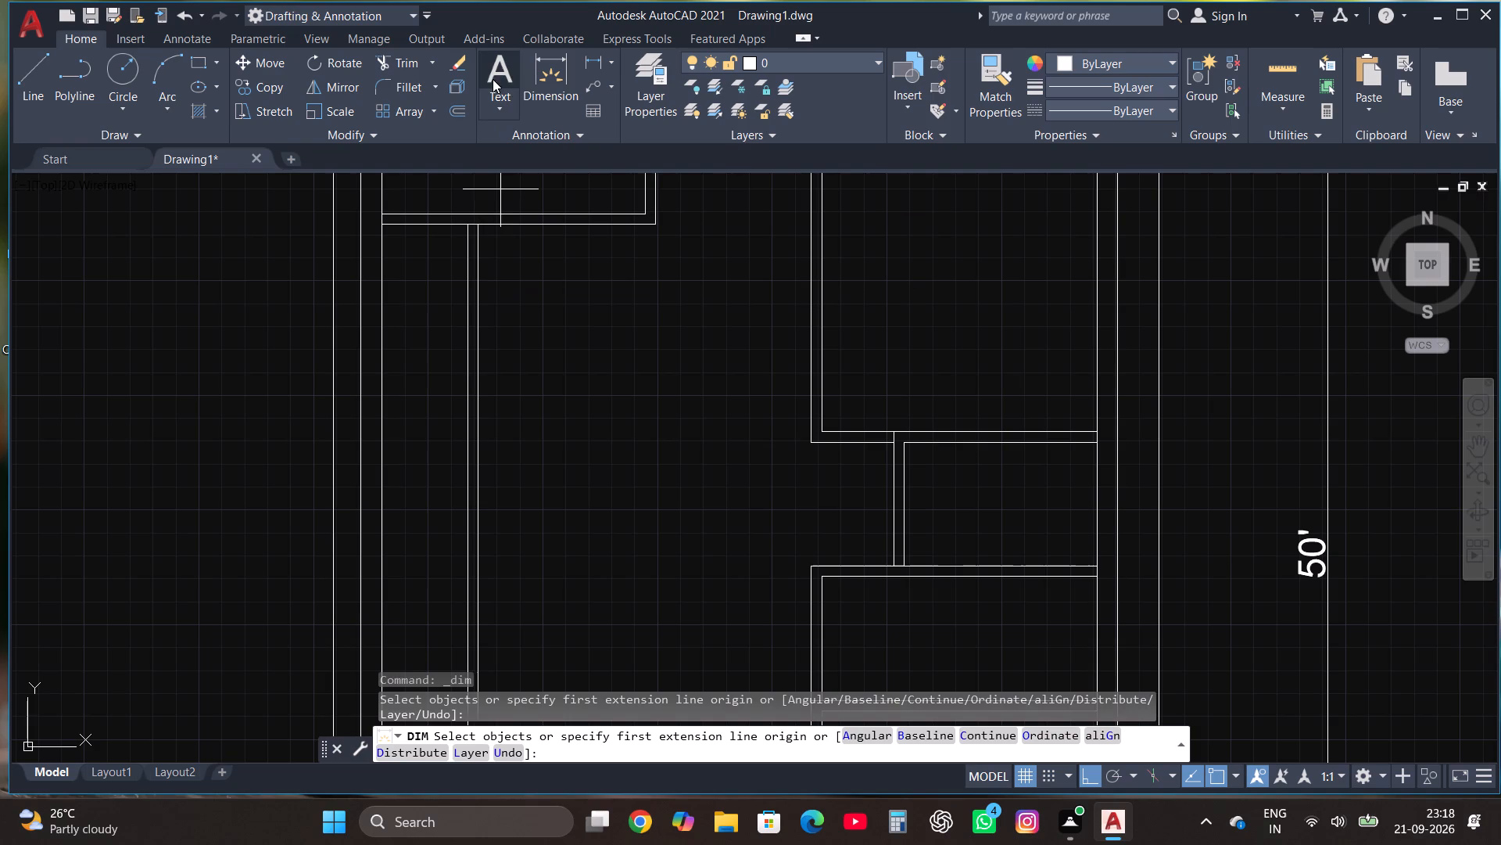
click(530, 89)
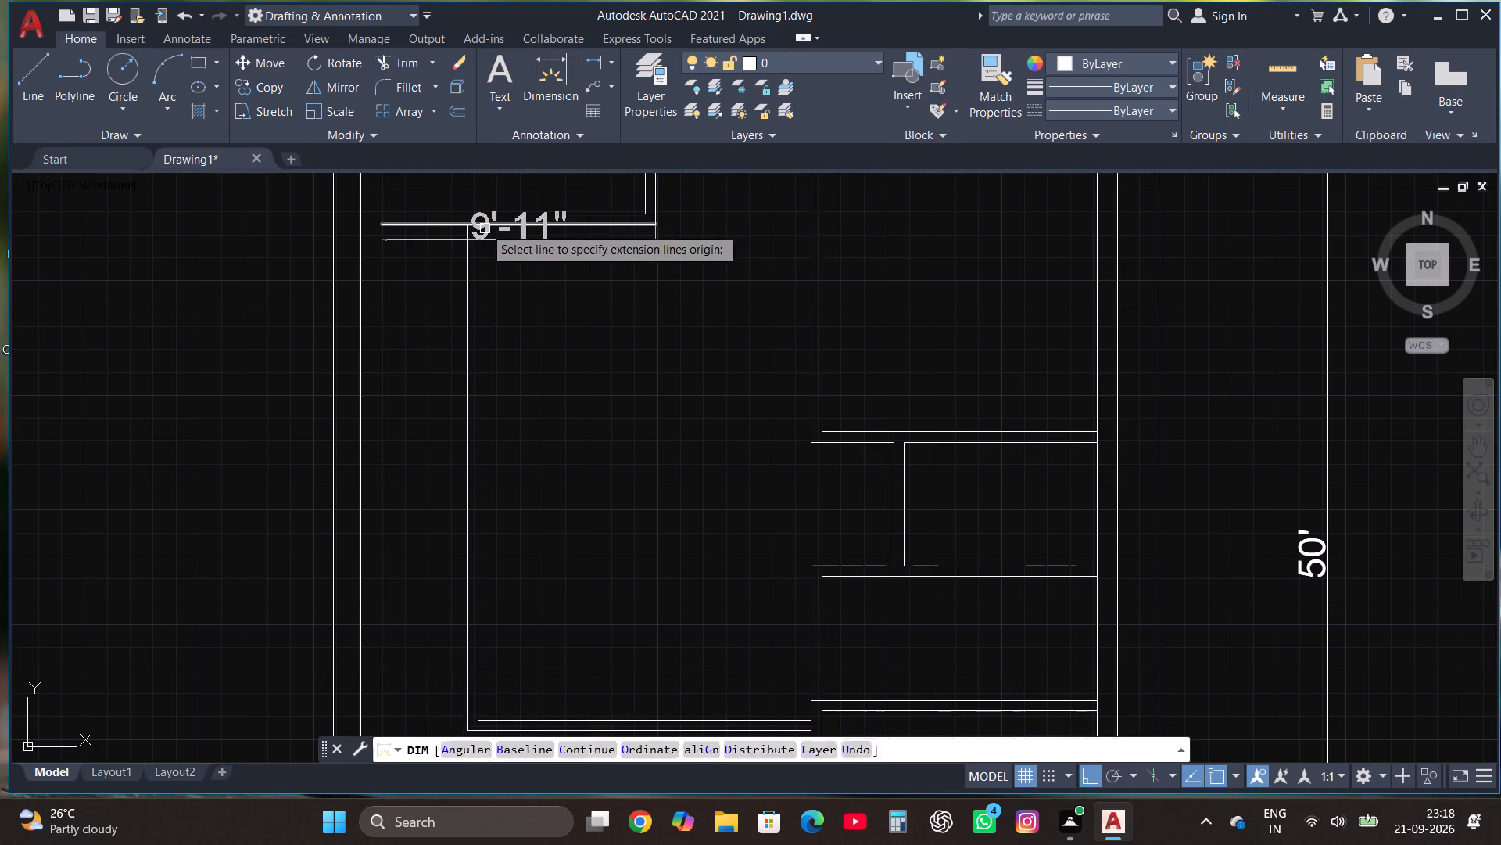
click(481, 225)
scroll(487, 221, down, 2)
scroll(489, 405, up, 1)
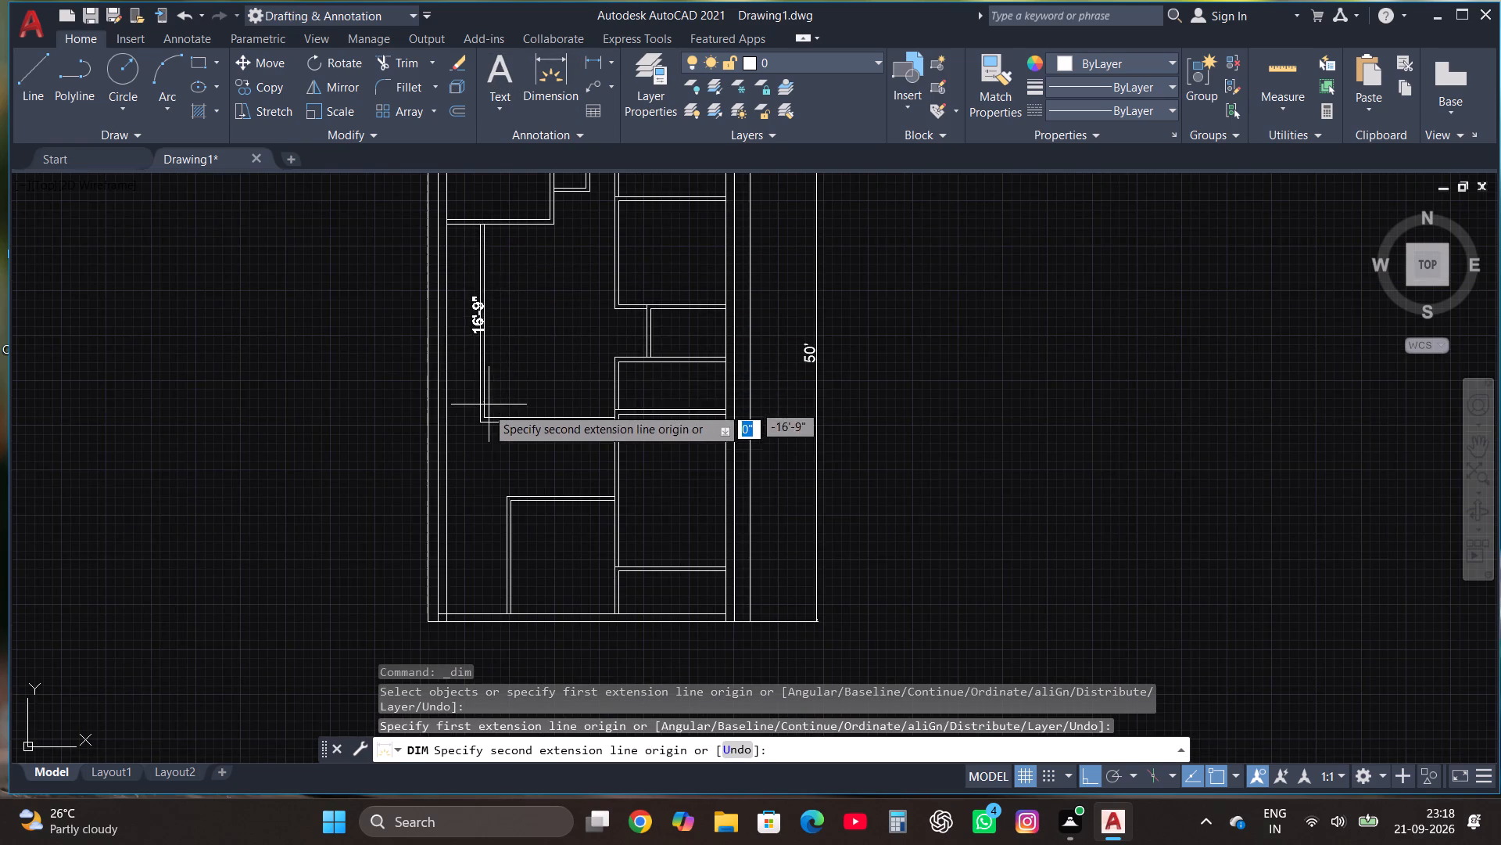
scroll(483, 410, up, 1)
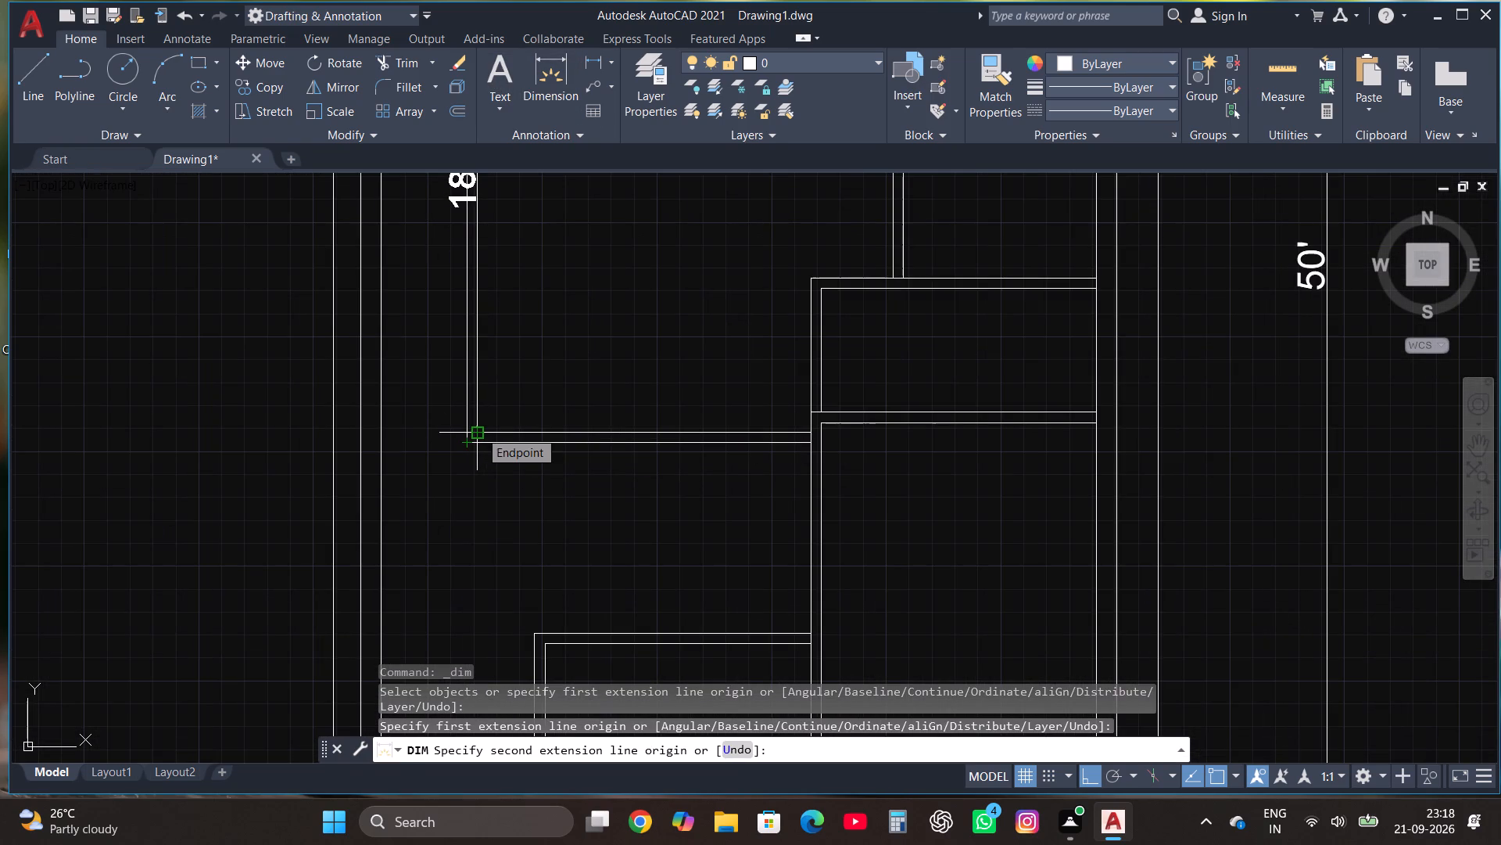
key(Escape)
Draw a line 5' left along the central room's bottom wall from its right end, continuing down just past the lower room's top wall line.
scroll(553, 507, down, 2)
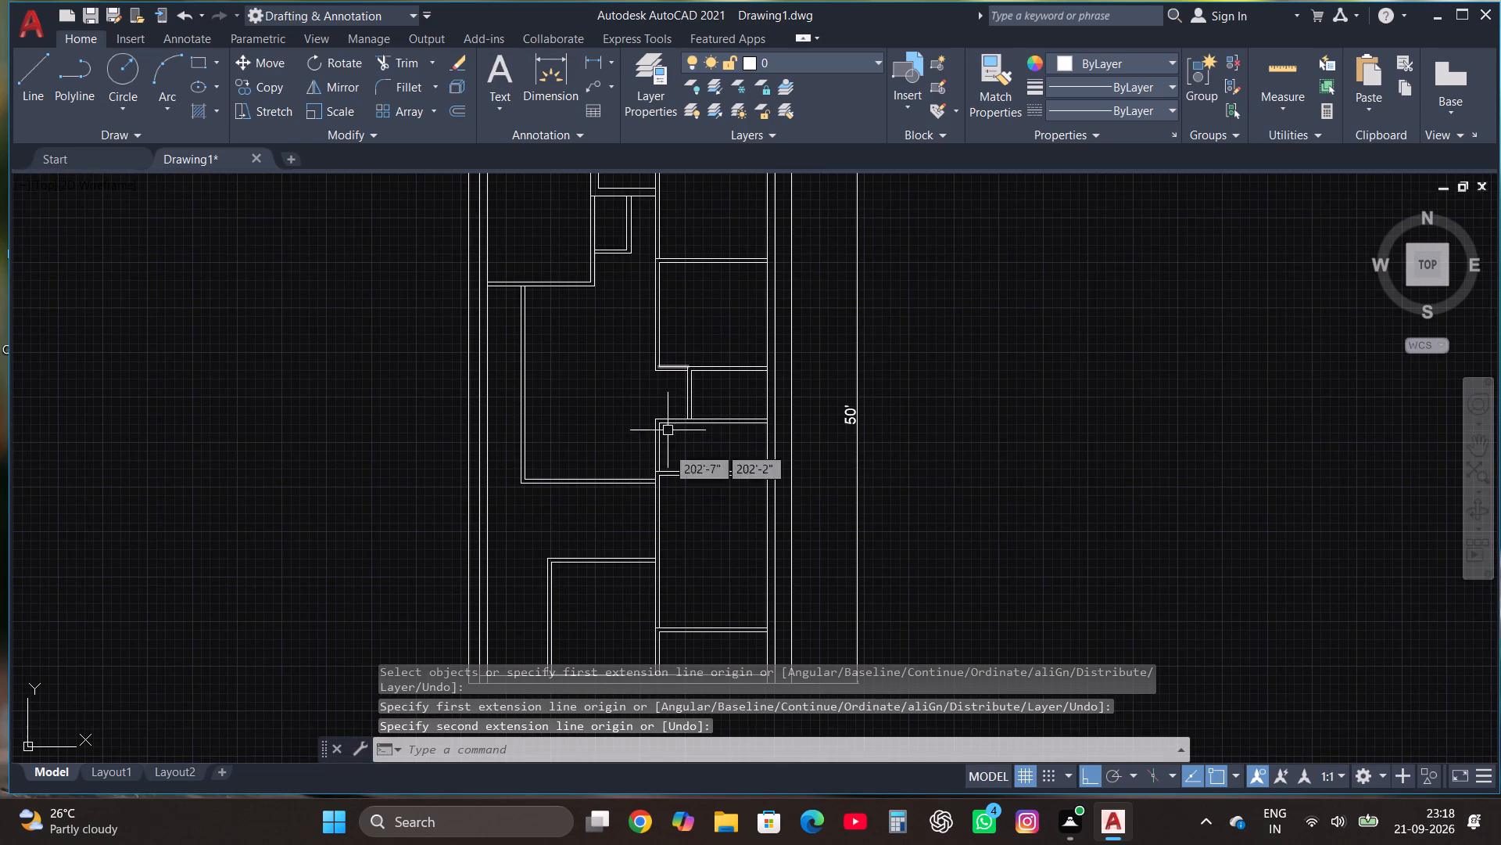
scroll(611, 574, up, 3)
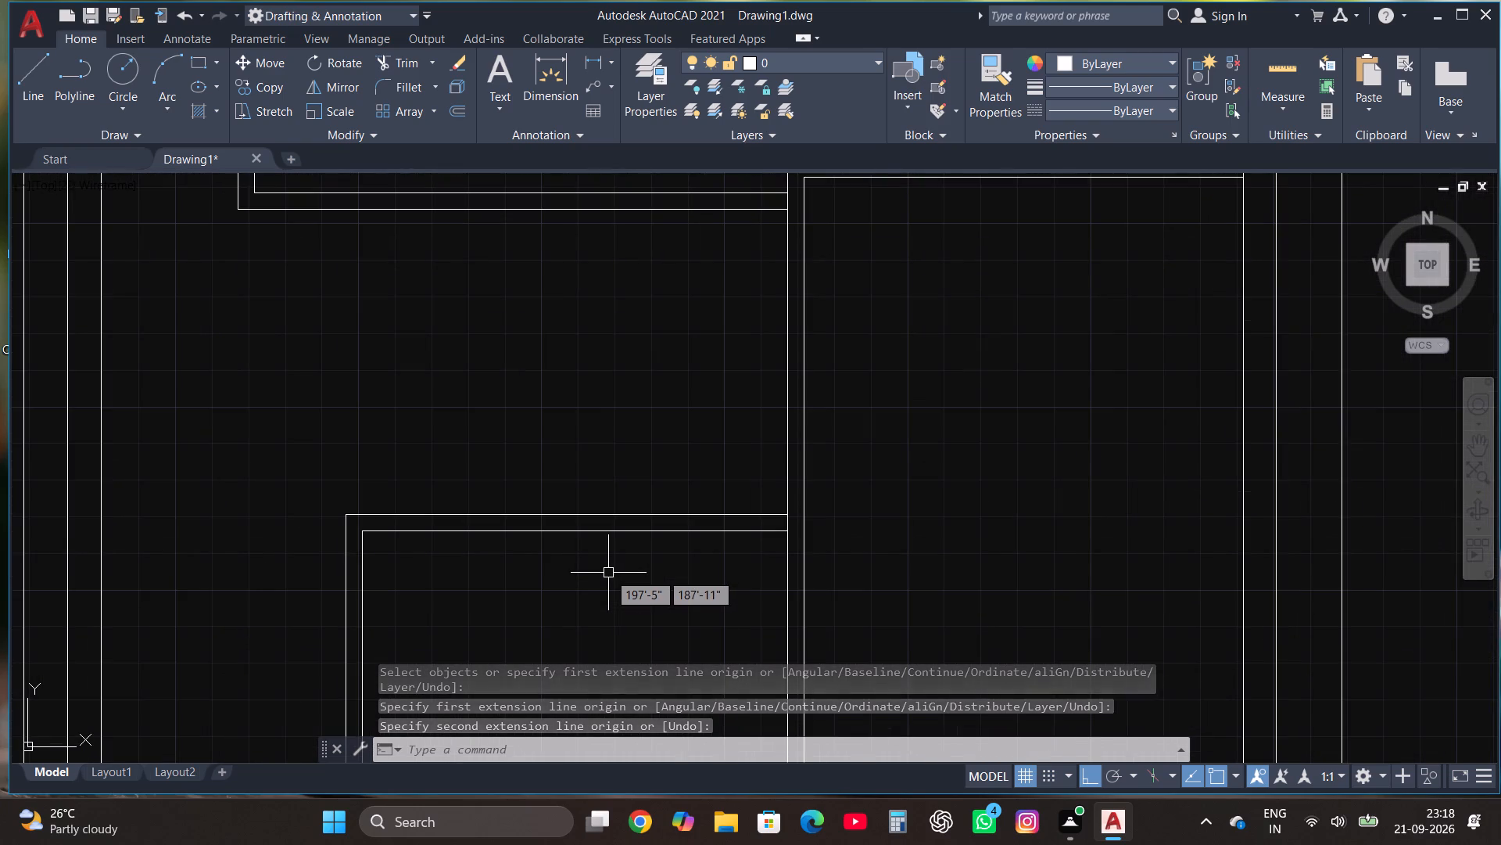
scroll(607, 570, down, 1)
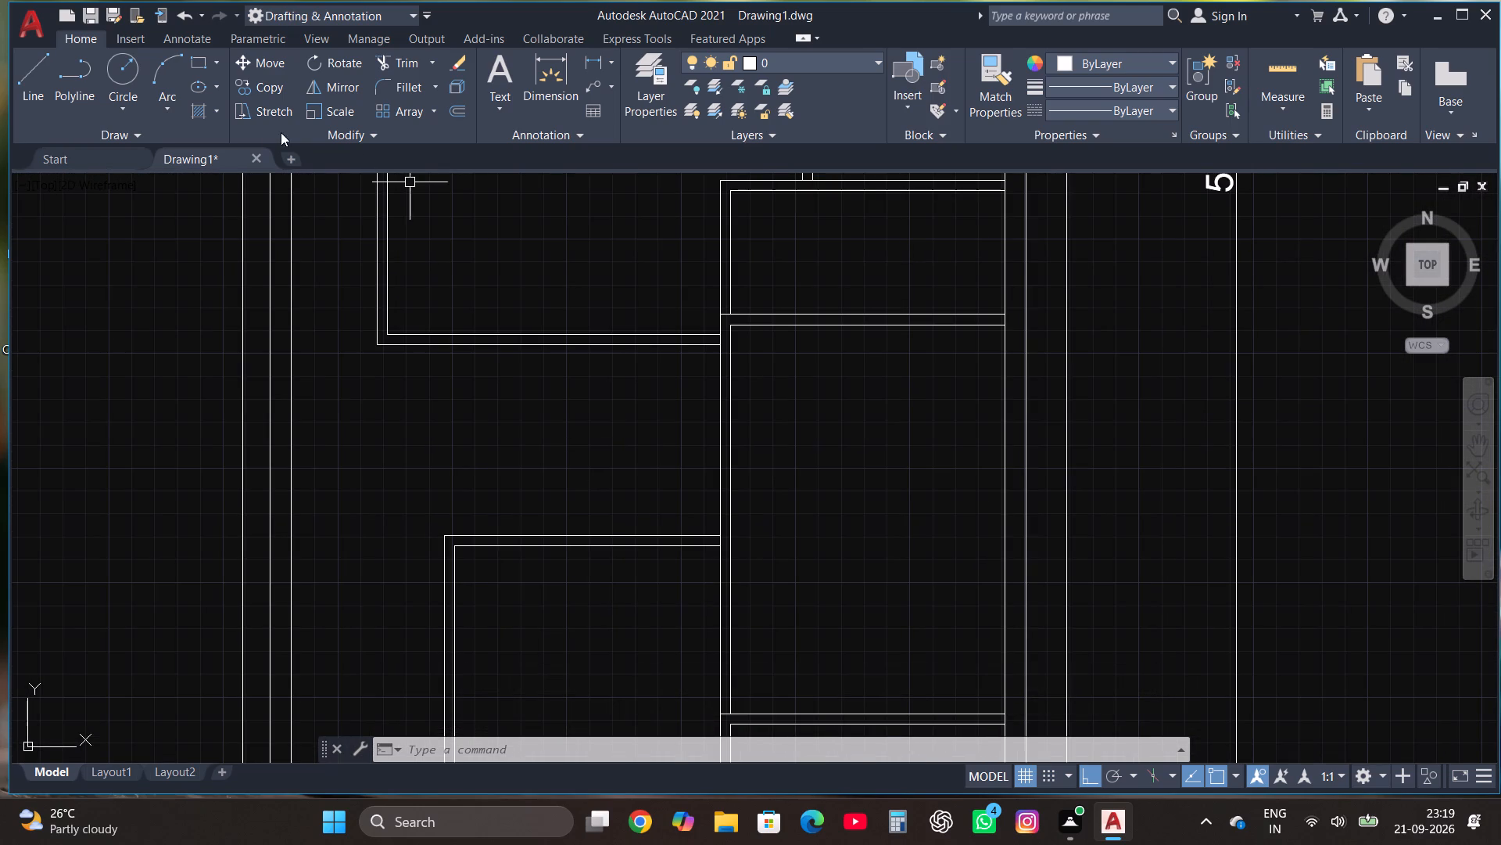
click(38, 66)
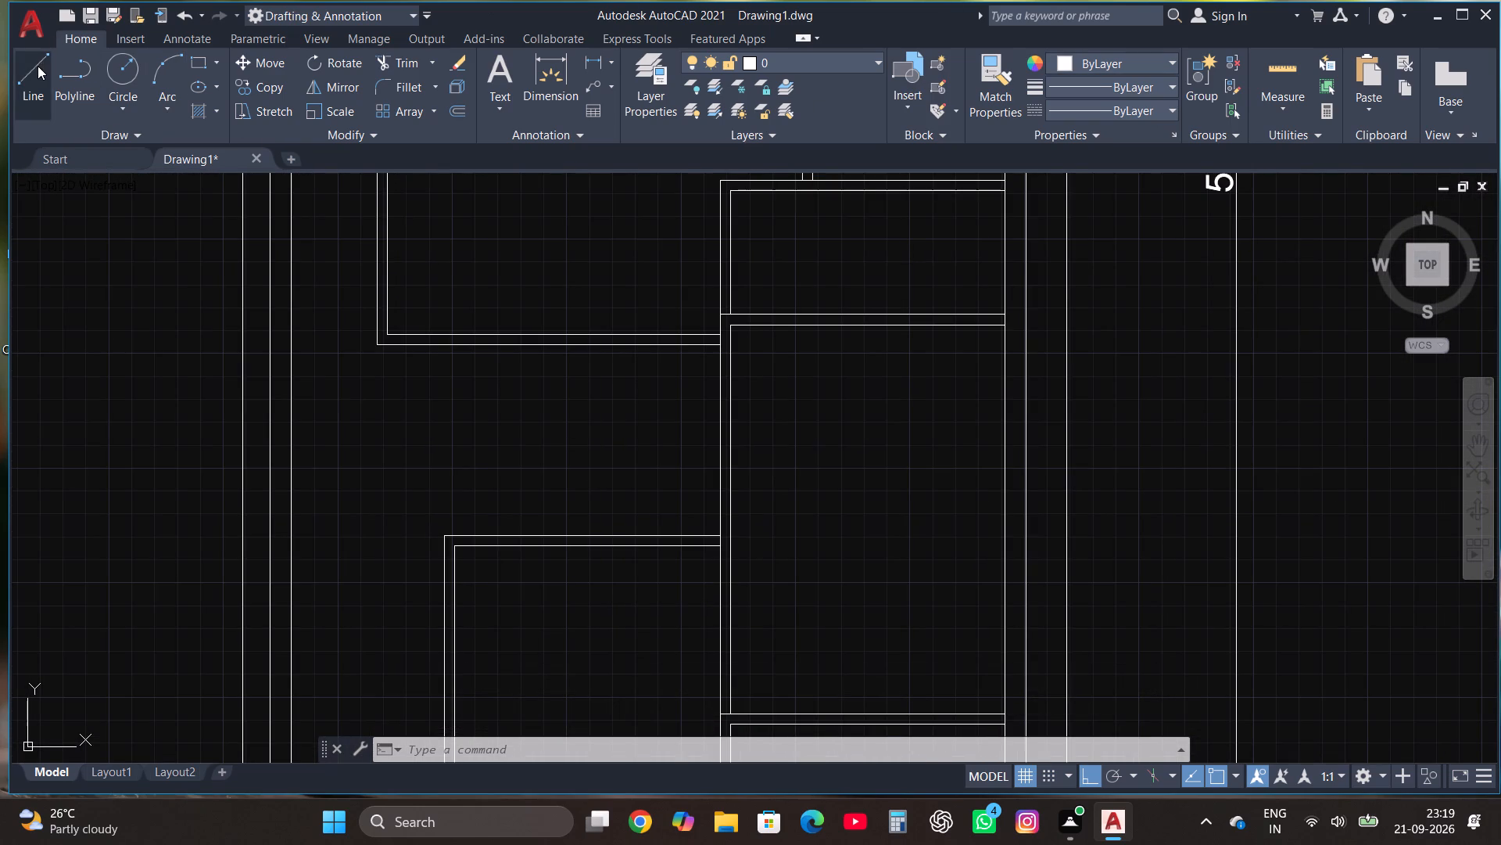
scroll(702, 347, up, 1)
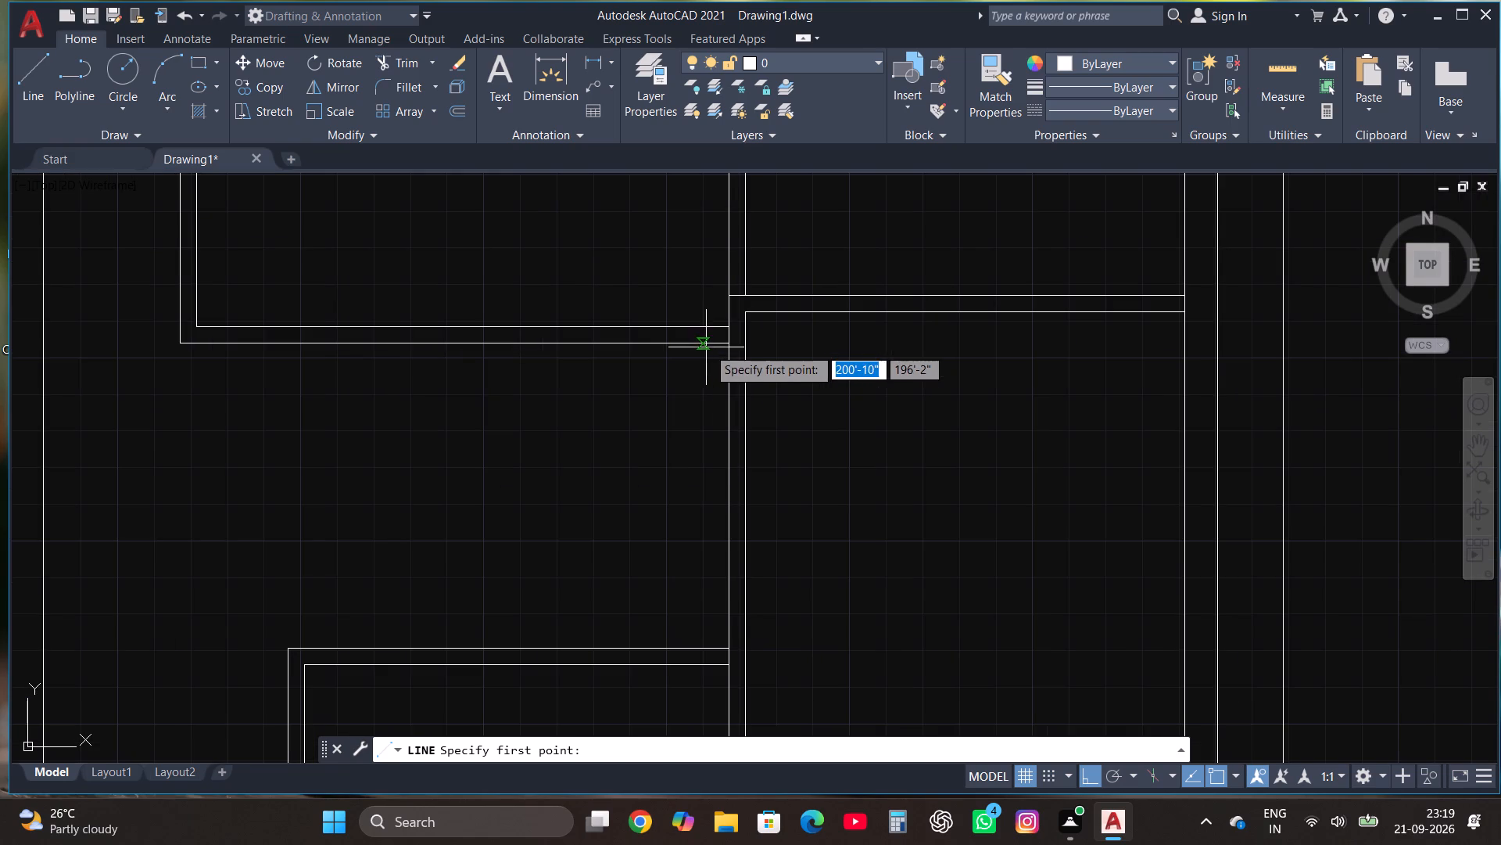
click(728, 342)
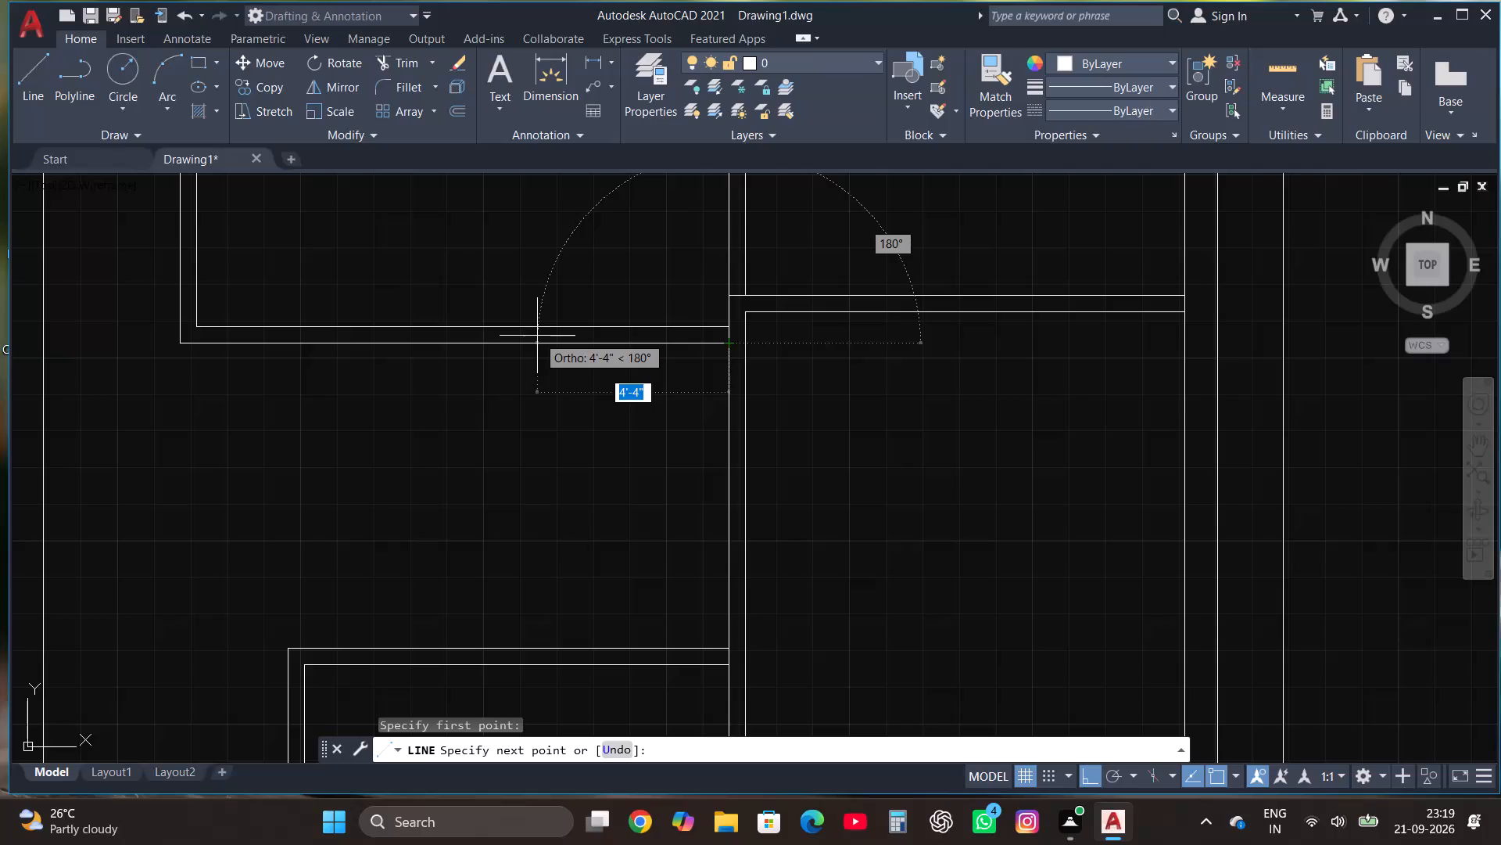
text(5')
key(Return)
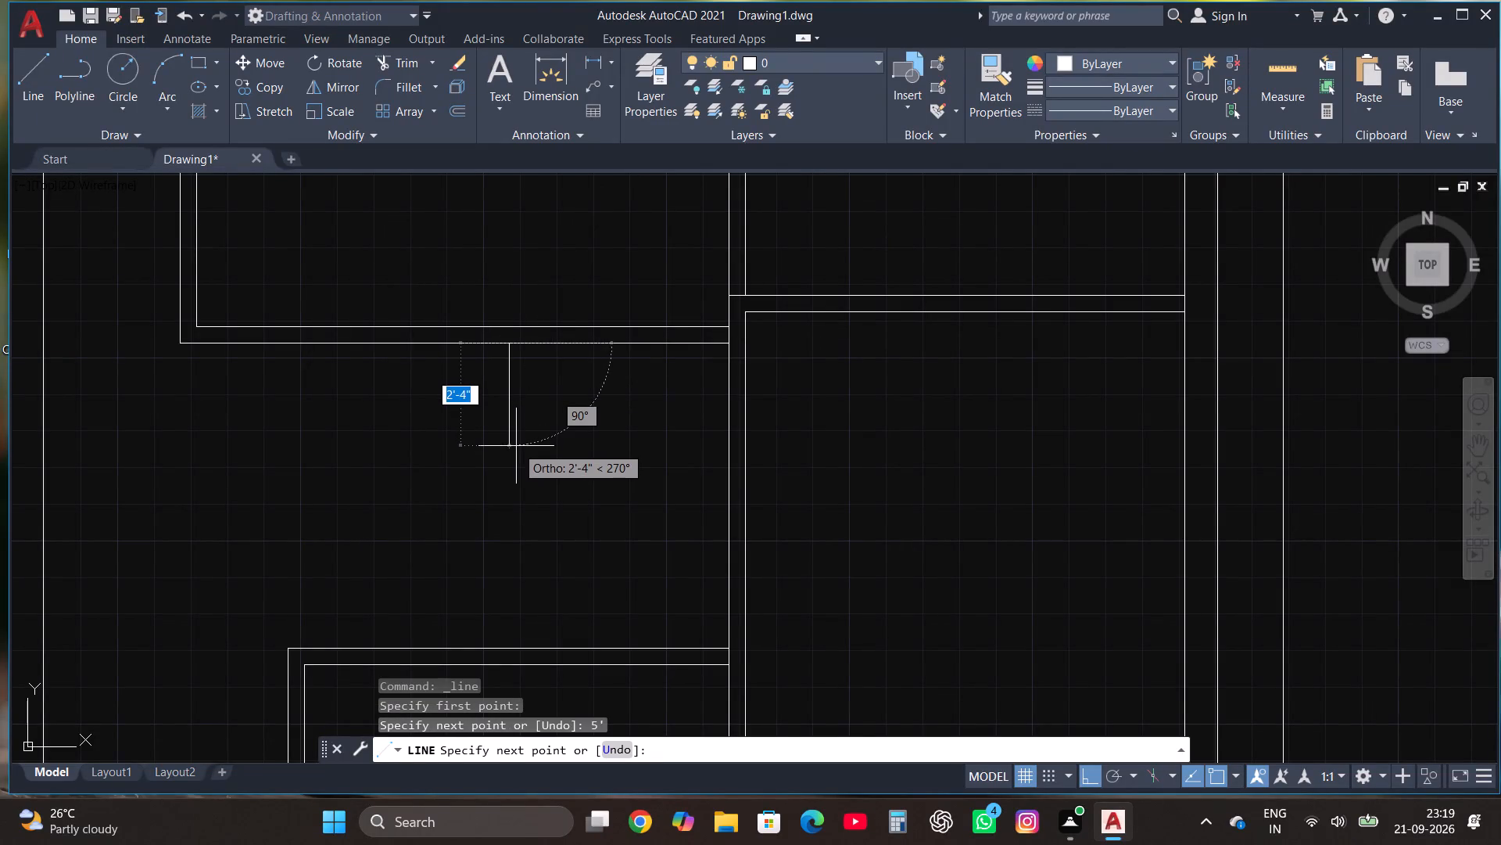
scroll(775, 442, down, 1)
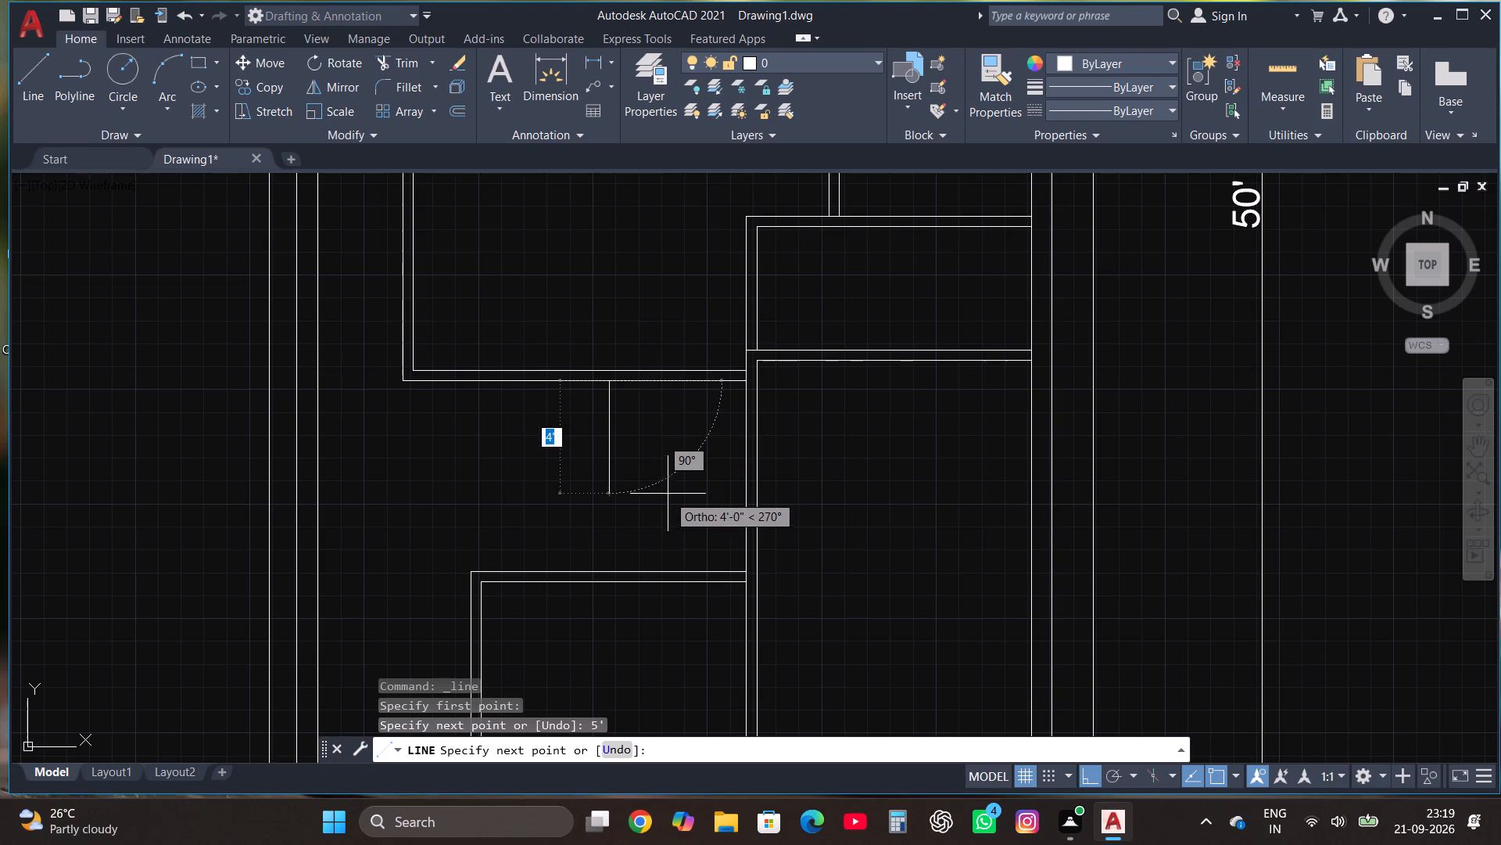
scroll(667, 498, up, 1)
scroll(550, 606, up, 3)
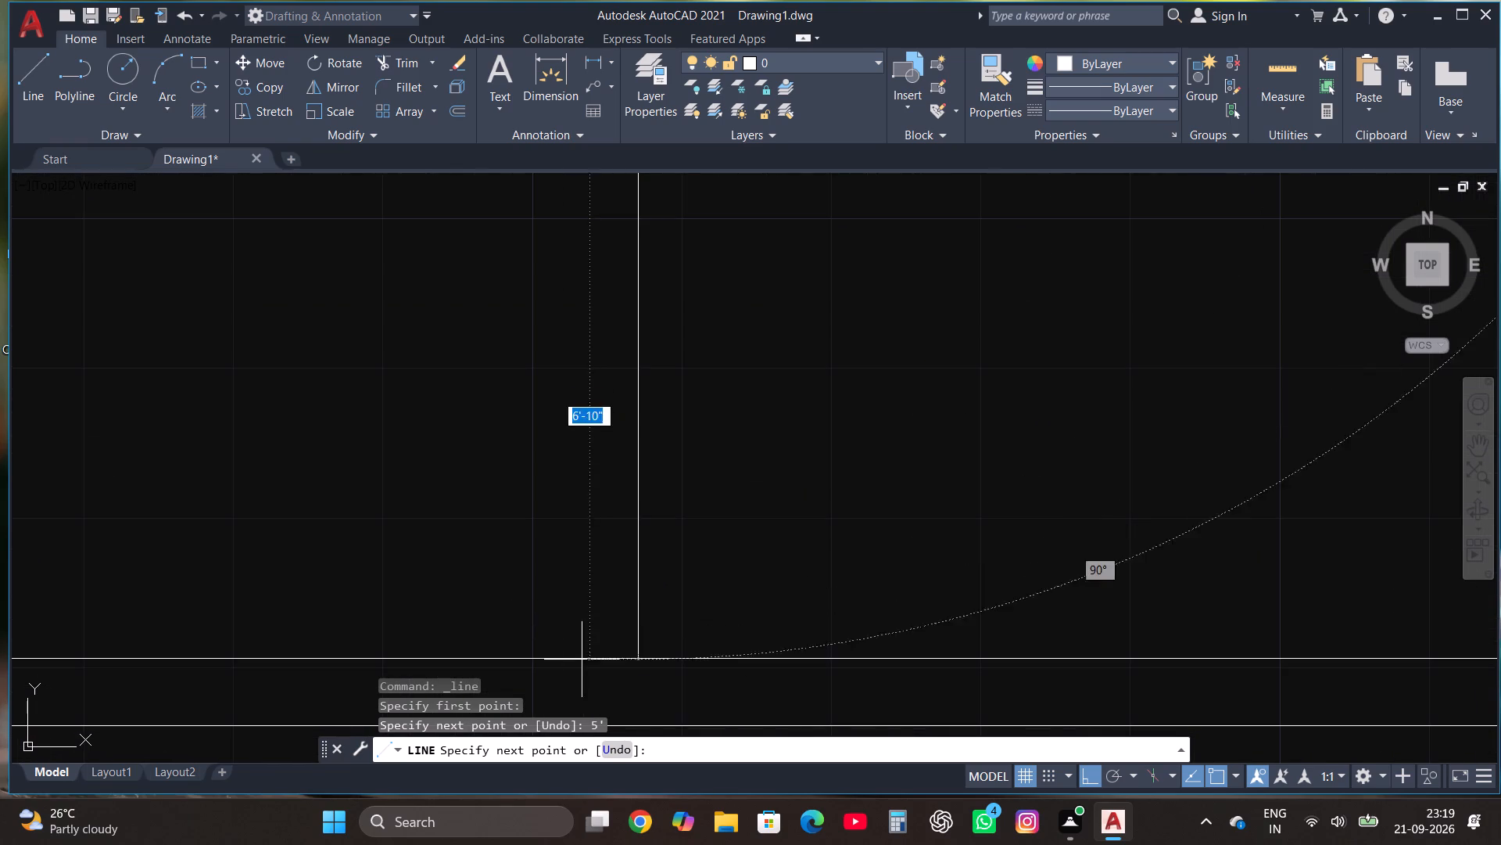
click(634, 681)
key(Escape)
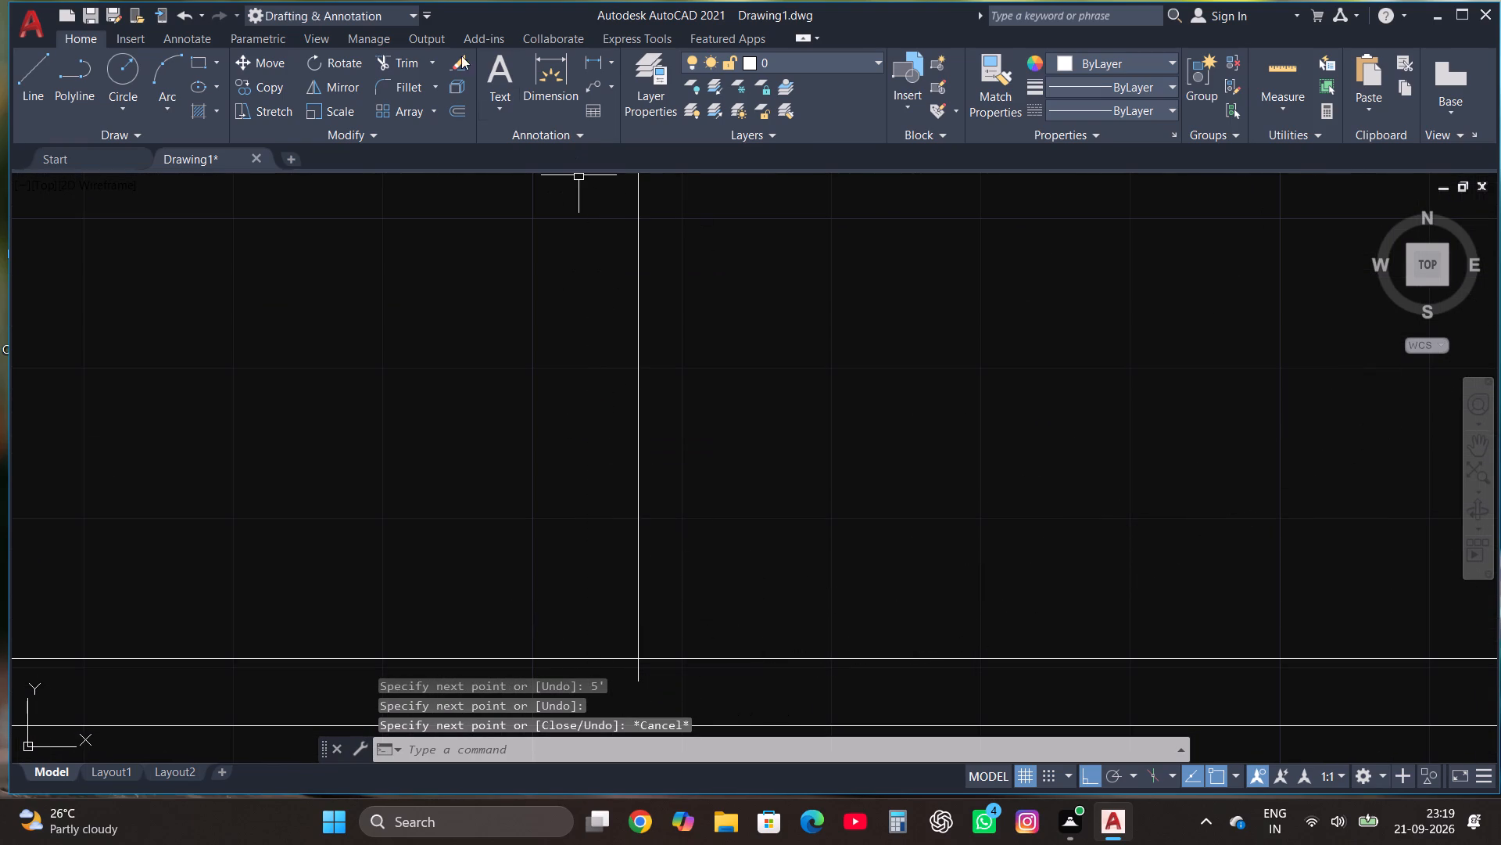
Trim the new vertical line's overhang back to the upper line of the lower room's top wall.
click(408, 59)
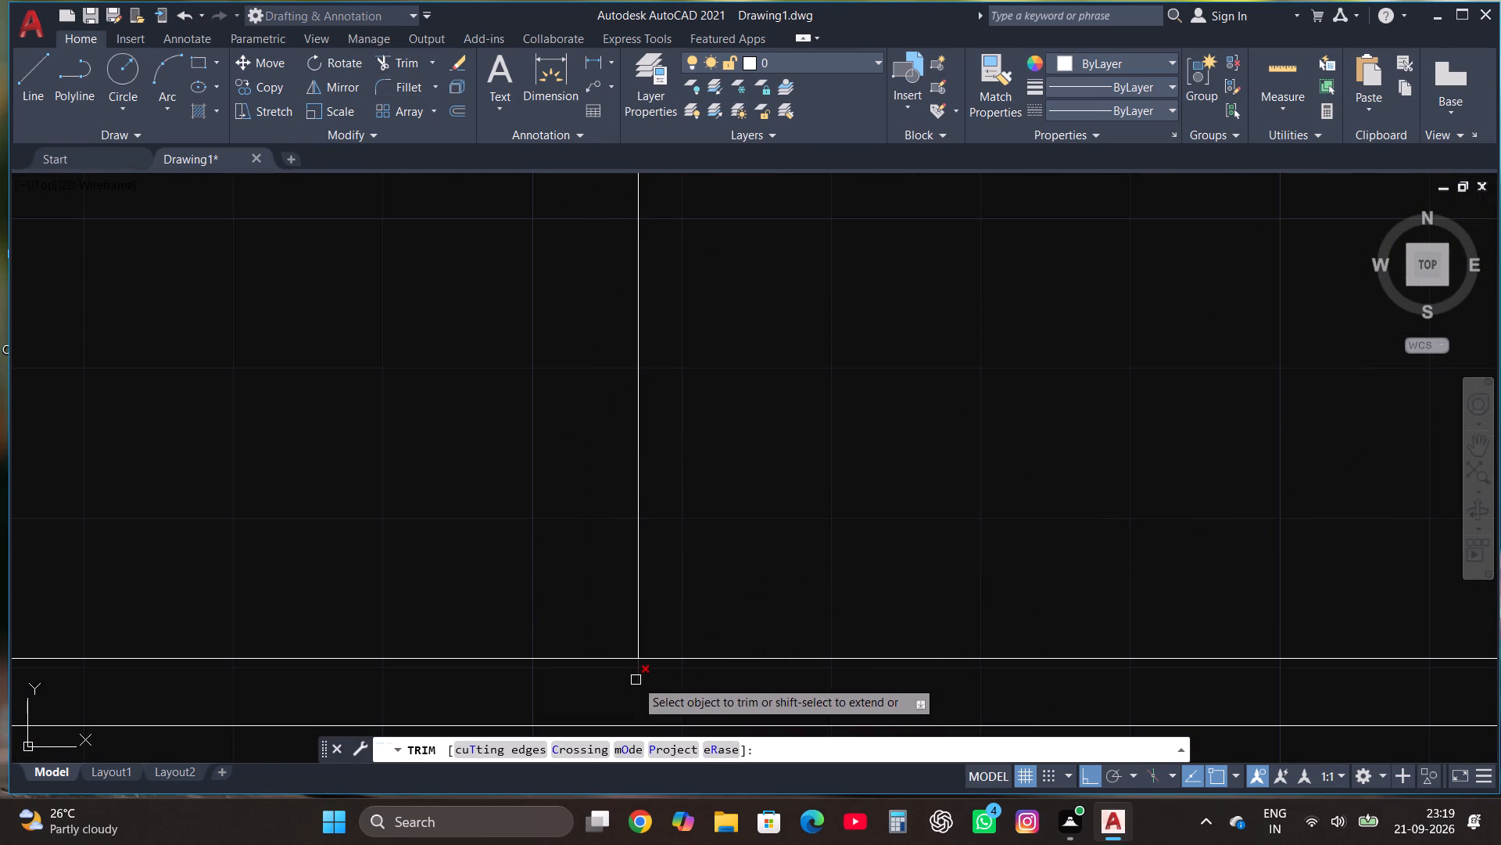
click(636, 680)
key(Escape)
Copy the new vertical partition line 4.5" to the left to give the wall its thickness.
scroll(793, 642, down, 3)
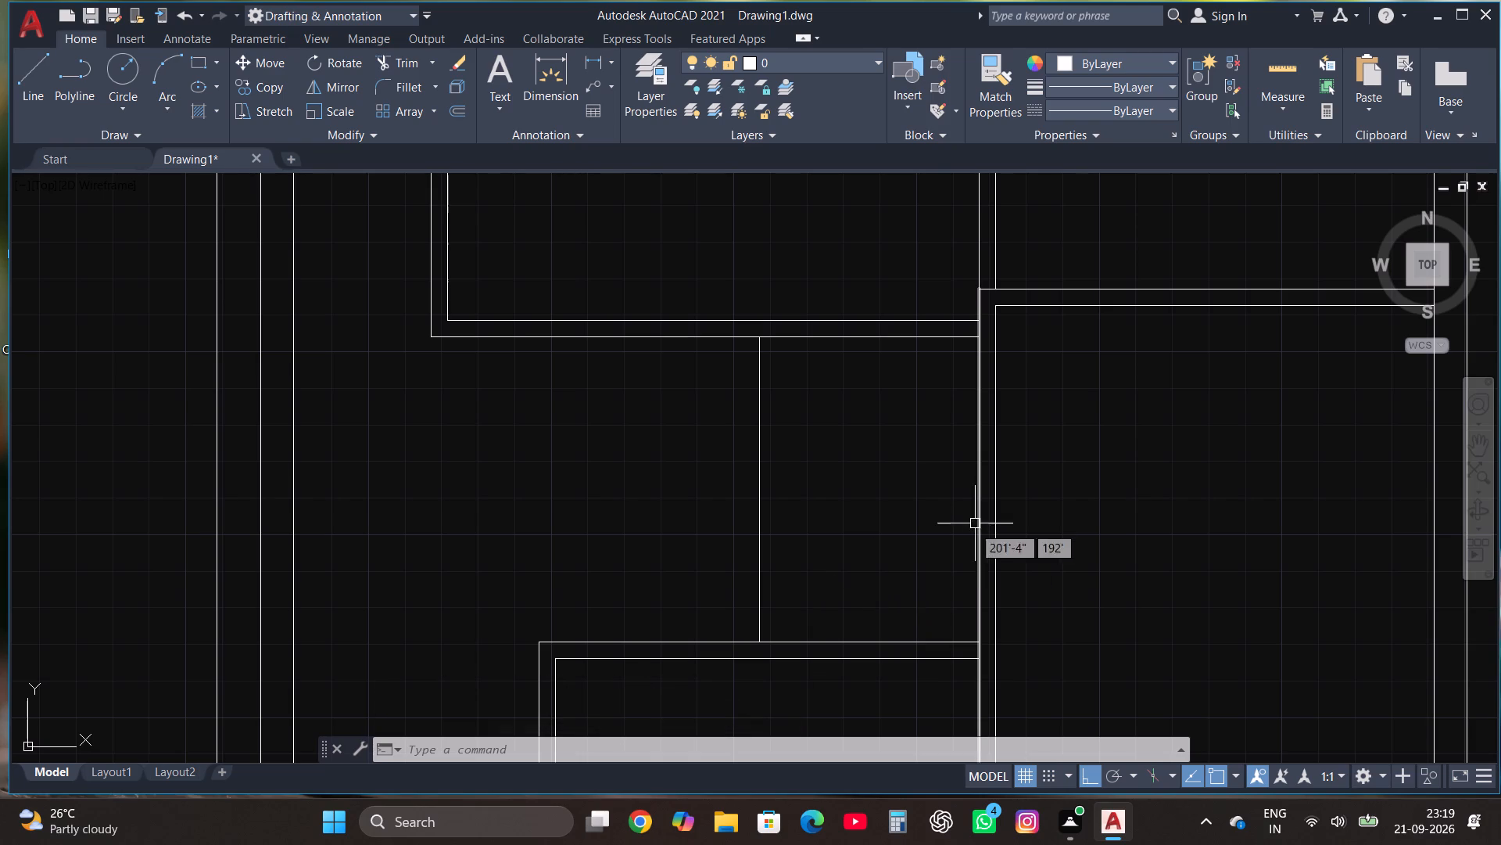
click(764, 552)
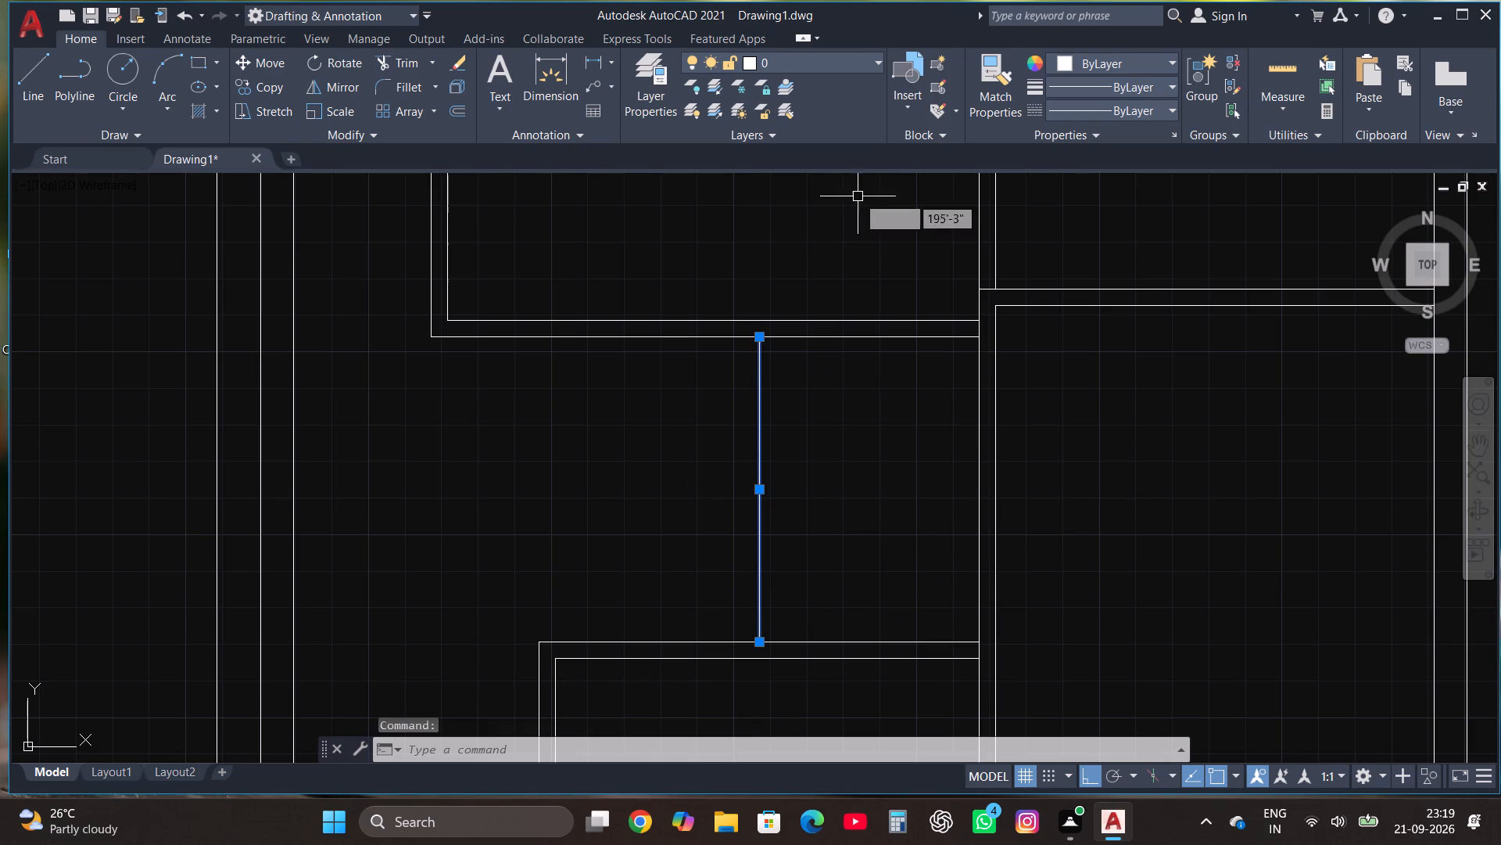
click(271, 90)
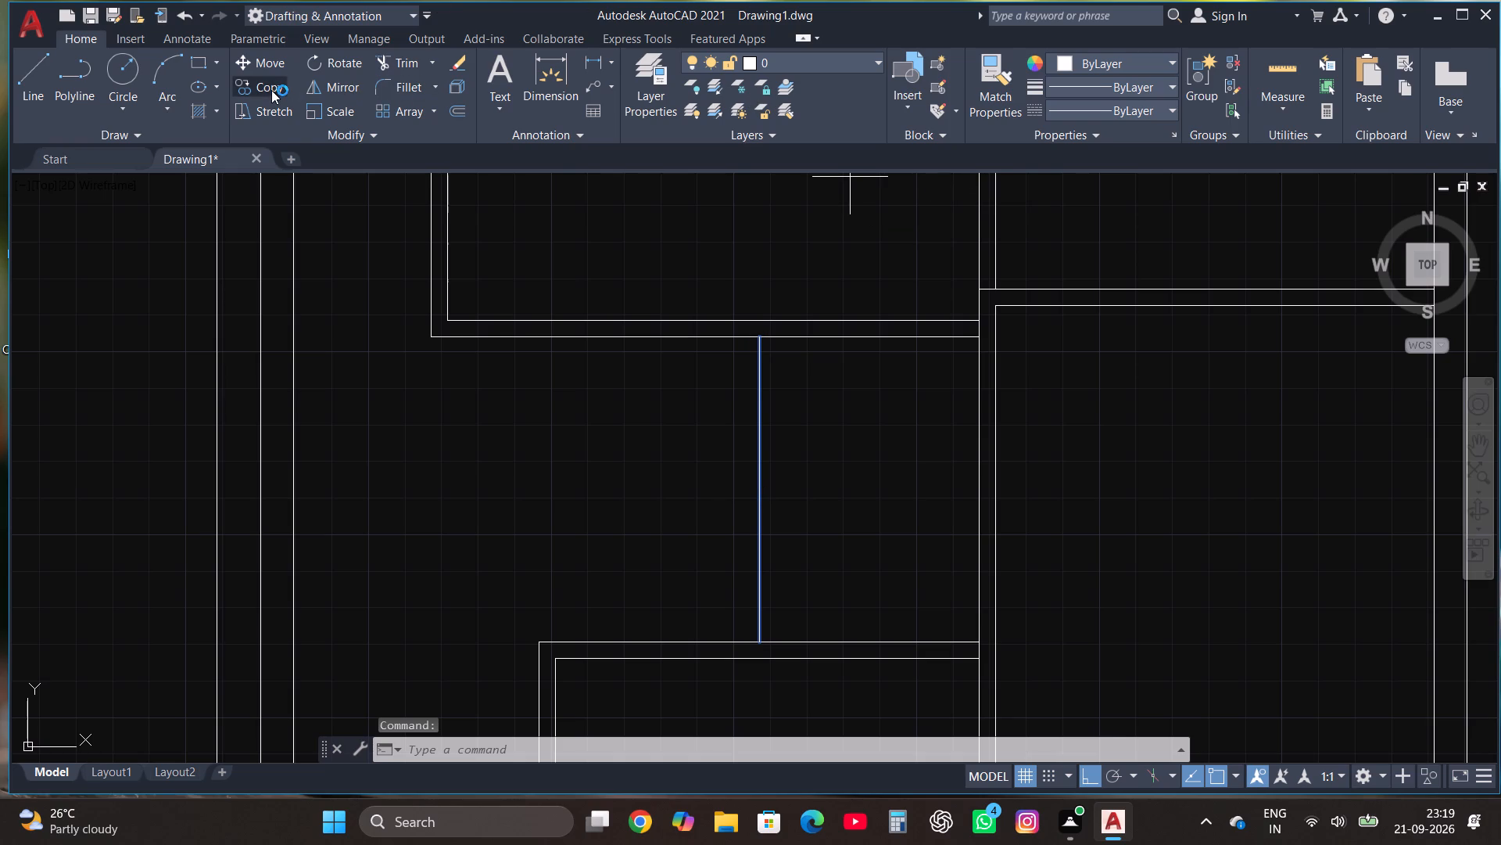
click(759, 507)
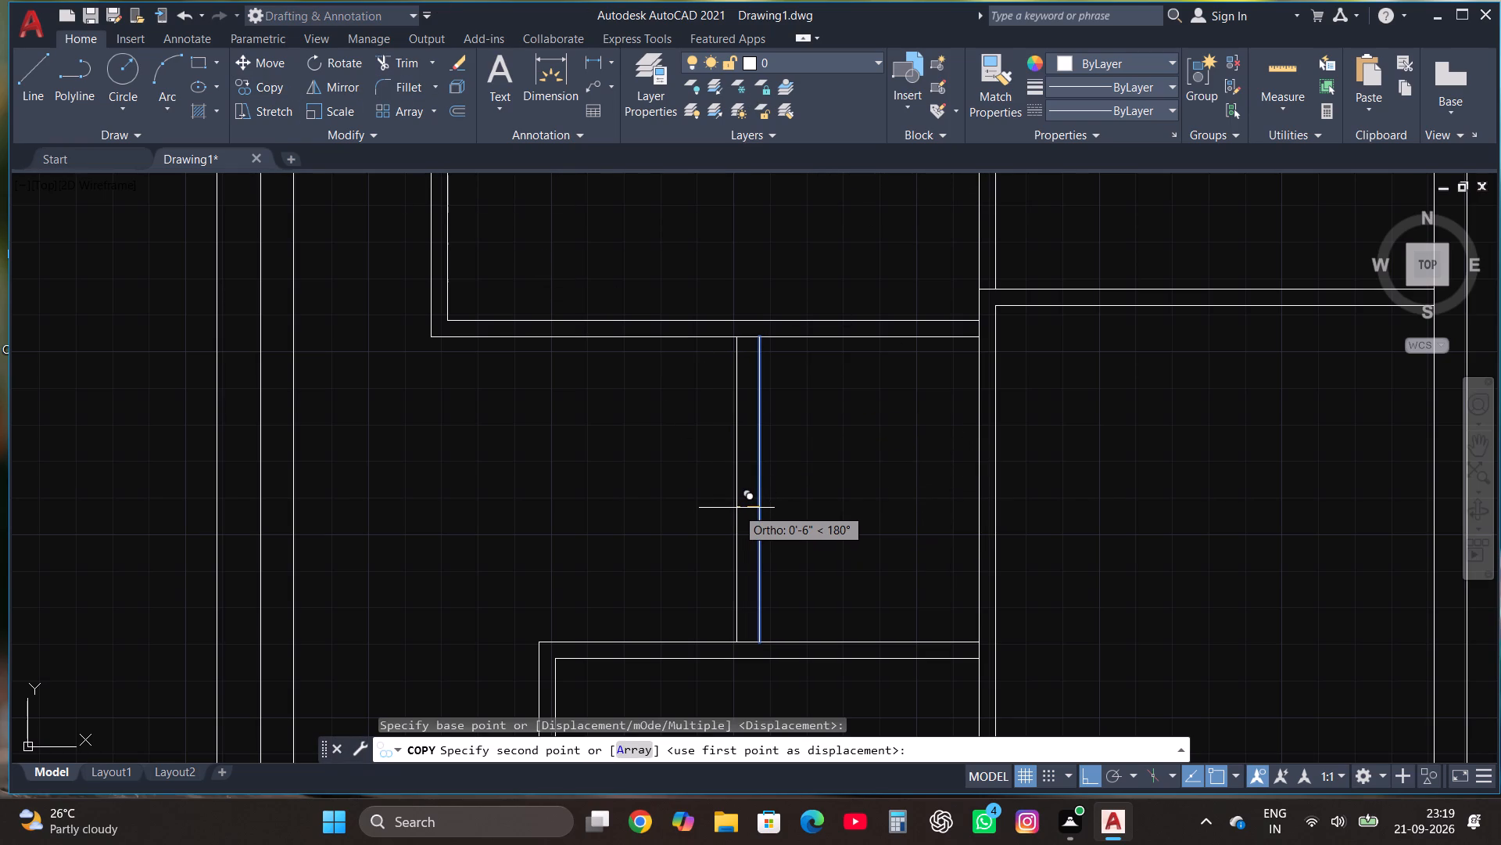
text(4.5")
key(Return)
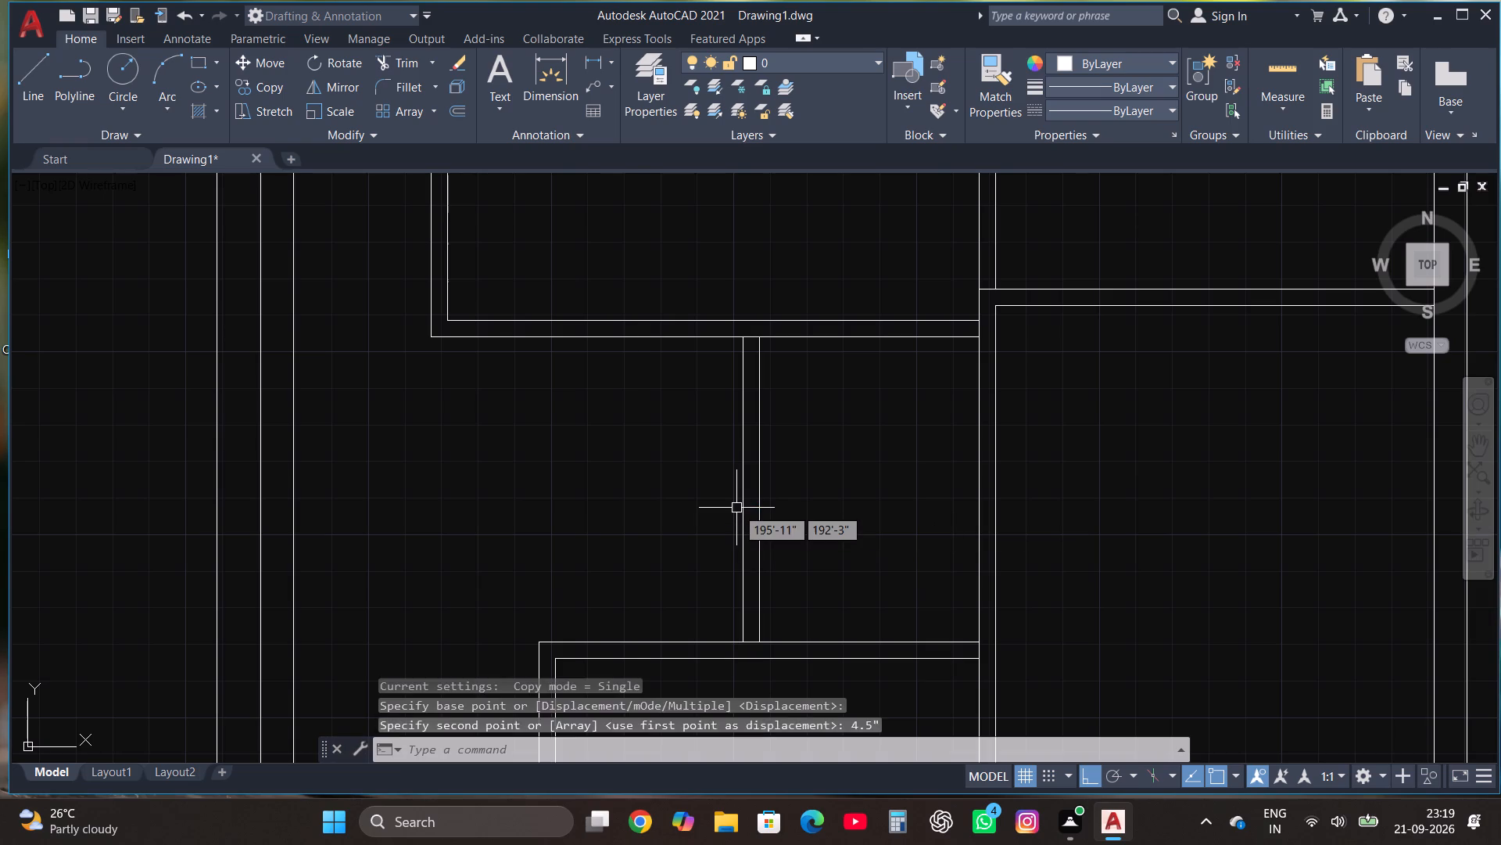
key(Escape)
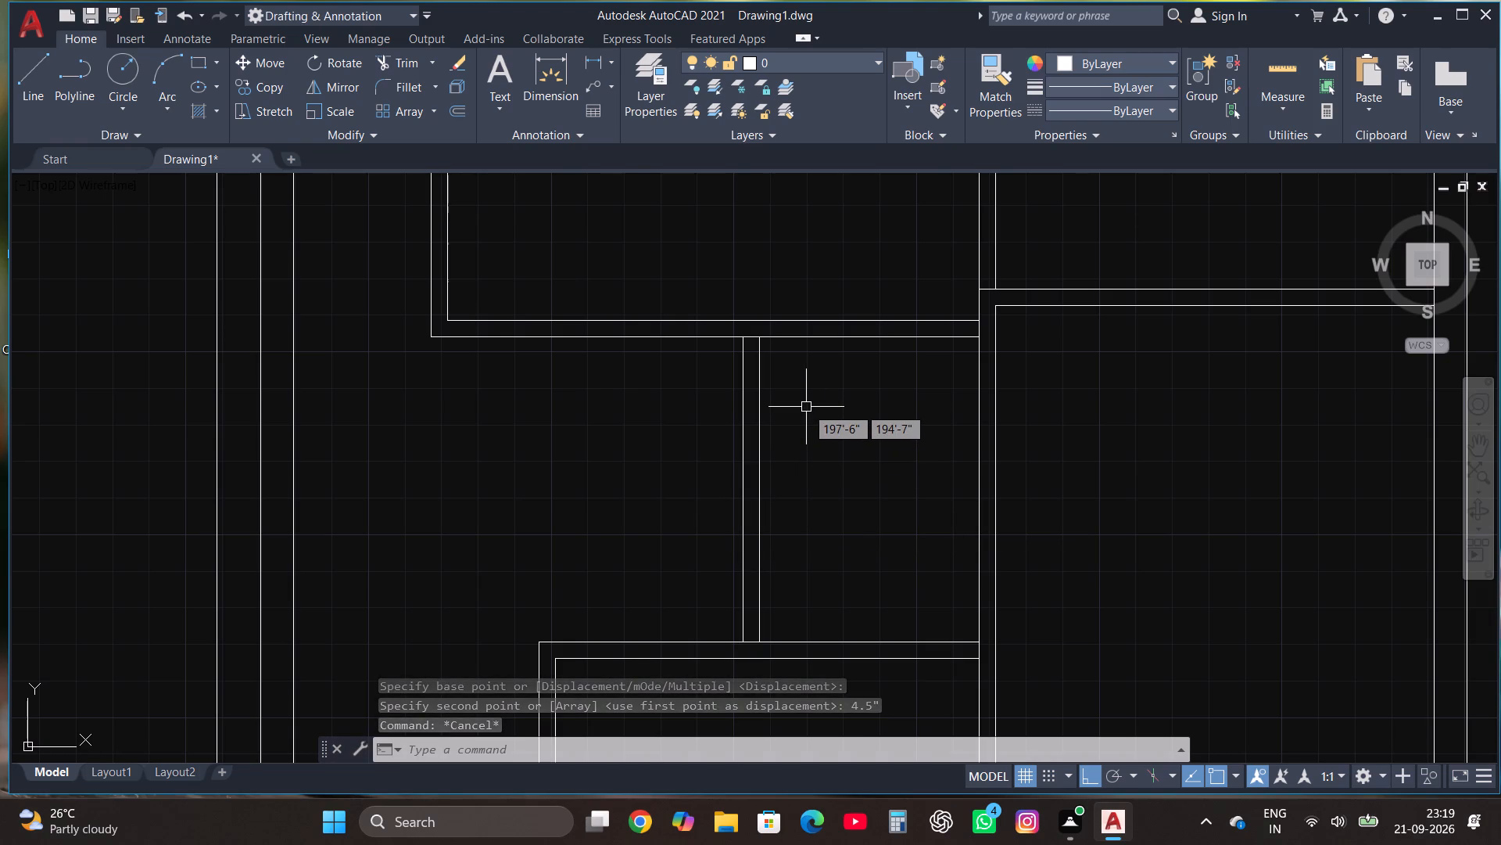
Draw two short horizontal lines, about 1'-1" and 1'-4" long, across the new partition from its left line, near its upper and lower ends.
scroll(806, 407, down, 1)
scroll(793, 430, up, 1)
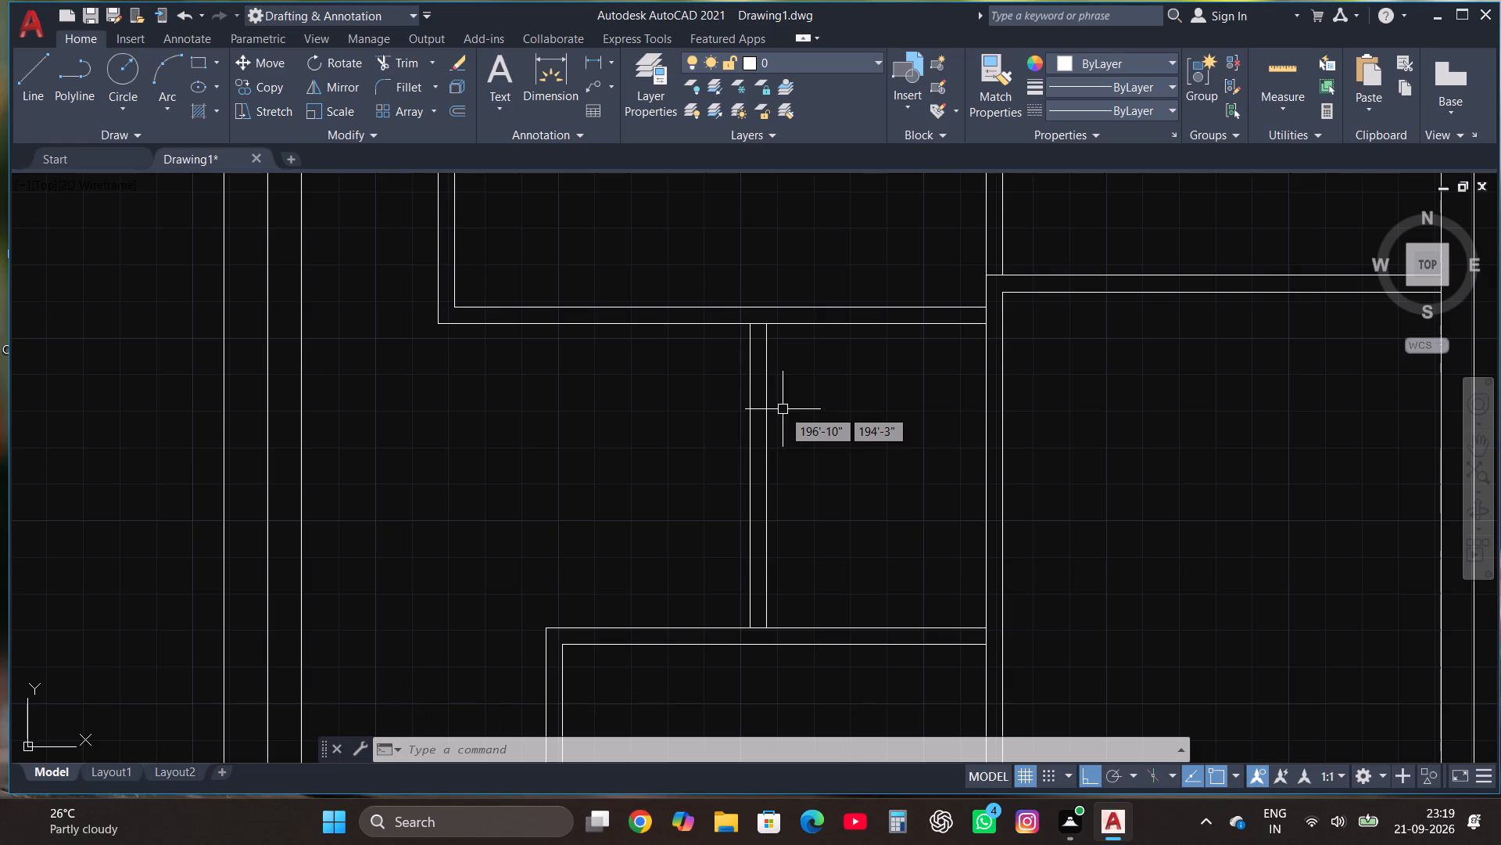
click(52, 81)
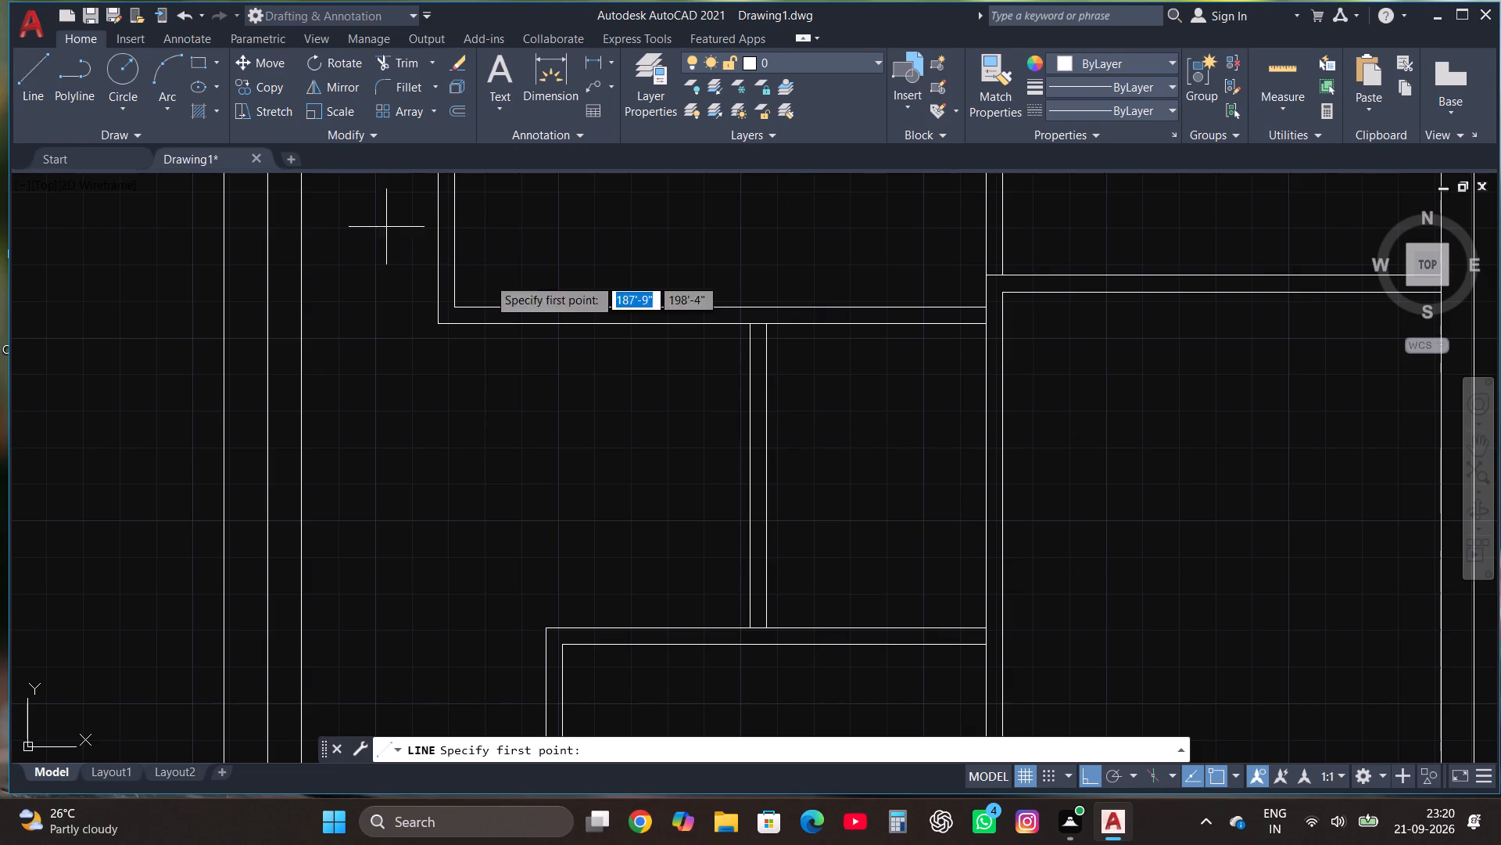
click(748, 390)
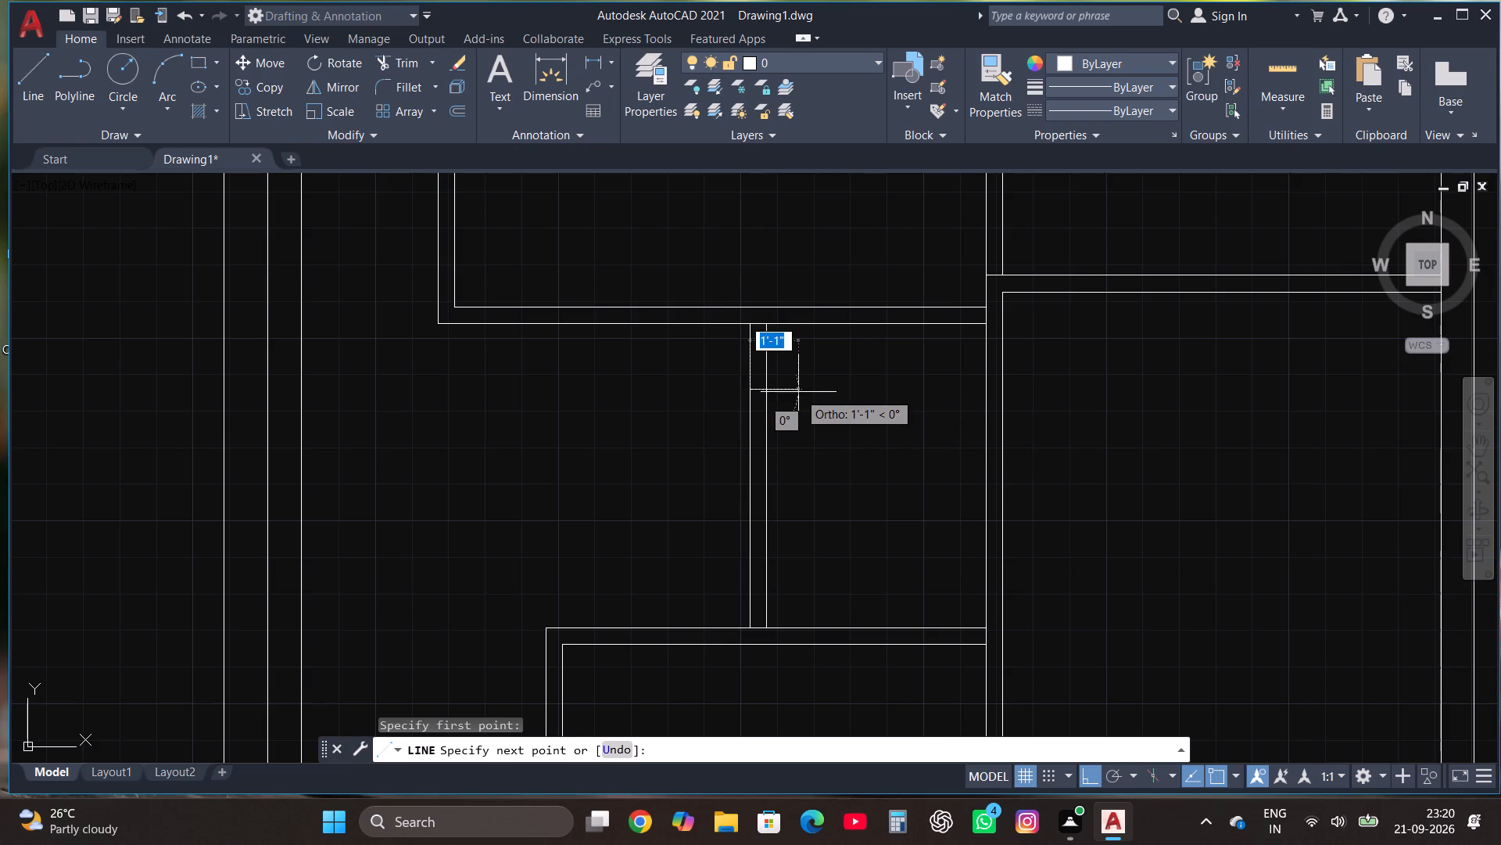
click(797, 394)
key(Escape)
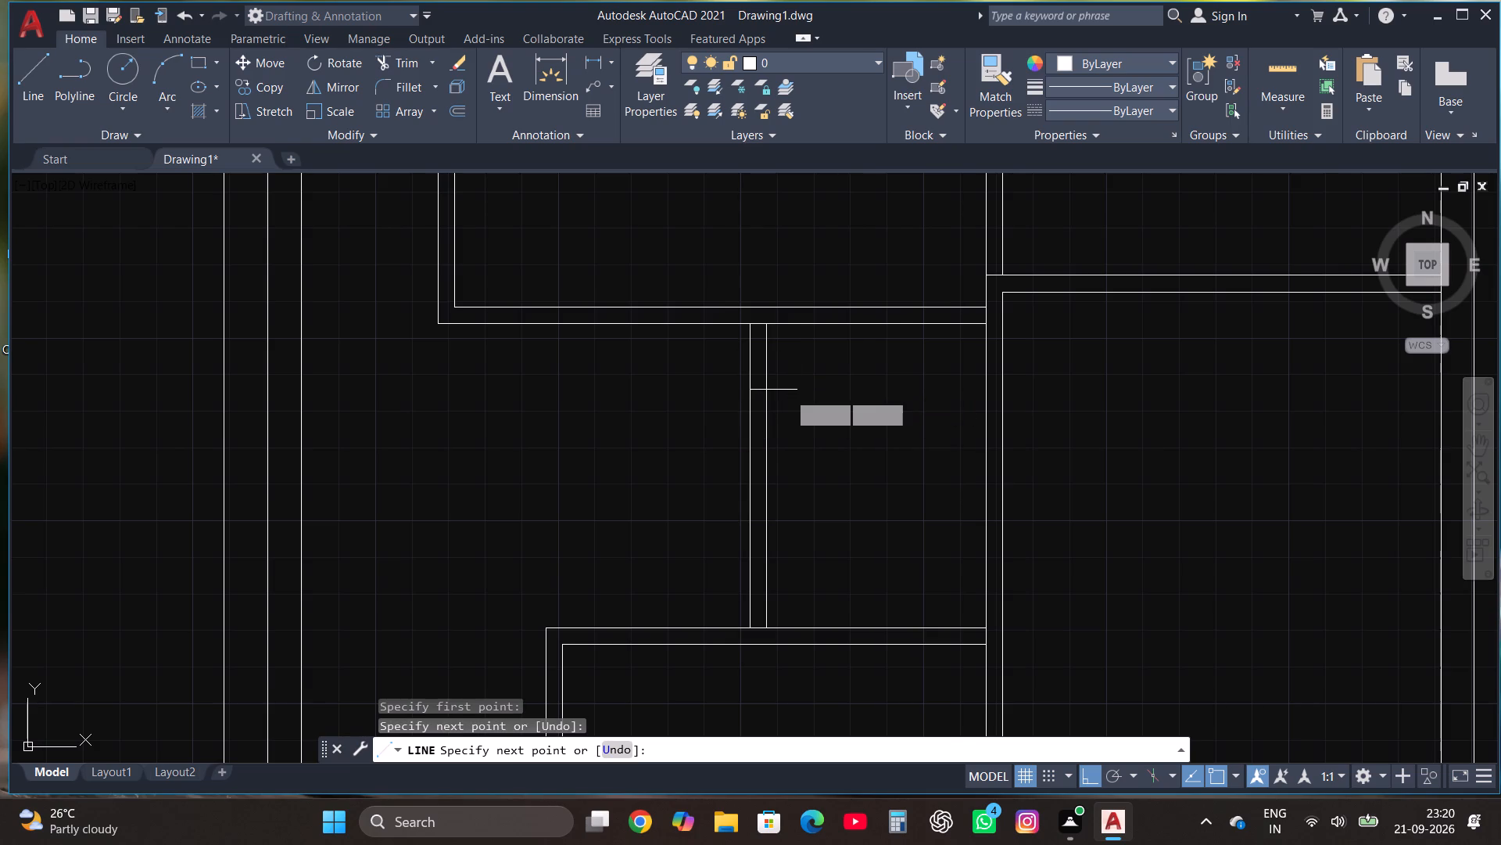
click(43, 67)
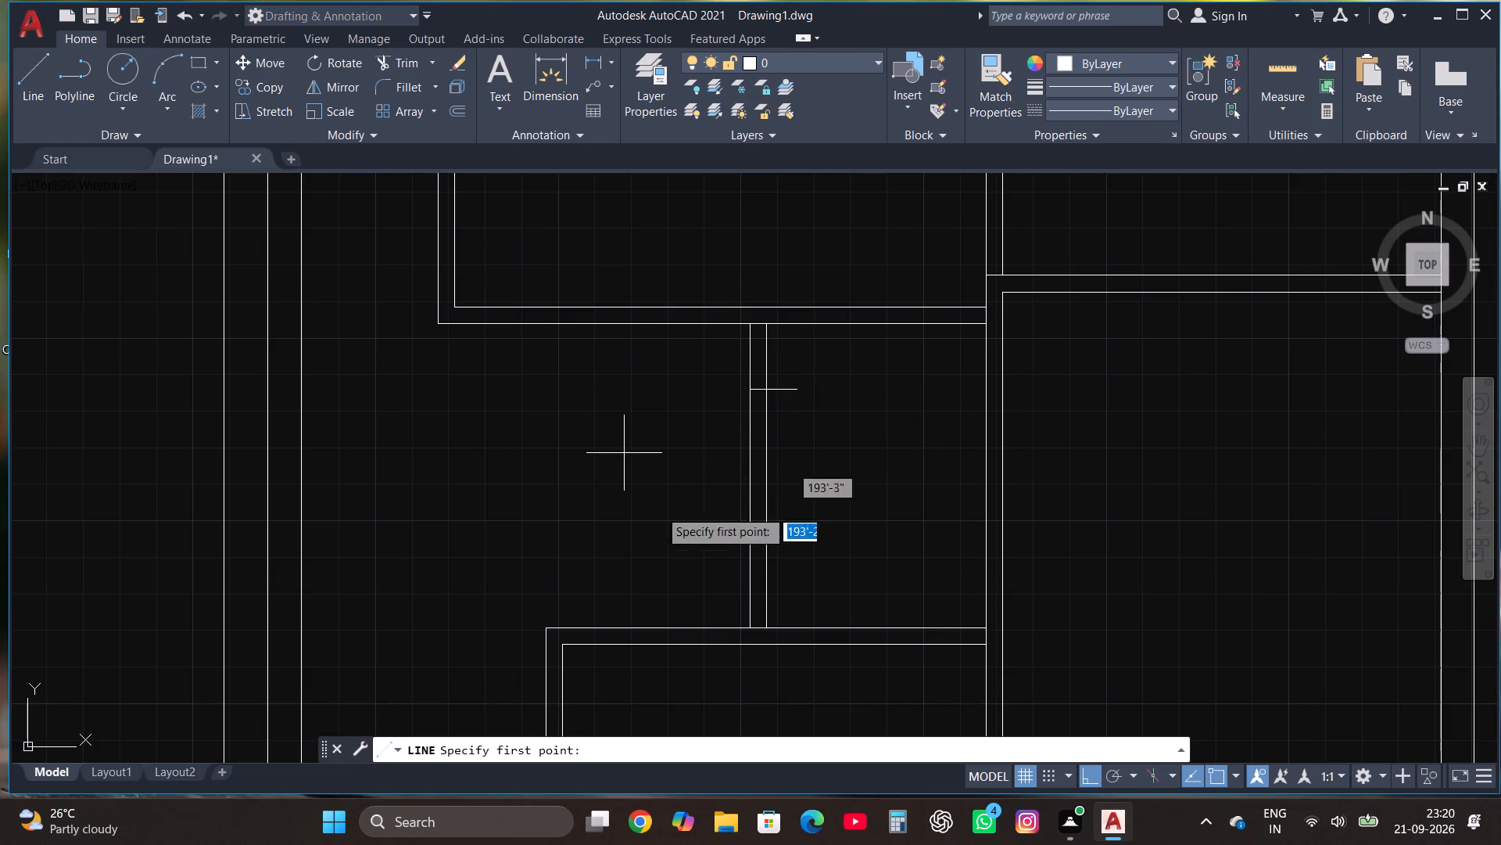
click(750, 559)
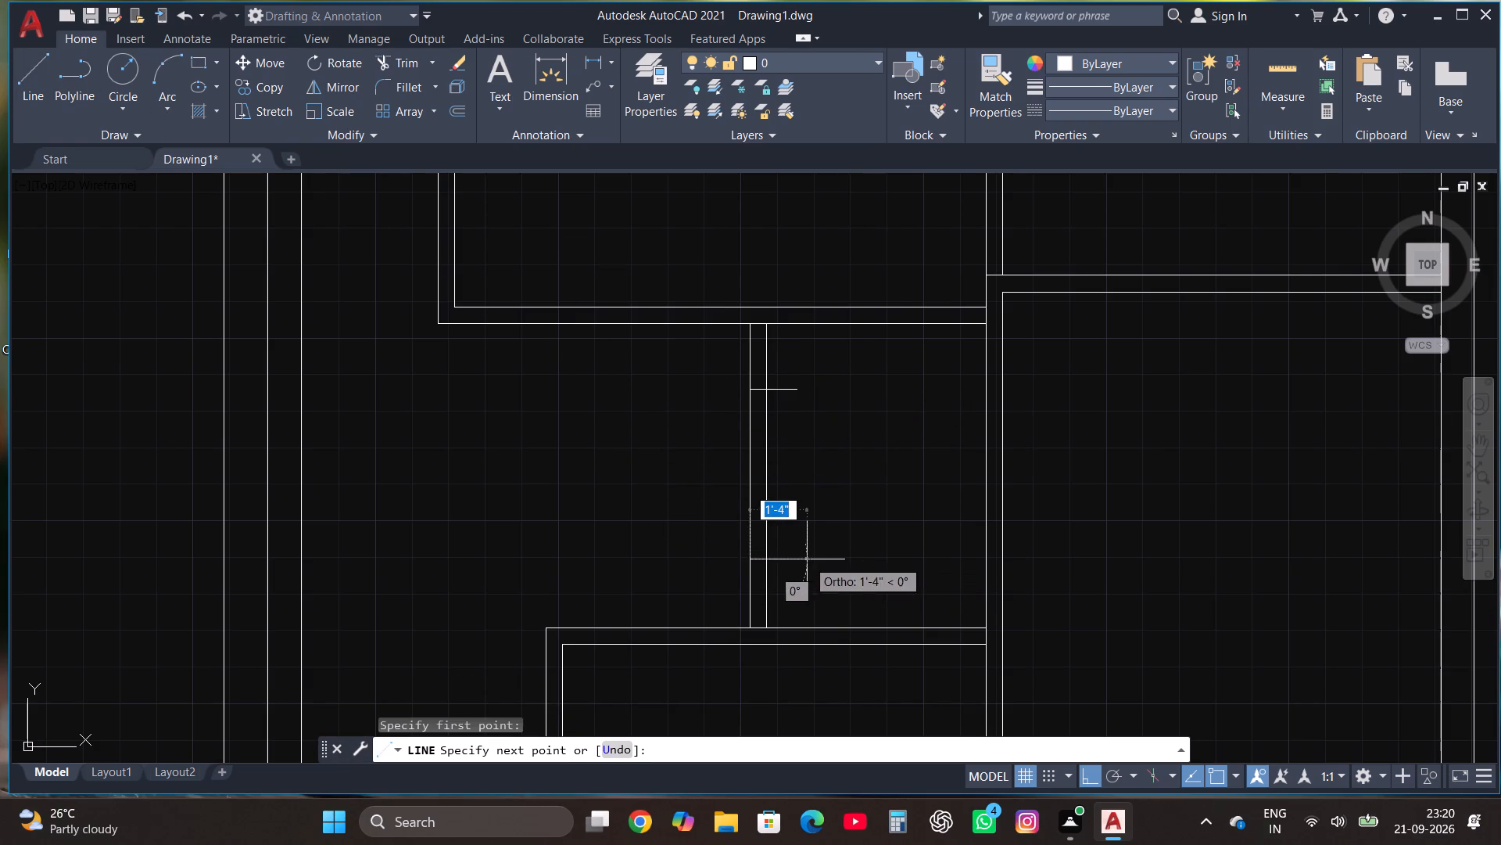
click(806, 559)
key(Escape)
Trim both short lines back to the partition's right line and remove the partition's left line between them.
click(410, 58)
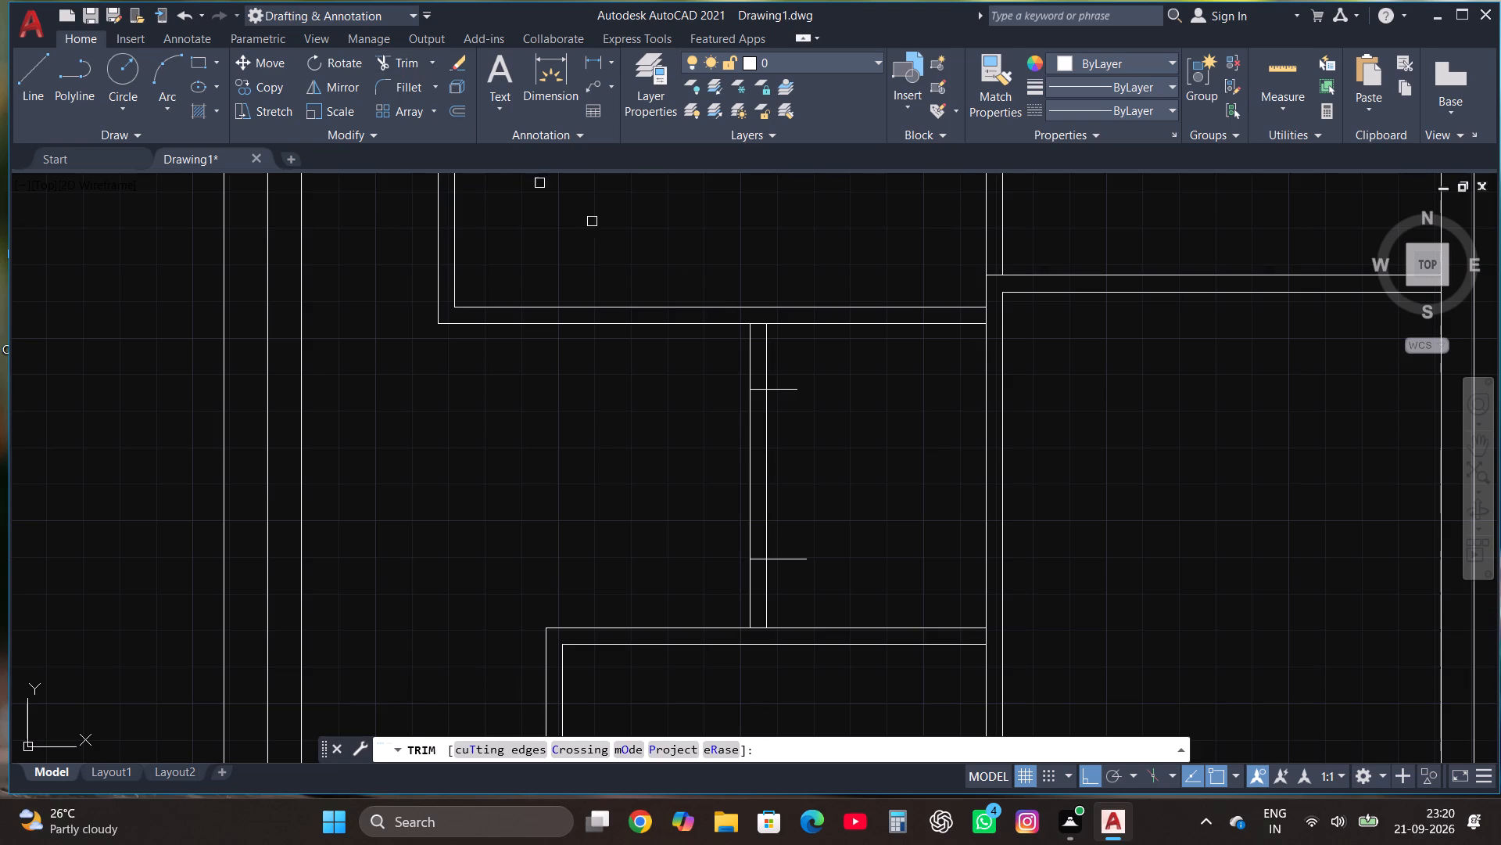
click(787, 393)
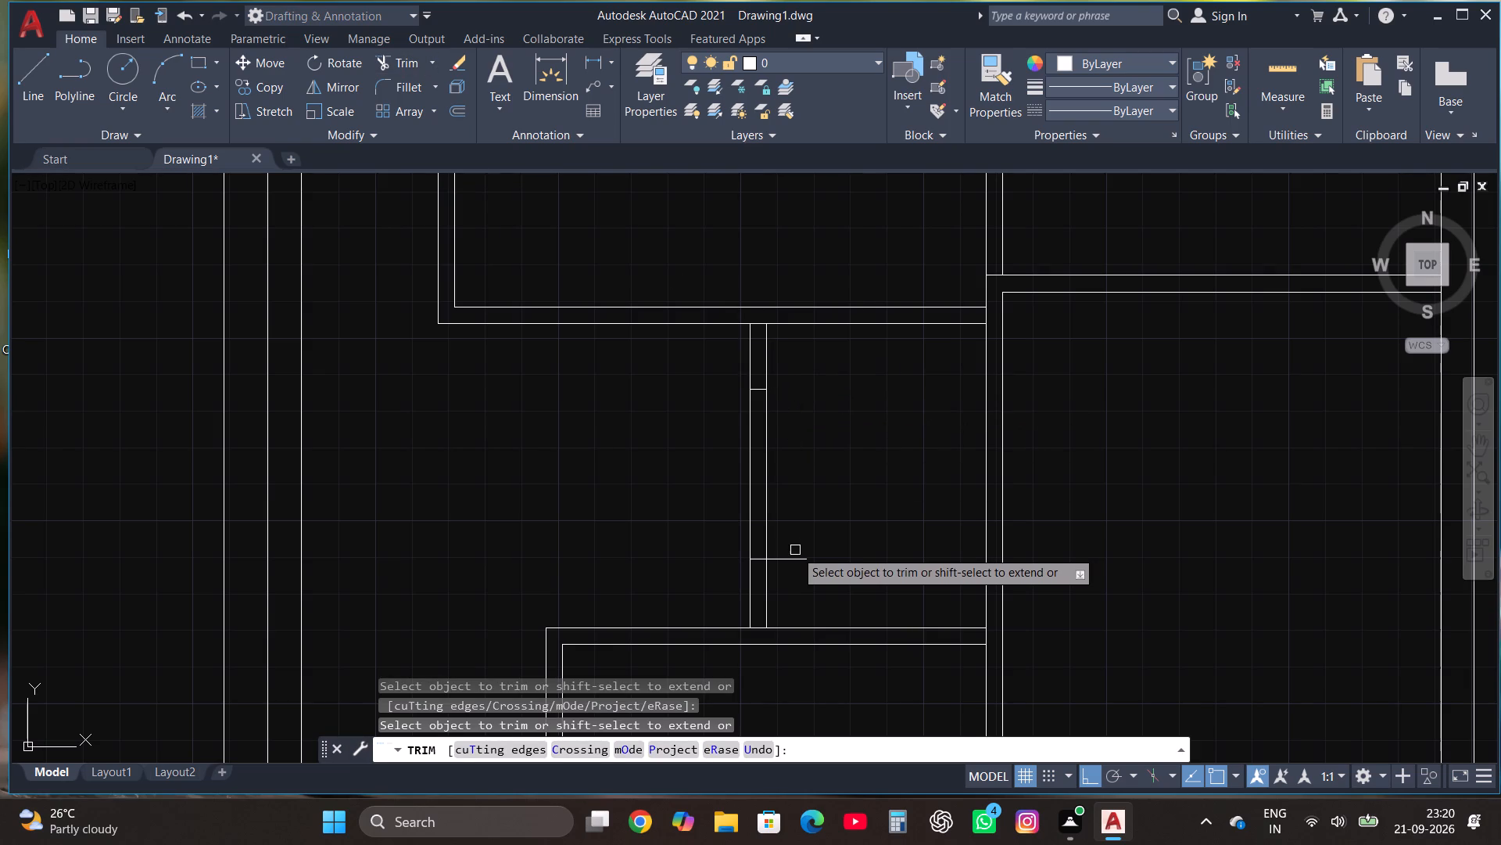
click(795, 555)
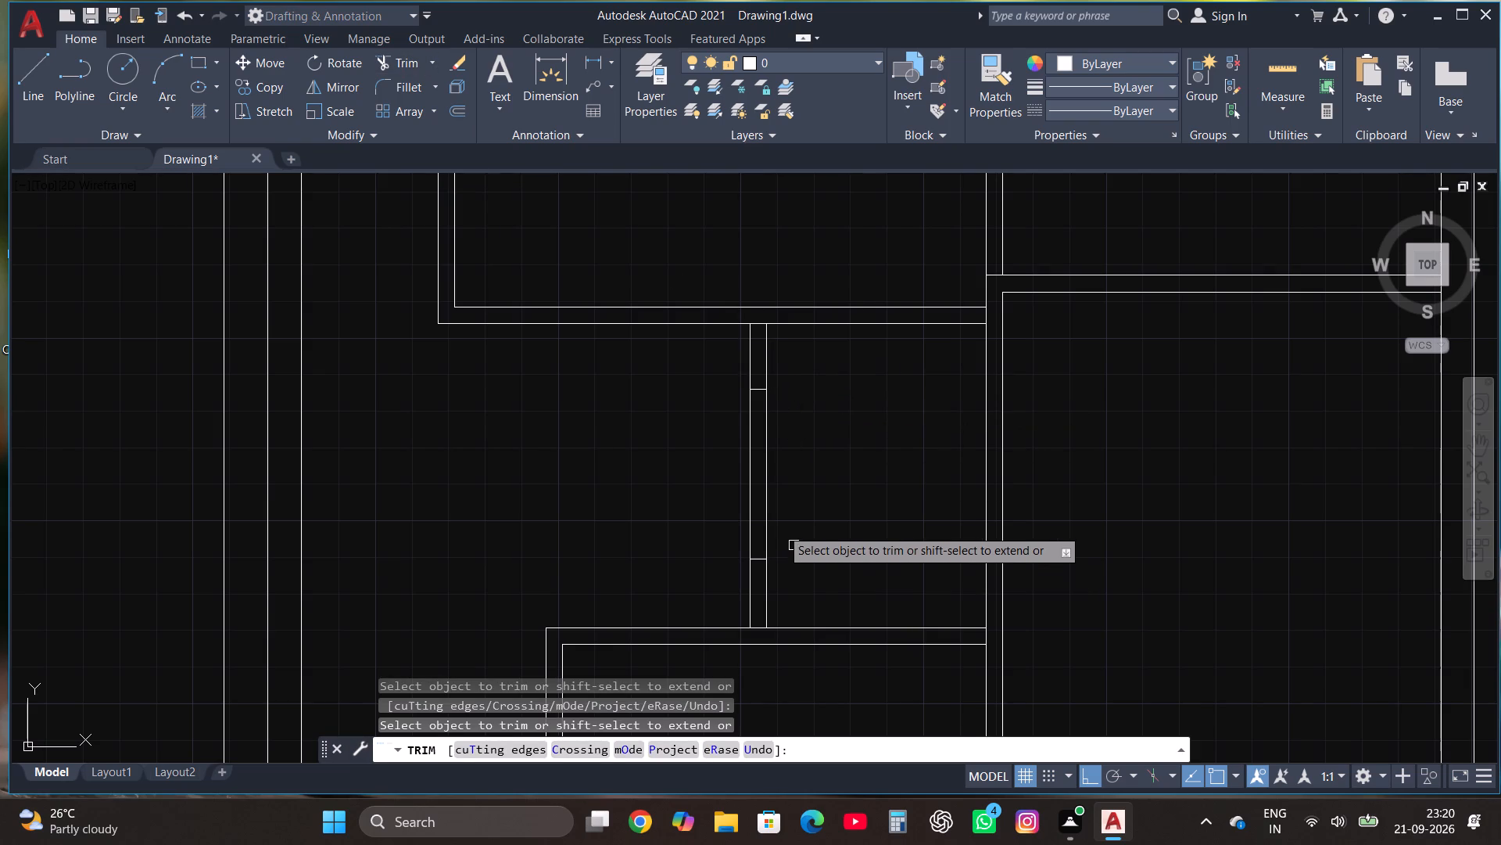
click(745, 487)
click(752, 491)
key(Escape)
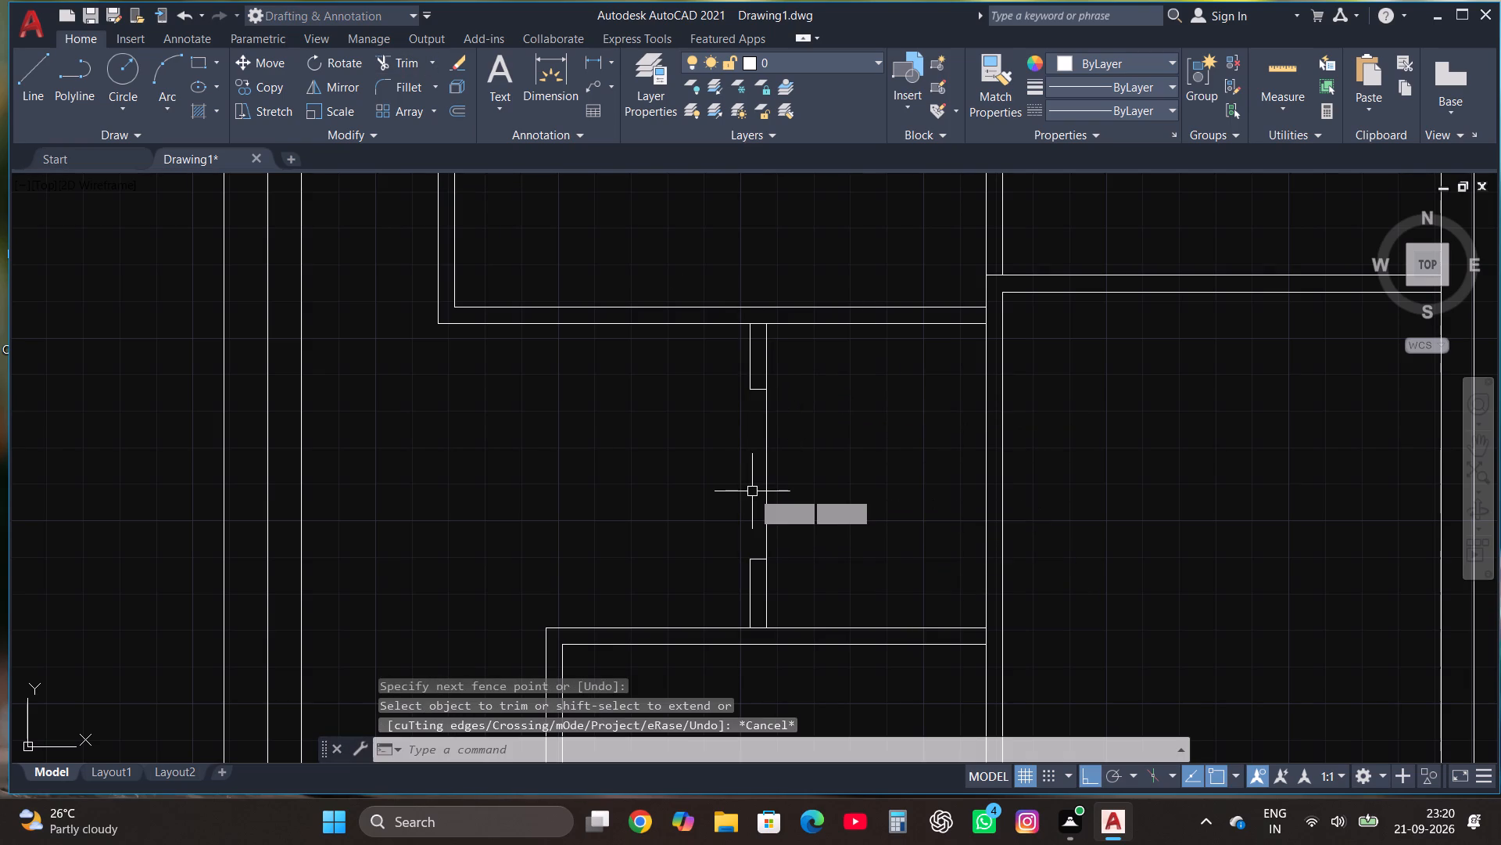
Save the drawing in the Downloads folder as THIRD FLOOR PLAN.
key(ctrl+s)
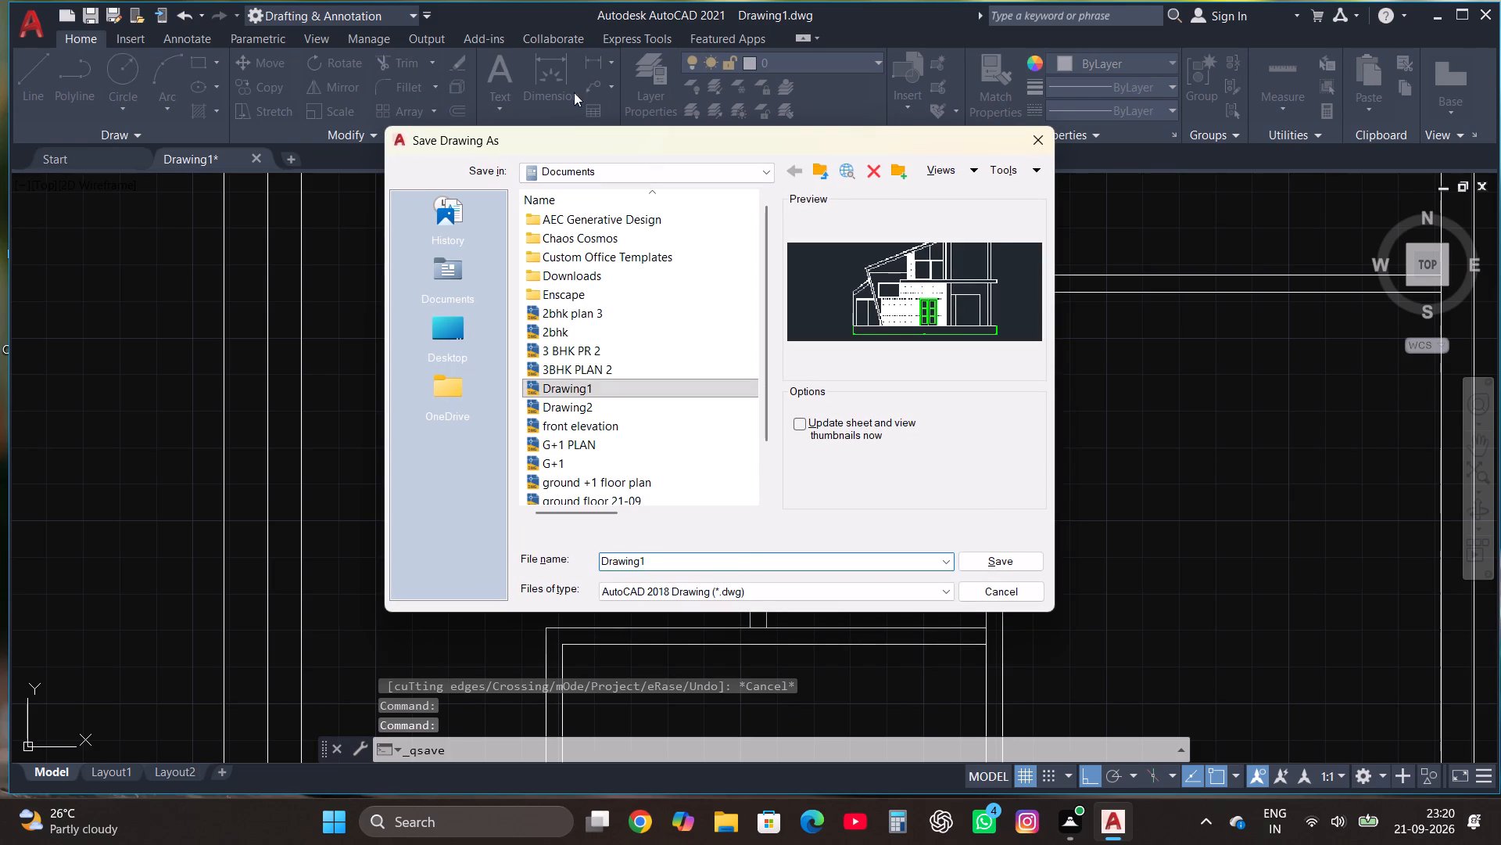
click(594, 167)
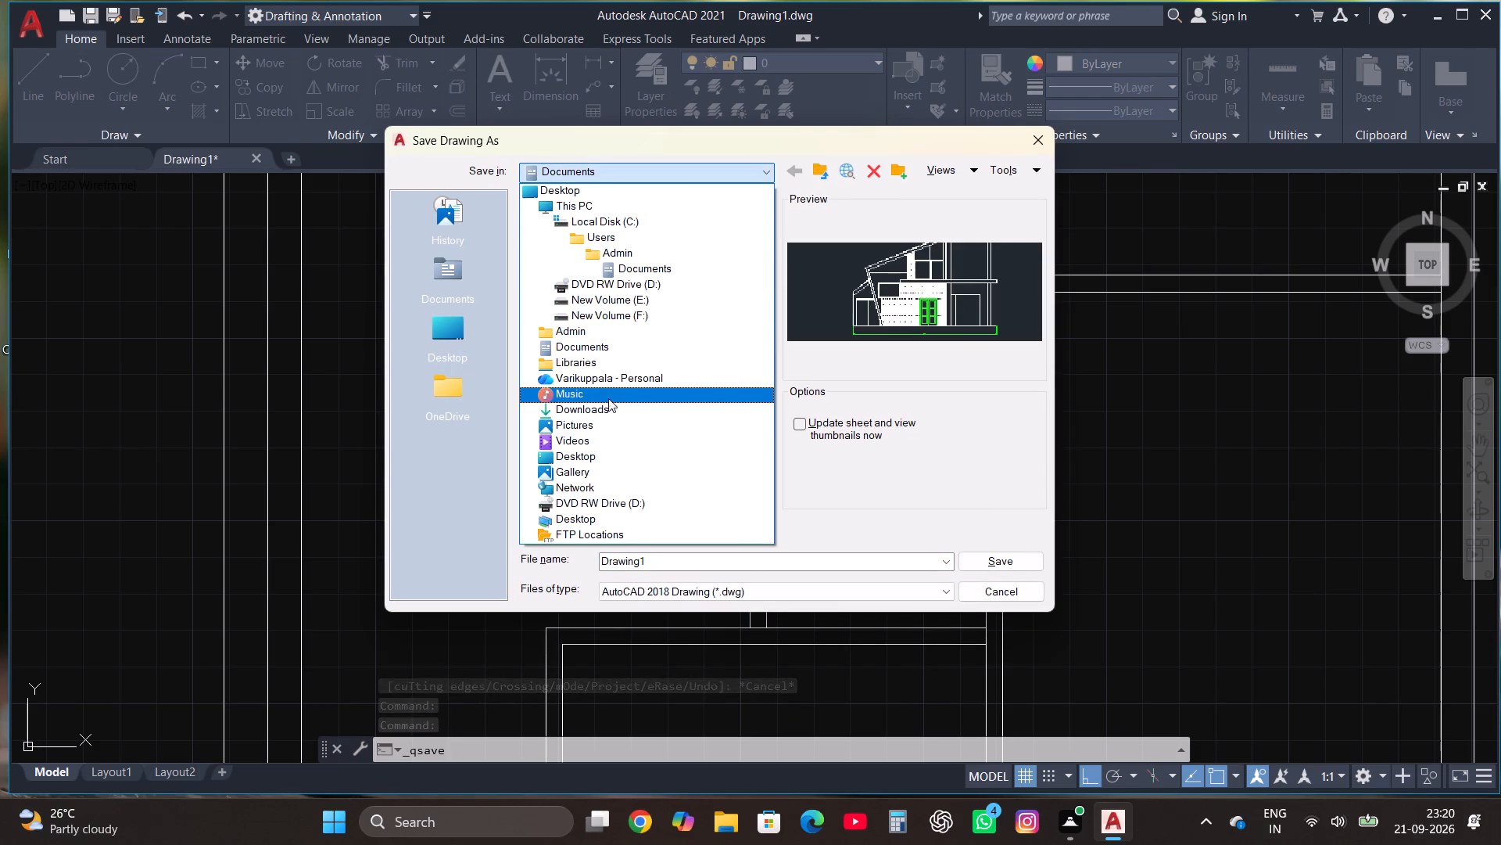
click(607, 410)
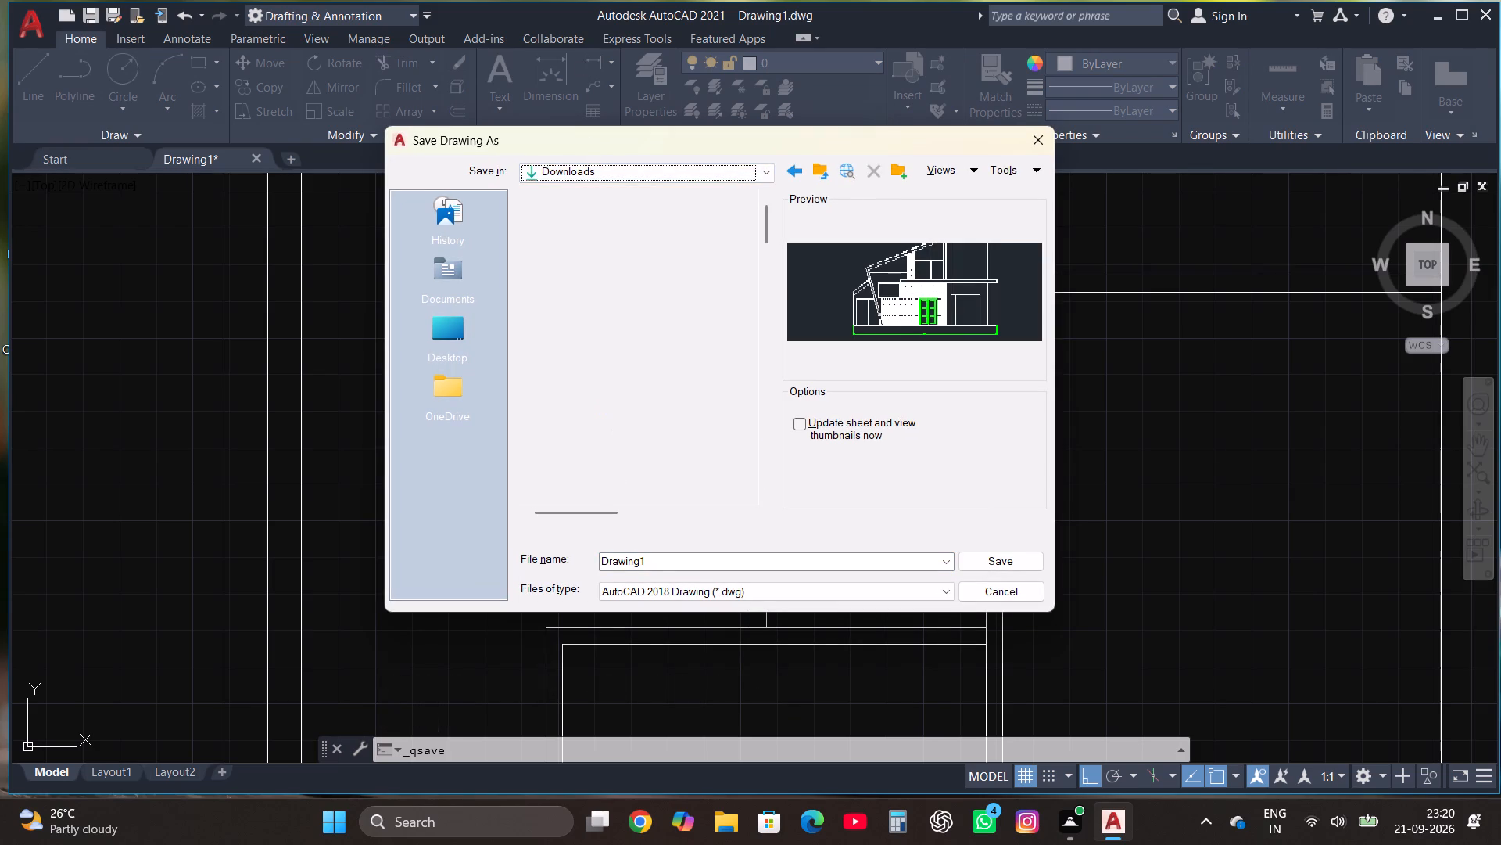
click(664, 561)
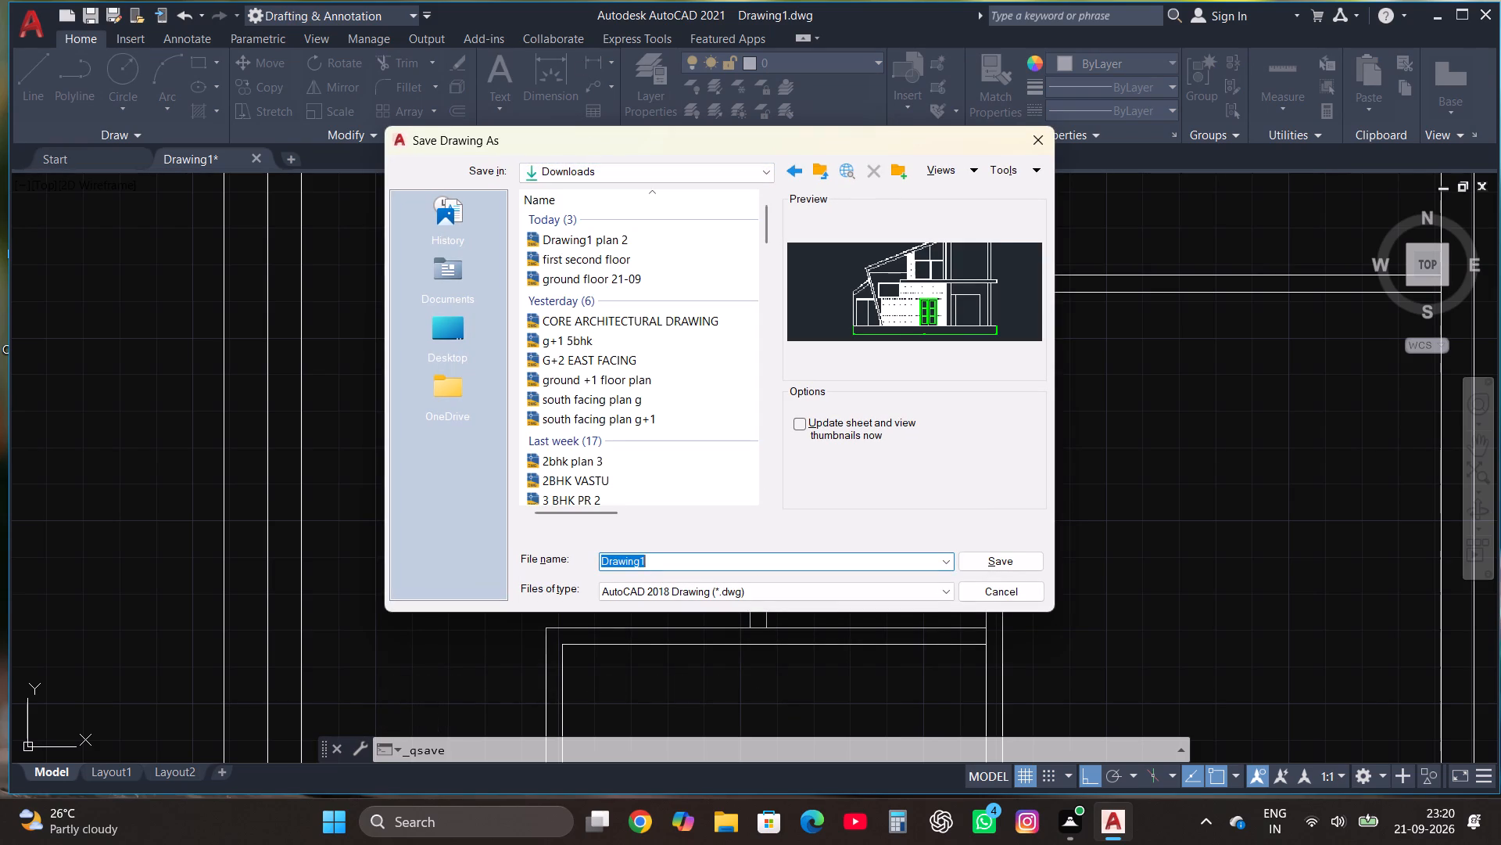
text(THIRD FLOOR PLA)
key(n)
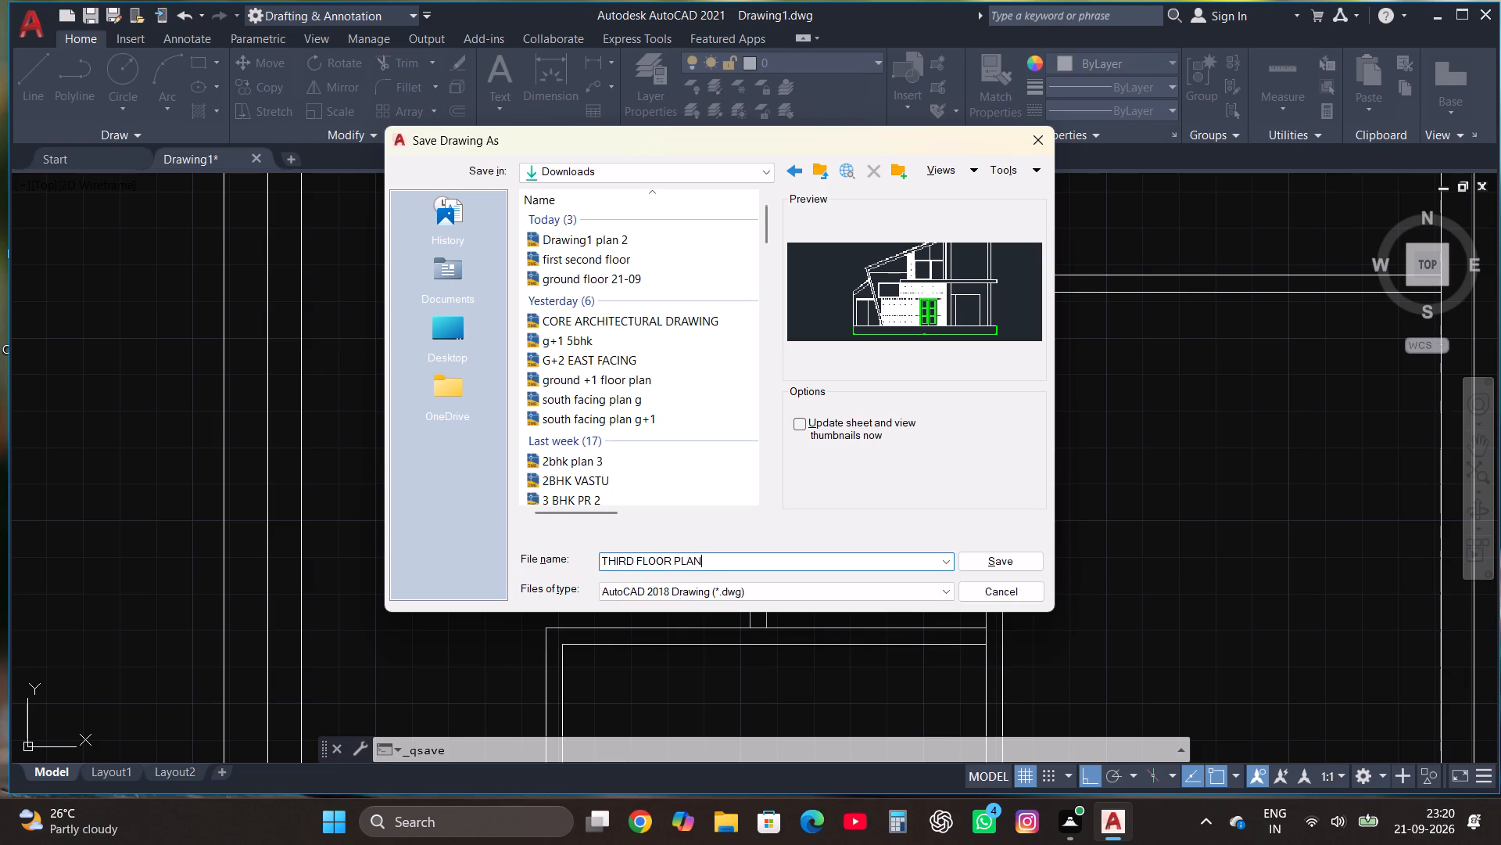
click(976, 570)
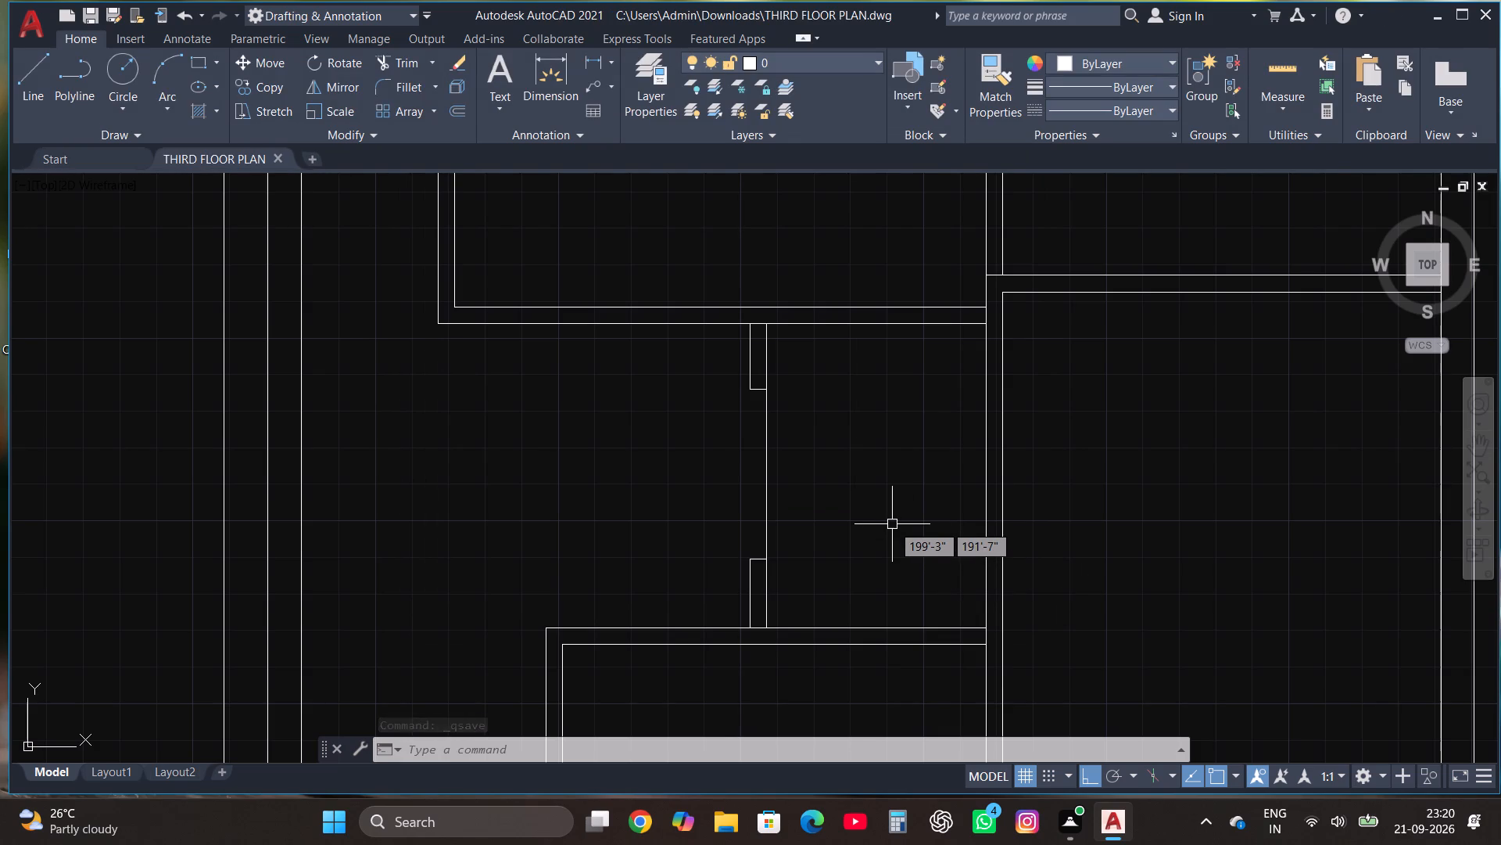
Examine the overall floor plan and the rooms along its top edge.
scroll(691, 534, down, 3)
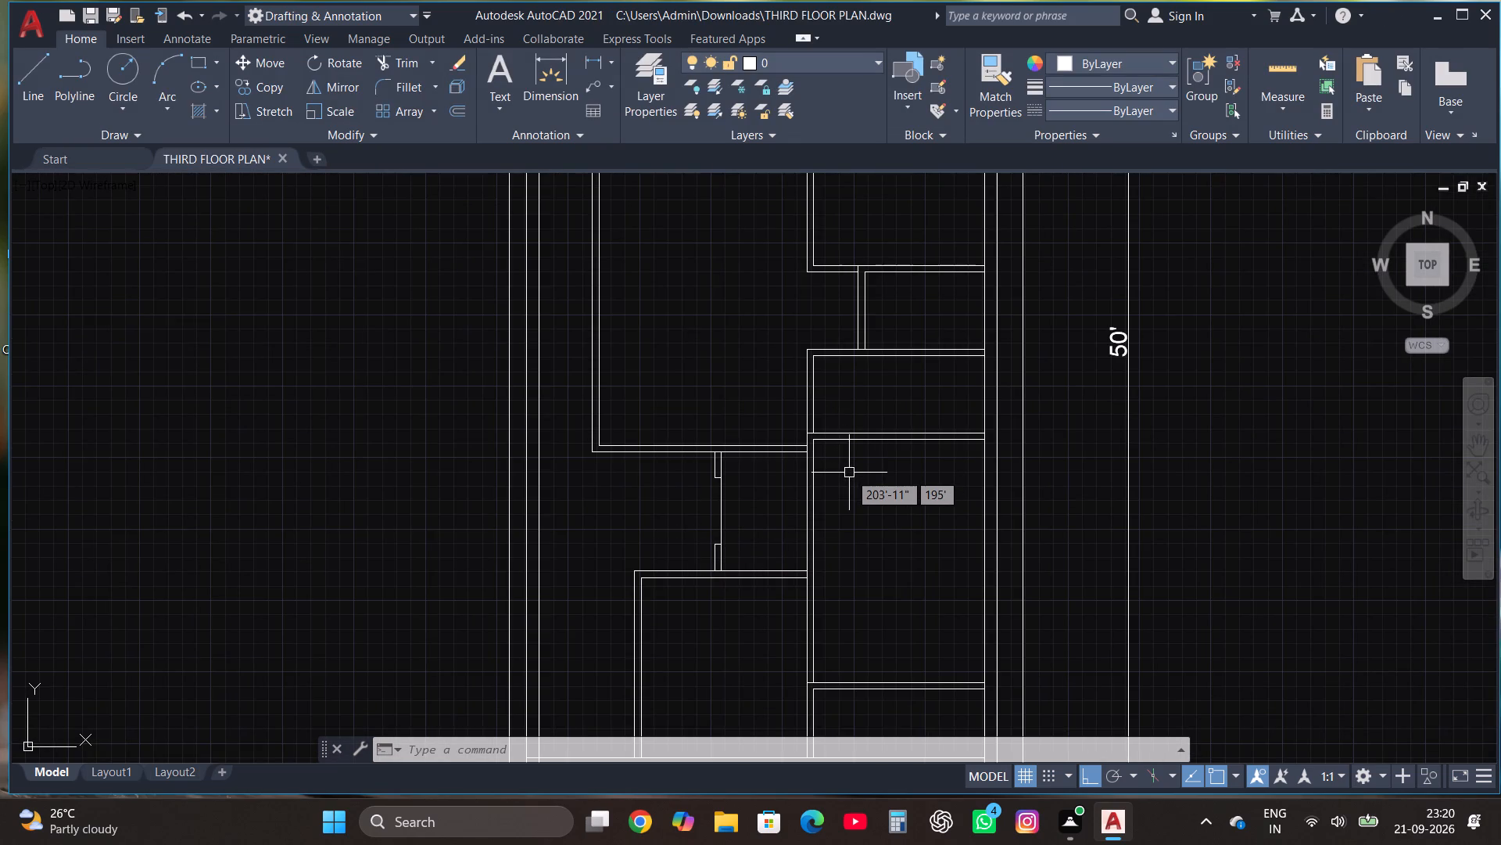
key(Escape)
scroll(847, 471, down, 2)
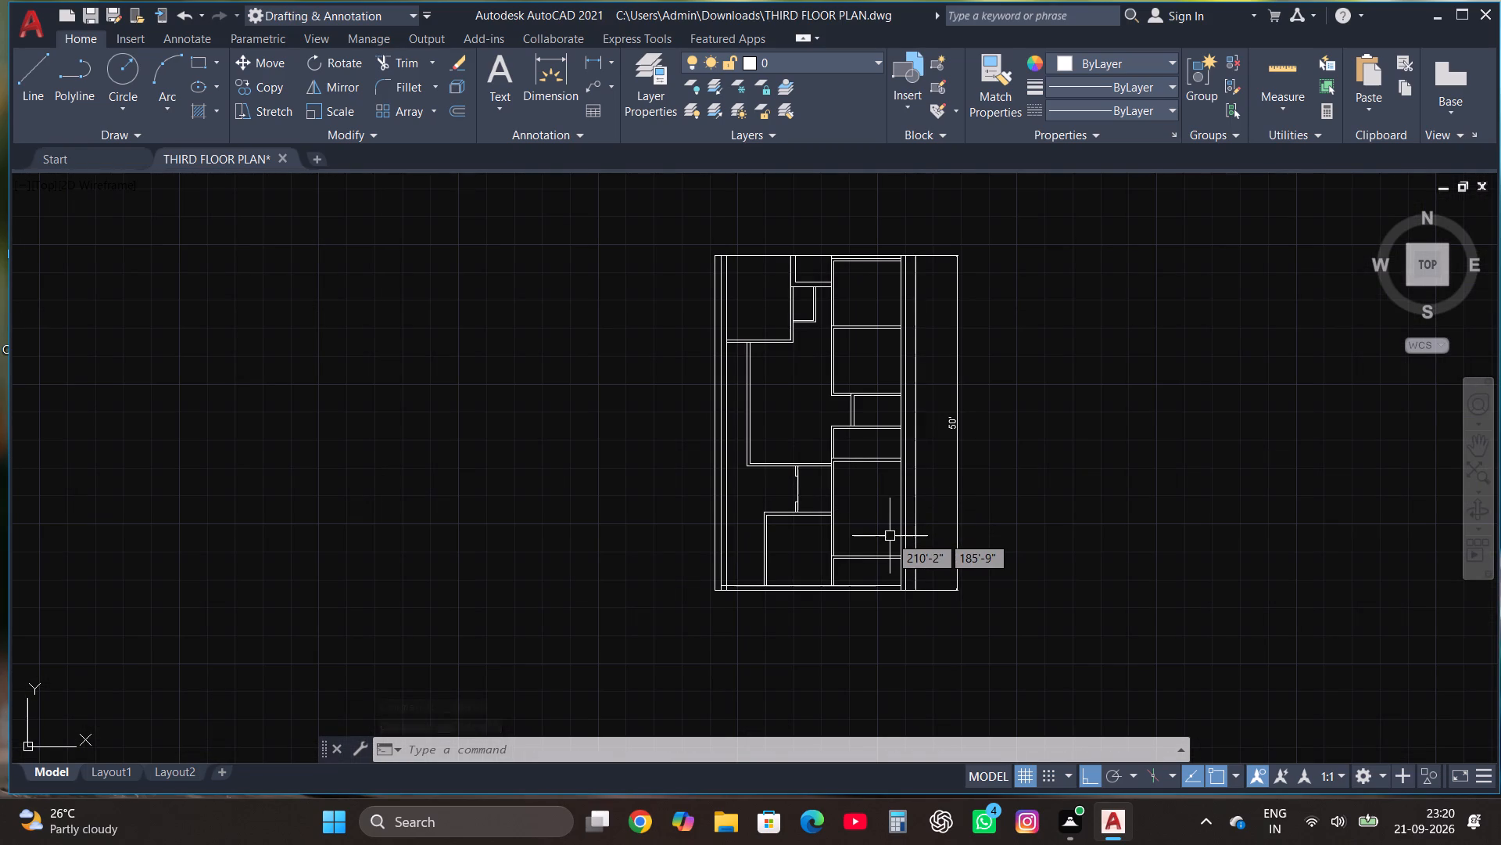
scroll(888, 602, down, 1)
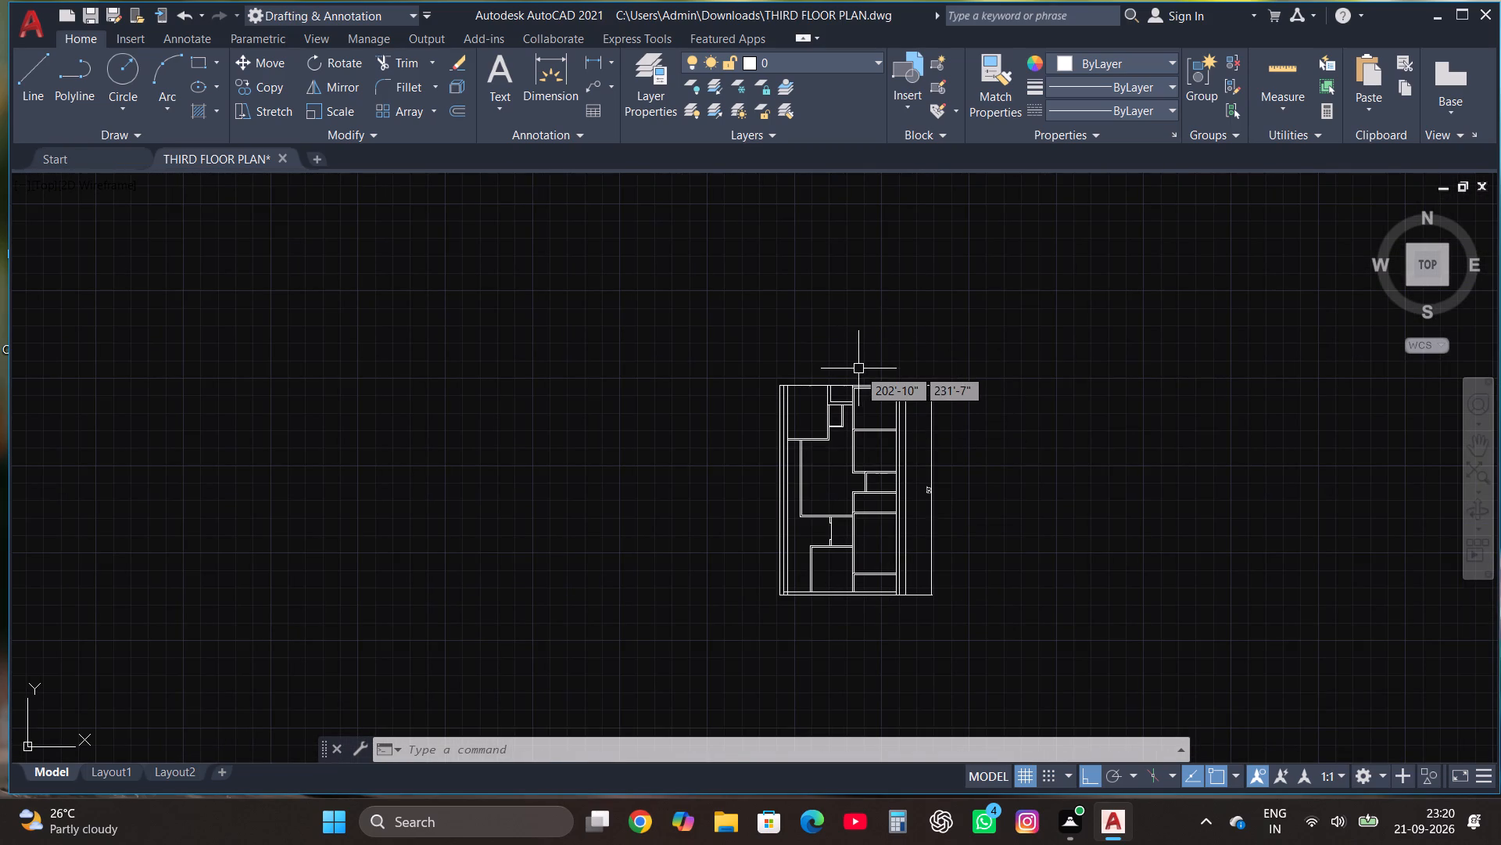
scroll(854, 368, up, 1)
scroll(854, 368, down, 1)
scroll(854, 368, up, 1)
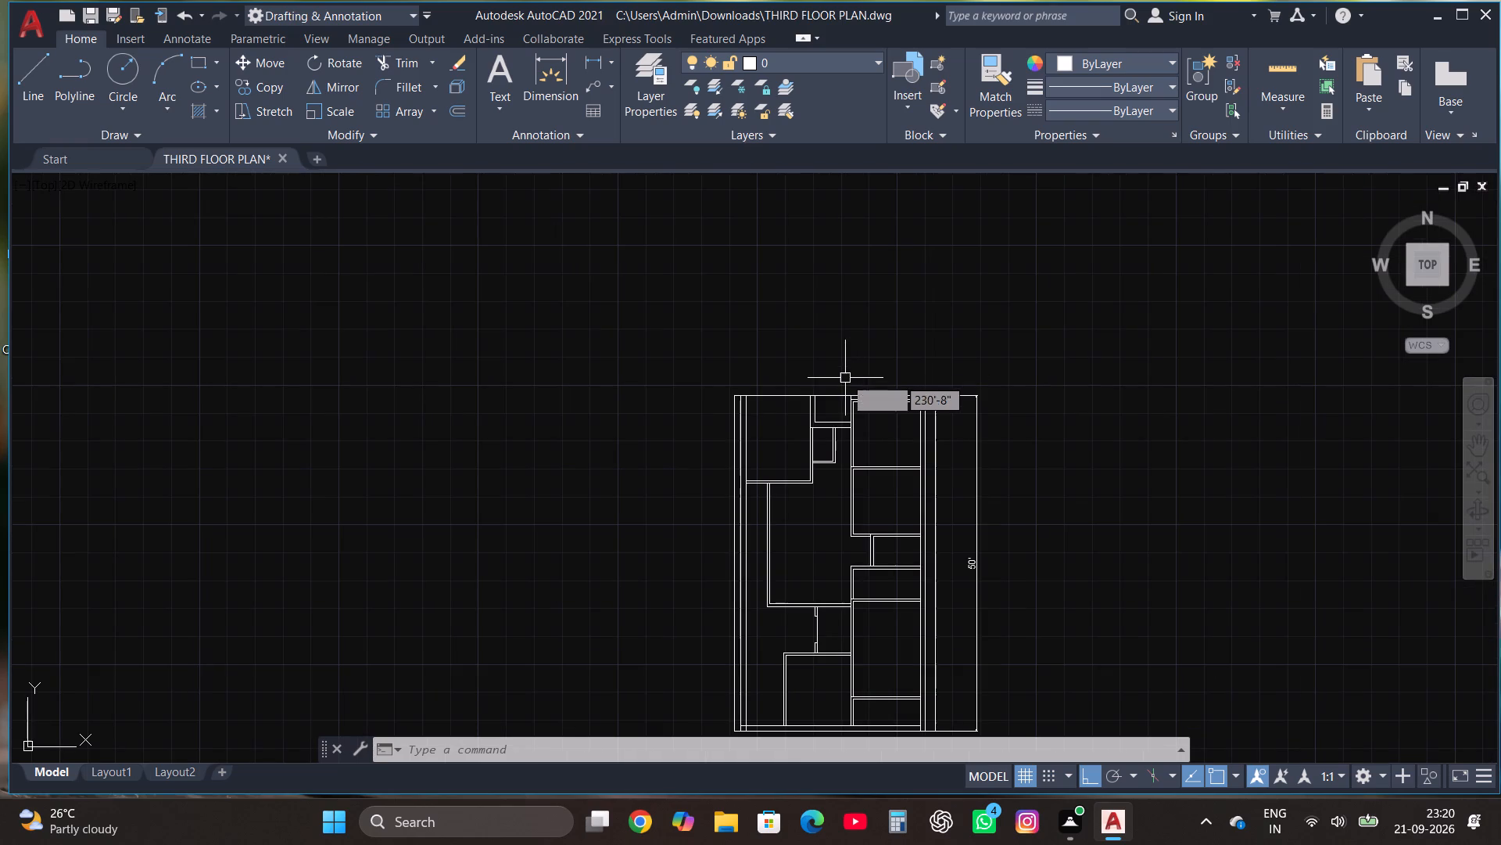
scroll(840, 380, up, 2)
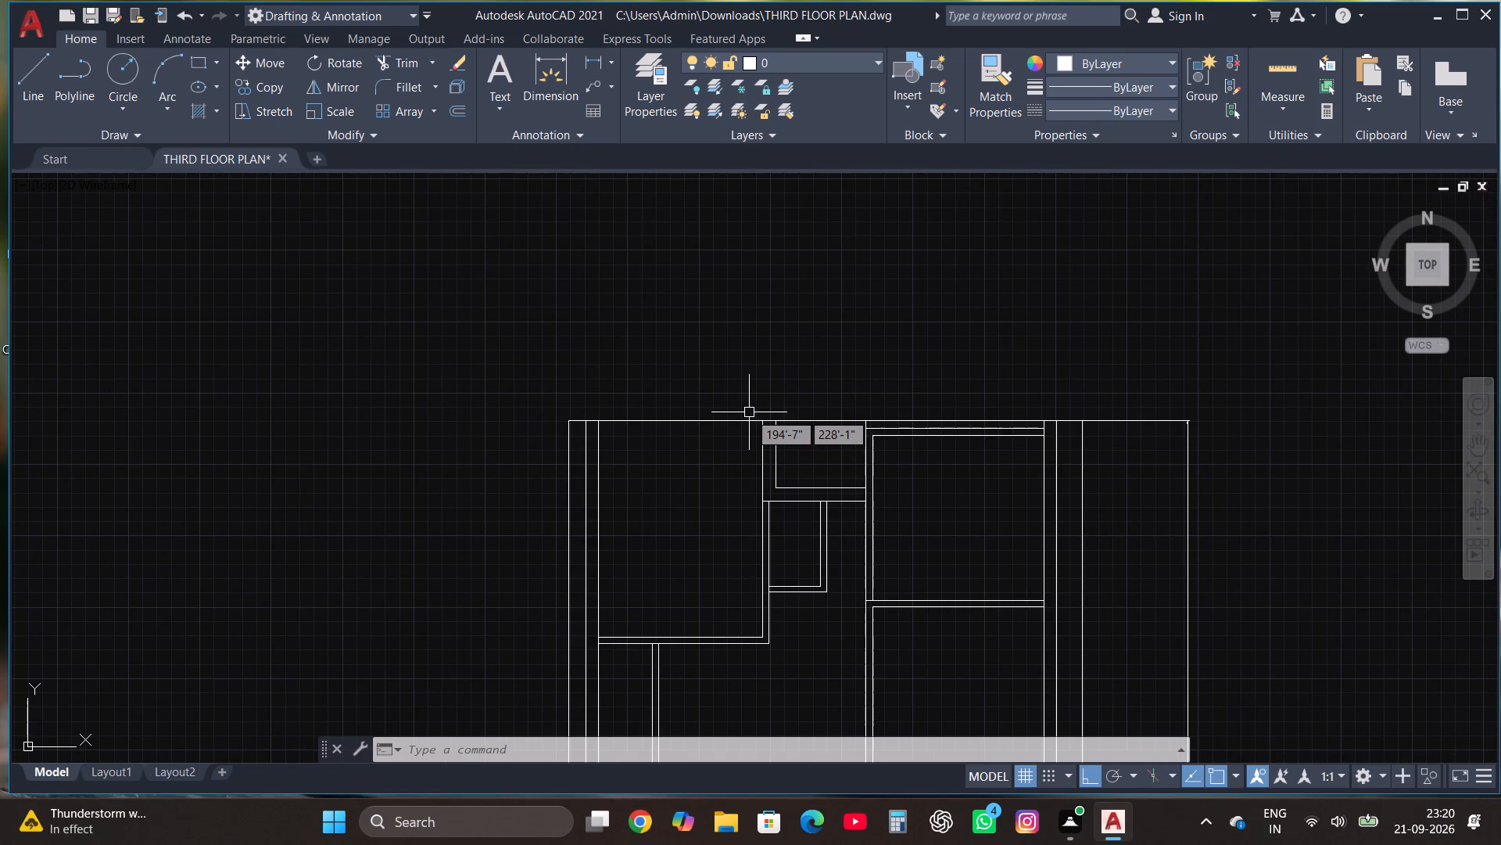
scroll(749, 412, up, 1)
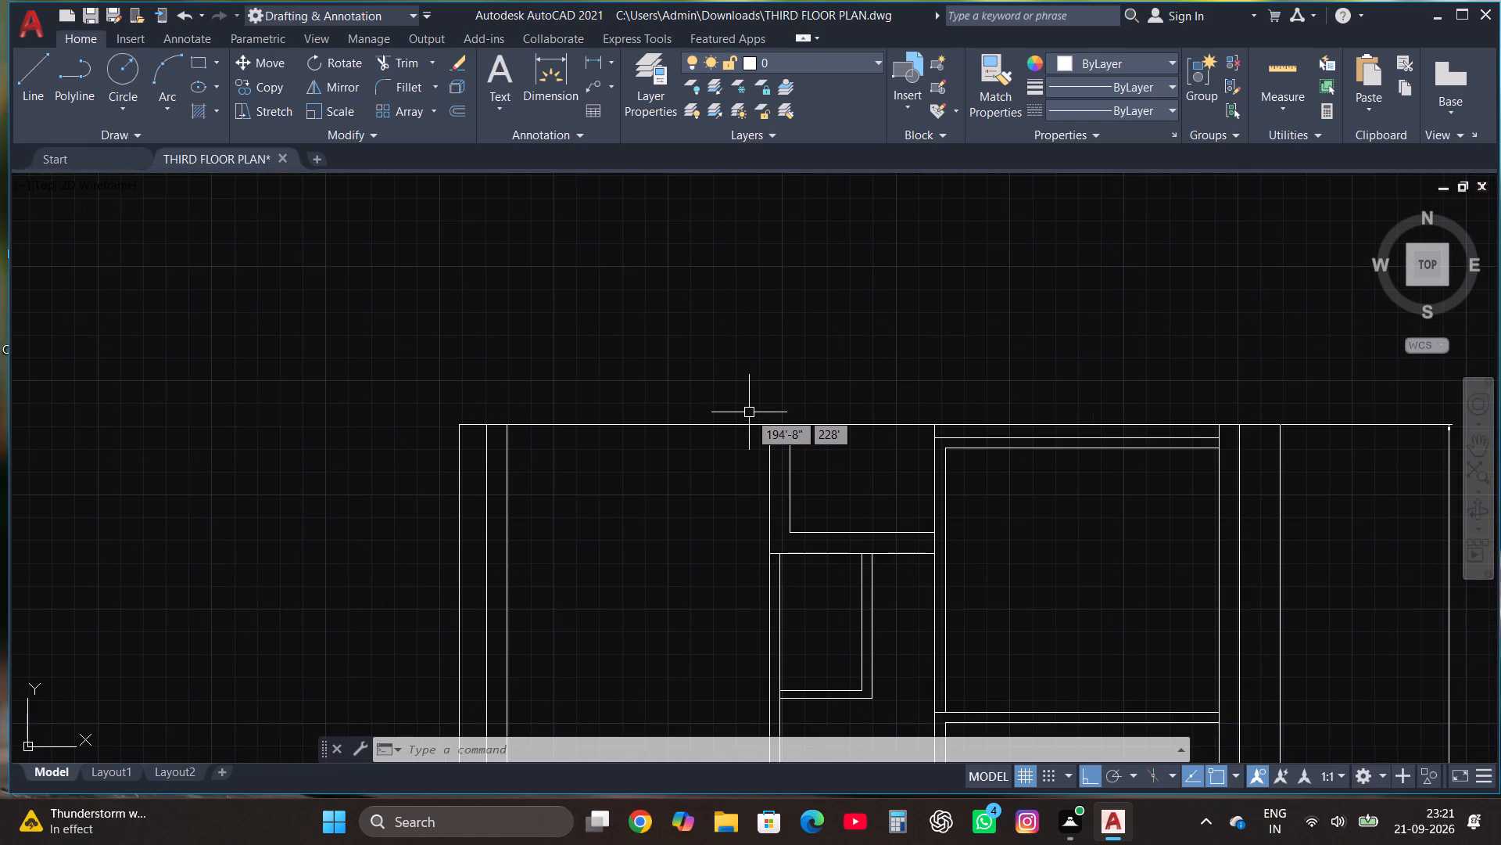
scroll(747, 412, down, 2)
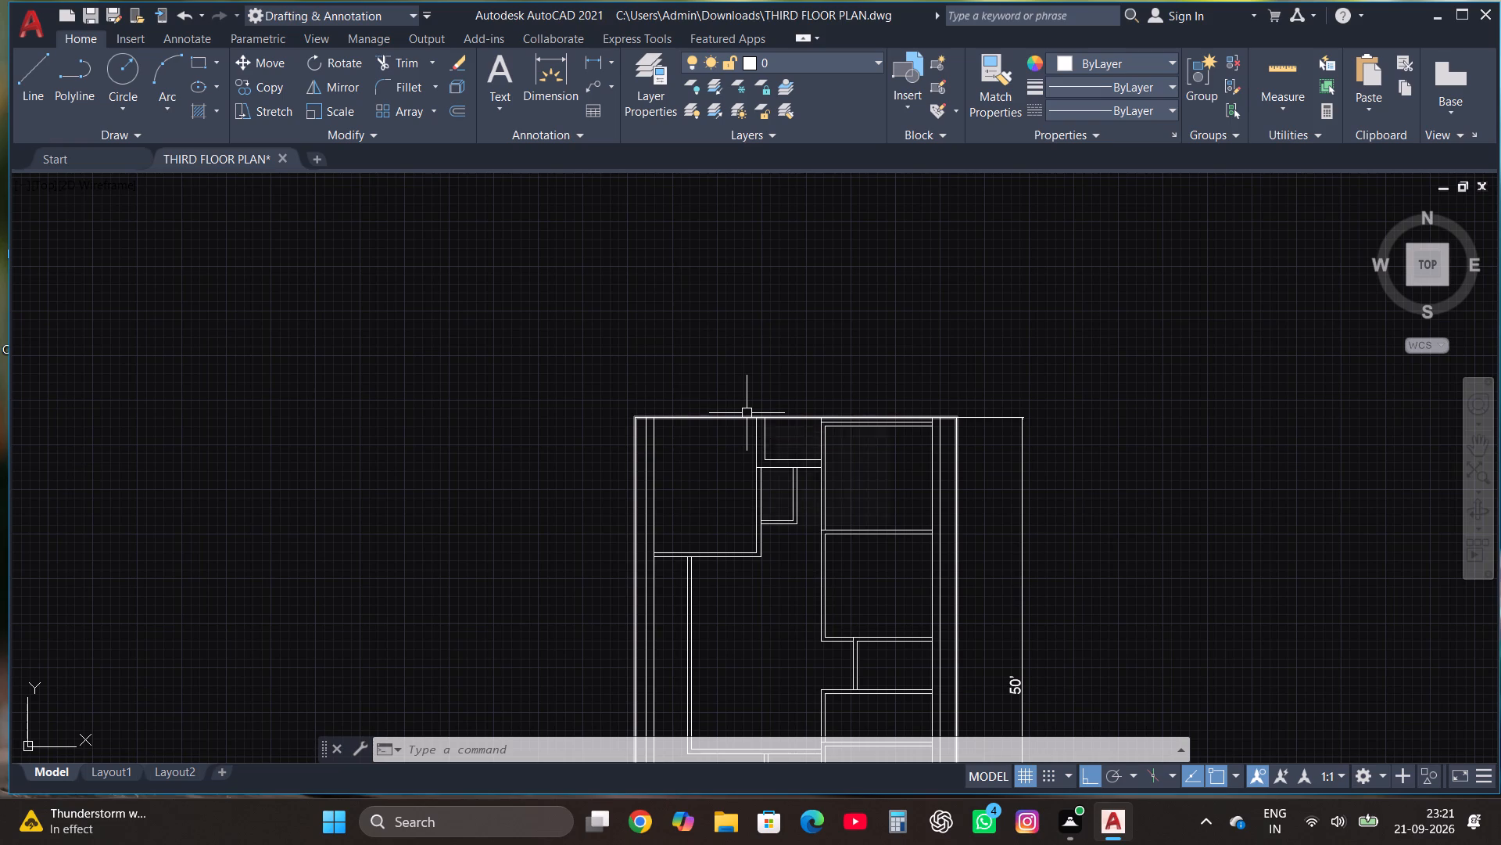
scroll(747, 413, up, 2)
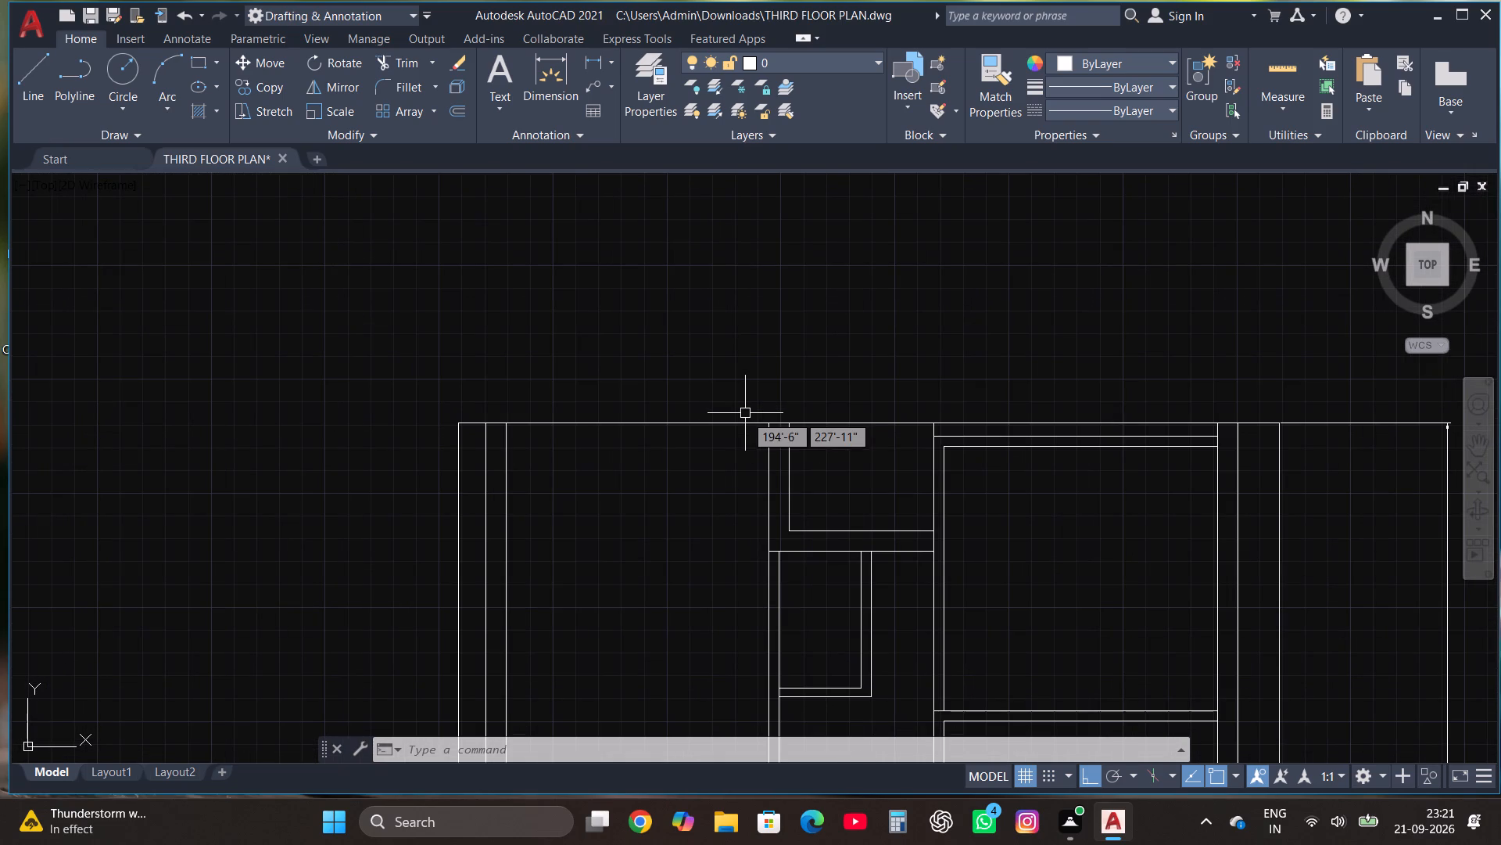
Draw a line 1'6" down from the upper-left room's top-right corner, continuing left just past the left wall's inner line.
click(26, 70)
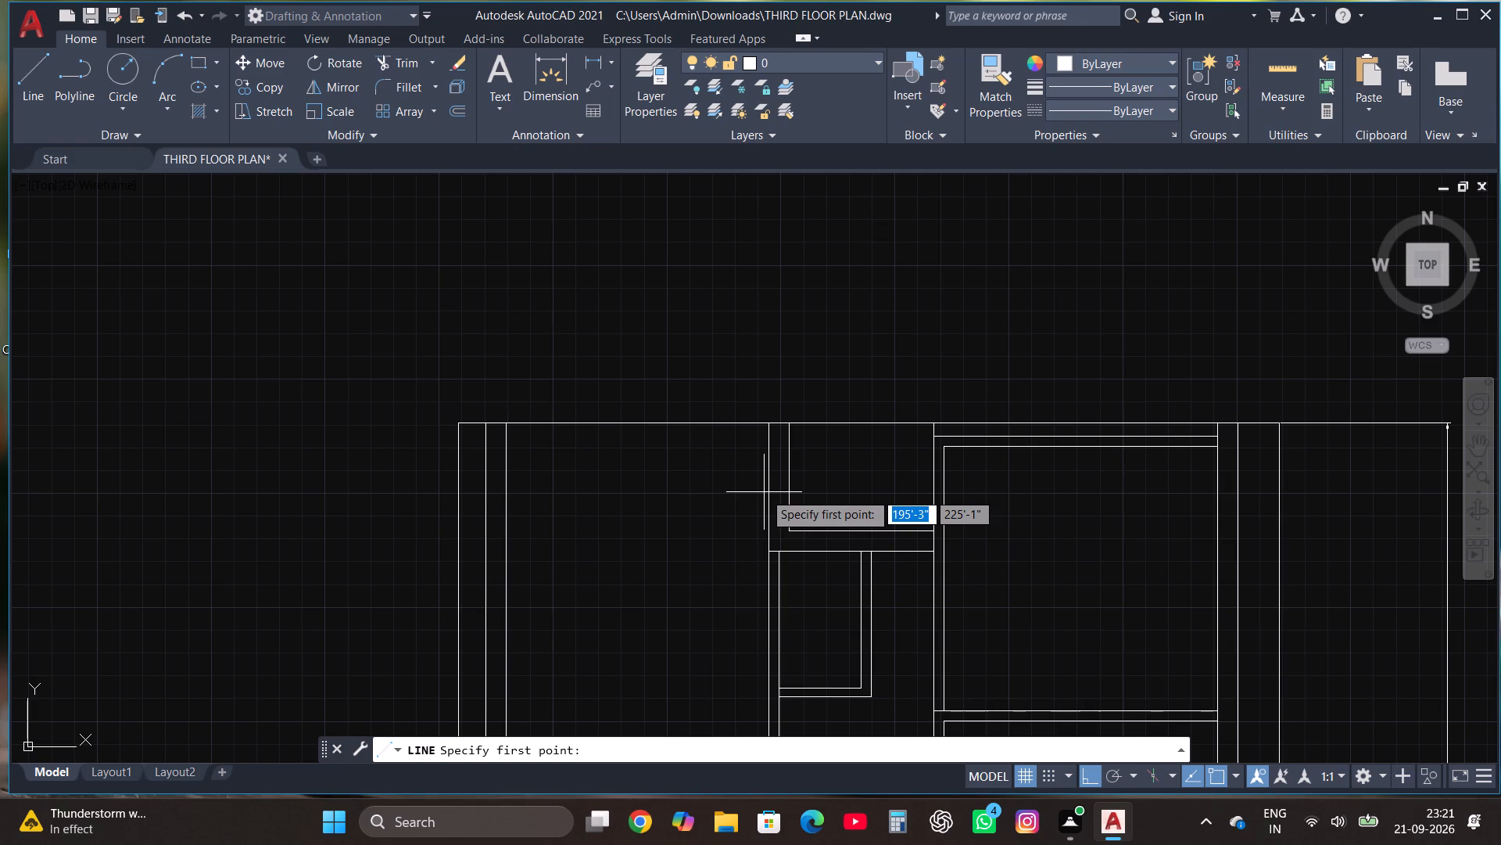
click(764, 425)
text(1'6")
key(Return)
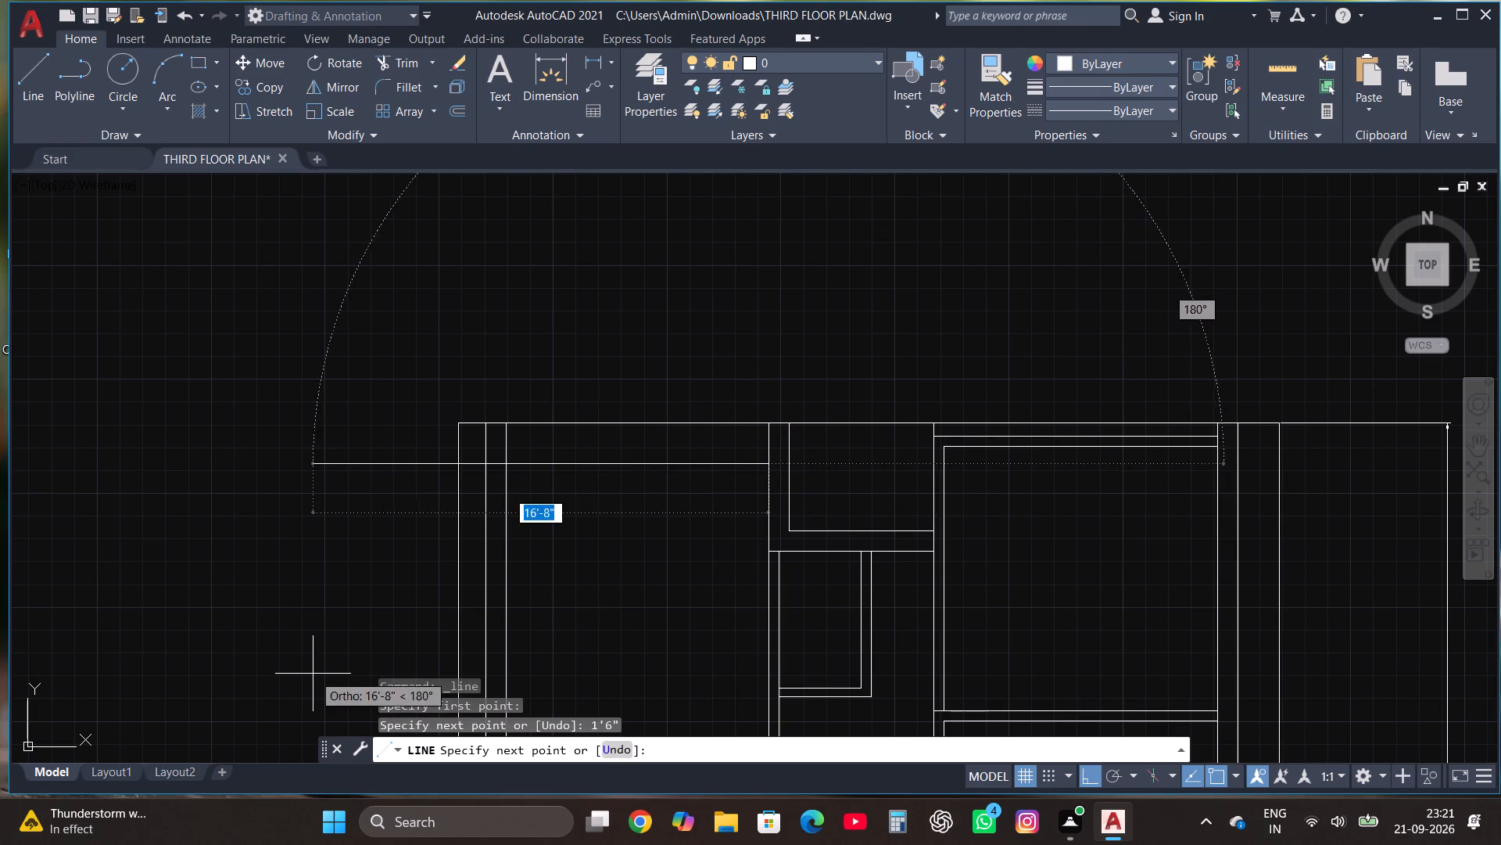
click(498, 473)
key(Escape)
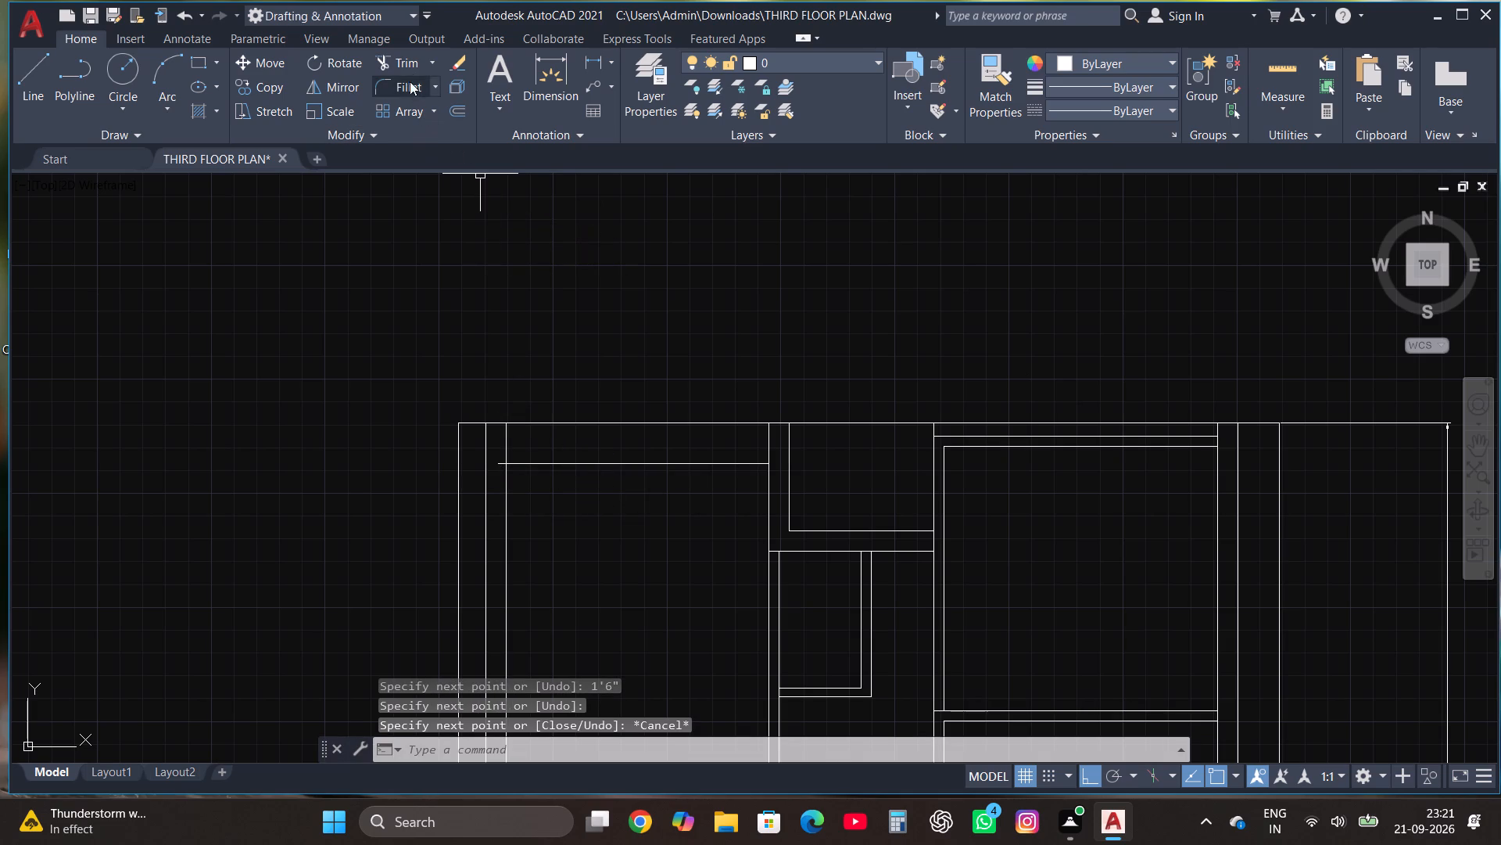
Trim the new horizontal line's overhang back to the left wall's inner line.
click(410, 68)
scroll(496, 466, up, 3)
click(509, 455)
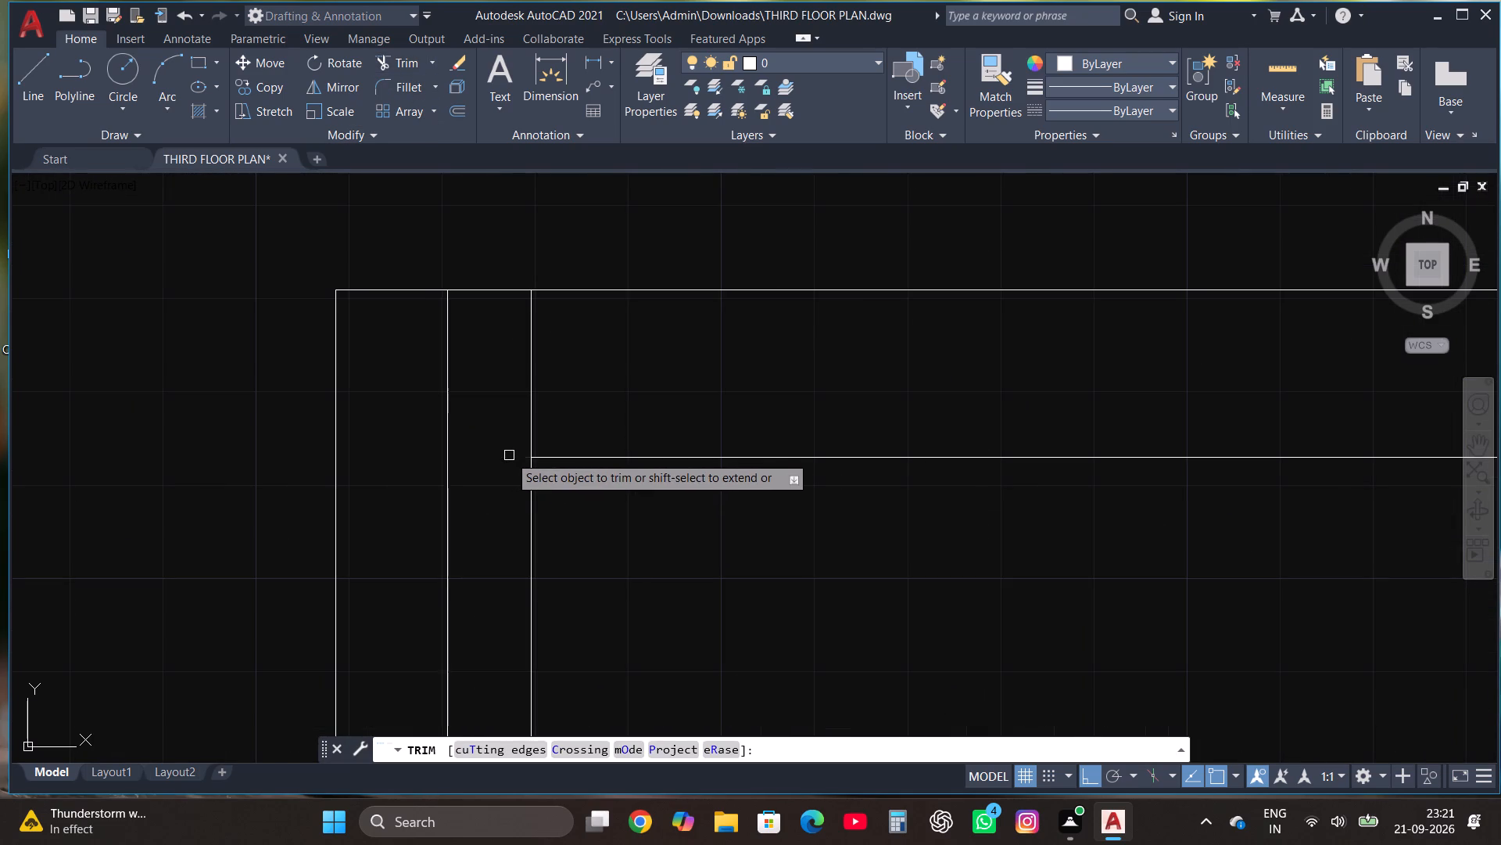
key(Escape)
Offset the upper-left room's new horizontal line 9" downward to give the top wall its thickness.
scroll(509, 455, down, 3)
click(682, 486)
click(647, 437)
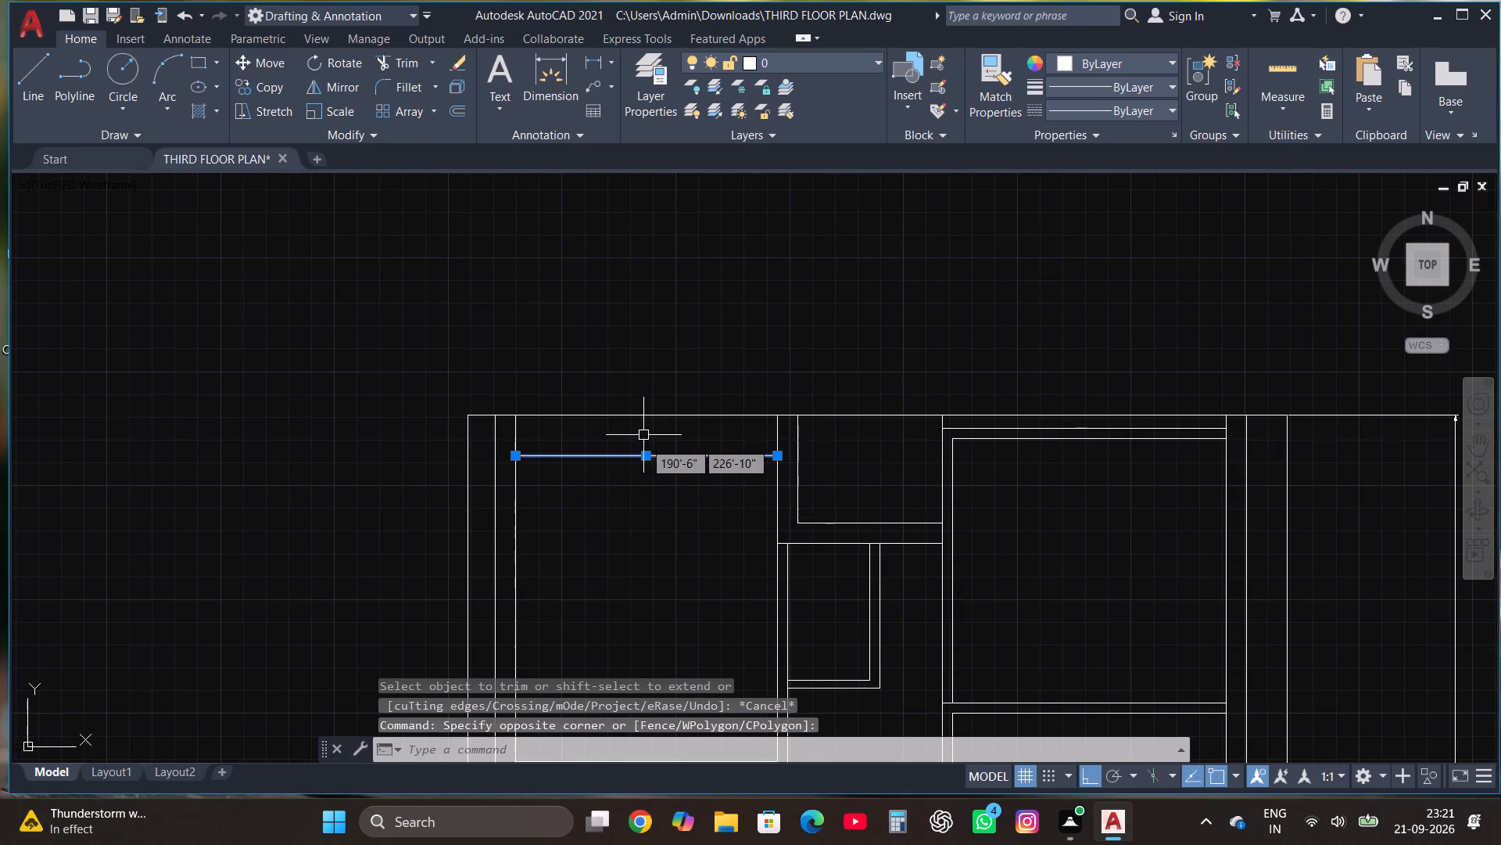
click(448, 110)
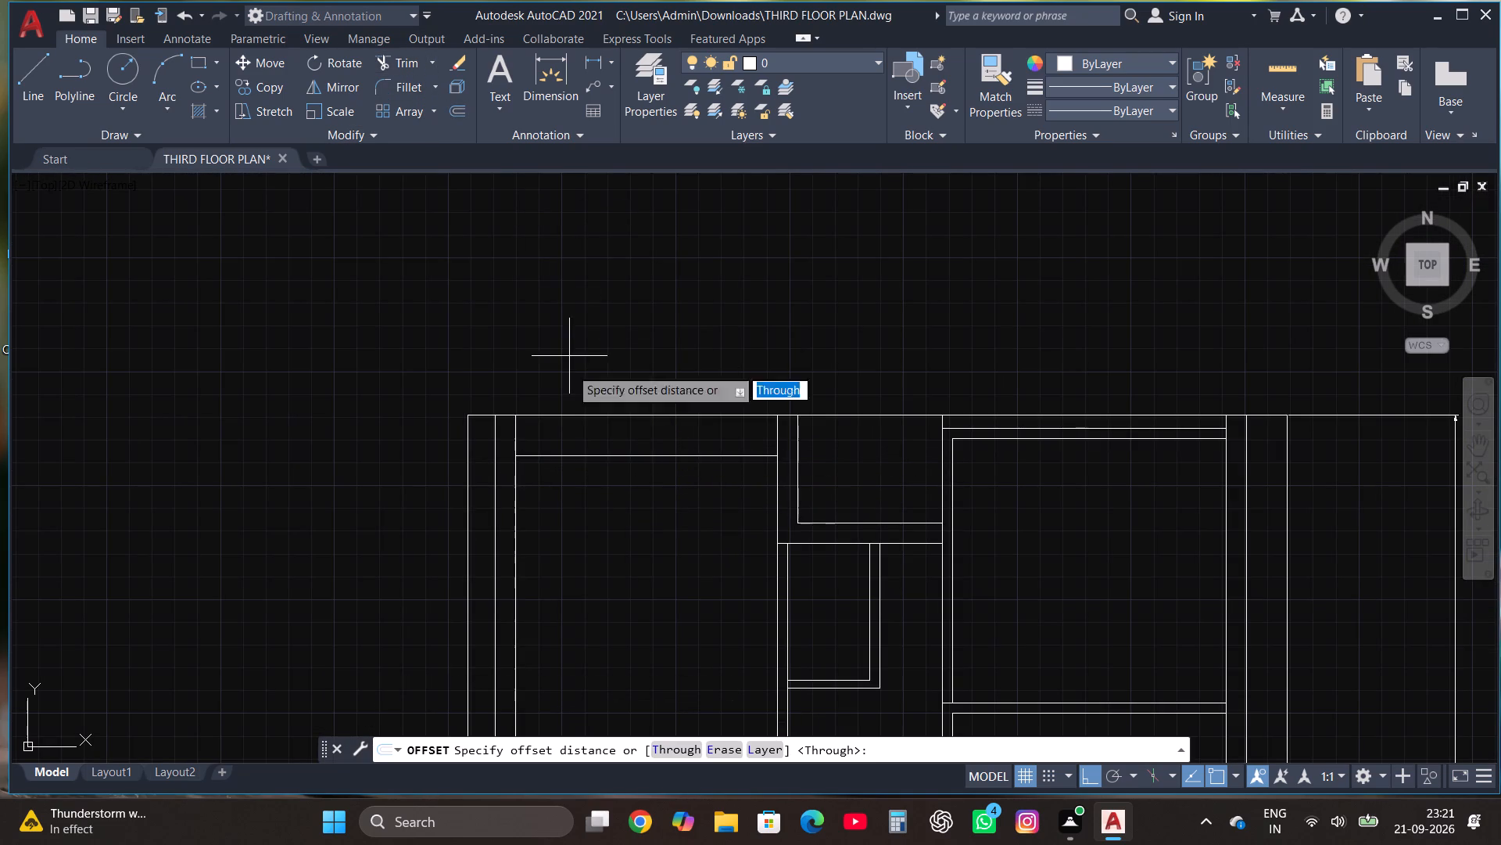
click(618, 454)
click(623, 476)
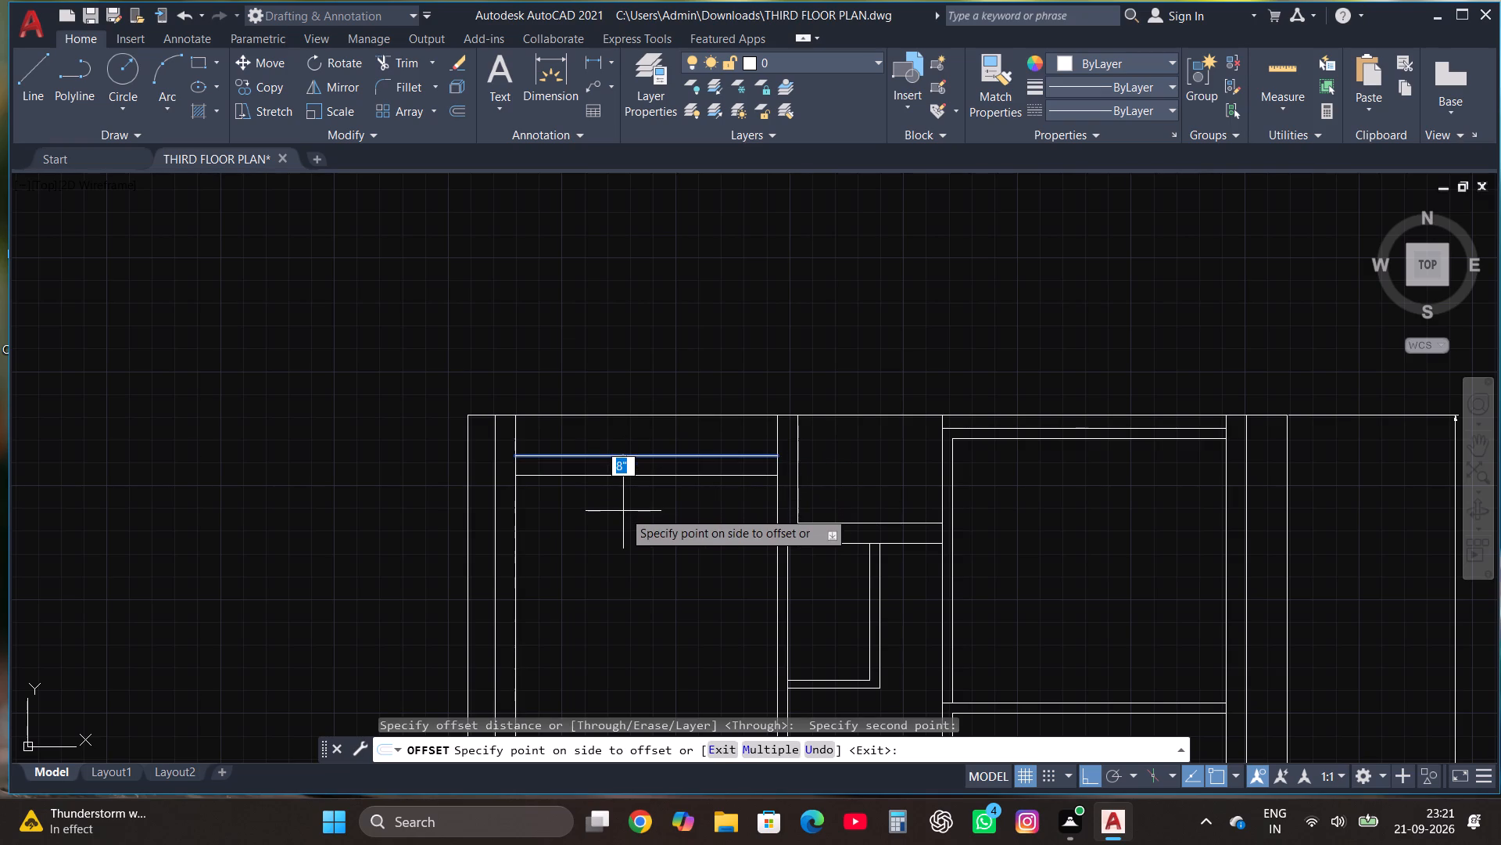
text(9")
key(Return)
key(Escape)
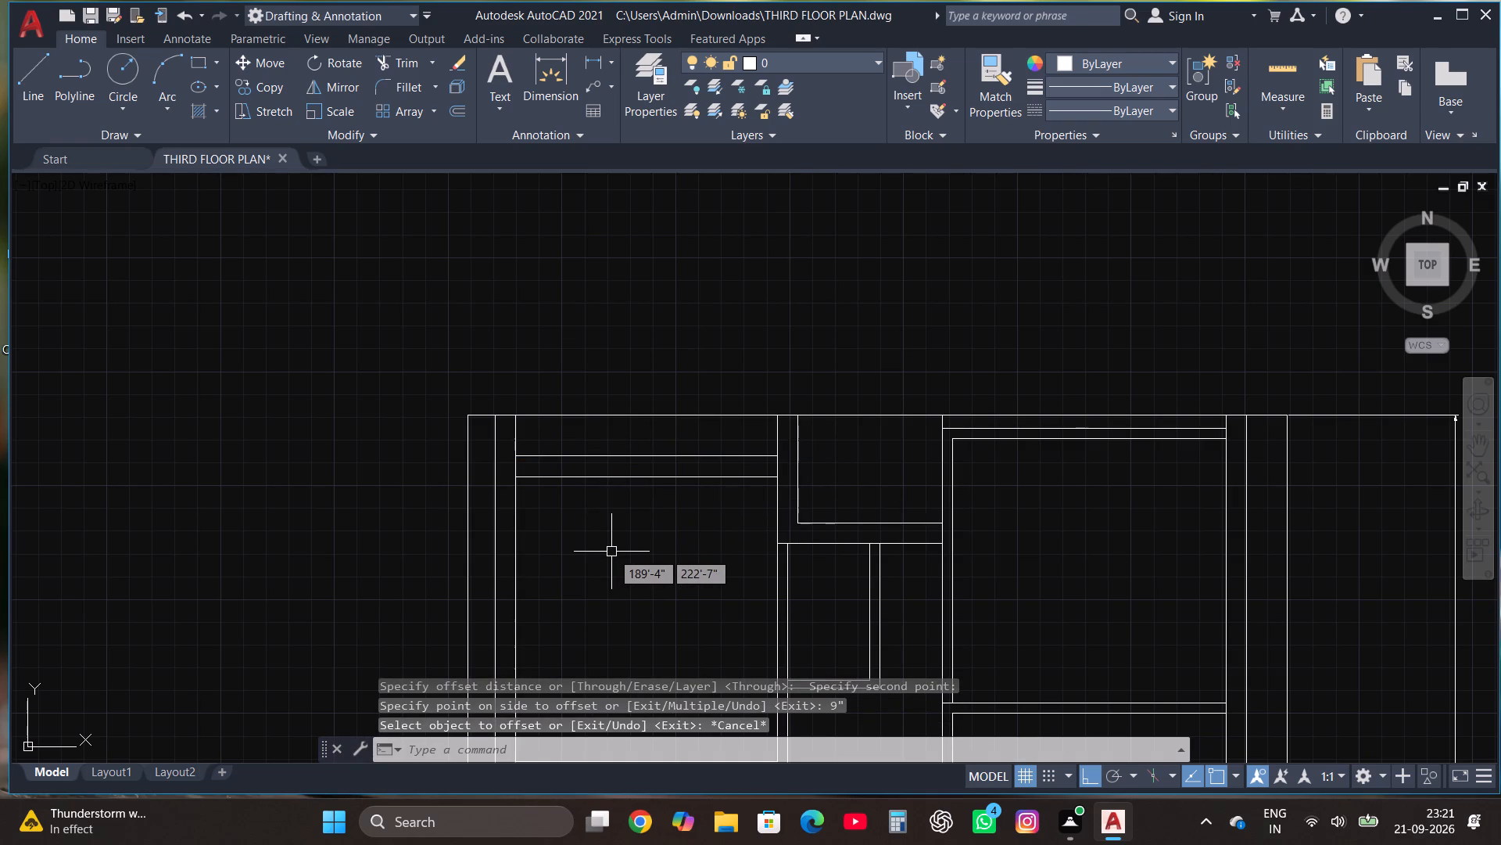
Delete the two horizontal top wall lines of the upper-right room.
scroll(619, 563, down, 3)
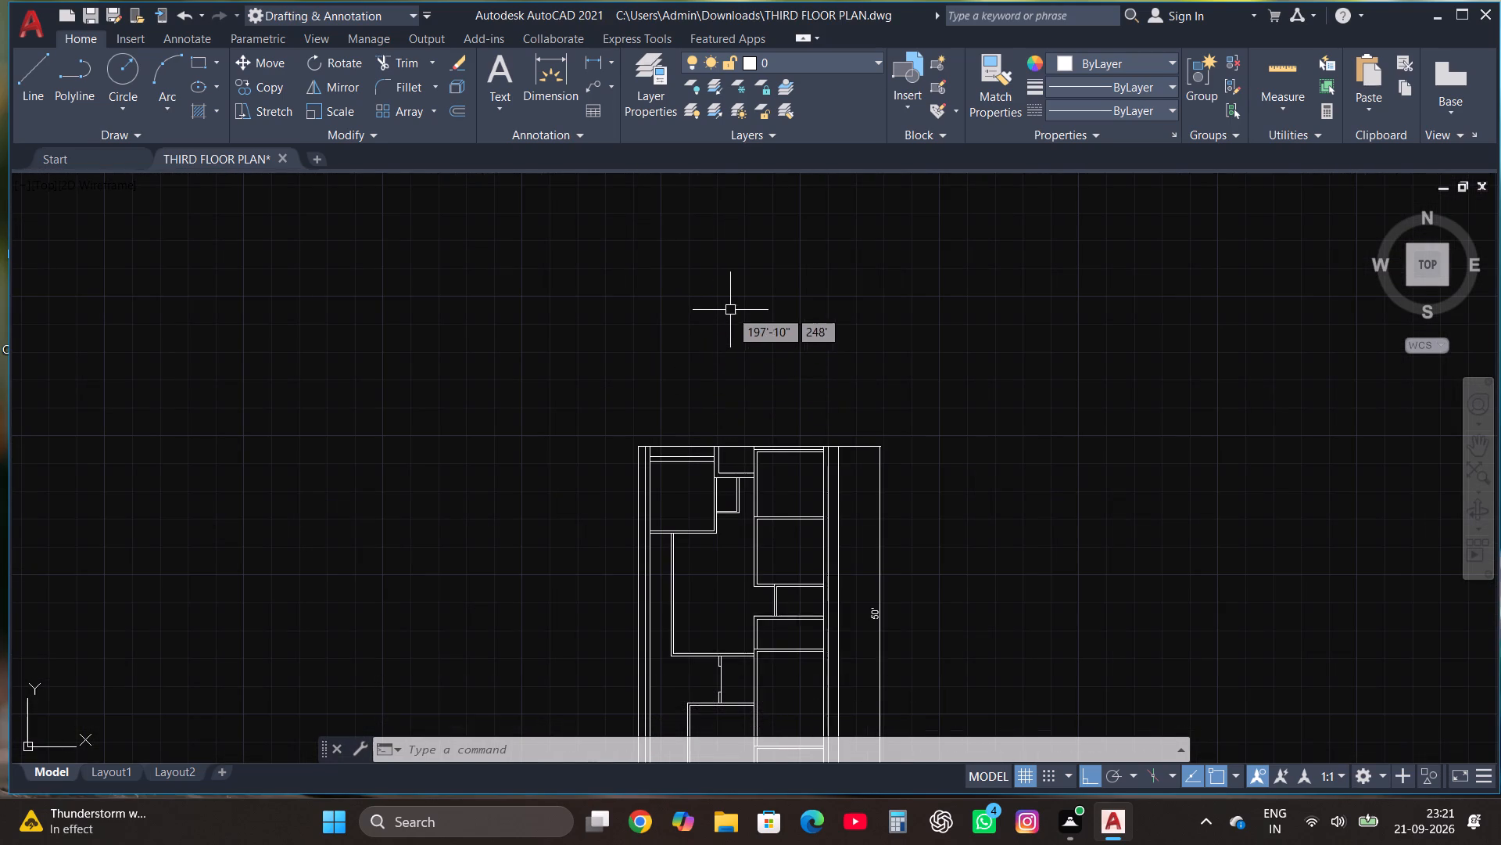
scroll(829, 445, up, 3)
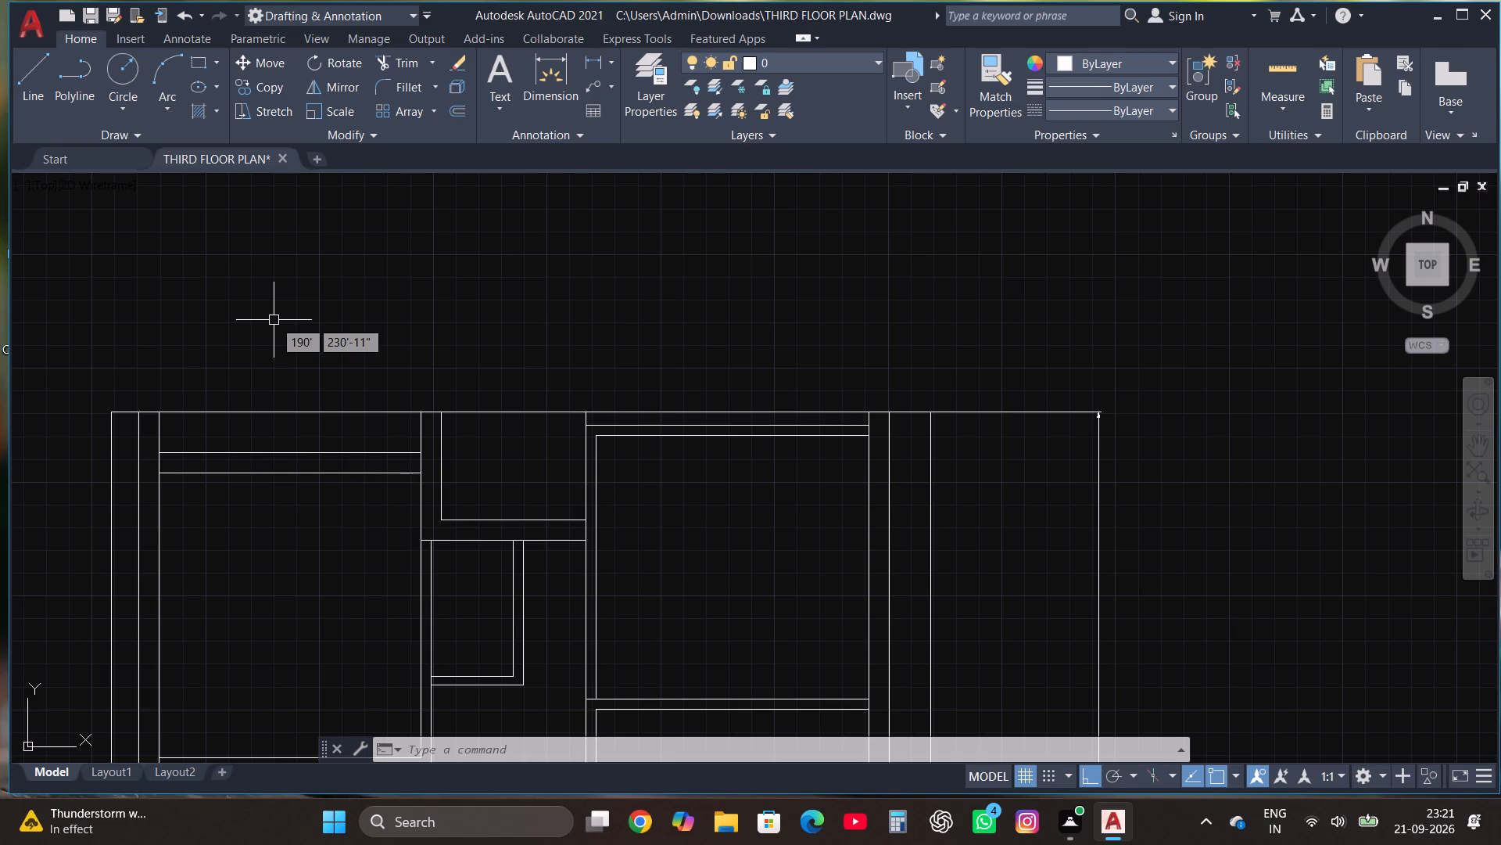
click(707, 456)
click(689, 424)
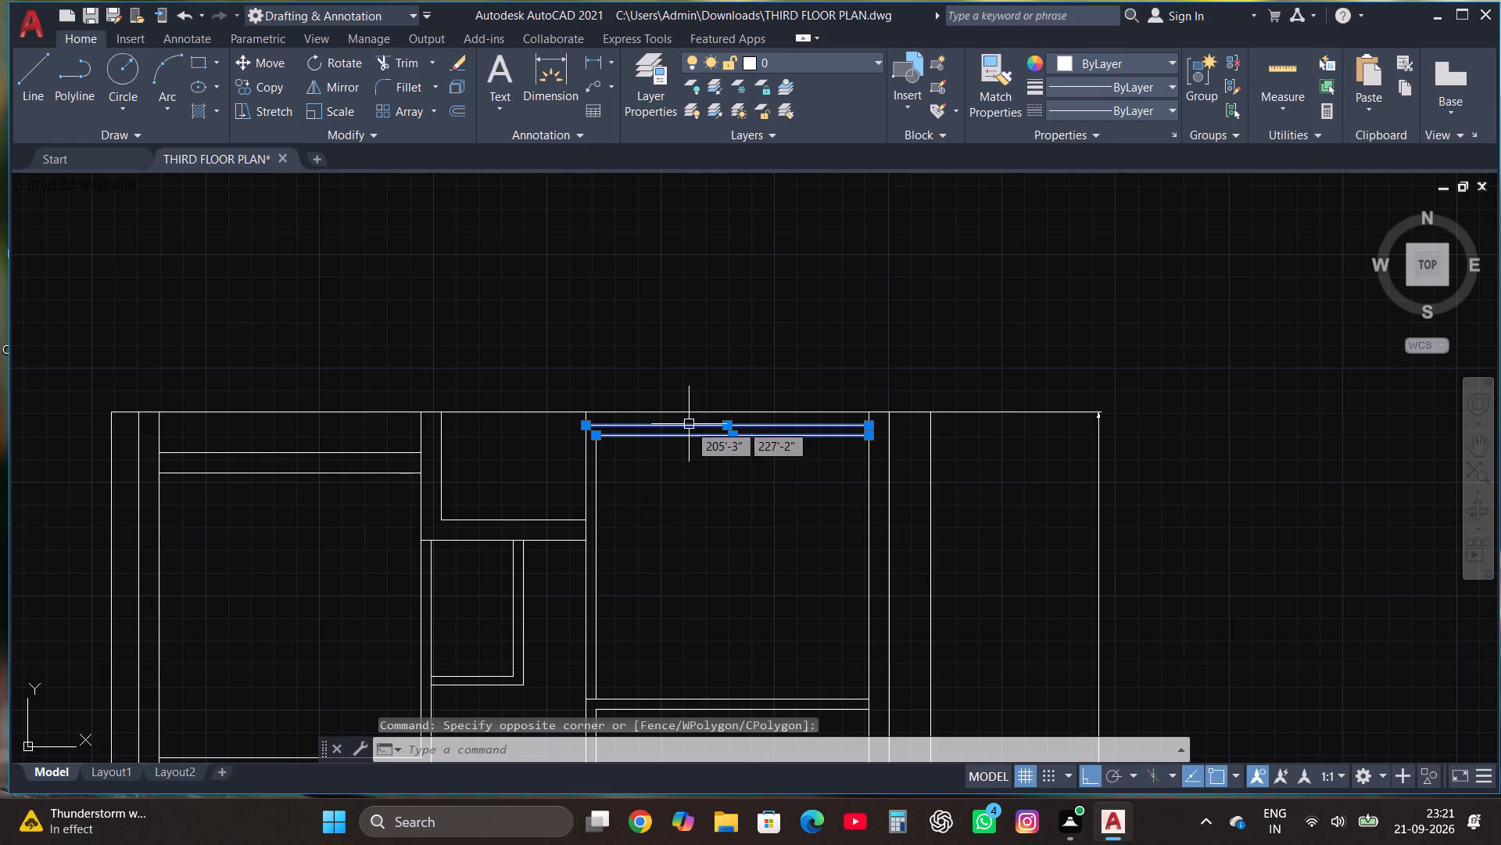
key(Delete)
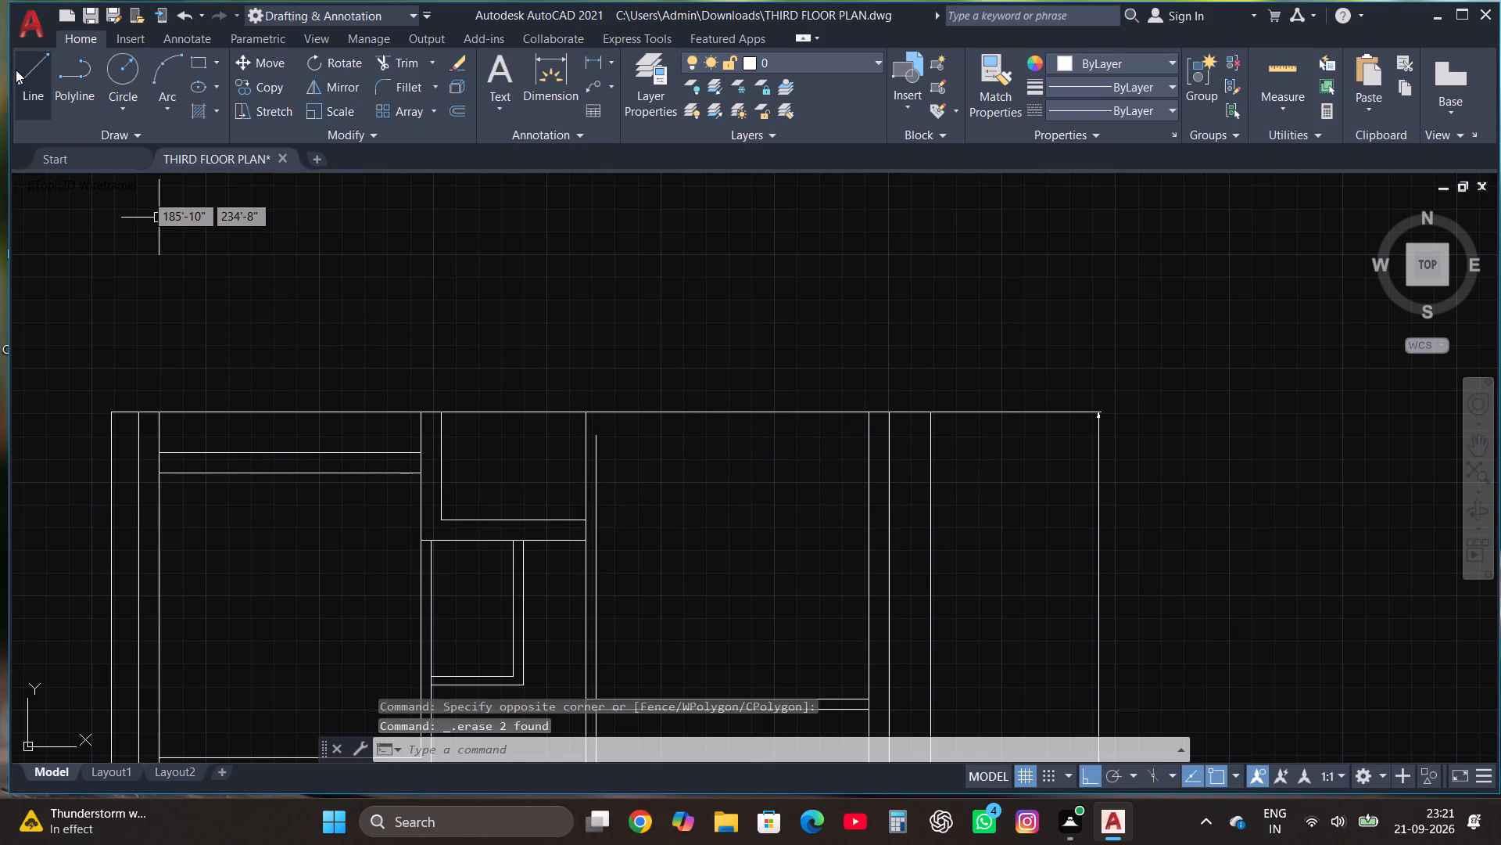
Draw a horizontal line about 10'5" across the upper-right room, level with the lower line of the upper-left room's top wall.
click(23, 84)
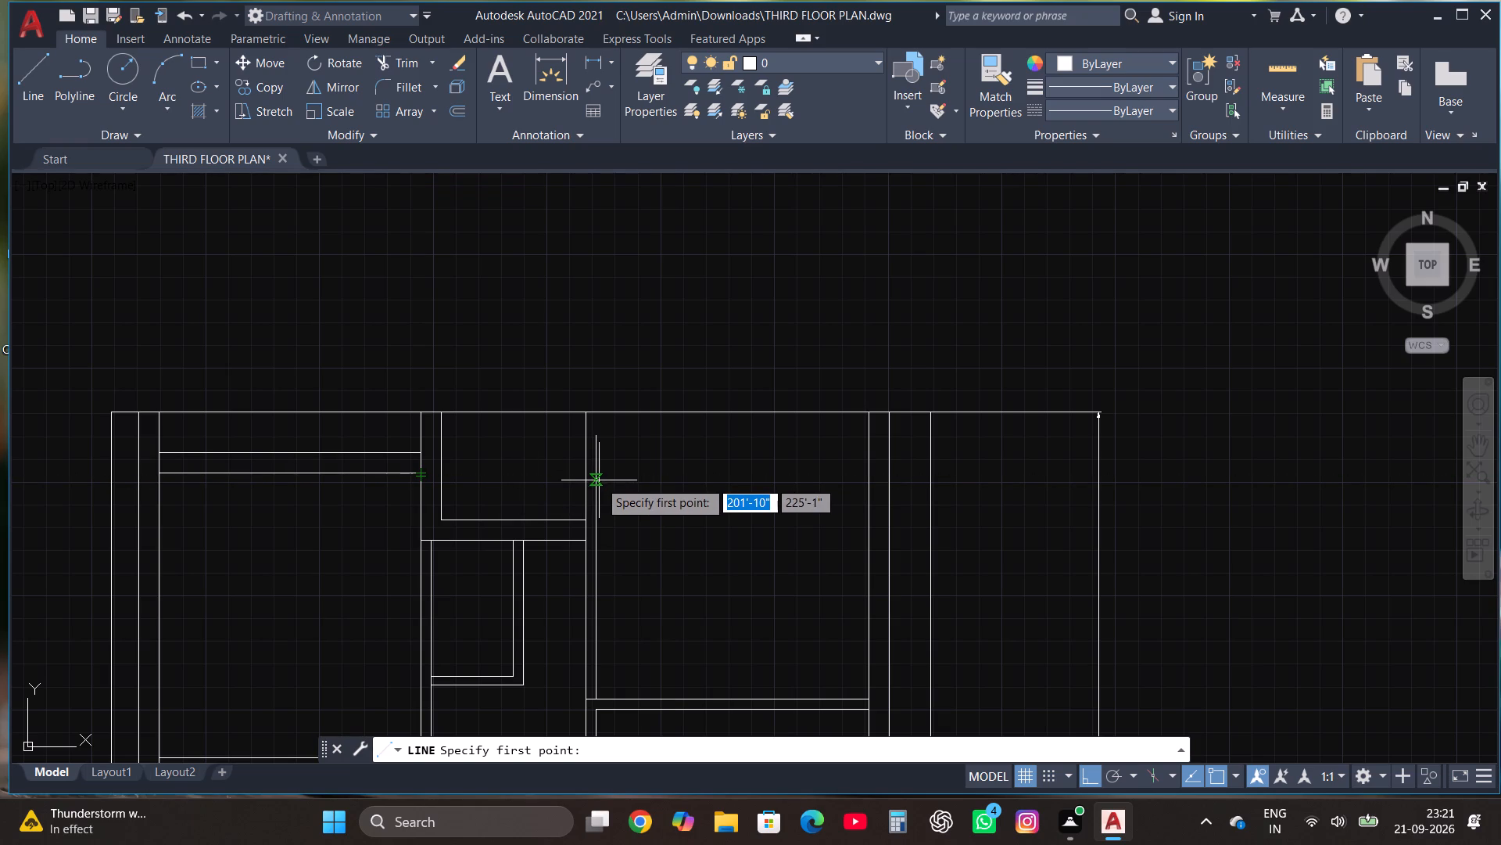
scroll(599, 484, up, 1)
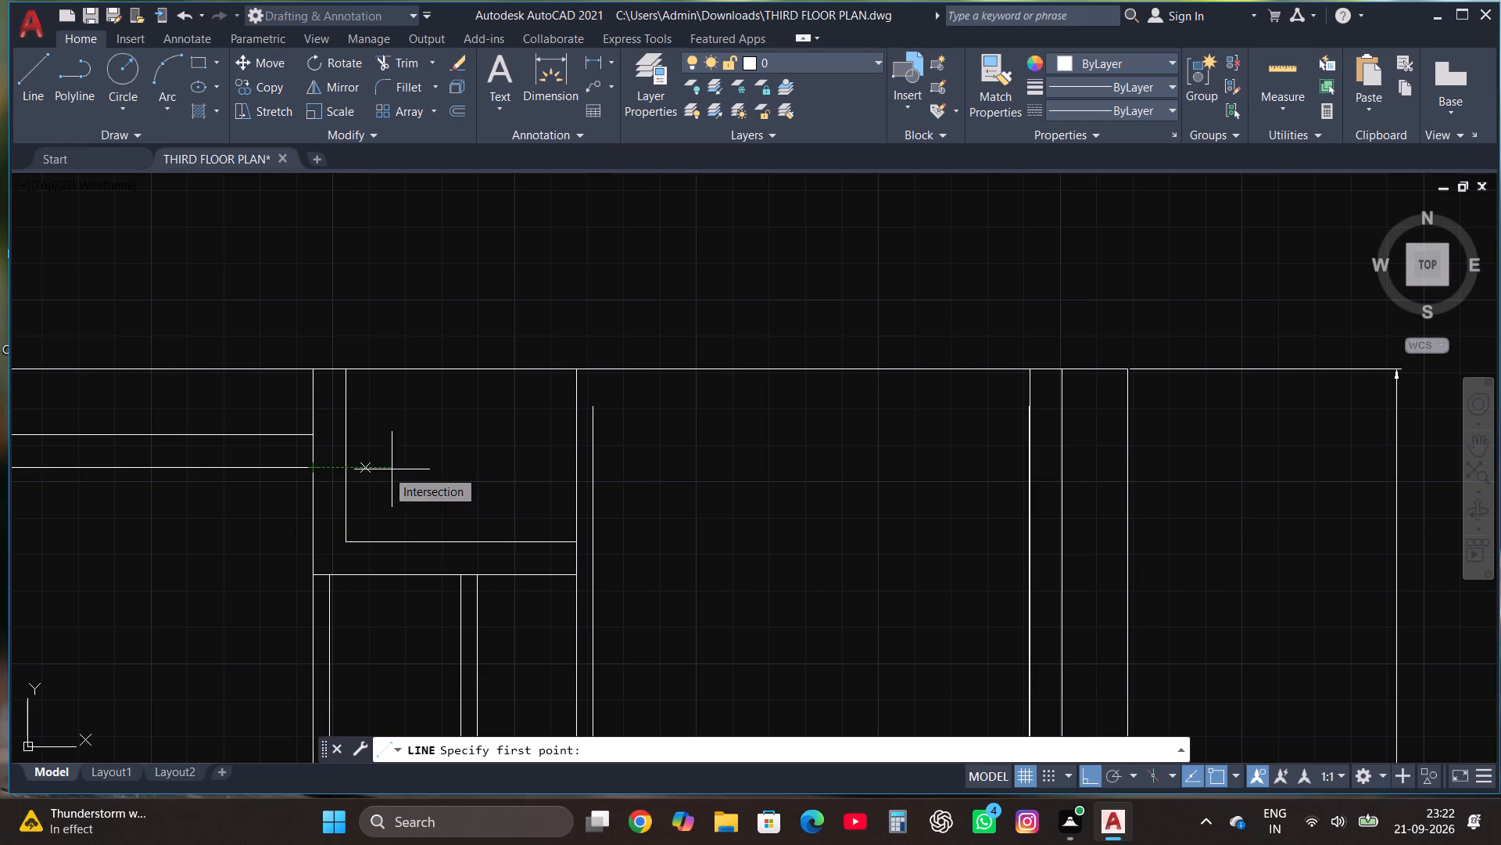
click(595, 473)
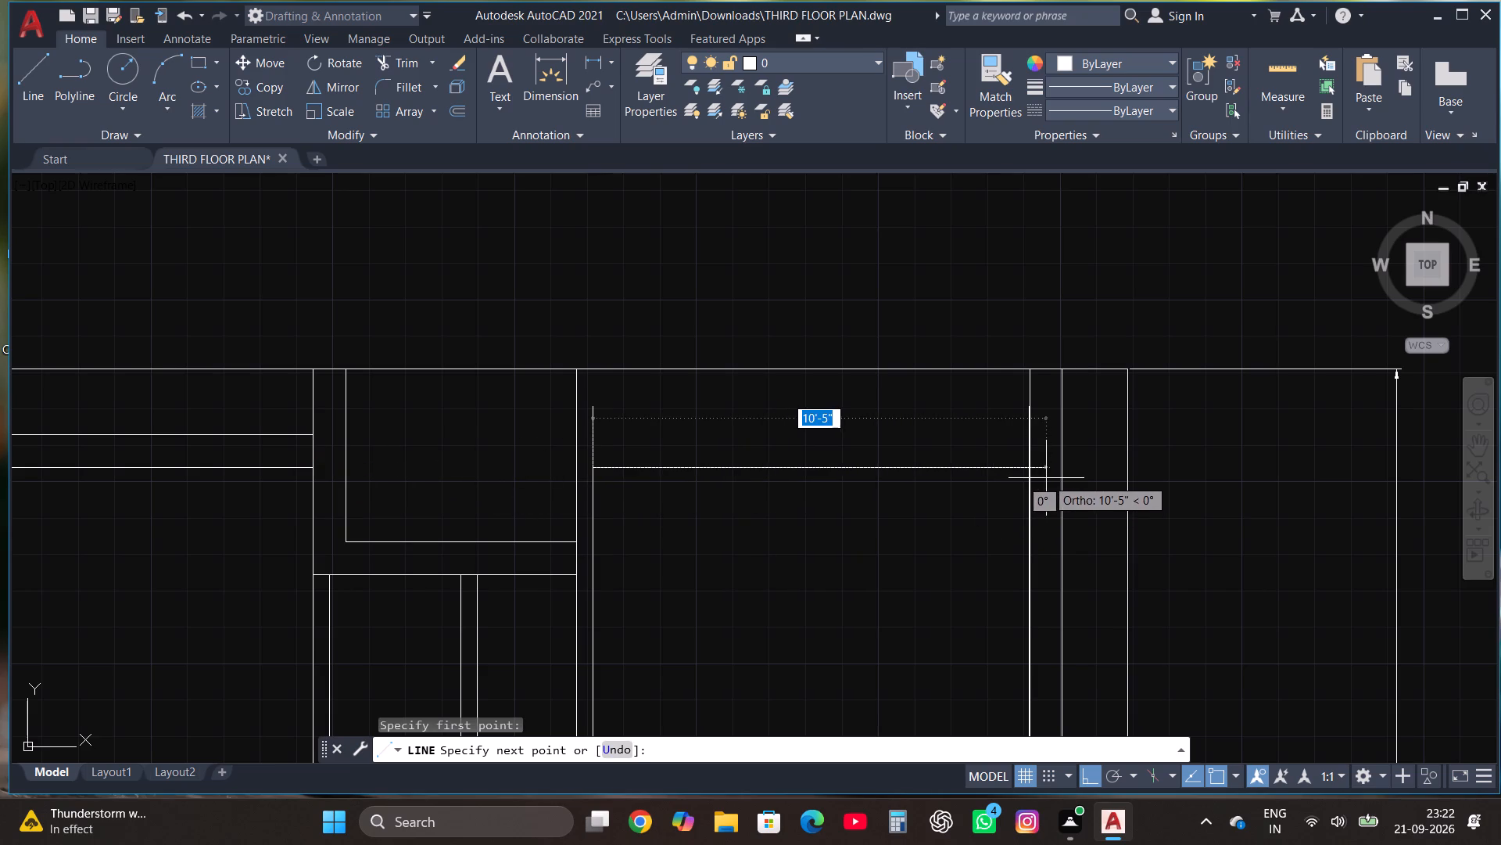
click(1046, 478)
key(Escape)
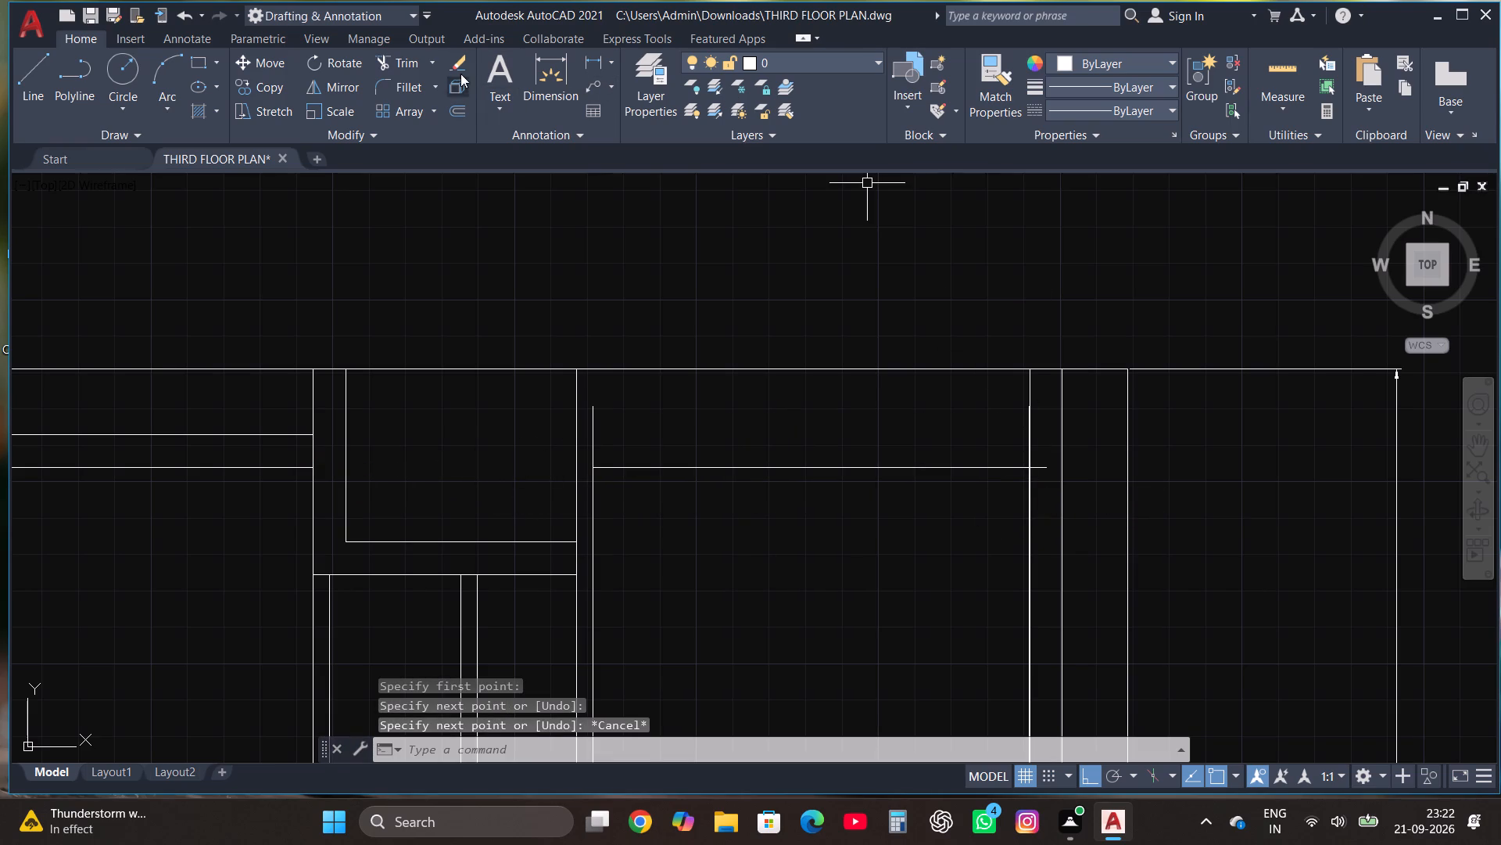
Trim the new line's overhang at the upper-right room's right wall and the overlapping duplicate pieces of that wall's inner line.
click(401, 59)
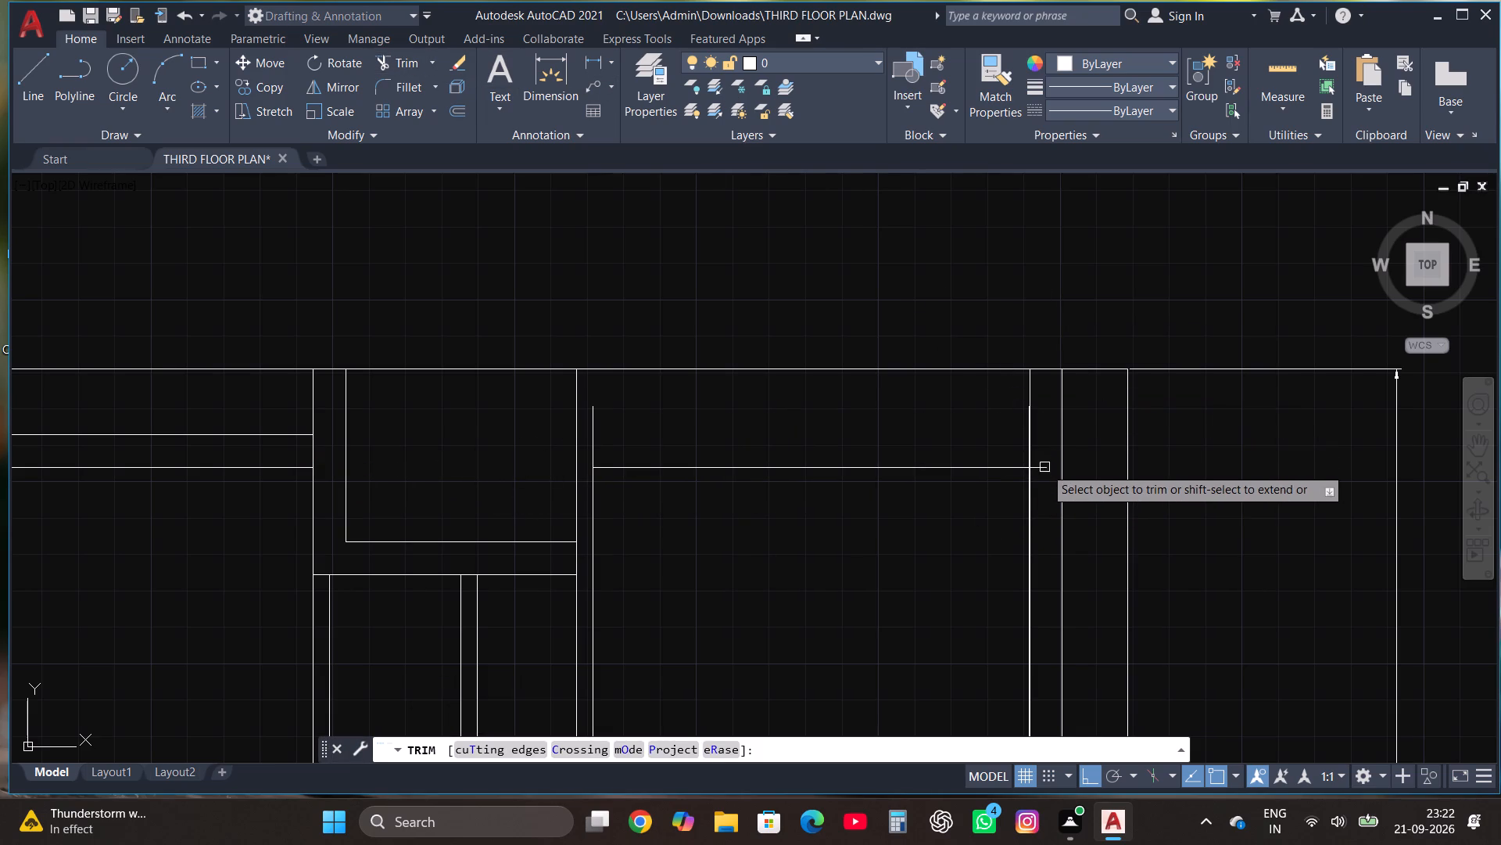
click(1046, 467)
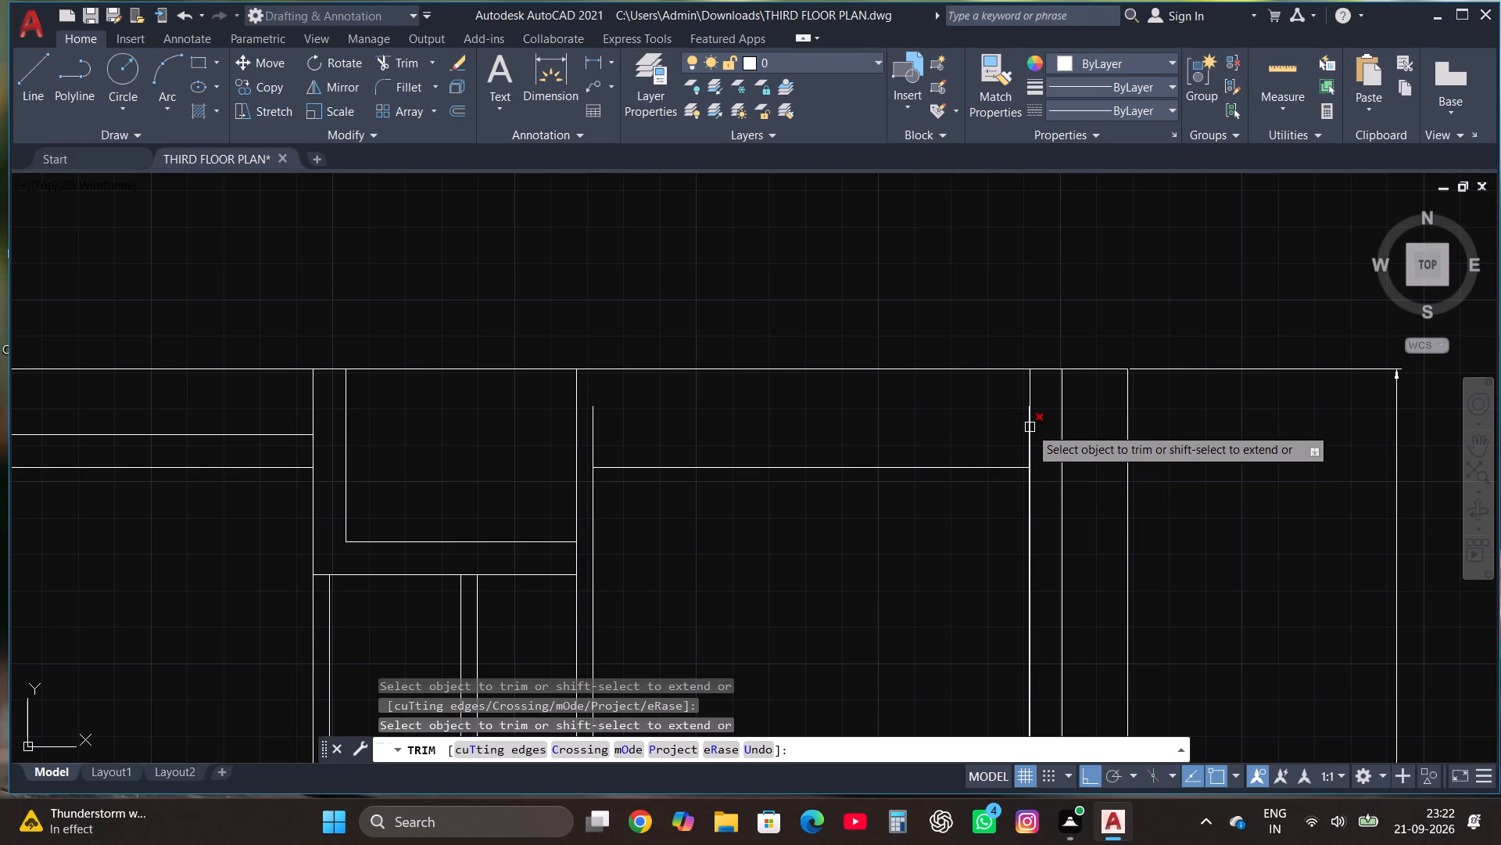
click(1028, 427)
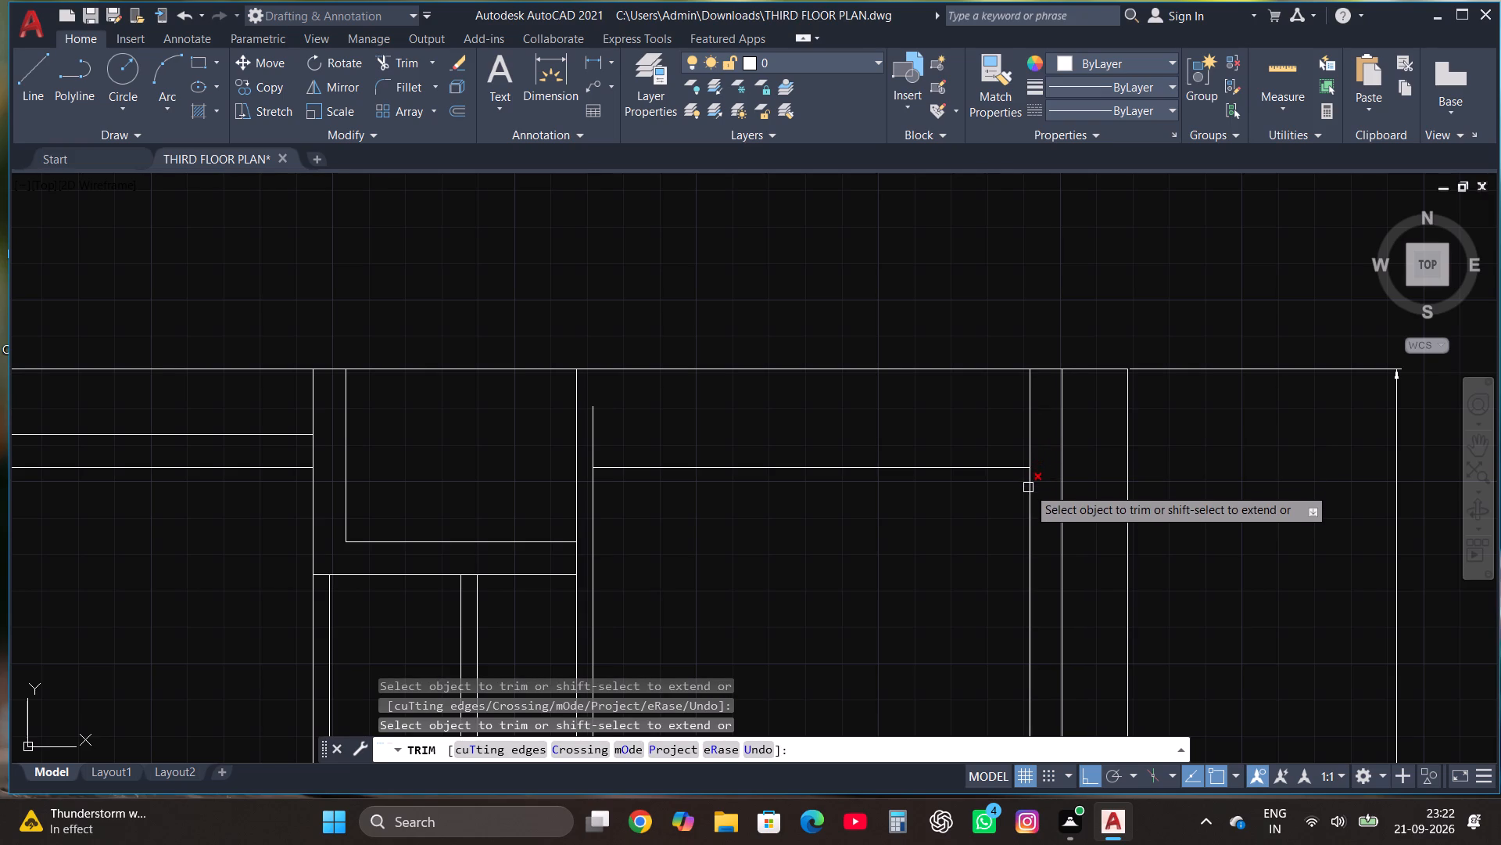
click(1028, 487)
key(Escape)
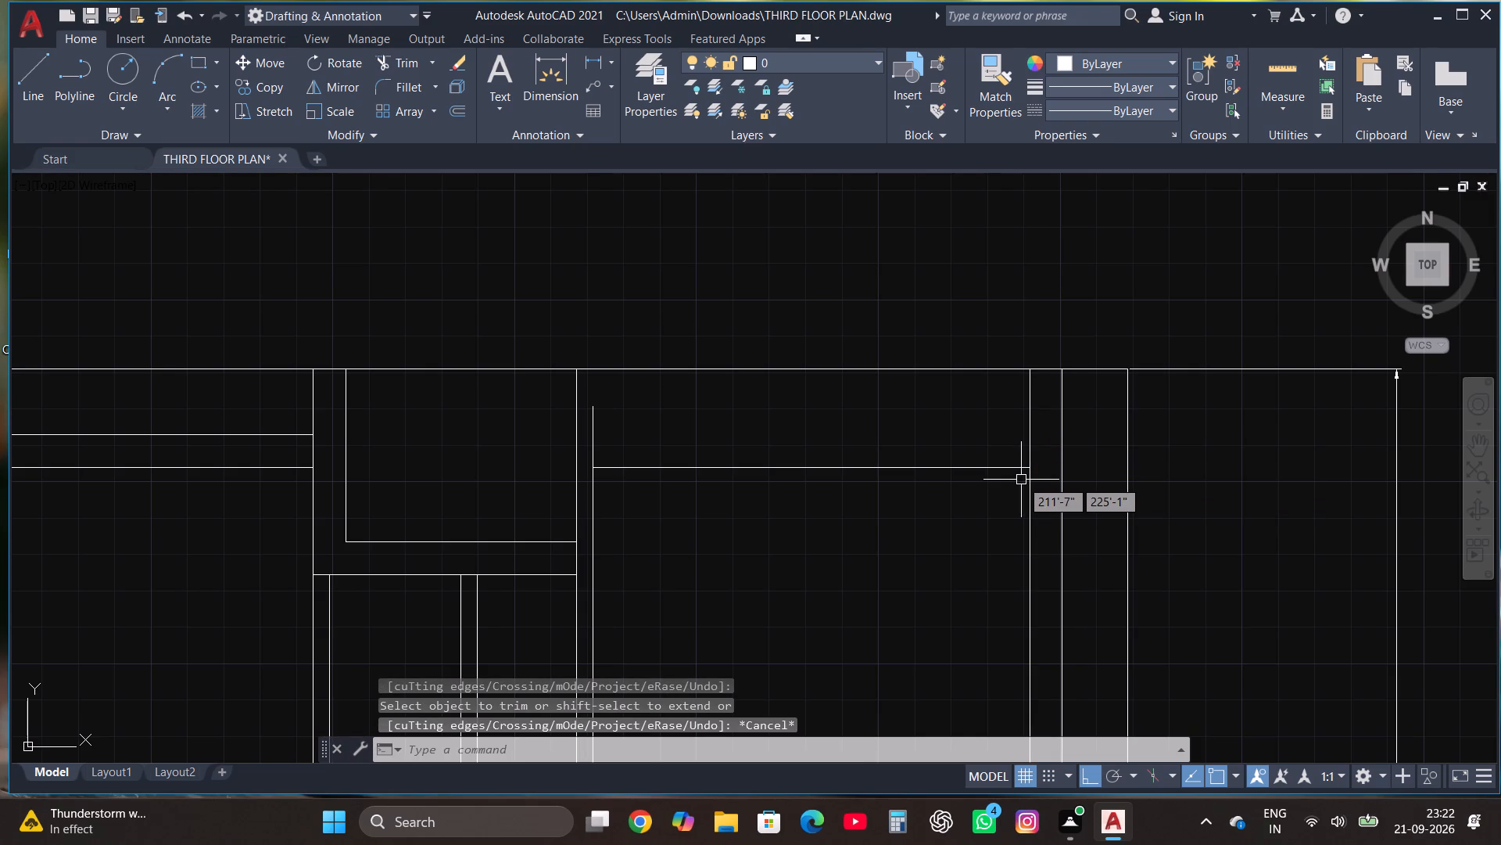
Draw a second horizontal line across the upper-right room, level with the upper line of the upper-left room's top wall.
scroll(1047, 479, down, 2)
scroll(1047, 479, up, 2)
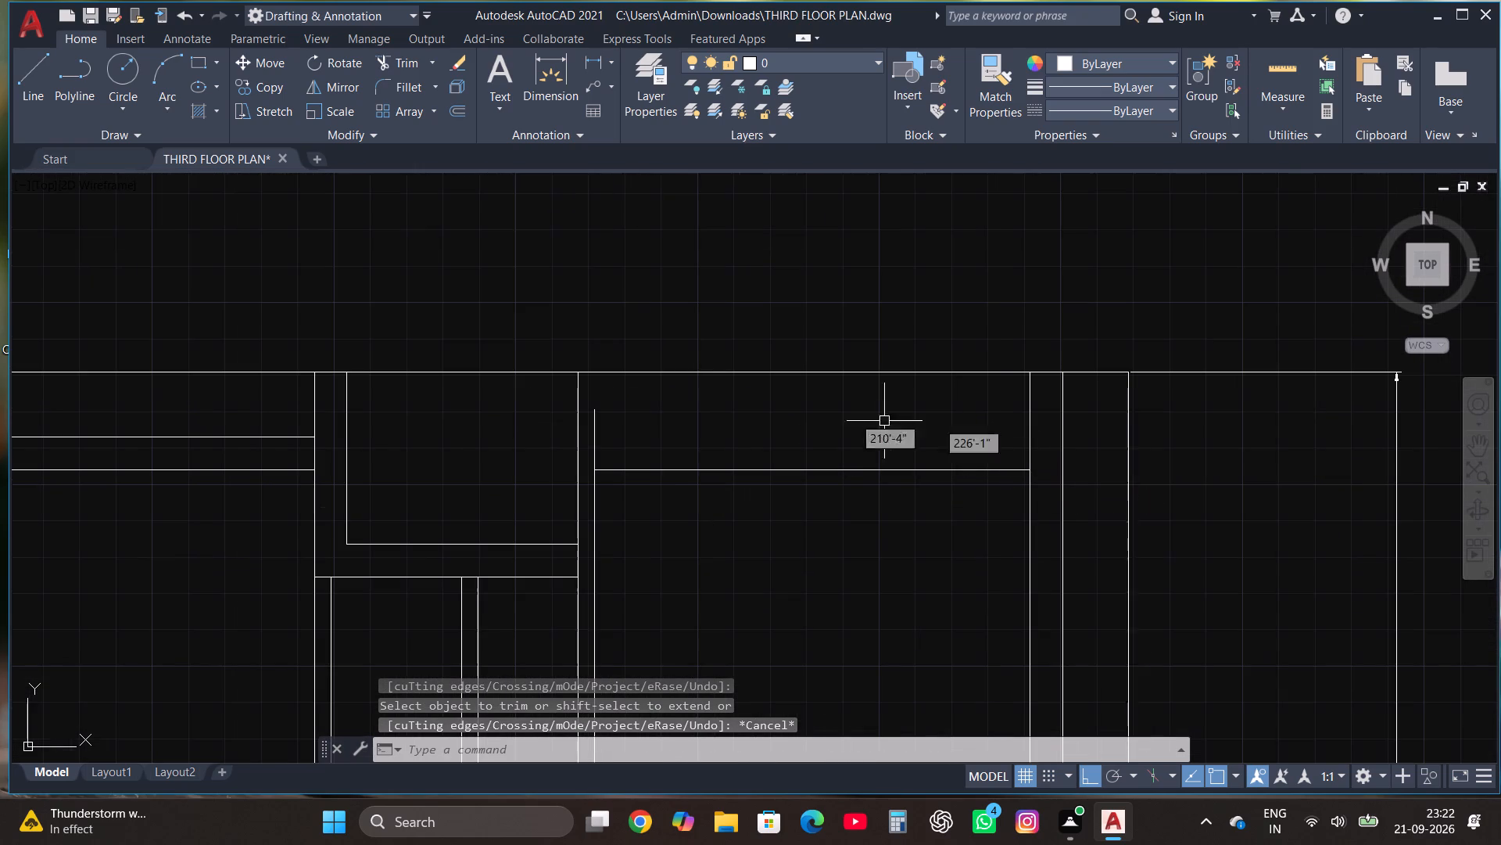
click(44, 73)
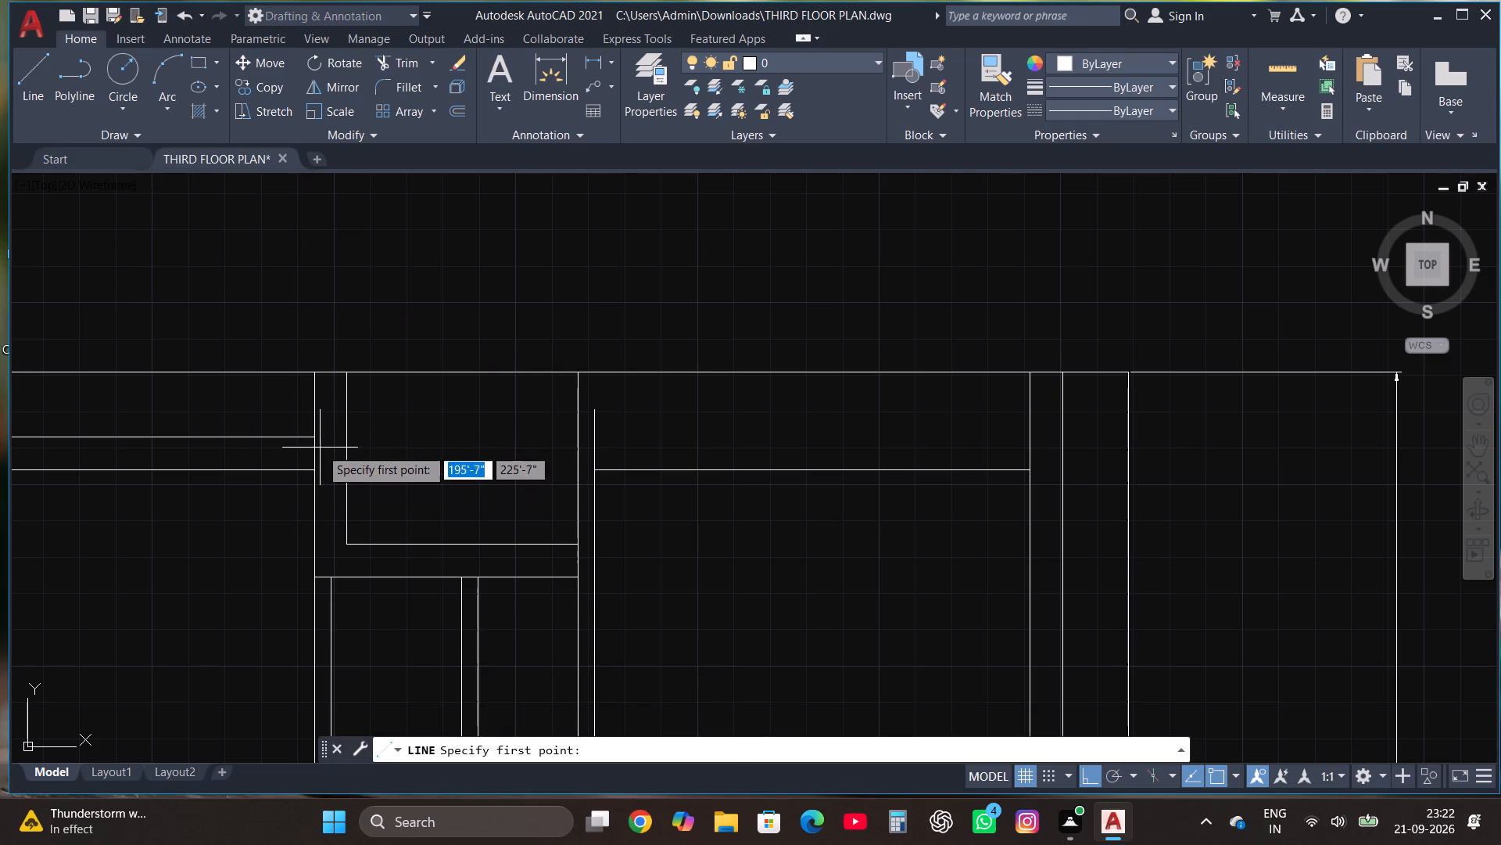
click(595, 438)
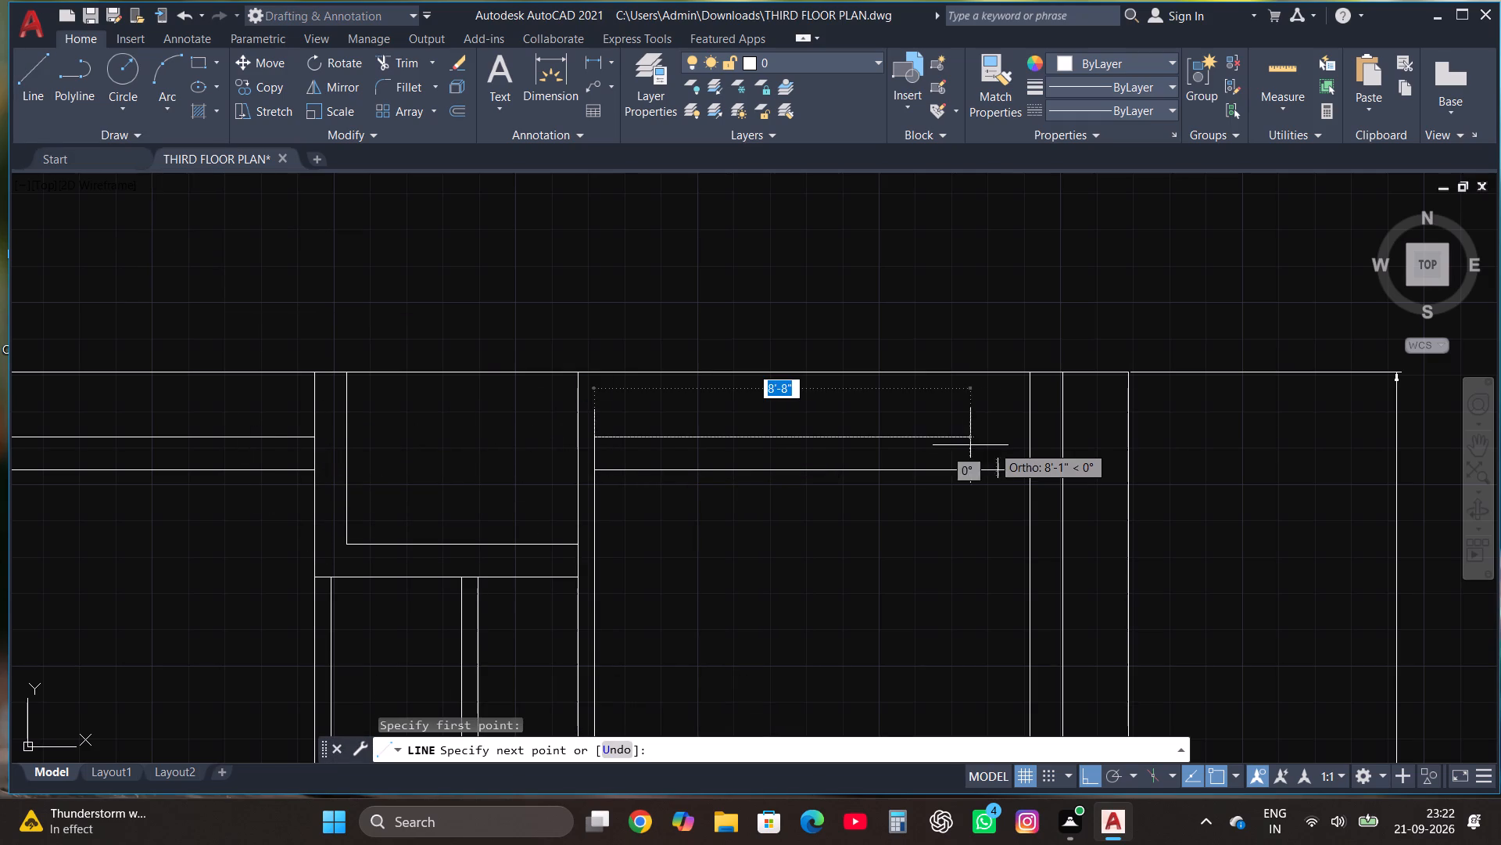
click(1044, 440)
key(Escape)
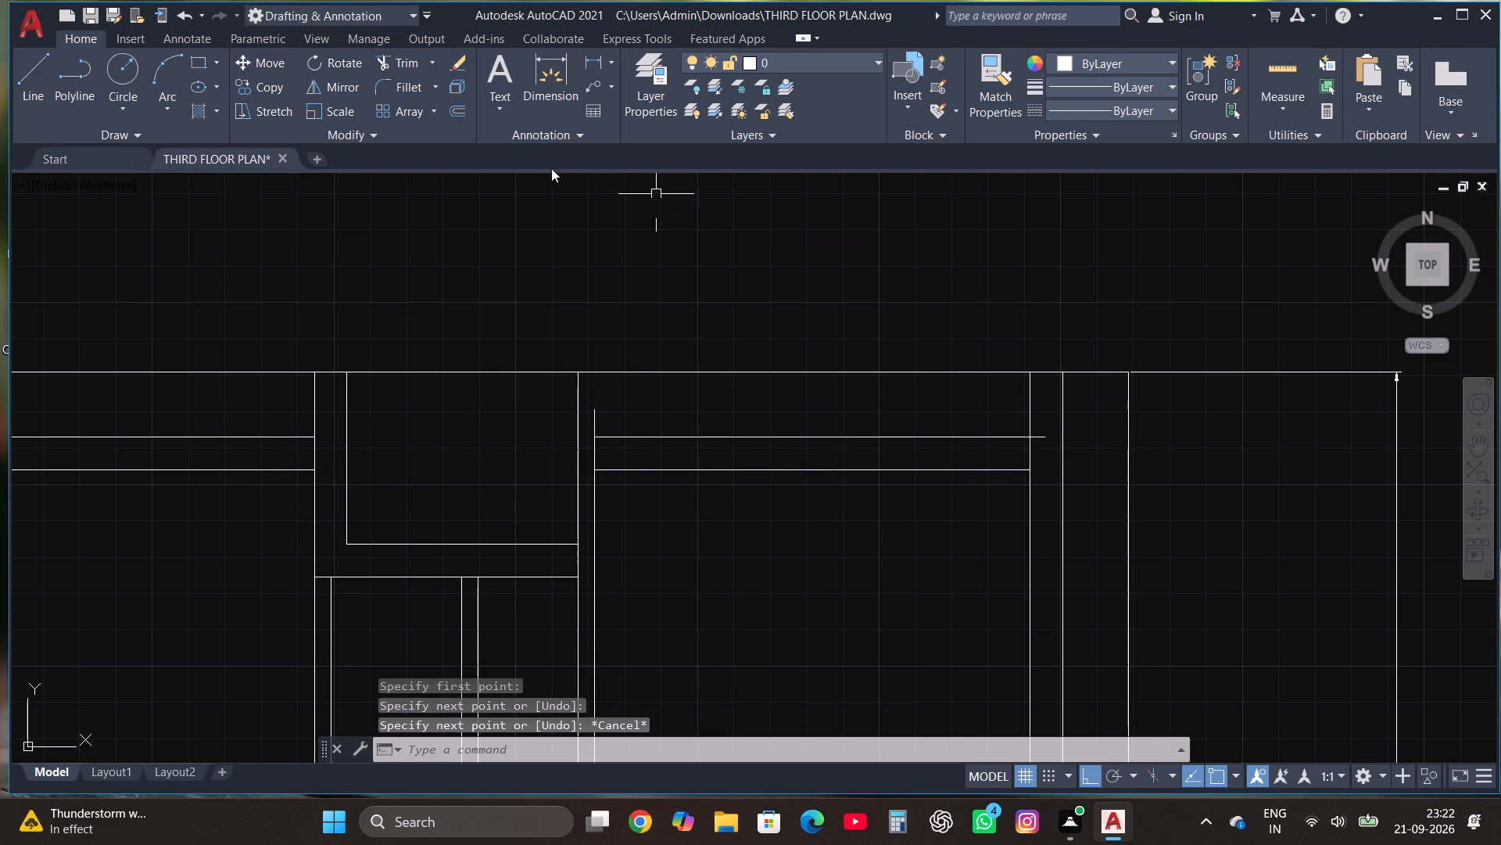
Trim the second line's overhang and the part of the right wall's inner line above the upper-right room's new top wall.
click(406, 64)
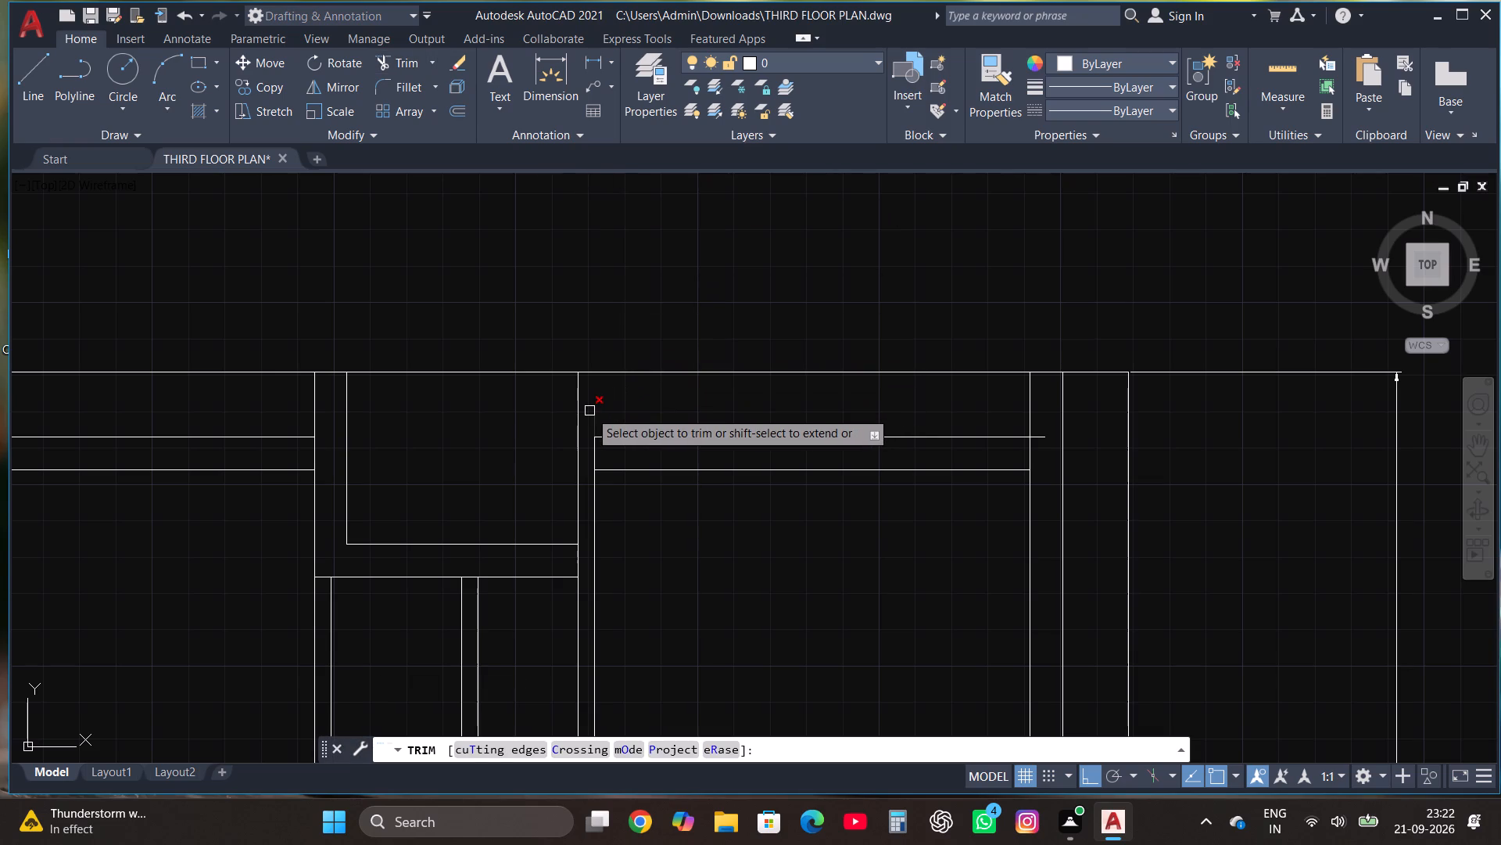
click(1030, 415)
click(1048, 439)
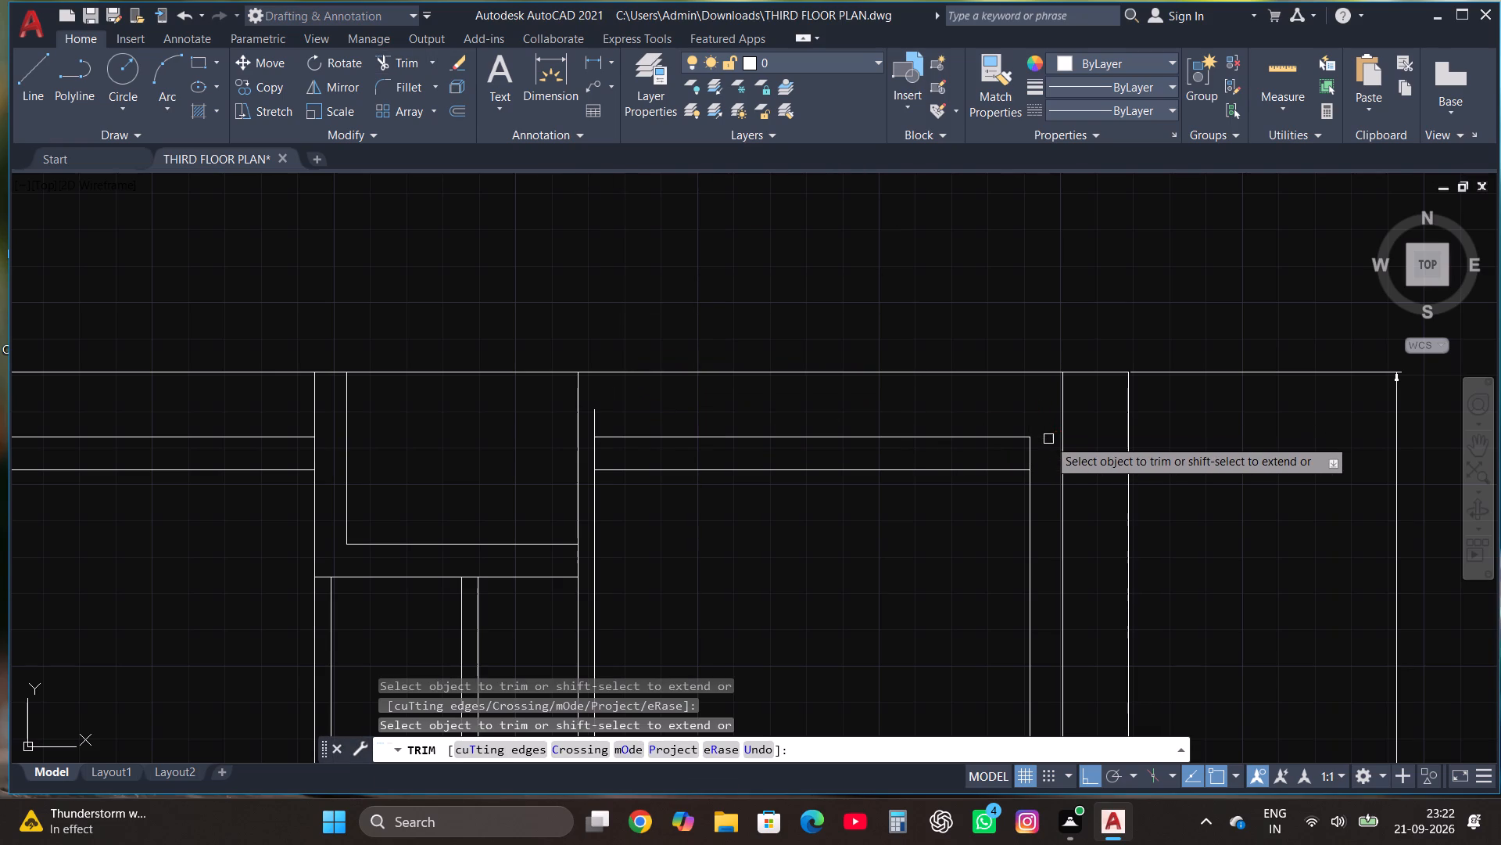
scroll(1042, 426, down, 2)
scroll(1079, 419, up, 1)
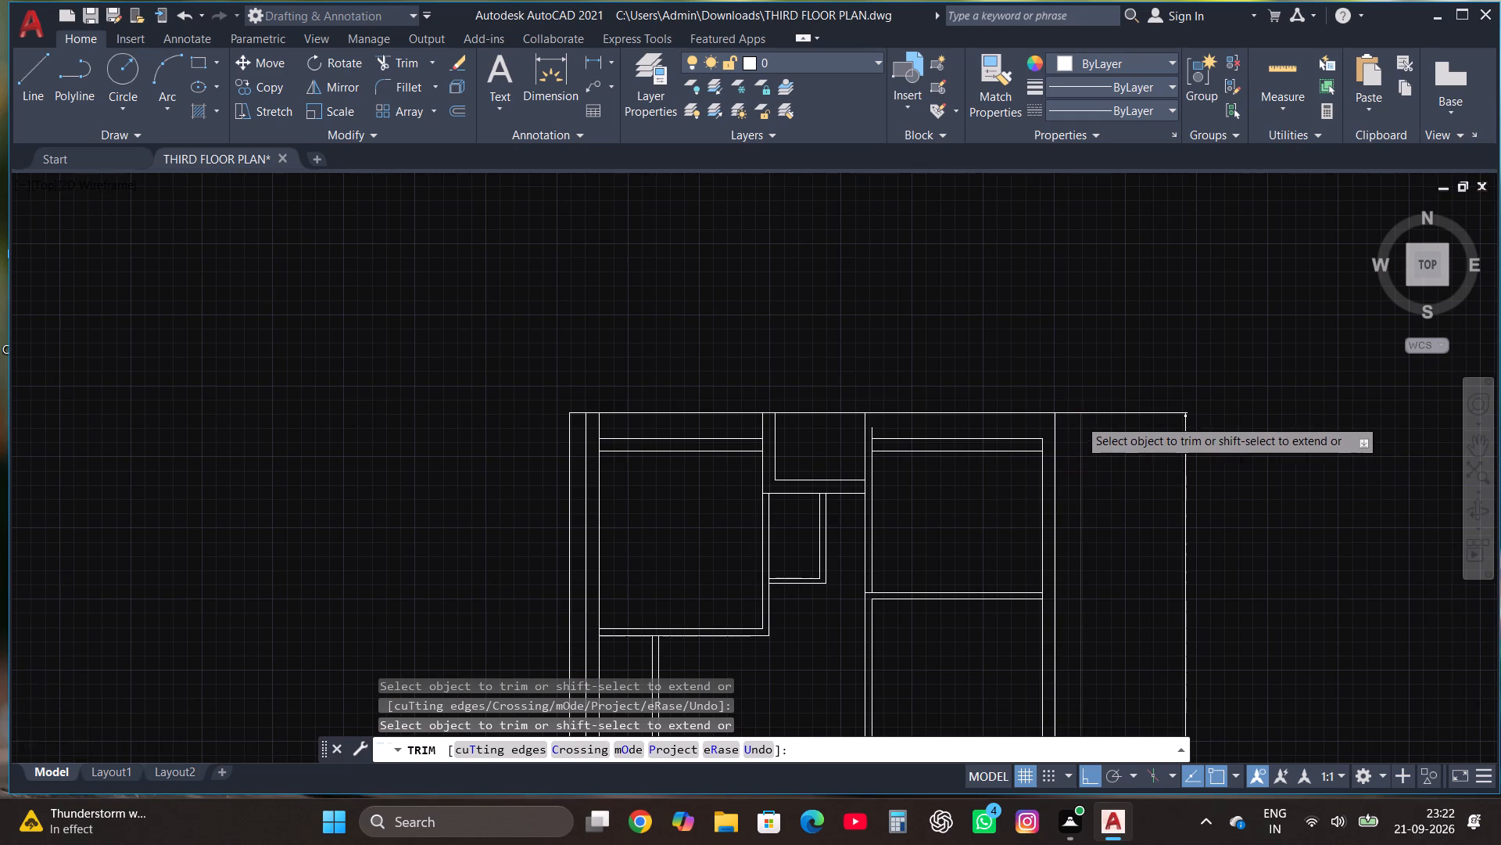
key(Escape)
Continue the inner line of the upper-right room's left wall up to the top outline, trimming the excess beyond it.
scroll(768, 437, up, 2)
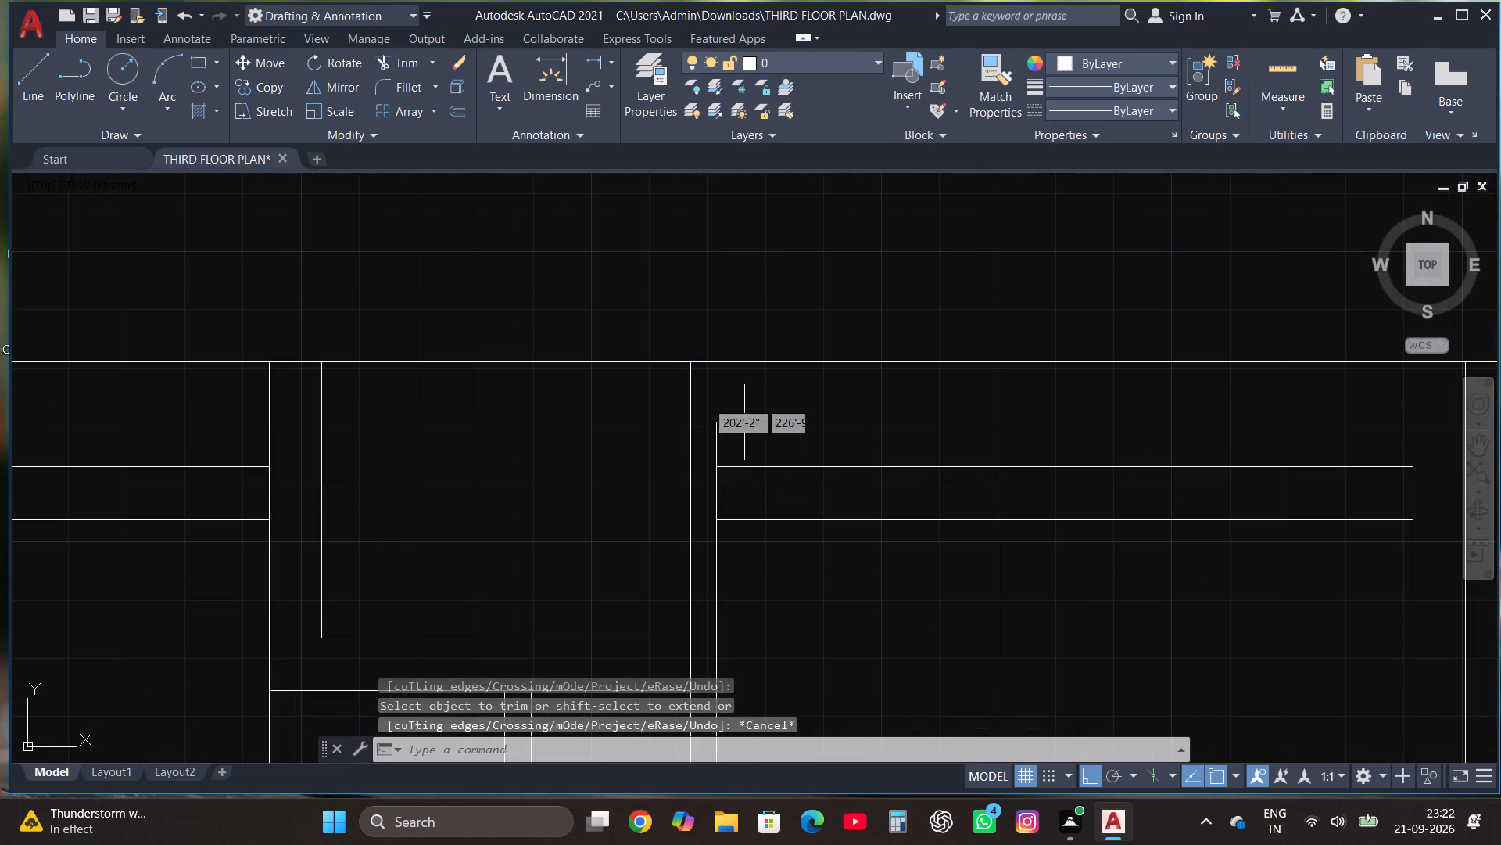
click(29, 93)
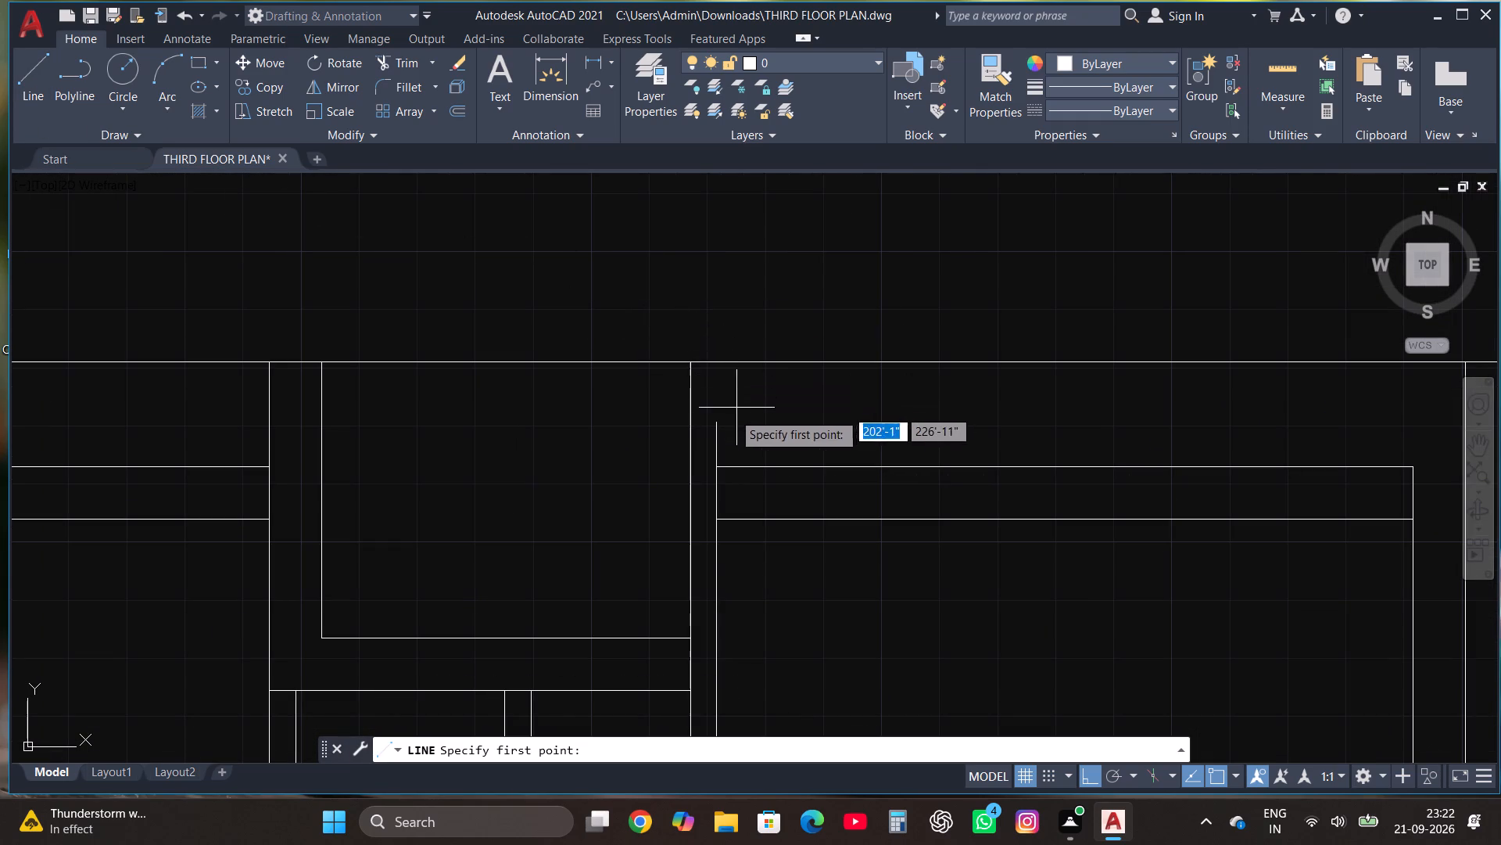
click(718, 419)
click(715, 333)
key(Escape)
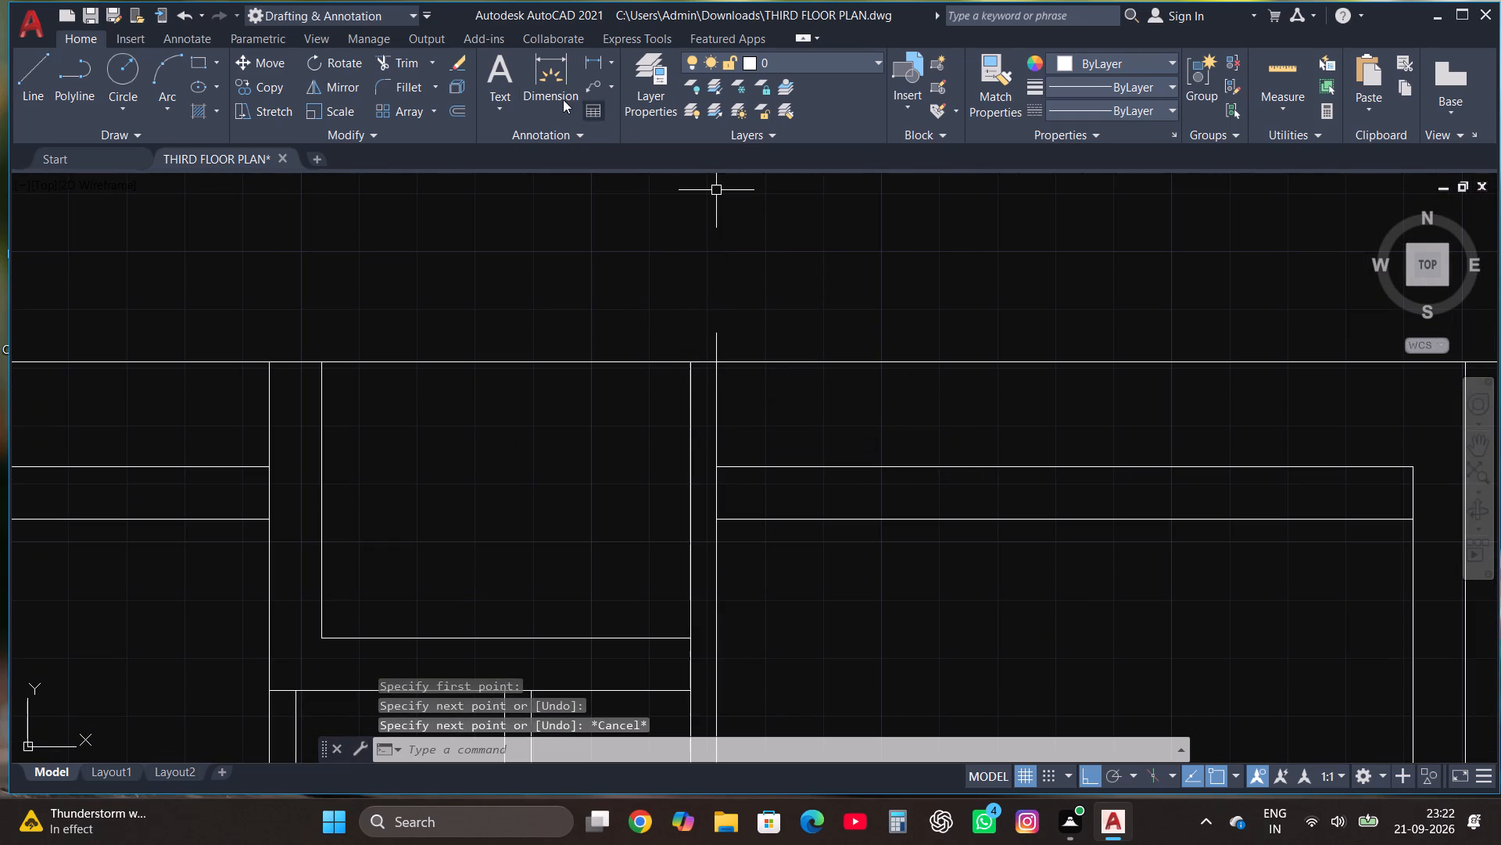
click(409, 67)
click(717, 339)
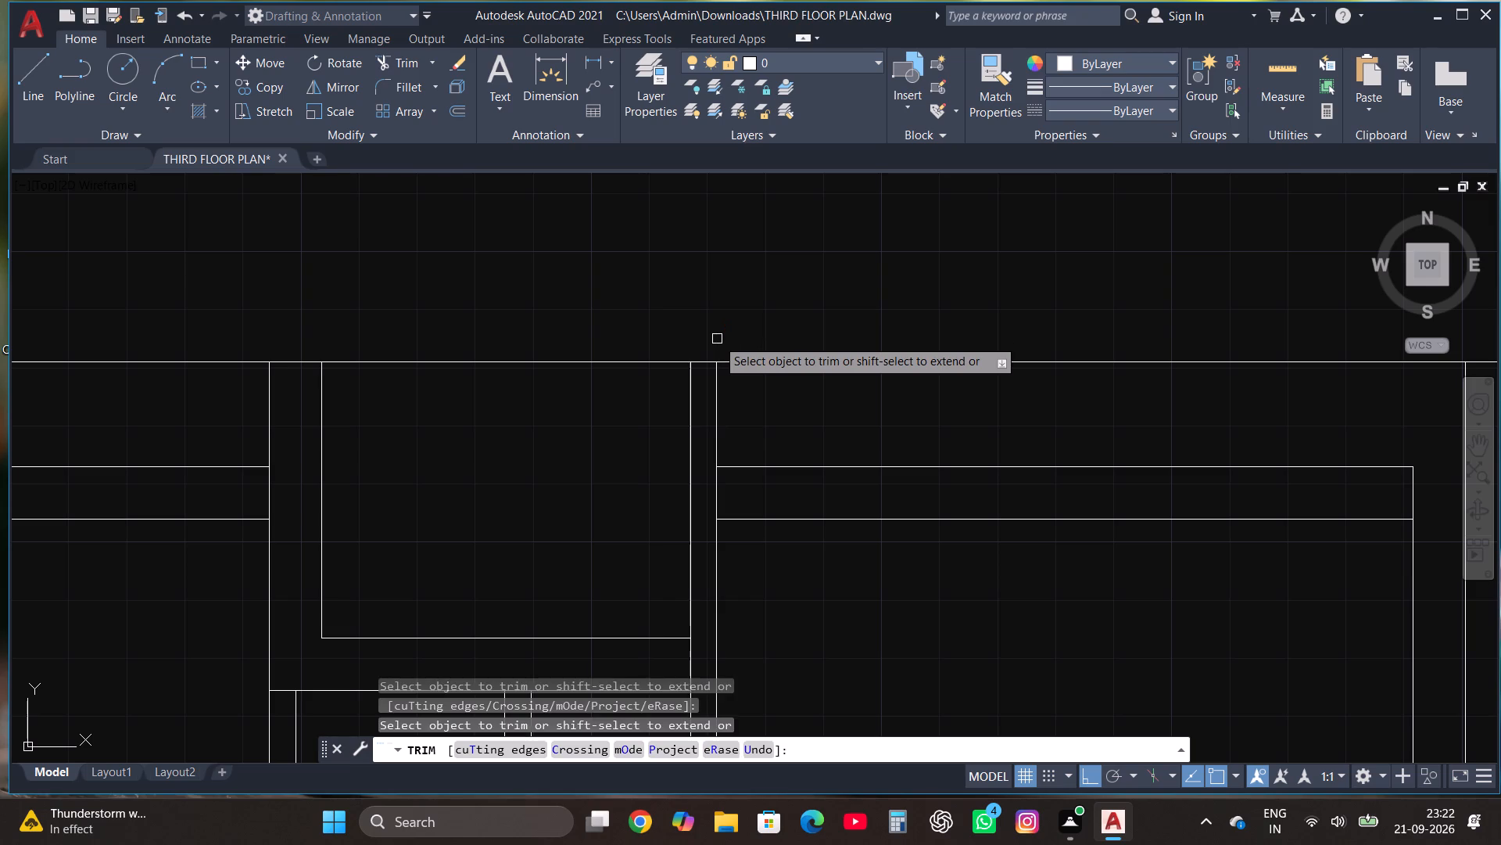
key(Escape)
Draw a line about 1'3" from the right end of the upper-right room's upper top wall line, past the right wall's outer line.
scroll(717, 339, down, 4)
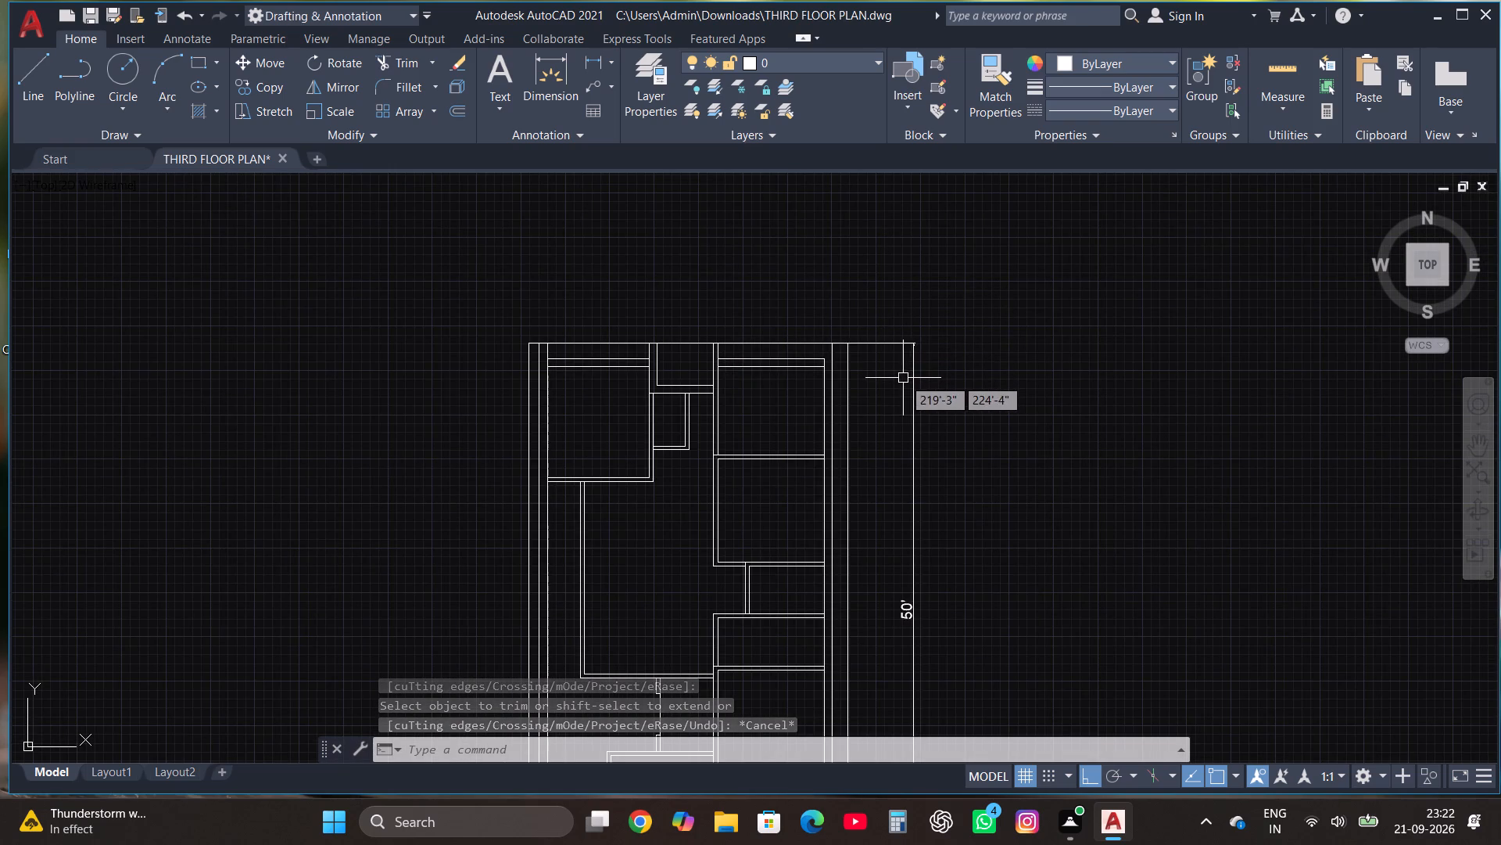
scroll(830, 330, up, 2)
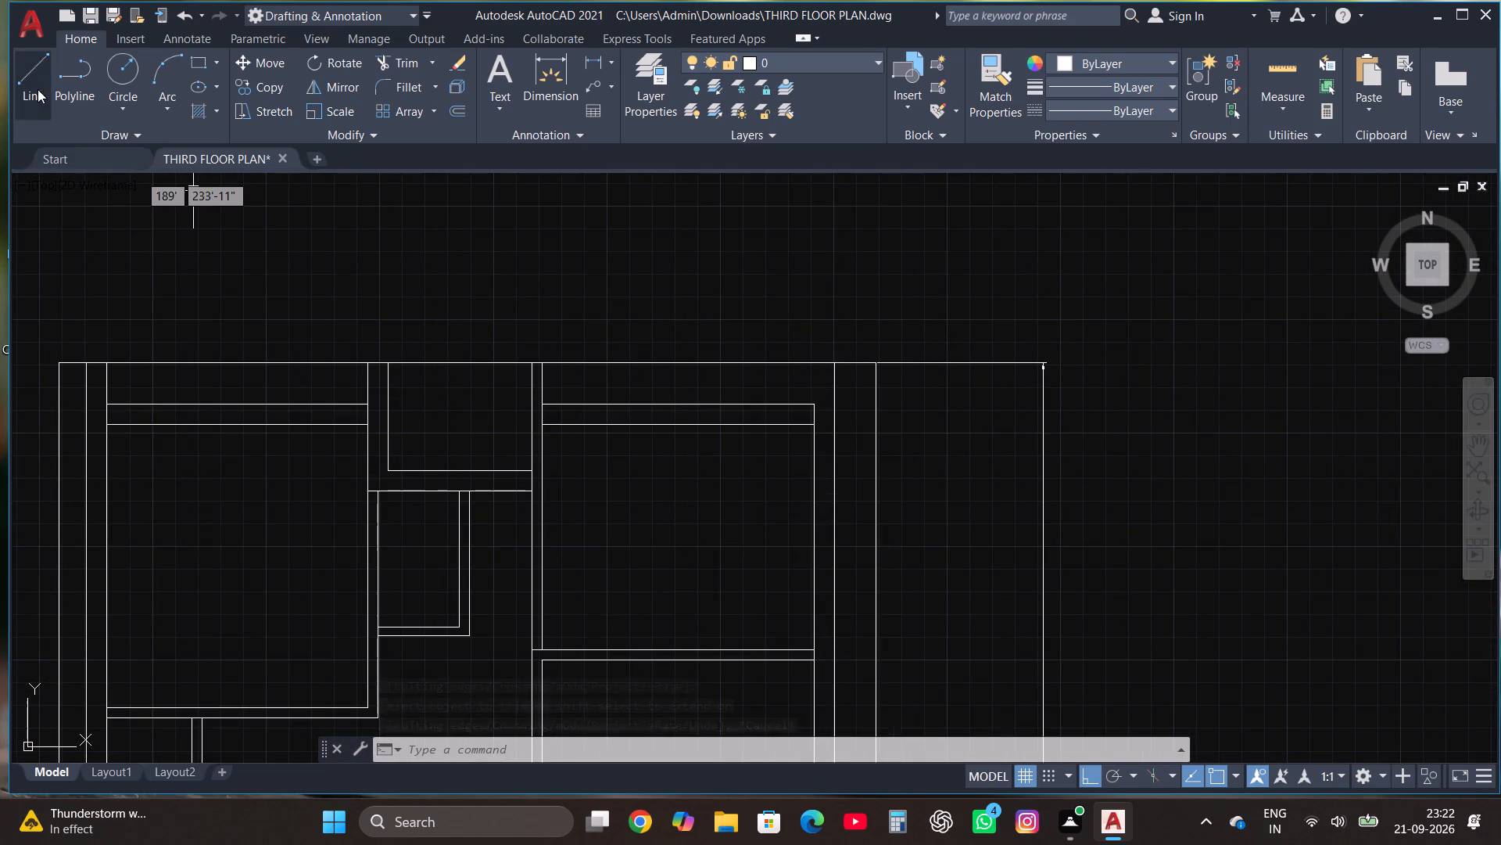
click(38, 89)
scroll(840, 420, up, 2)
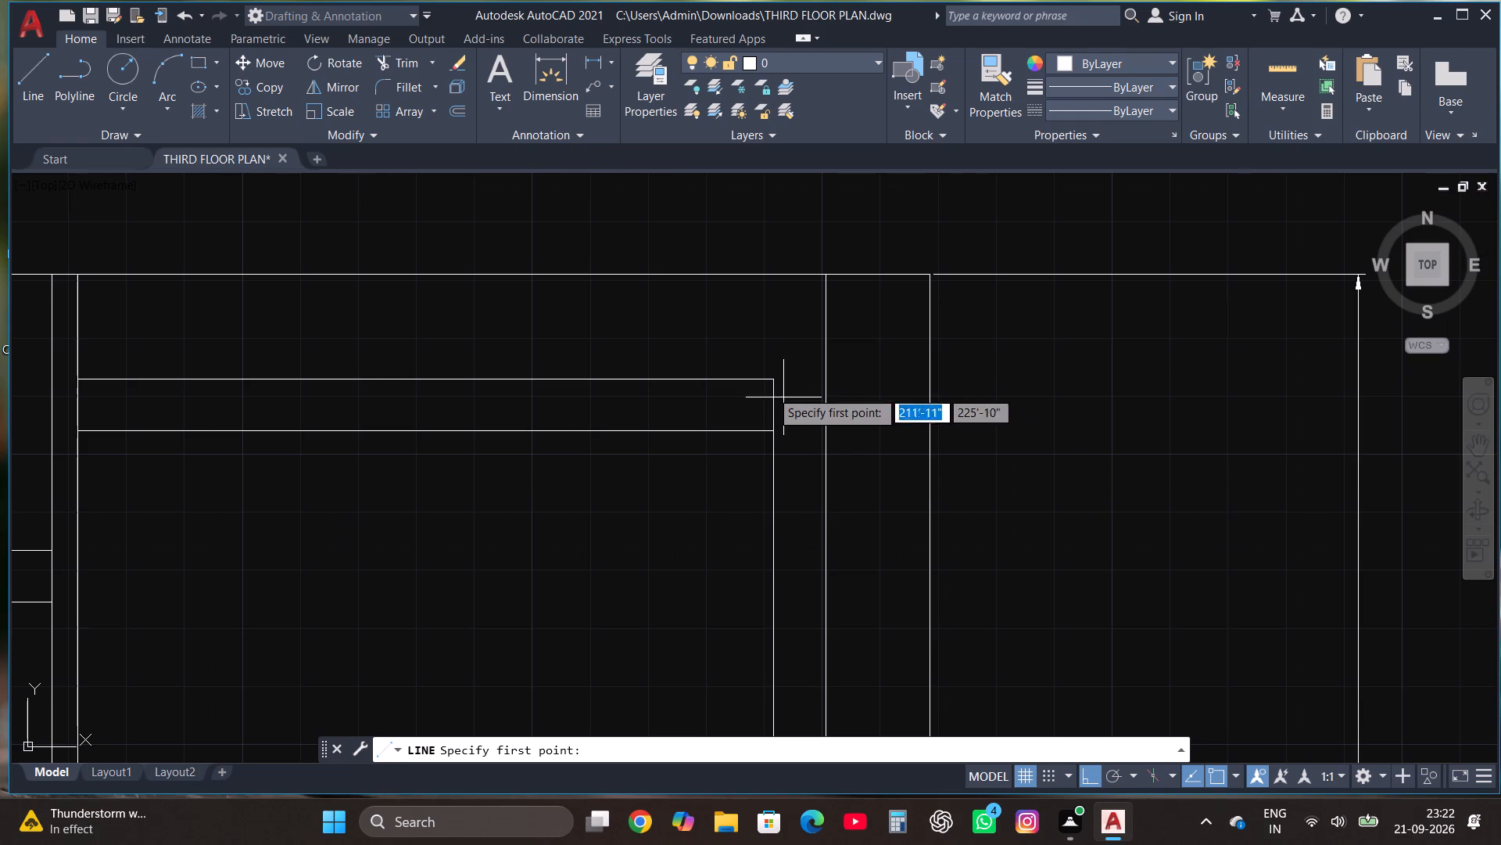
click(771, 380)
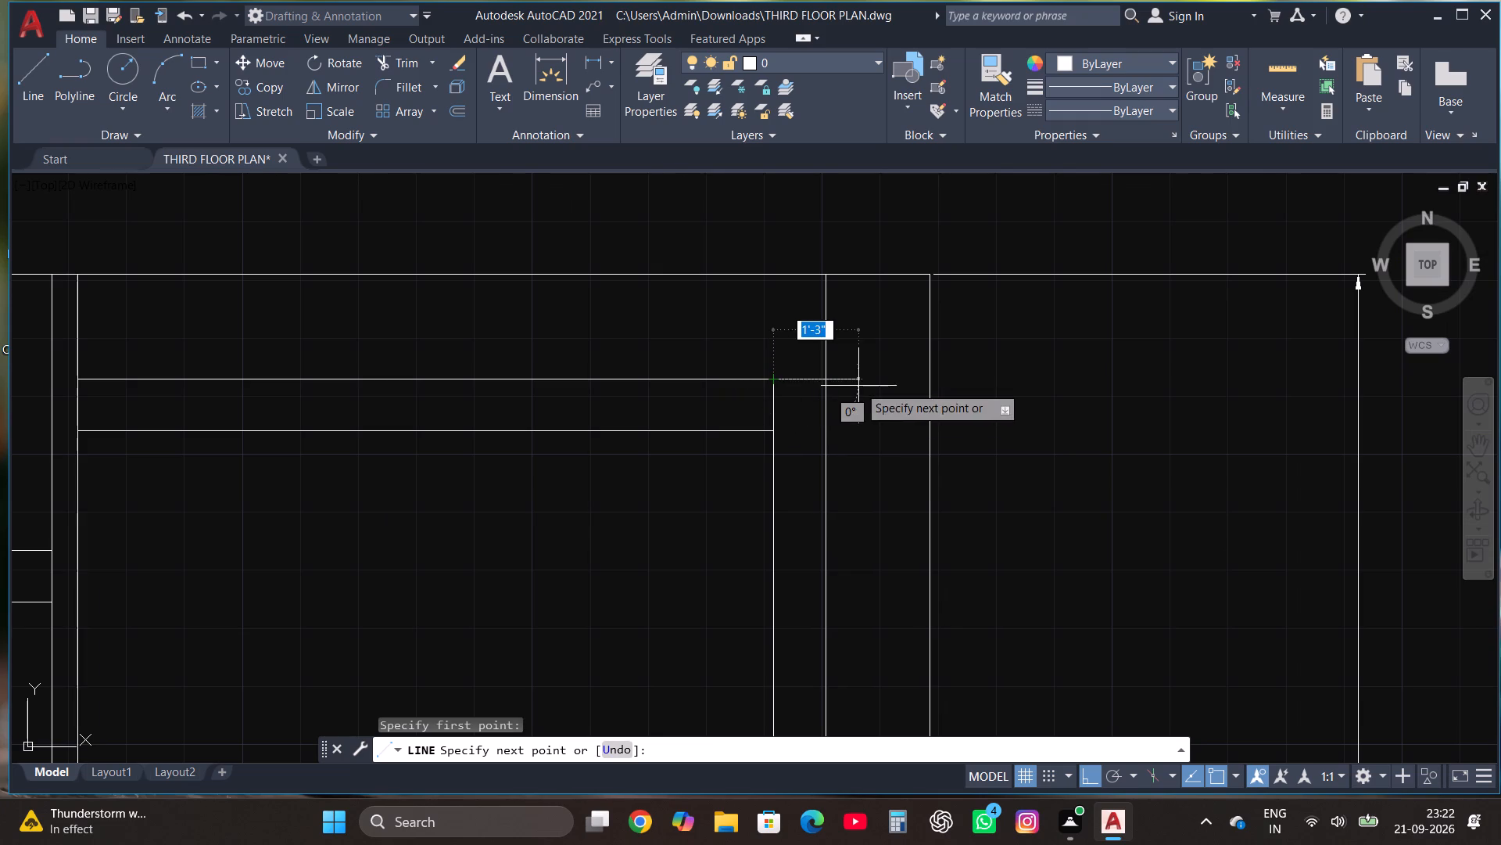
click(858, 386)
key(Escape)
Trim the upper-right corner so the top and right walls join cleanly, removing the inner stub, overhang and outer wall line above.
click(392, 61)
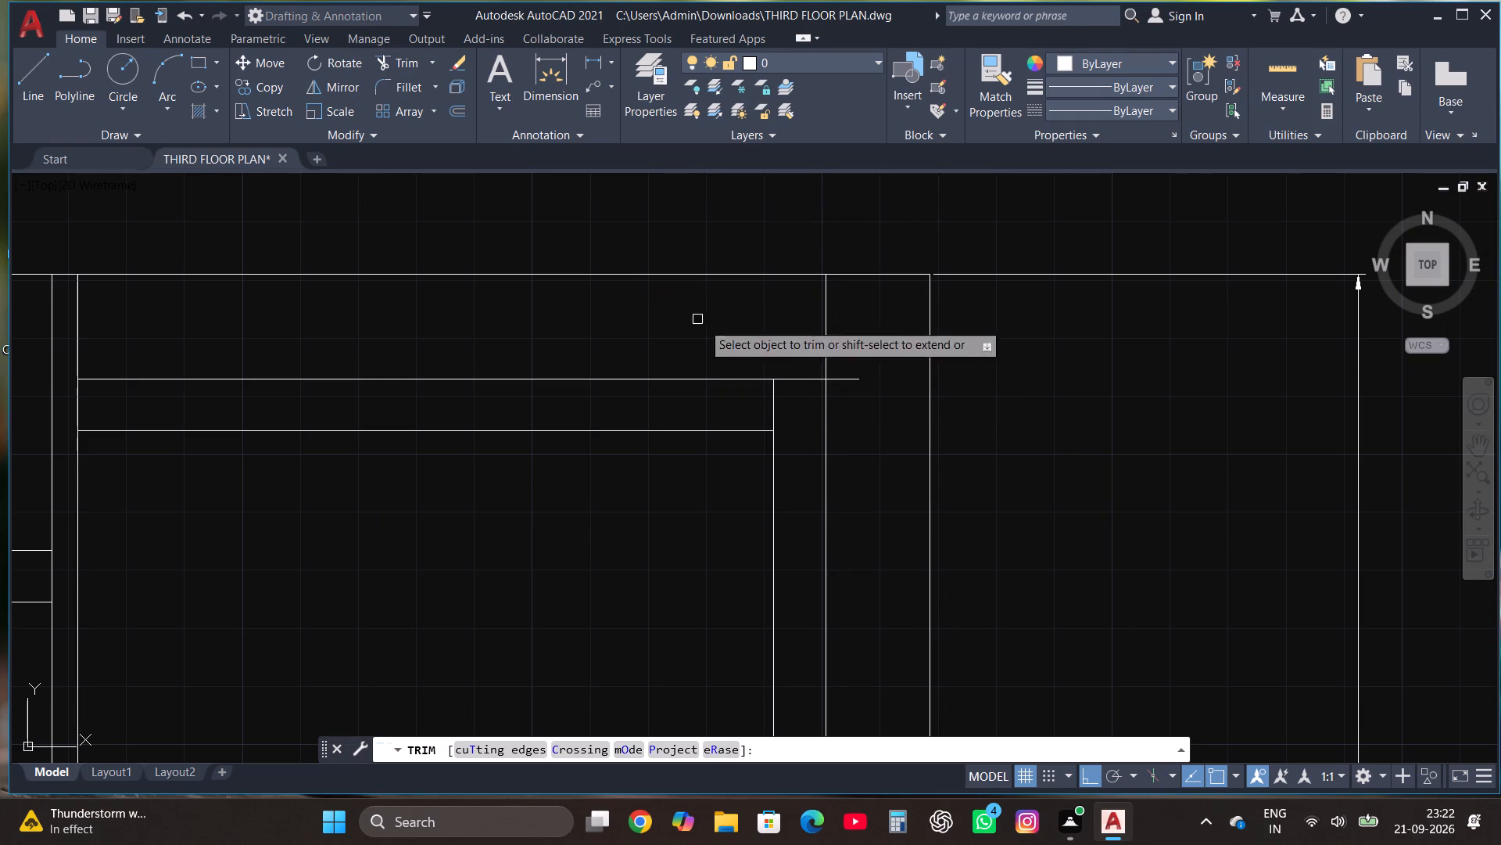
click(769, 393)
click(855, 381)
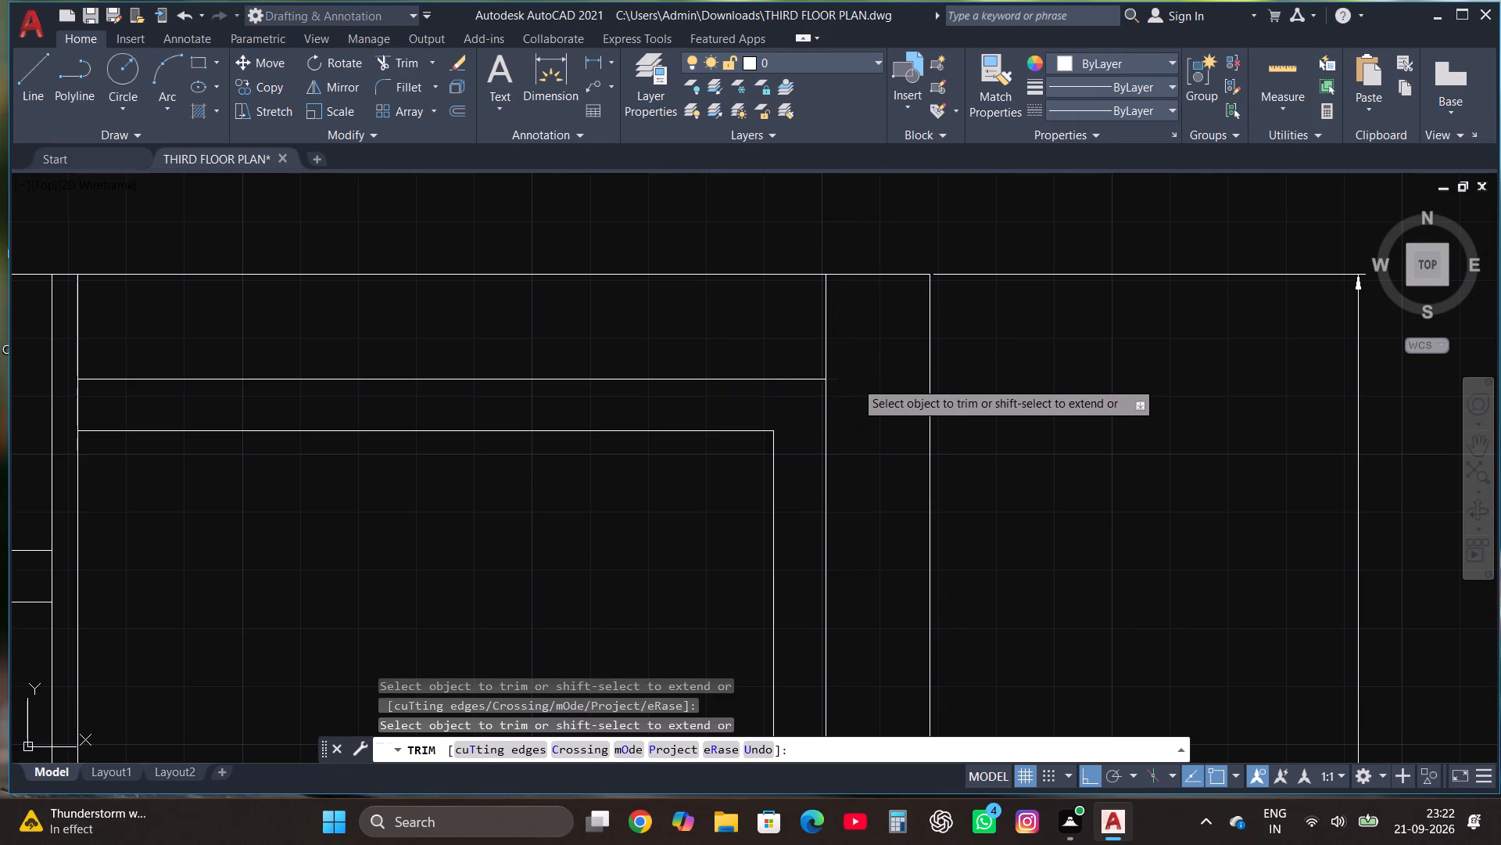
click(826, 352)
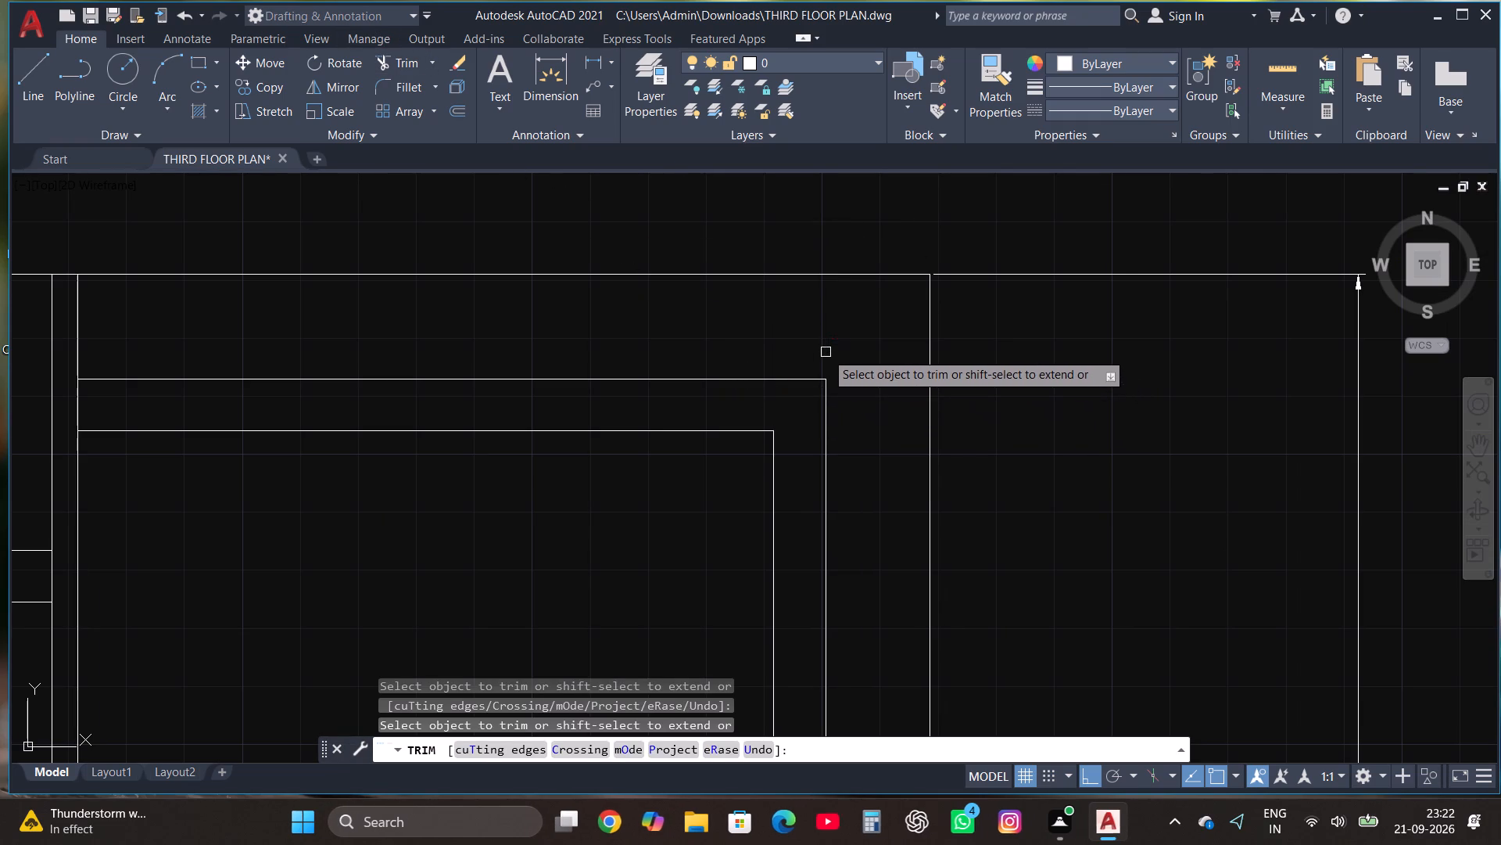
scroll(826, 355, down, 3)
key(Escape)
Trim the left wall's inner line above the upper-left room's top wall.
scroll(825, 356, down, 3)
scroll(846, 354, up, 2)
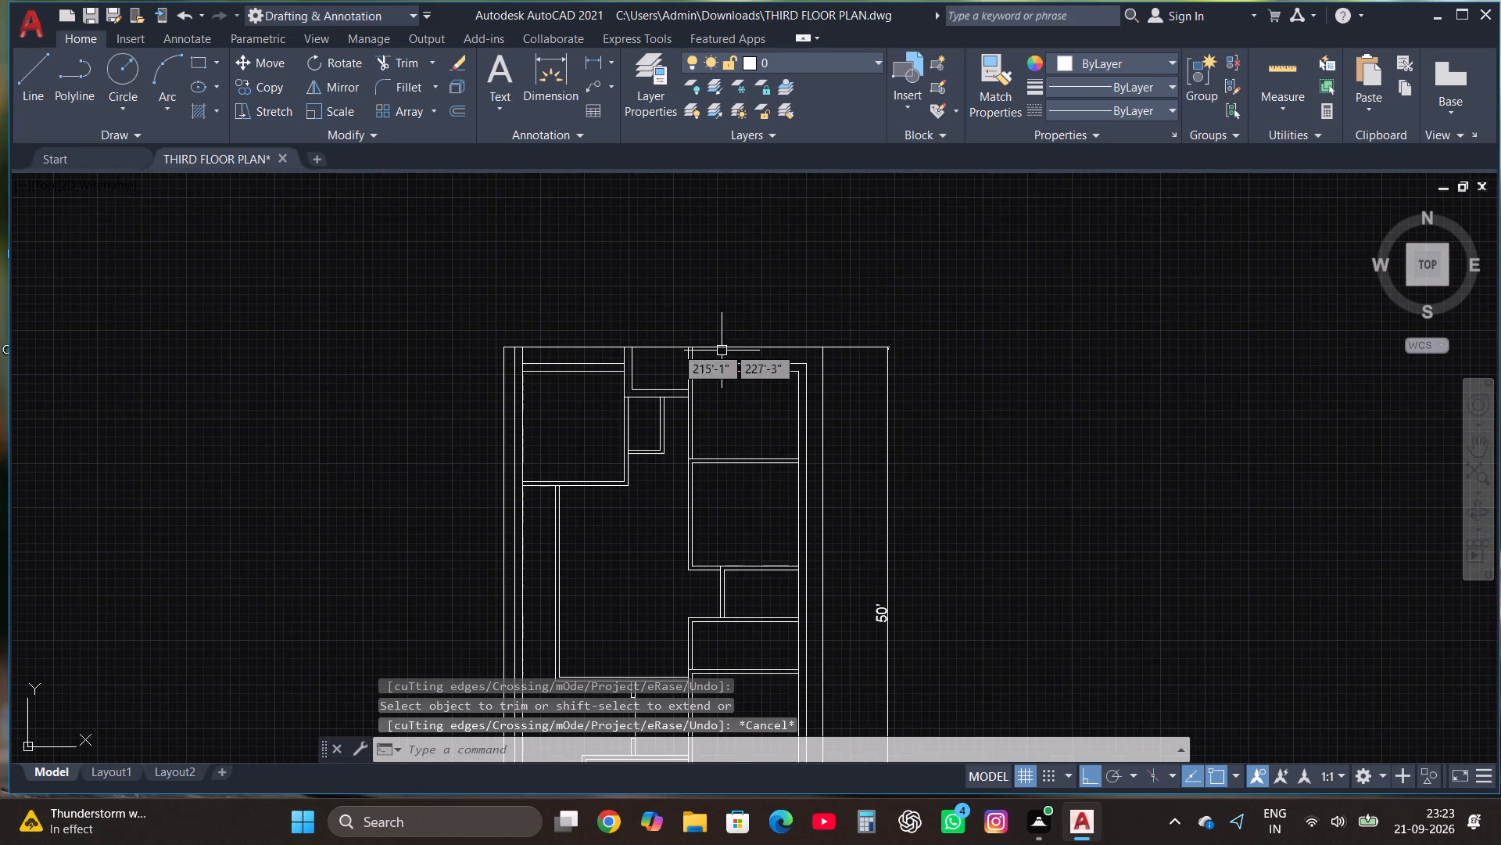
scroll(557, 365, up, 3)
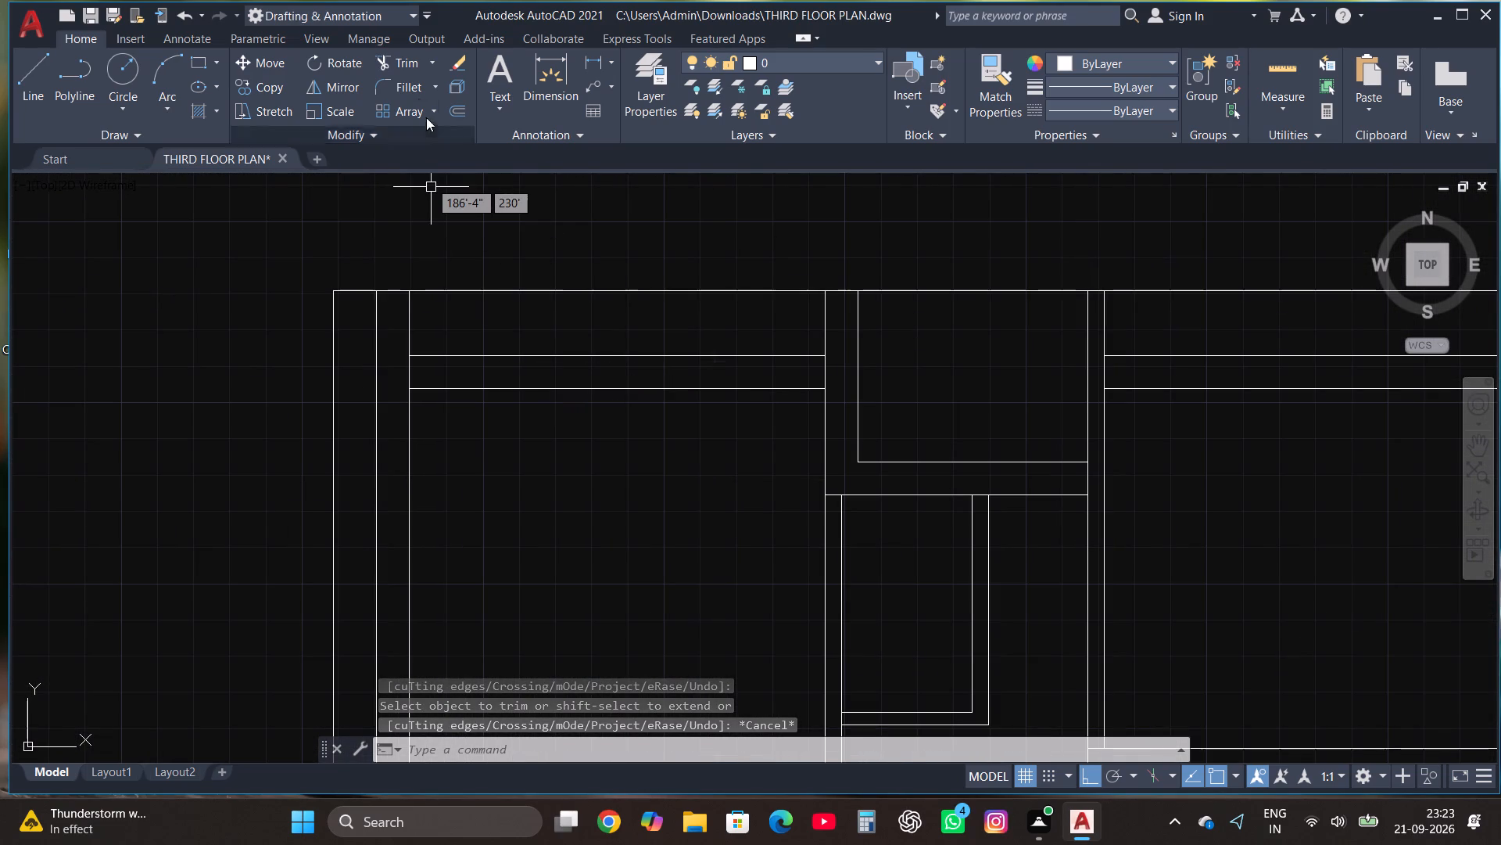
click(407, 68)
click(409, 328)
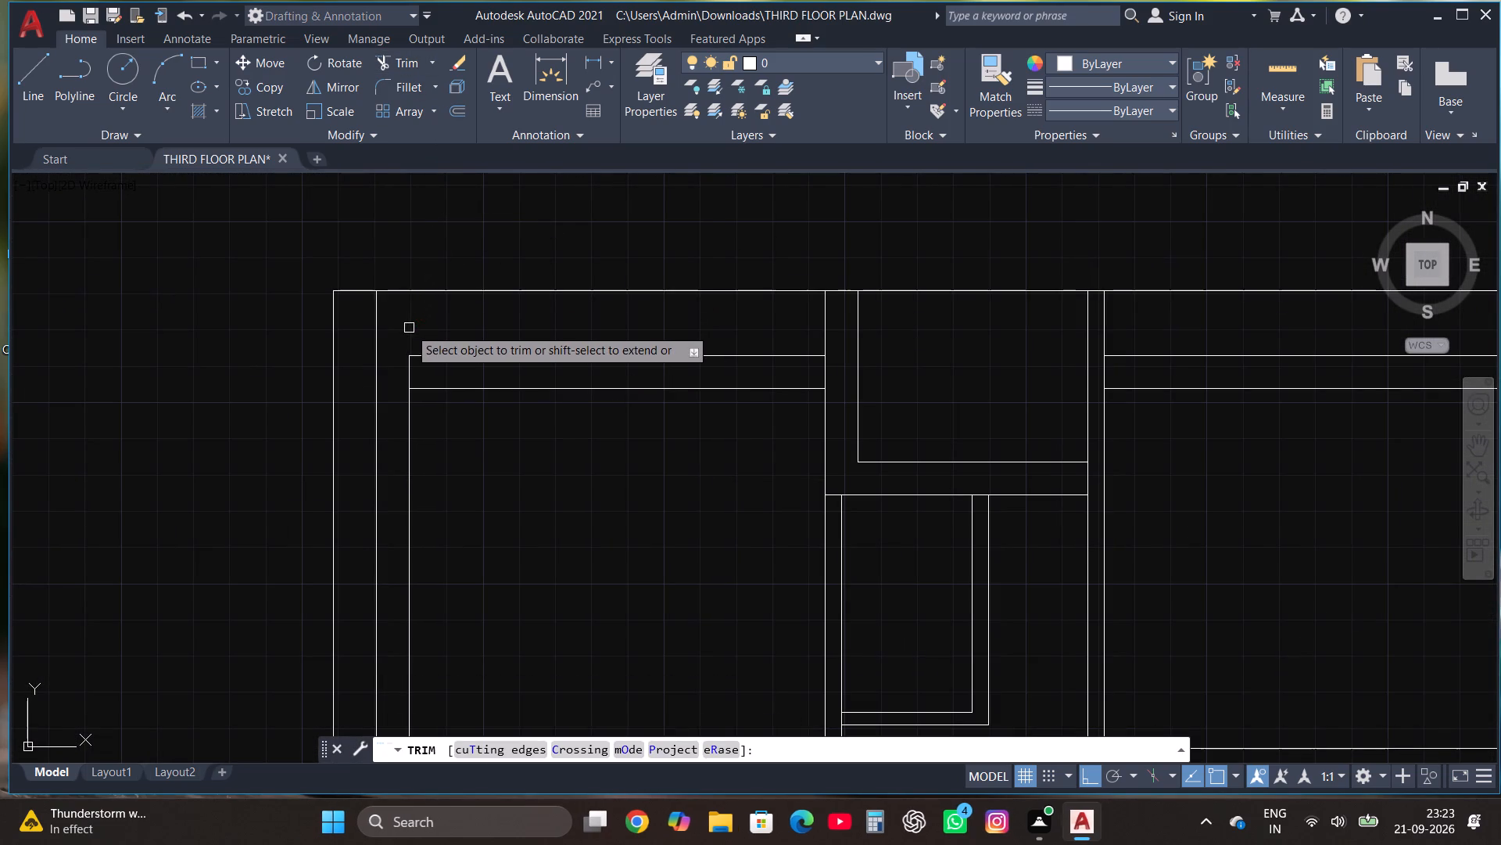
key(Escape)
Draw a horizontal line from the left end of the upper-left room's upper top wall line, past the left wall's outer line.
click(38, 92)
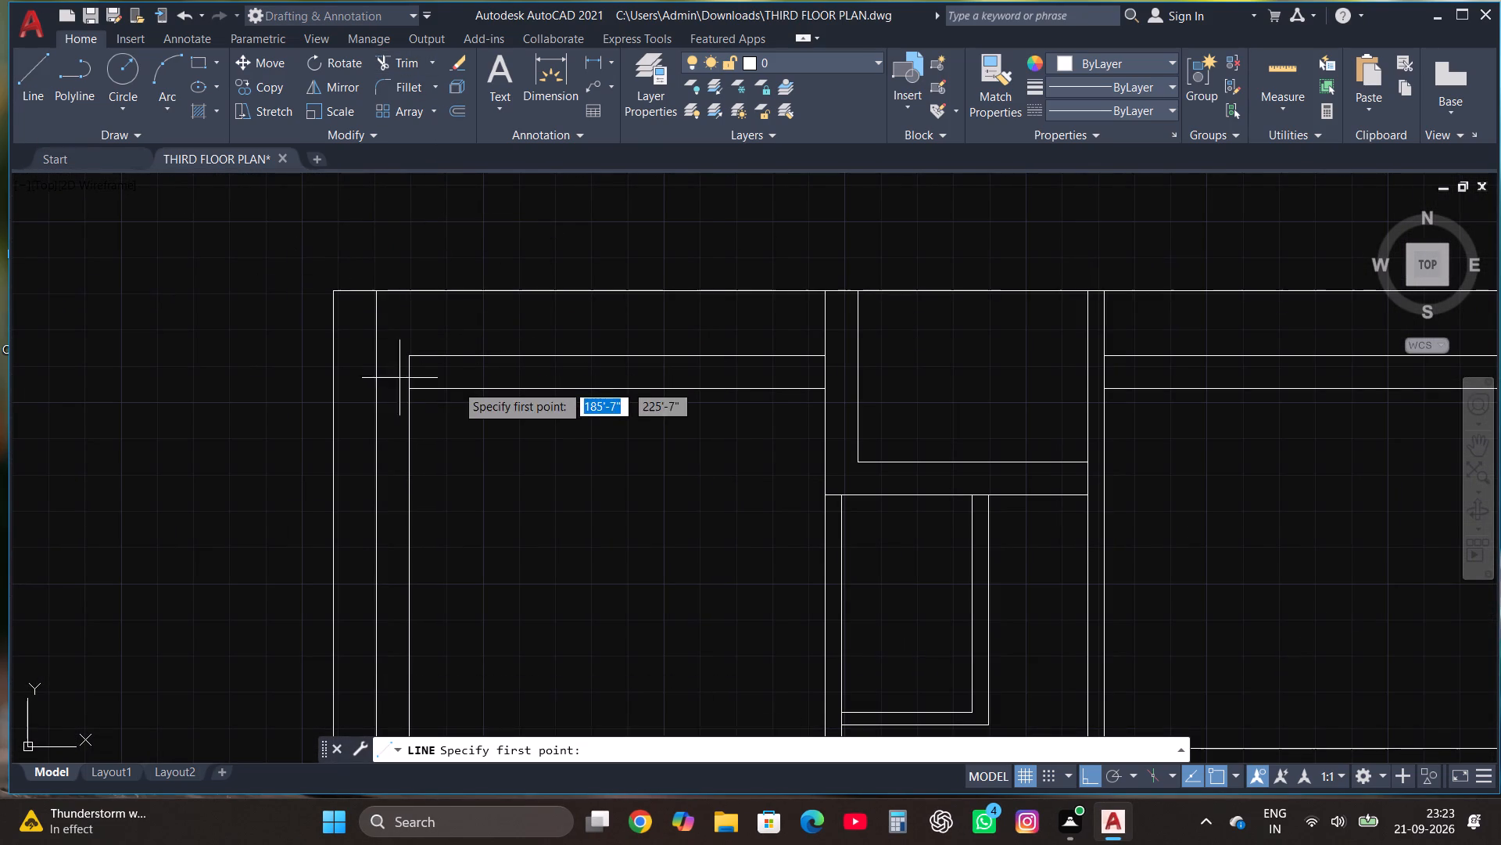
click(410, 358)
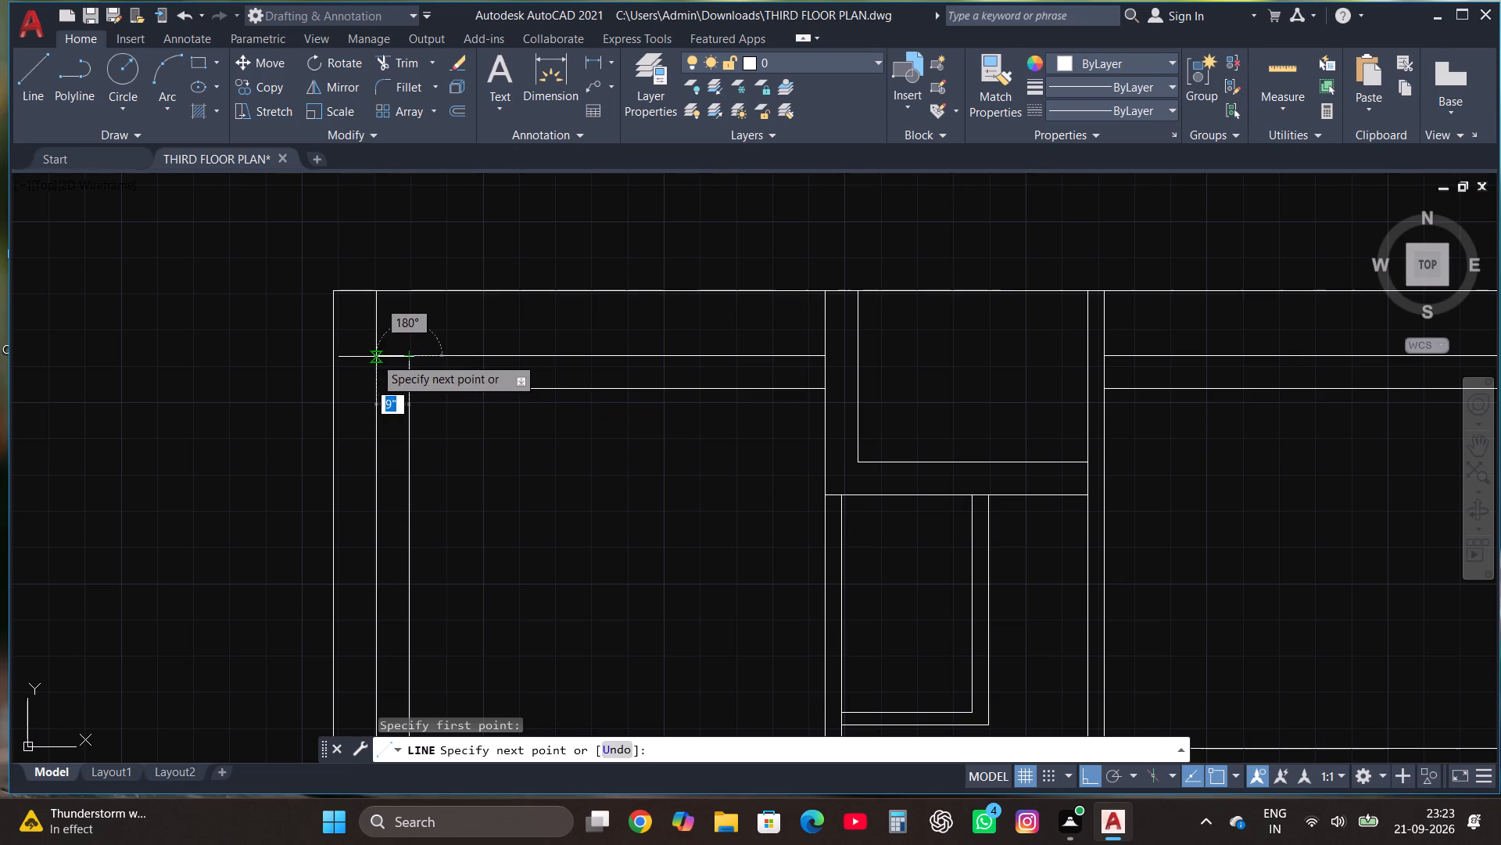
click(355, 358)
key(Escape)
Trim the upper-left corner, removing the left wall's outer line above the top wall and the overhang beyond it.
click(400, 67)
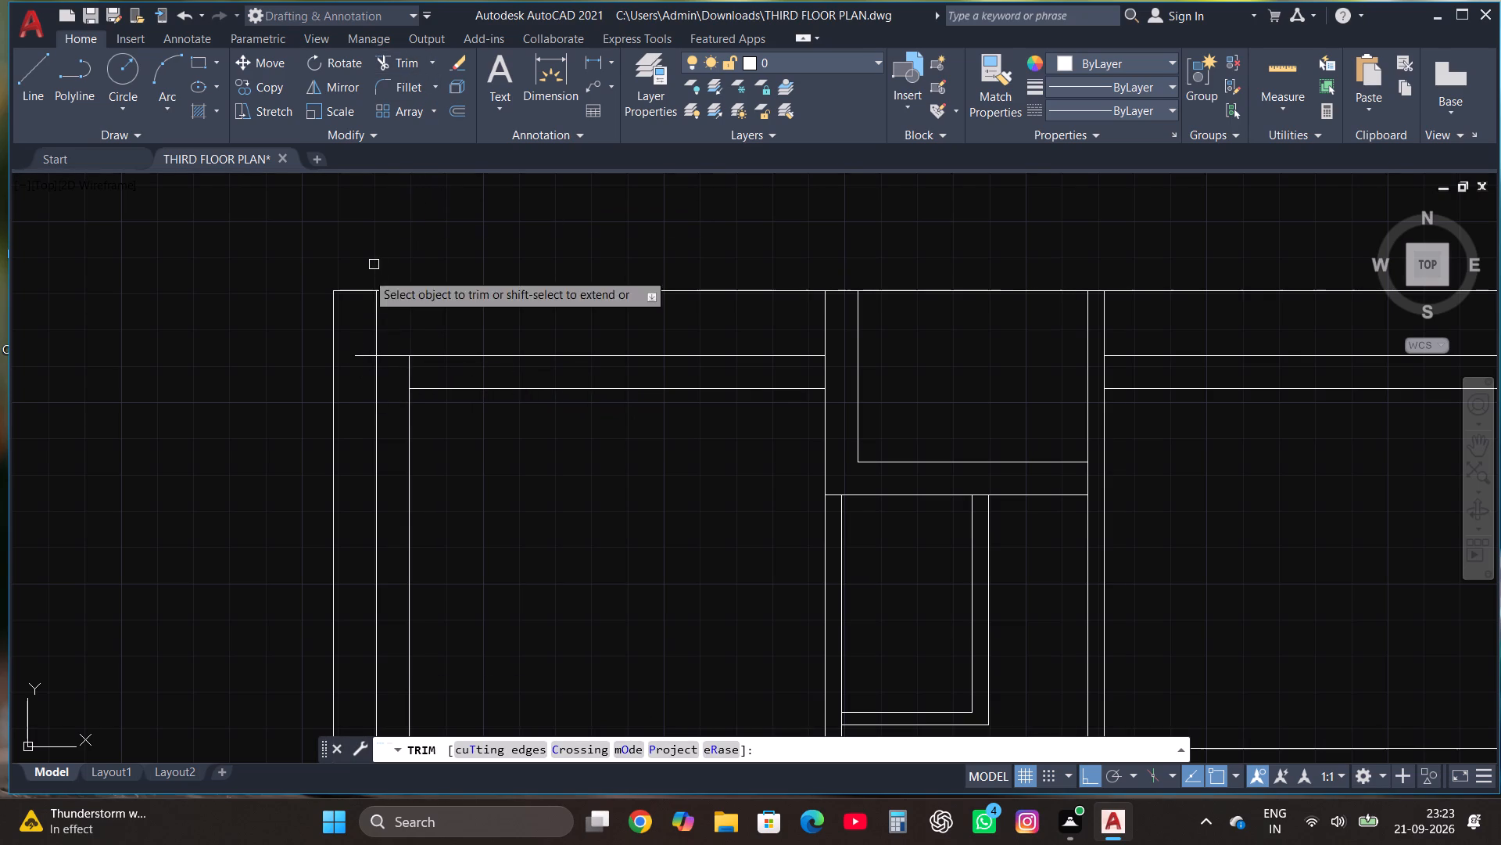
click(378, 318)
click(376, 320)
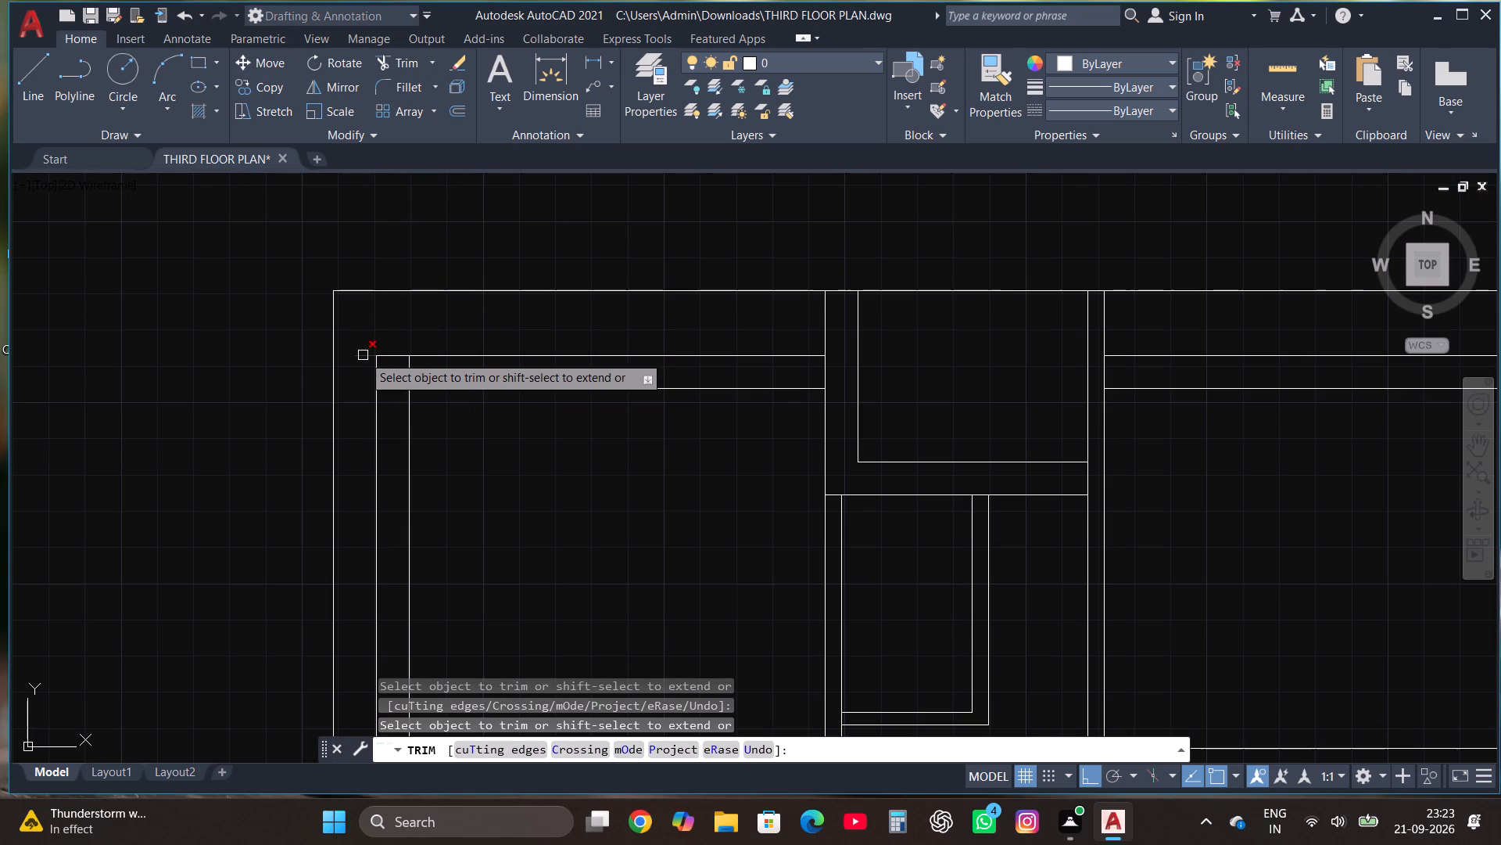
click(363, 356)
key(Escape)
Trim the side-wall lines crossing the top wall thickness at the upper-left room's two corners and the upper-right room's left corner.
scroll(557, 269, down, 3)
scroll(557, 269, up, 2)
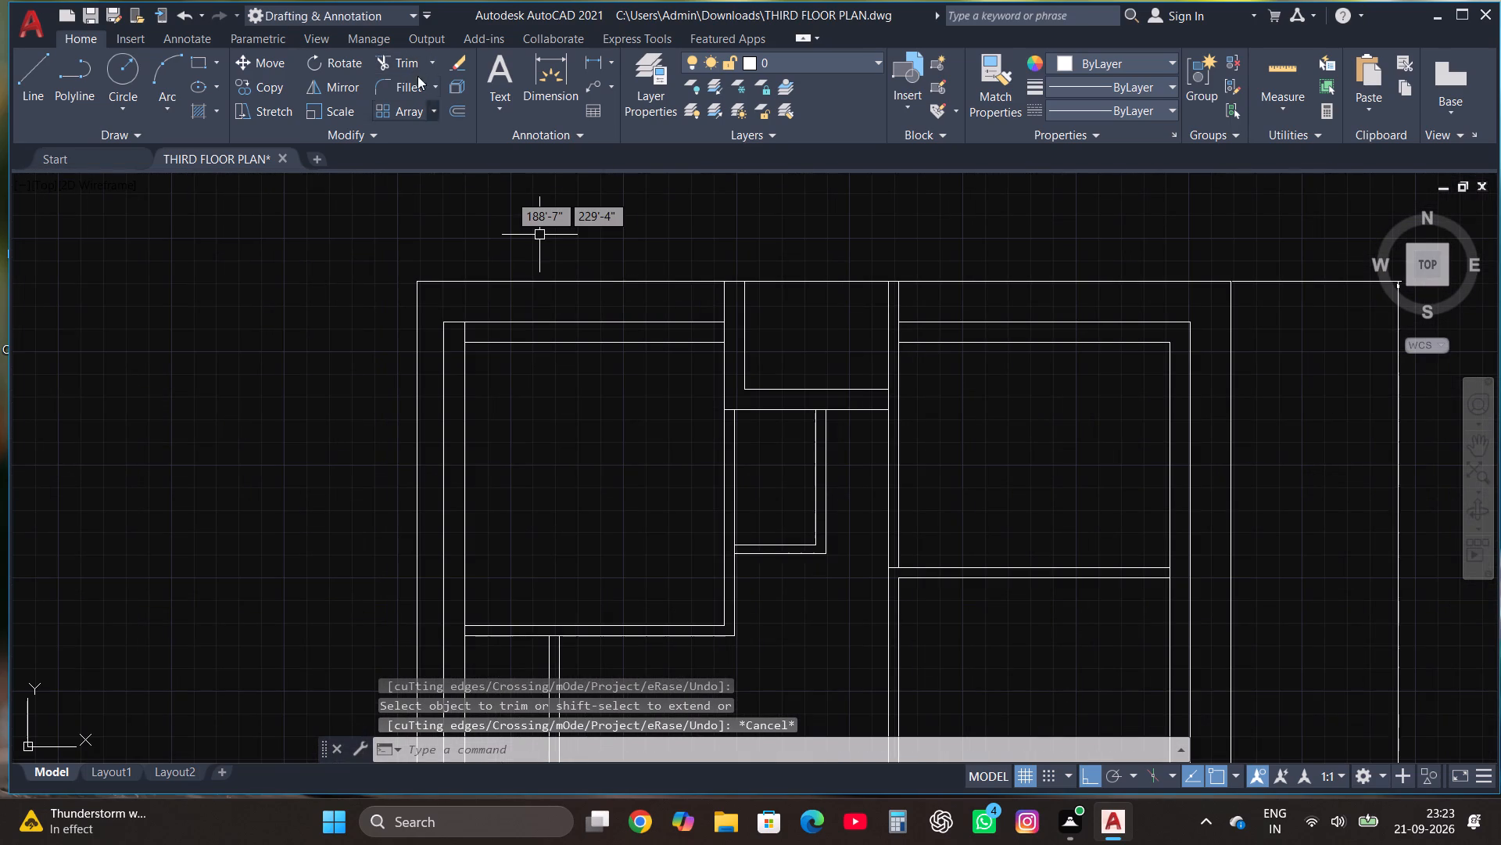
click(402, 56)
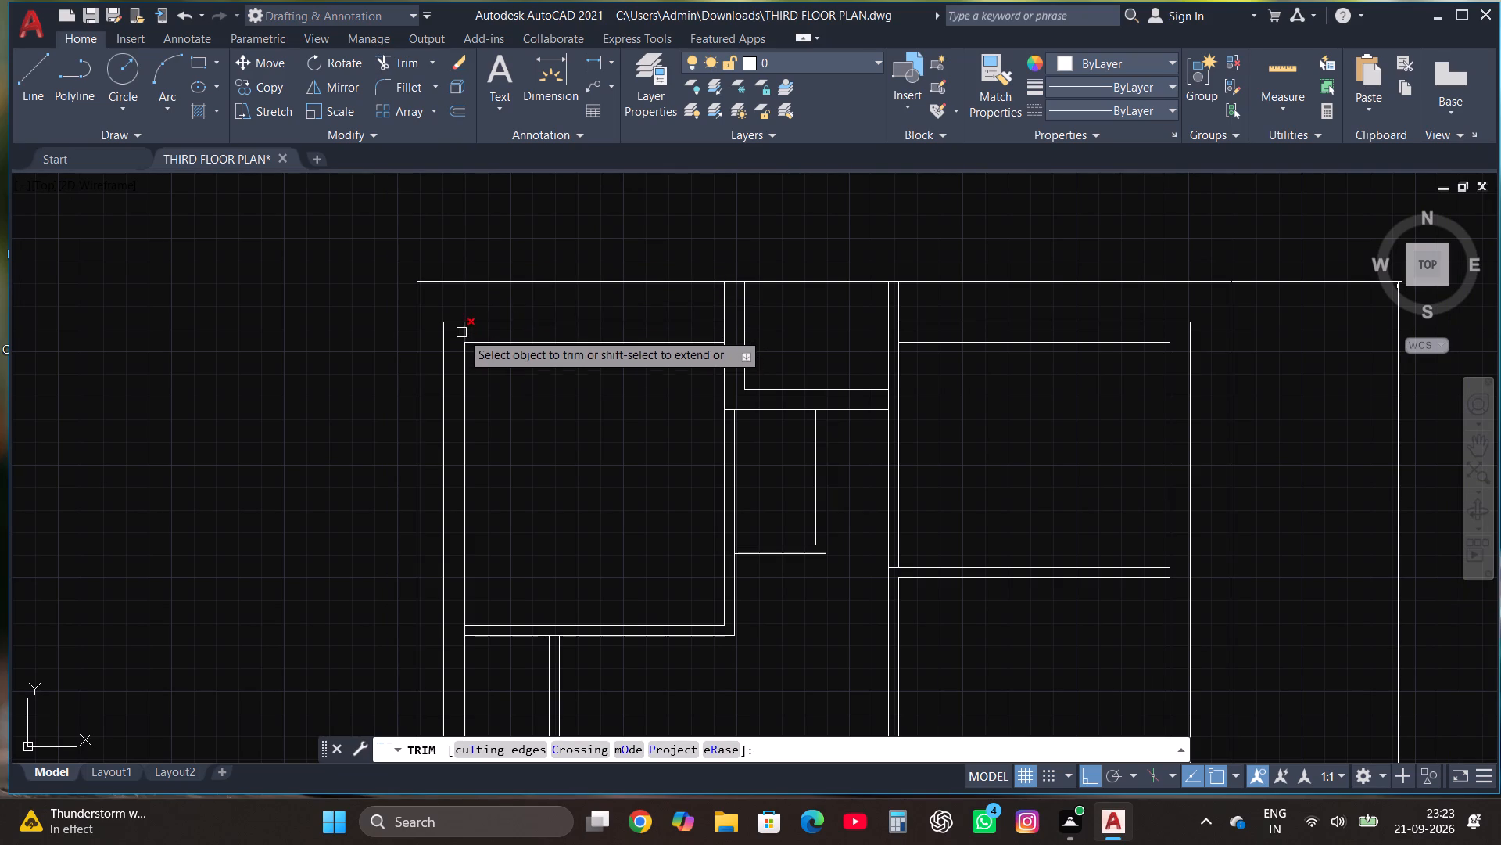
click(461, 333)
click(723, 333)
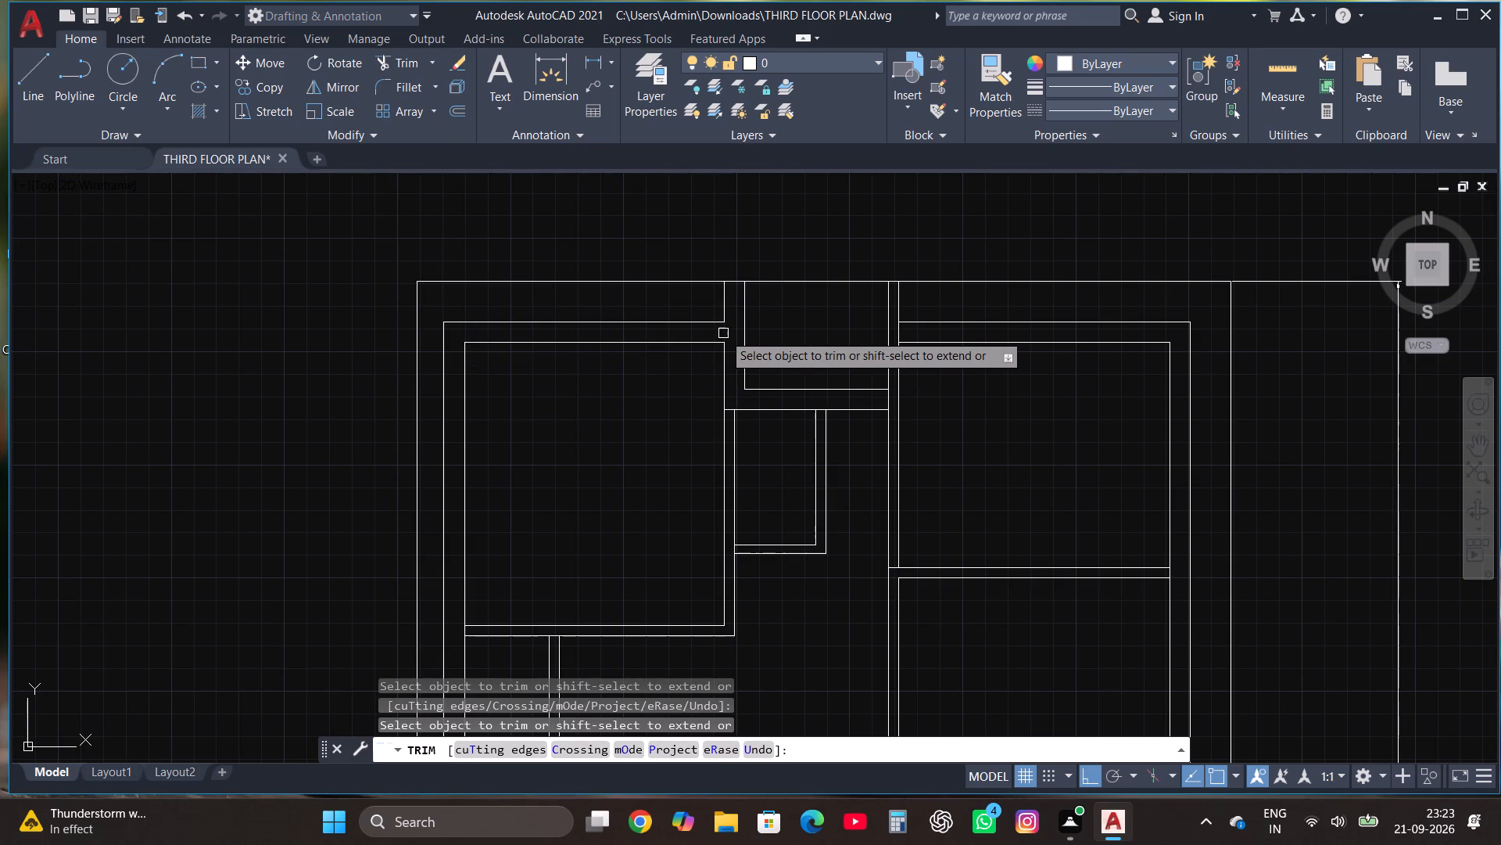
click(900, 331)
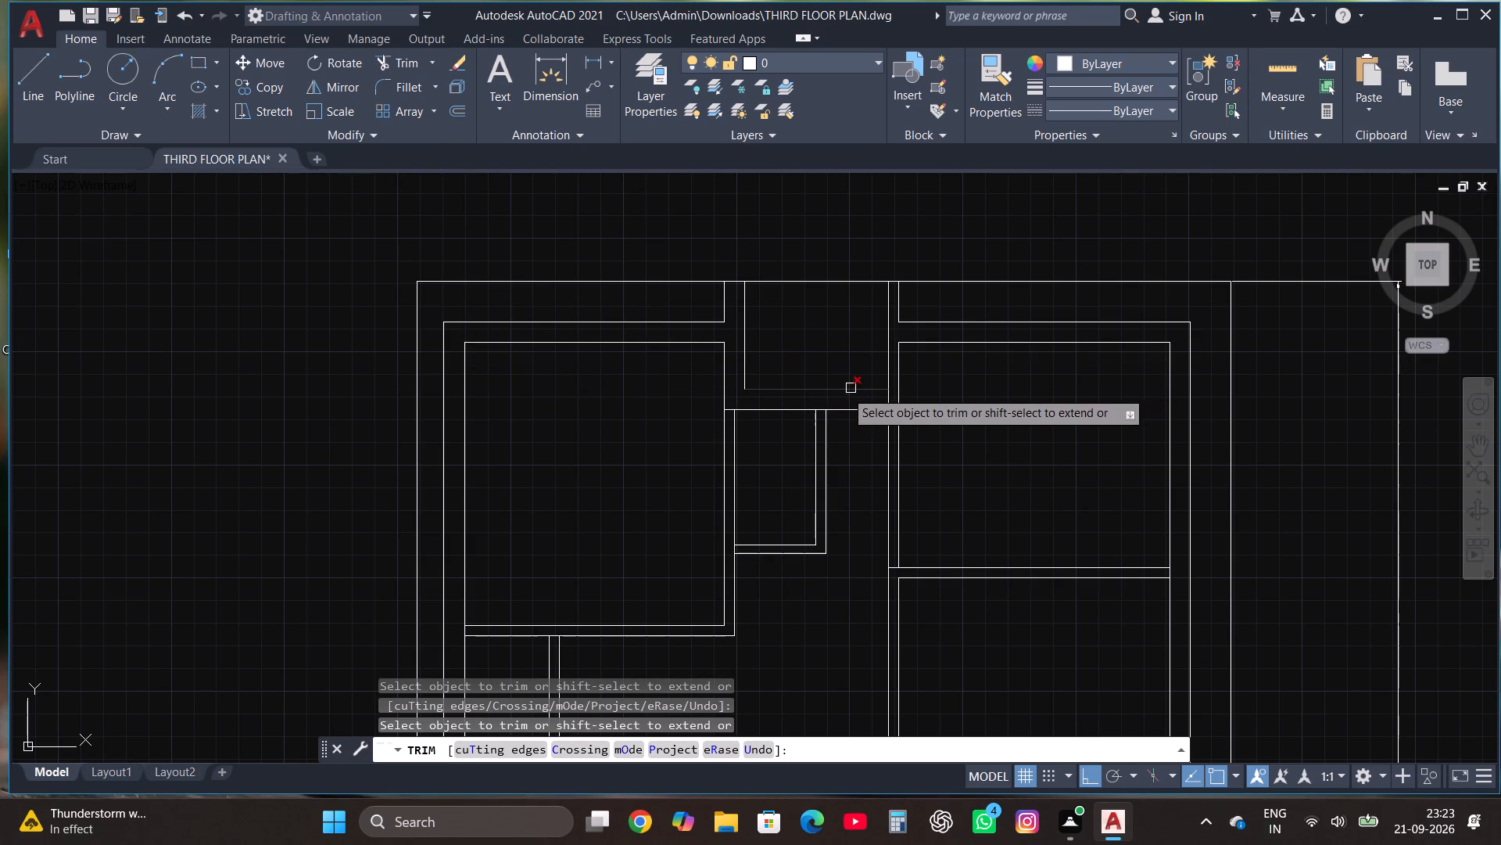
Trim the lines crossing the wall junctions directly below the top recess, opening the small room's walls into the recess wall.
scroll(827, 415, up, 3)
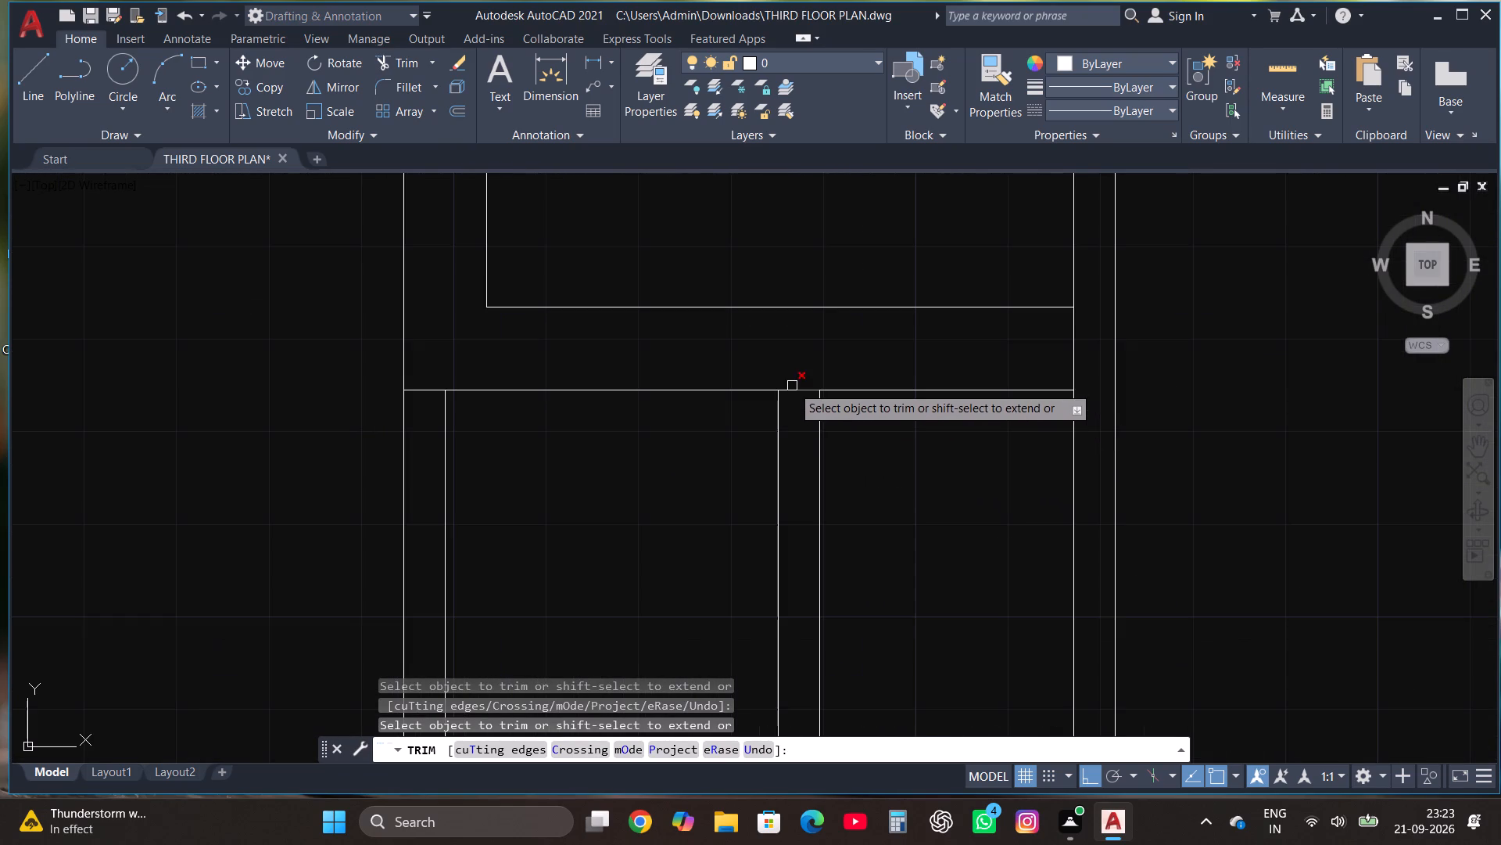
click(792, 386)
click(798, 415)
click(804, 372)
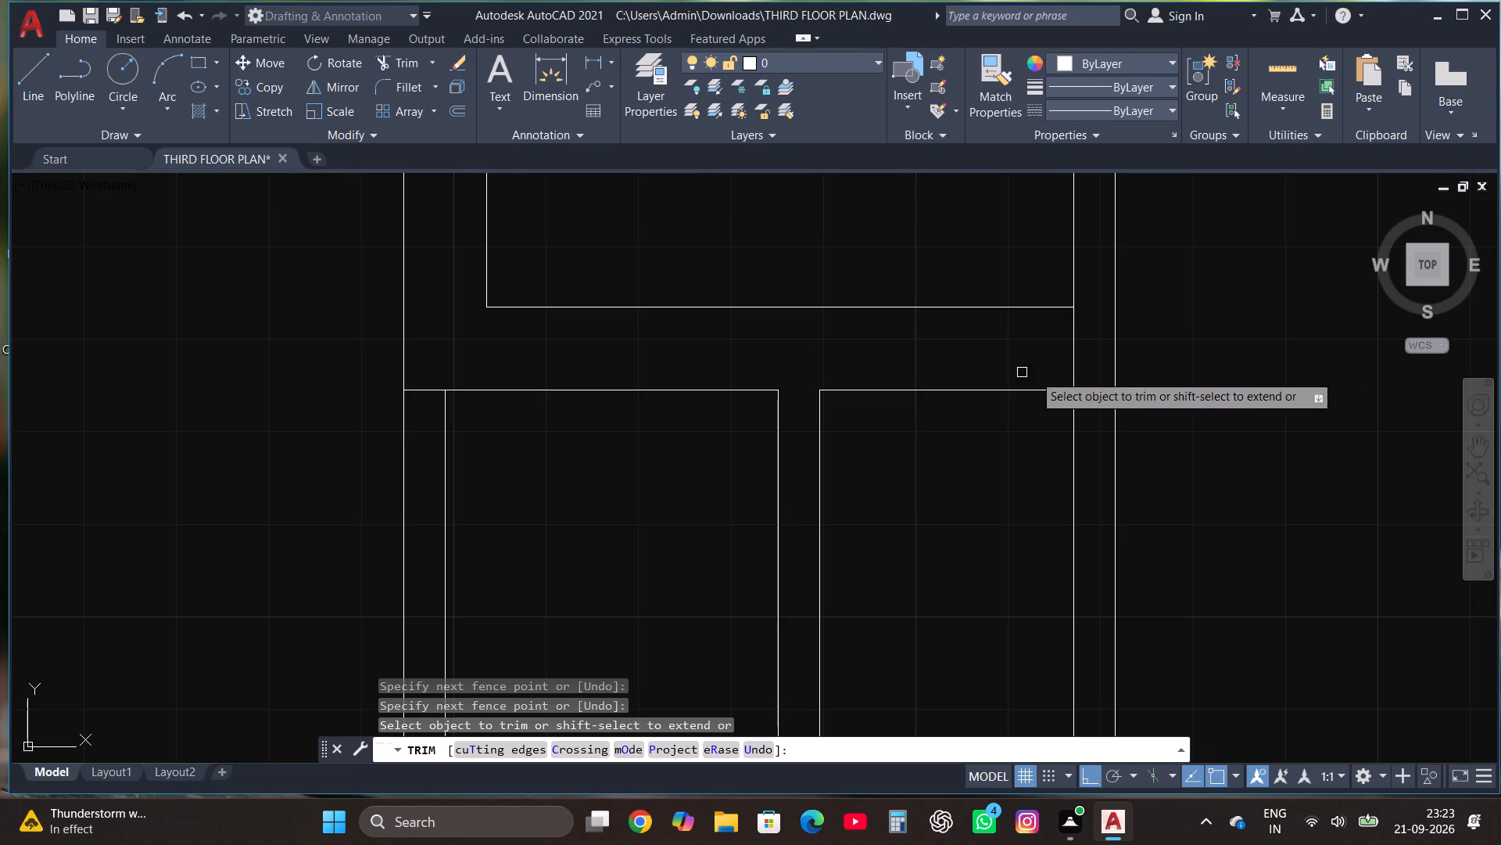
click(1077, 357)
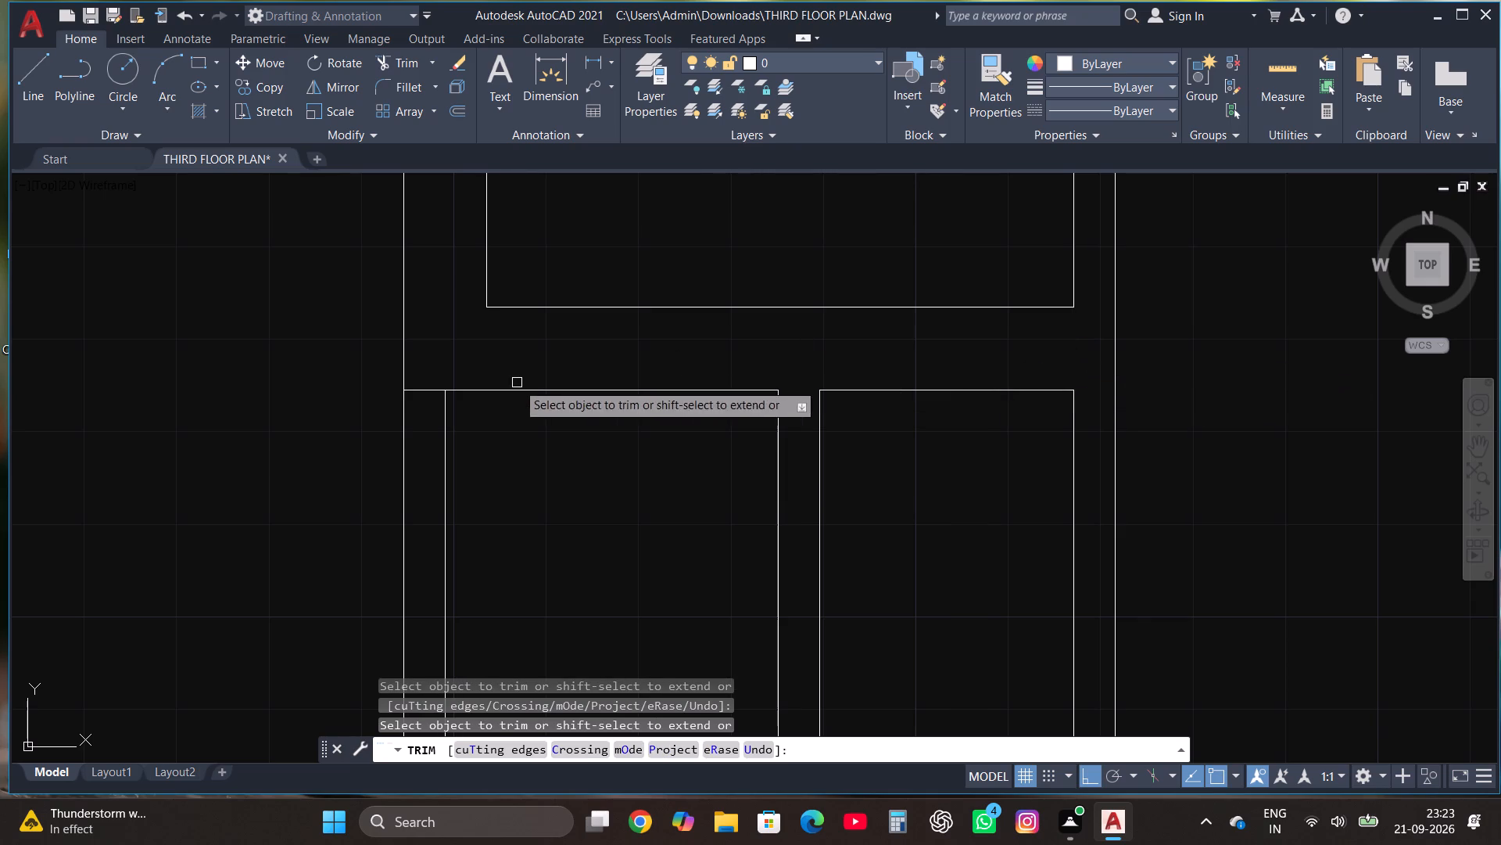
click(432, 390)
click(432, 390)
Trim the crossing lines where the upper-left room's bottom wall meets the left wall and lower partition, and at the small room's bottom wall.
scroll(636, 293, down, 3)
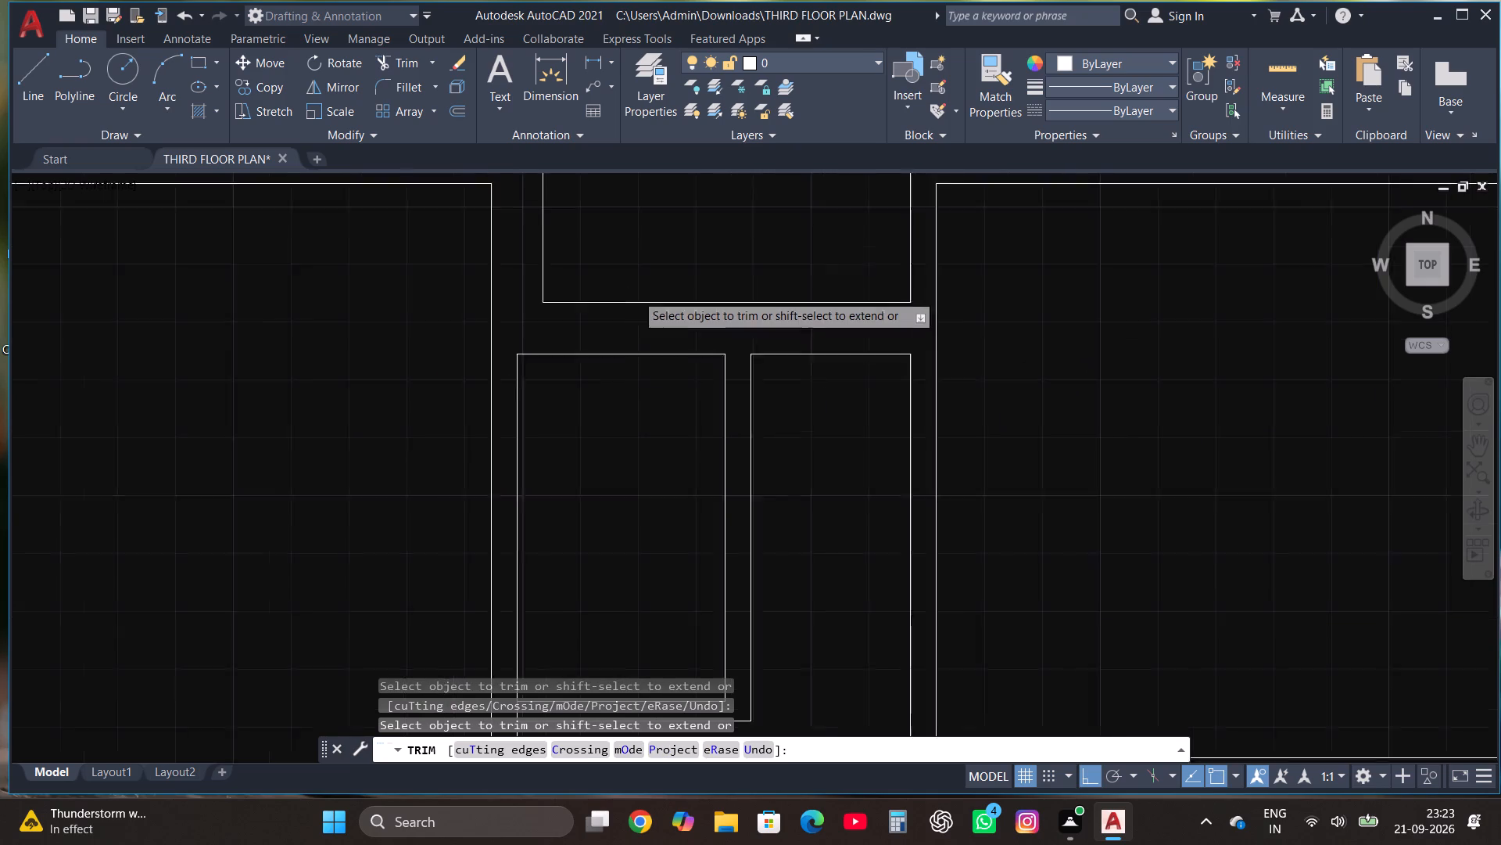
scroll(320, 528, up, 3)
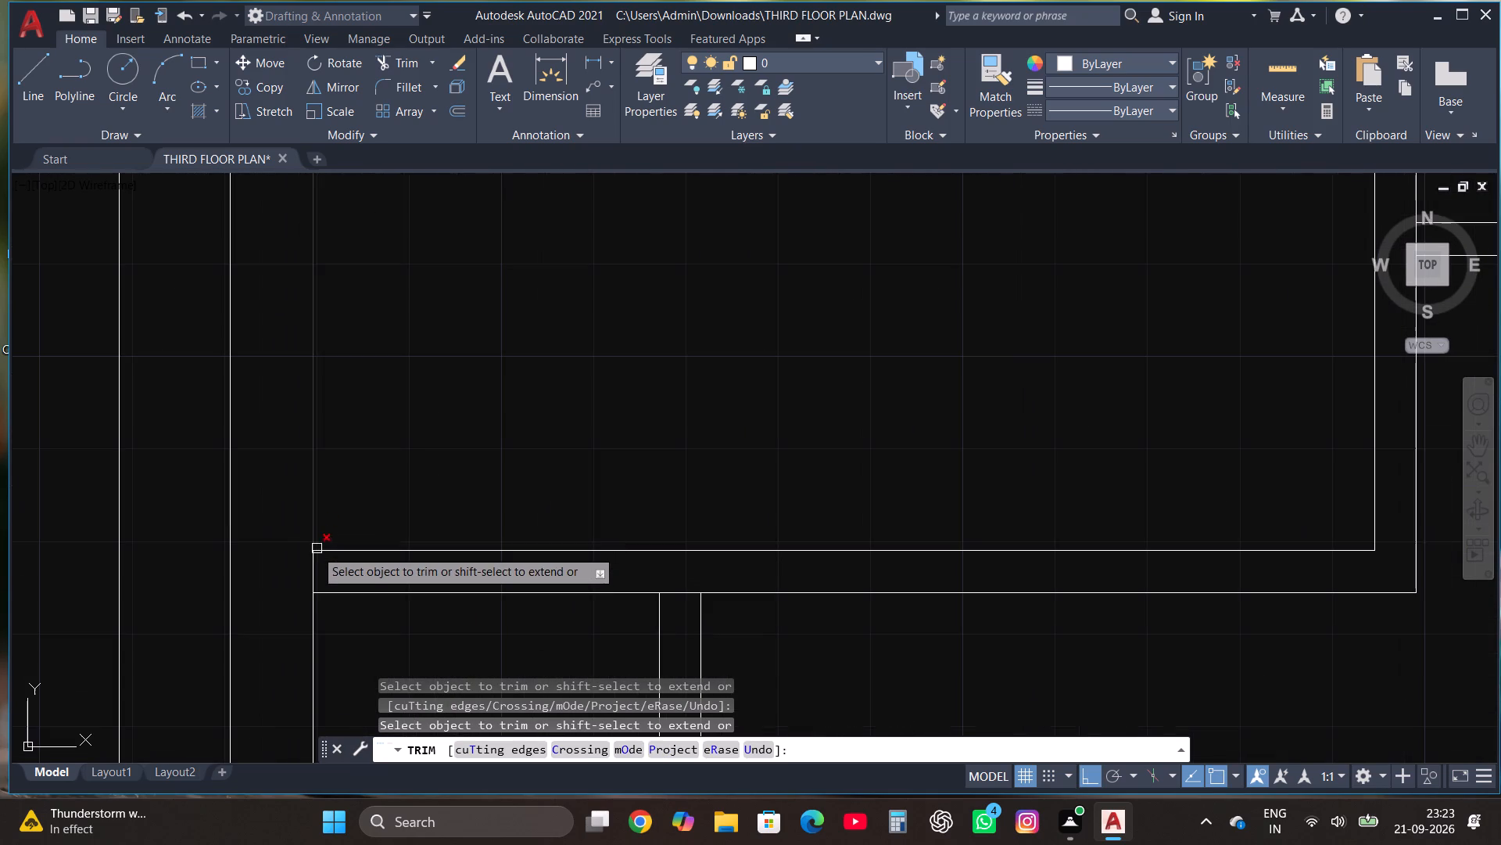
click(311, 566)
click(682, 596)
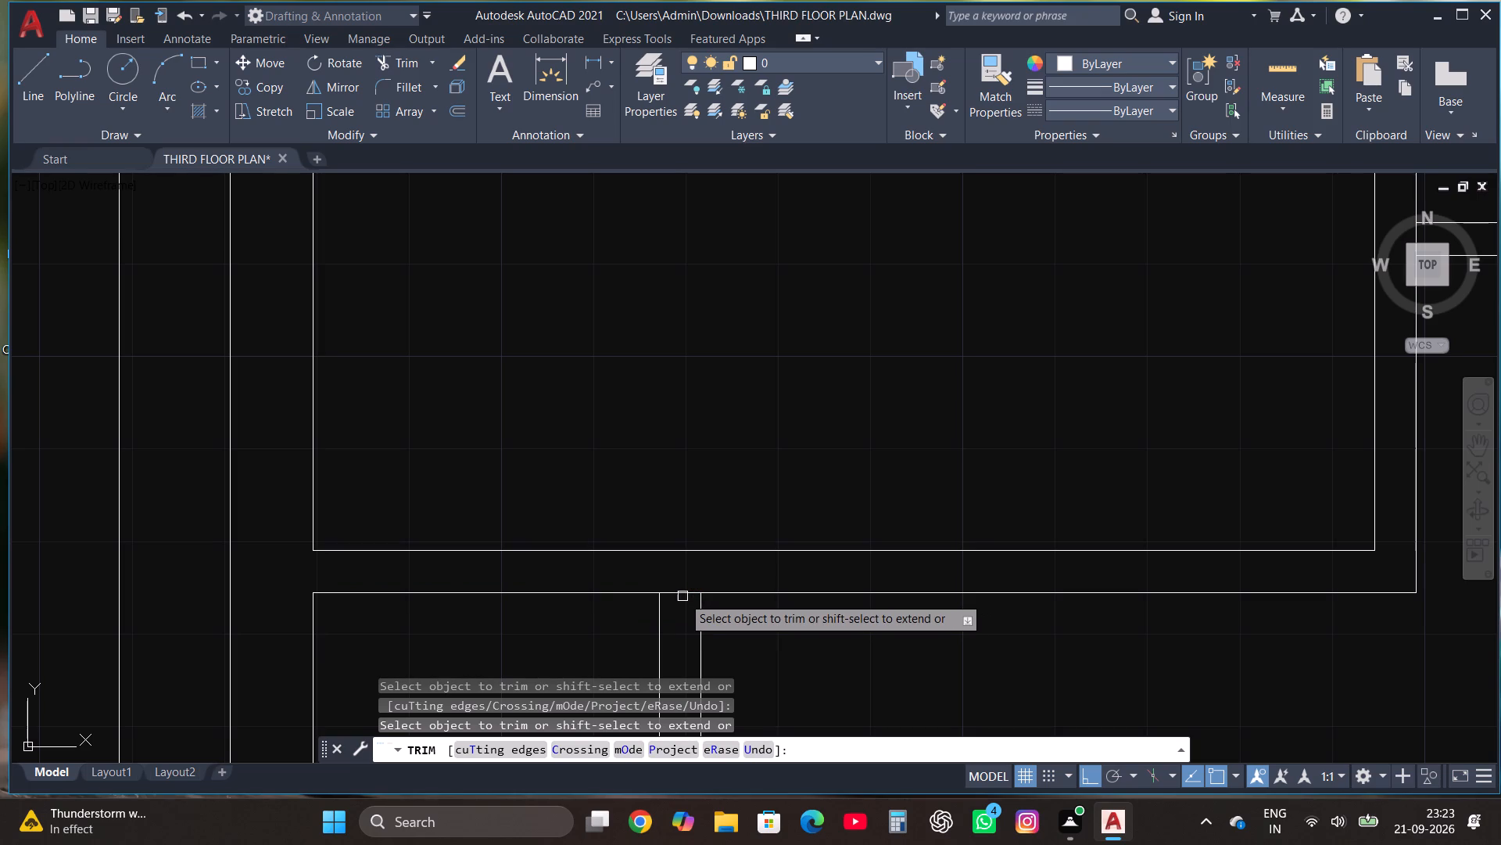
click(682, 595)
scroll(682, 595, down, 1)
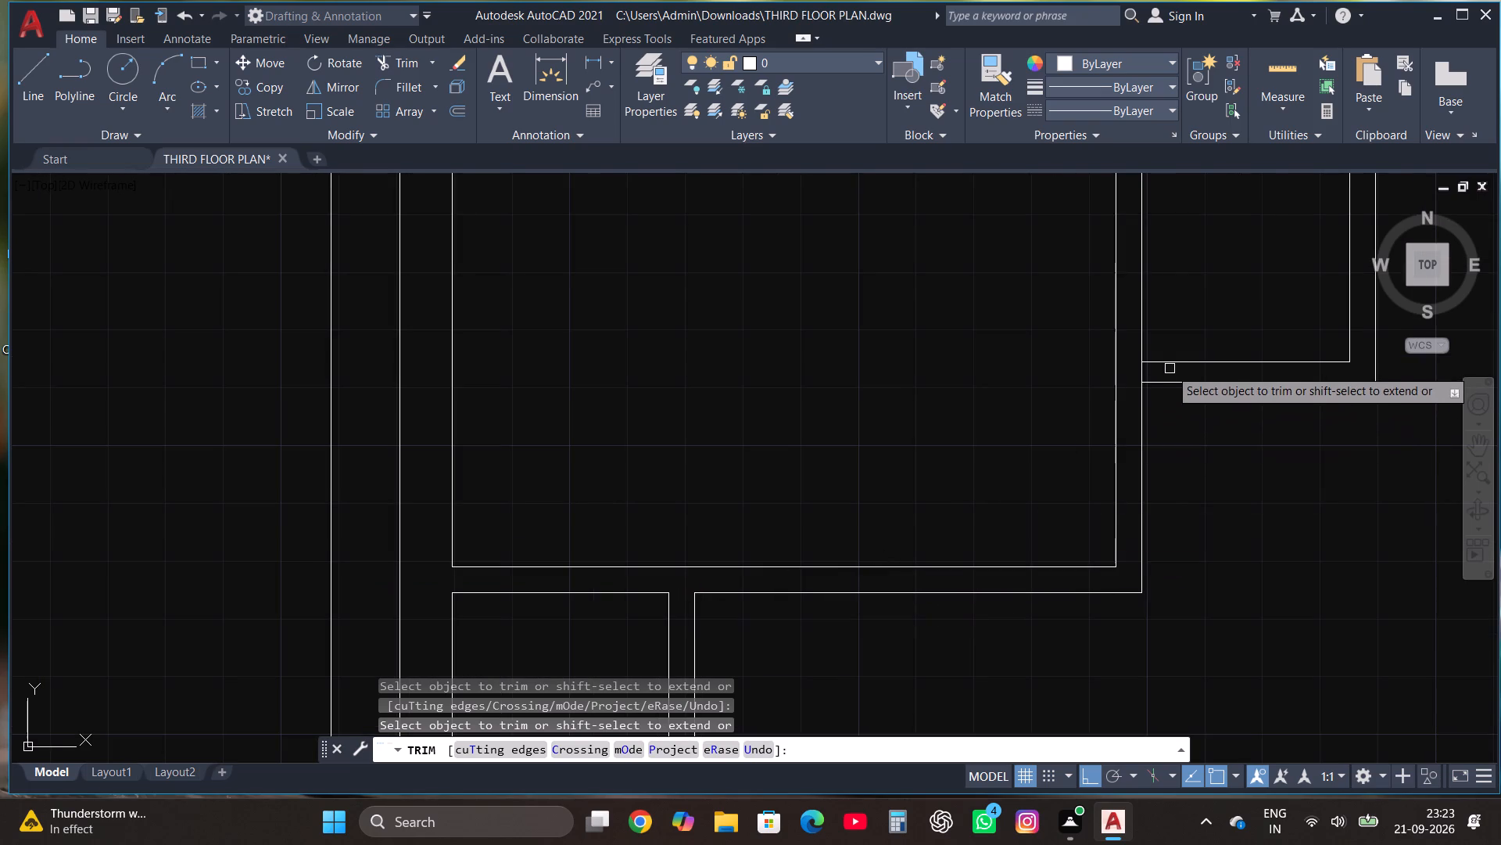
click(1138, 375)
Trim the crossing lines at both ends of the short partition between the right-side rooms, and at the right wall beside its upper end.
scroll(799, 414, down, 3)
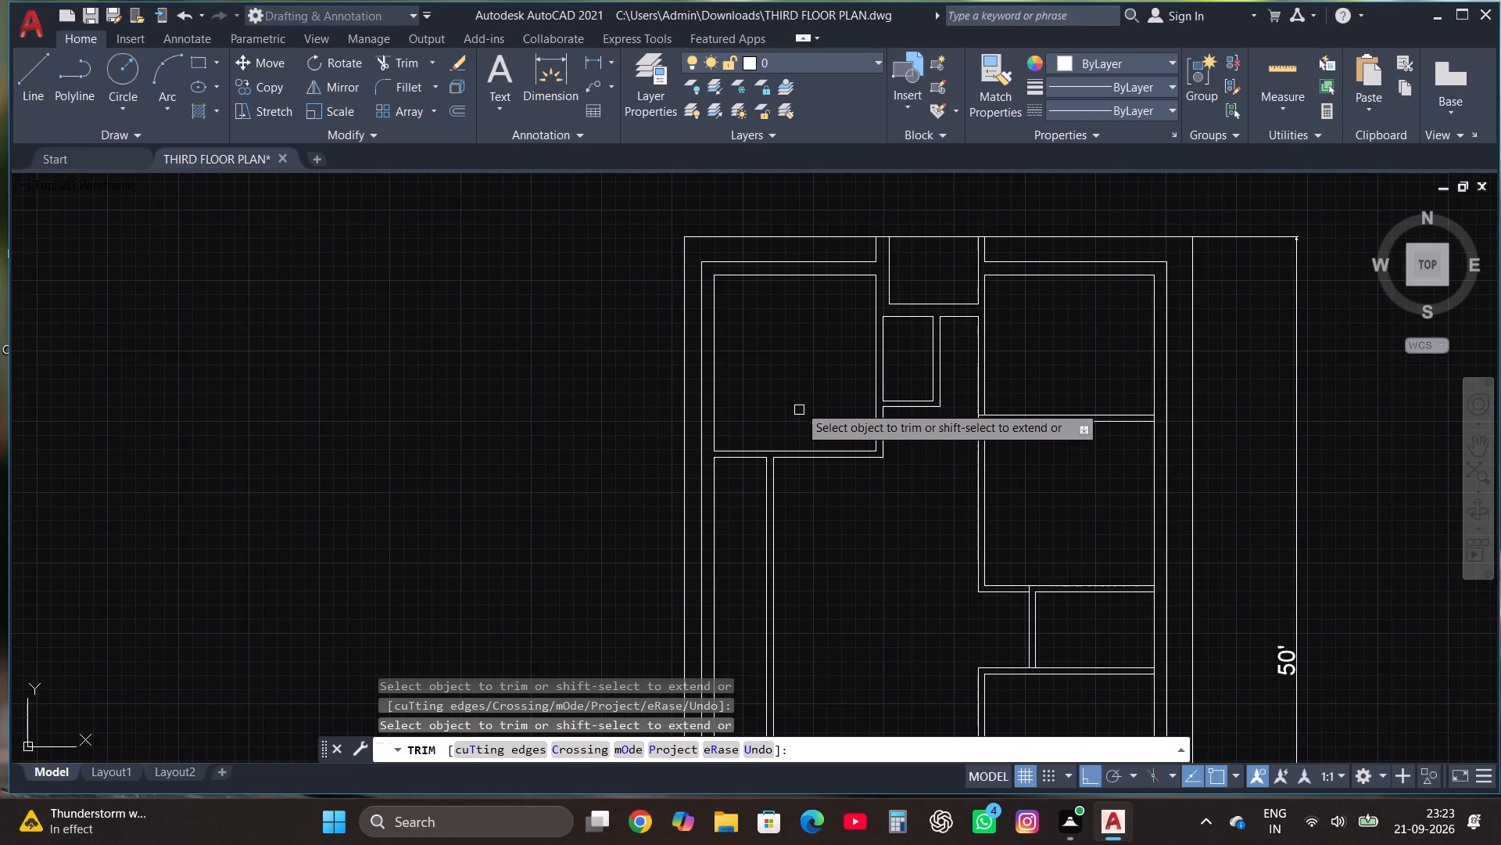
scroll(803, 392, down, 1)
scroll(981, 512, up, 3)
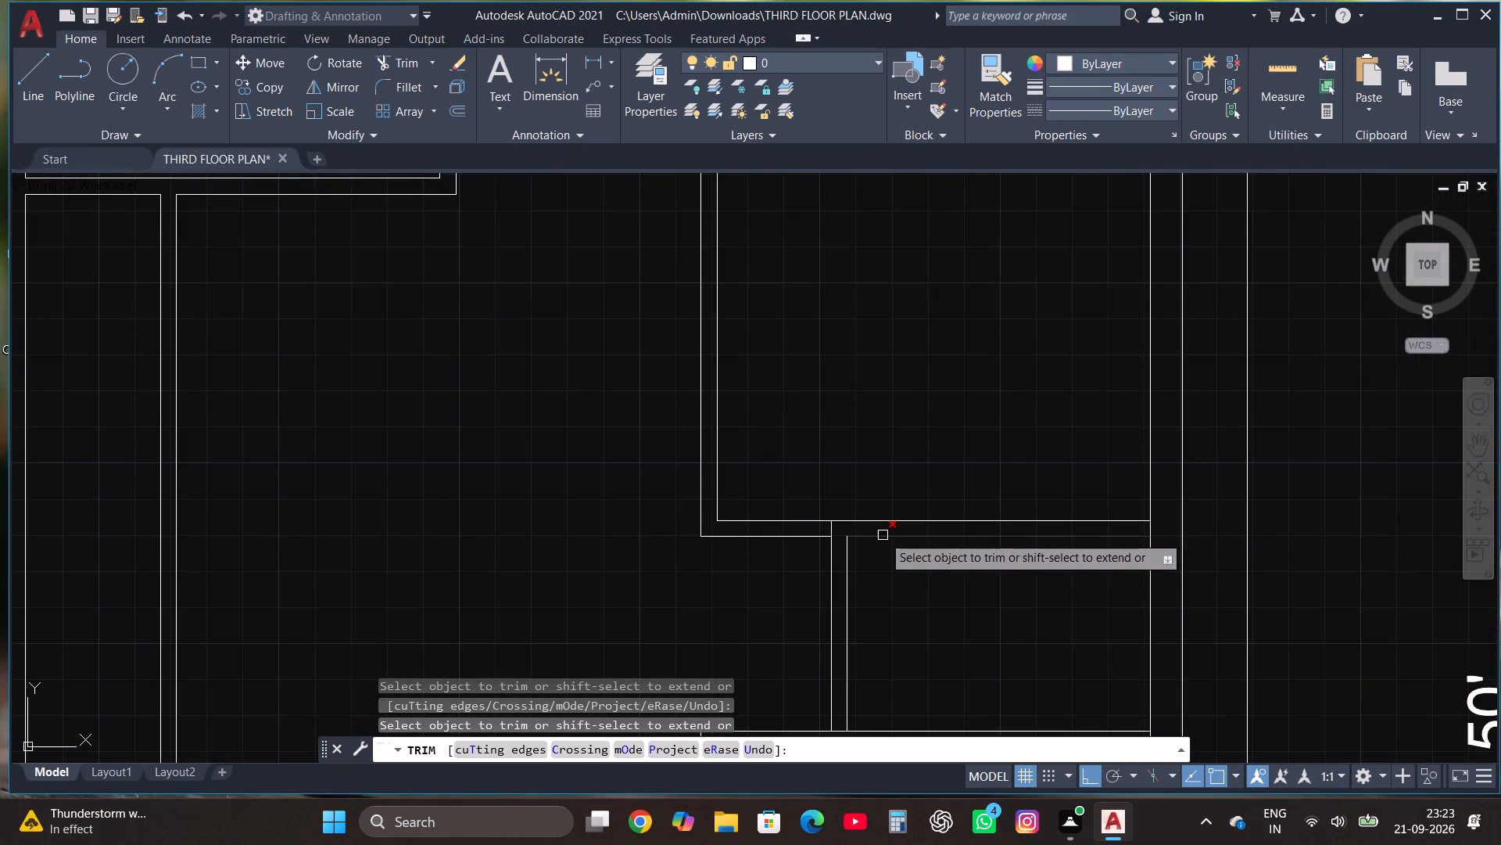
click(829, 529)
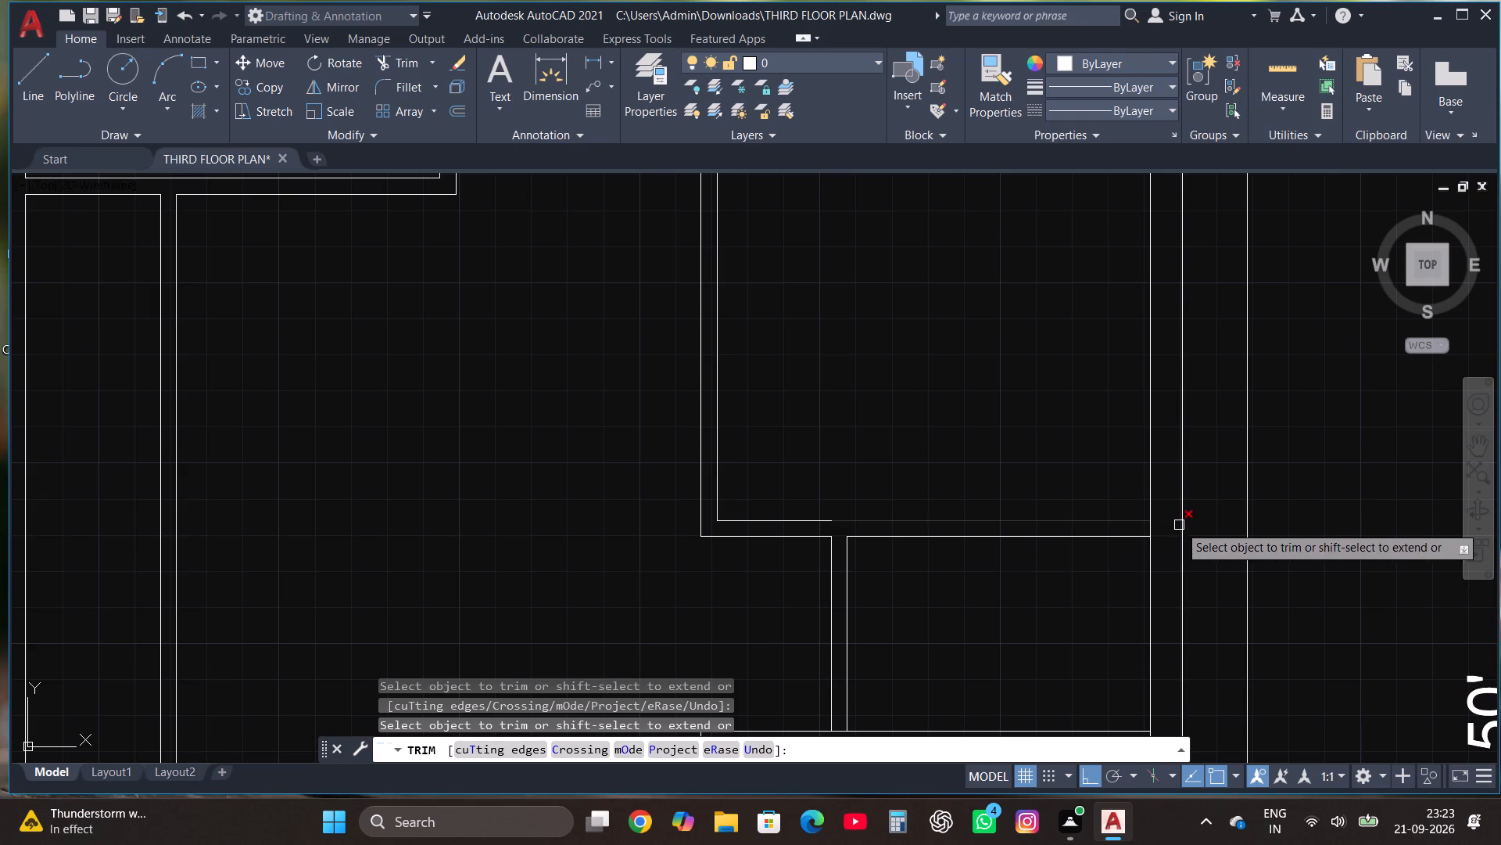
click(1151, 528)
scroll(991, 401, down, 1)
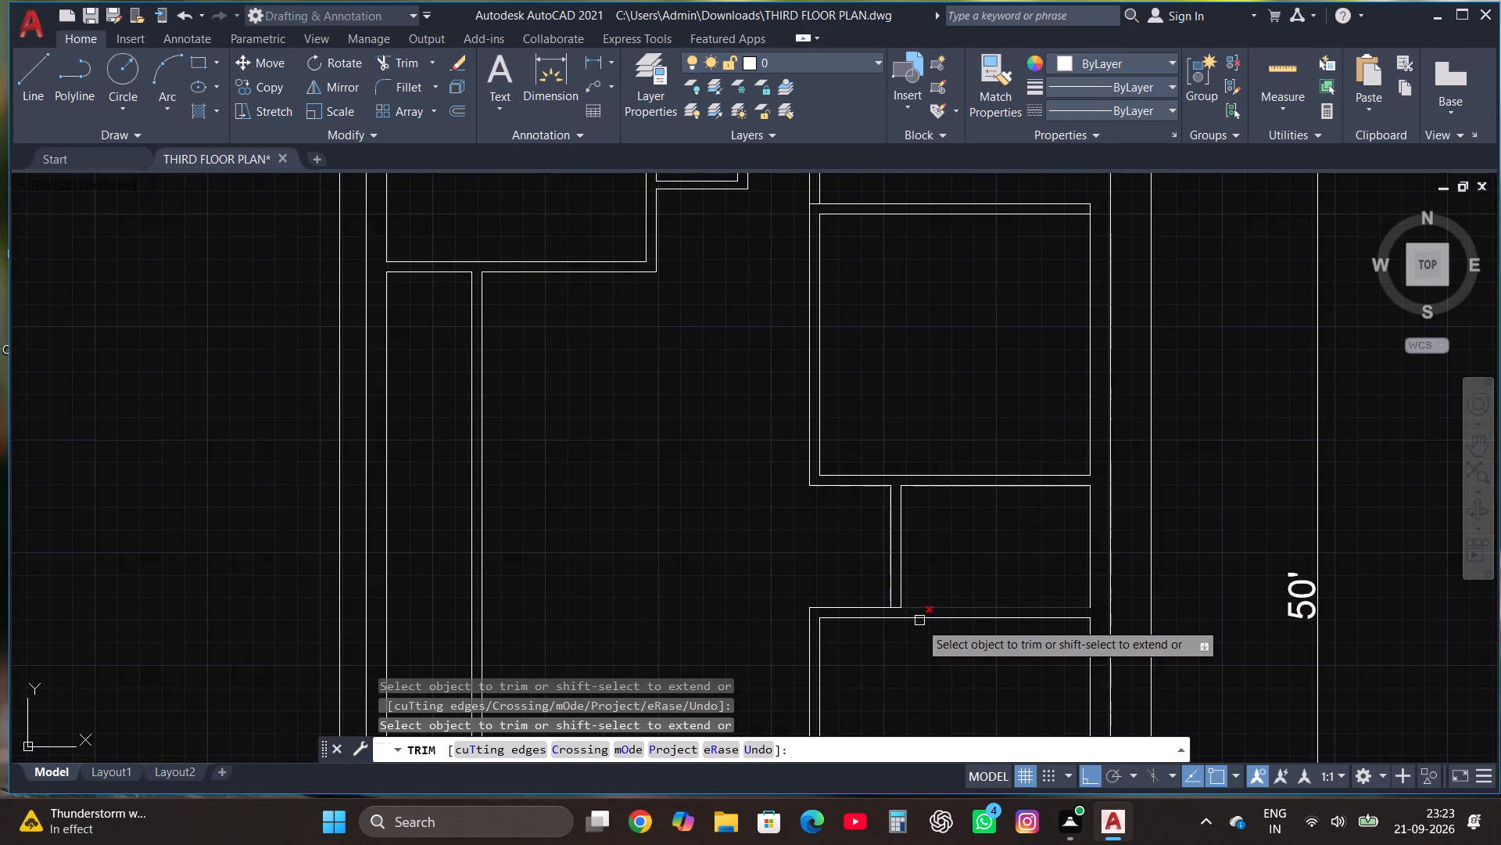
scroll(919, 622, up, 2)
click(865, 587)
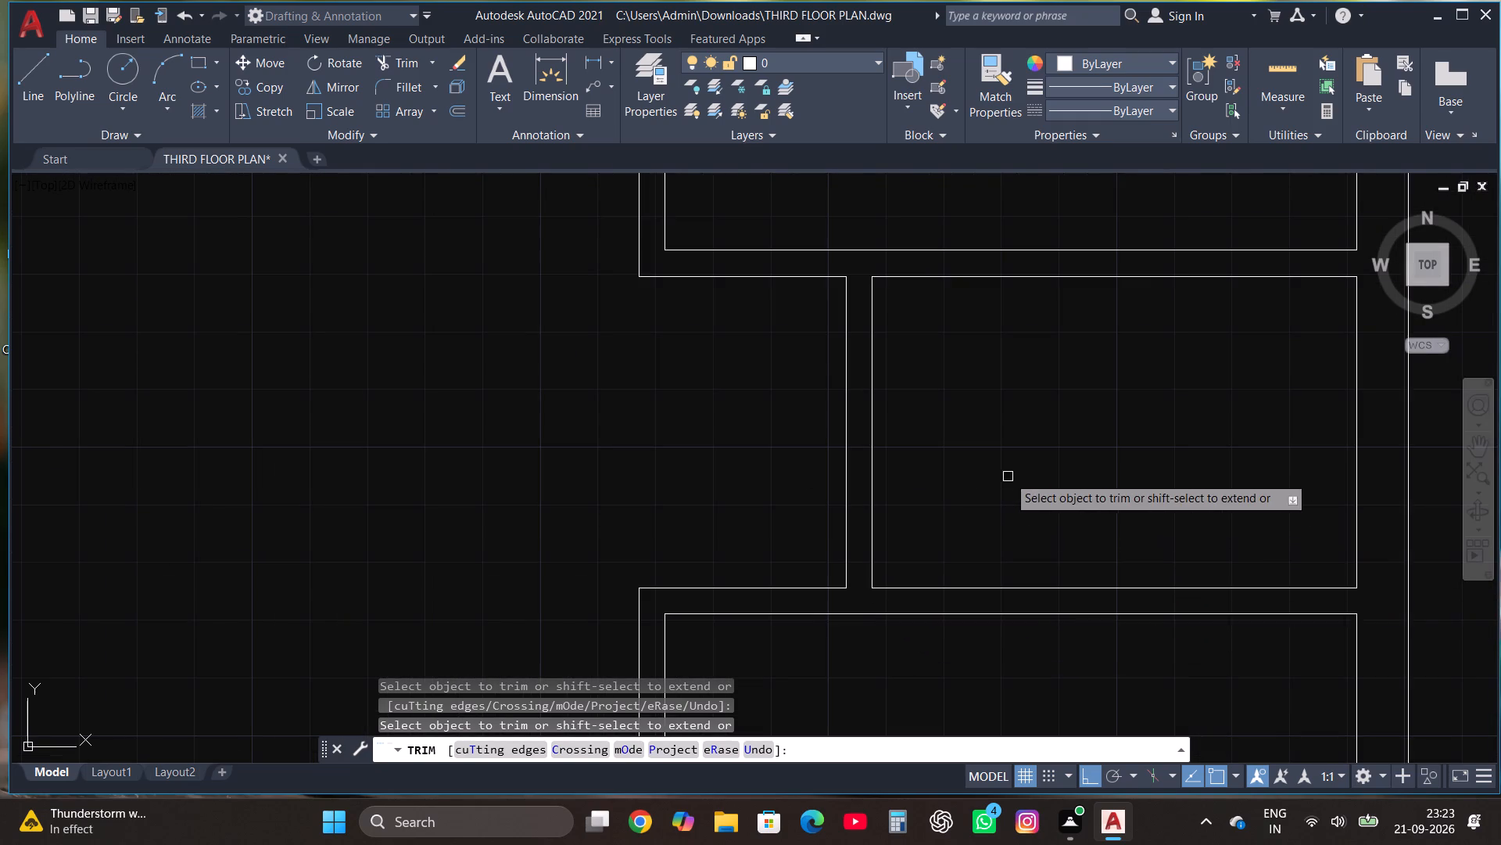
Trim the crossing lines where the lower-right rooms' dividing wall and the central room's bottom wall meet the long vertical wall.
scroll(1005, 476, down, 2)
scroll(876, 659, up, 2)
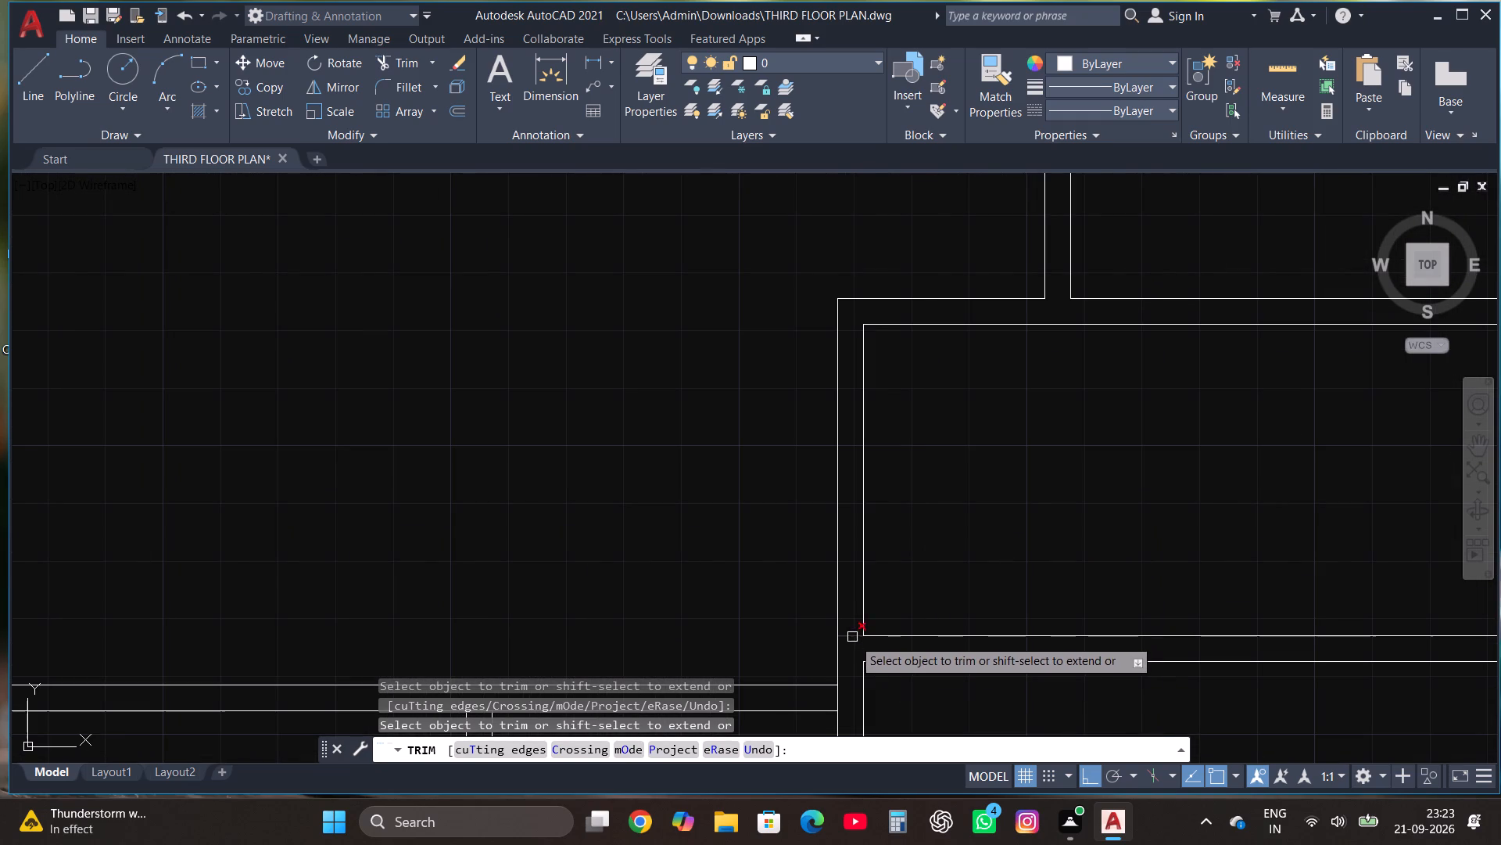
click(853, 638)
click(840, 699)
Trim the wall lines crossing the upper and lower stubs of the small room below the central room, undoing the mistaken trim.
scroll(836, 565, down, 3)
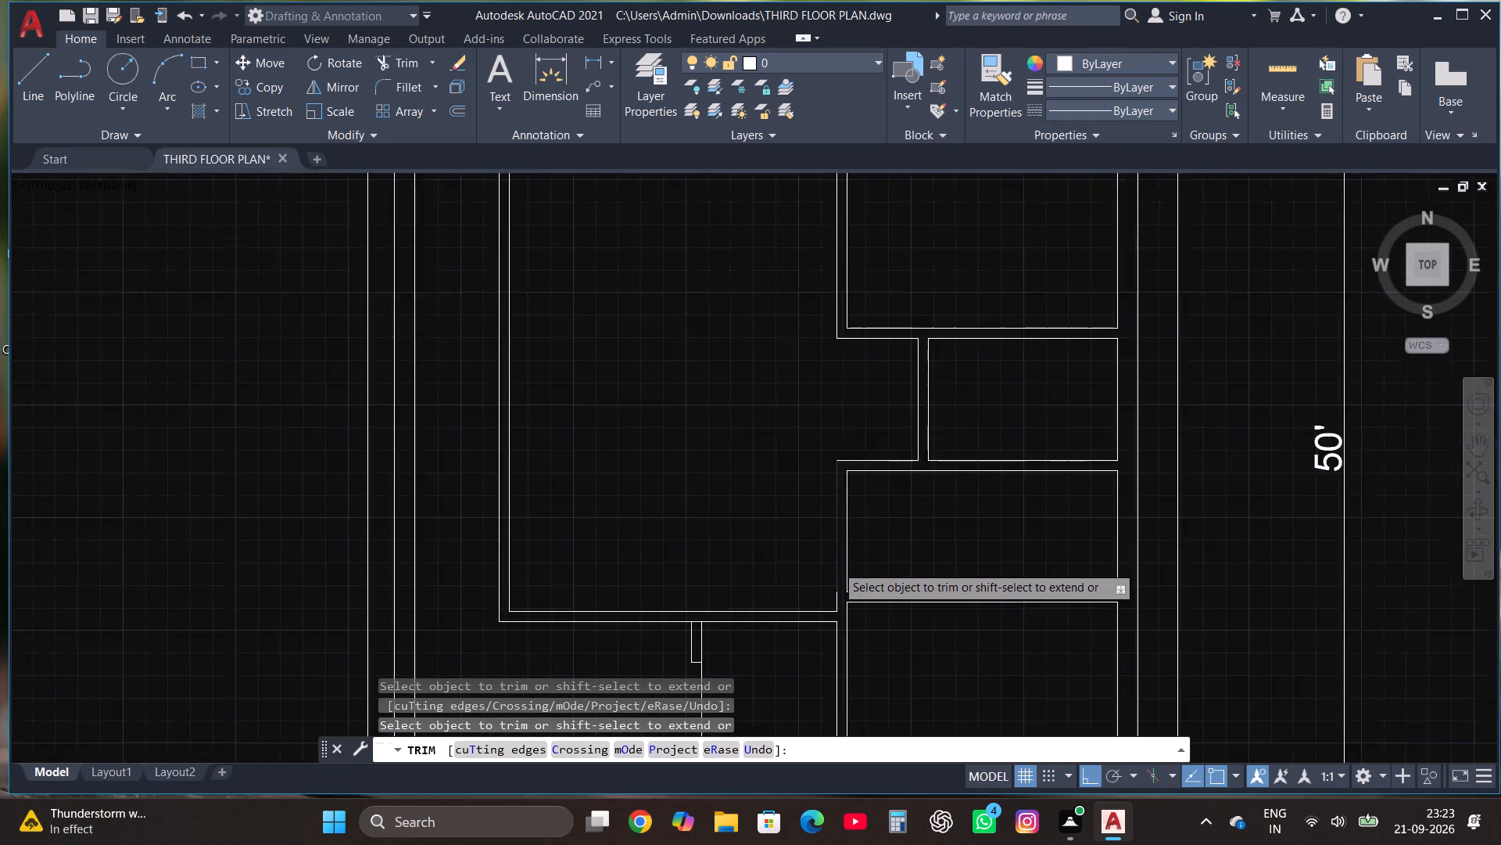
scroll(743, 616, up, 3)
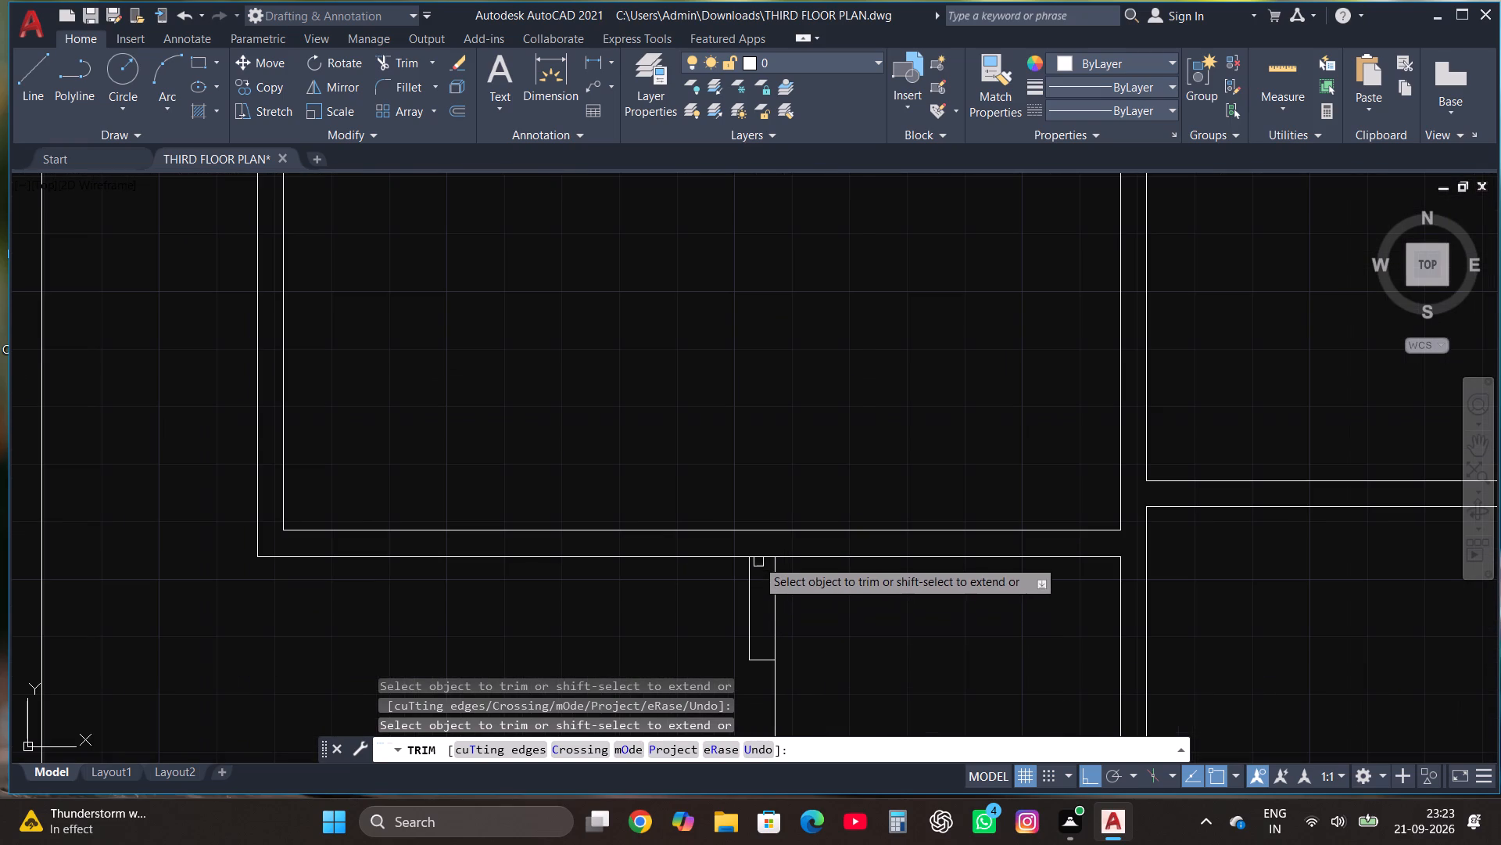
click(755, 556)
scroll(782, 479, down, 2)
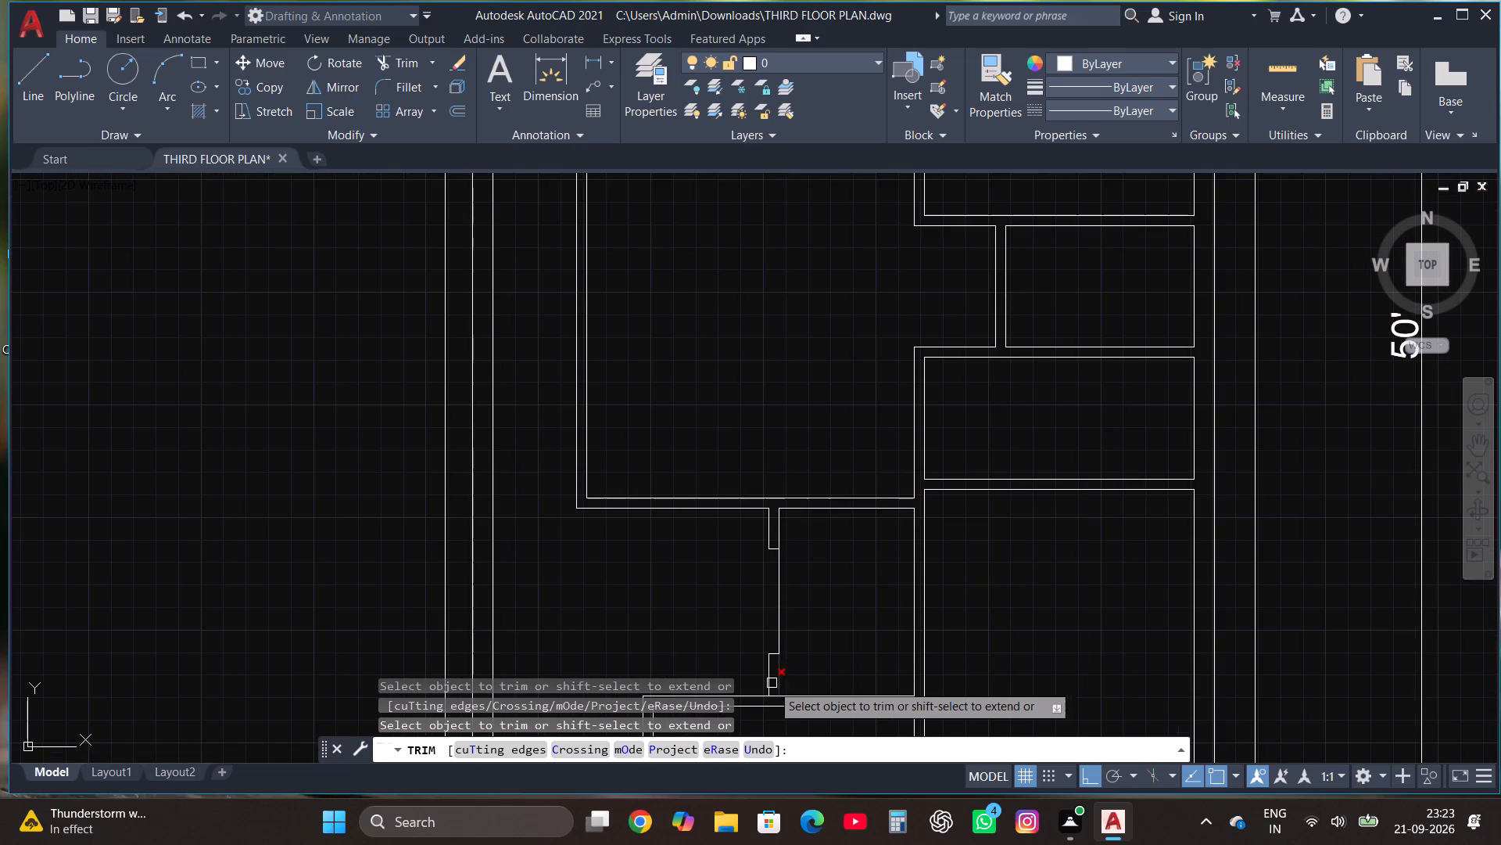
click(773, 699)
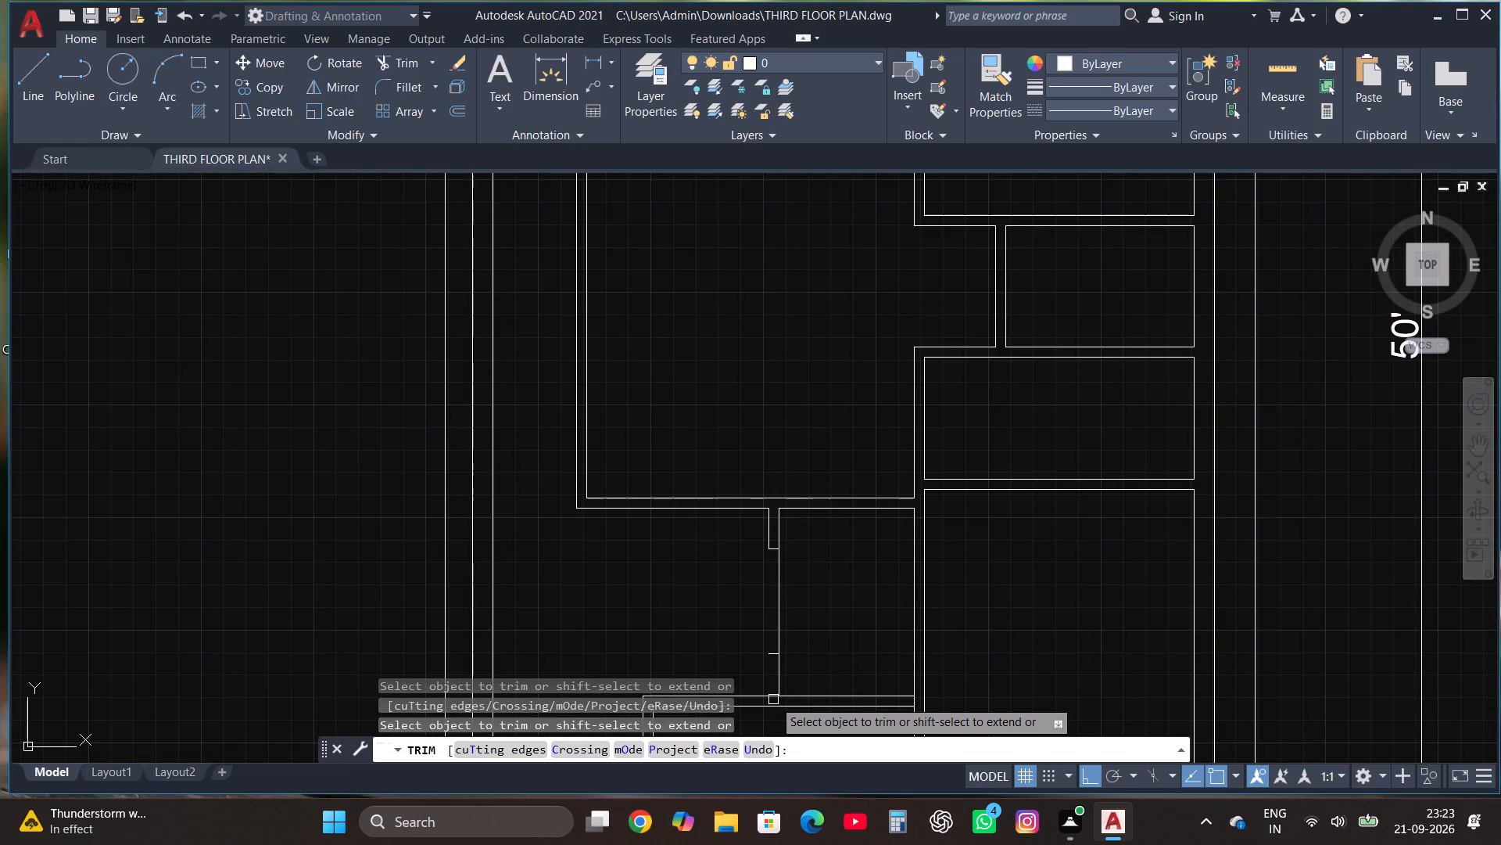
key(ctrl+z)
scroll(783, 570, down, 3)
scroll(796, 697, up, 4)
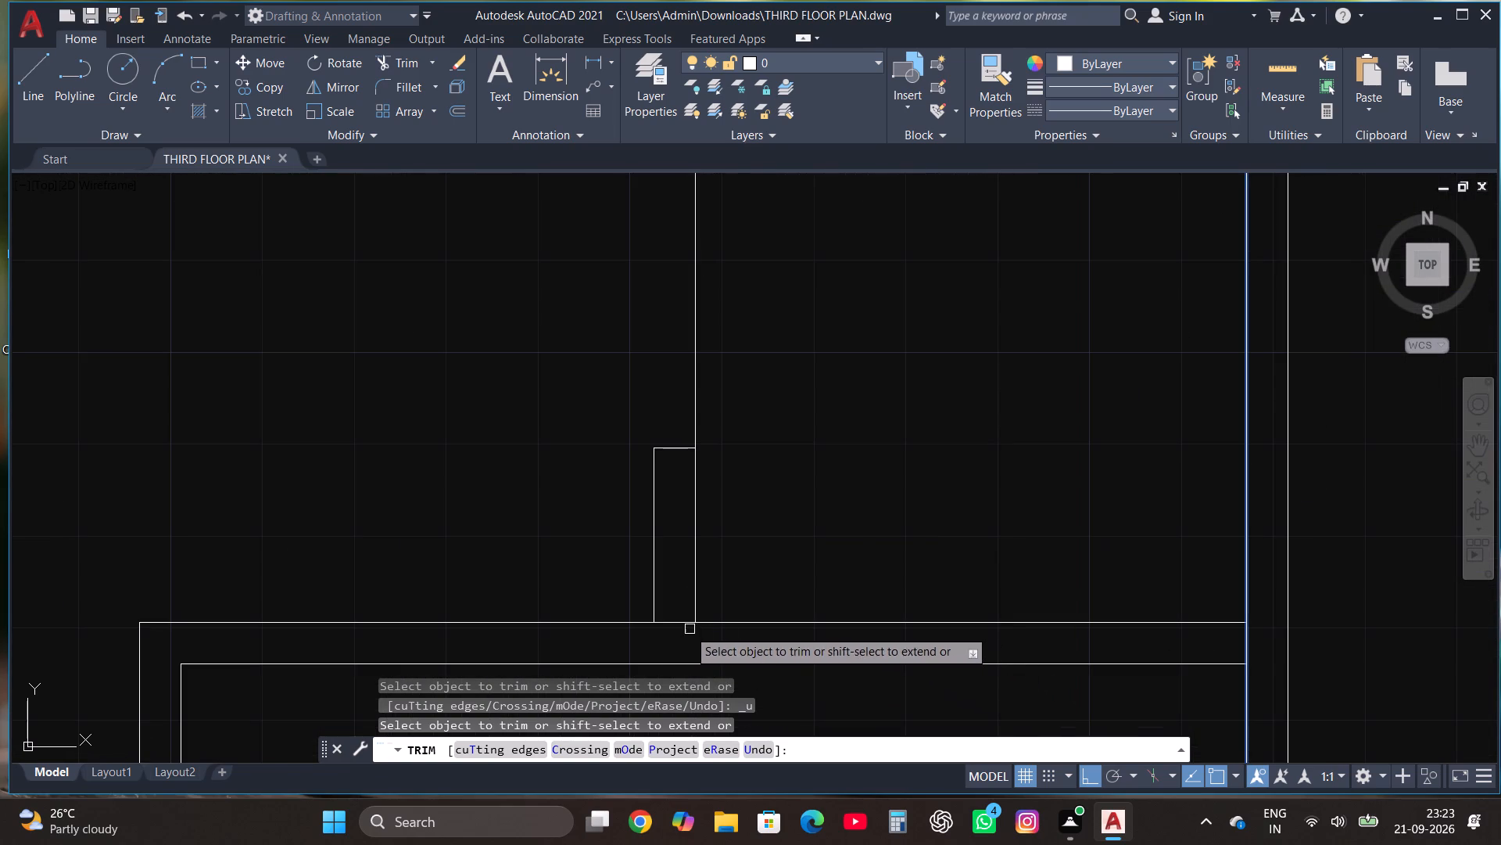
click(682, 626)
Inspect the lower rooms' wall junctions and the overall plan for remaining lines to trim.
scroll(754, 520, down, 3)
scroll(894, 549, up, 1)
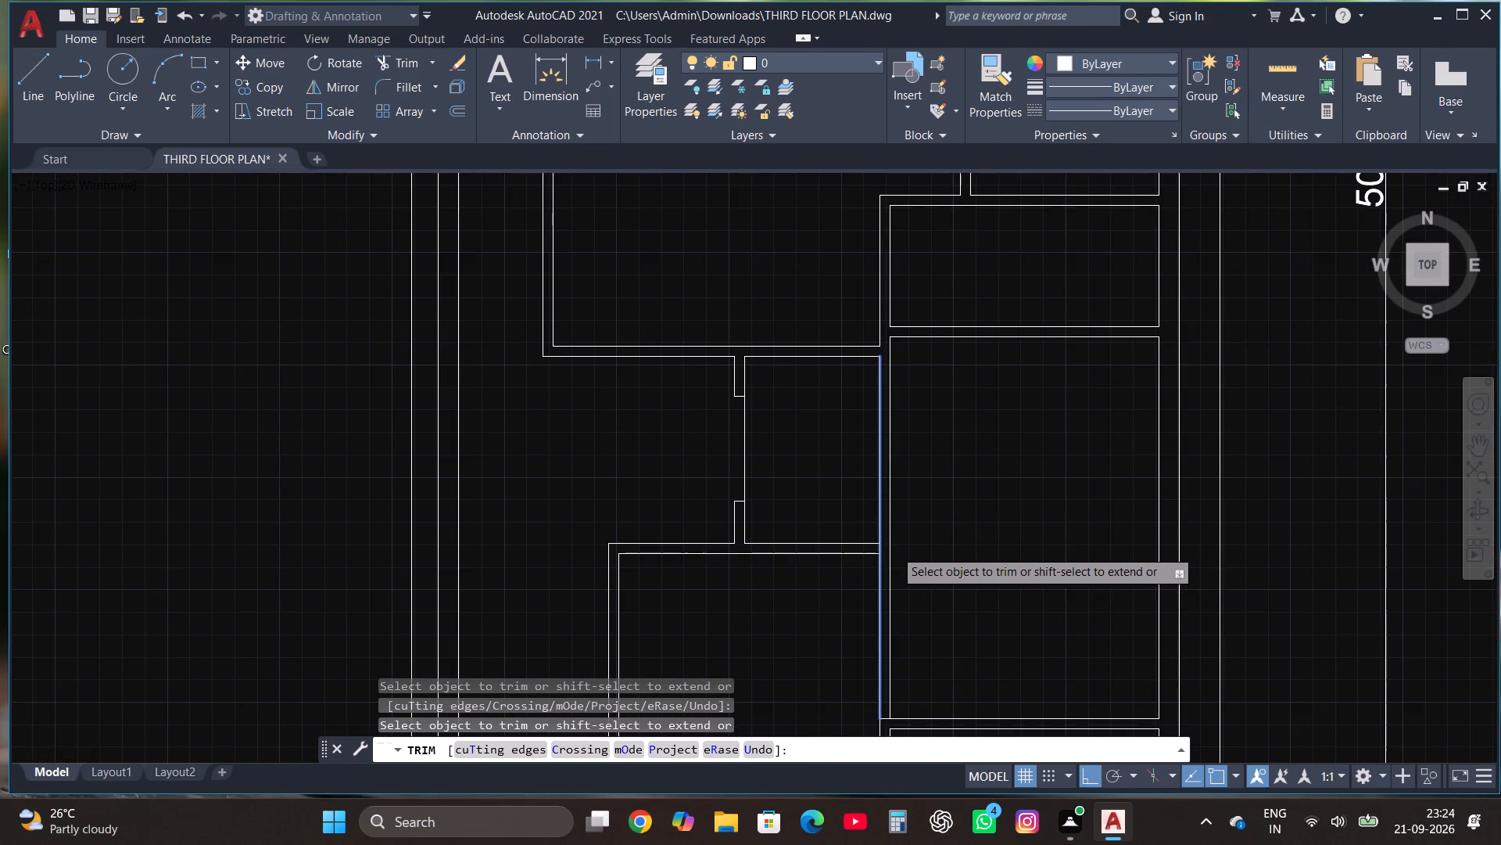
scroll(894, 549, up, 1)
scroll(899, 550, down, 2)
scroll(1069, 462, down, 1)
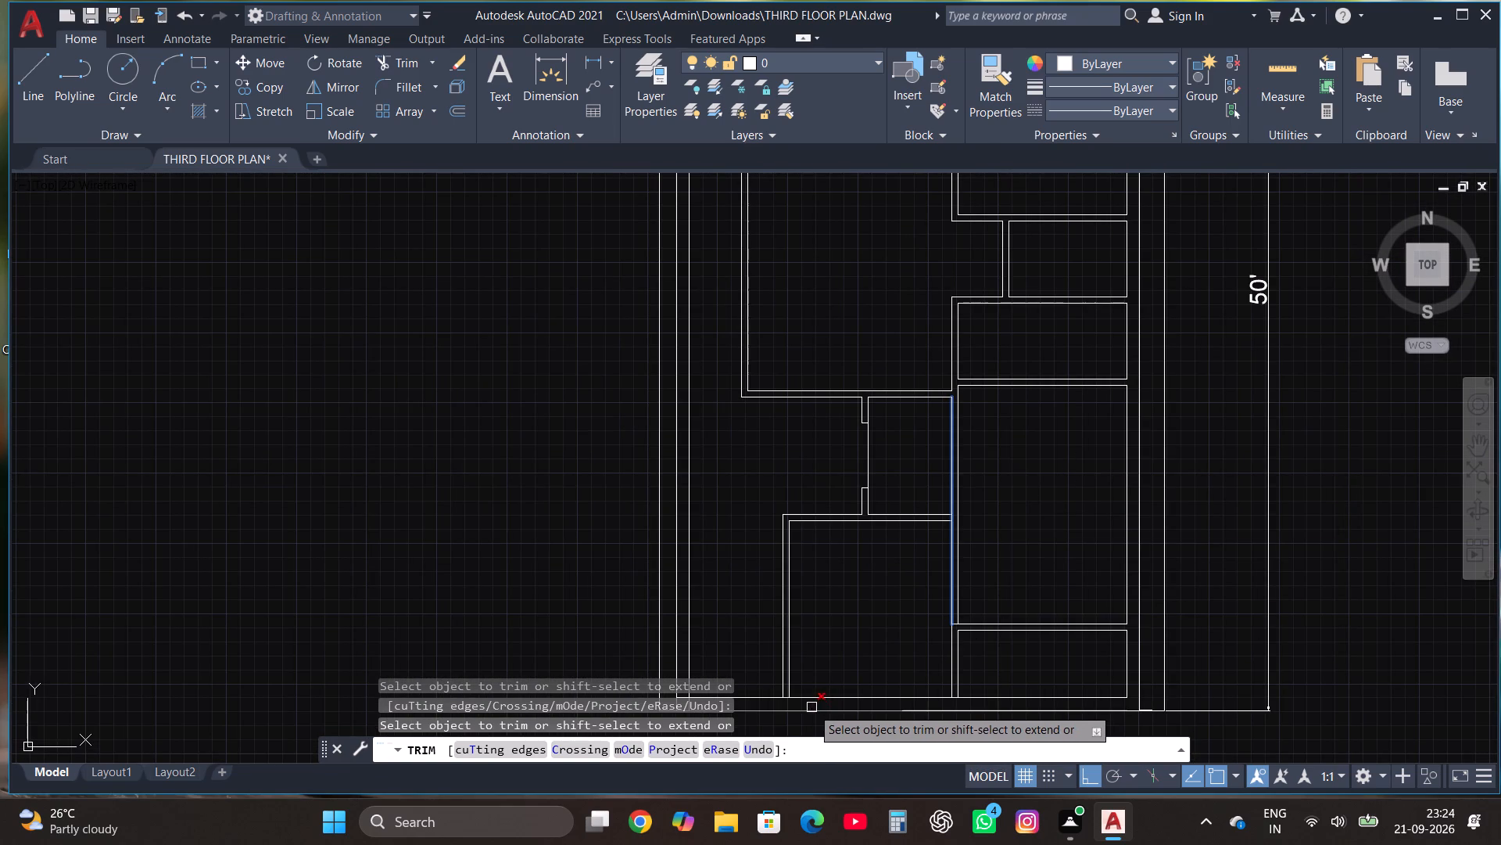
scroll(809, 704, up, 2)
key(Escape)
scroll(819, 572, down, 2)
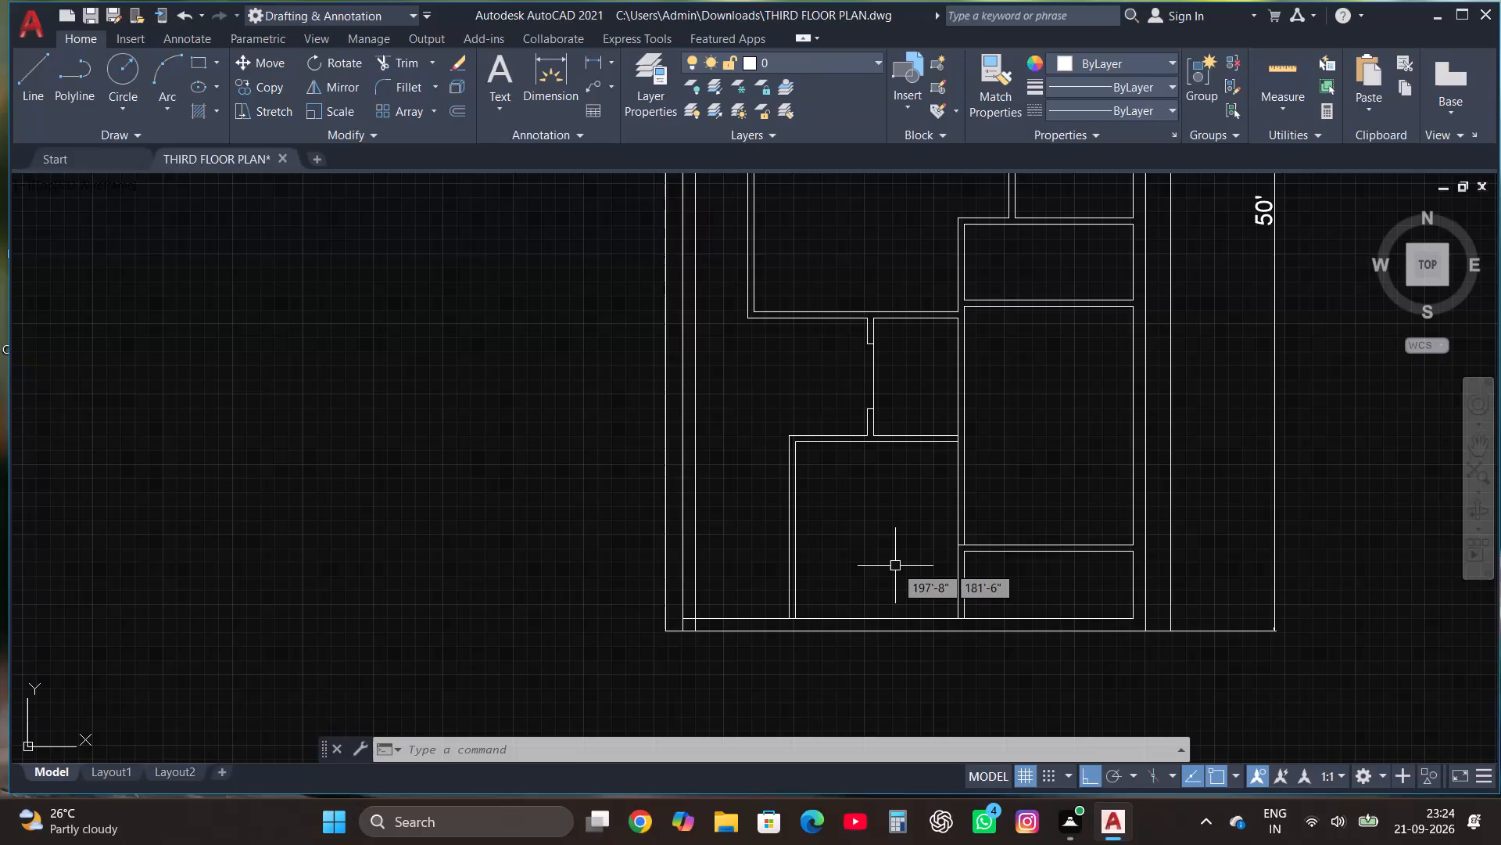
scroll(895, 566, down, 2)
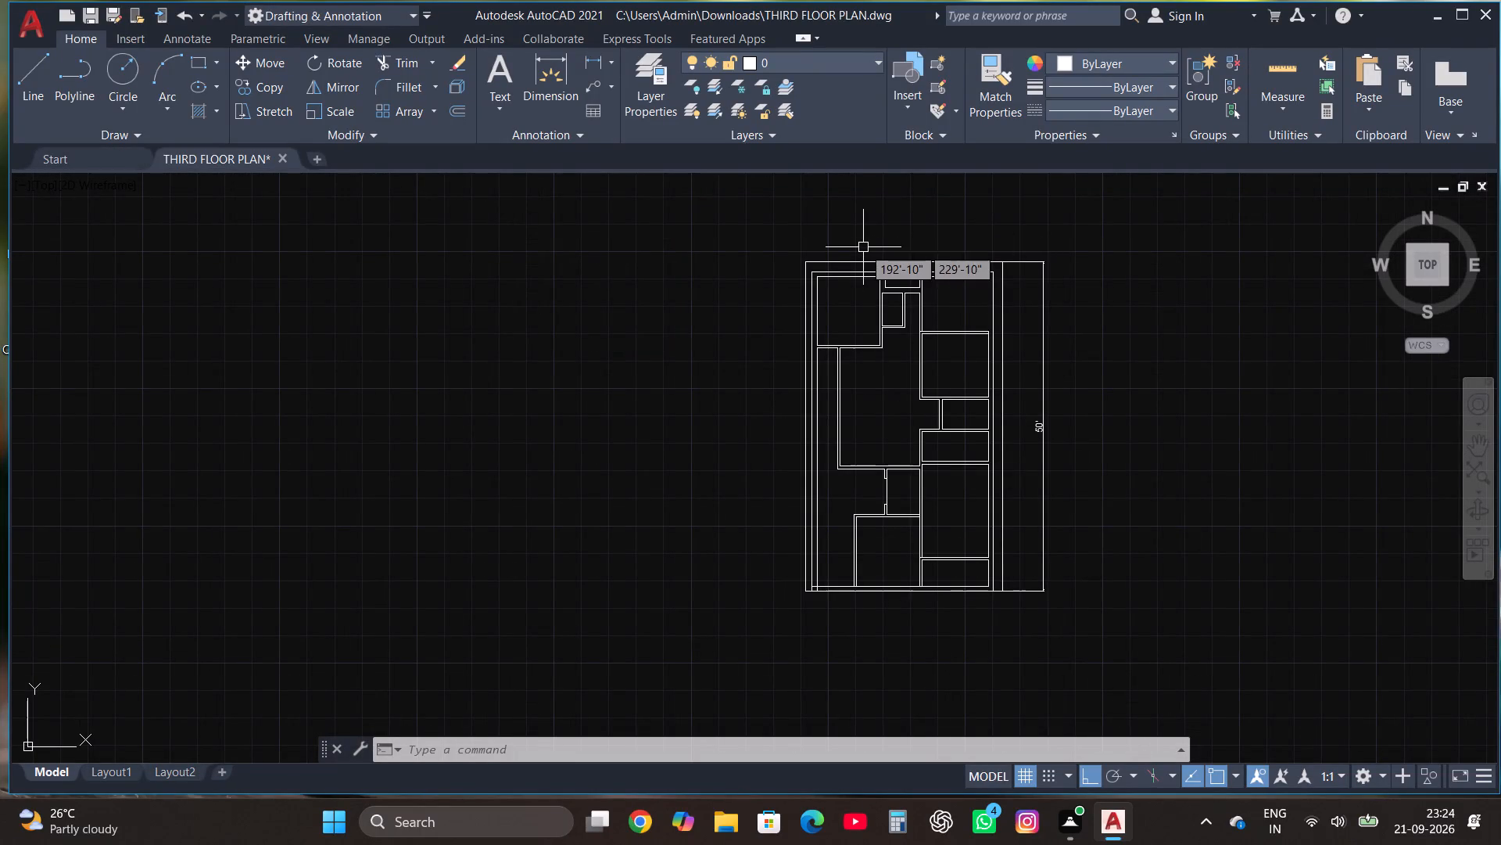
Draw a short rectangle from the upper-left room's outer wall corner along the top wall, spanning the wall's thickness.
scroll(863, 244, up, 3)
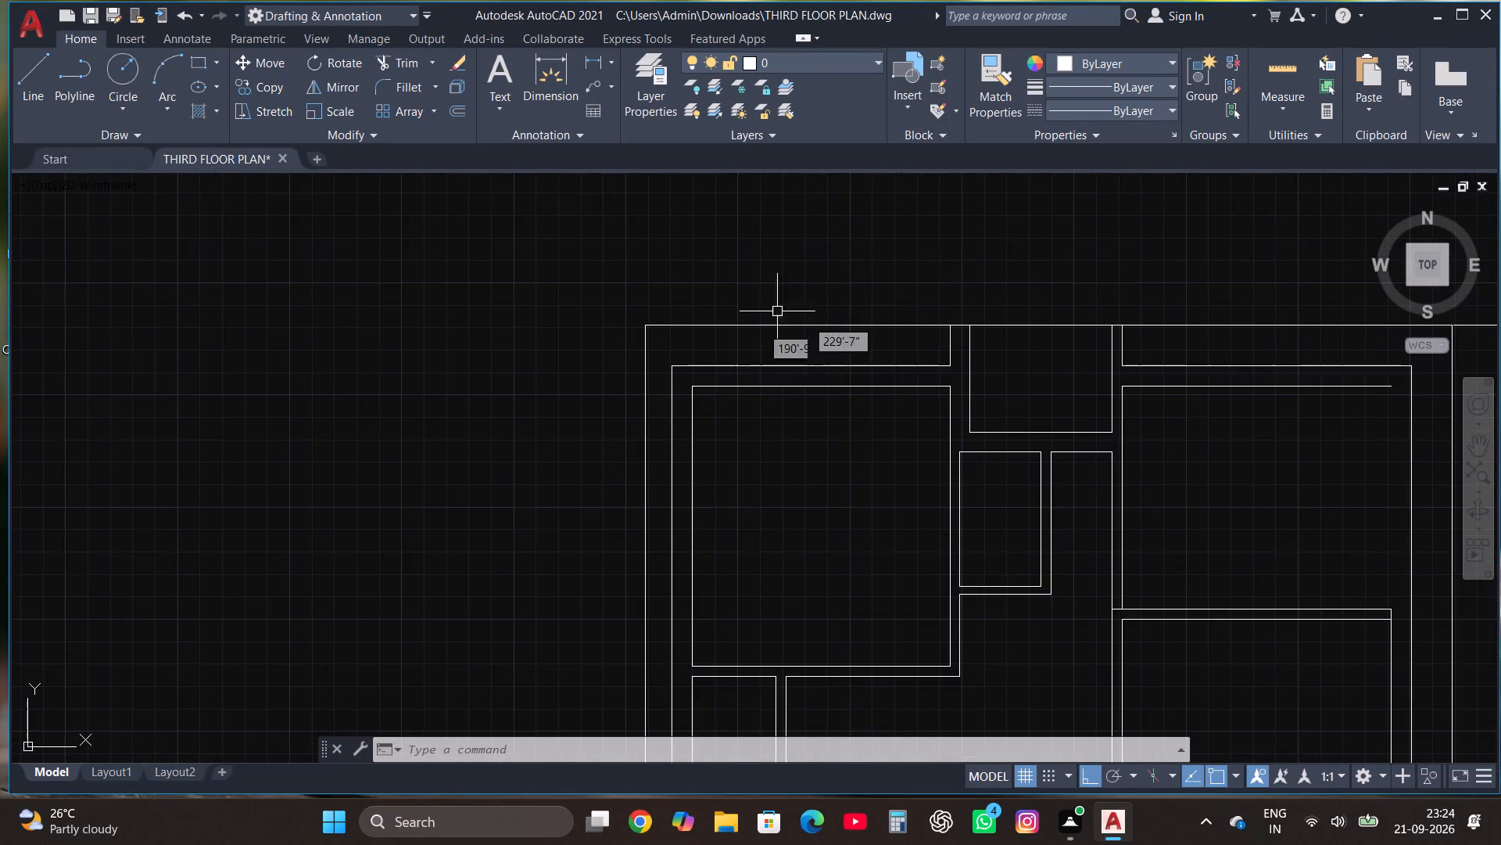
scroll(721, 360, up, 2)
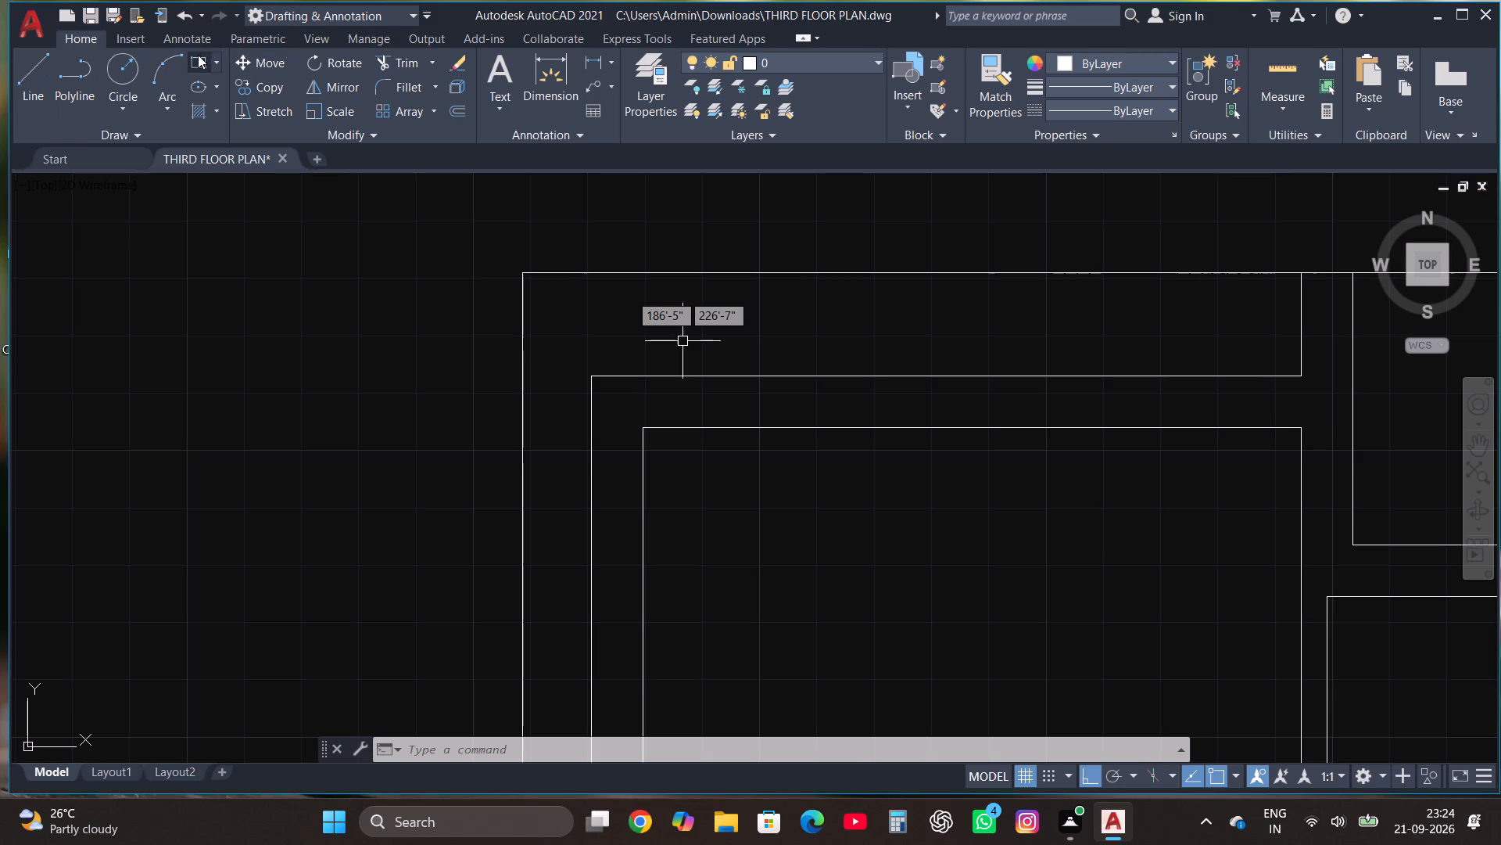
click(193, 59)
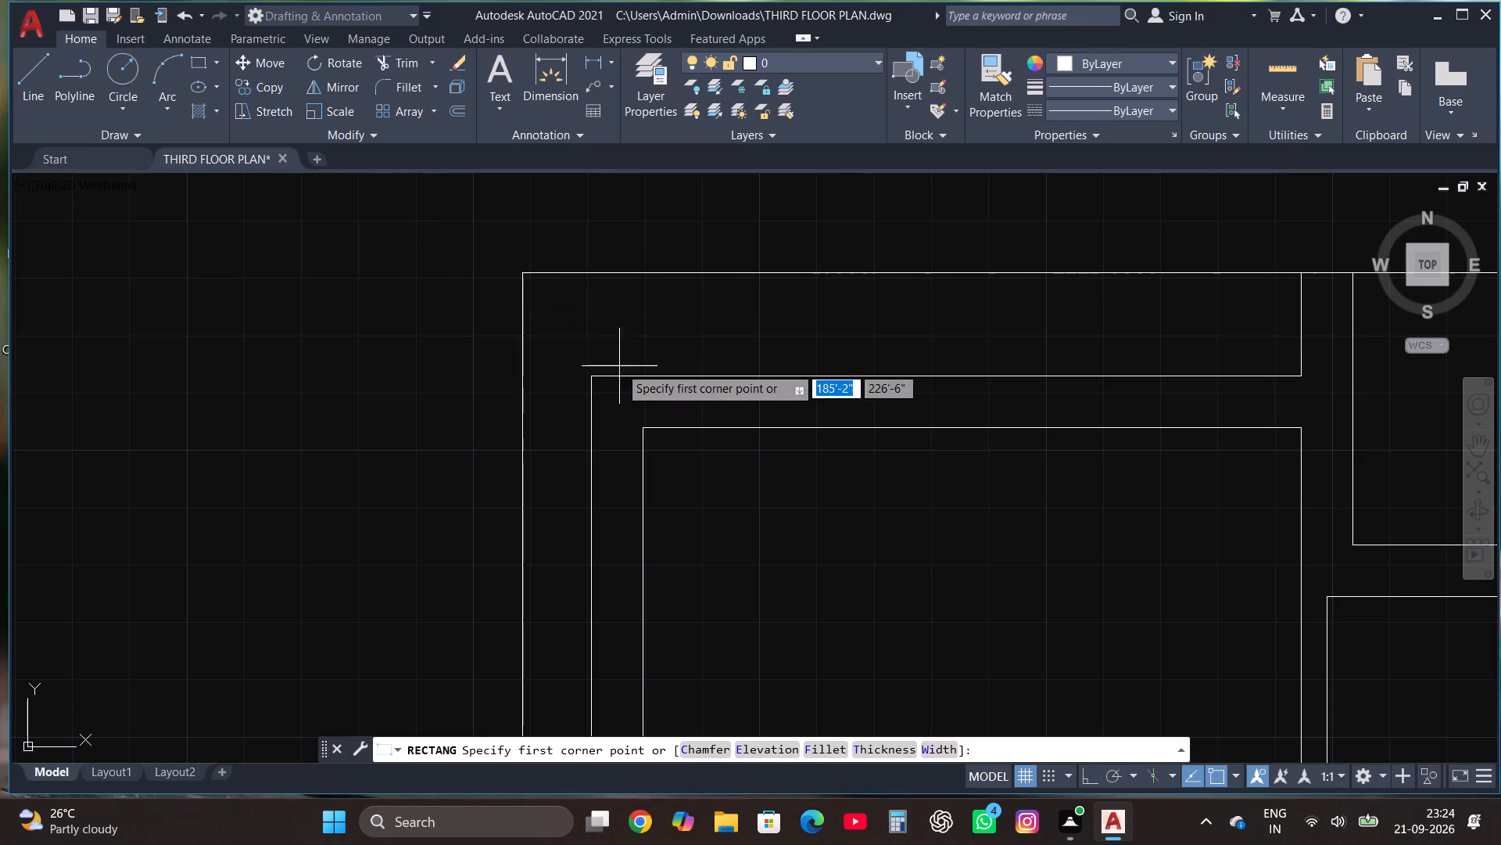
click(593, 375)
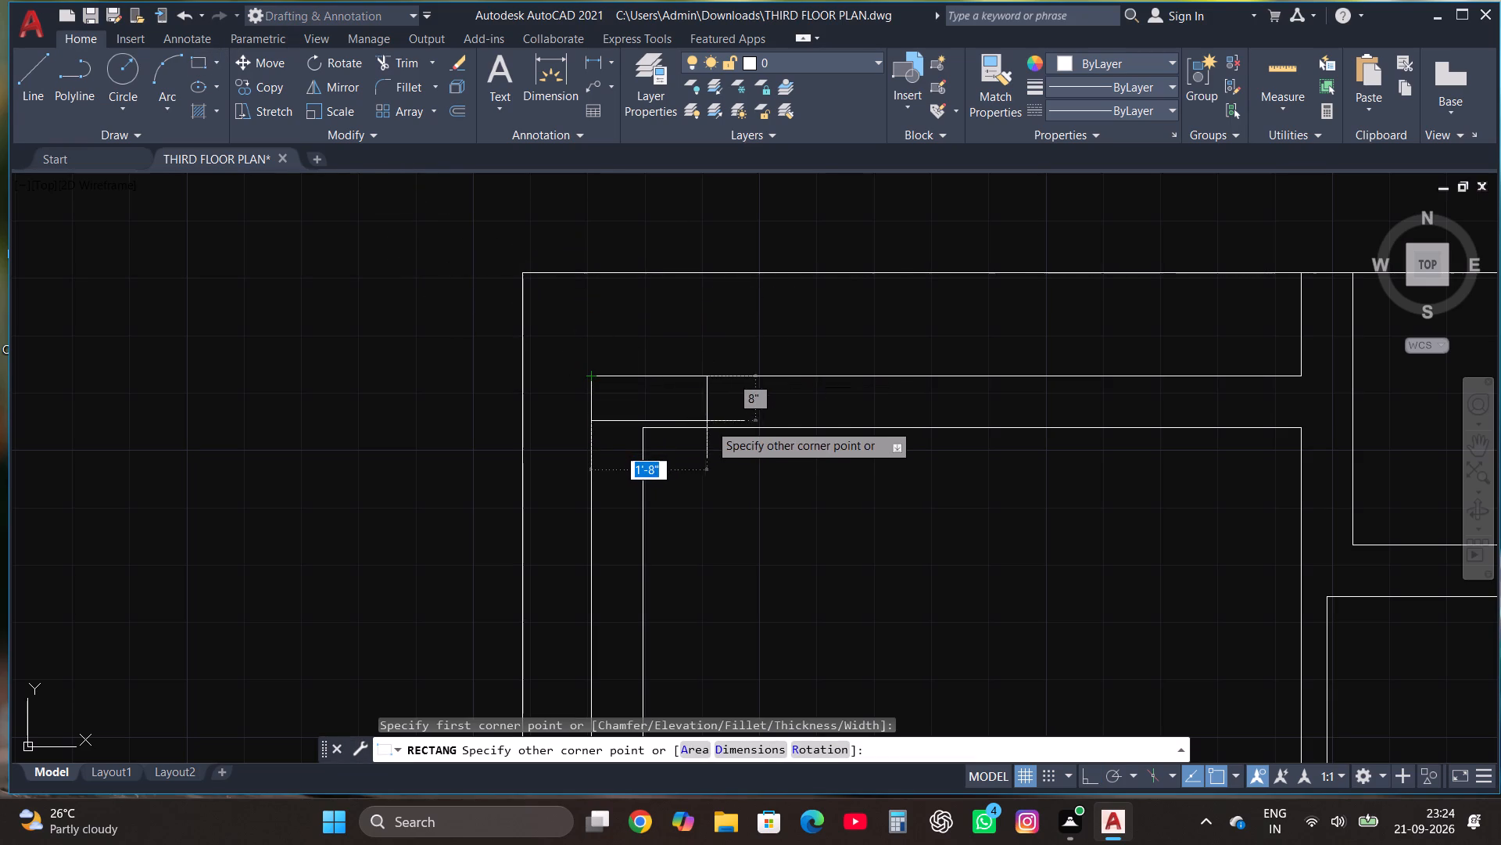
click(718, 427)
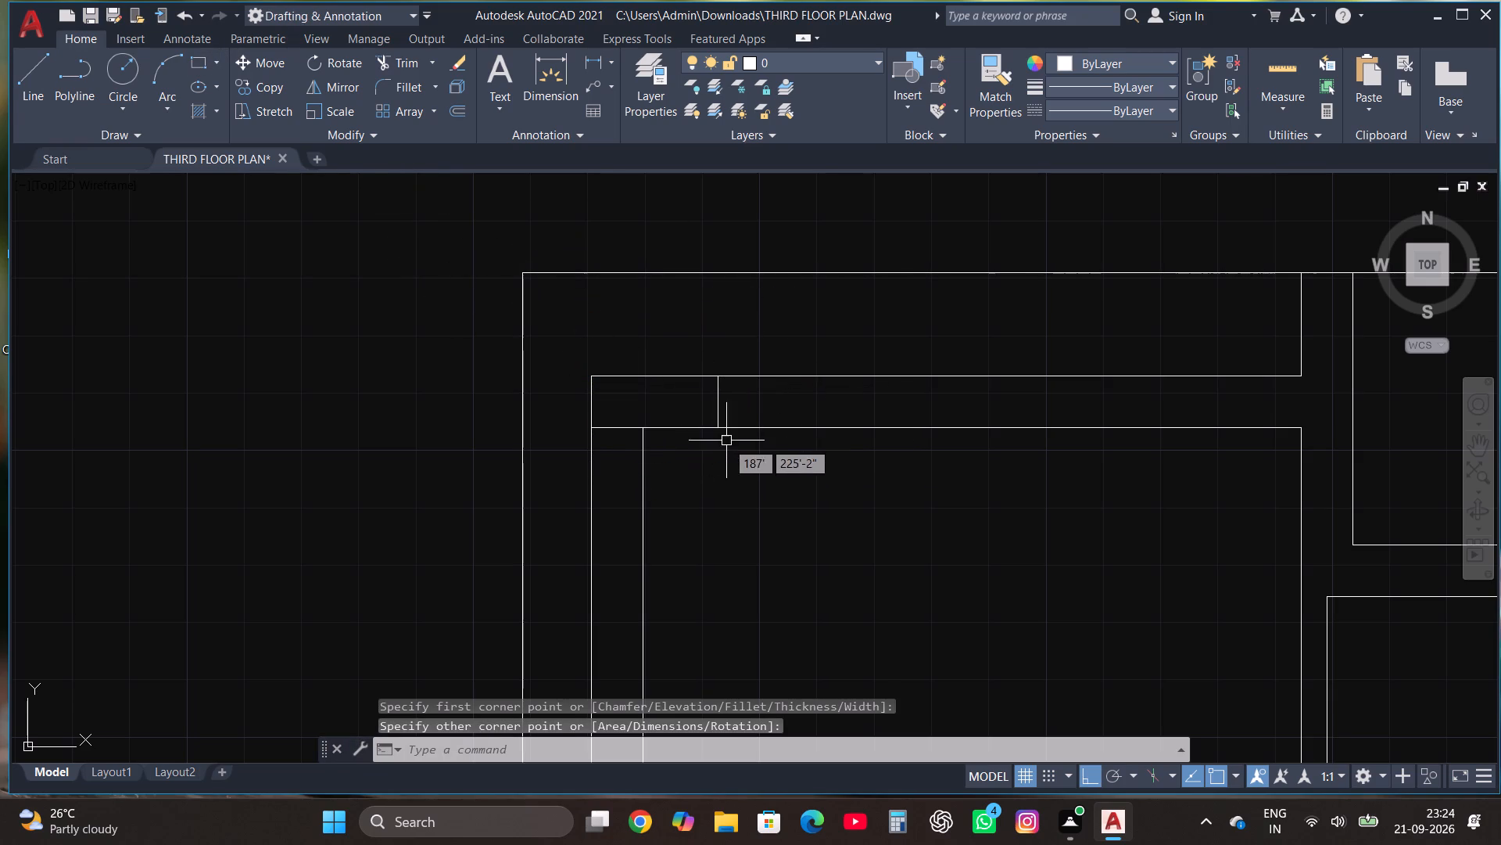
Copy the short top-wall rectangle to the upper-right room's top wall, placing one at its left end and one at its right end.
click(719, 416)
click(263, 89)
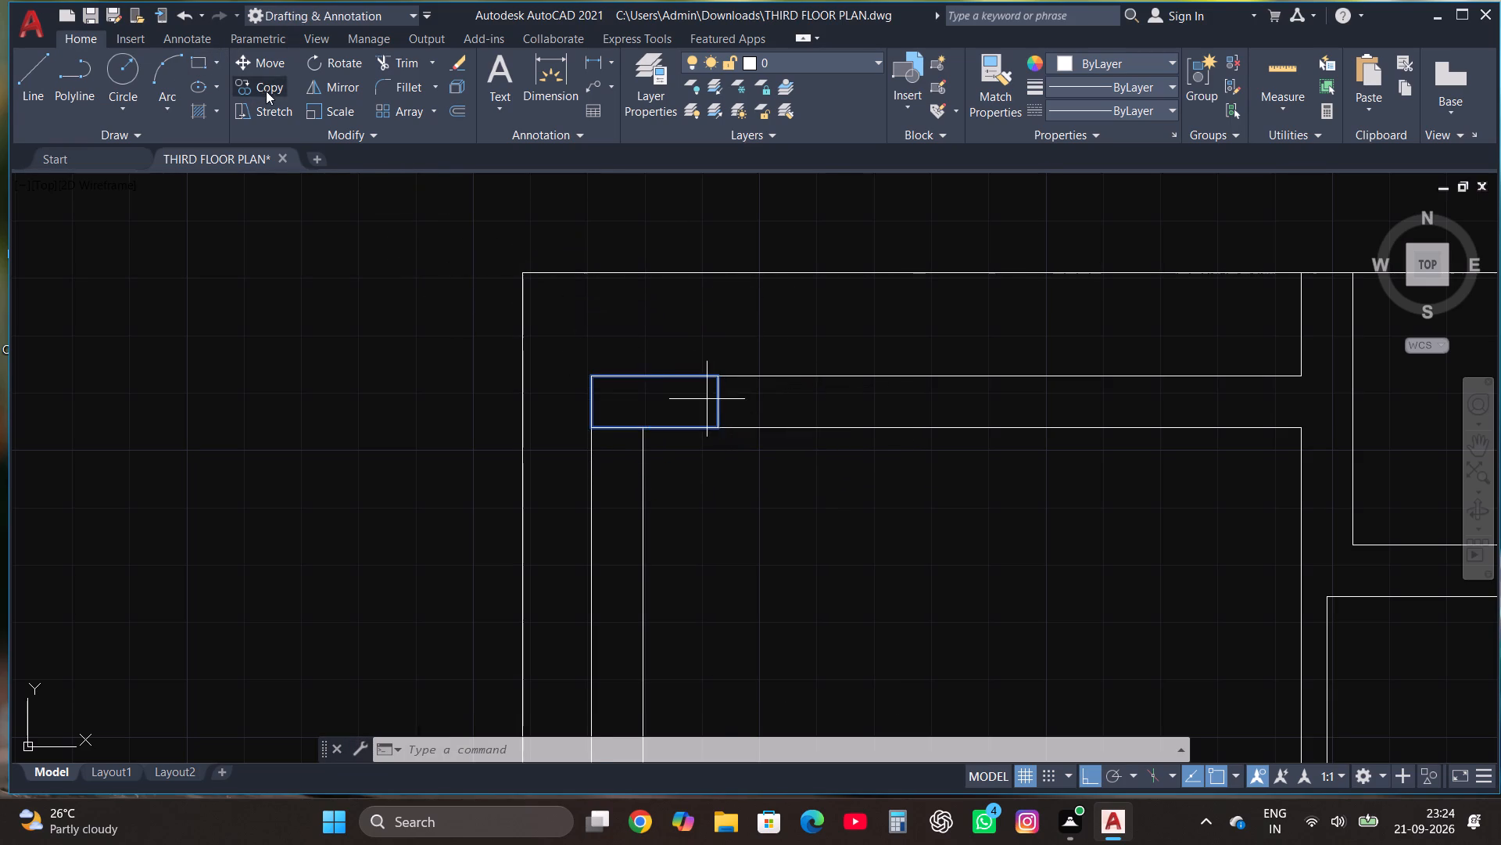
click(761, 750)
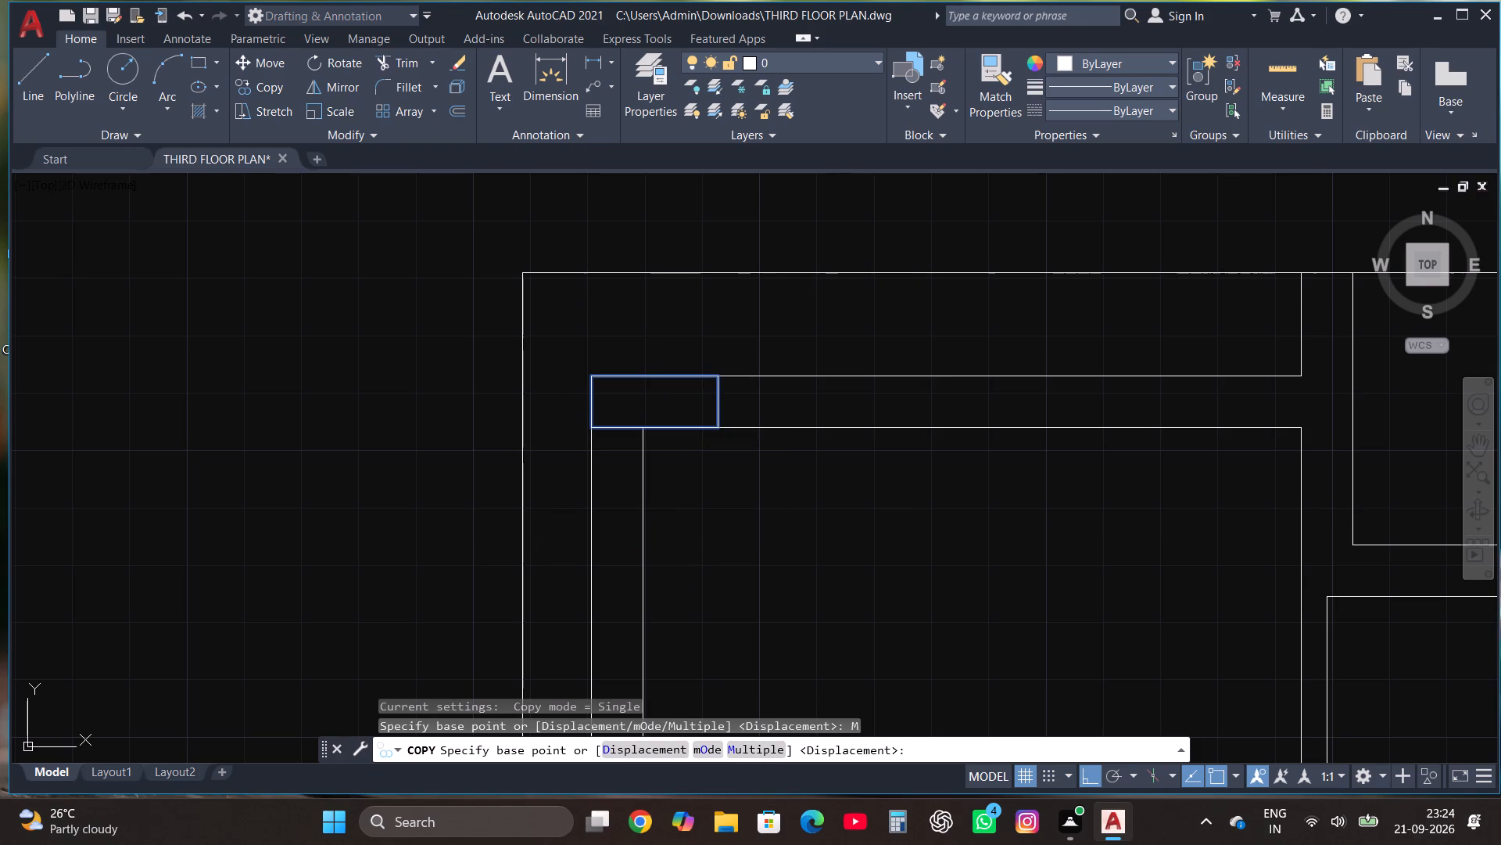
click(589, 431)
scroll(632, 444, down, 2)
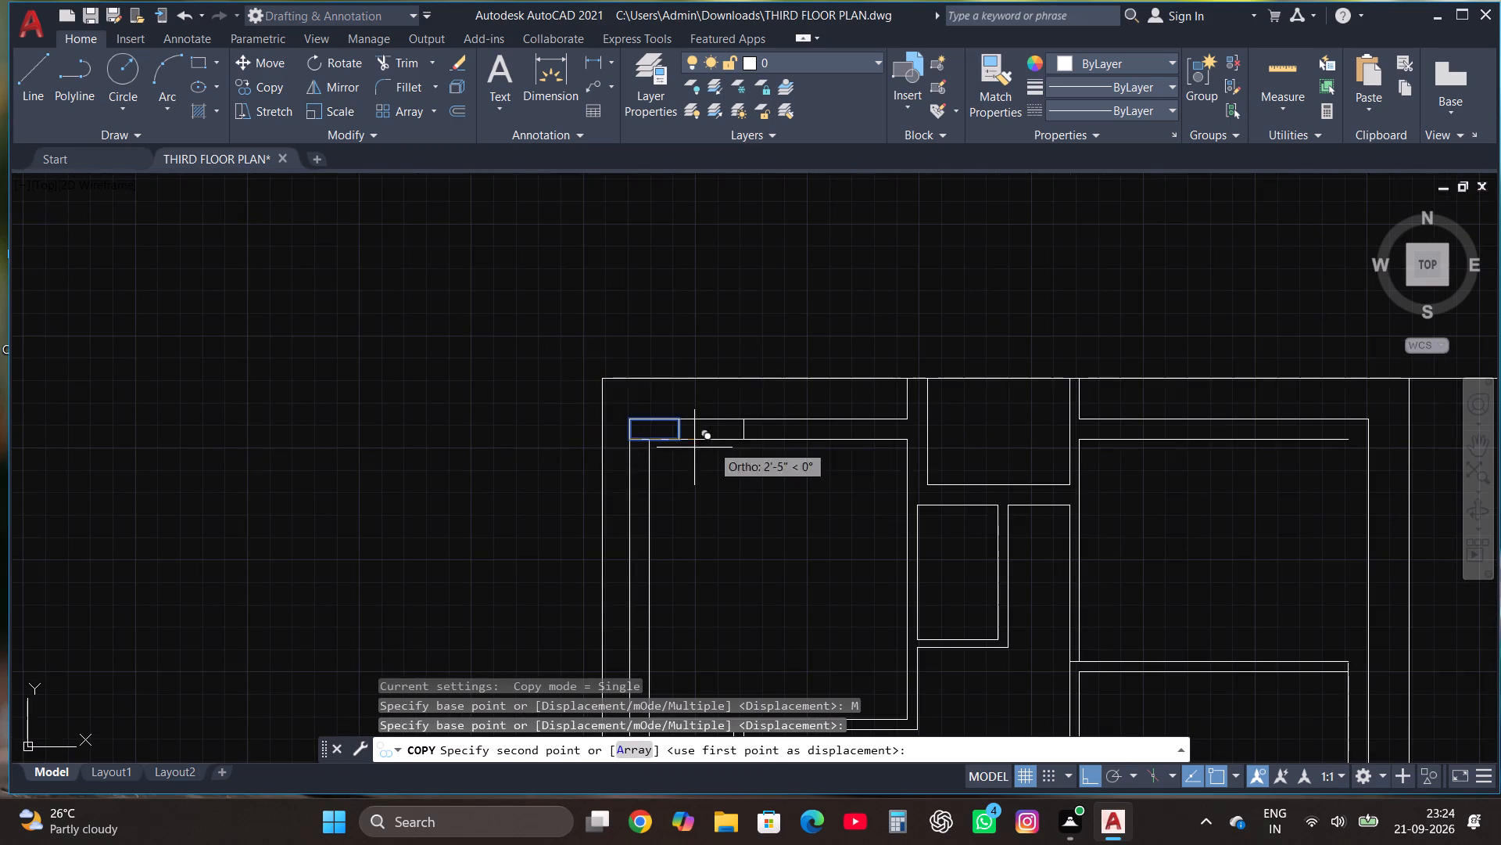
scroll(1087, 440, up, 2)
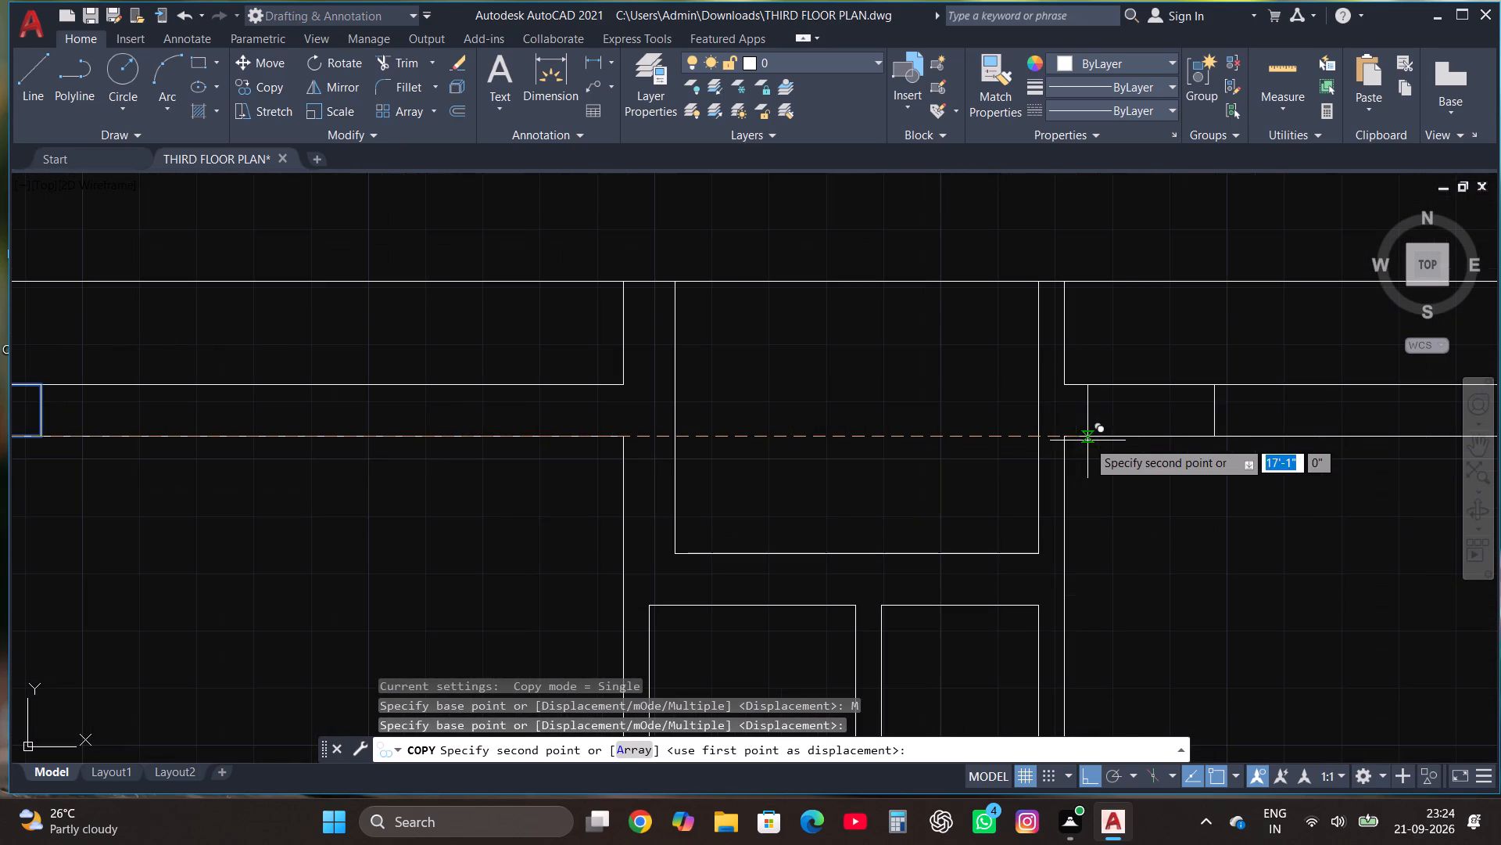
click(1041, 447)
scroll(742, 480, down, 1)
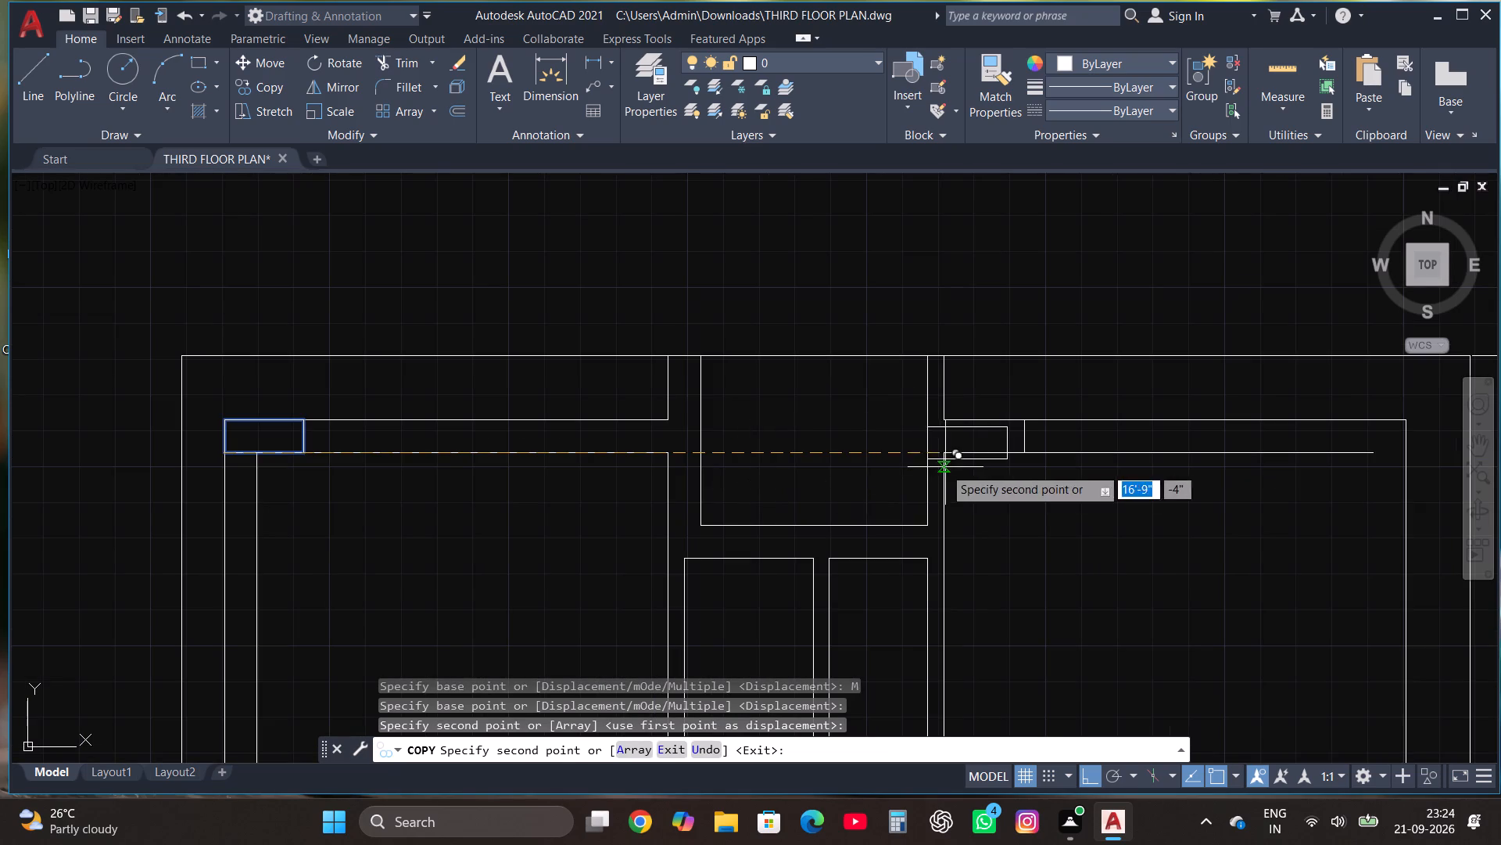
click(1327, 439)
scroll(969, 252, down, 1)
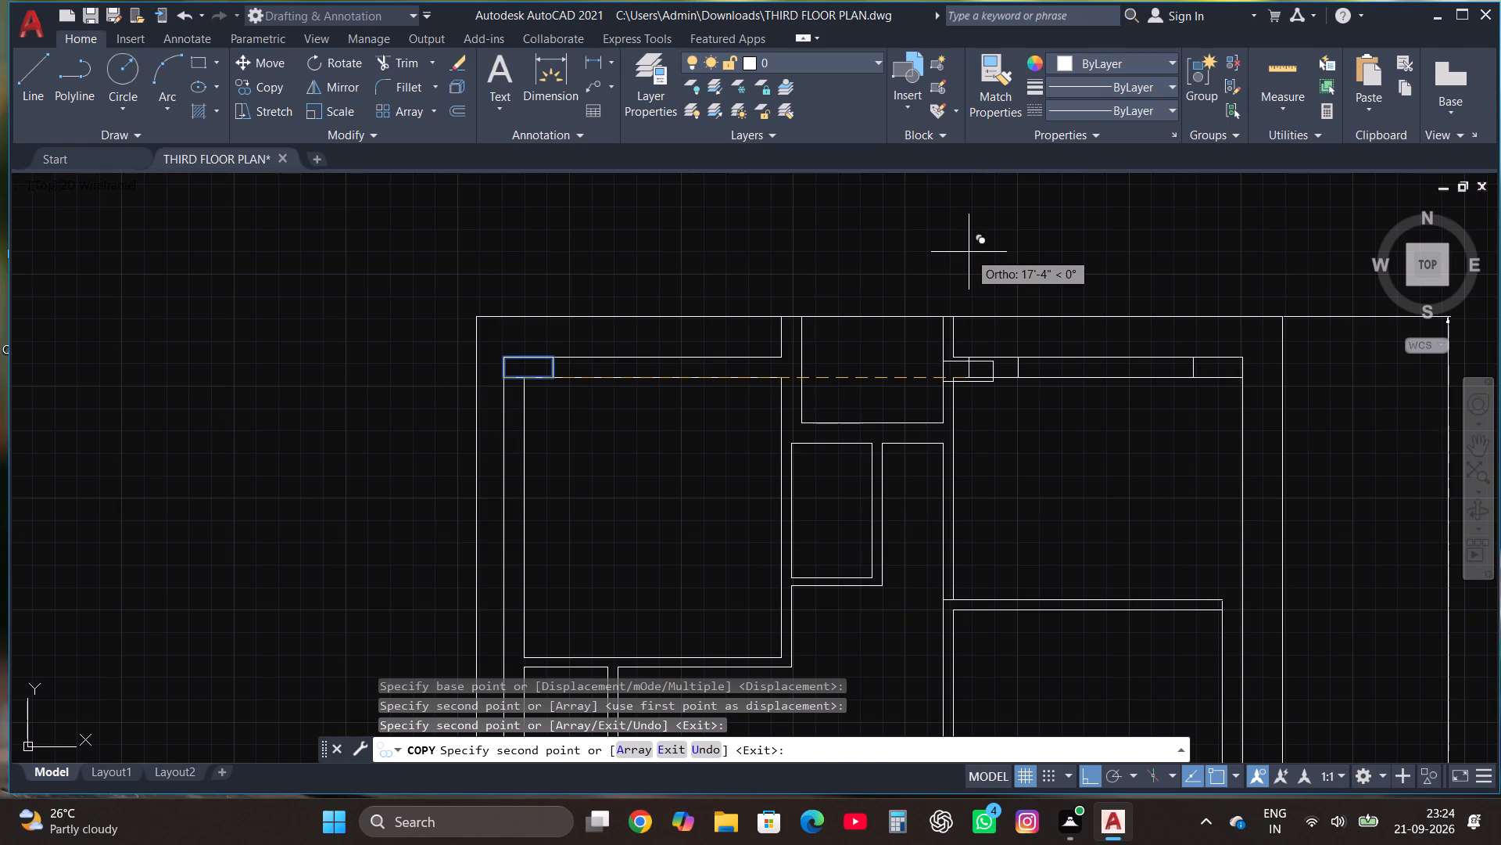
key(F8)
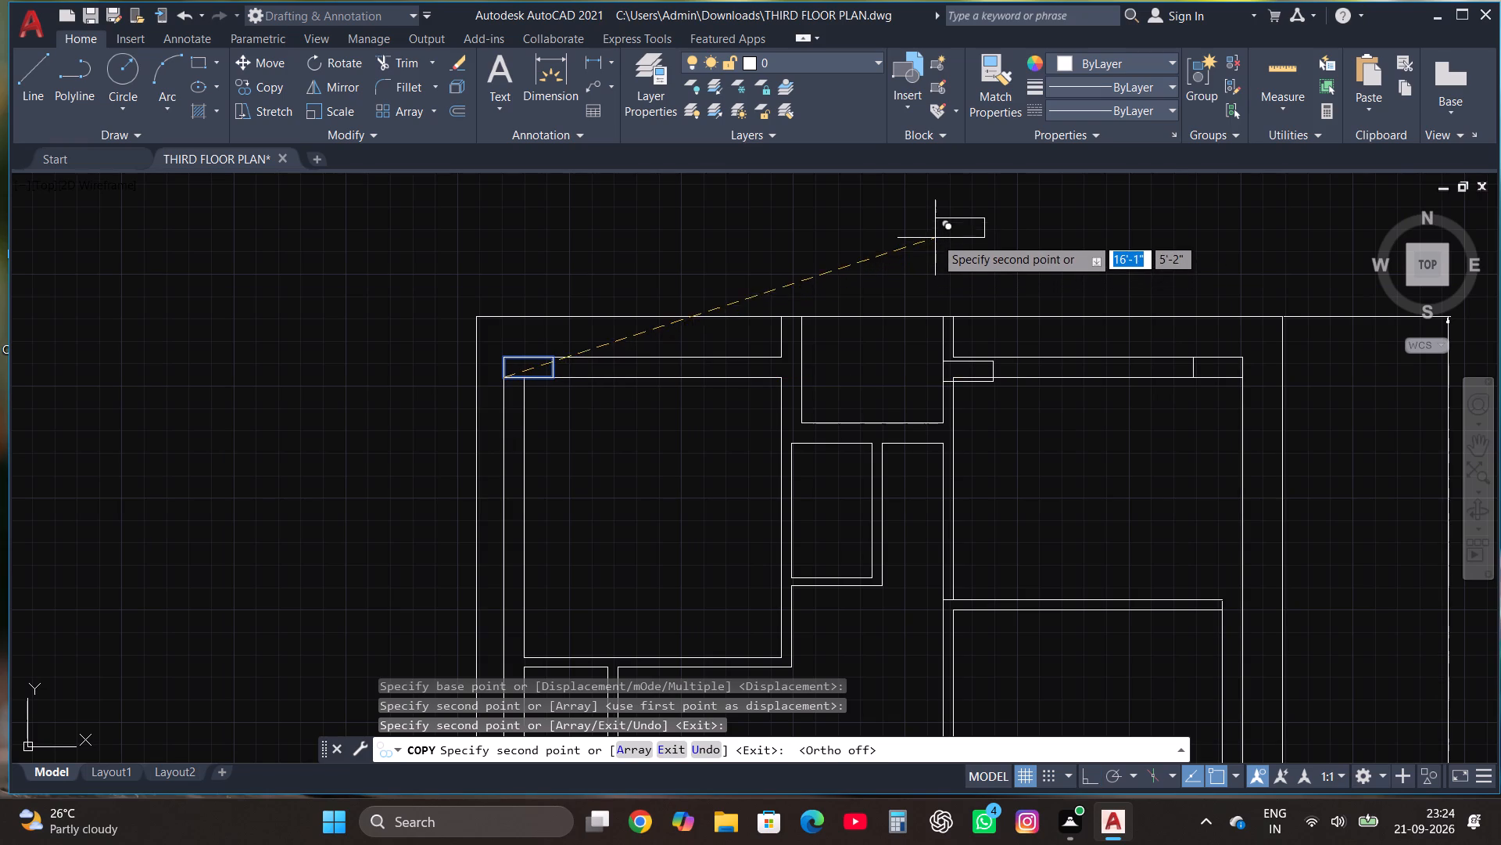
scroll(935, 237, down, 2)
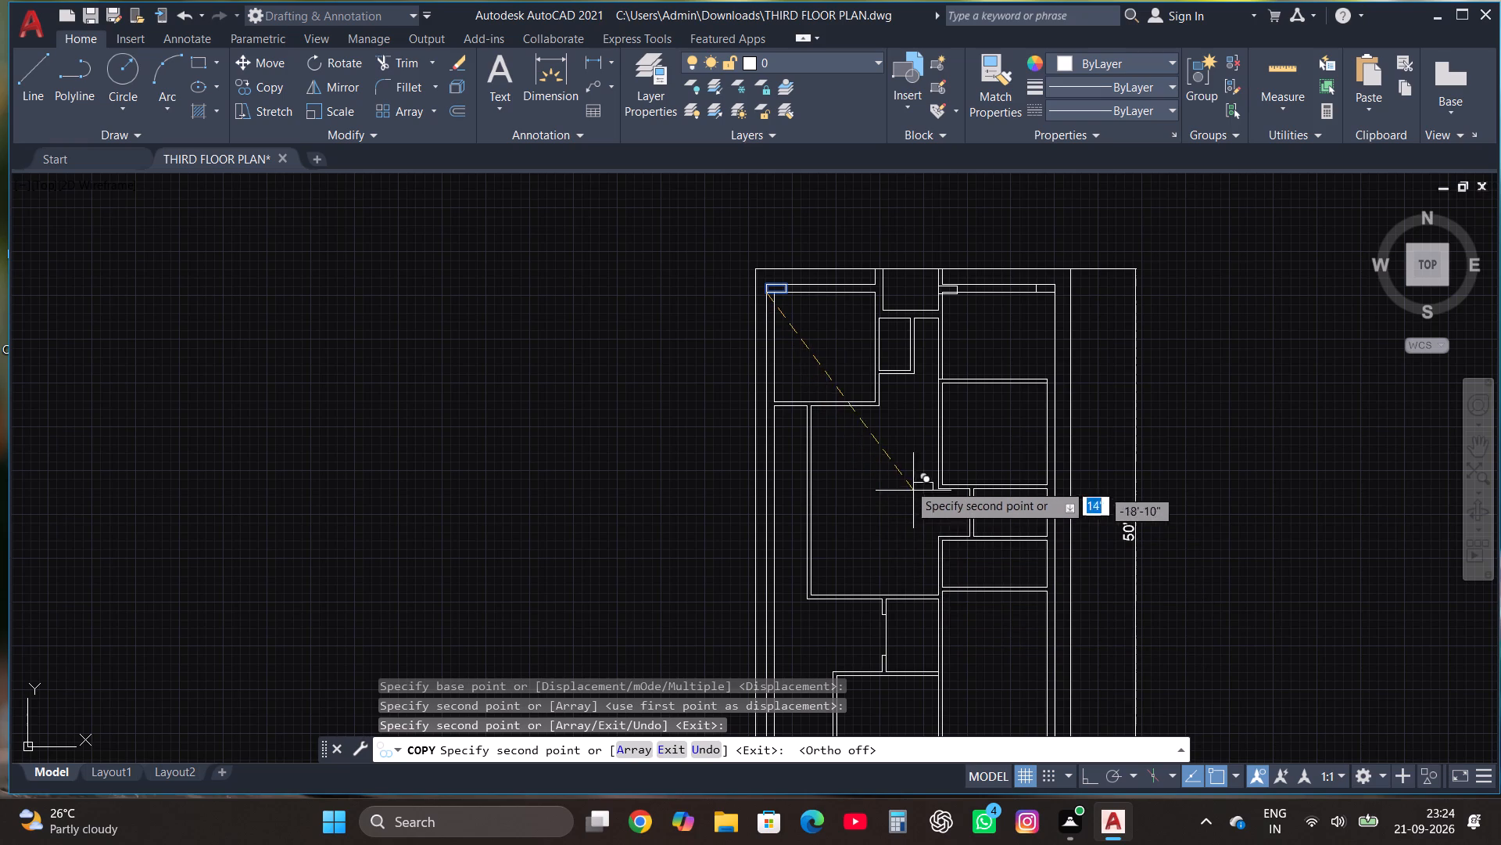
scroll(899, 465, down, 1)
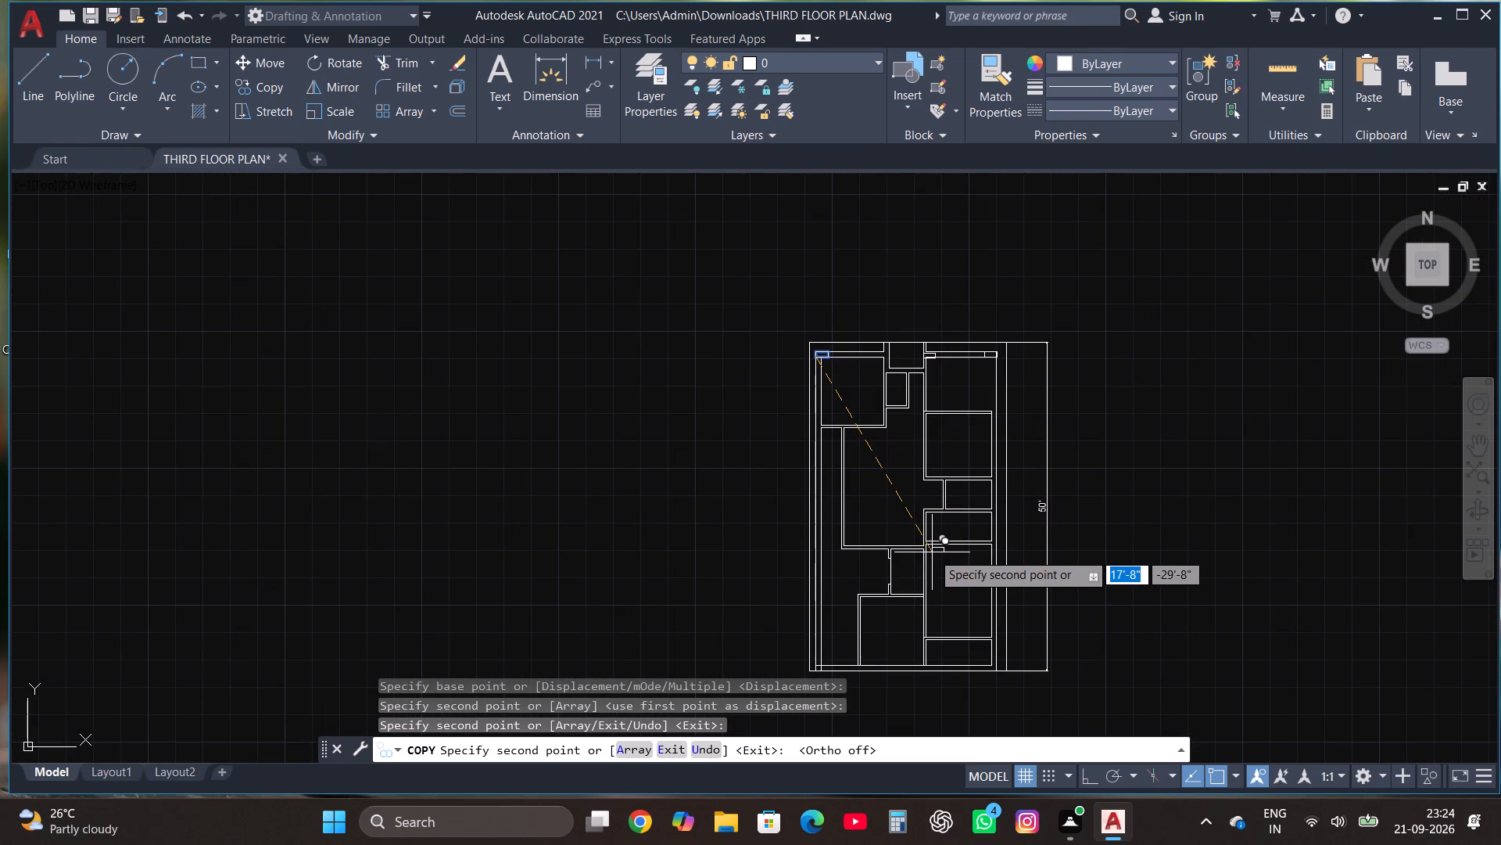
scroll(909, 566, up, 2)
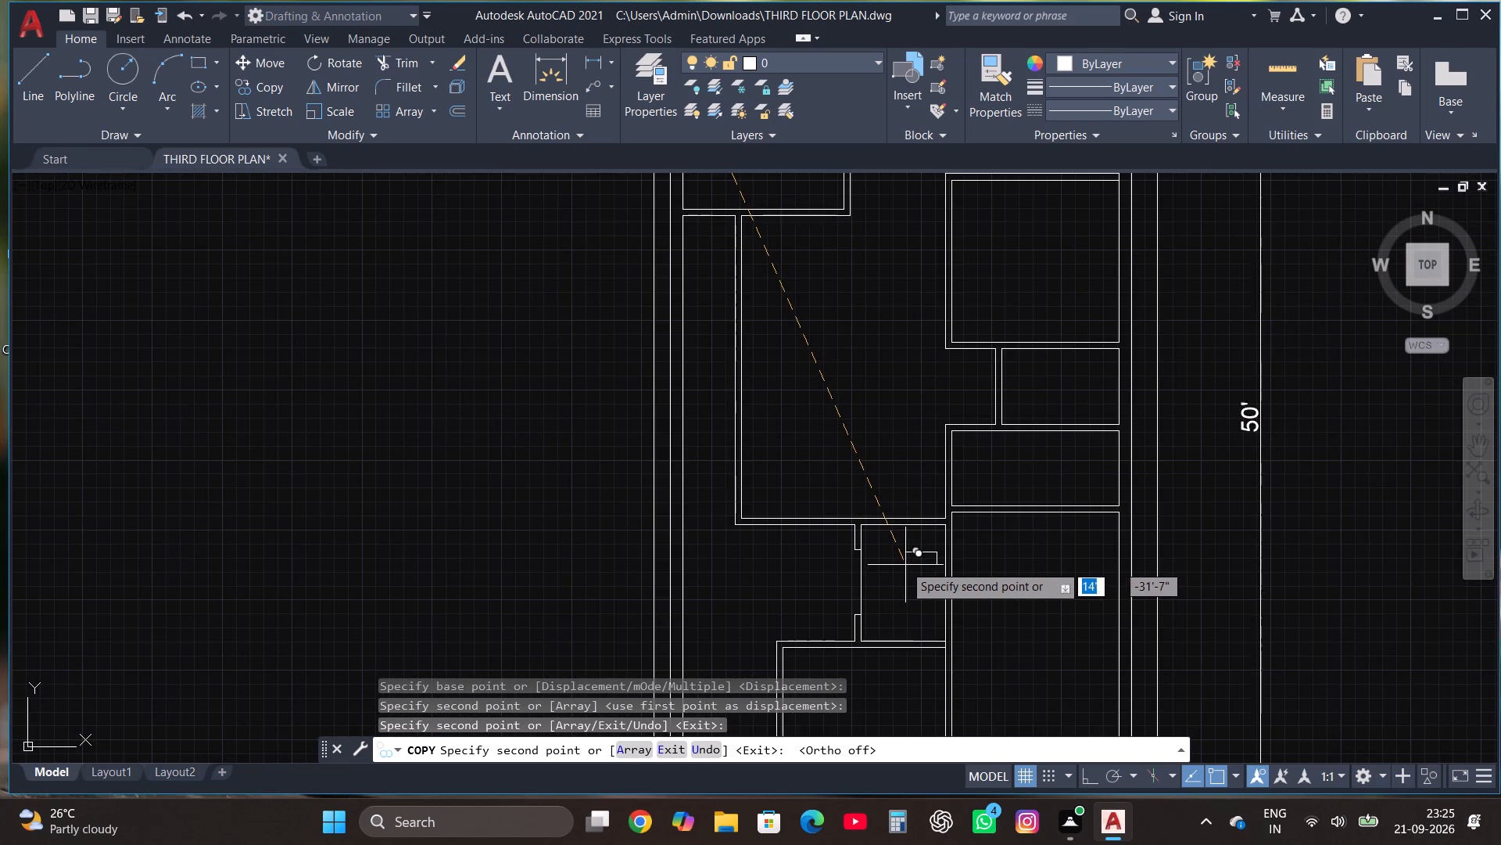
scroll(903, 564, down, 1)
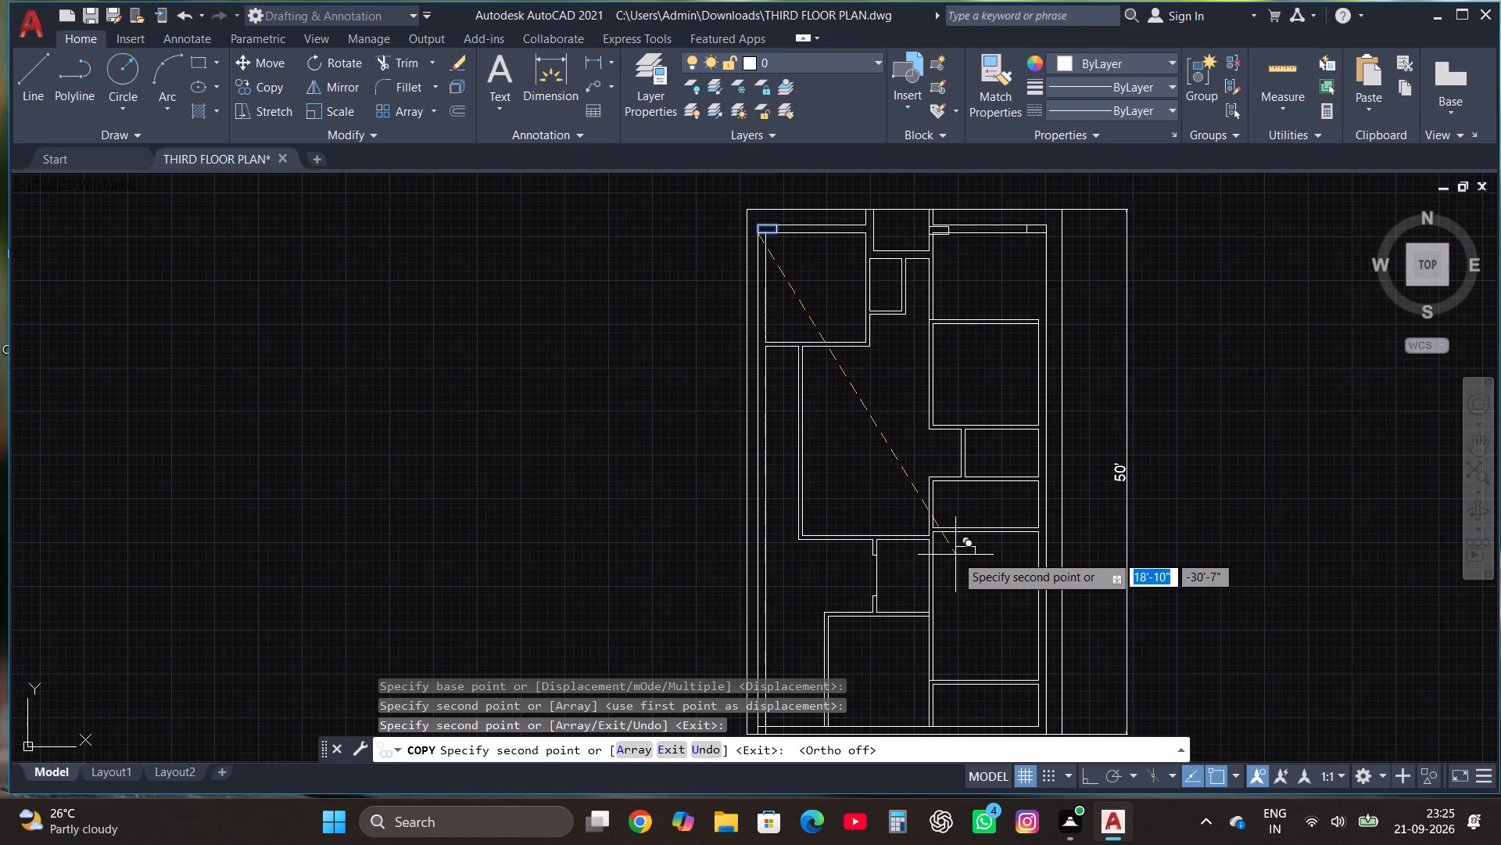
key(Escape)
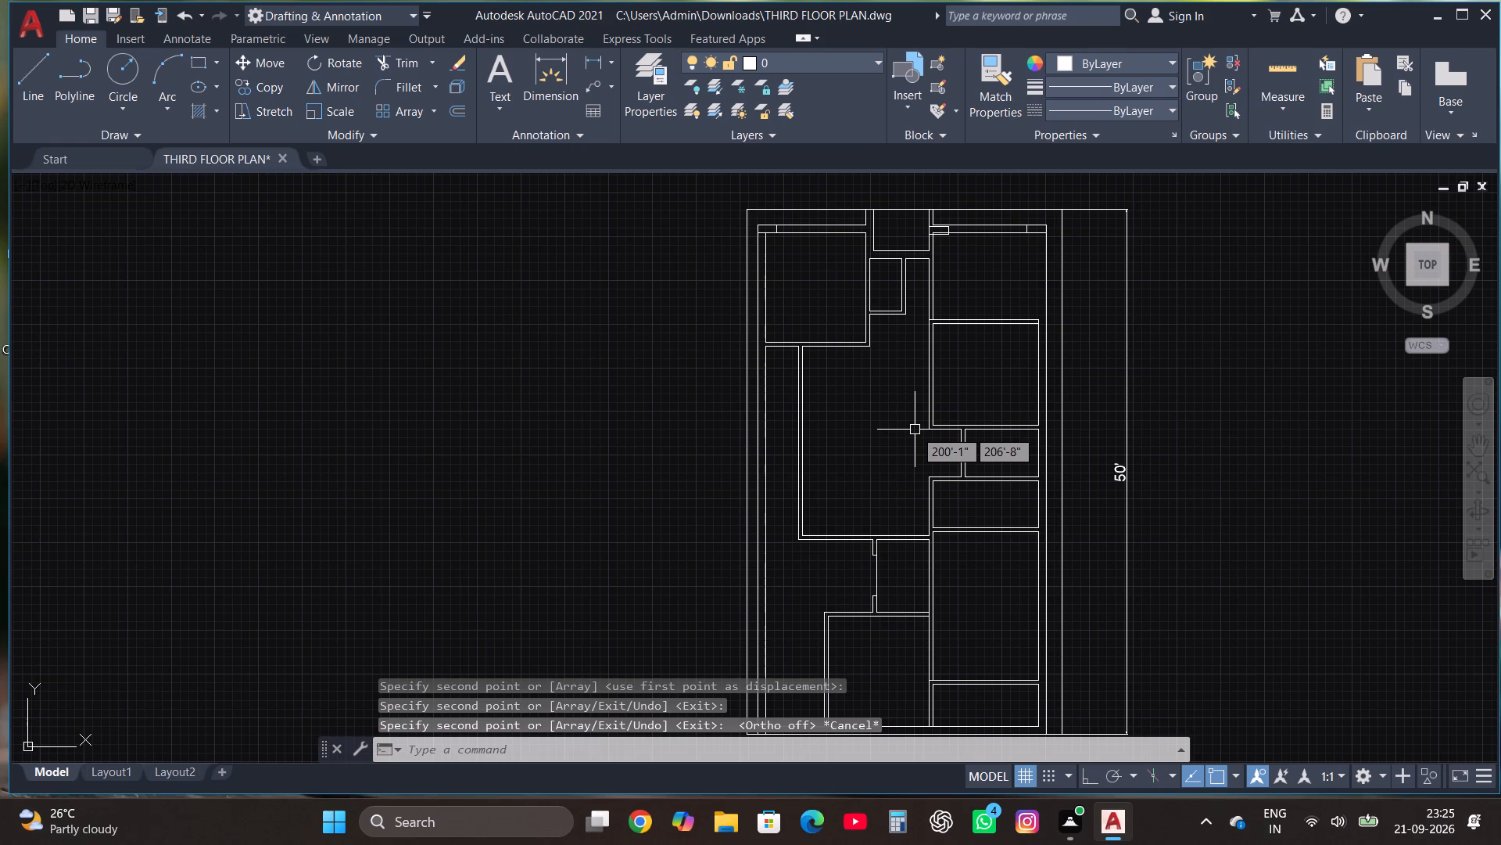
Move the left wall and two stubs of the small room below the central room about 4'-6" to the left.
scroll(913, 351, down, 1)
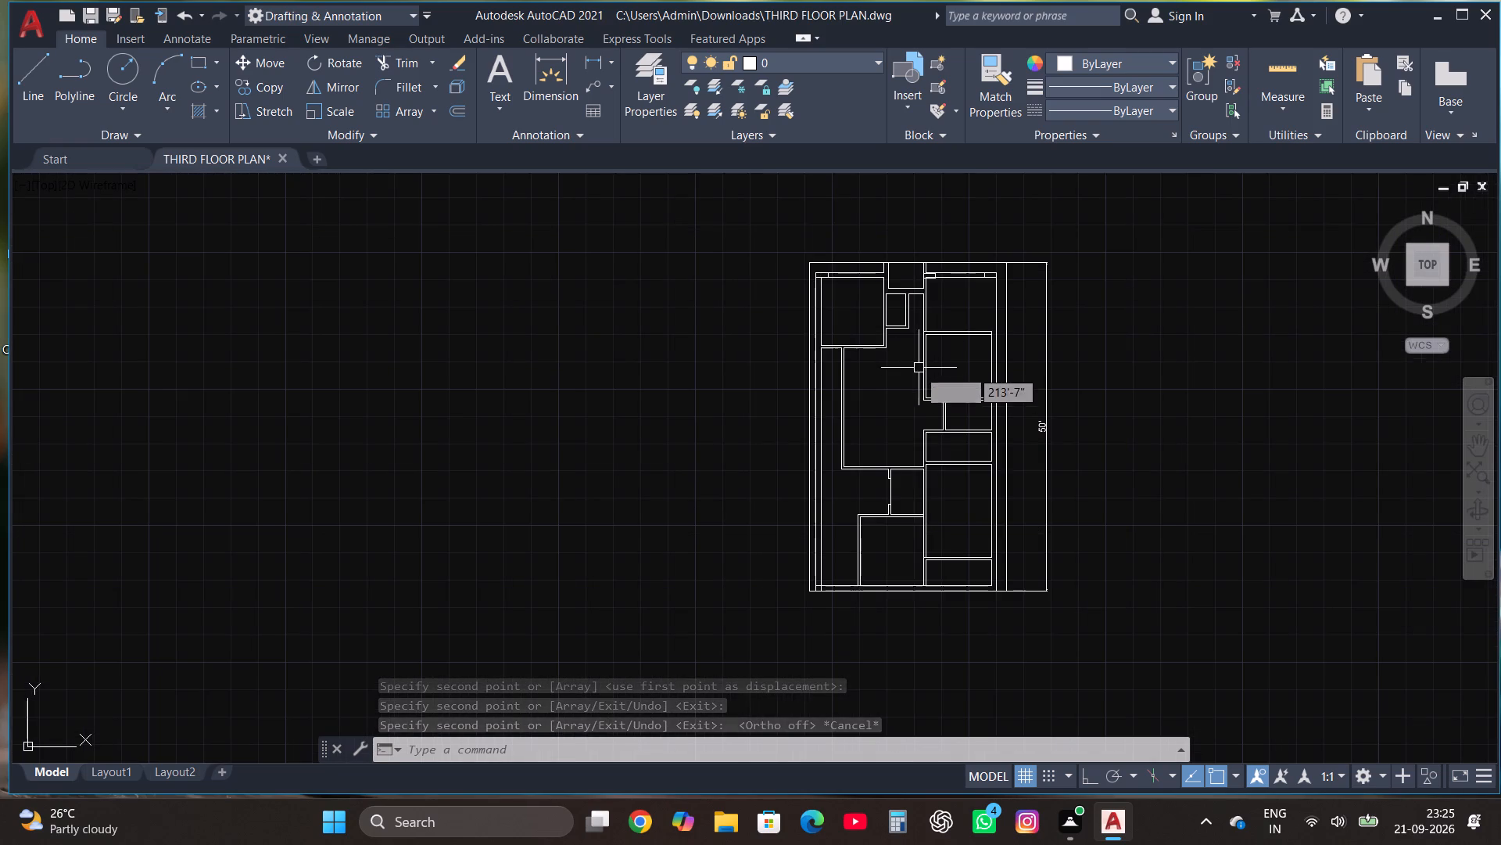
scroll(917, 504, up, 2)
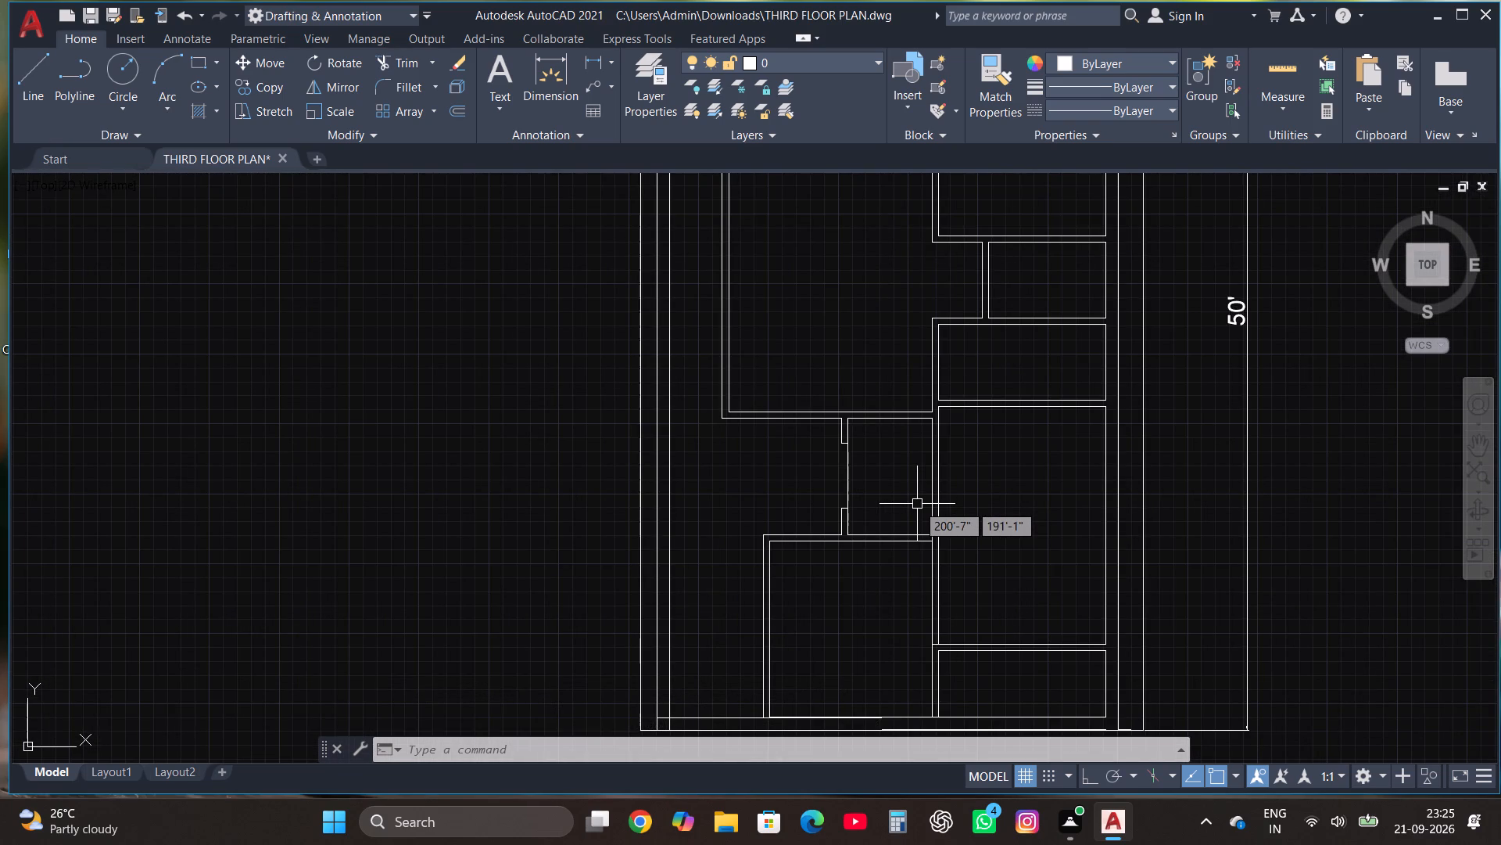
scroll(872, 428, up, 1)
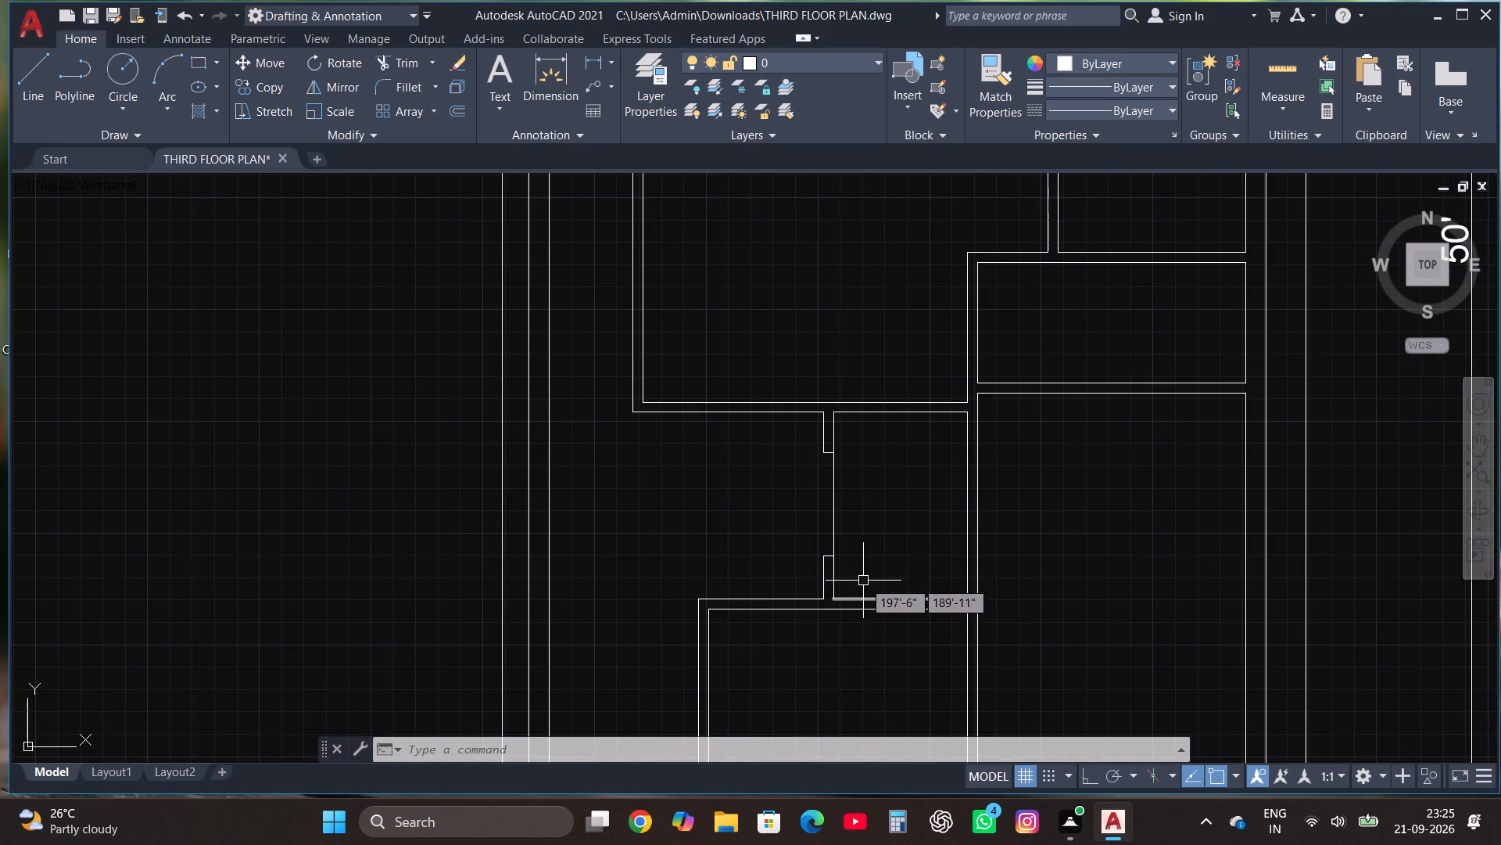
click(863, 581)
click(792, 438)
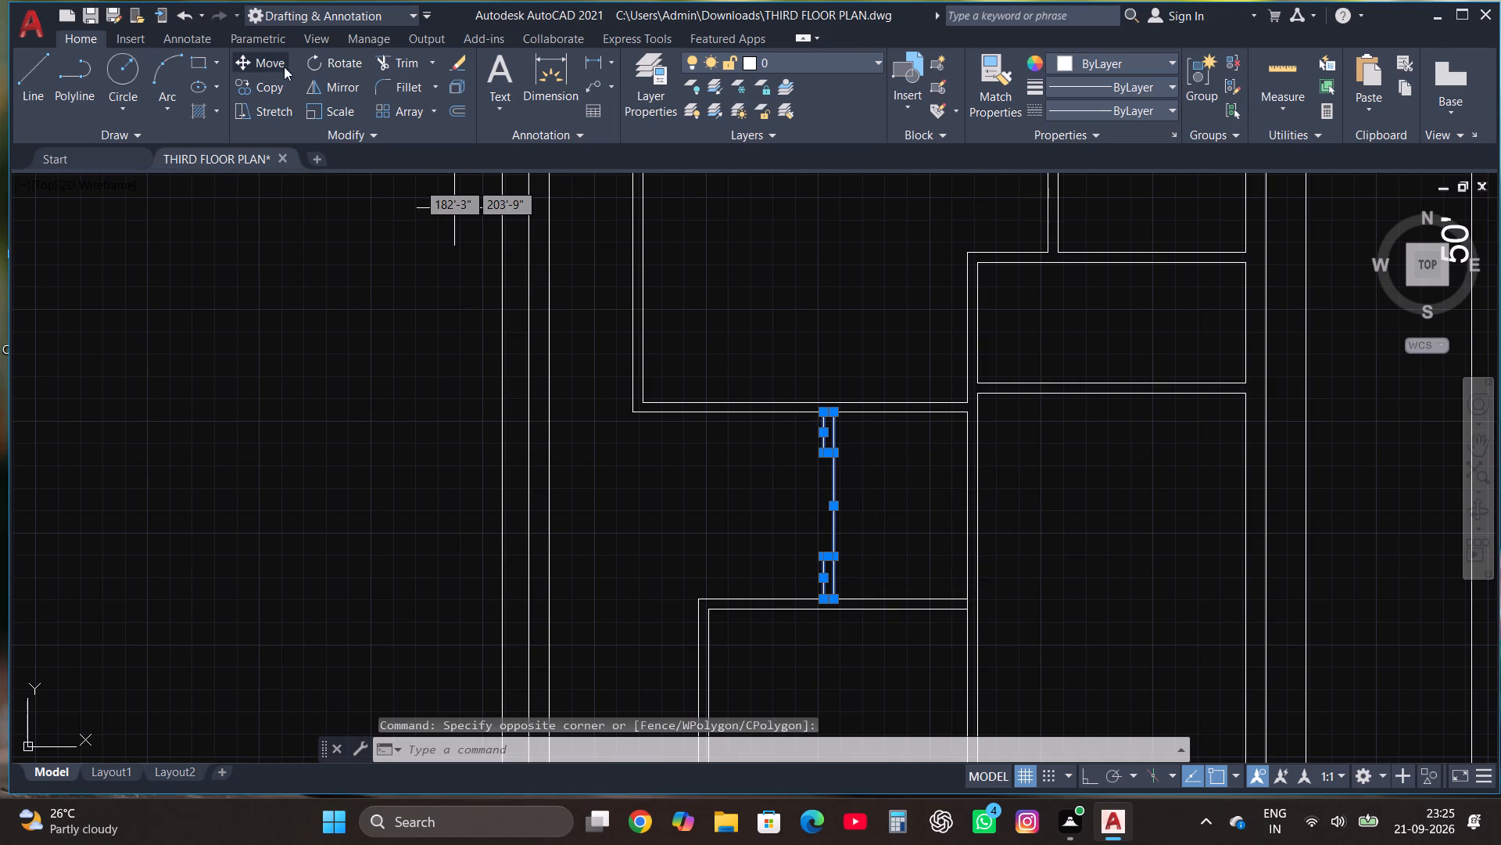
click(265, 59)
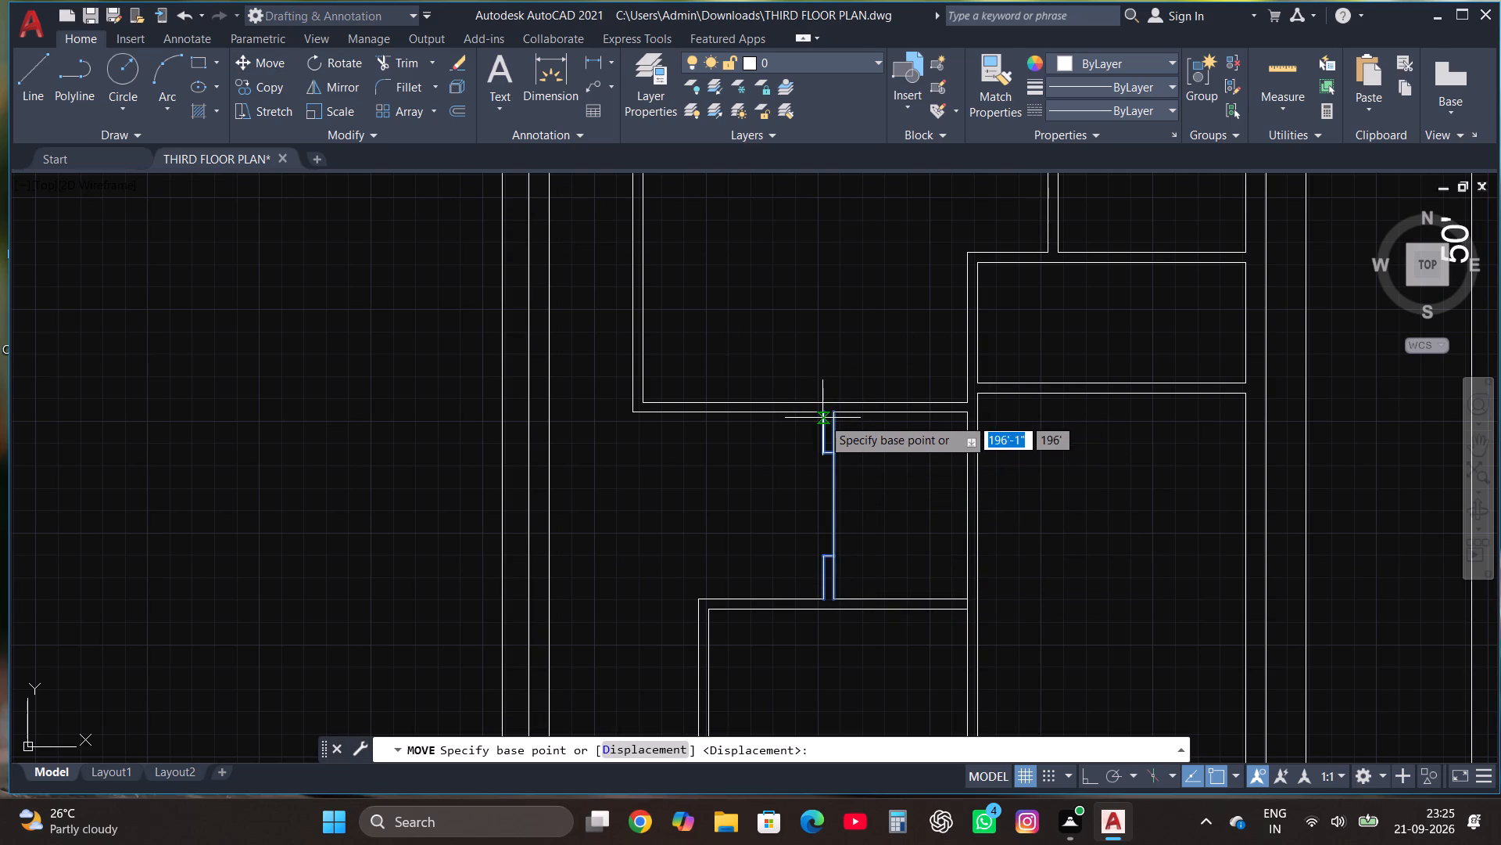
click(822, 414)
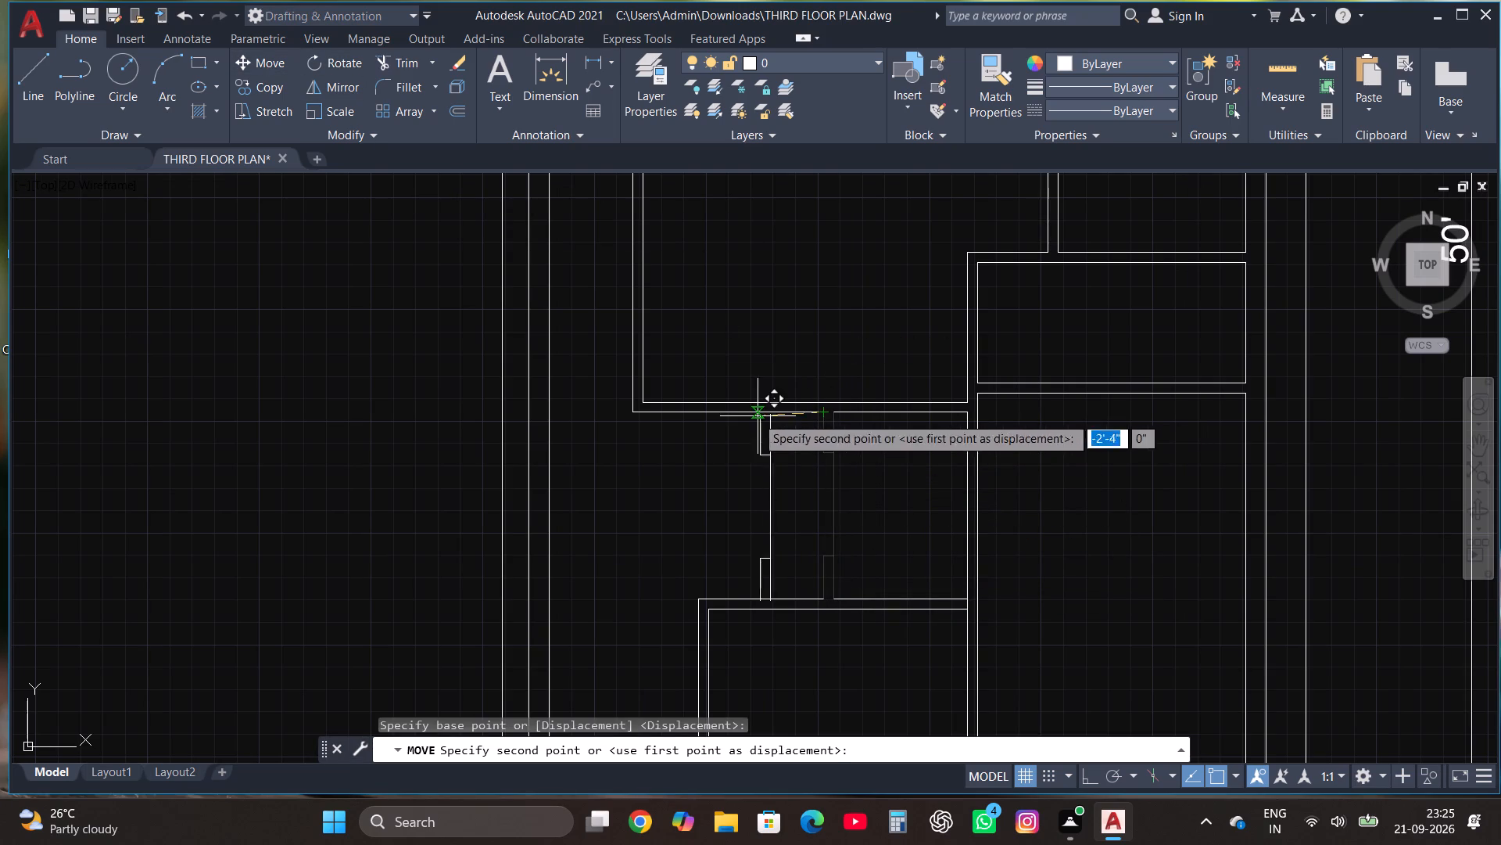
click(702, 417)
Move the same wall and stubs so the lower stub's bottom-left corner meets the outer top-left corner of the room below.
scroll(721, 473, up, 1)
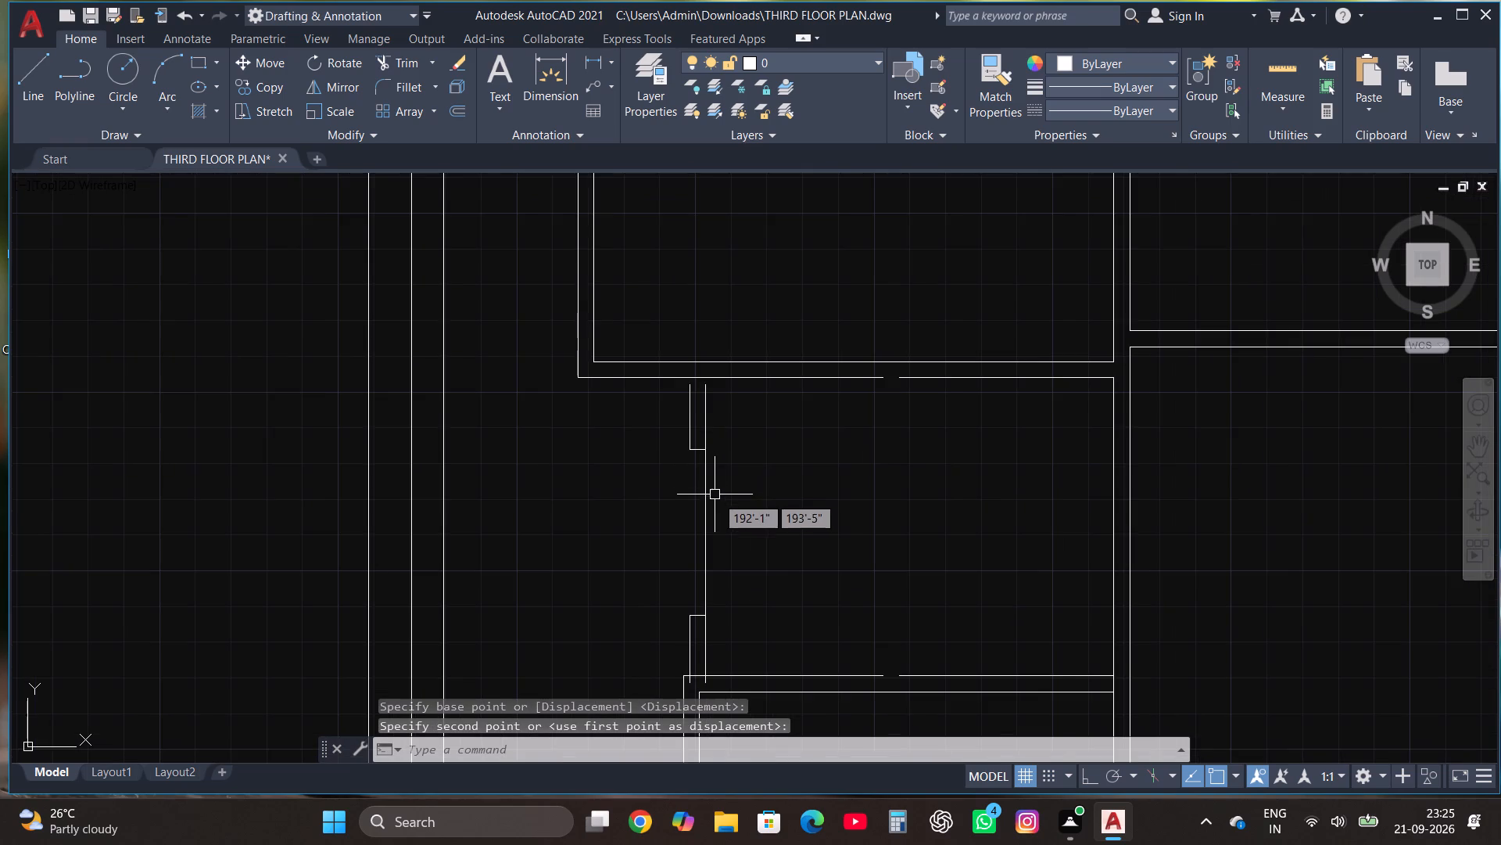
scroll(718, 500, down, 1)
scroll(732, 599, up, 1)
click(652, 645)
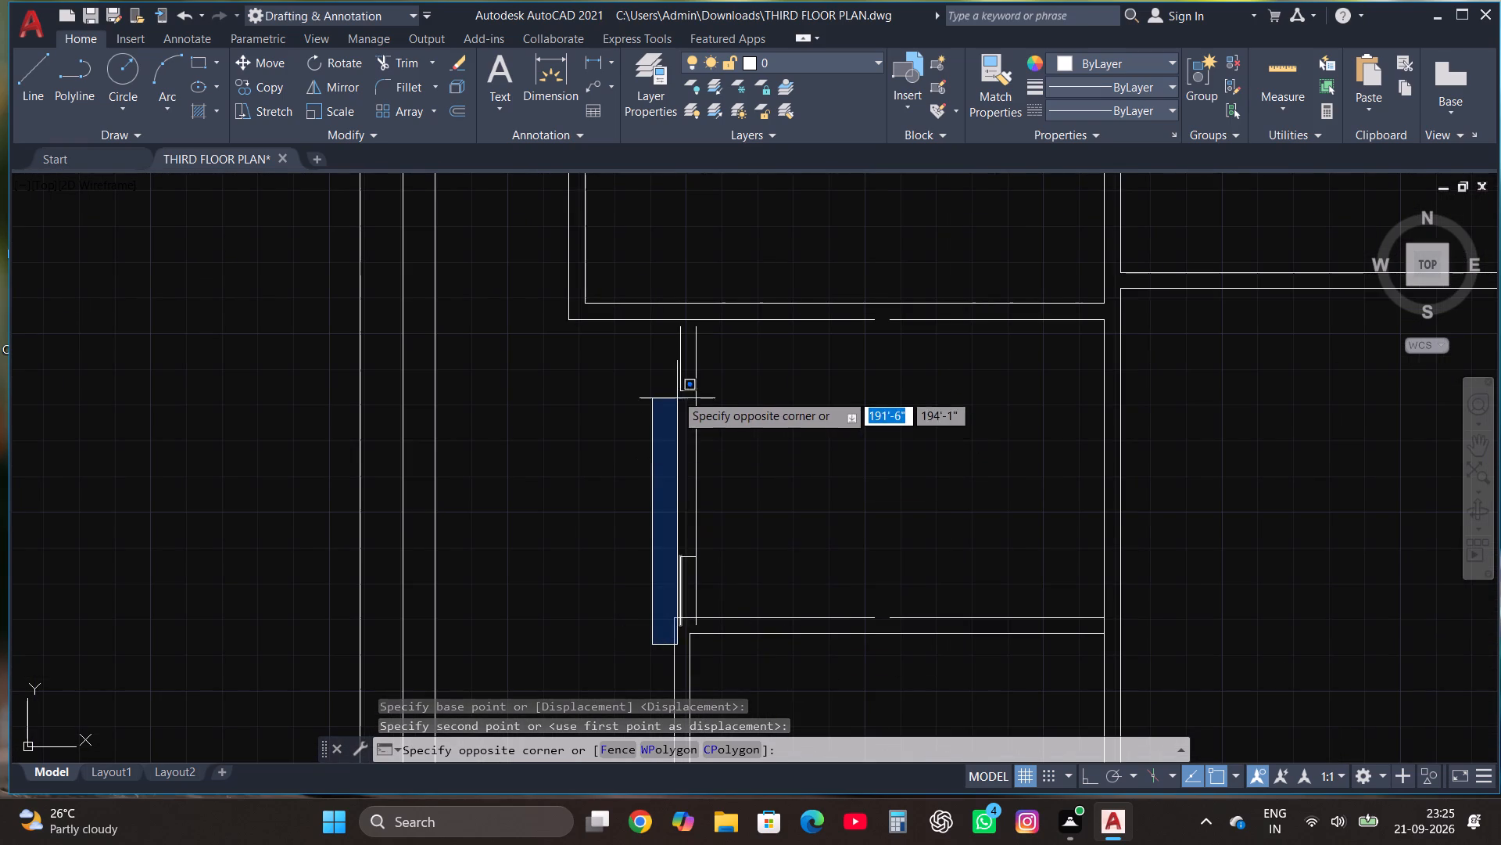
click(709, 319)
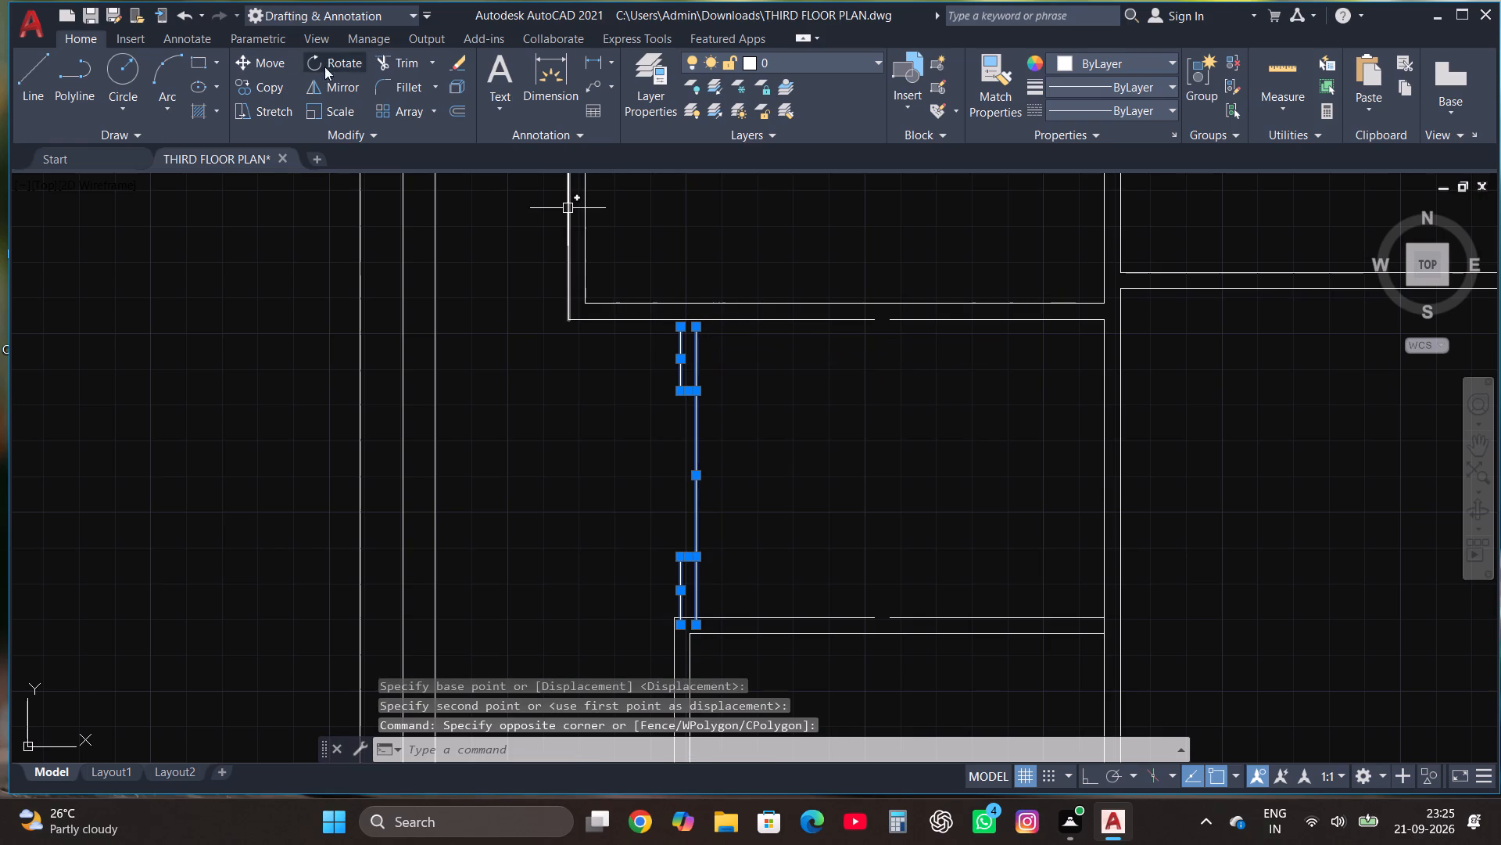
click(268, 67)
scroll(689, 643, up, 2)
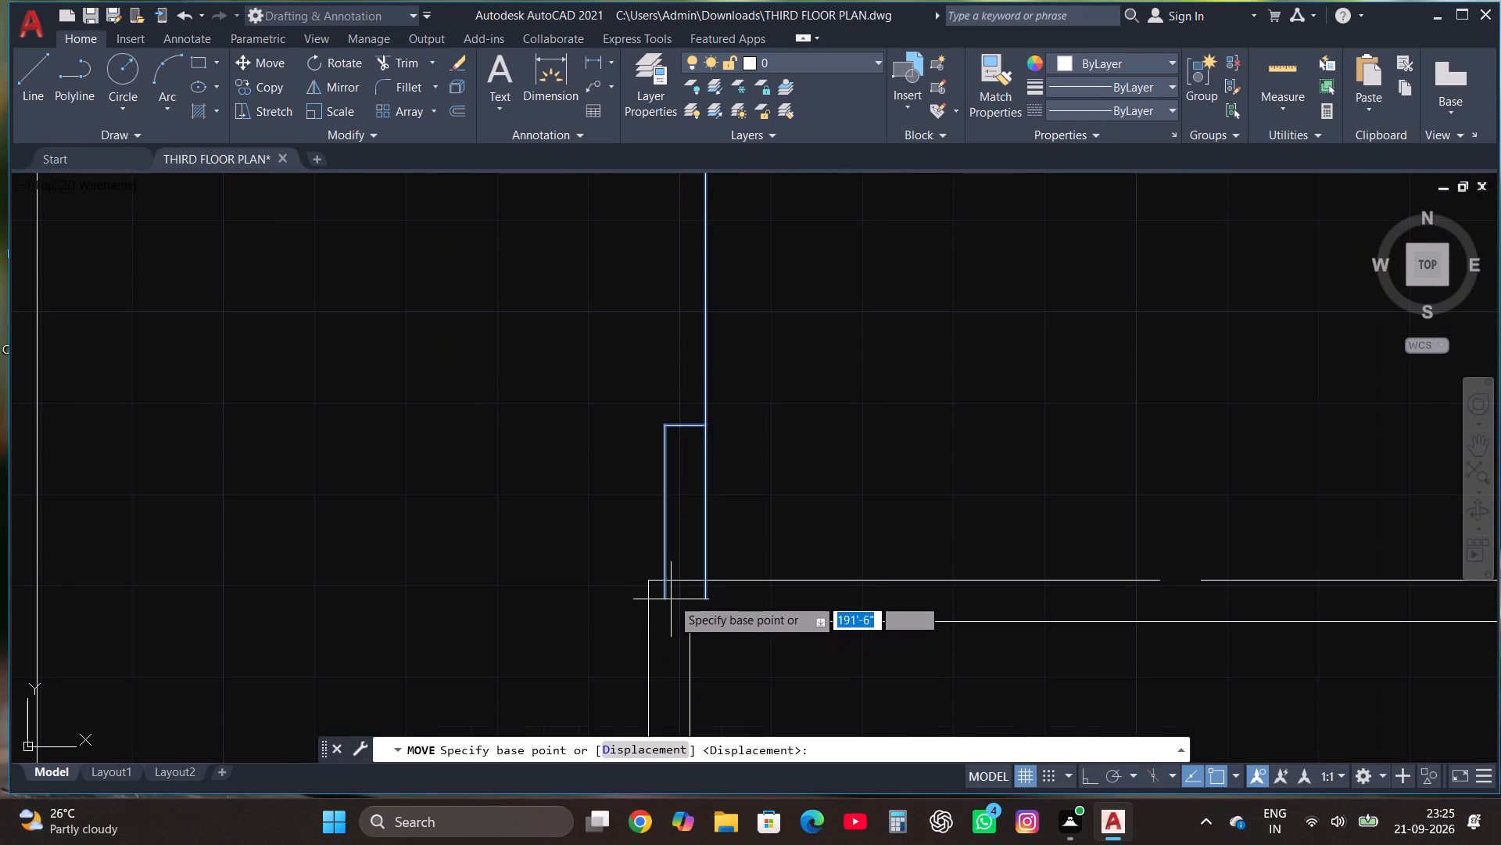
click(662, 602)
click(645, 582)
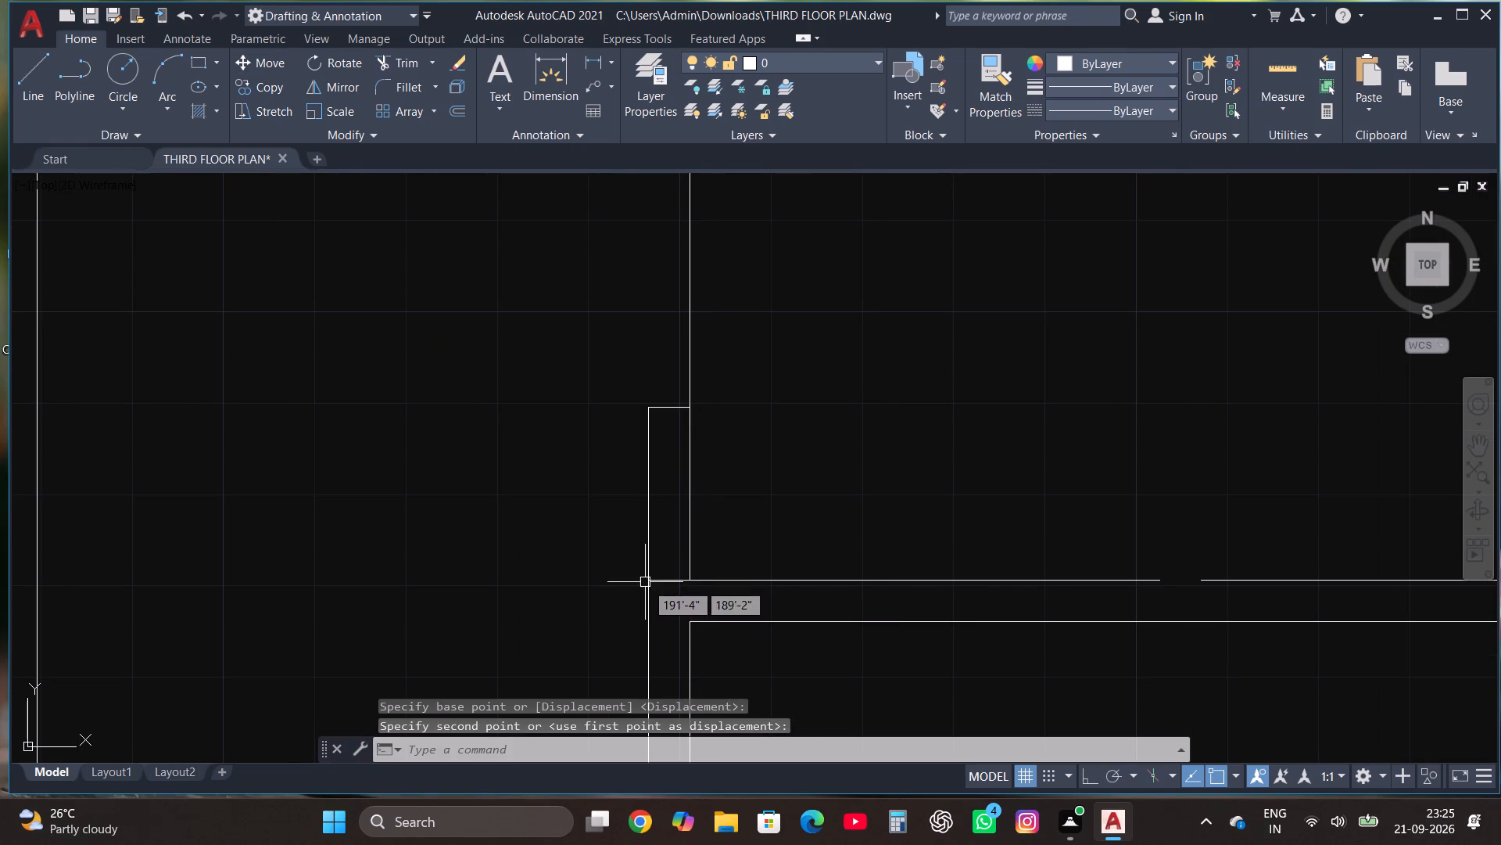
Draw short lines closing the gaps left by the moved wall in the small room's top and bottom wall lines.
scroll(705, 620, down, 3)
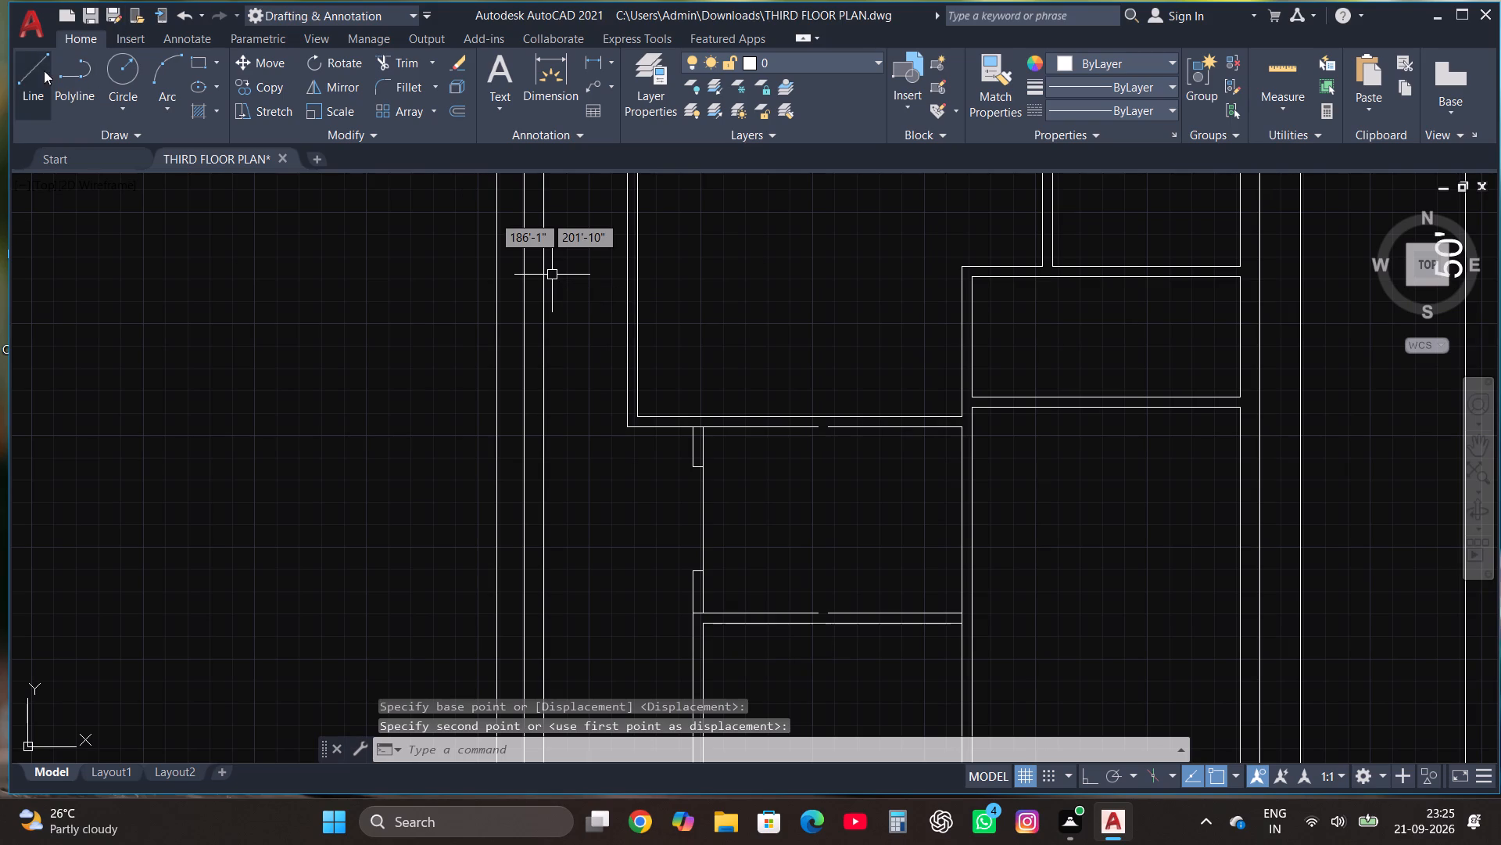
click(38, 71)
scroll(819, 435, up, 2)
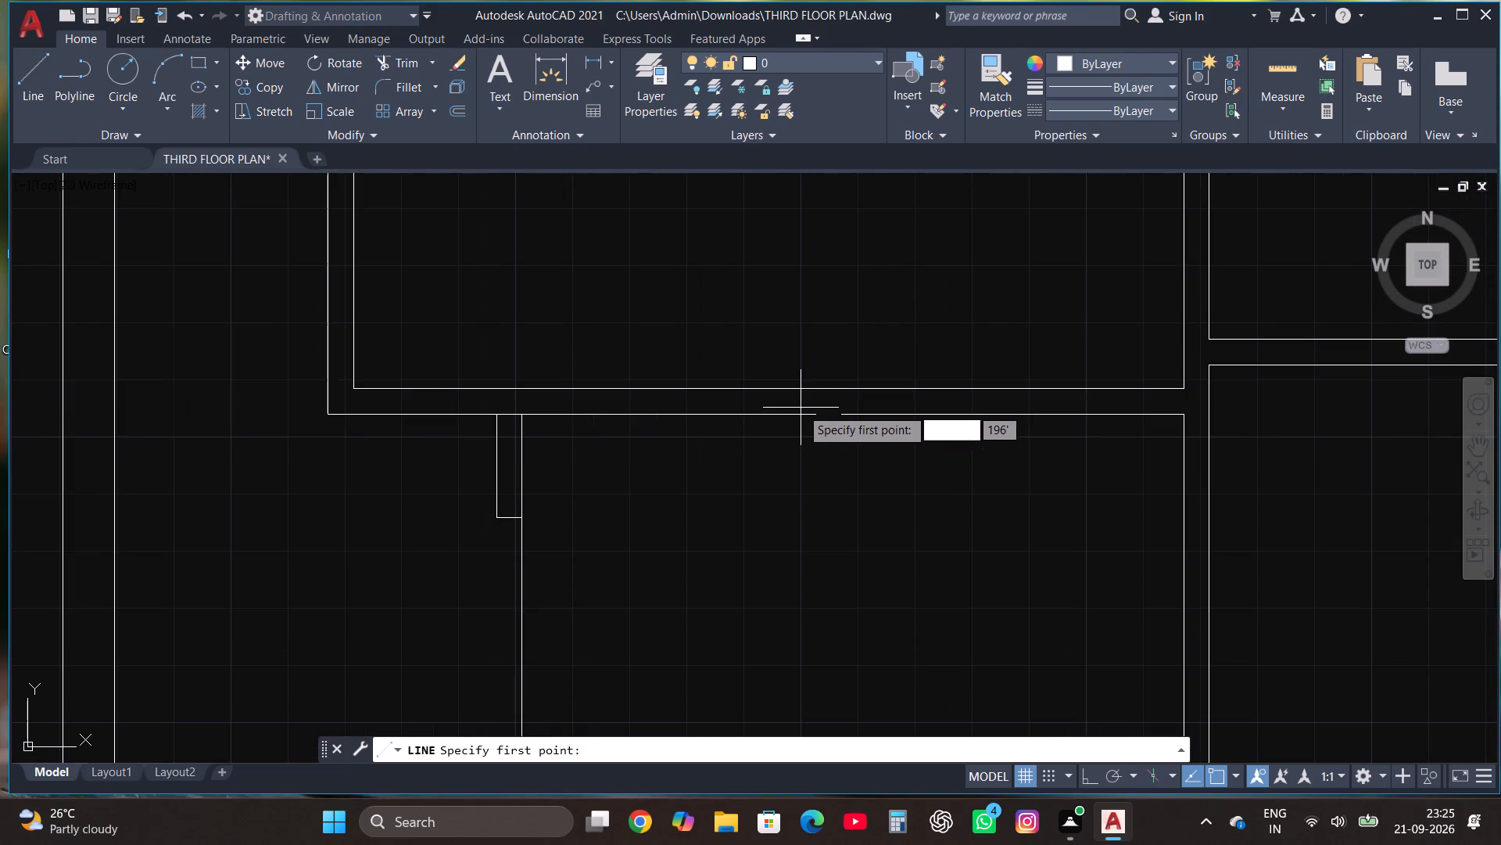
click(815, 414)
click(840, 414)
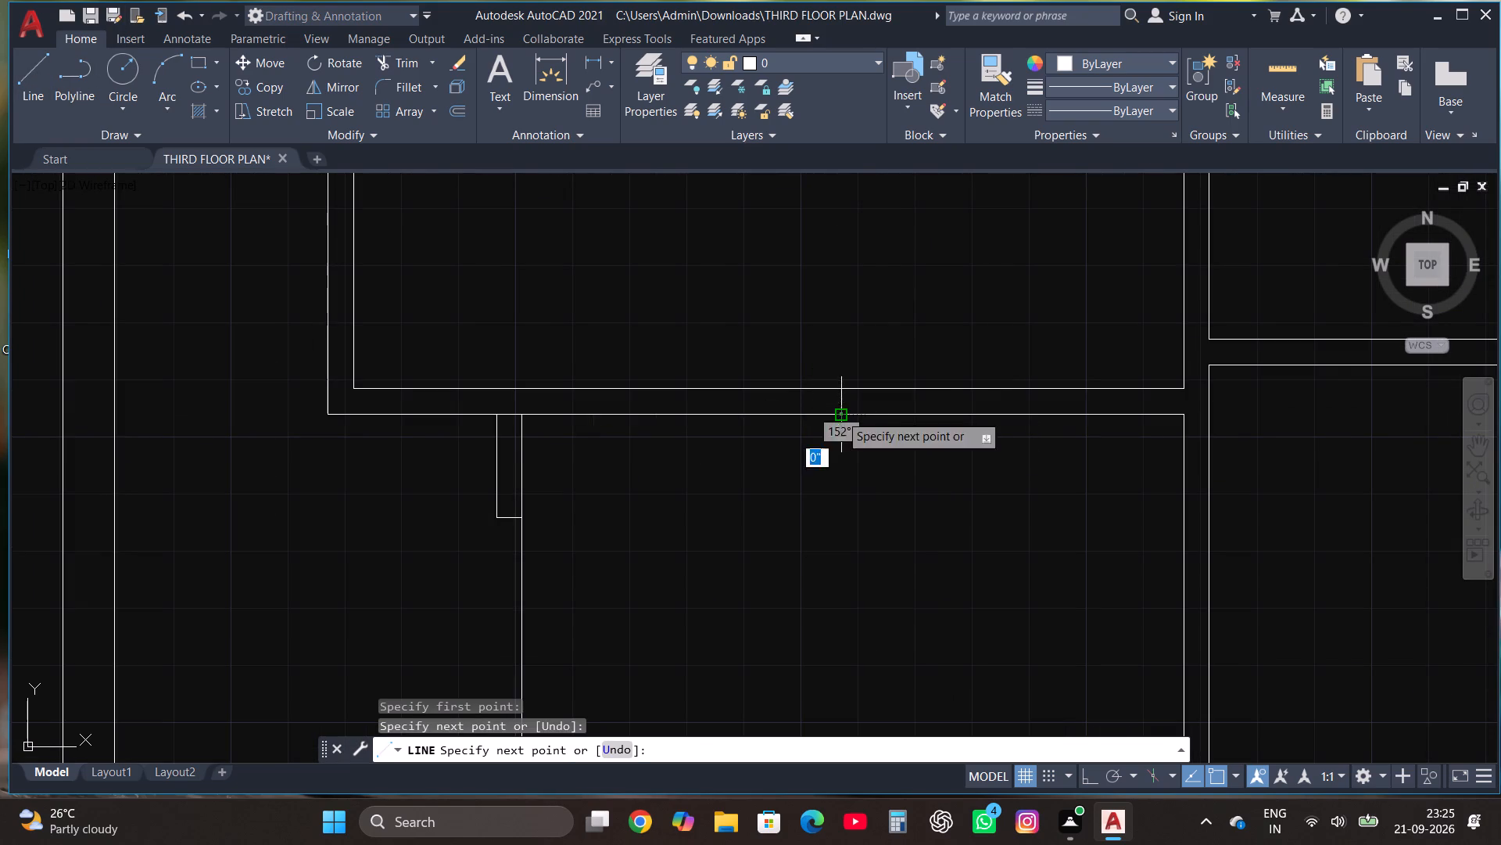
click(42, 83)
scroll(522, 200, down, 2)
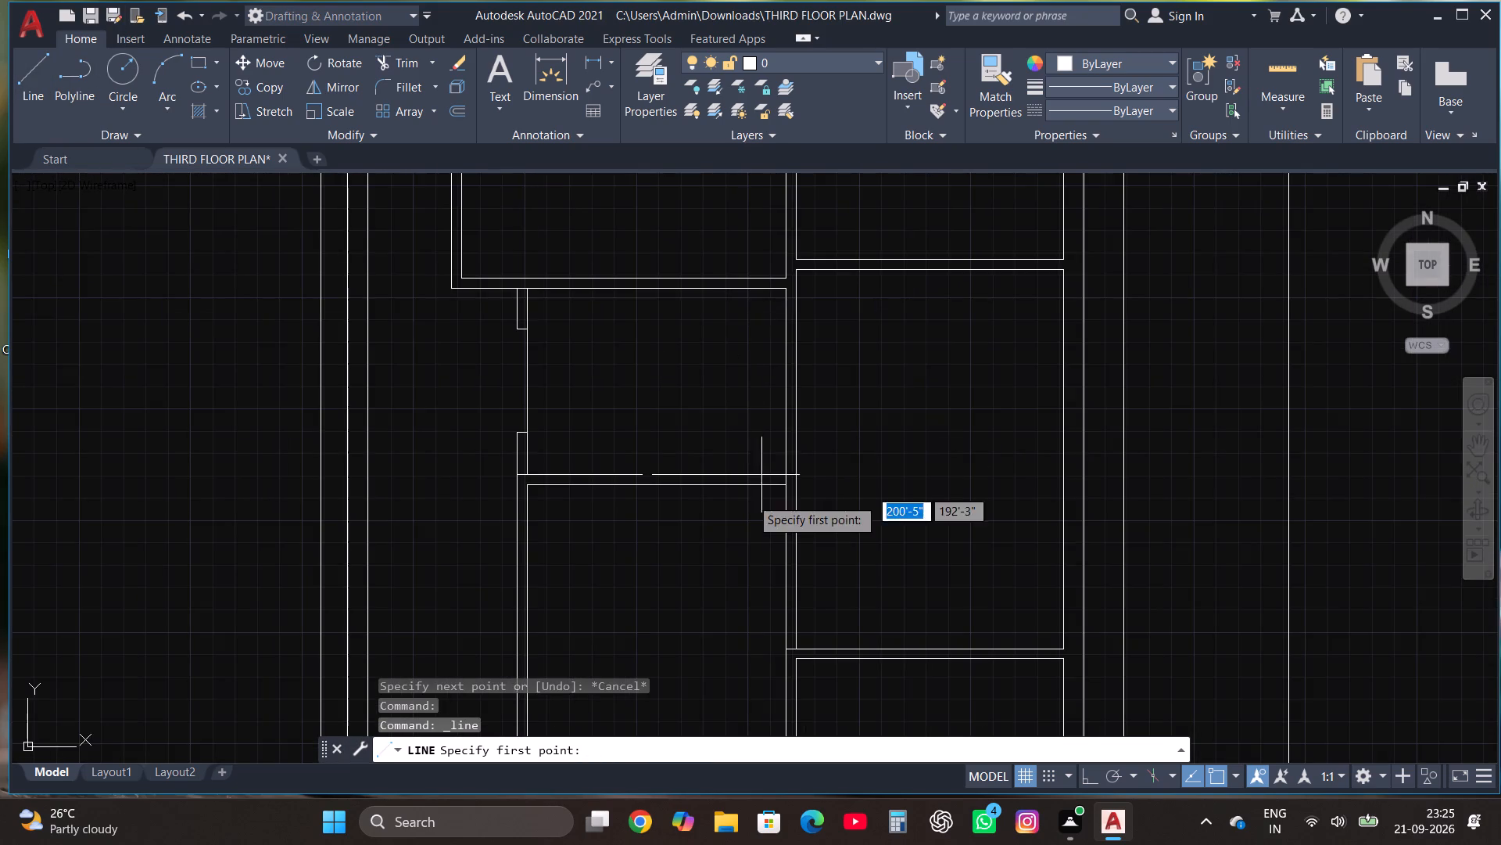
scroll(697, 484, up, 3)
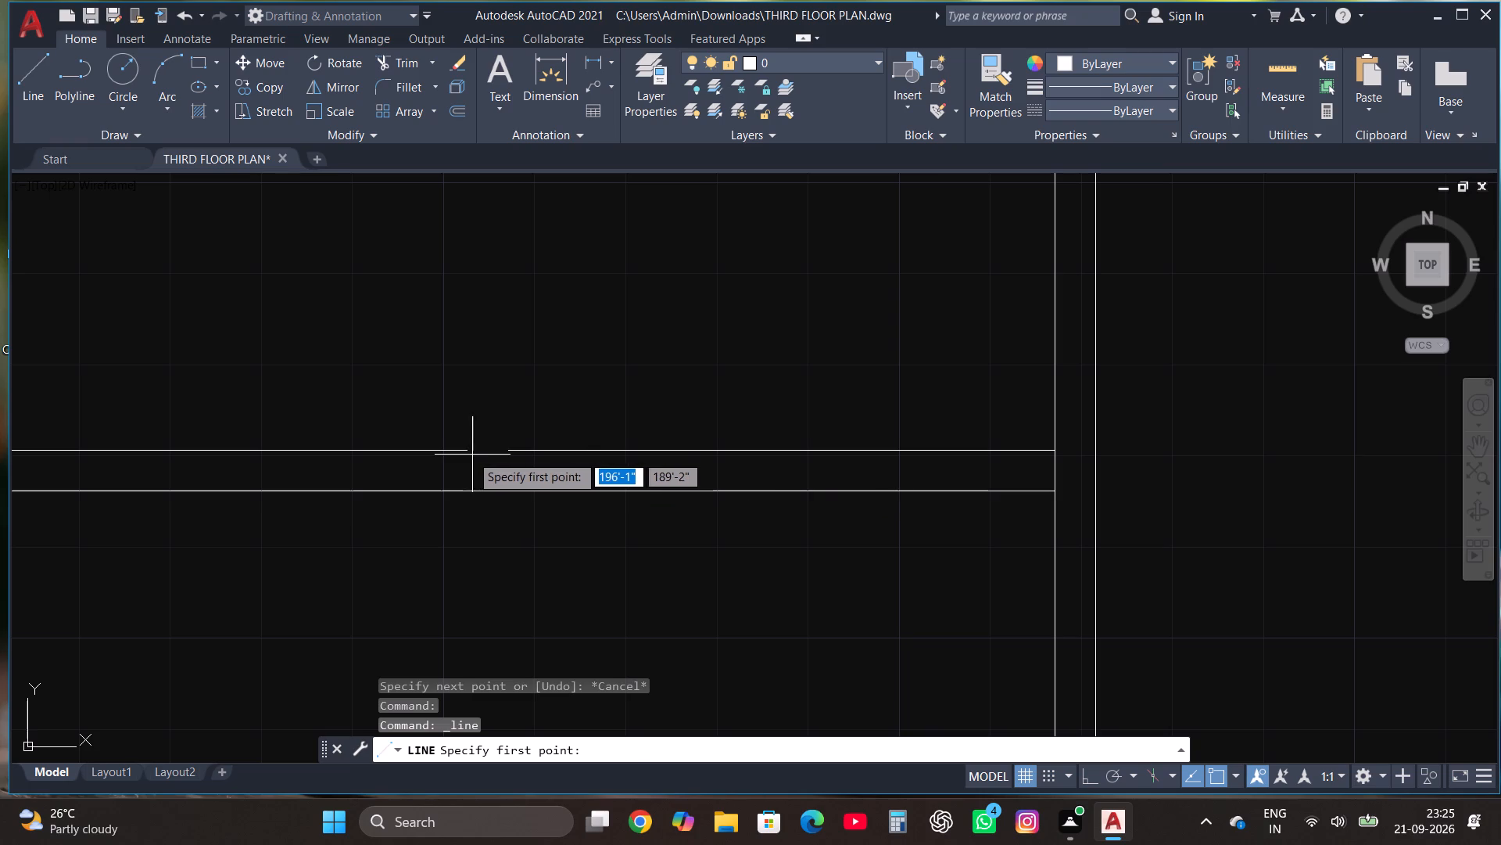
click(464, 453)
click(506, 454)
key(Escape)
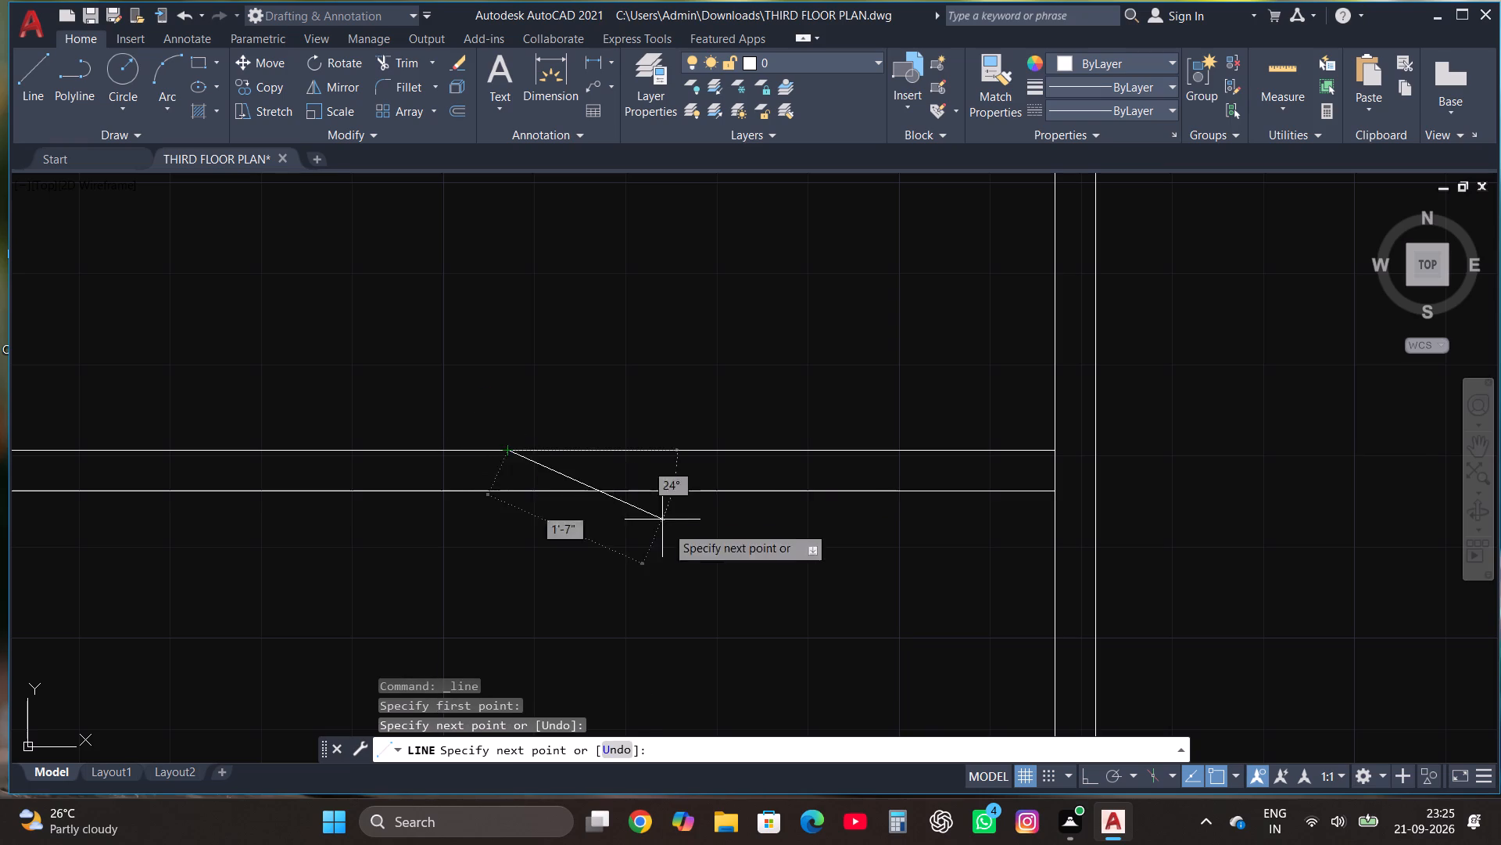
Draw a line from the small room's inner top-left corner 5' right along the top wall, 5' down, and just past the bottom wall's upper line.
scroll(698, 575, down, 3)
scroll(793, 584, down, 1)
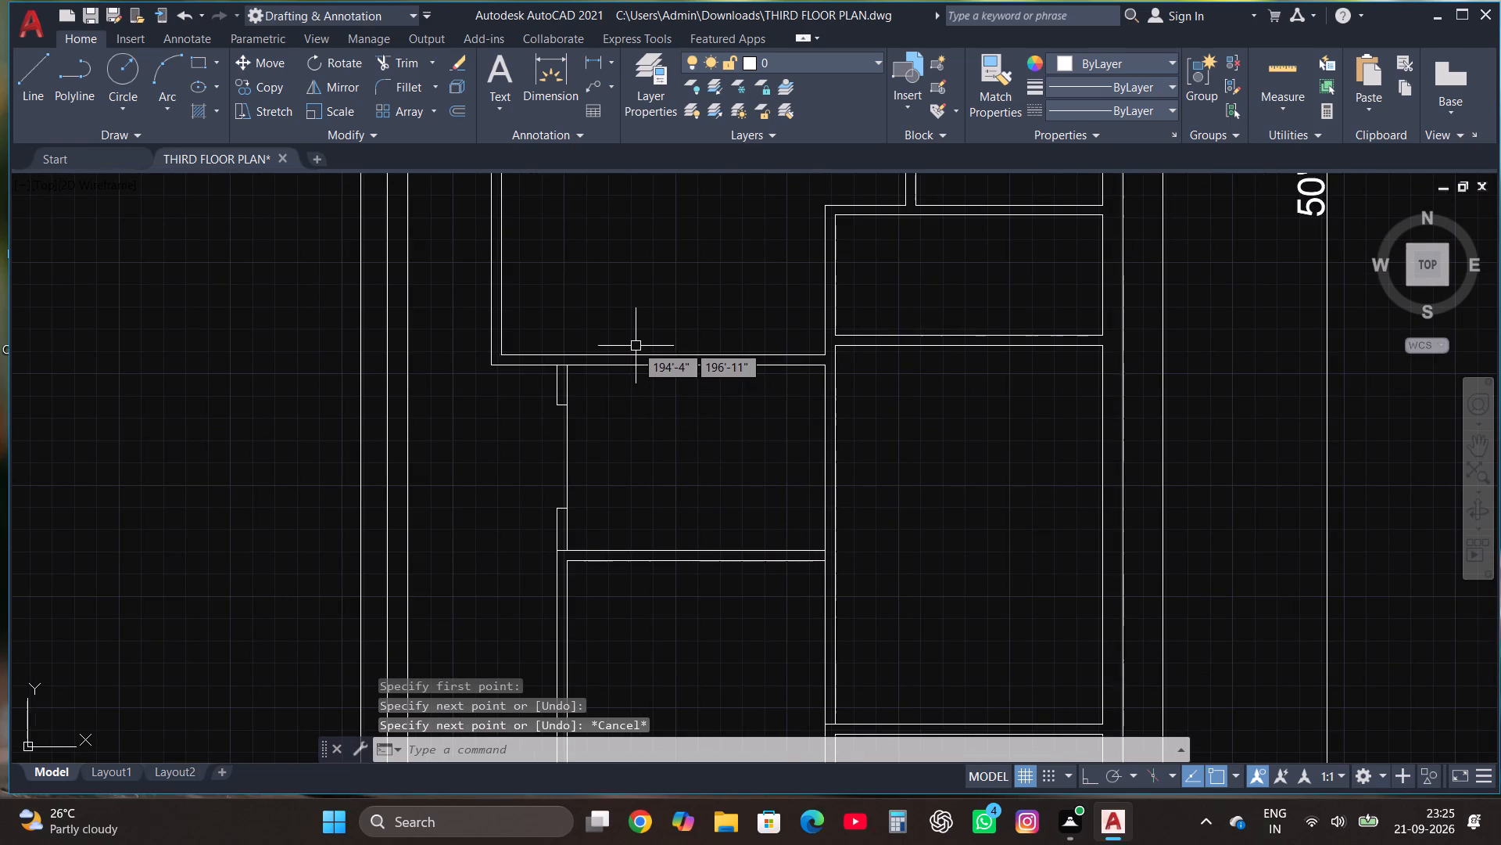
scroll(635, 343, up, 1)
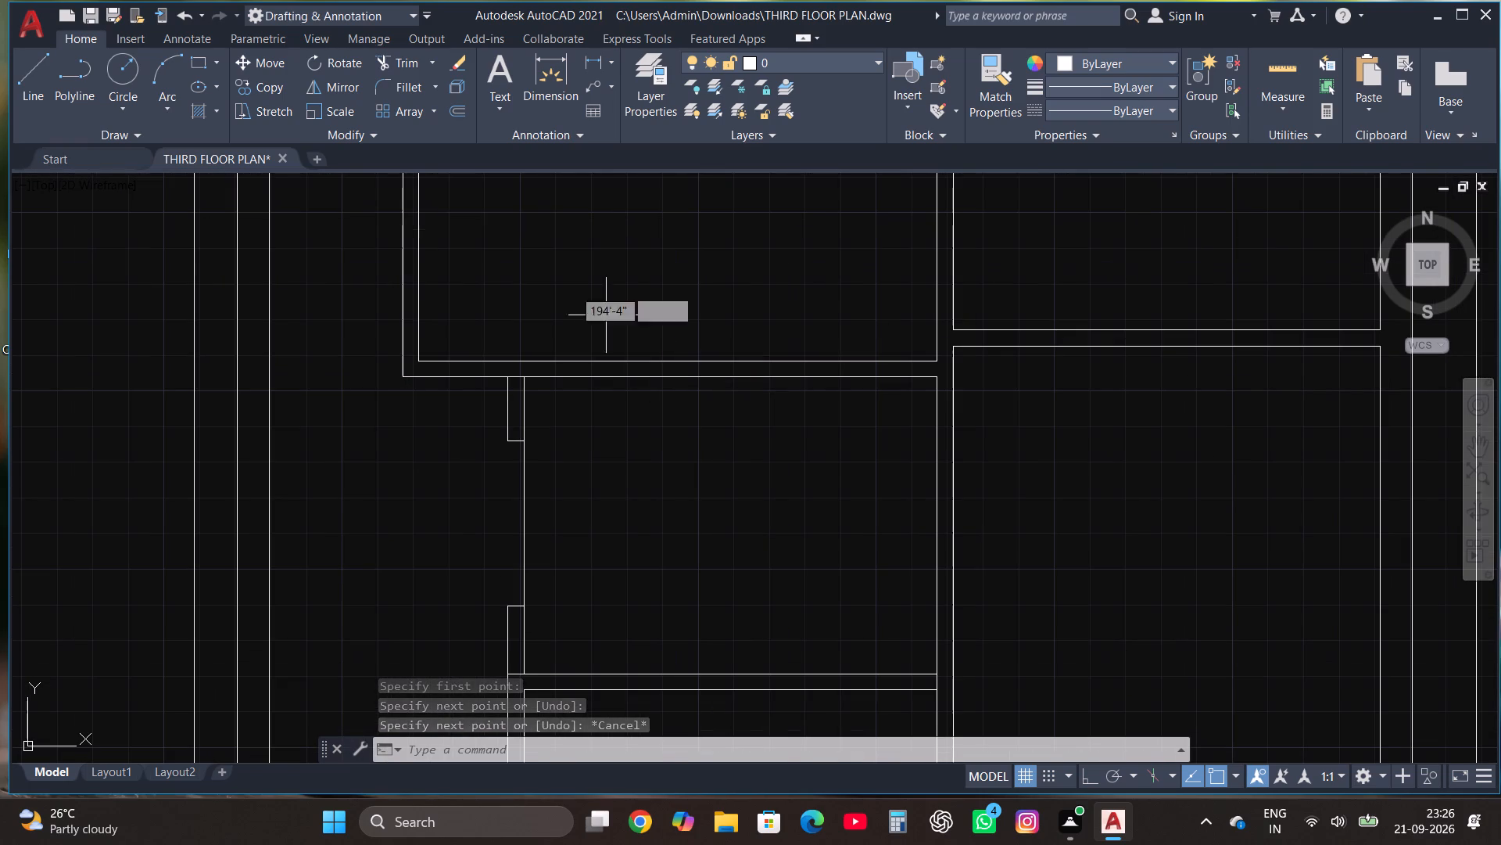
click(34, 64)
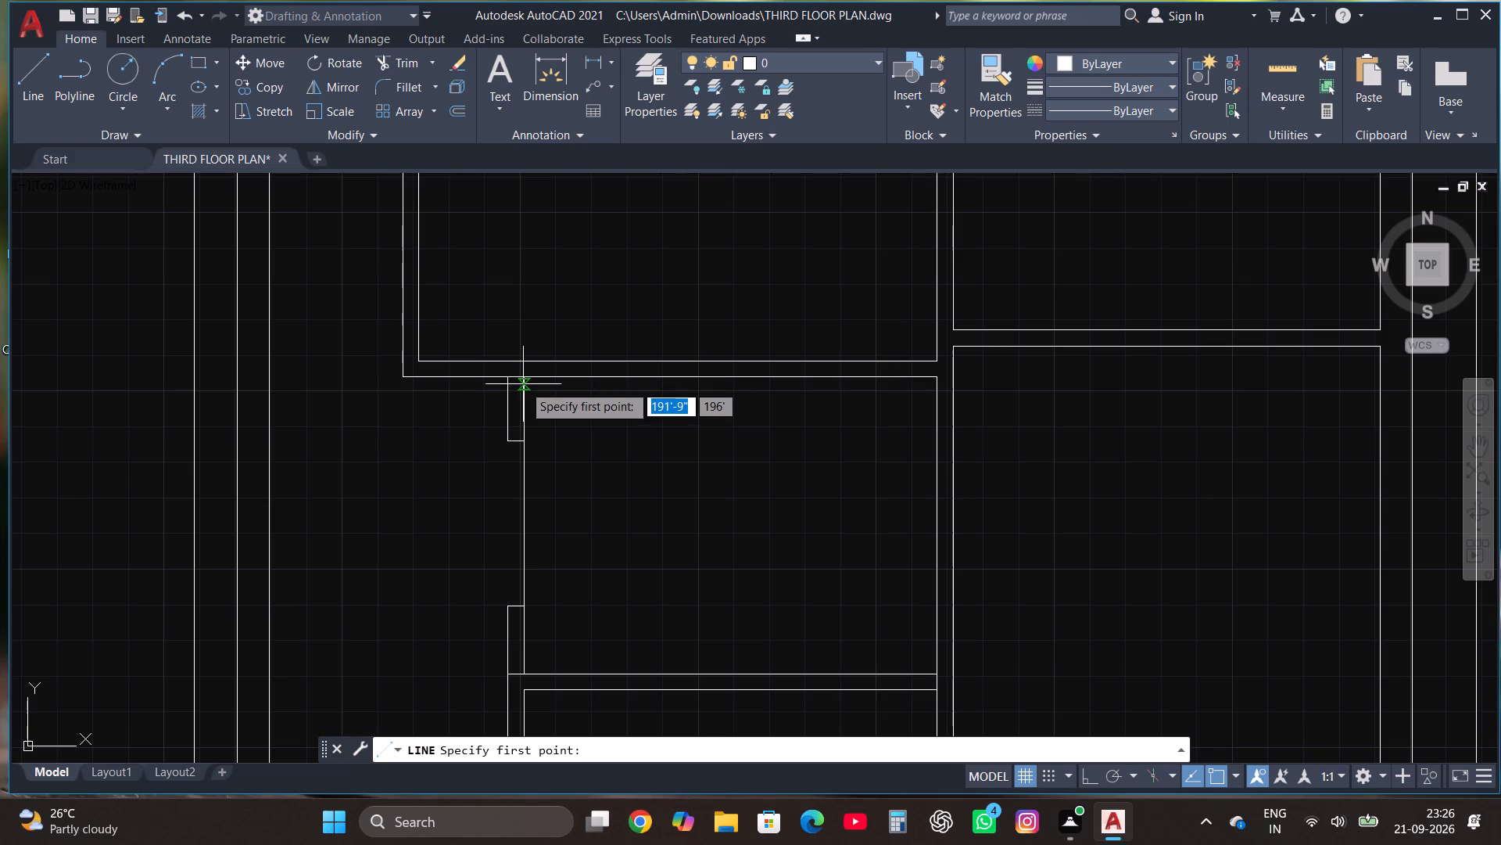
click(523, 379)
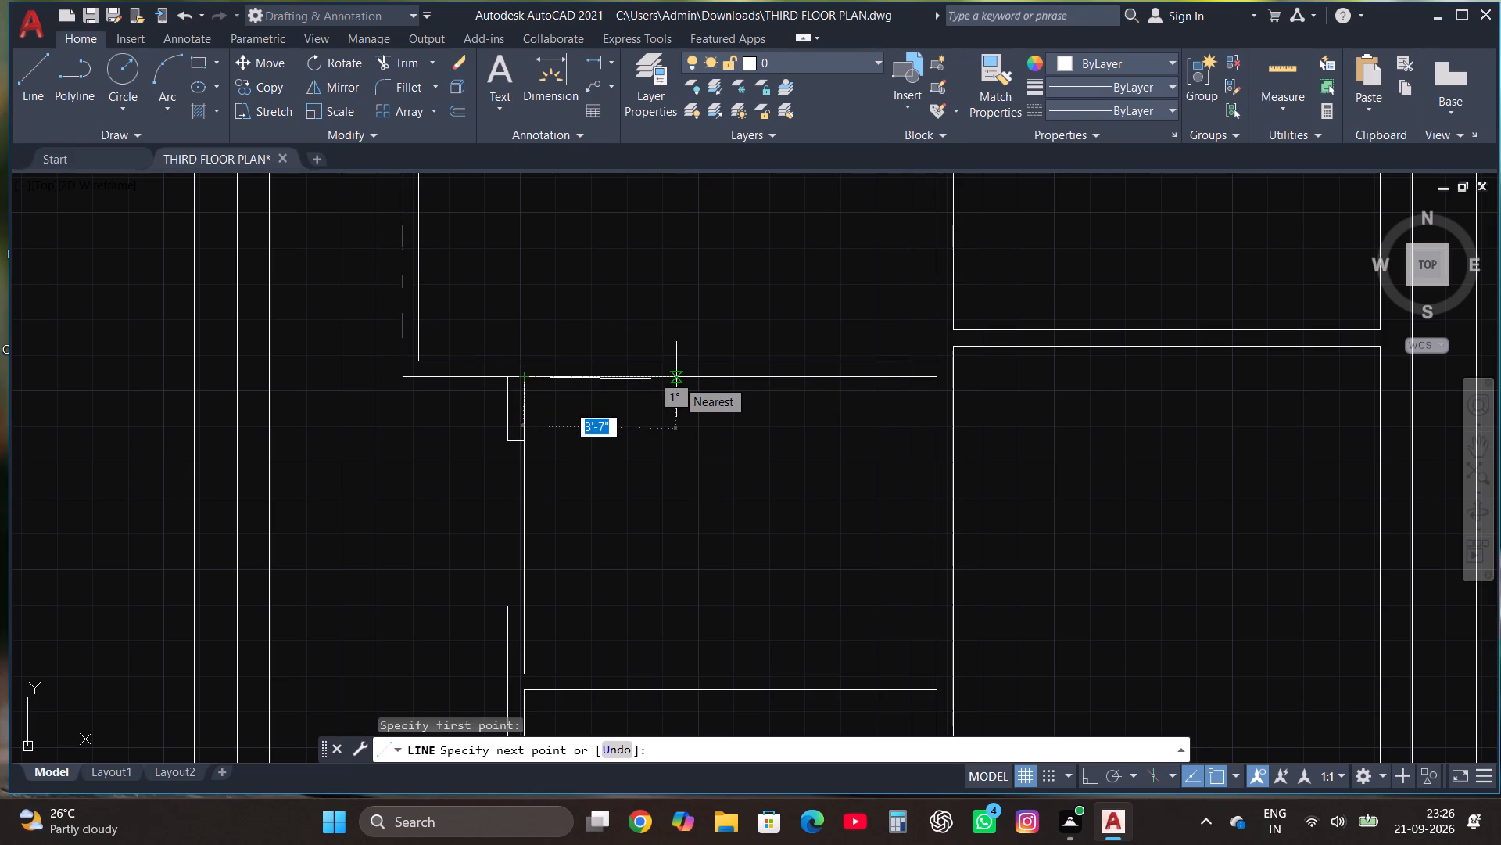
key(F8)
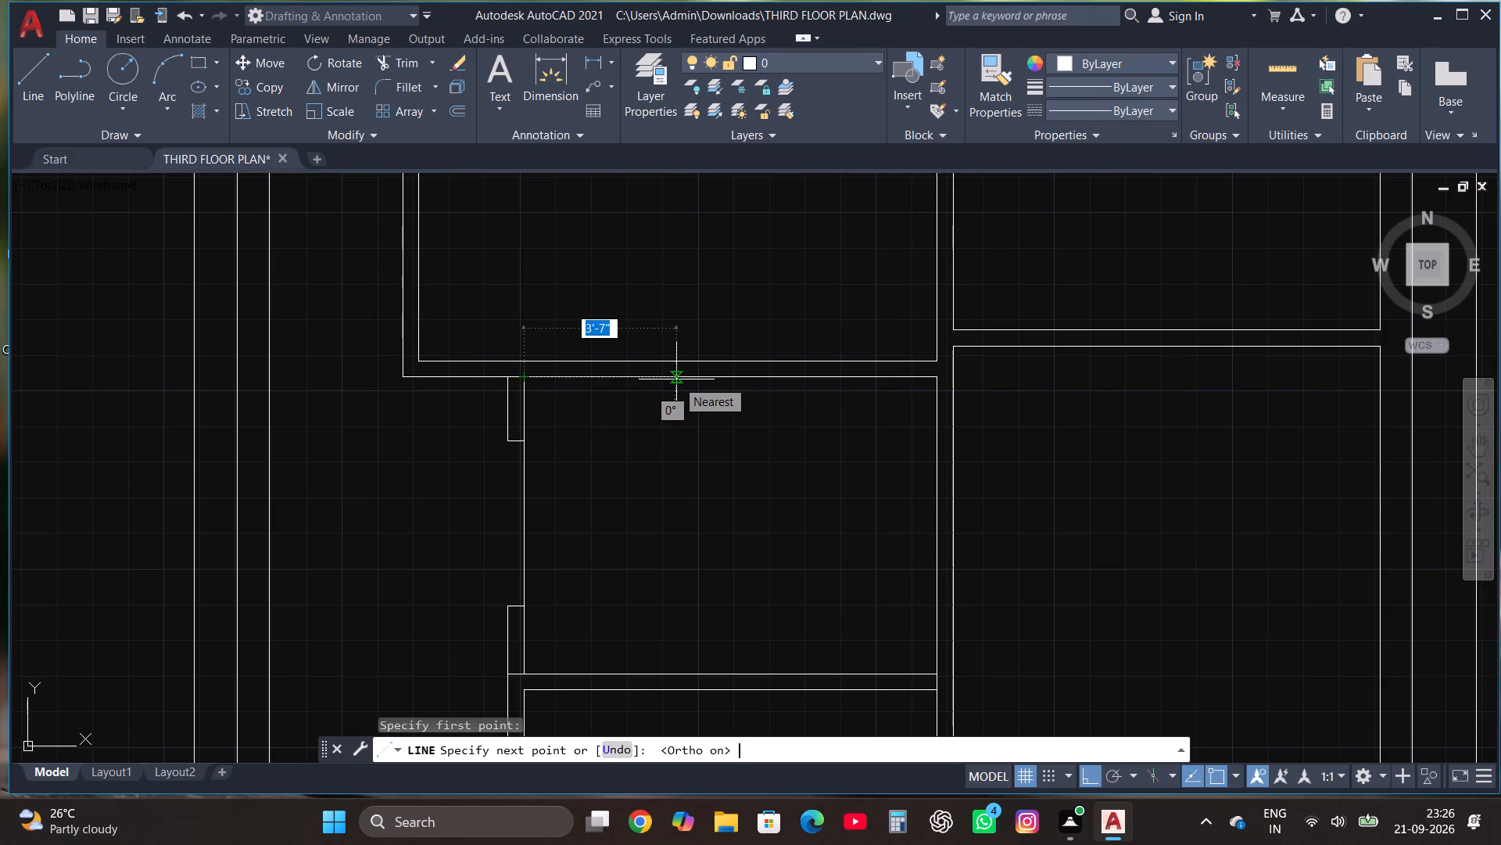
text(5')
key(Return)
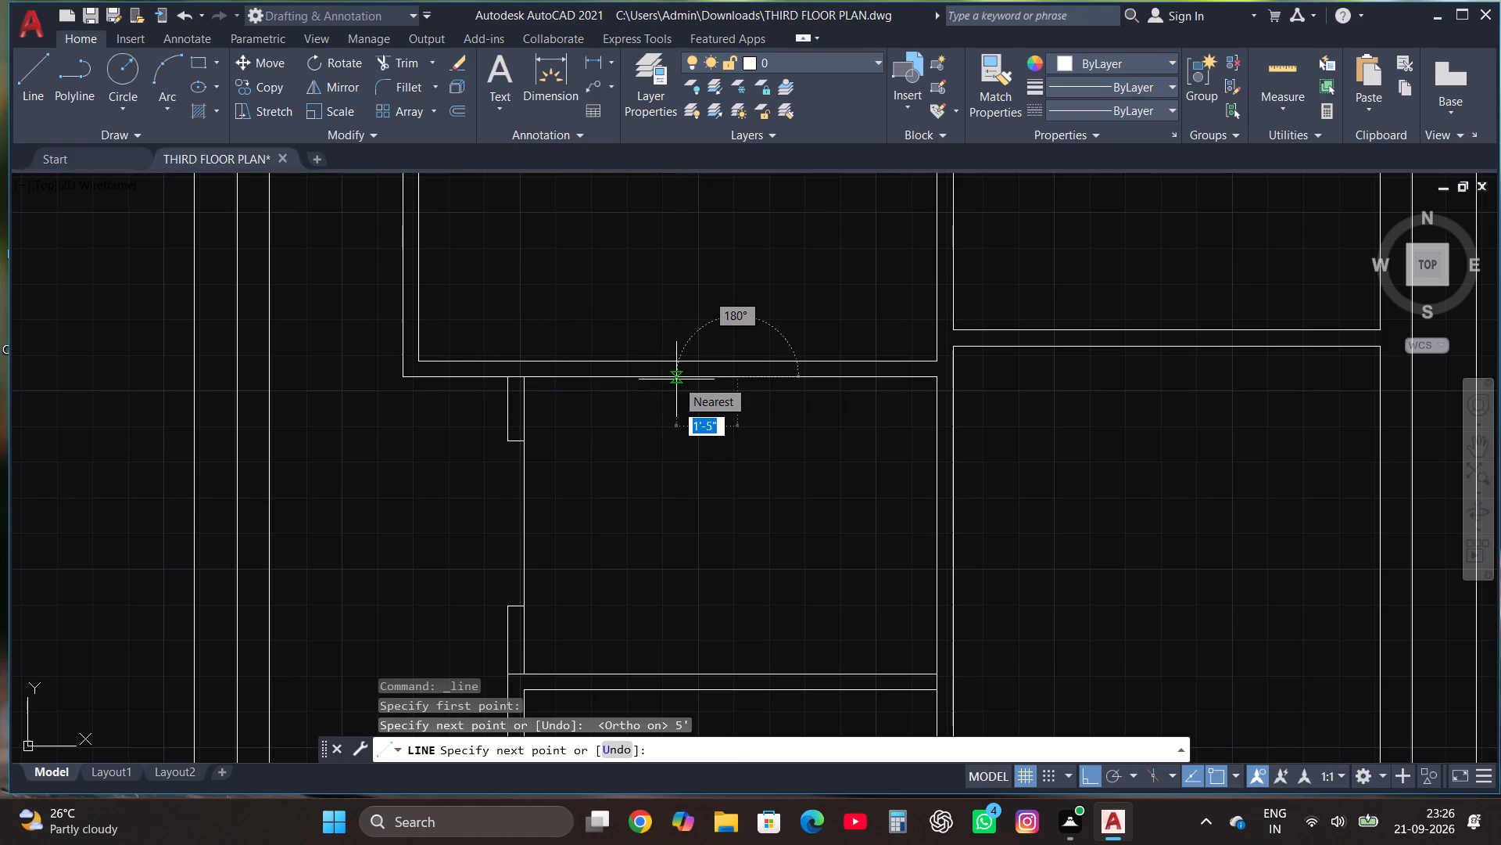
text(5')
key(Return)
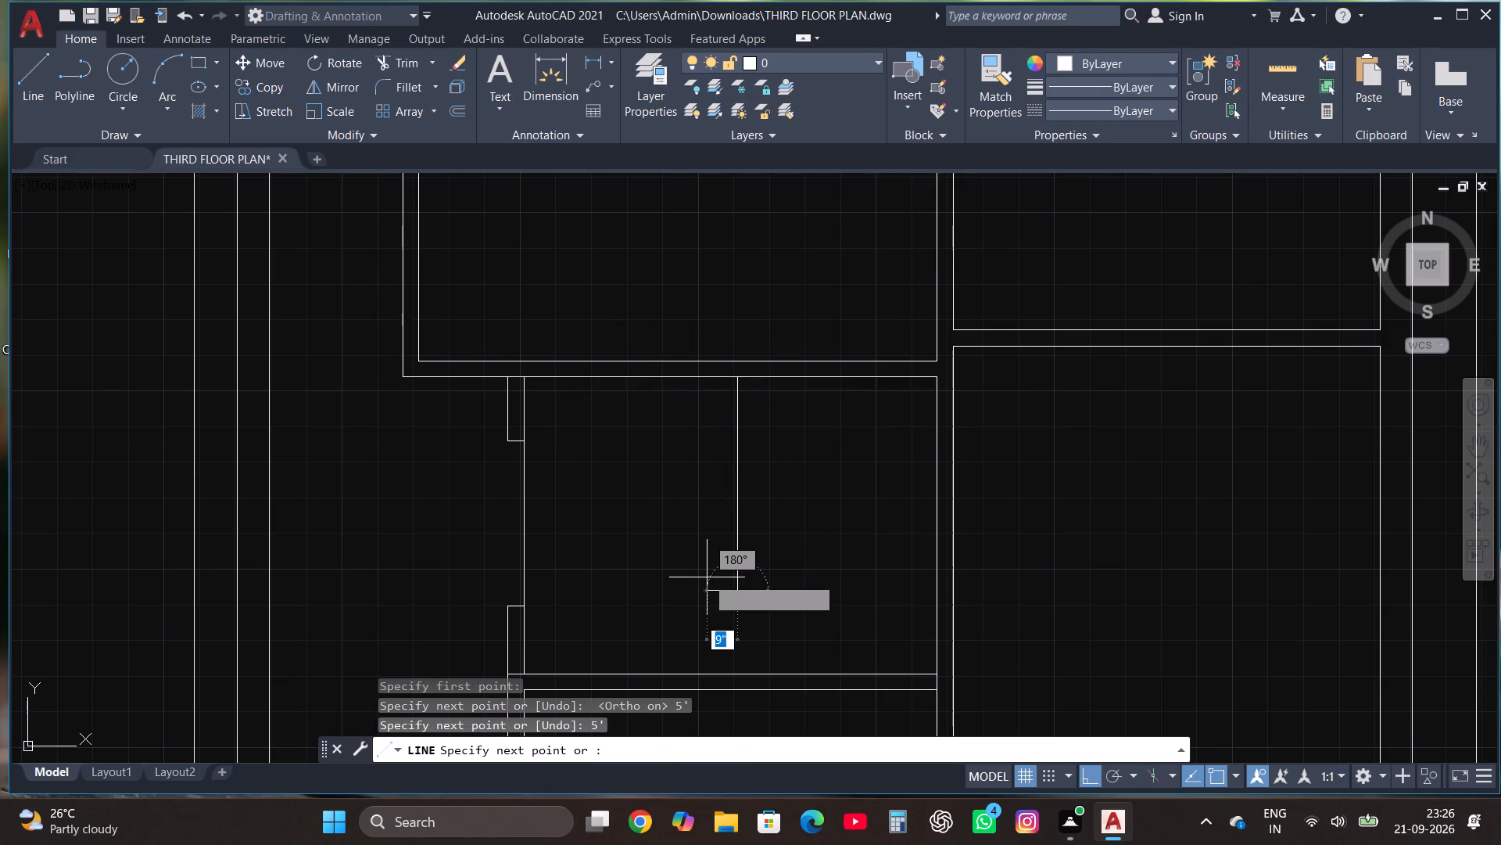
scroll(822, 503, down, 2)
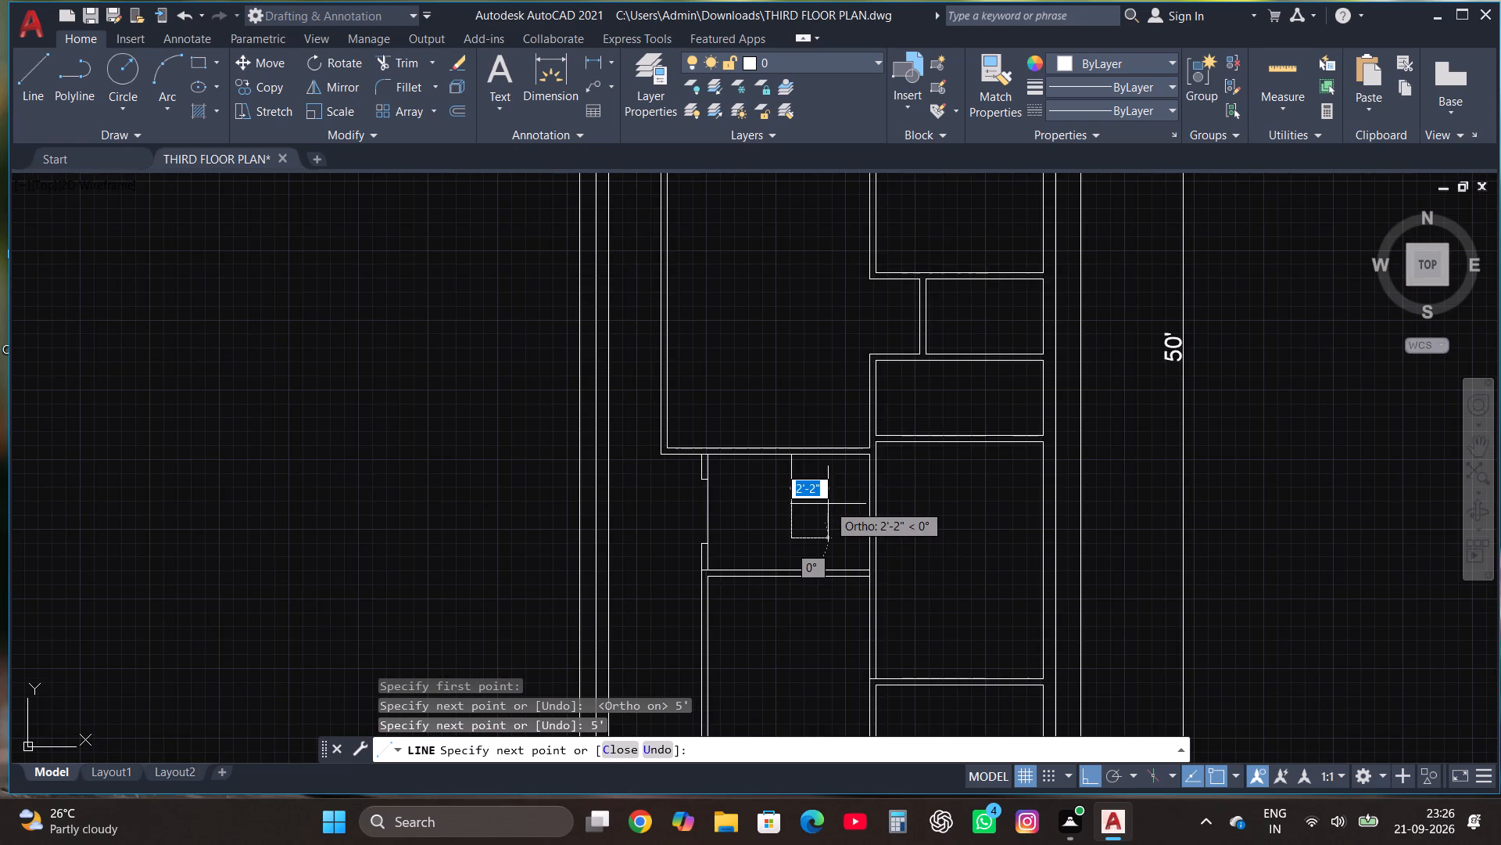
scroll(792, 433, down, 3)
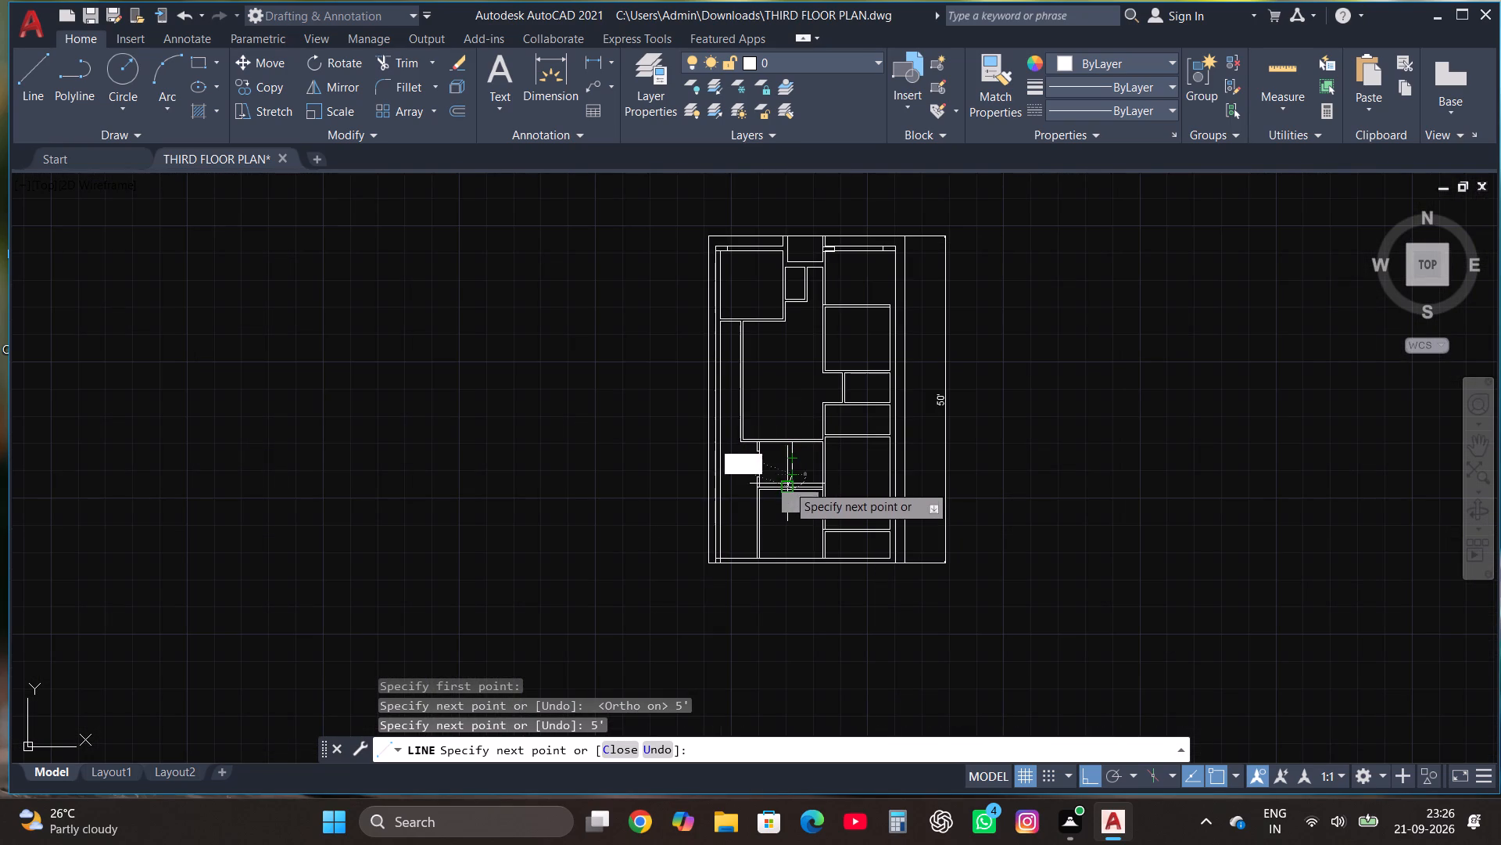
scroll(787, 484, up, 4)
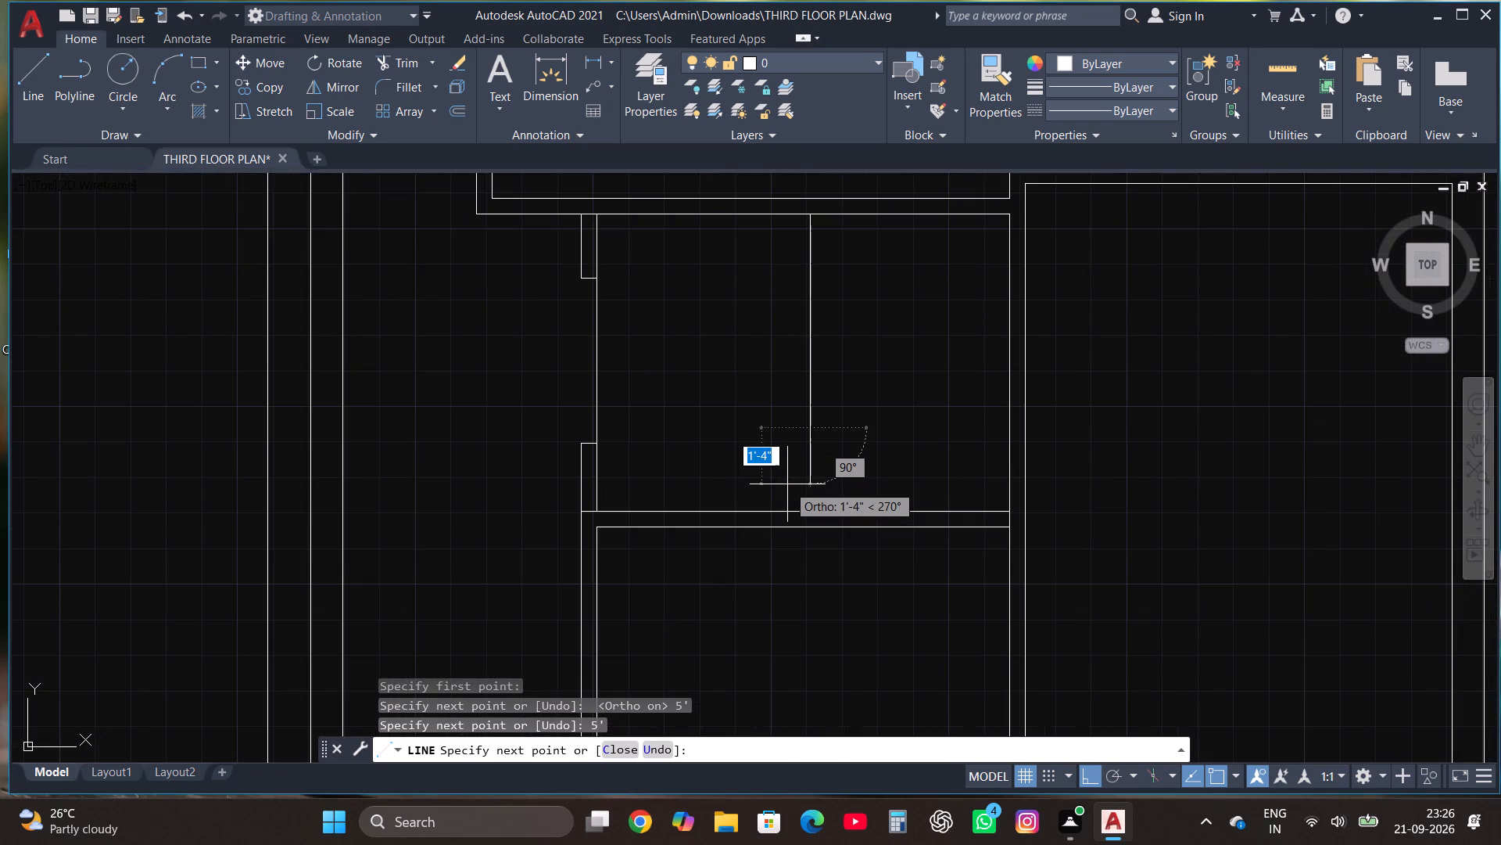
scroll(790, 494, up, 1)
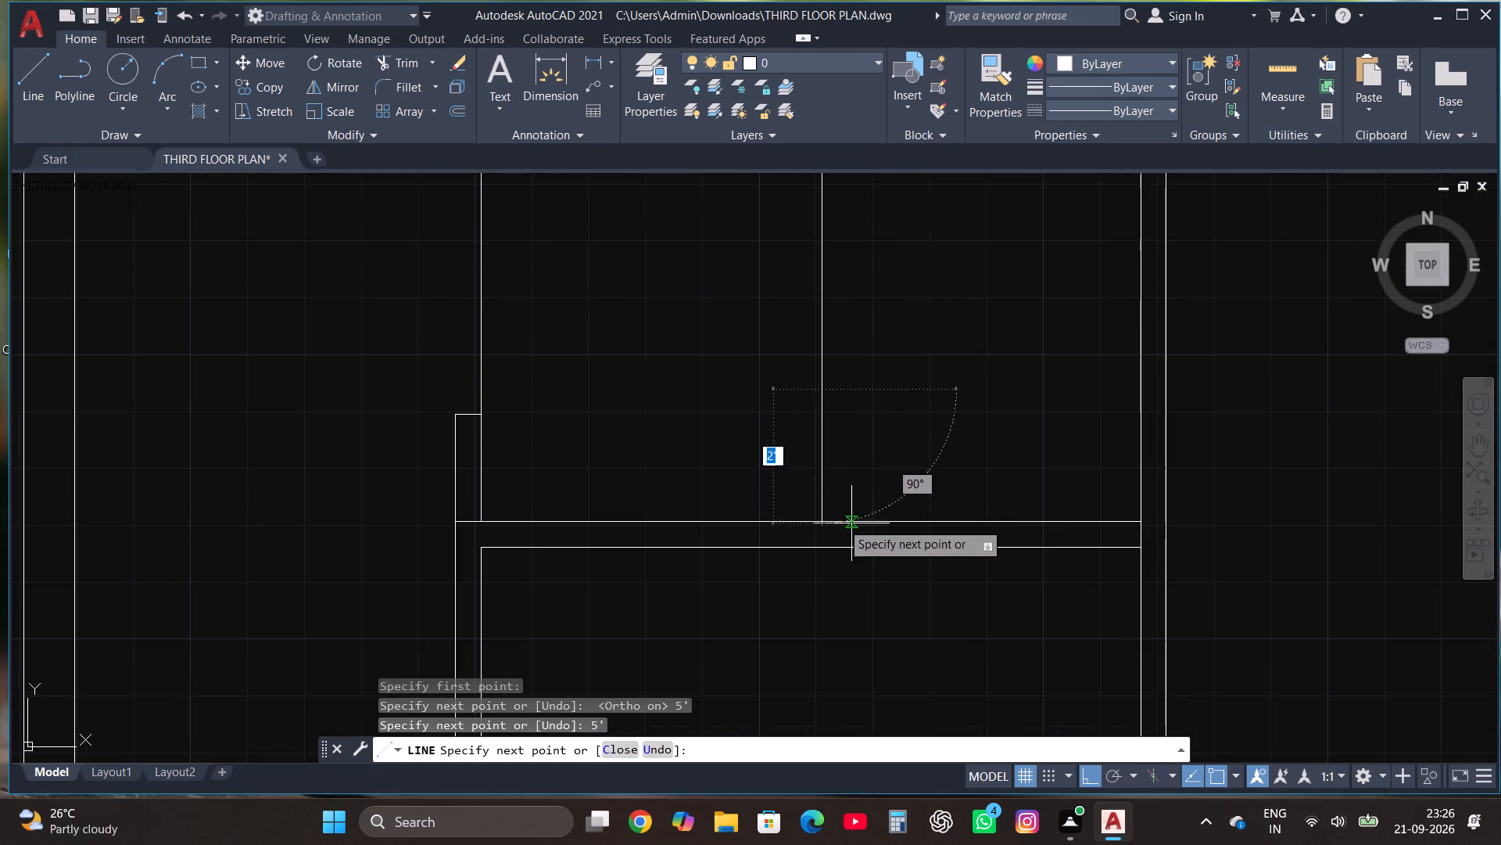
click(829, 534)
key(Escape)
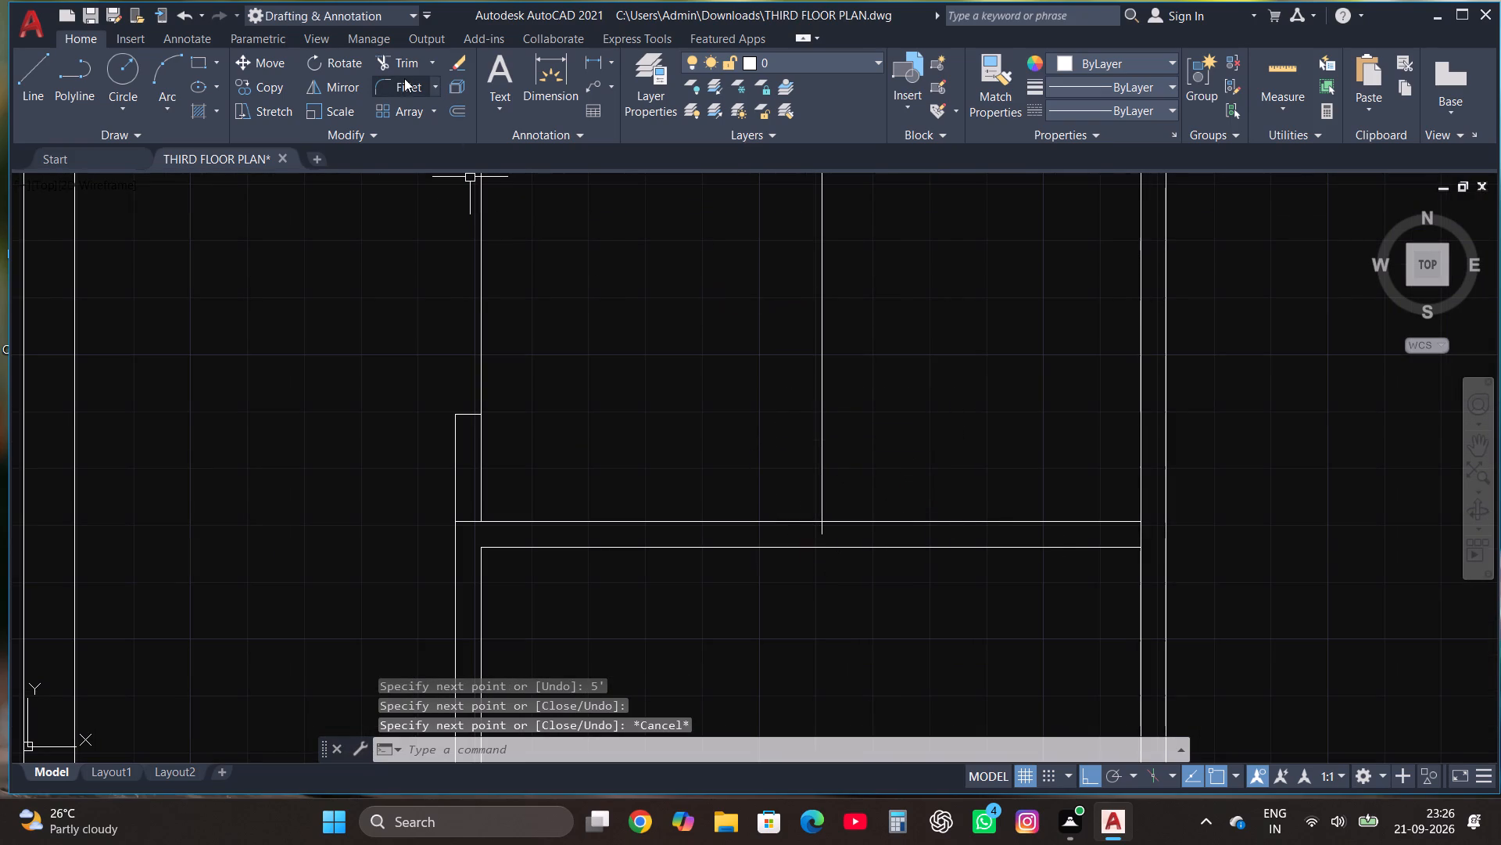
Trim the end of the new vertical line that projects past the small room's bottom wall line.
click(404, 63)
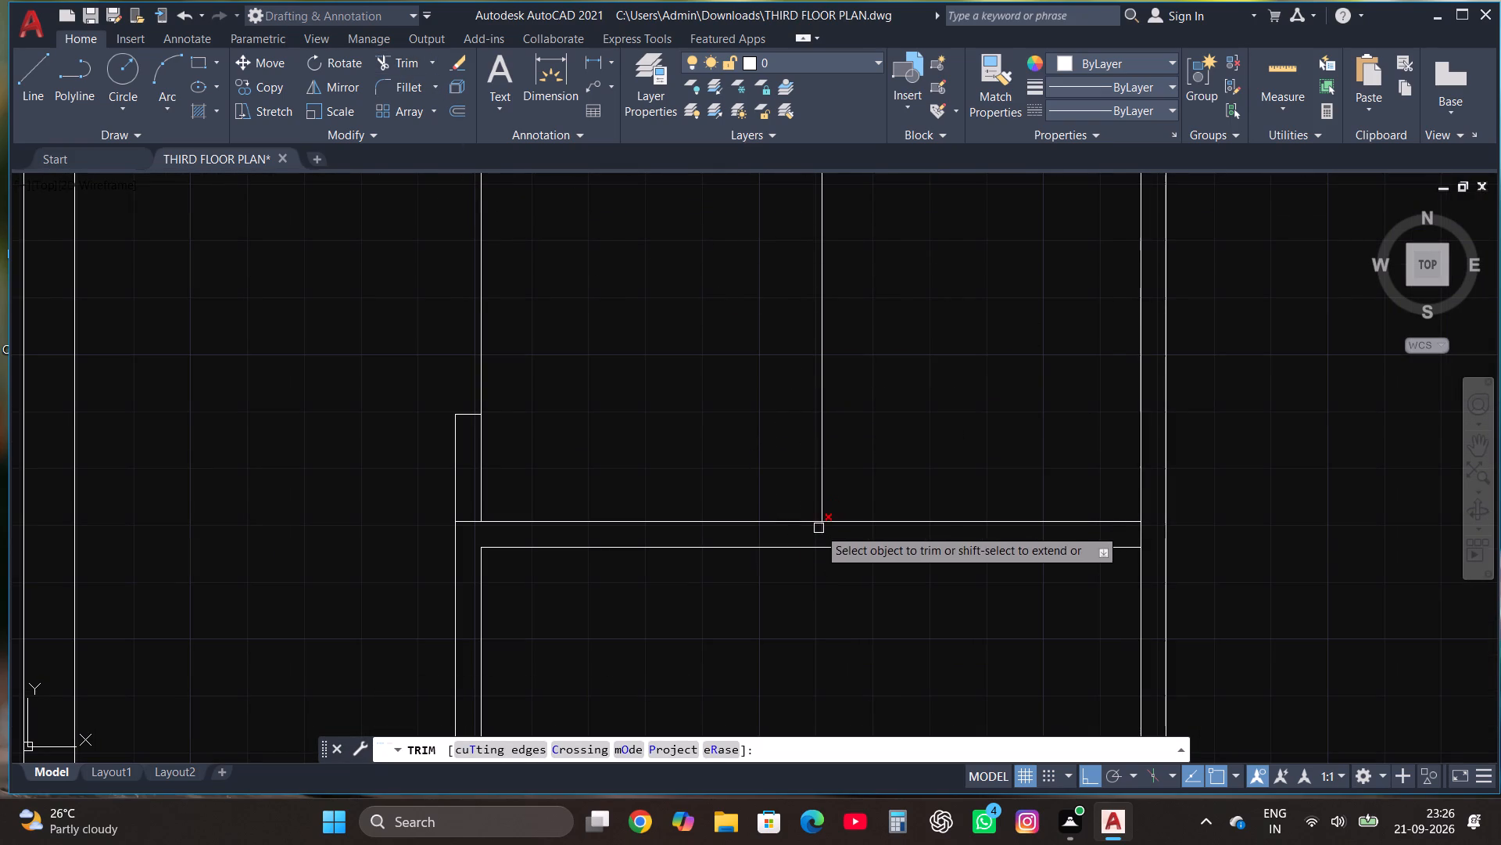
click(820, 533)
key(Escape)
scroll(841, 645, down, 3)
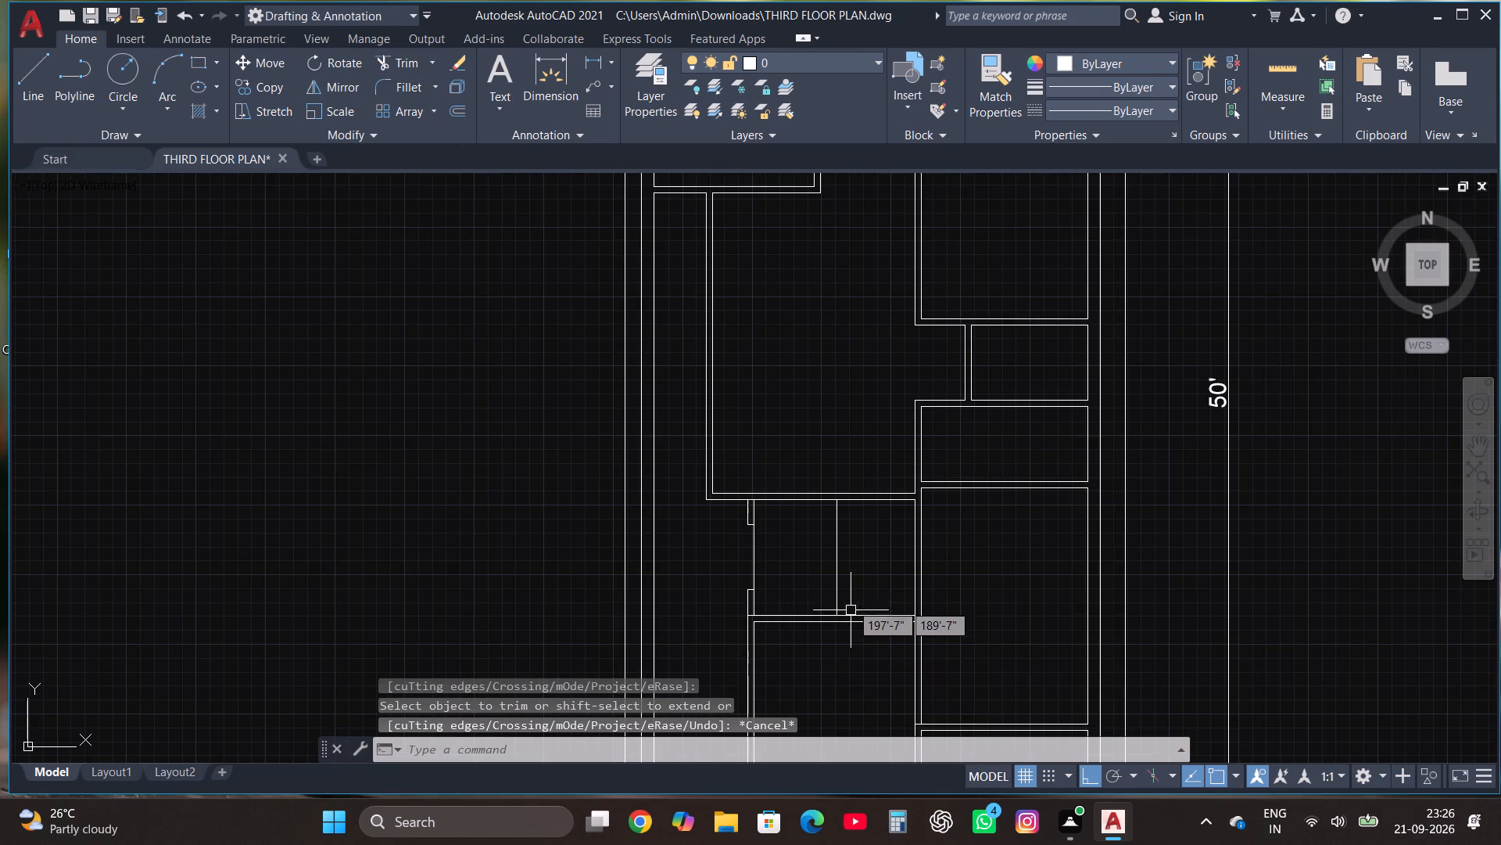
Copy both segments of the small room's new vertical line 4.5" to the right to form a partition wall.
scroll(865, 587, up, 1)
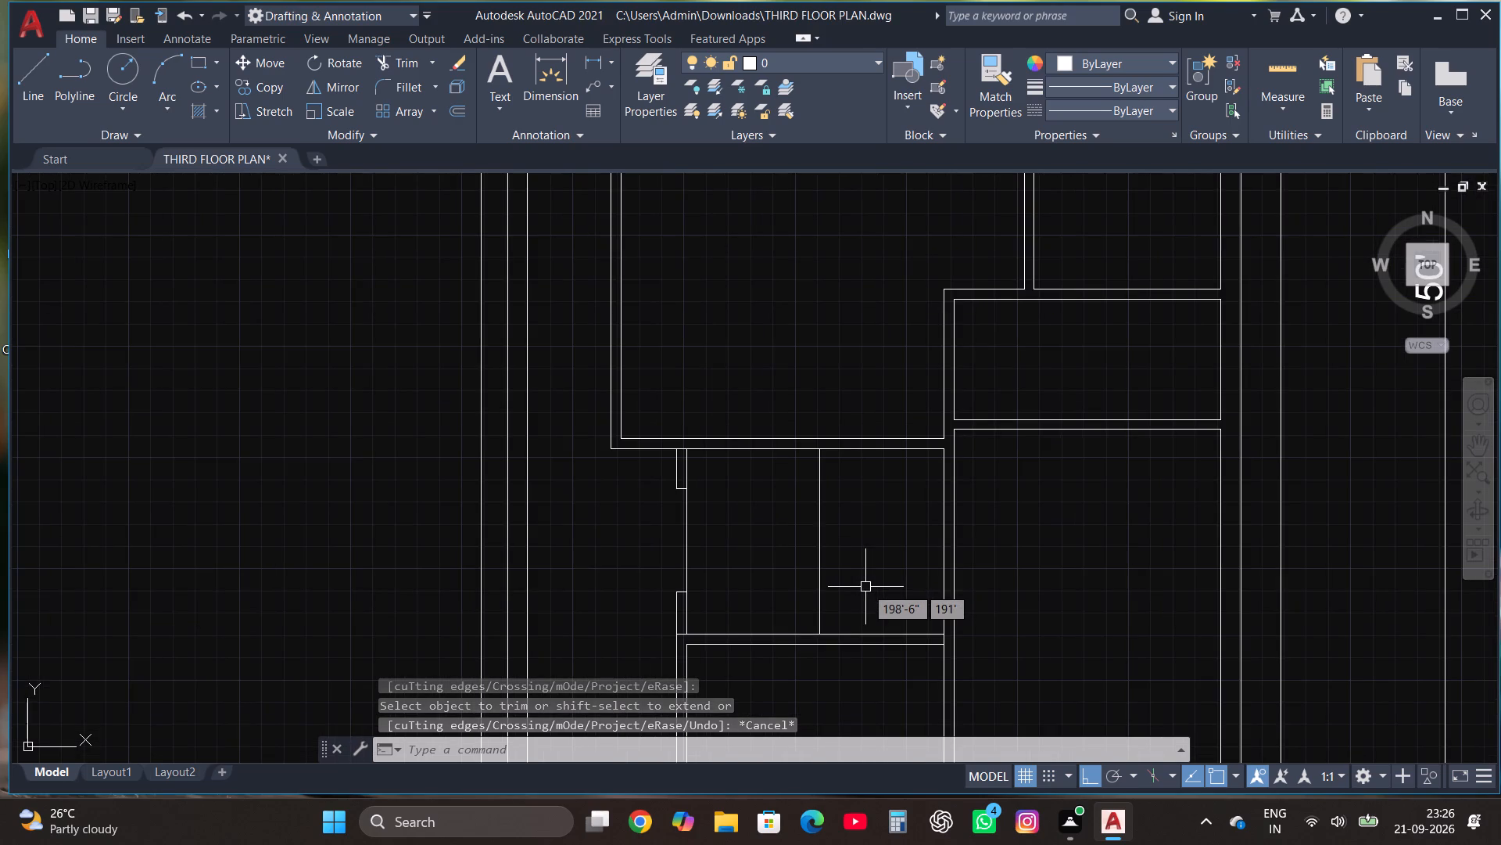
click(849, 591)
click(792, 509)
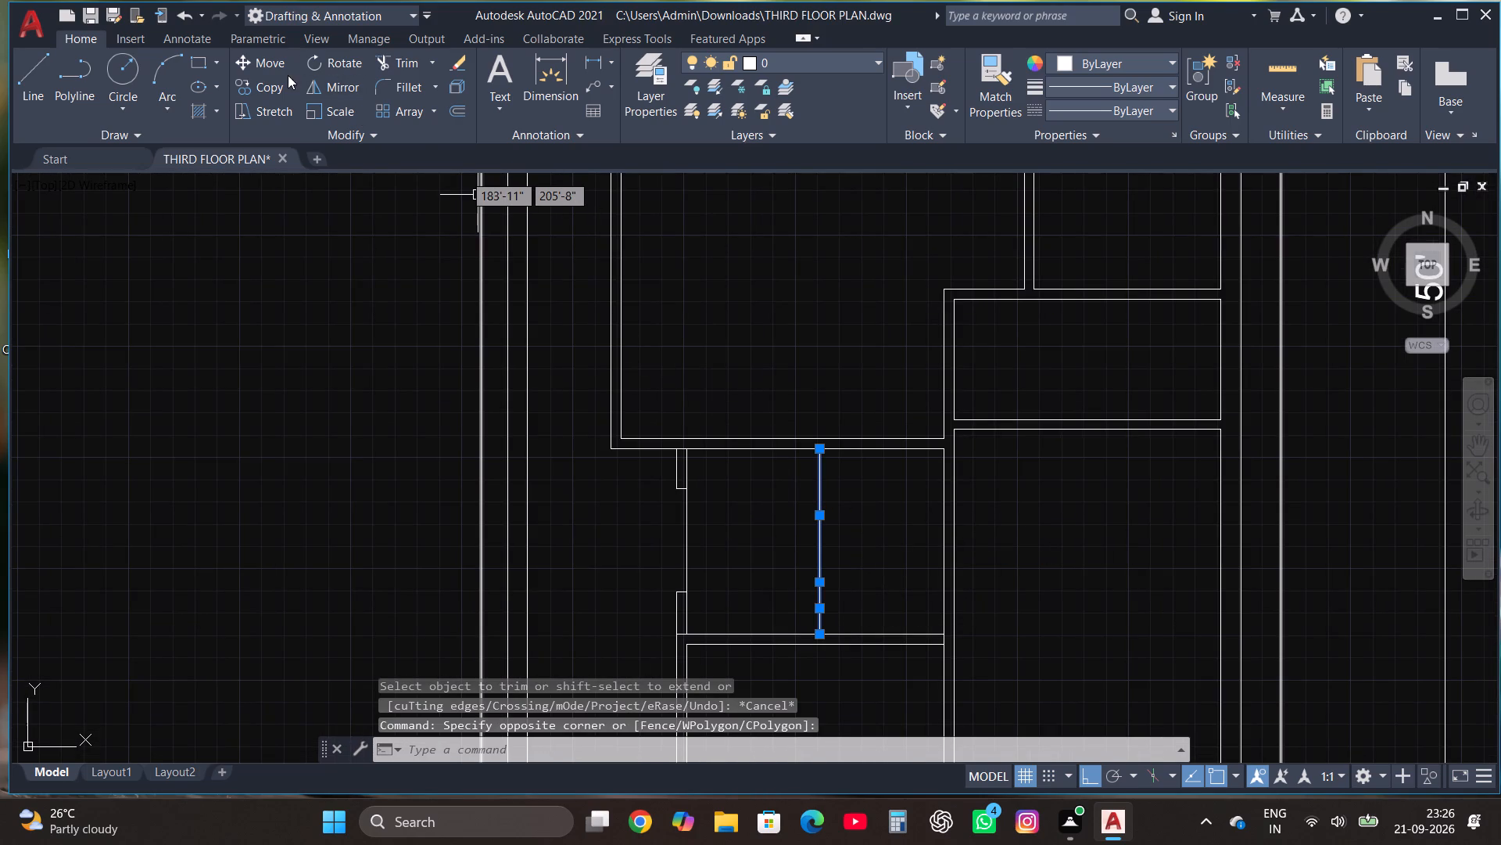
click(268, 70)
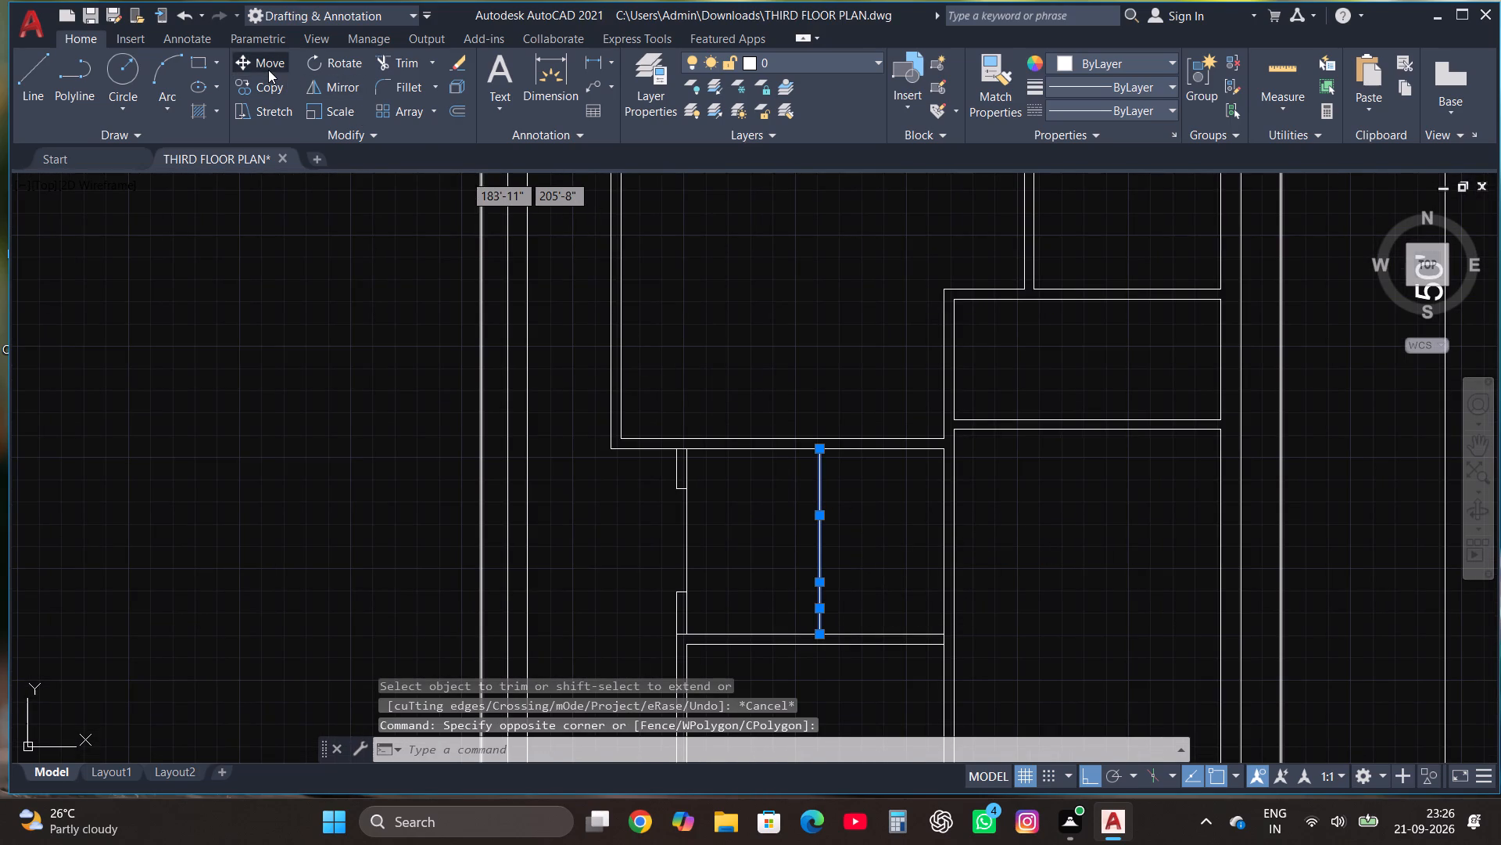
key(Escape)
drag(833, 530, 823, 526)
click(742, 485)
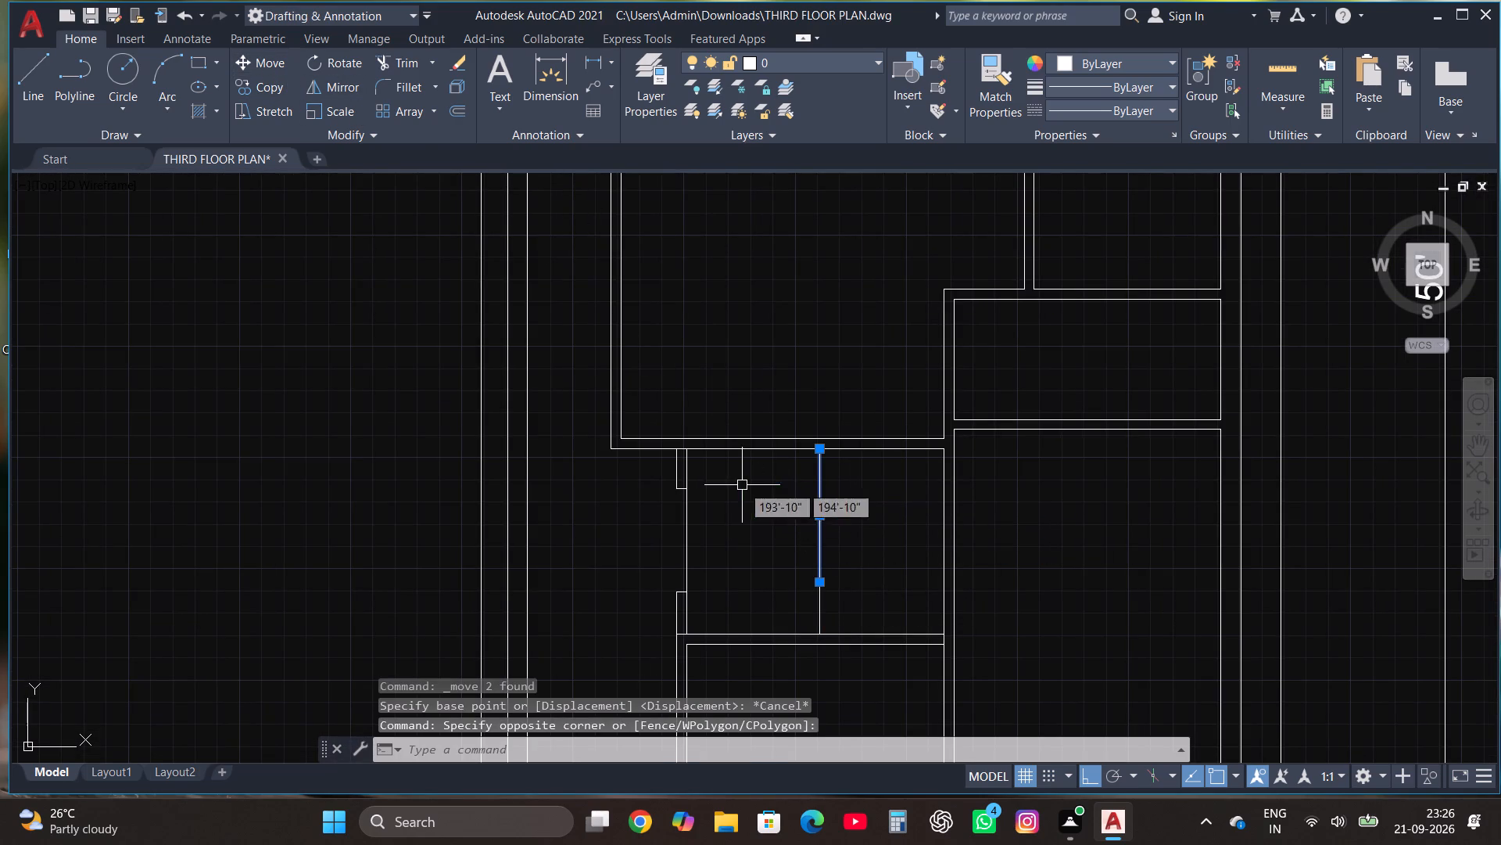
click(851, 624)
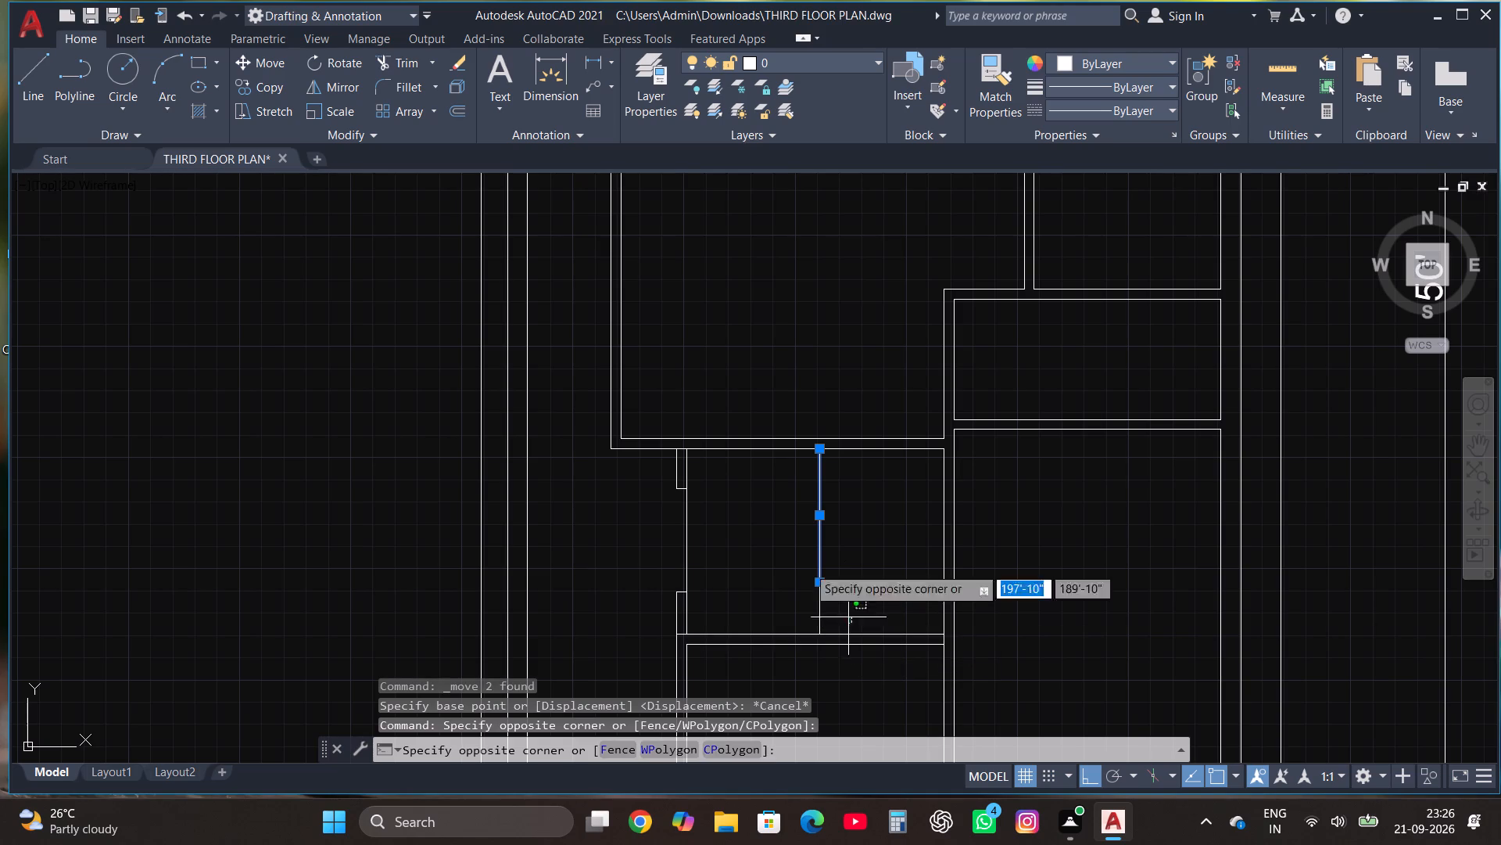
click(745, 520)
click(277, 81)
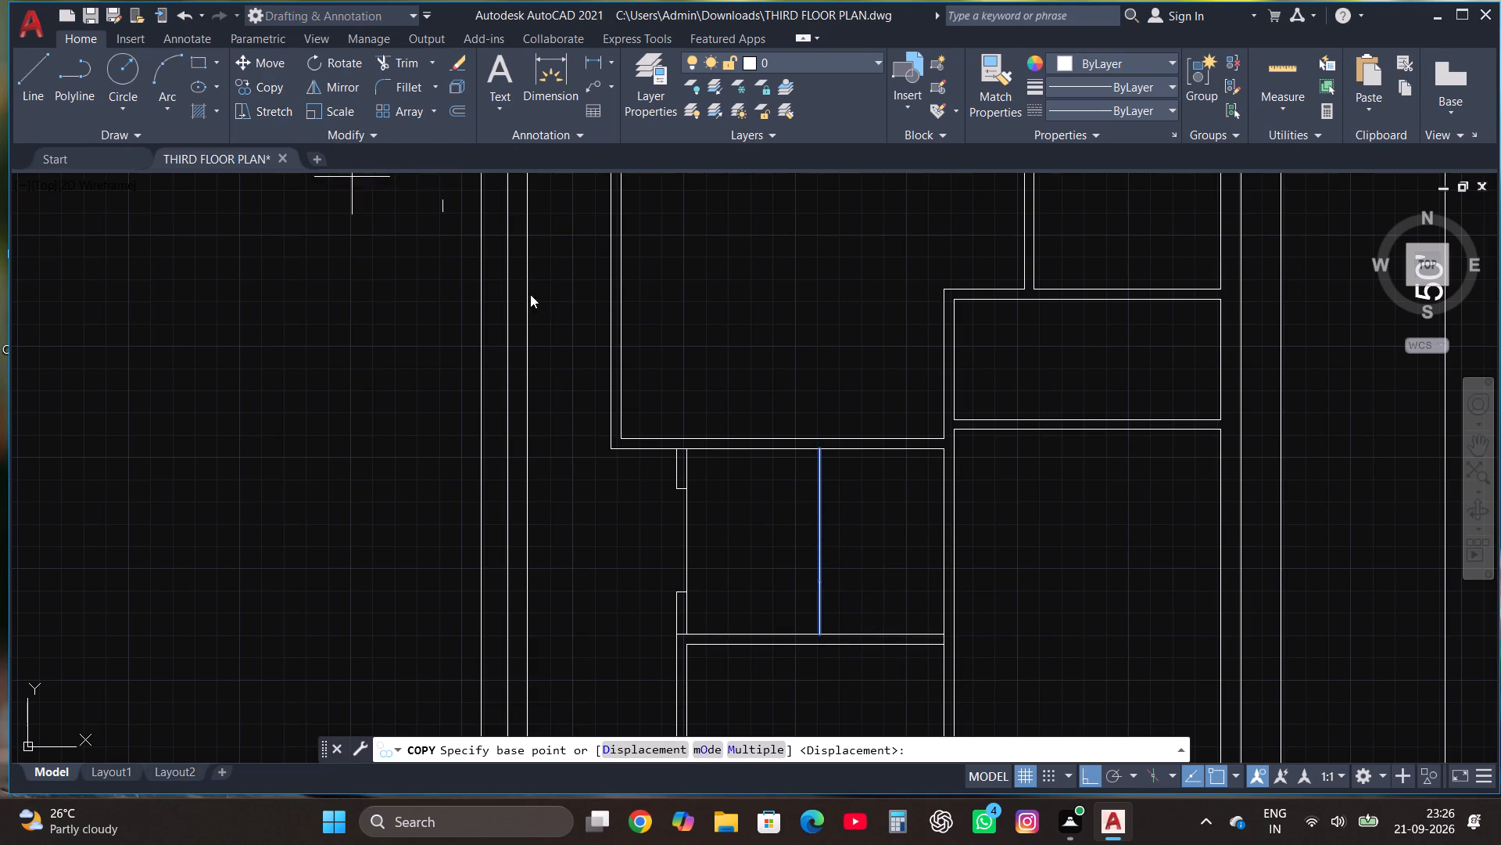
click(822, 542)
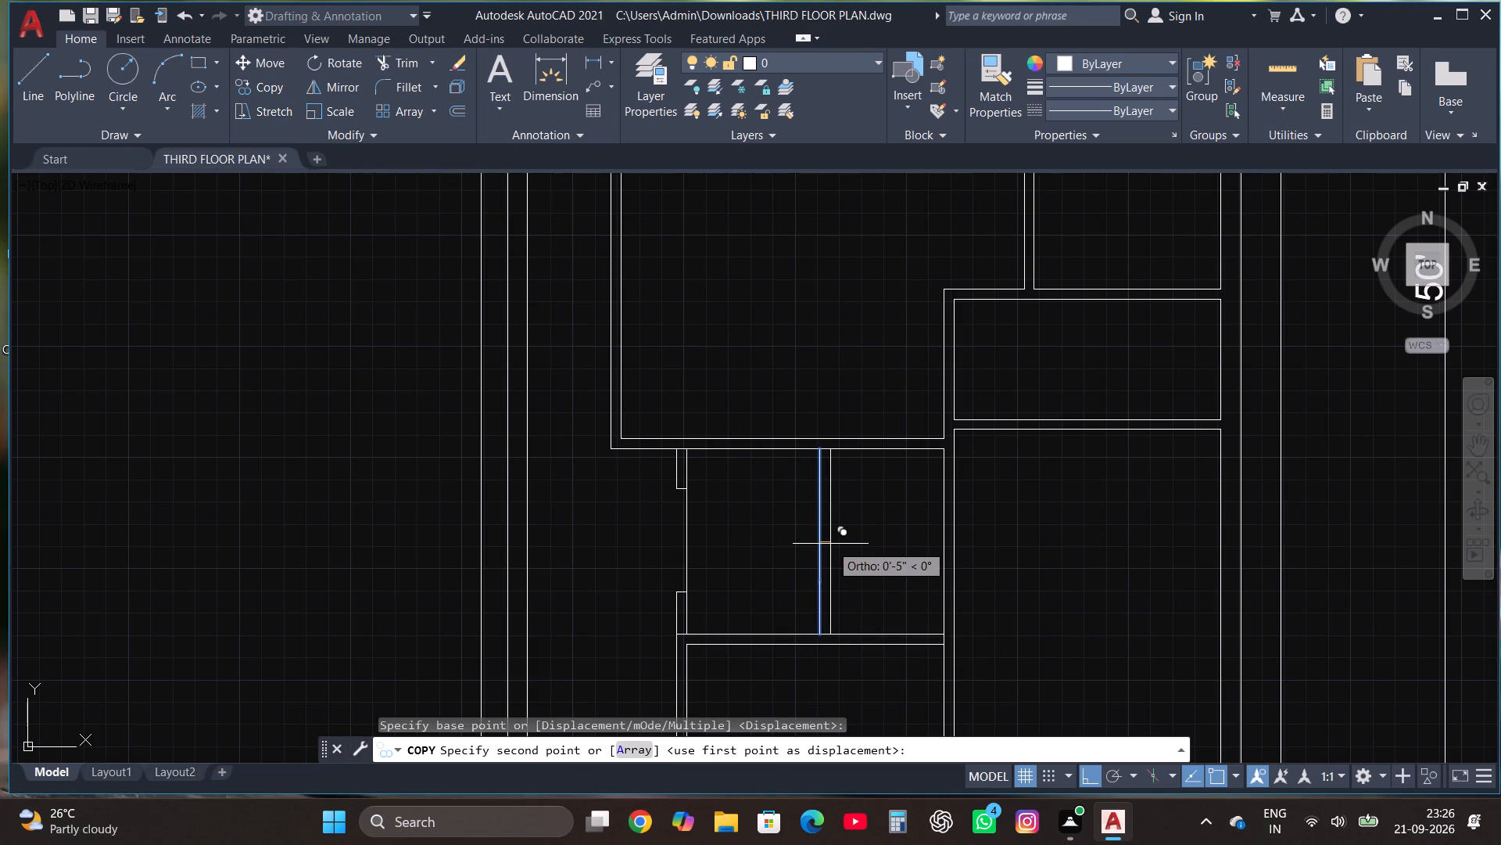
text(4.5")
key(Return)
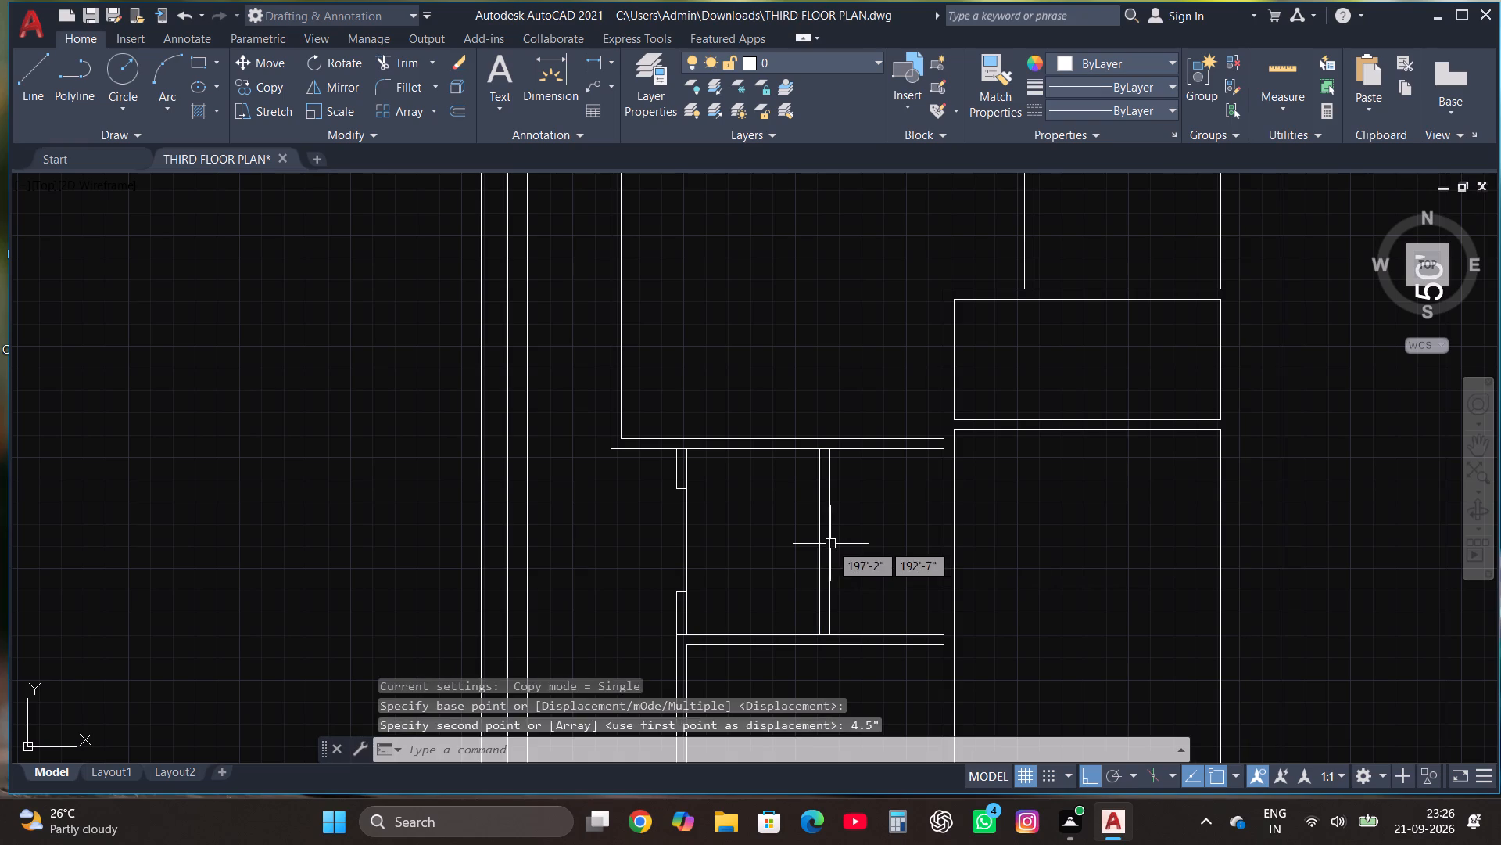
key(Escape)
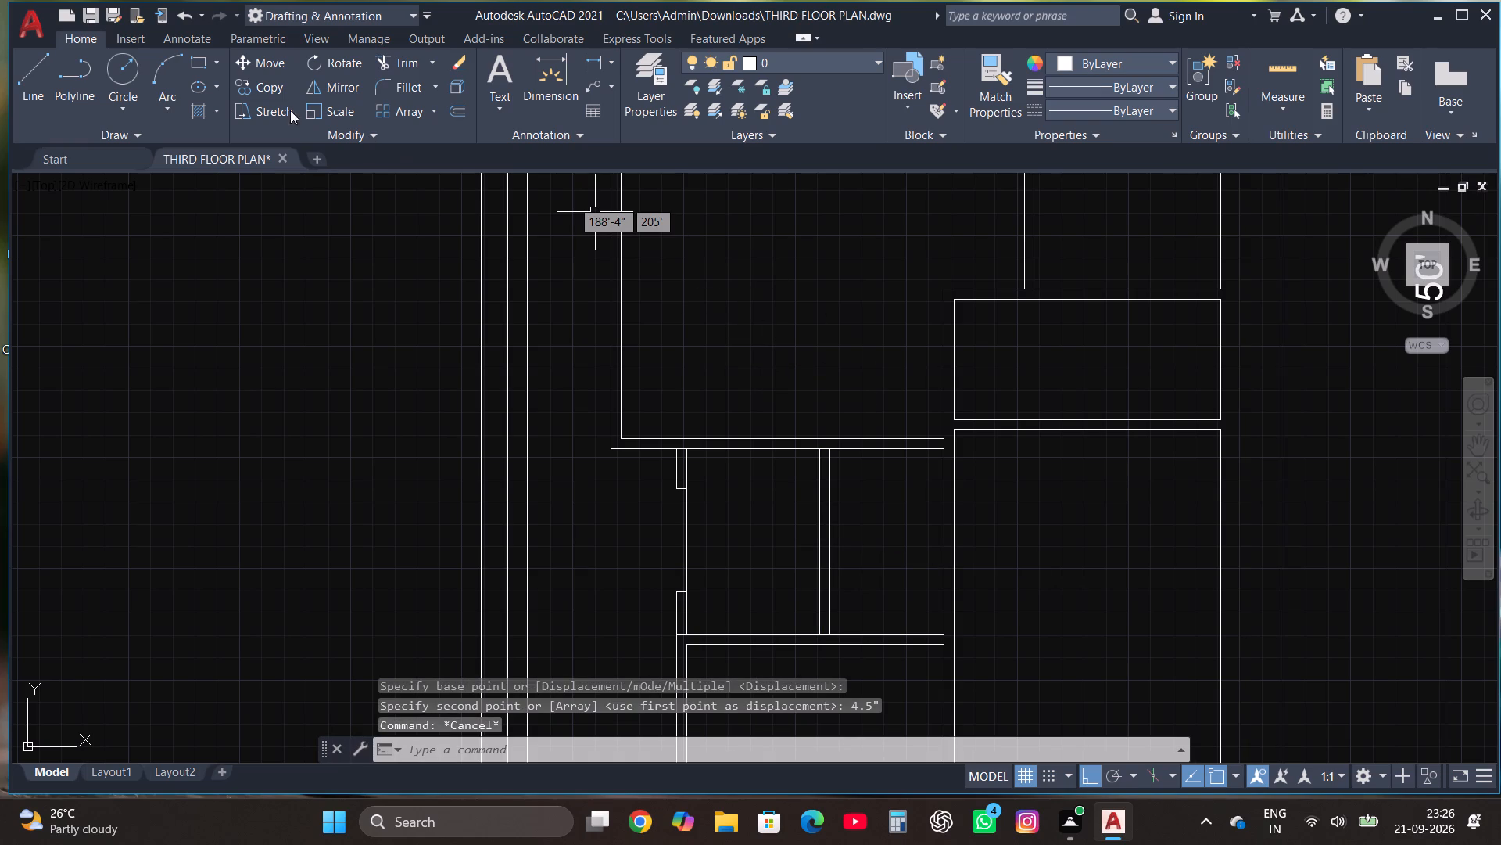
Draw vertical lines extending the partition's right face up across the small room's top wall and down across its bottom wall.
click(25, 76)
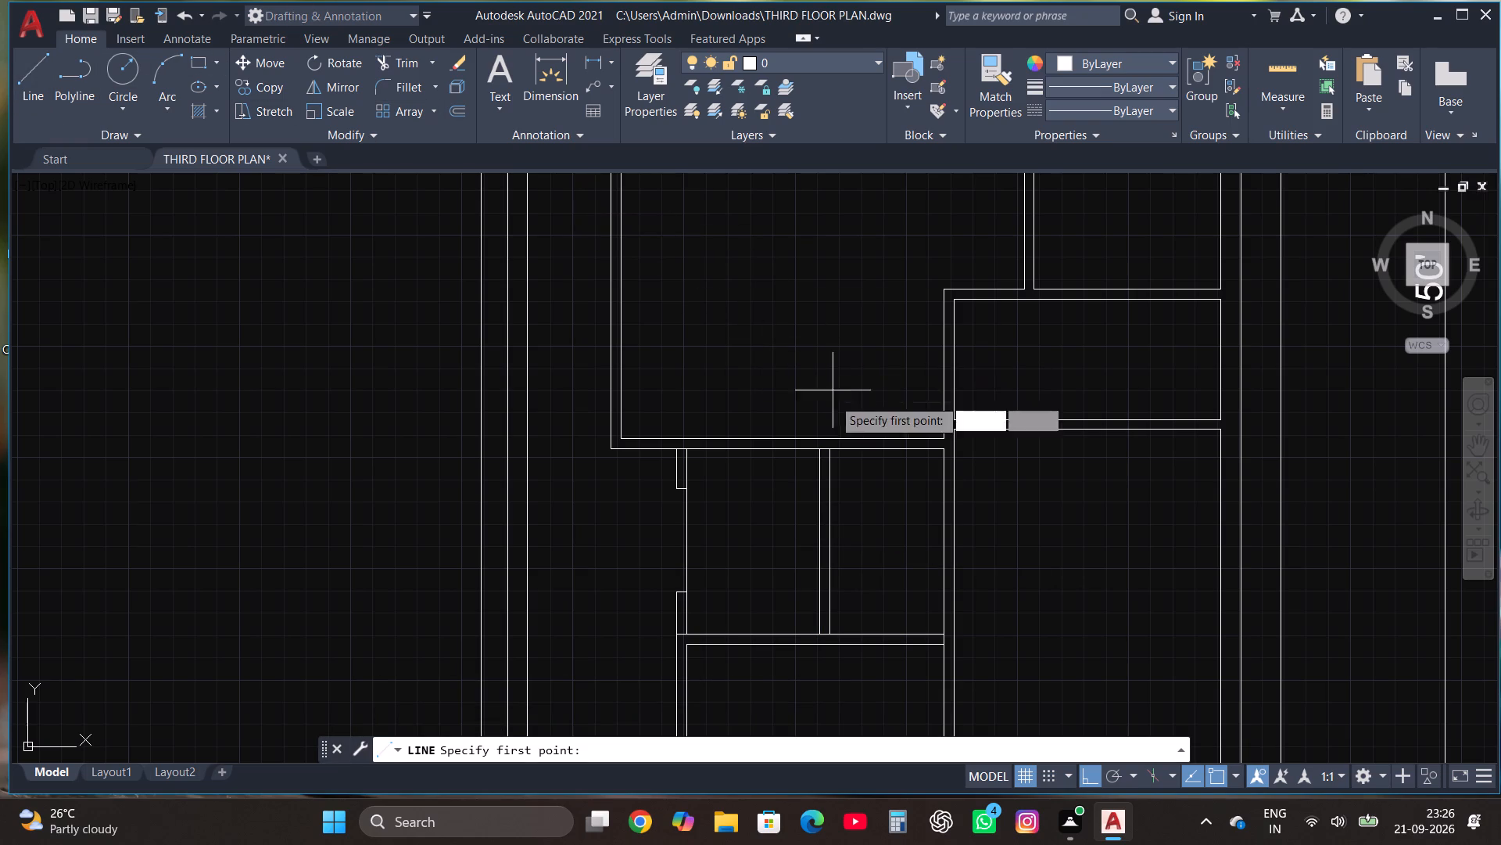
click(830, 451)
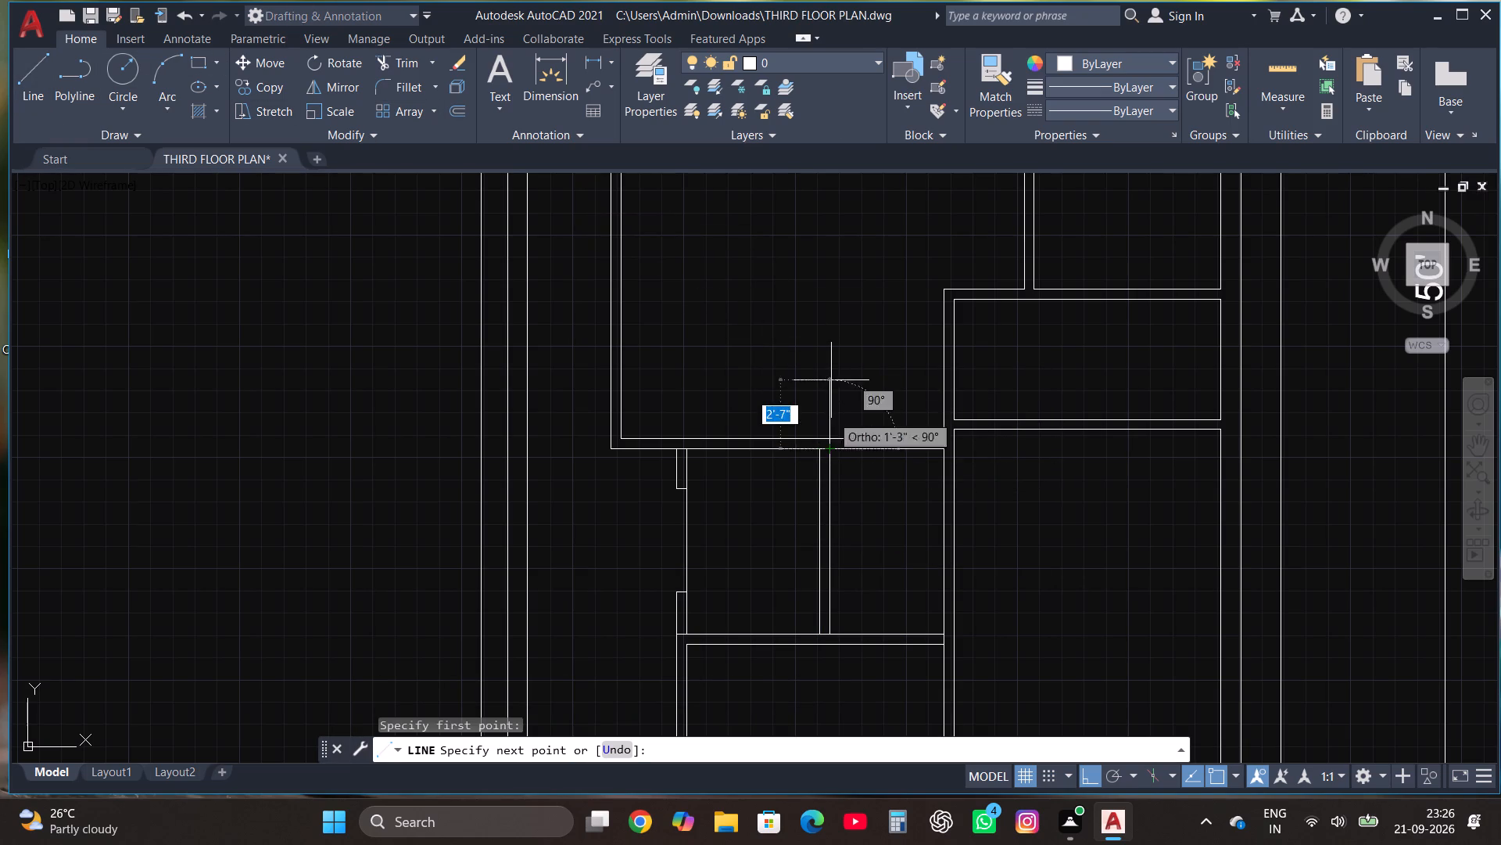
click(831, 380)
key(Escape)
click(38, 66)
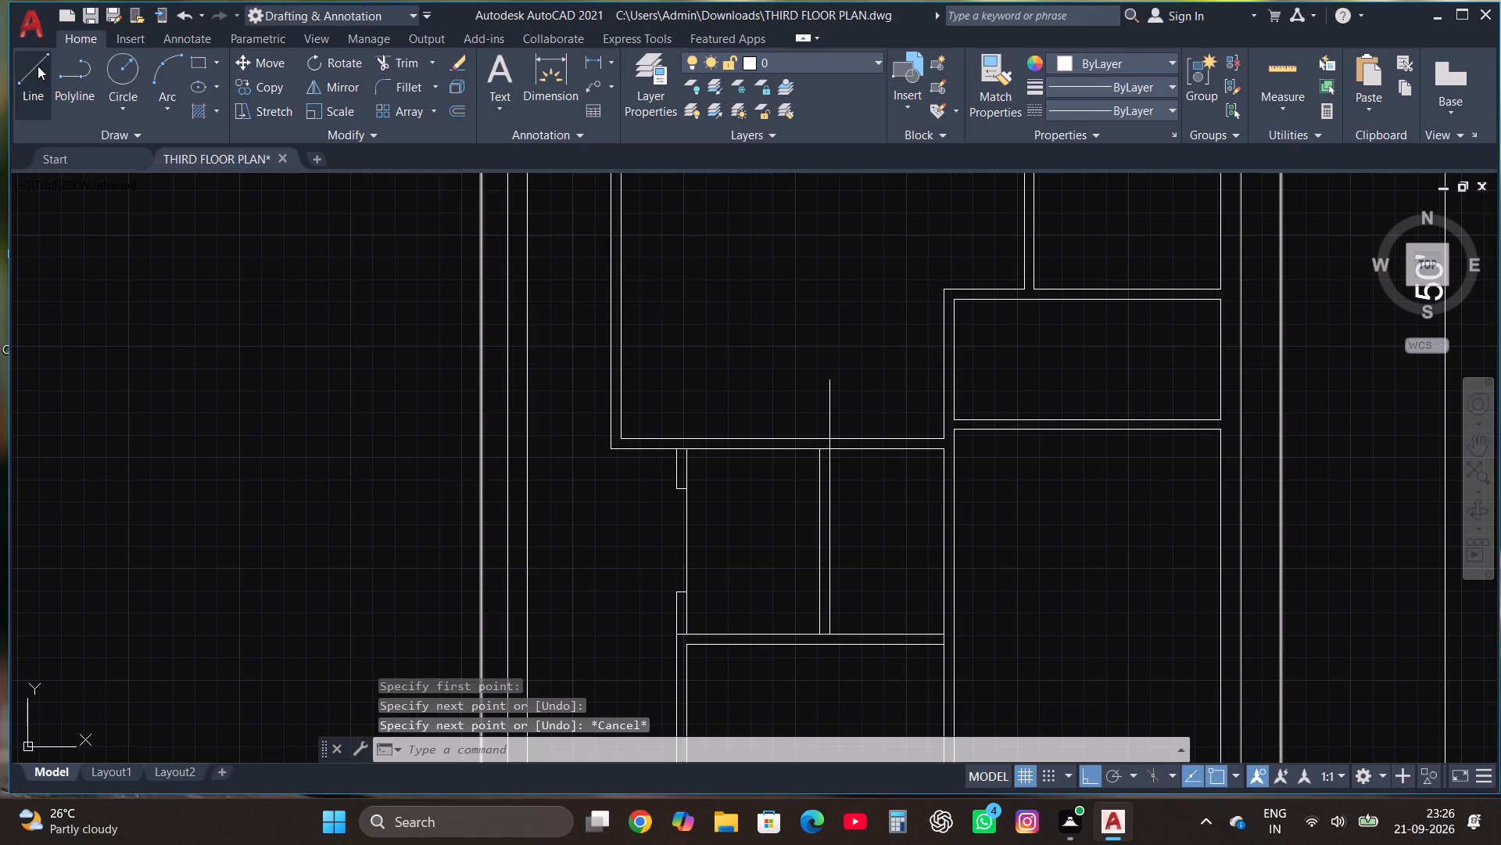
click(830, 634)
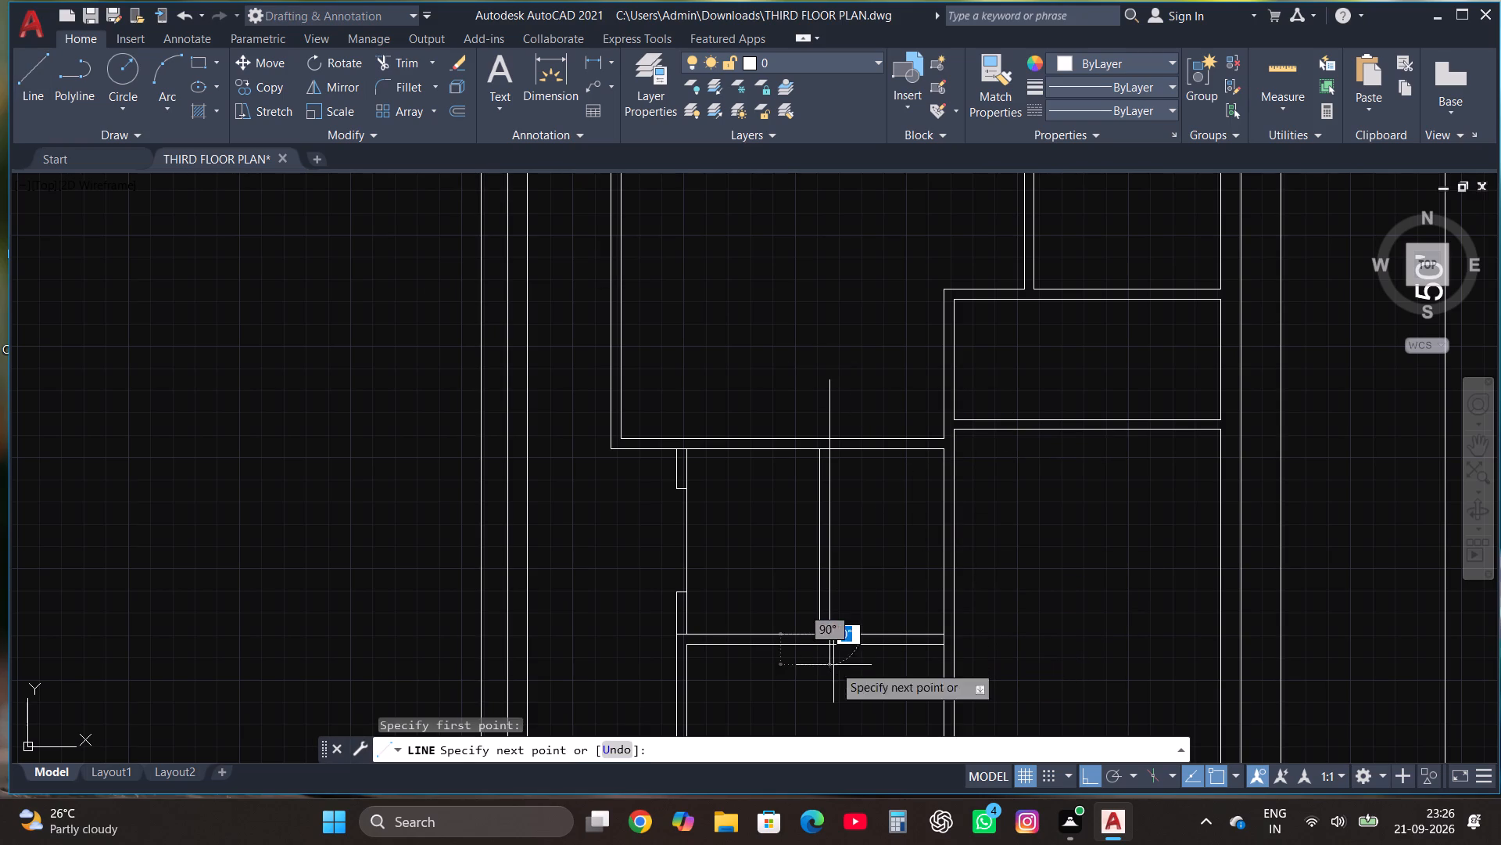
click(833, 665)
key(Escape)
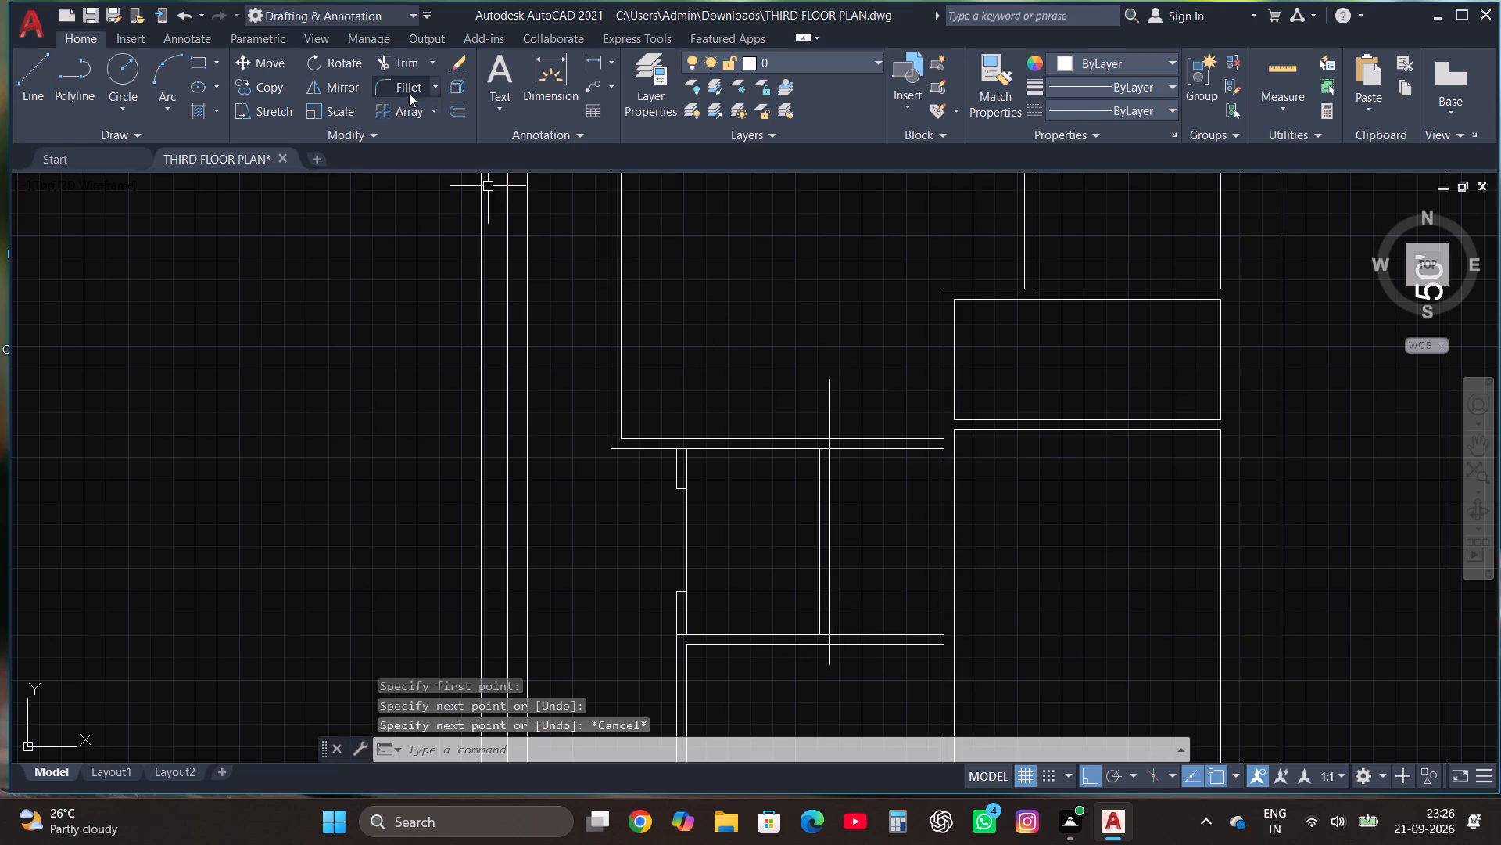
Trim the top and bottom wall lines to the right of the partition and the projecting ends of the partition's right face.
click(406, 68)
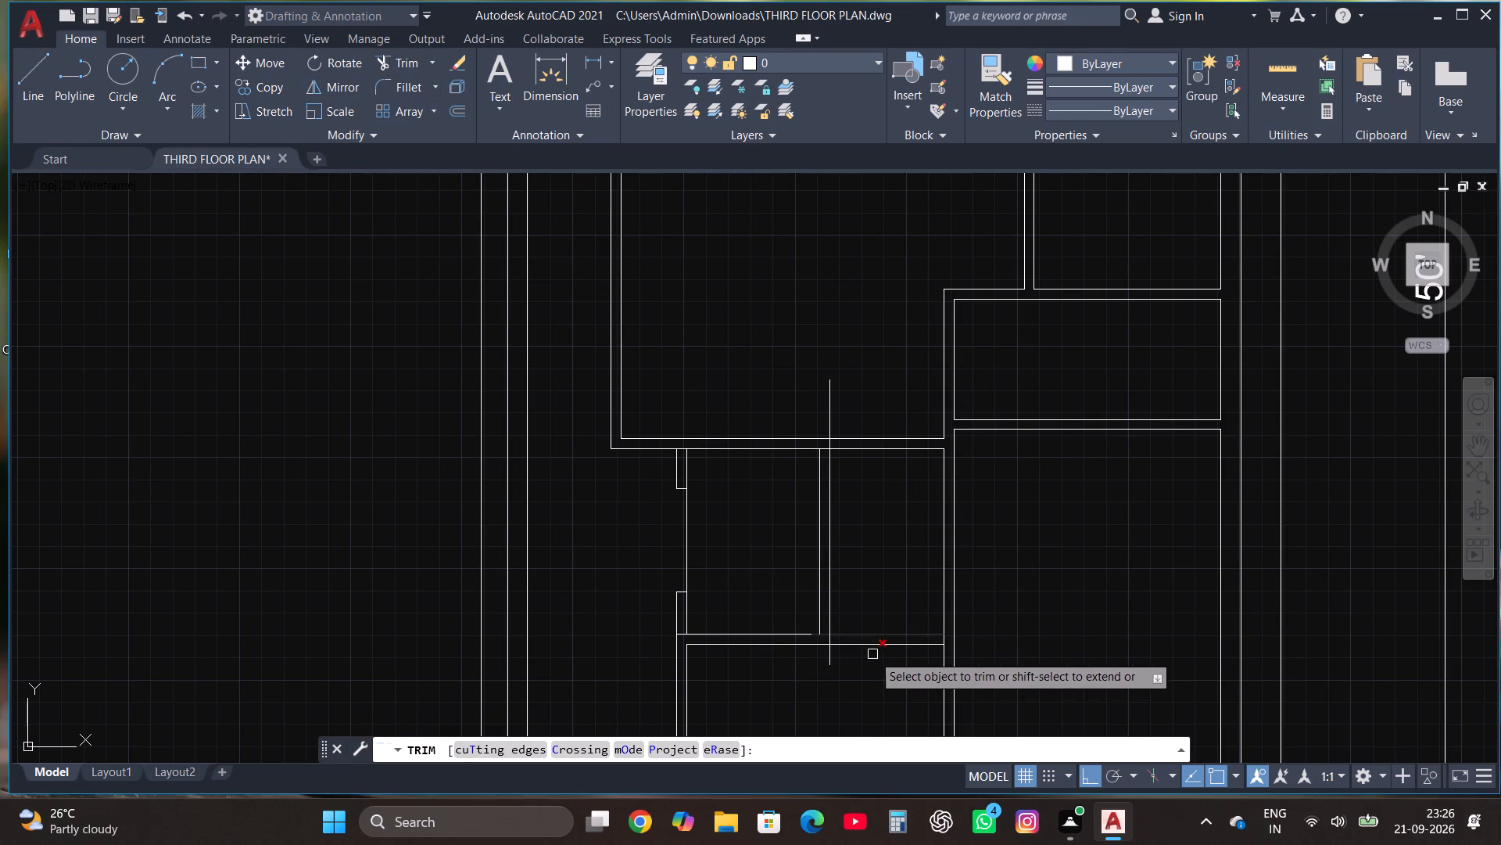
click(876, 656)
click(865, 412)
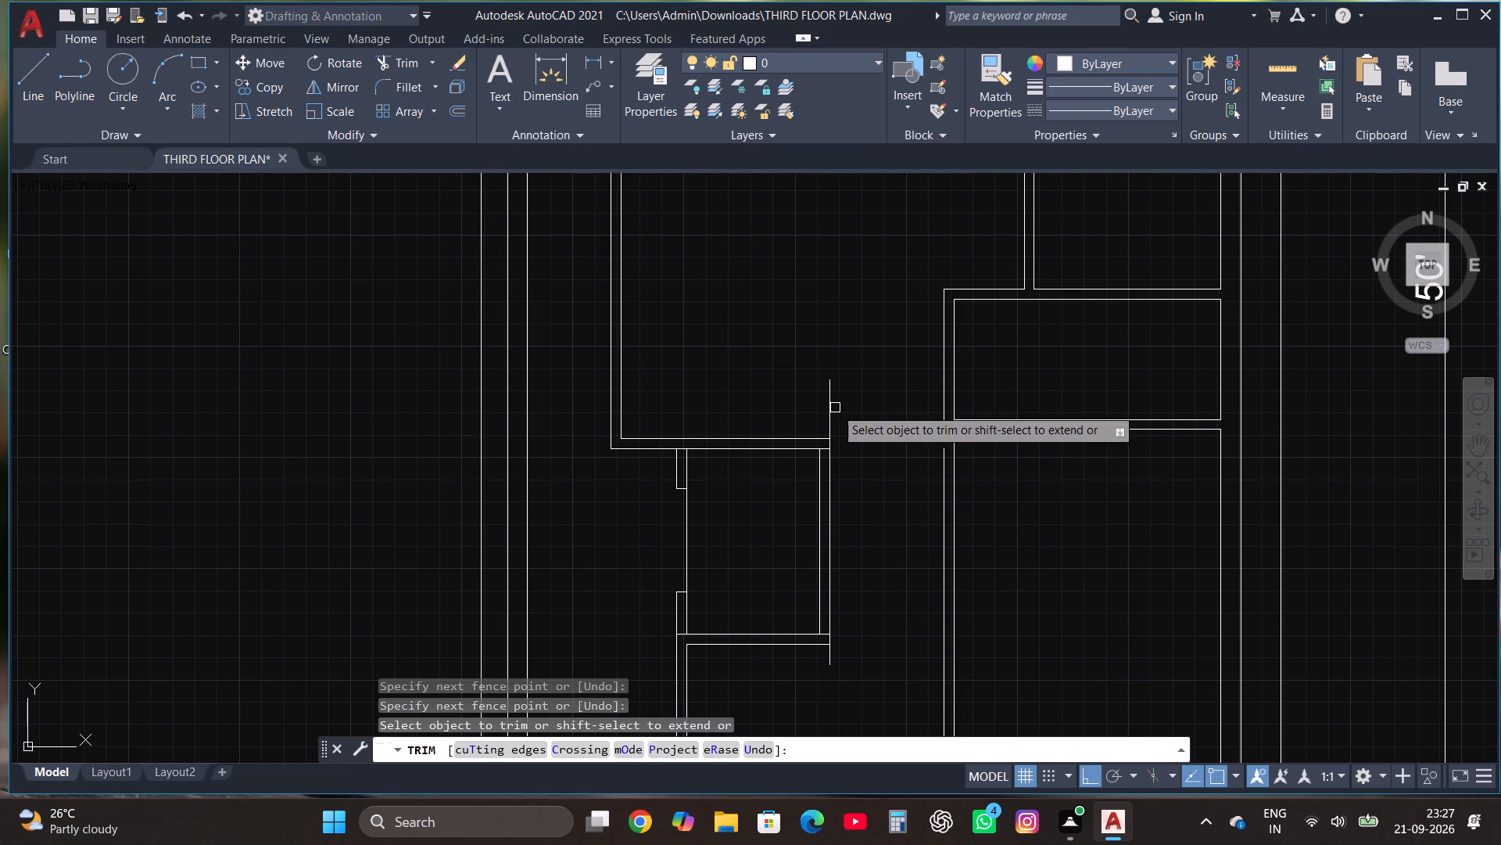
click(833, 407)
click(831, 663)
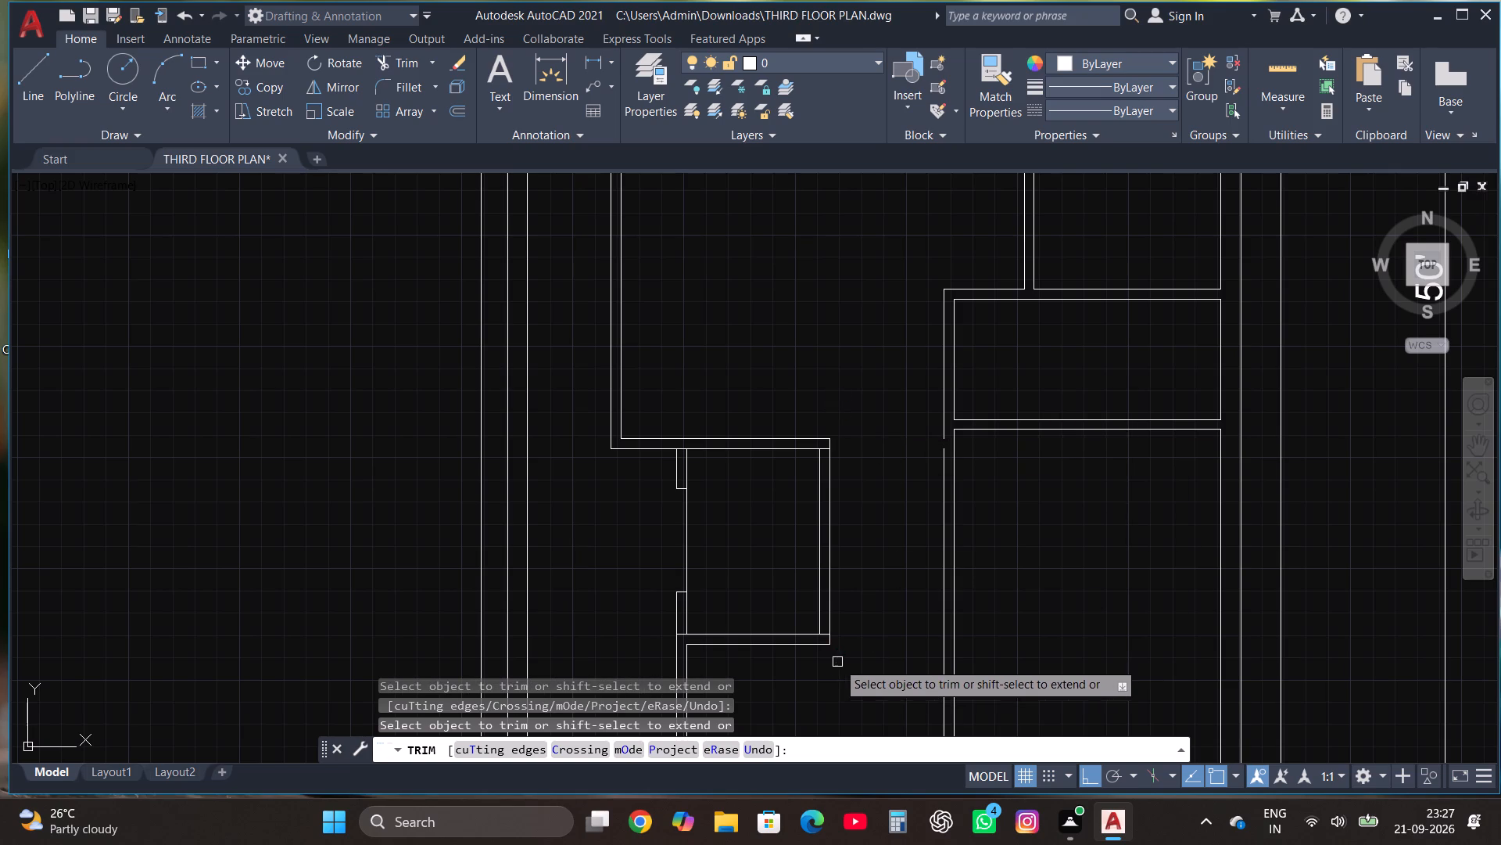
Trim the short wall line pieces inside the partition's thickness at the small room's top-right and bottom-right corners.
scroll(826, 453, up, 1)
click(826, 449)
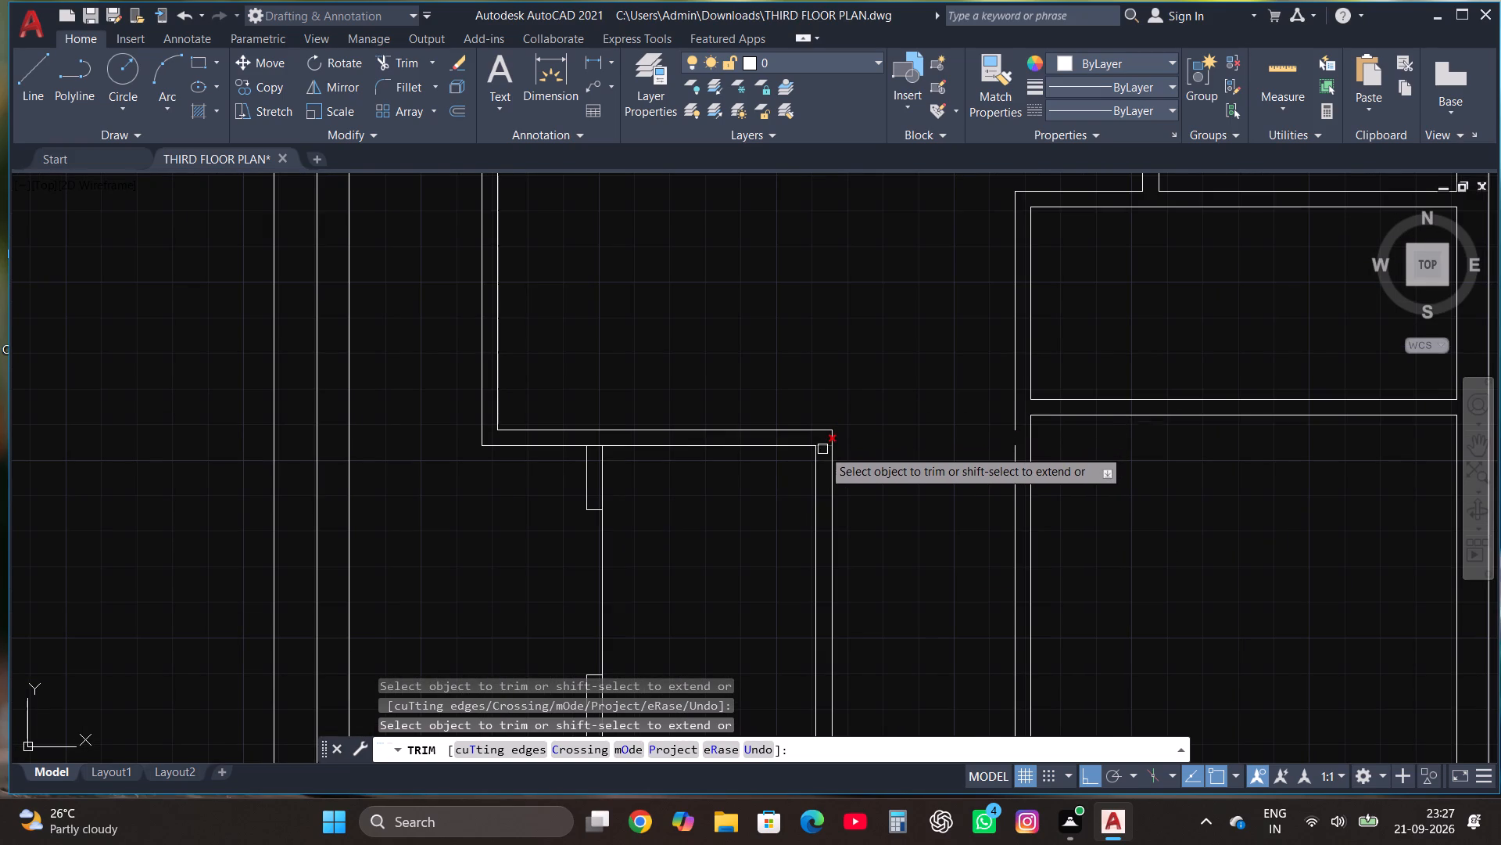
click(822, 449)
scroll(862, 380, down, 2)
scroll(840, 538, up, 3)
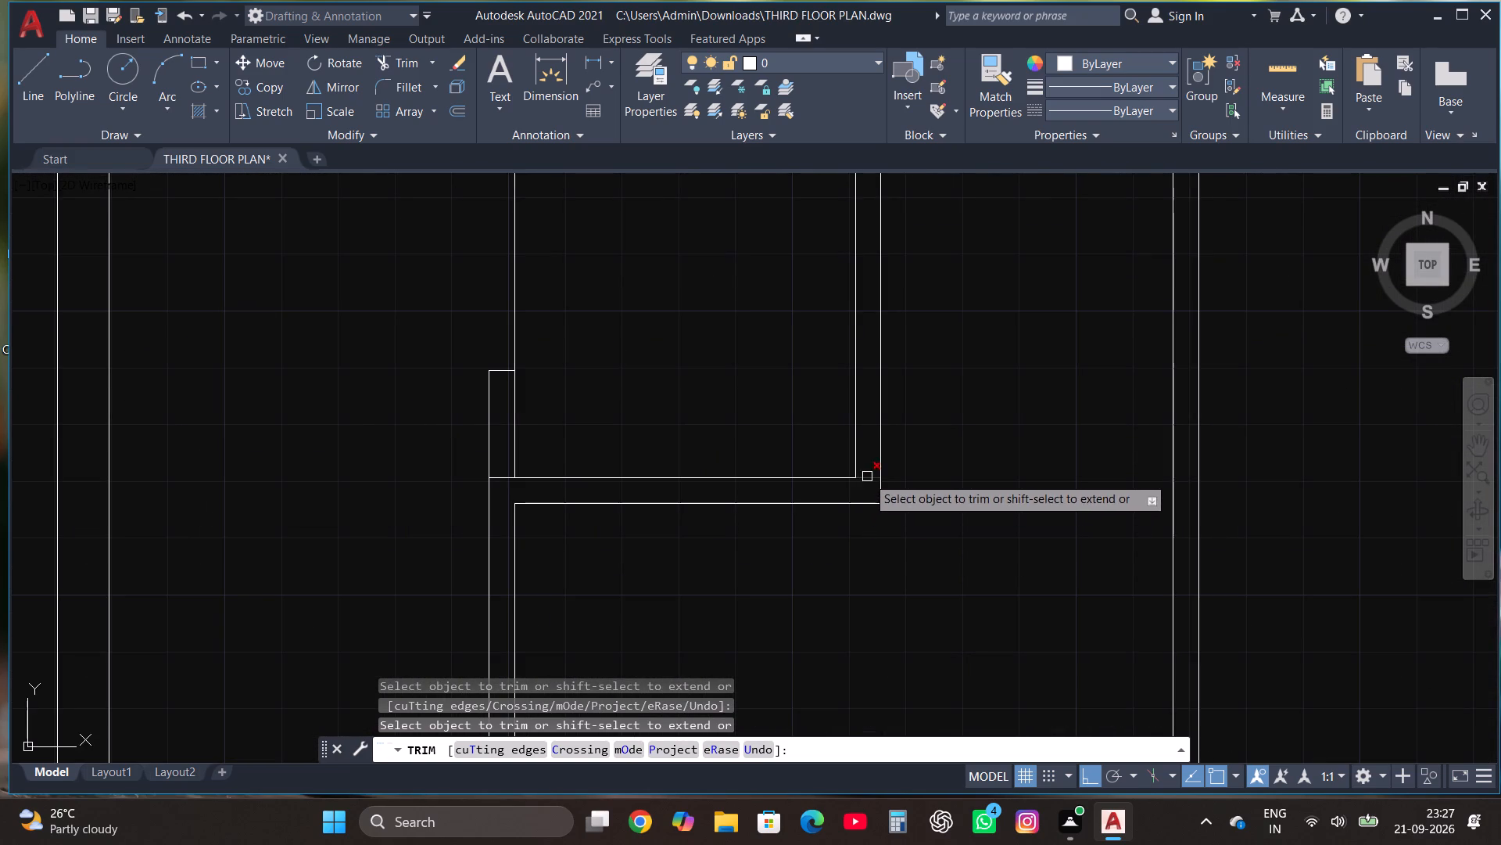
click(867, 476)
scroll(829, 554, down, 3)
key(Escape)
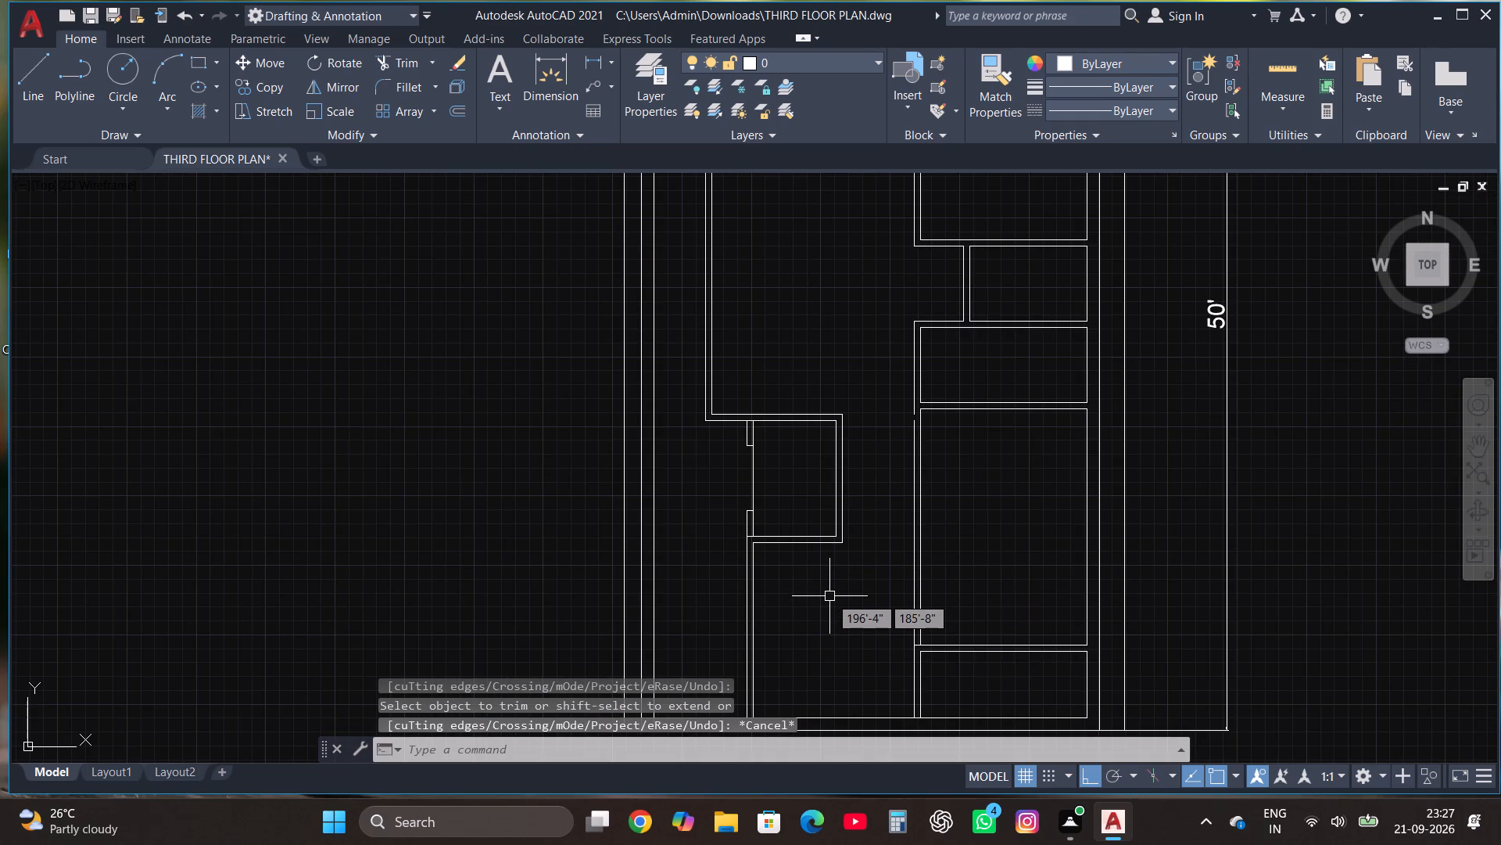
scroll(977, 415, up, 1)
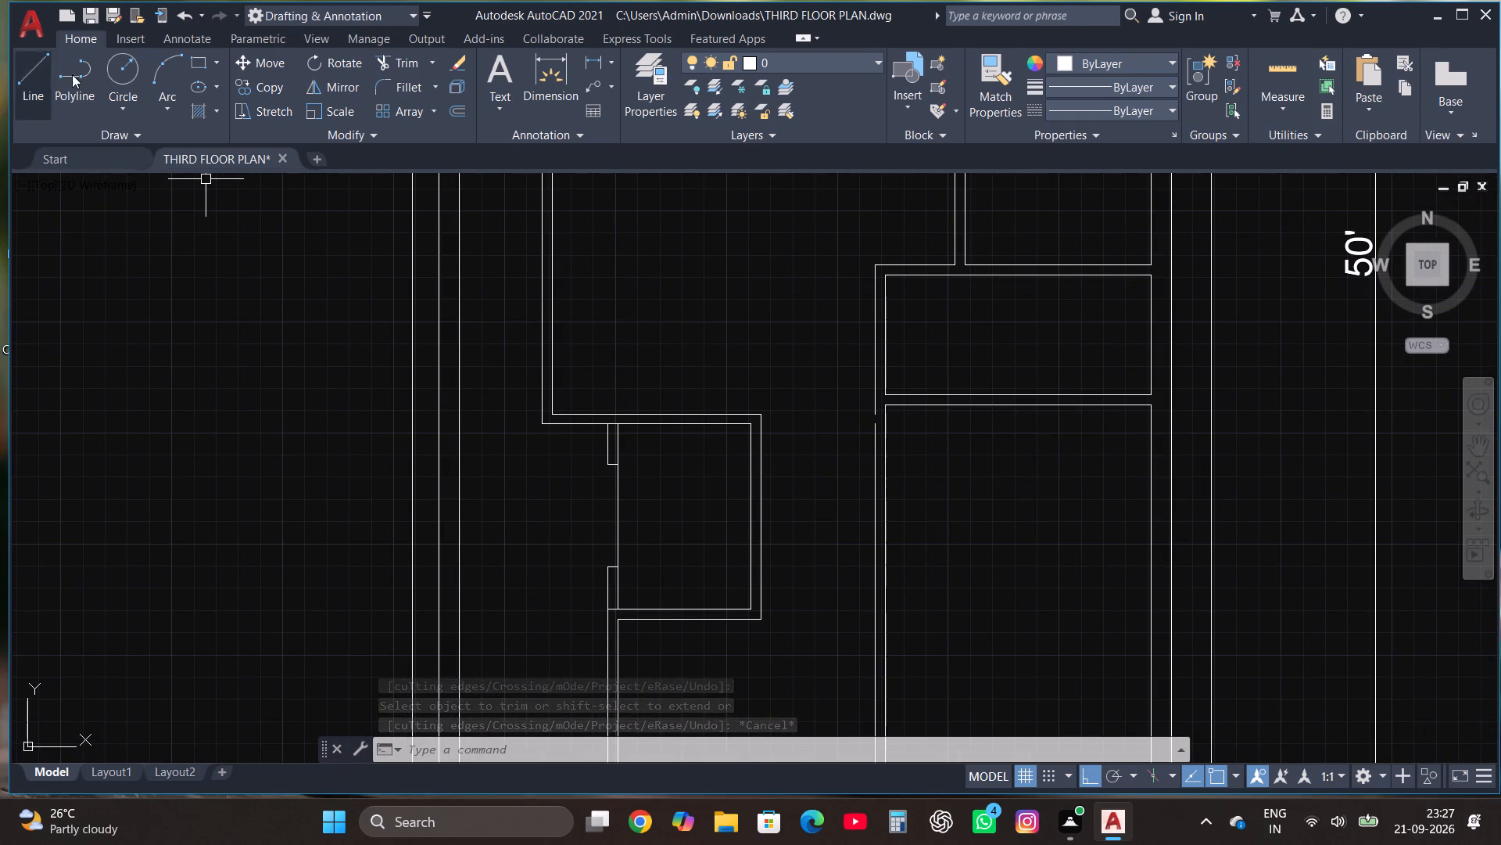
Draw a horizontal line from the small room's right wall across the left wall of the large right-hand room.
click(20, 67)
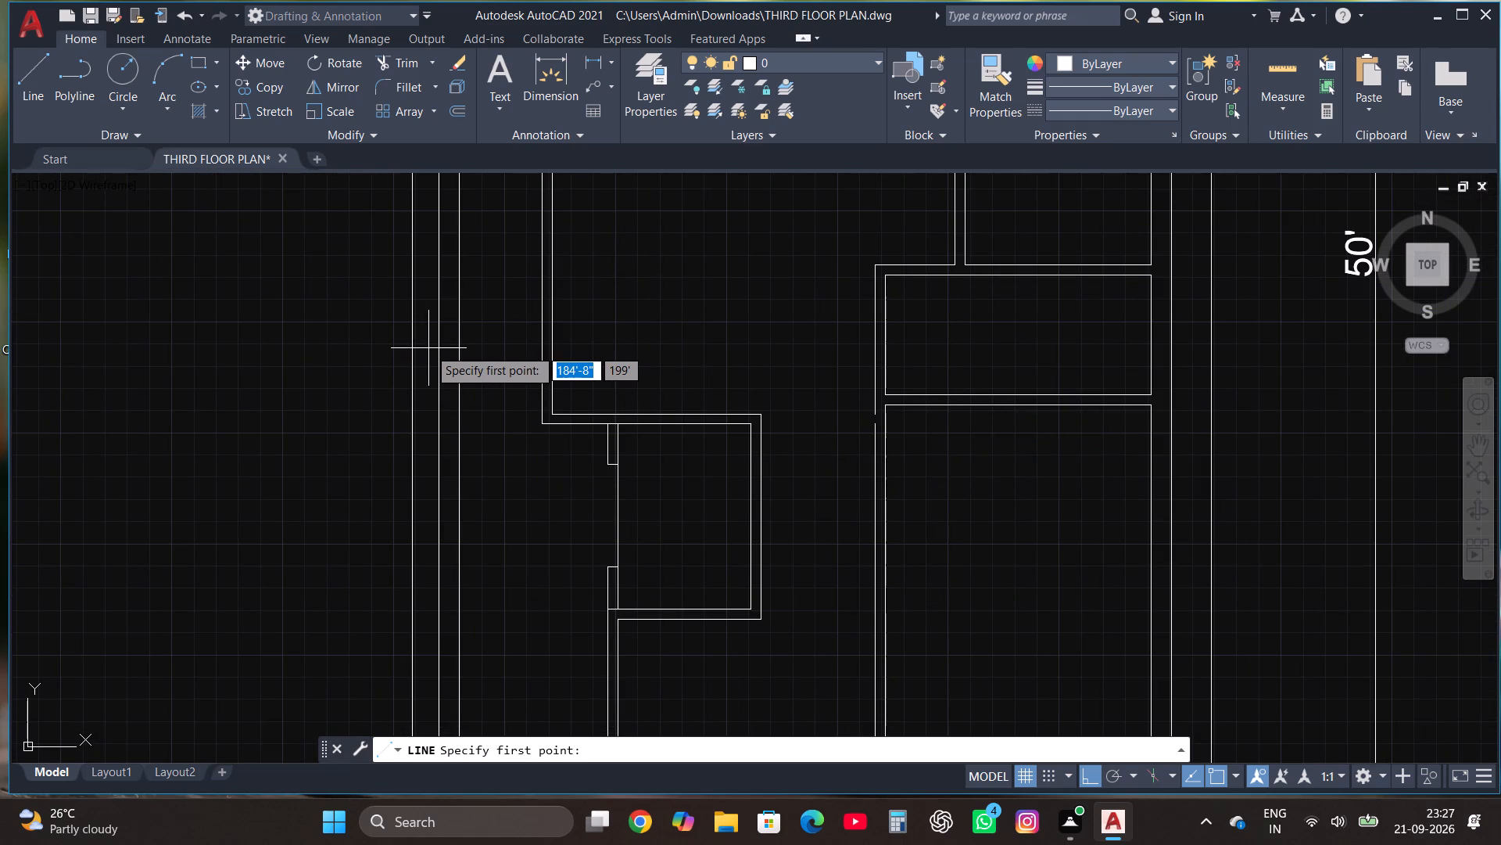
click(761, 514)
click(927, 519)
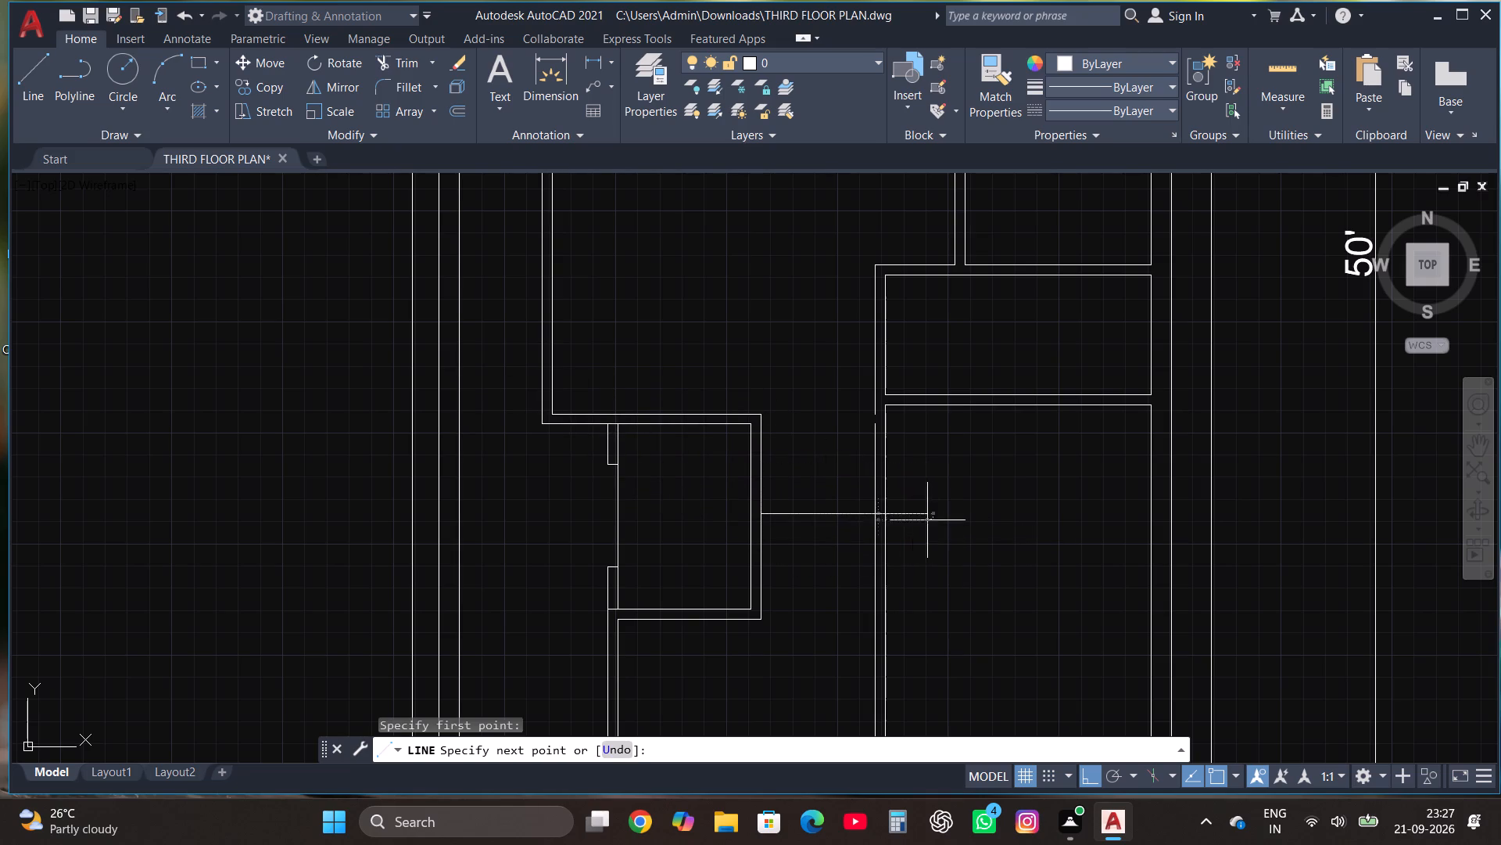
key(Escape)
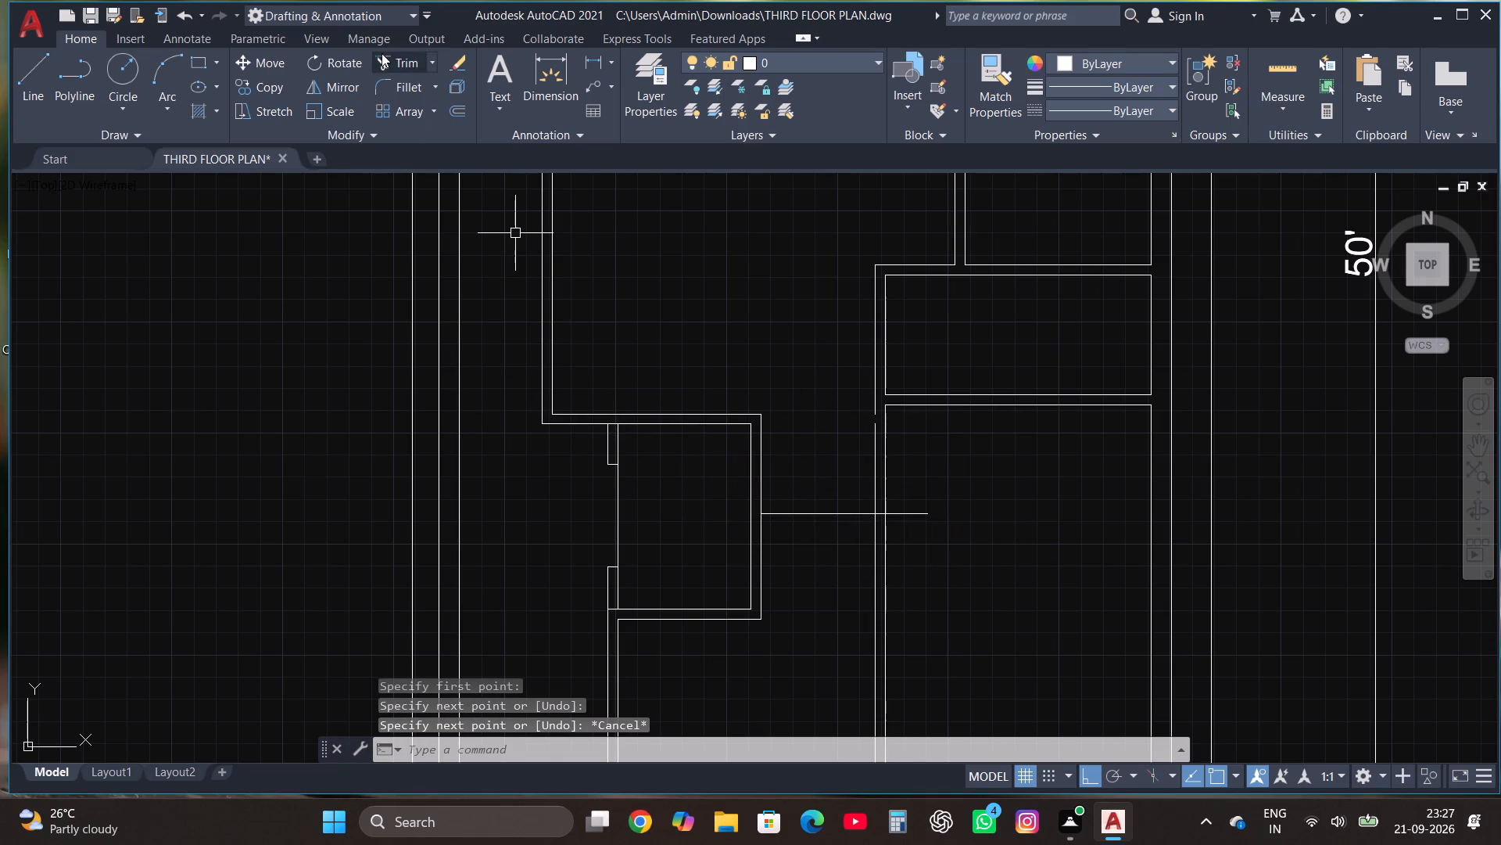
Trim the new horizontal line where it passes through and beyond the large right-hand room's left wall.
click(402, 62)
scroll(933, 542, up, 2)
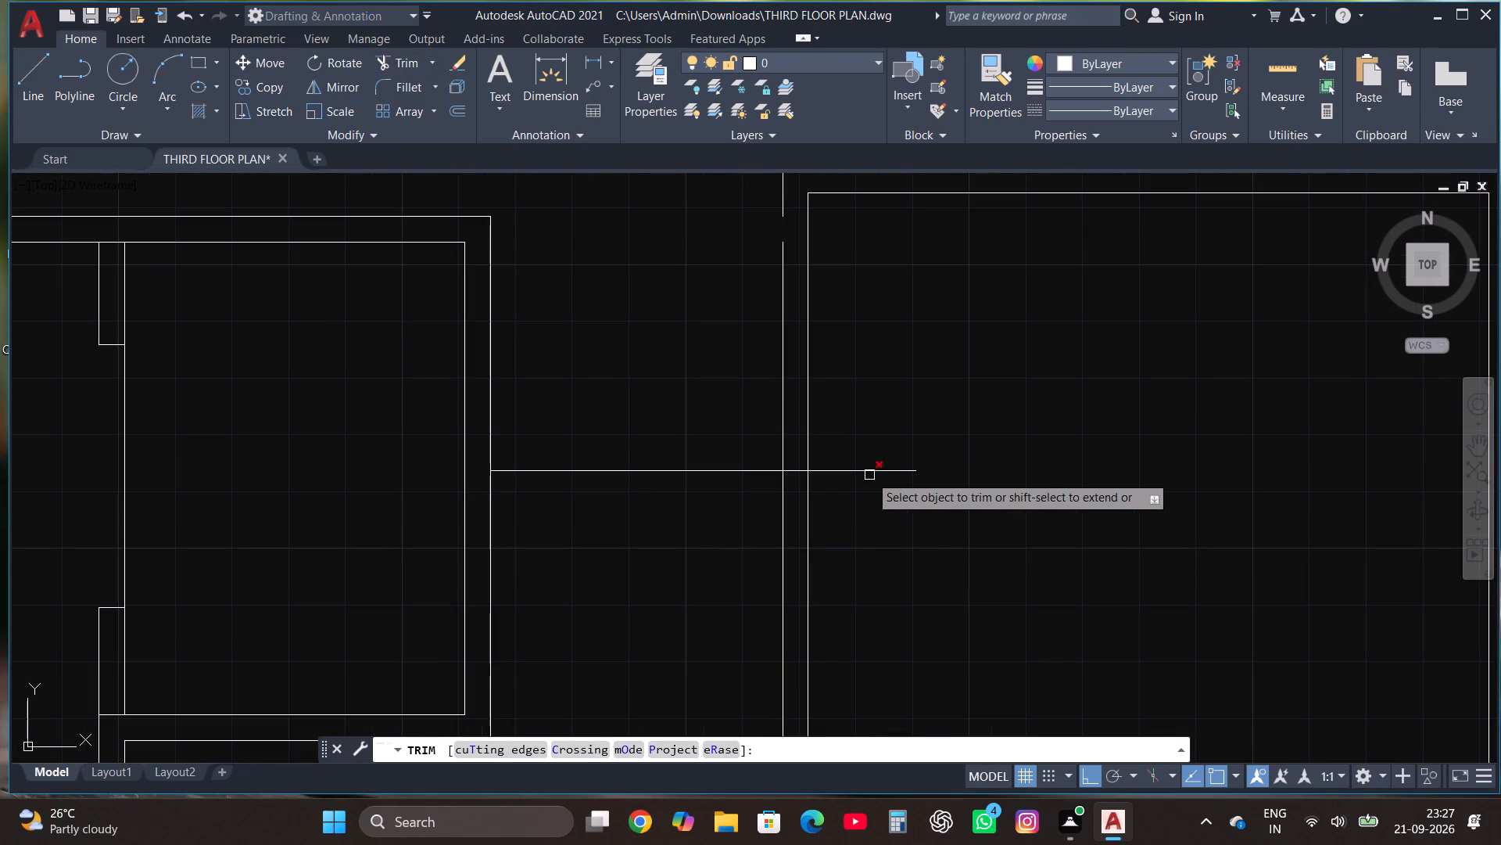
click(869, 475)
click(793, 469)
key(Escape)
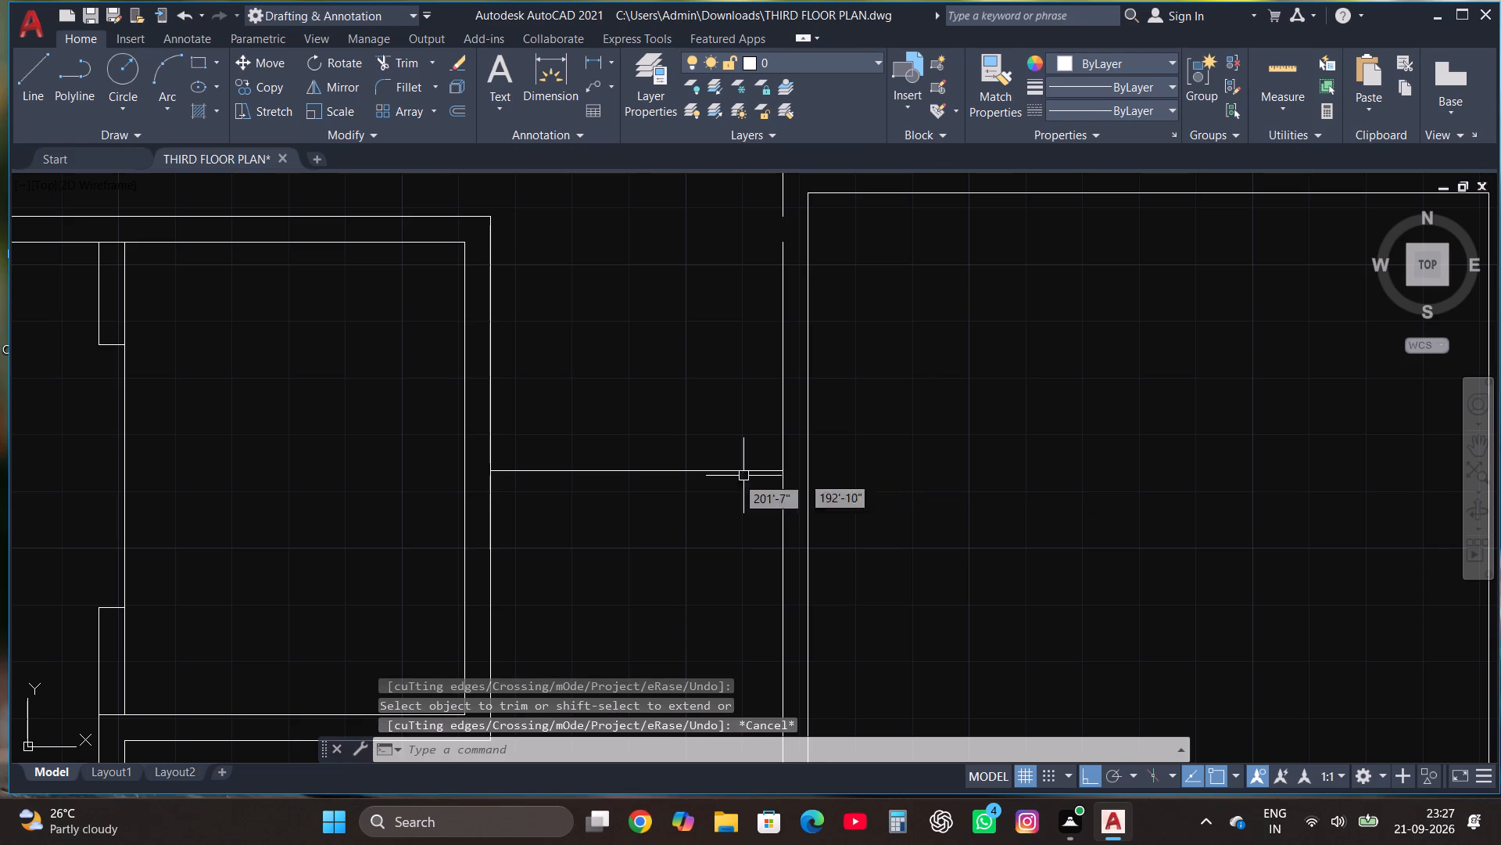
Copy the horizontal connecting line 4.5" downward to form a wall between the small room and the right-hand room.
click(708, 471)
click(271, 85)
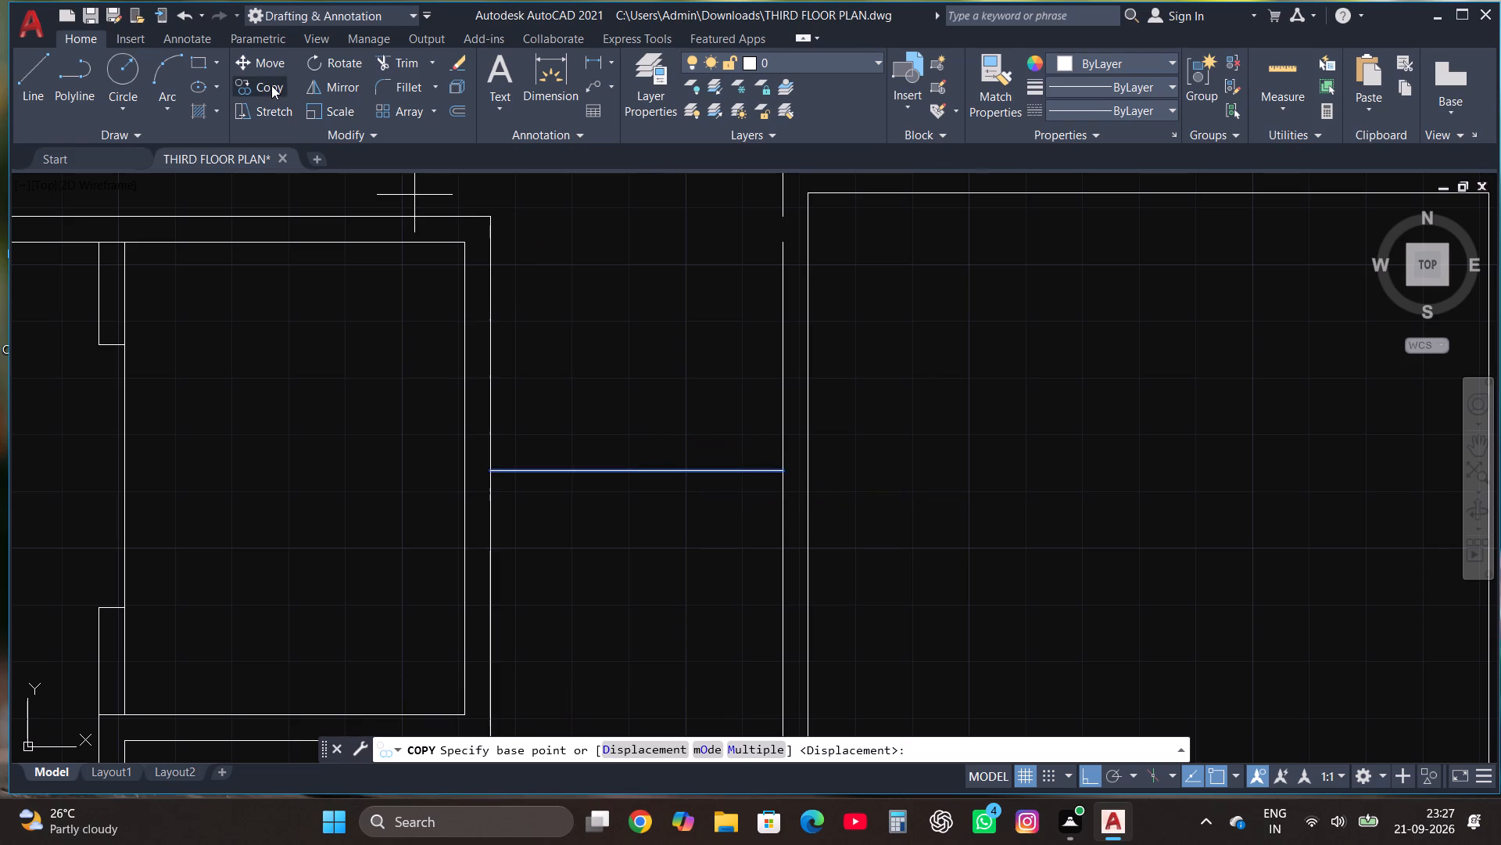
click(640, 469)
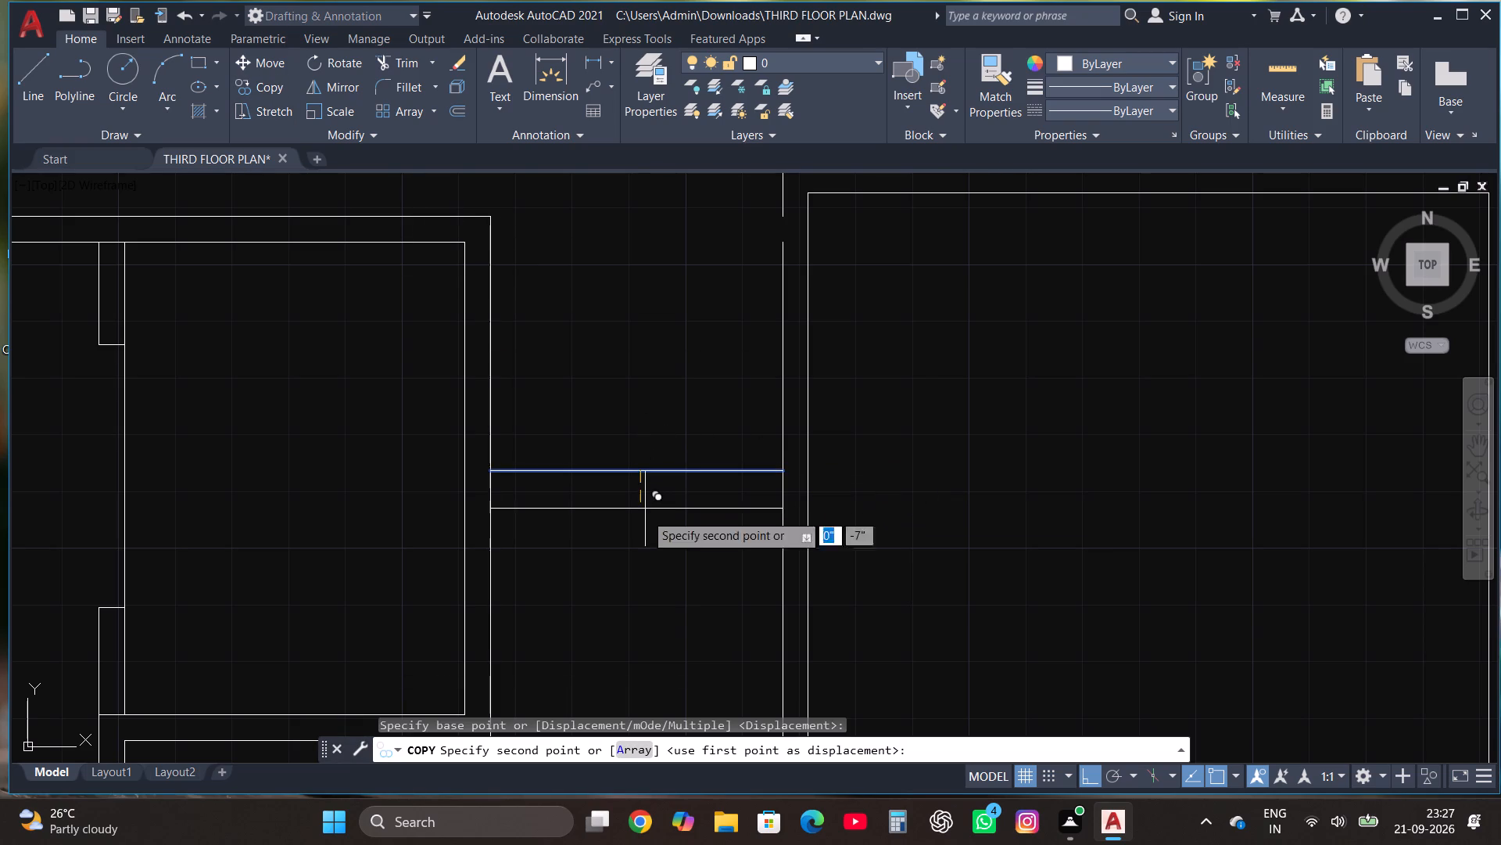
text(4.5")
key(Return)
key(Escape)
Trim the crossing inner wall lines at the building's bottom-left corner.
scroll(729, 348, down, 3)
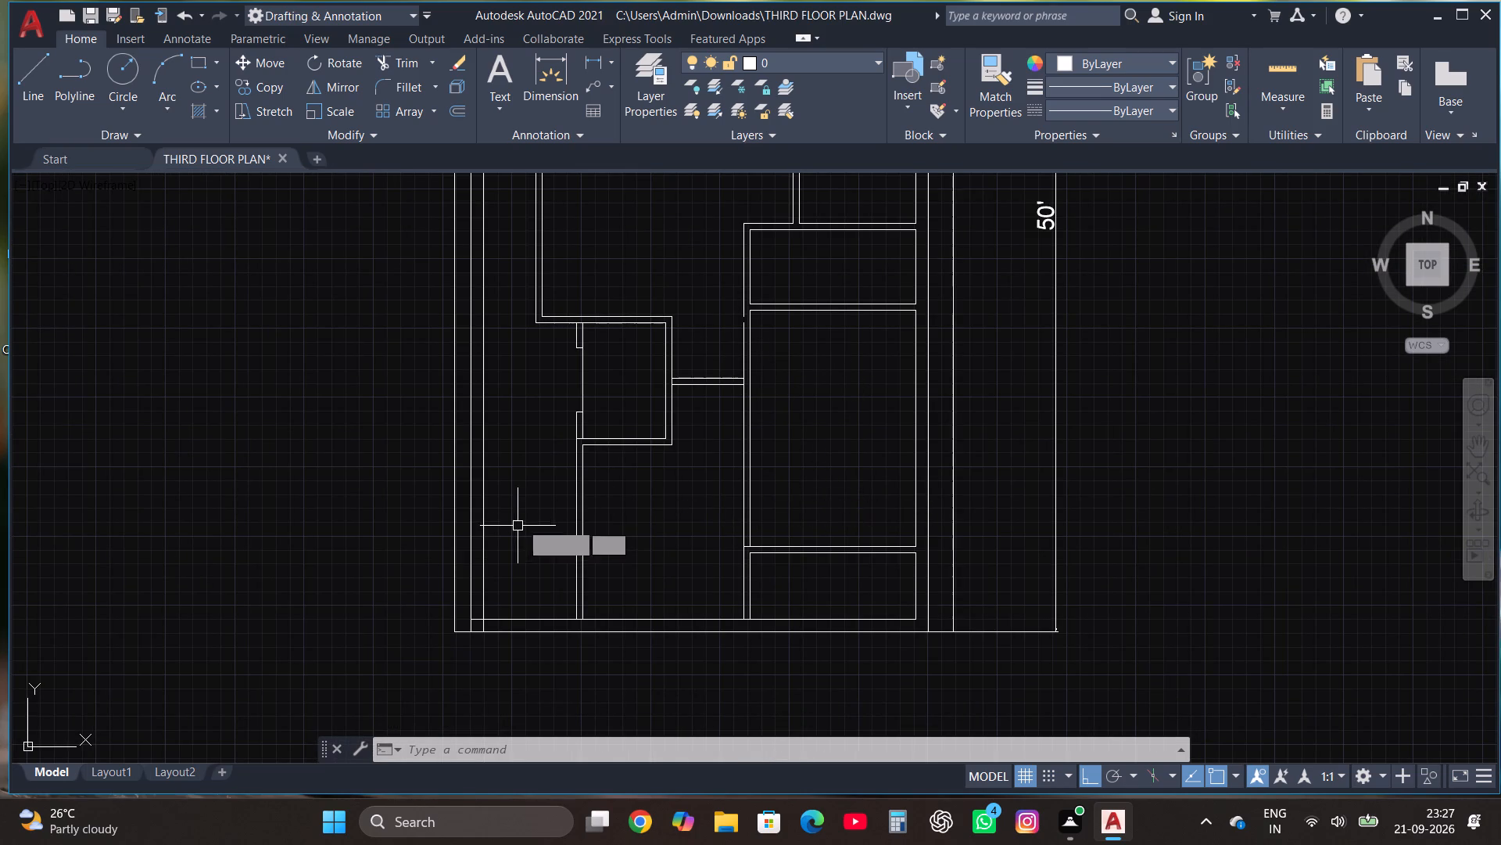
scroll(554, 483, up, 1)
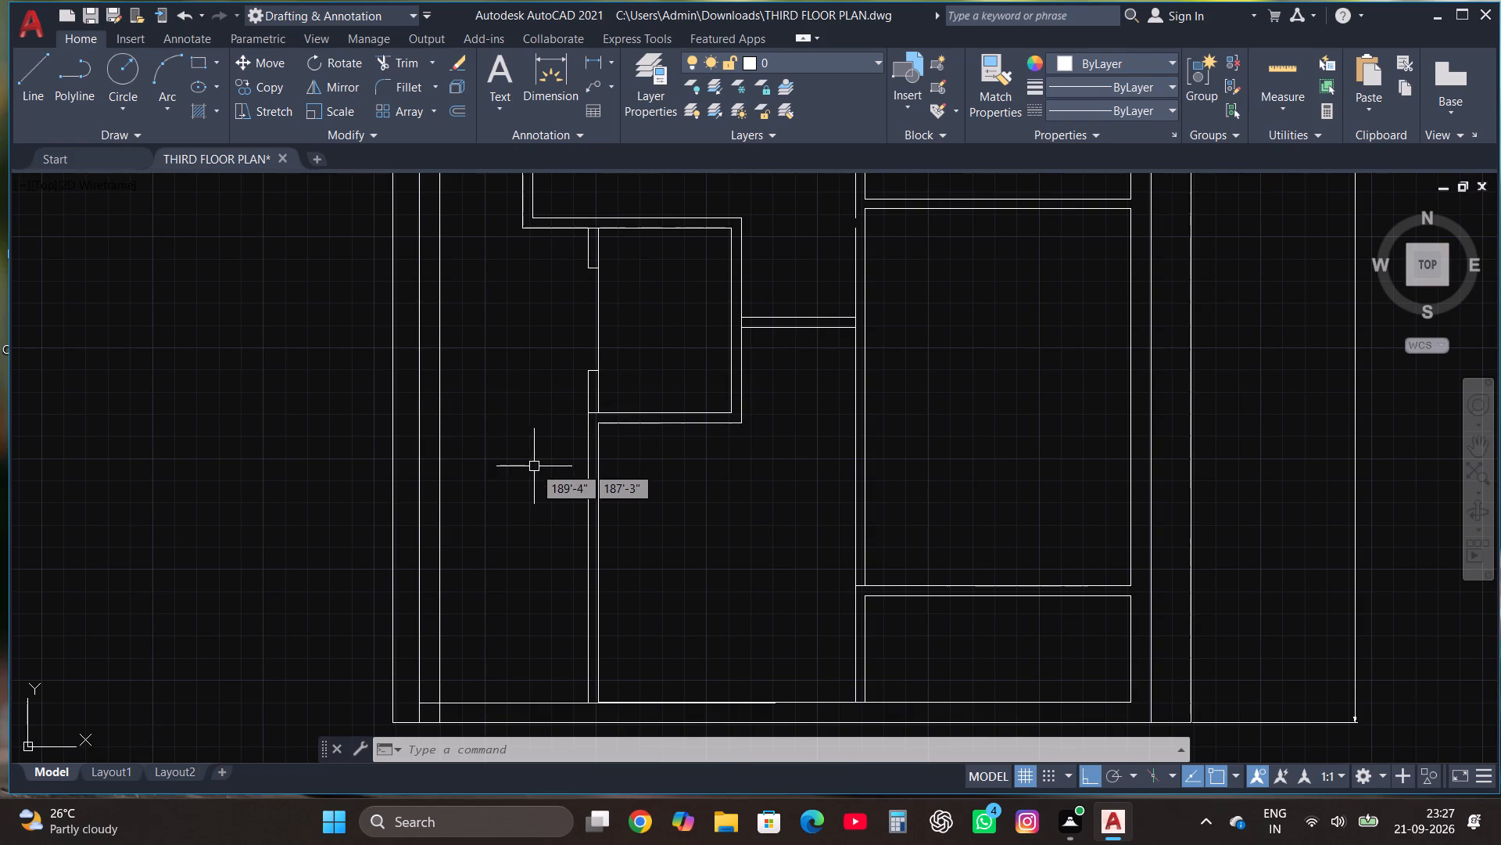
scroll(516, 265, down, 1)
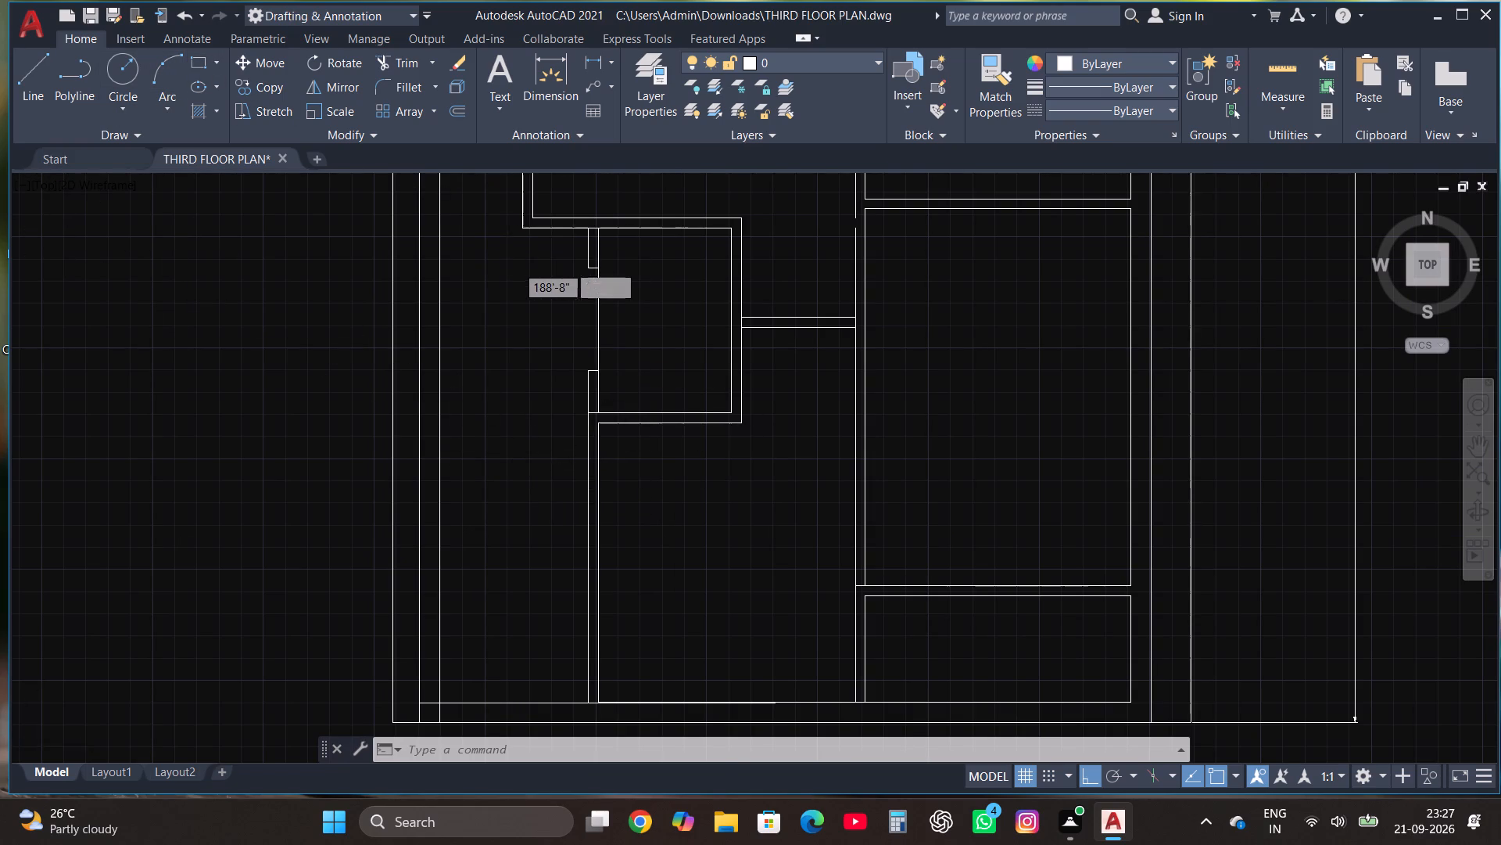
scroll(513, 551, up, 2)
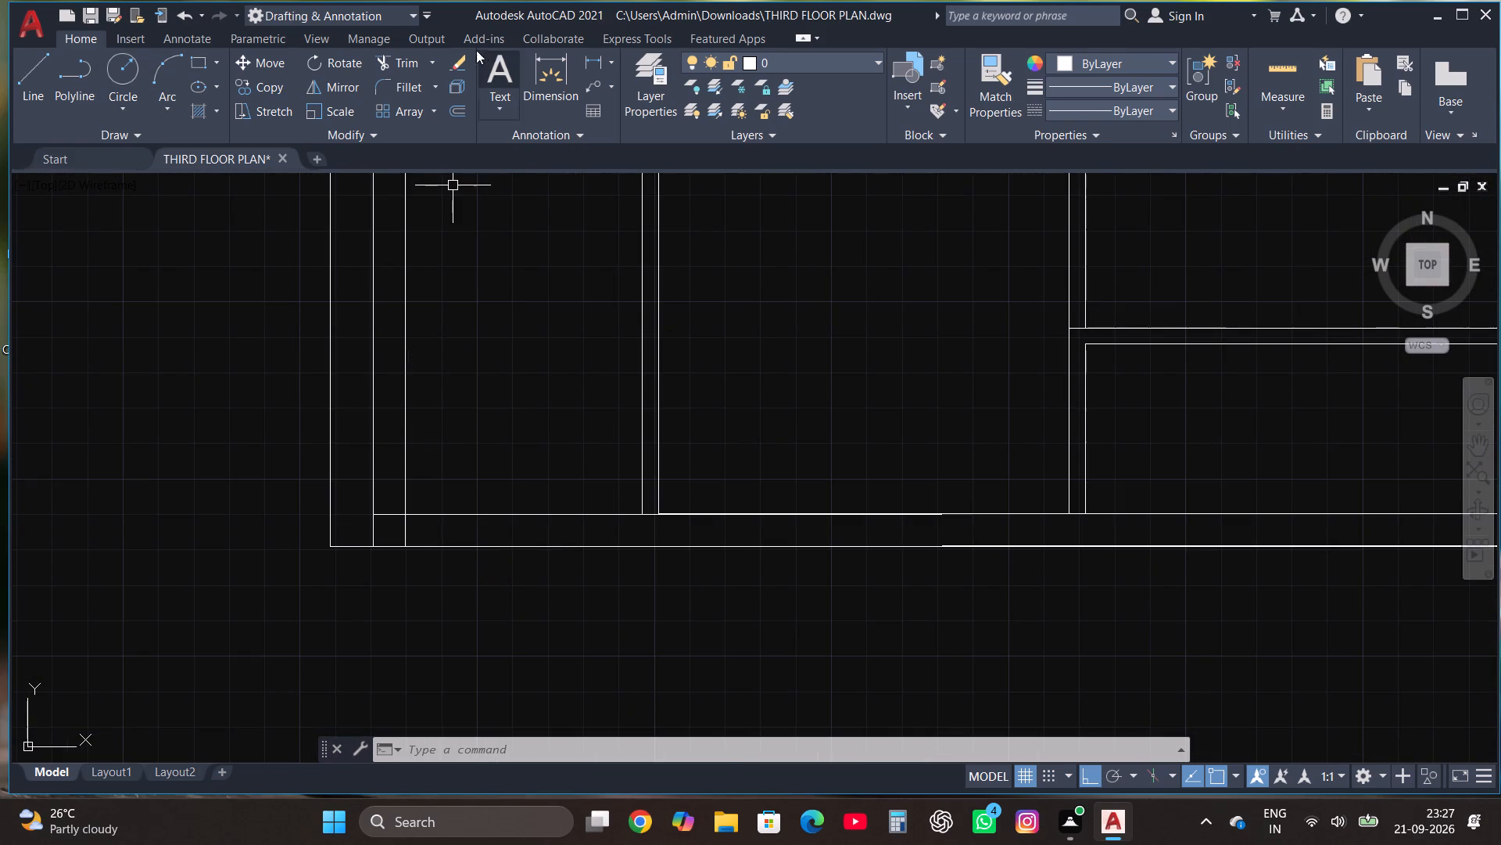
click(402, 59)
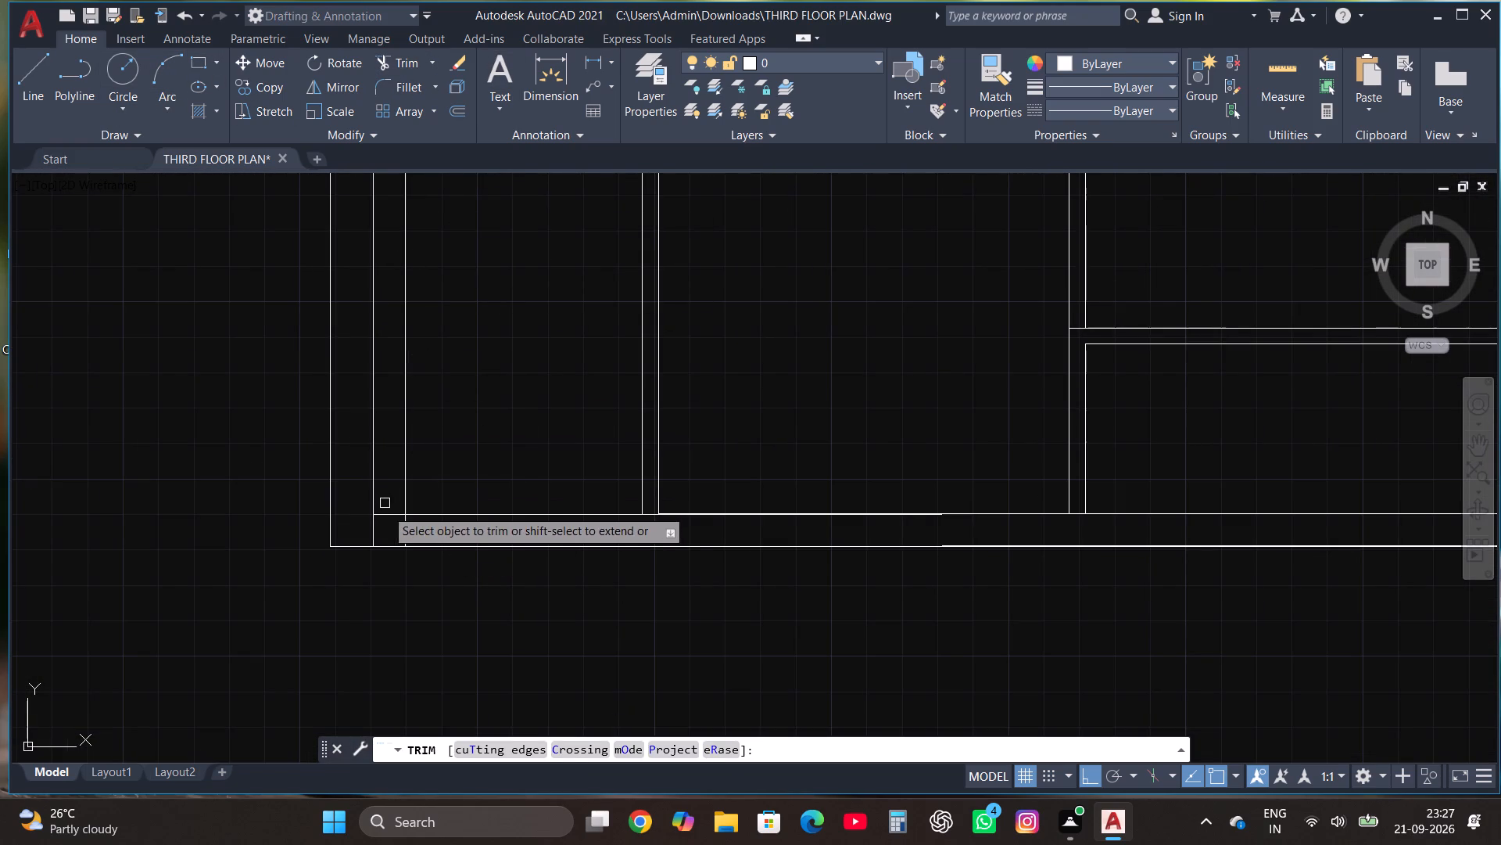
click(388, 517)
click(409, 528)
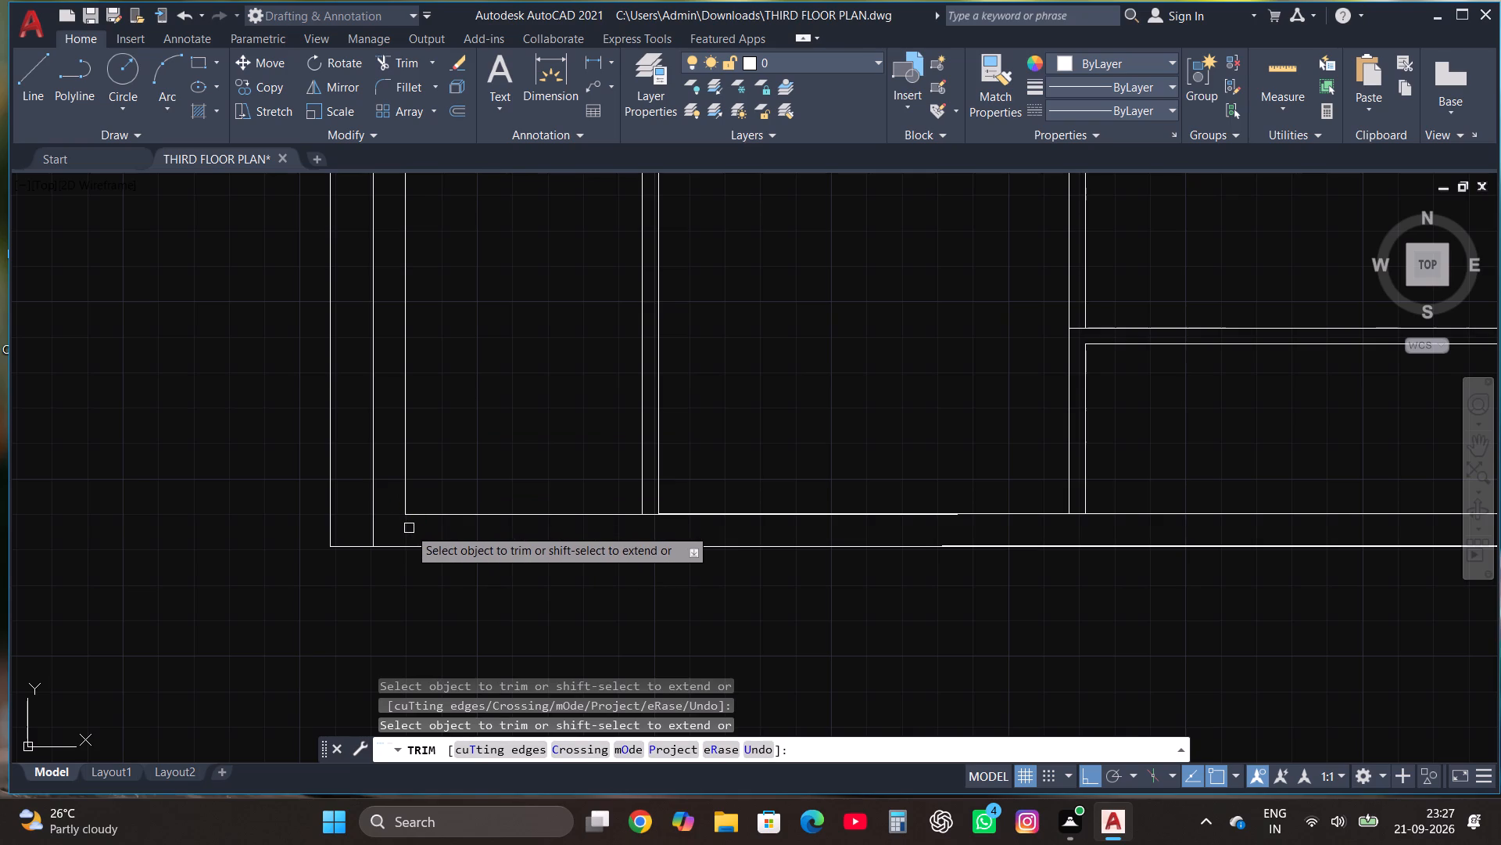
Trim the overlapping duplicate lines along the outer and inner faces of the bottom wall.
scroll(698, 544, up, 1)
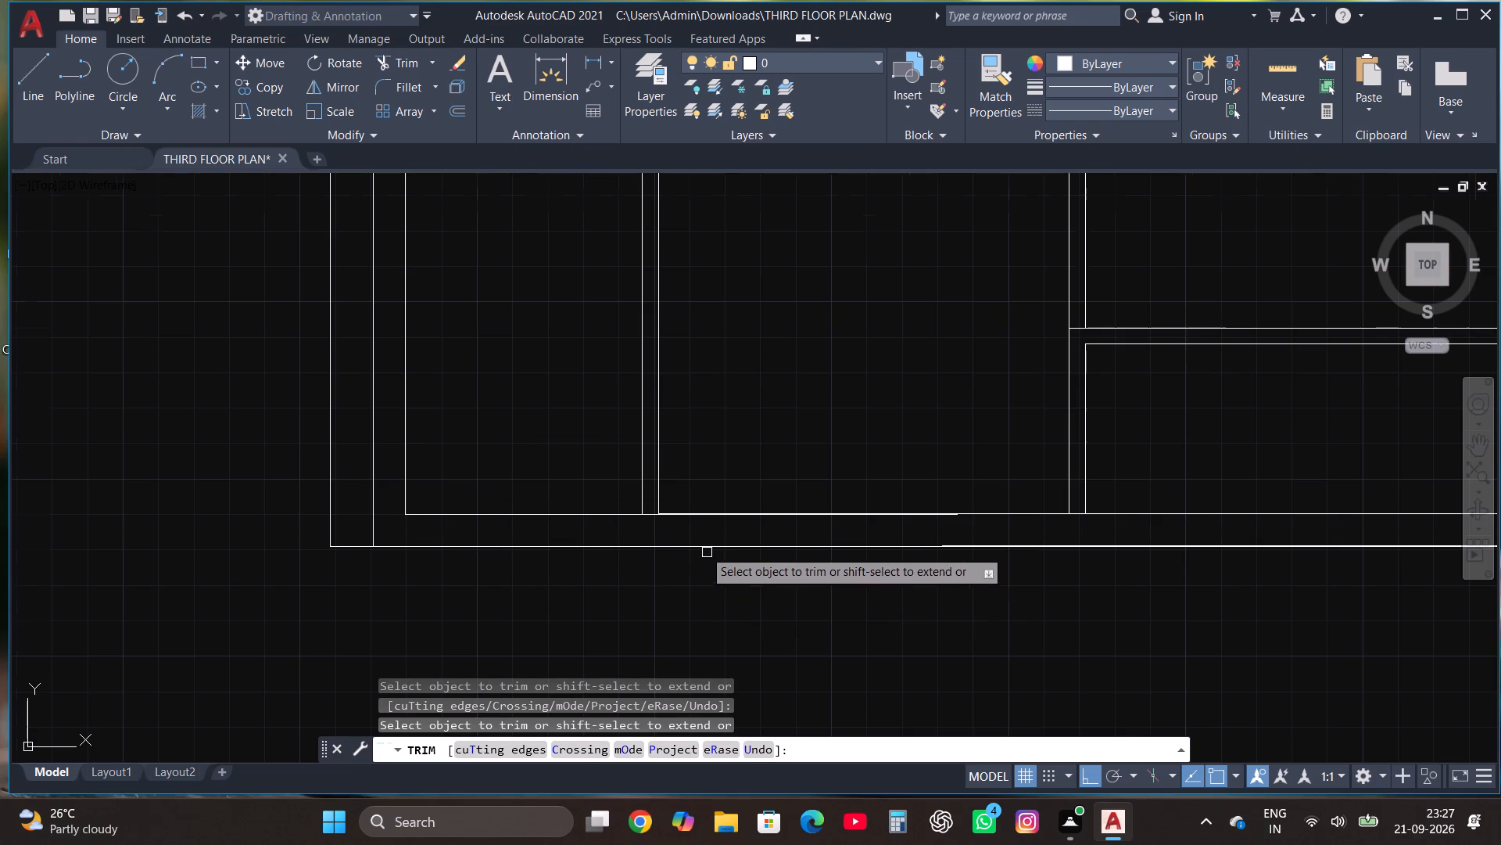
scroll(701, 547, up, 1)
scroll(630, 484, up, 1)
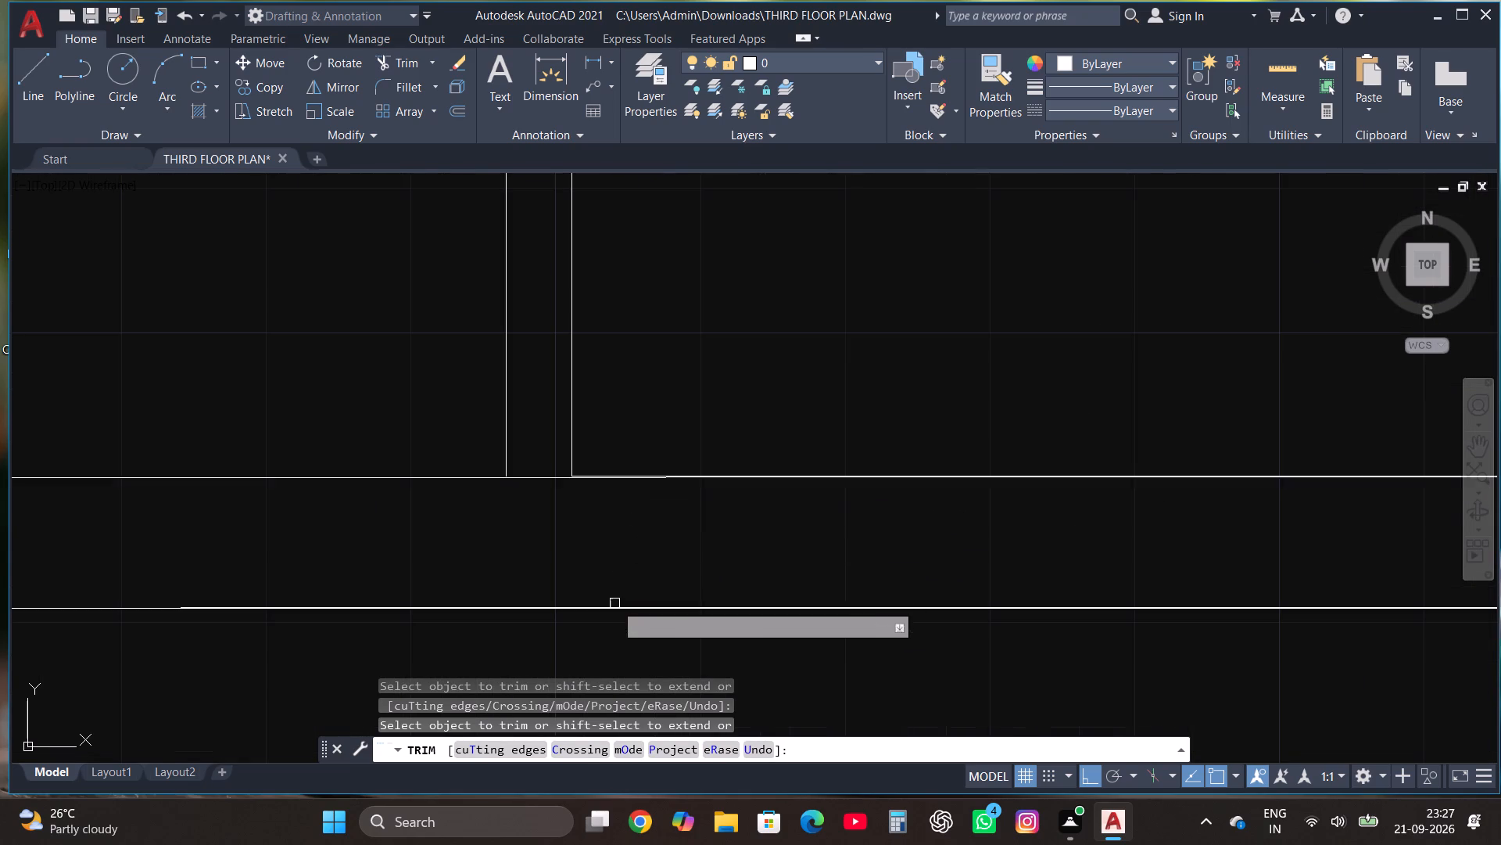
scroll(613, 603, up, 3)
click(561, 624)
scroll(630, 581, down, 3)
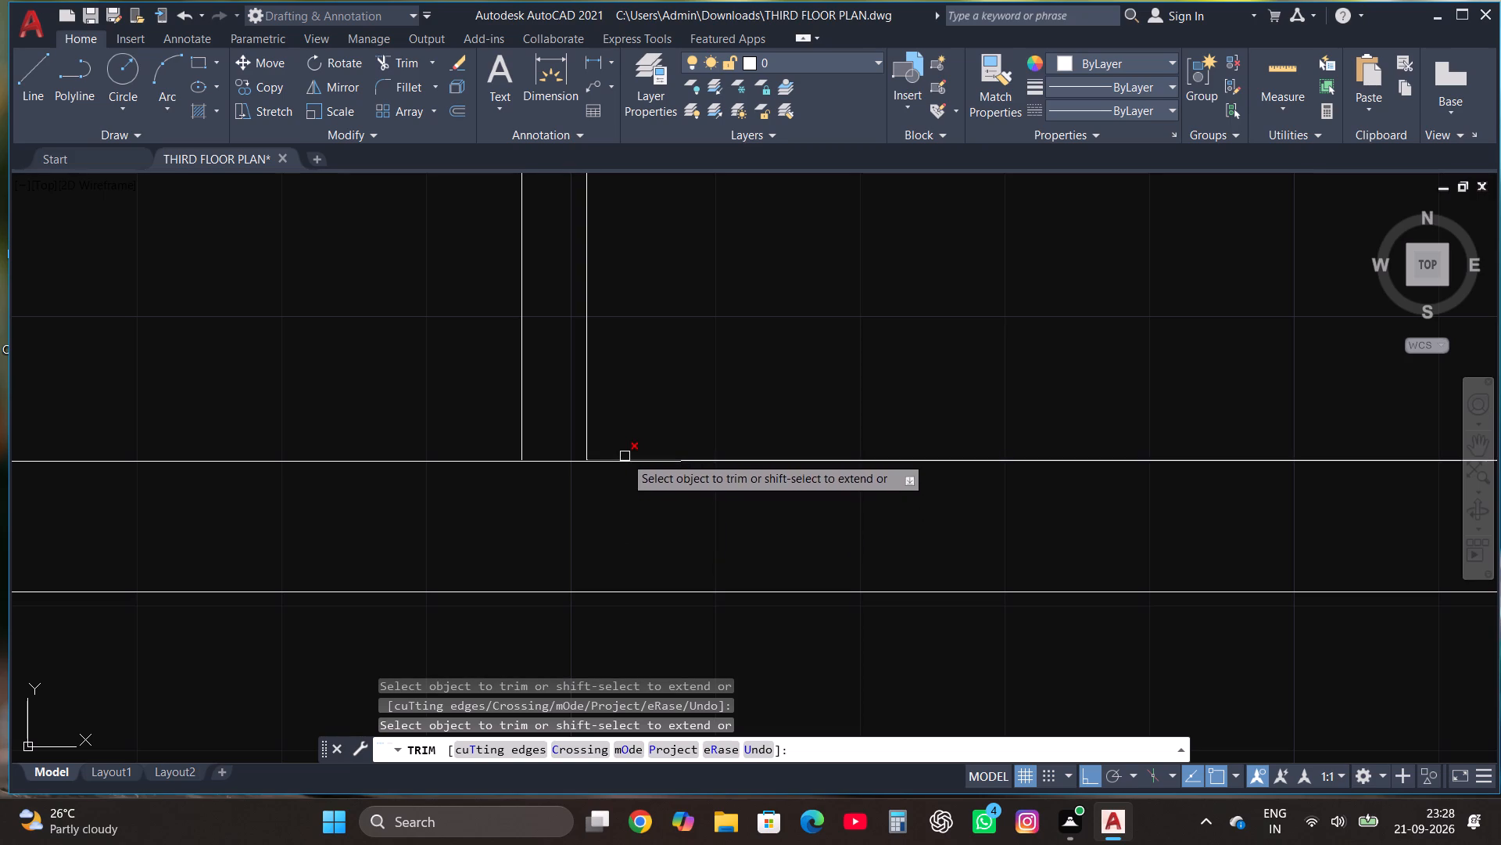
click(626, 456)
scroll(637, 466, down, 2)
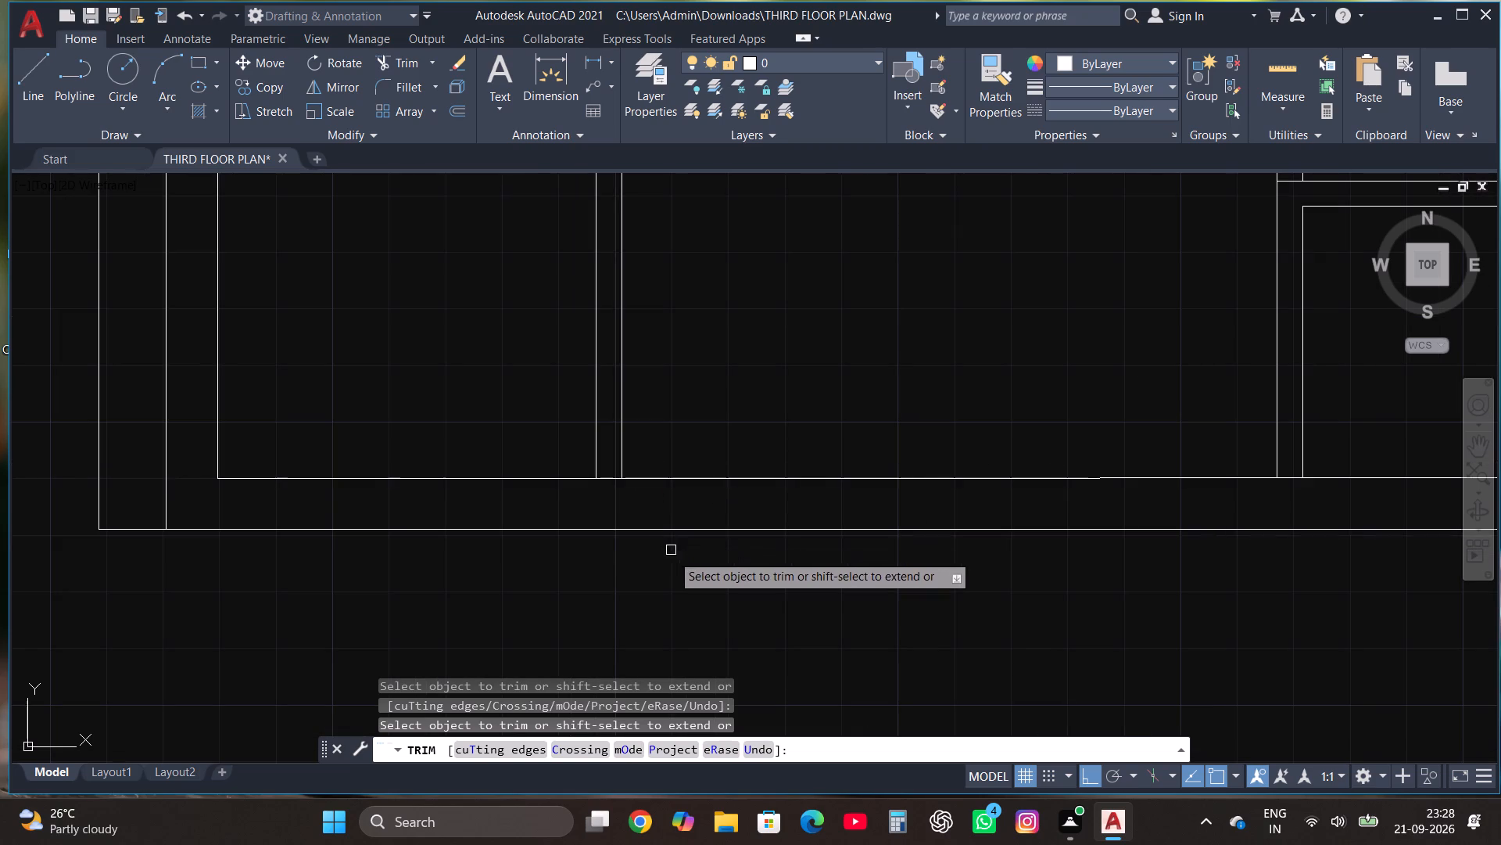
key(Escape)
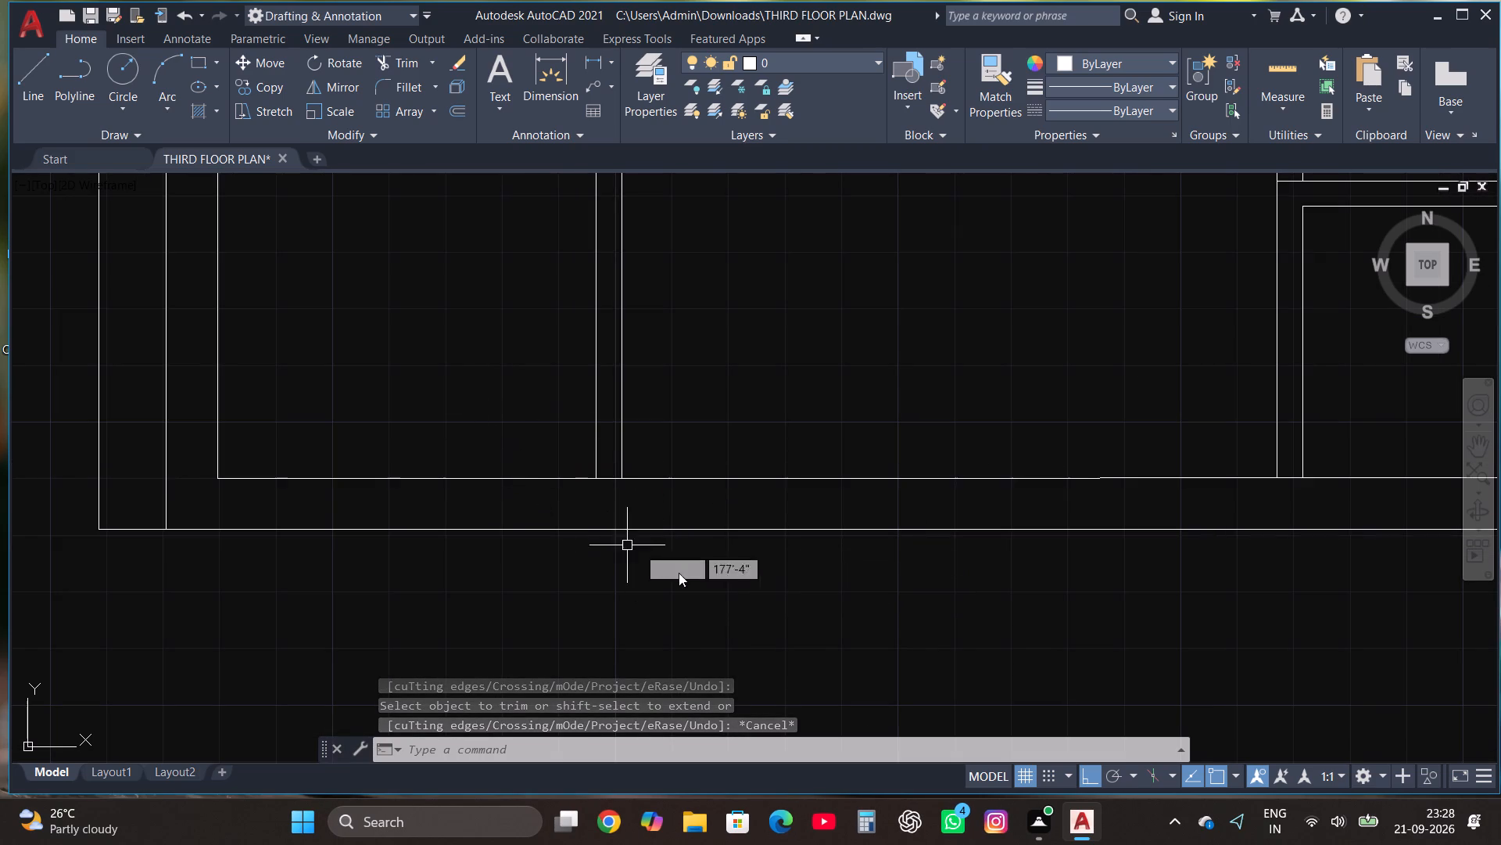
Draw a column rectangle about 9" wide and 1'-9" high at the foot of the left outer wall.
click(198, 69)
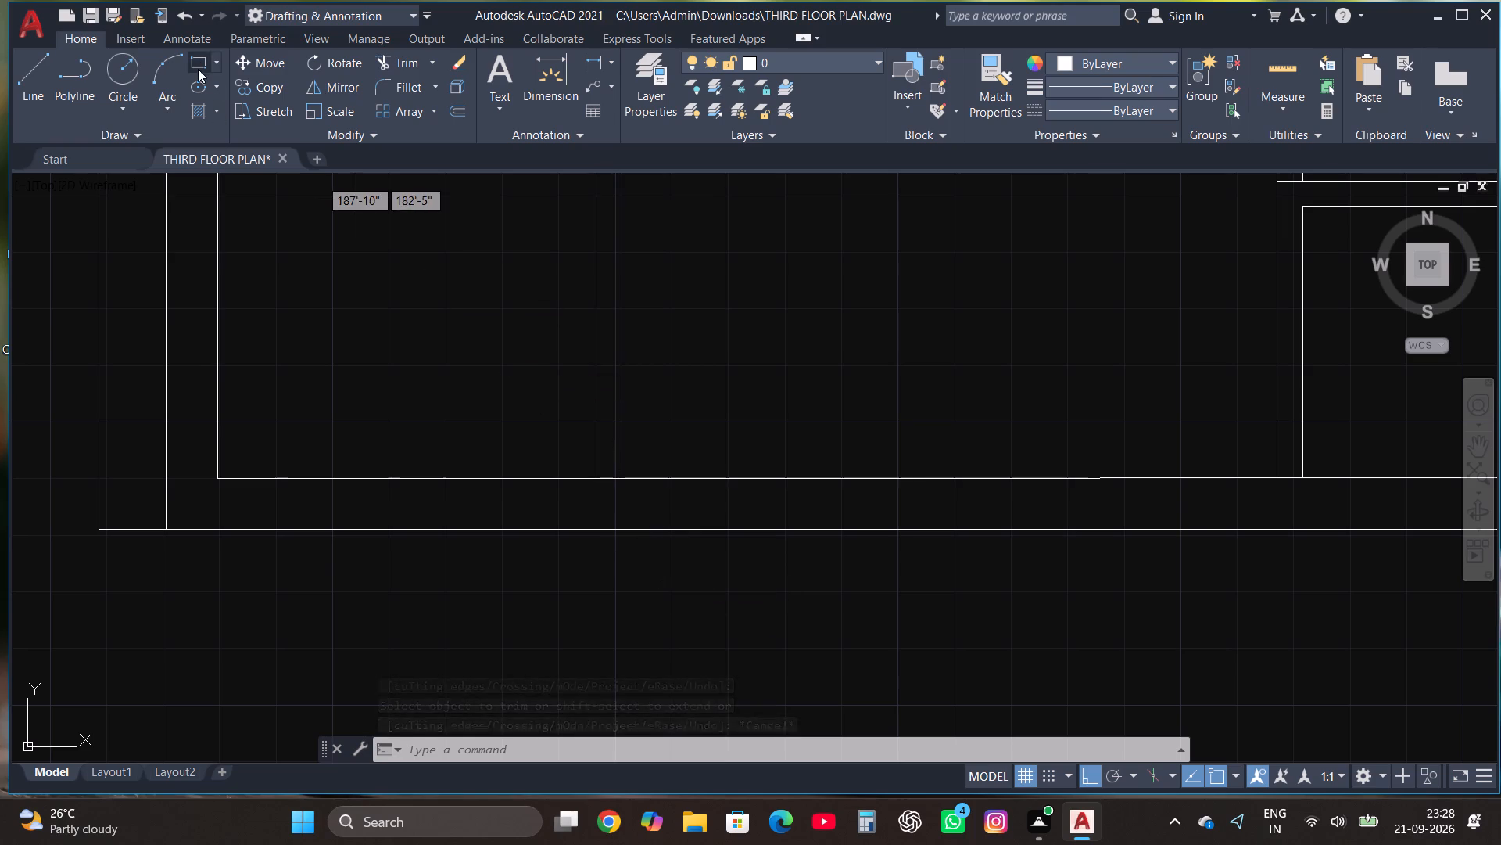
click(167, 527)
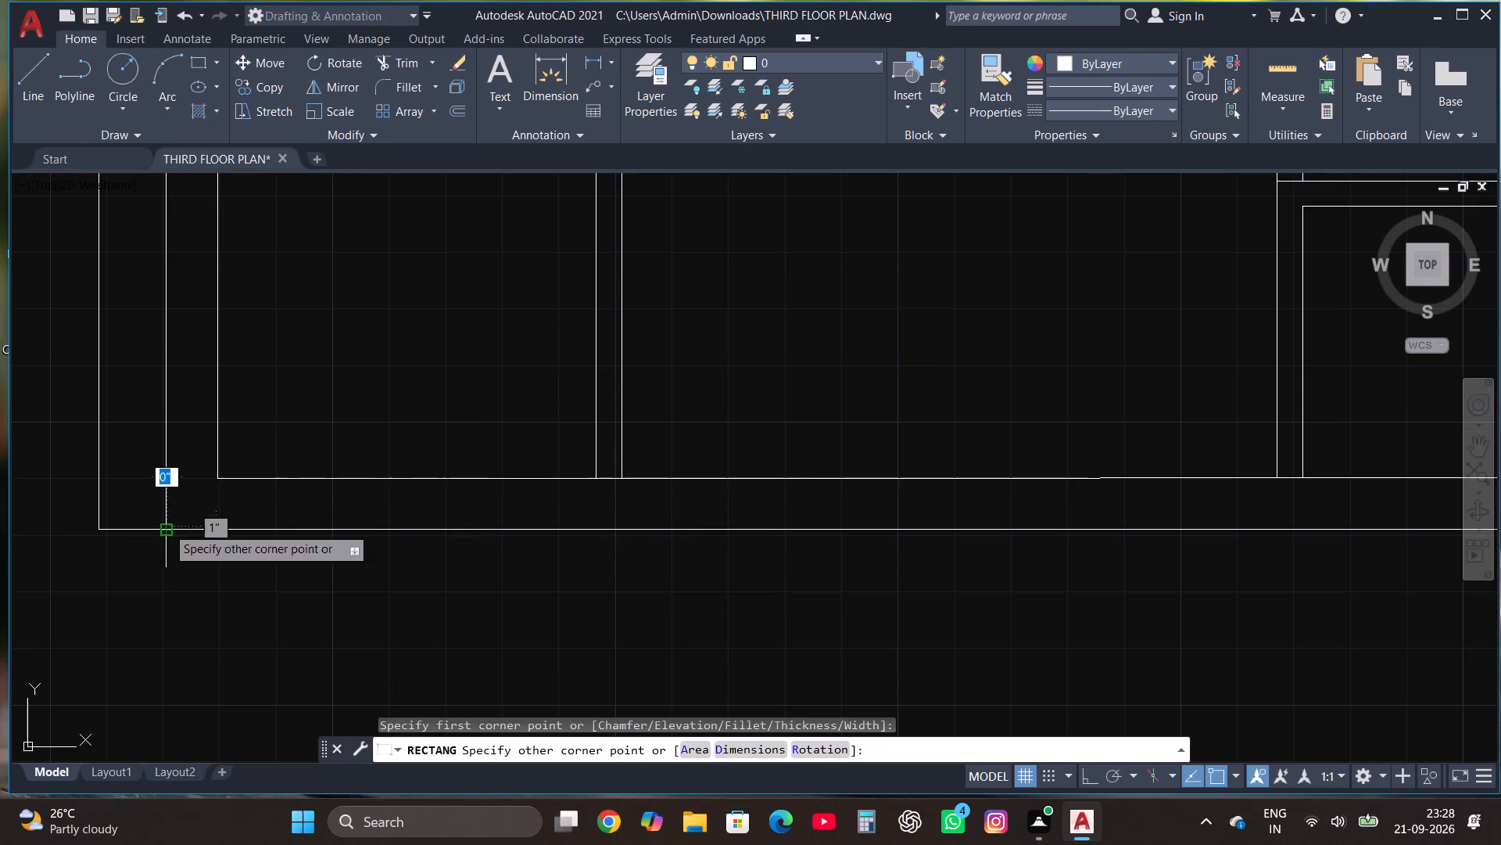
scroll(448, 534, down, 2)
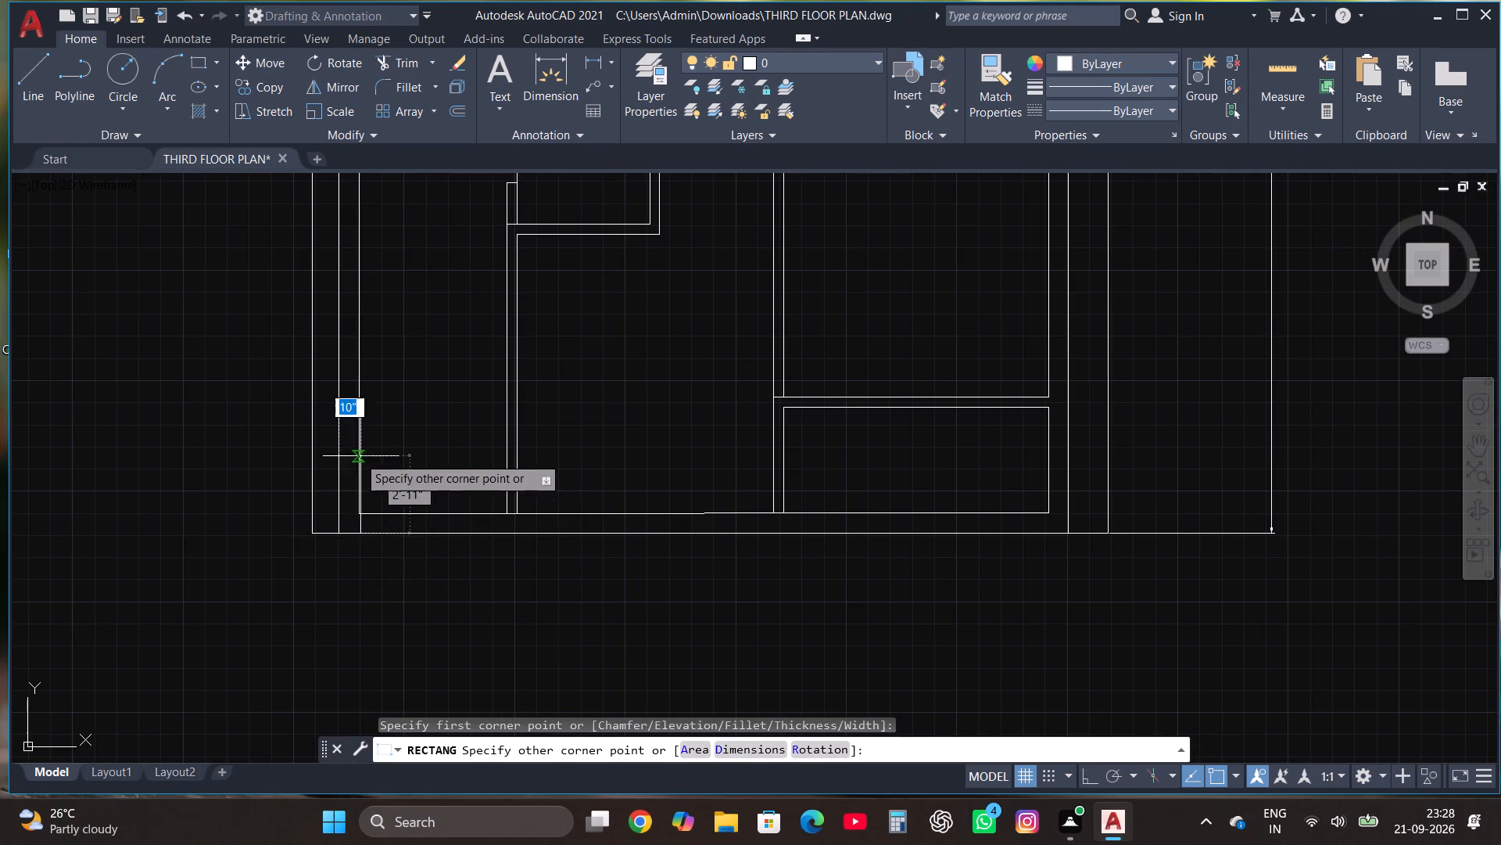
scroll(339, 452, up, 1)
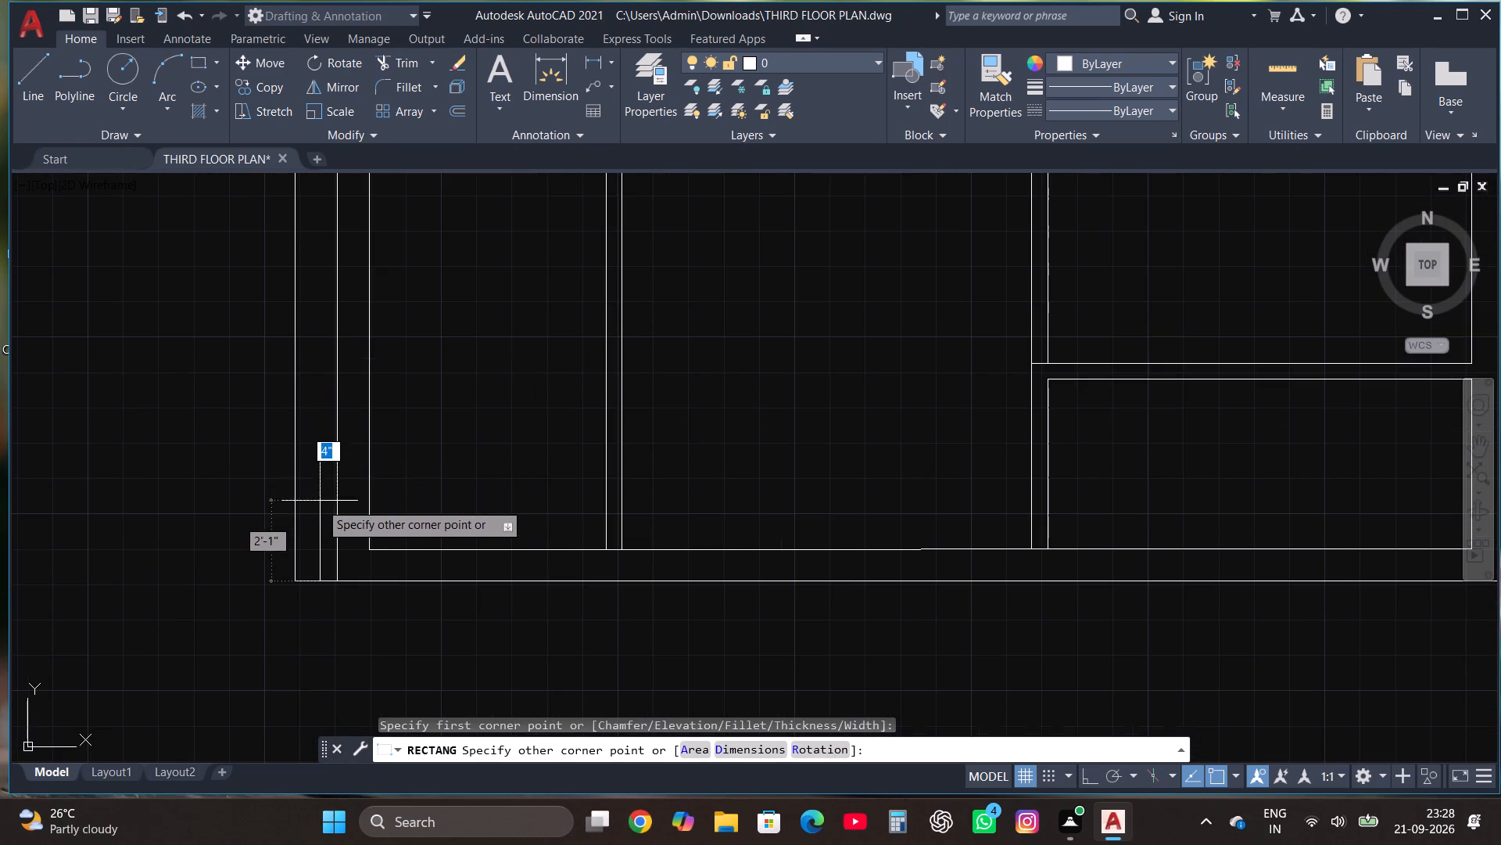
scroll(318, 507, up, 2)
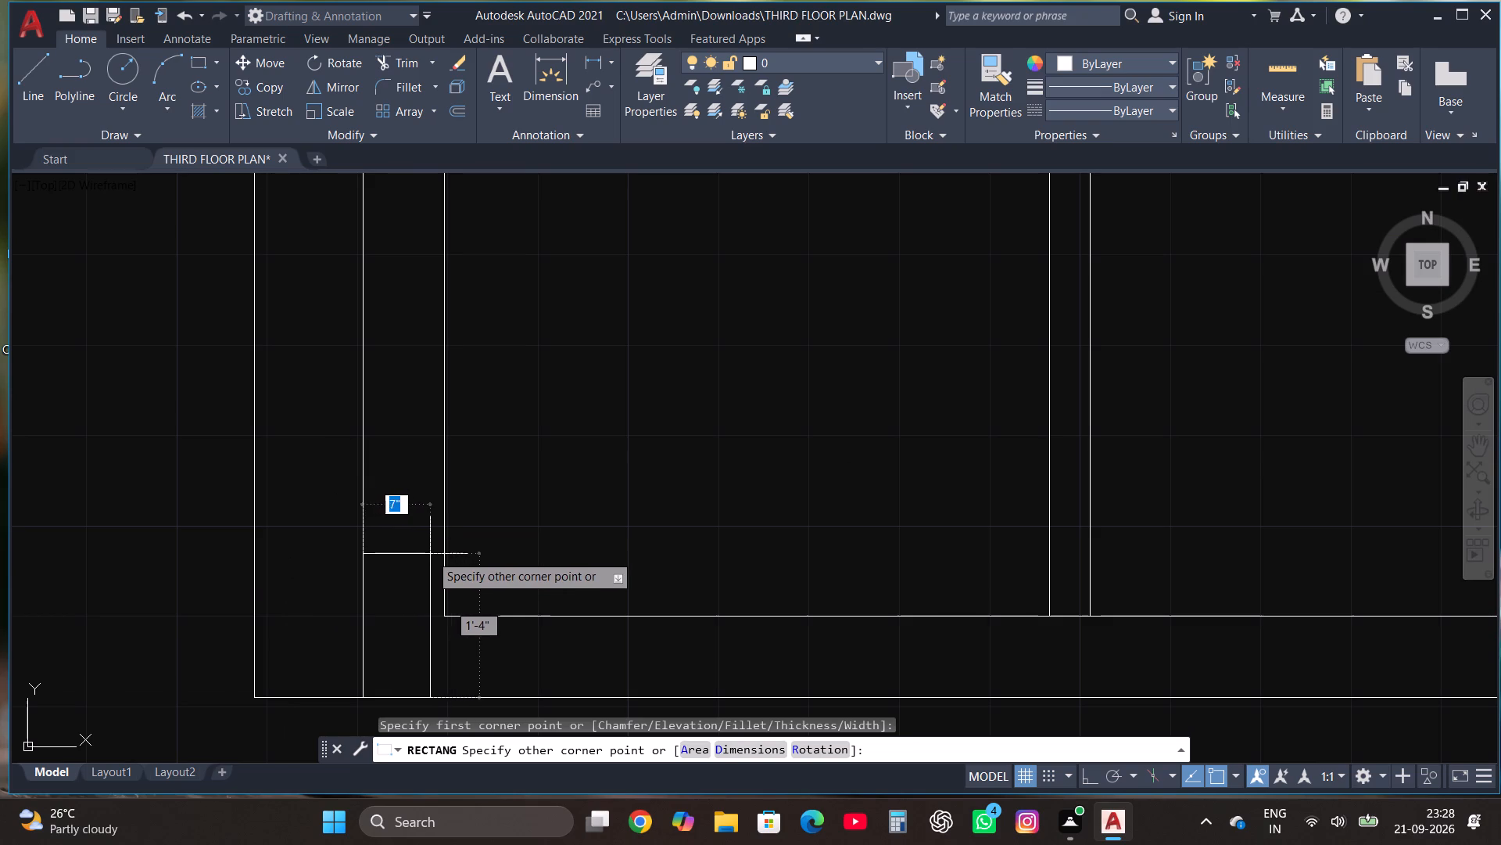
click(448, 502)
Copy the column rectangle in Multiple mode to the bottom wall at the feet of the two interior vertical walls.
click(439, 502)
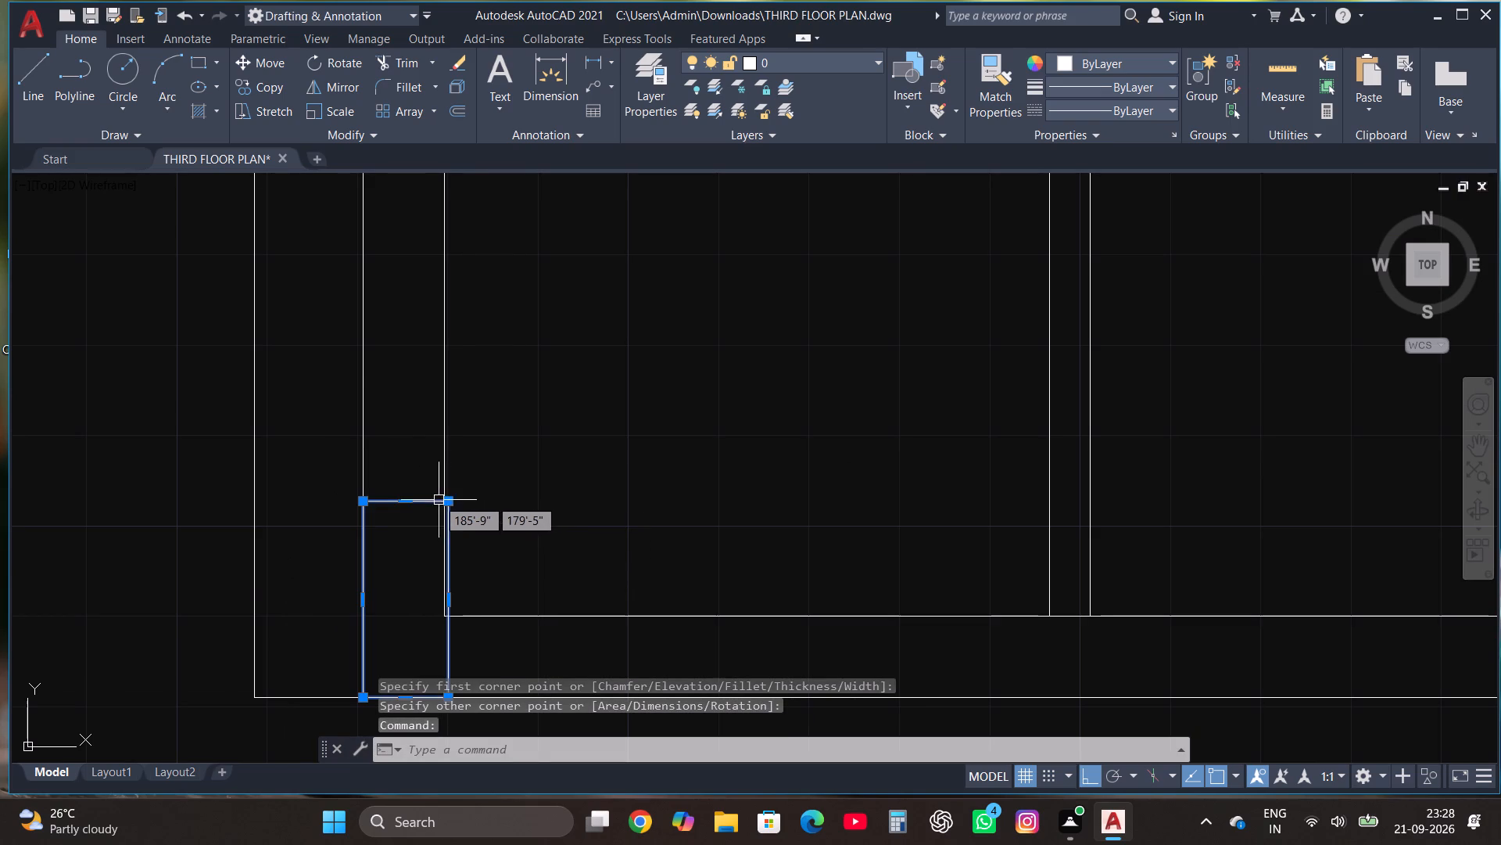
click(265, 85)
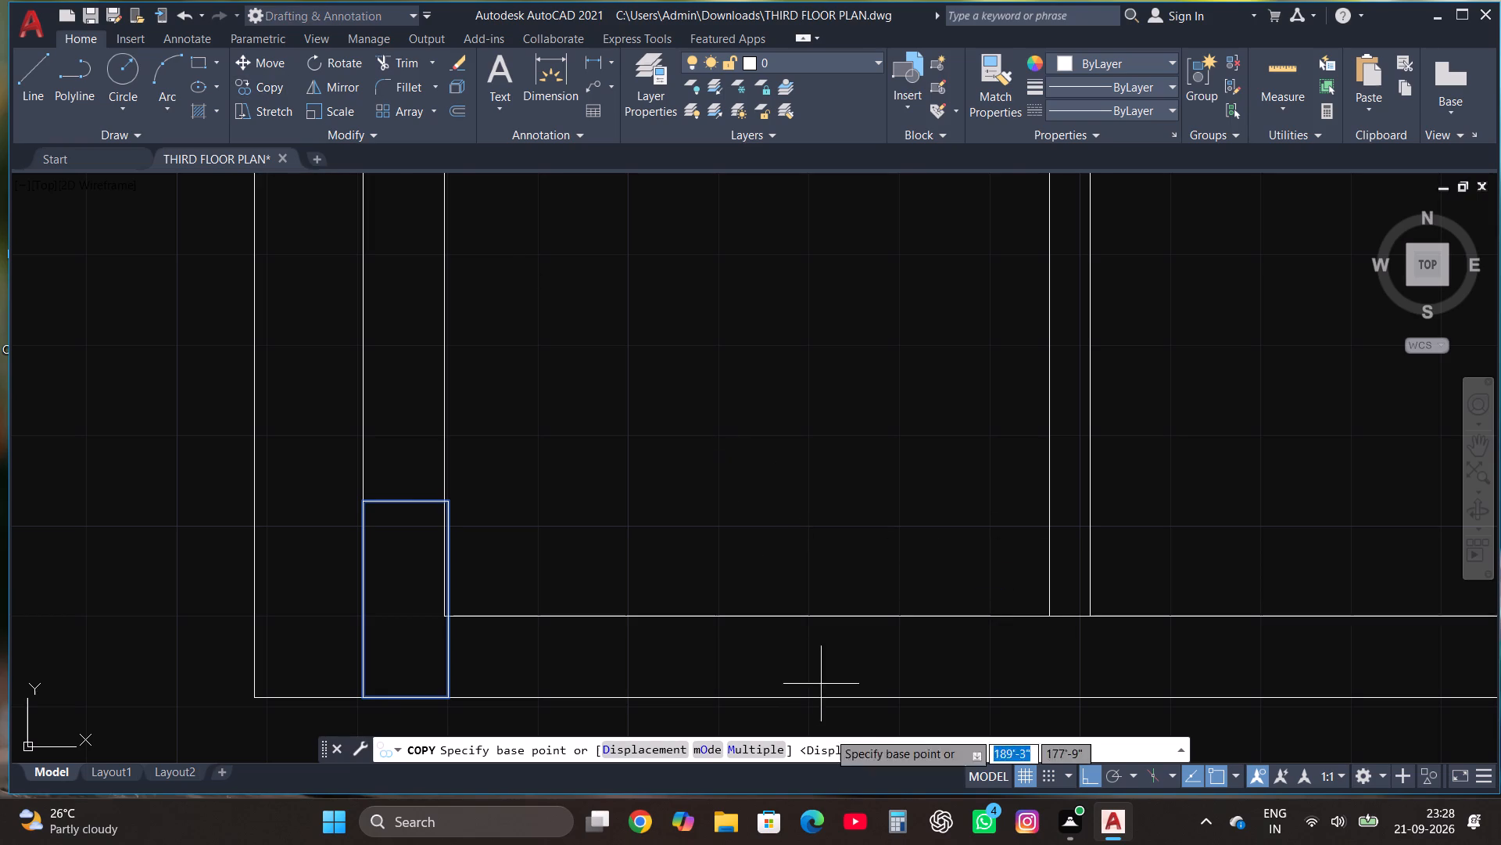
click(758, 745)
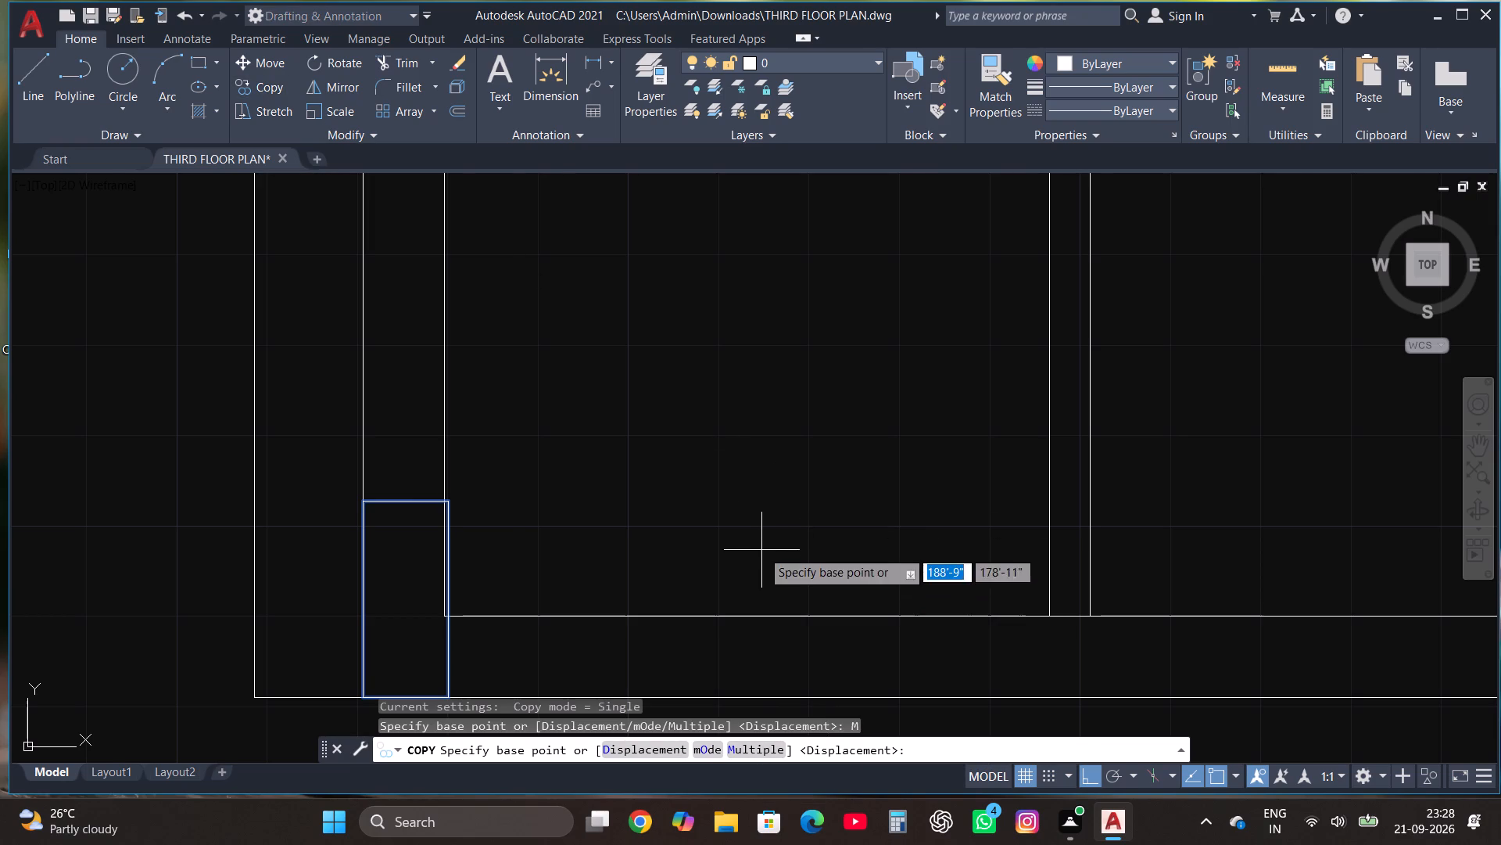
scroll(757, 566, down, 1)
click(512, 651)
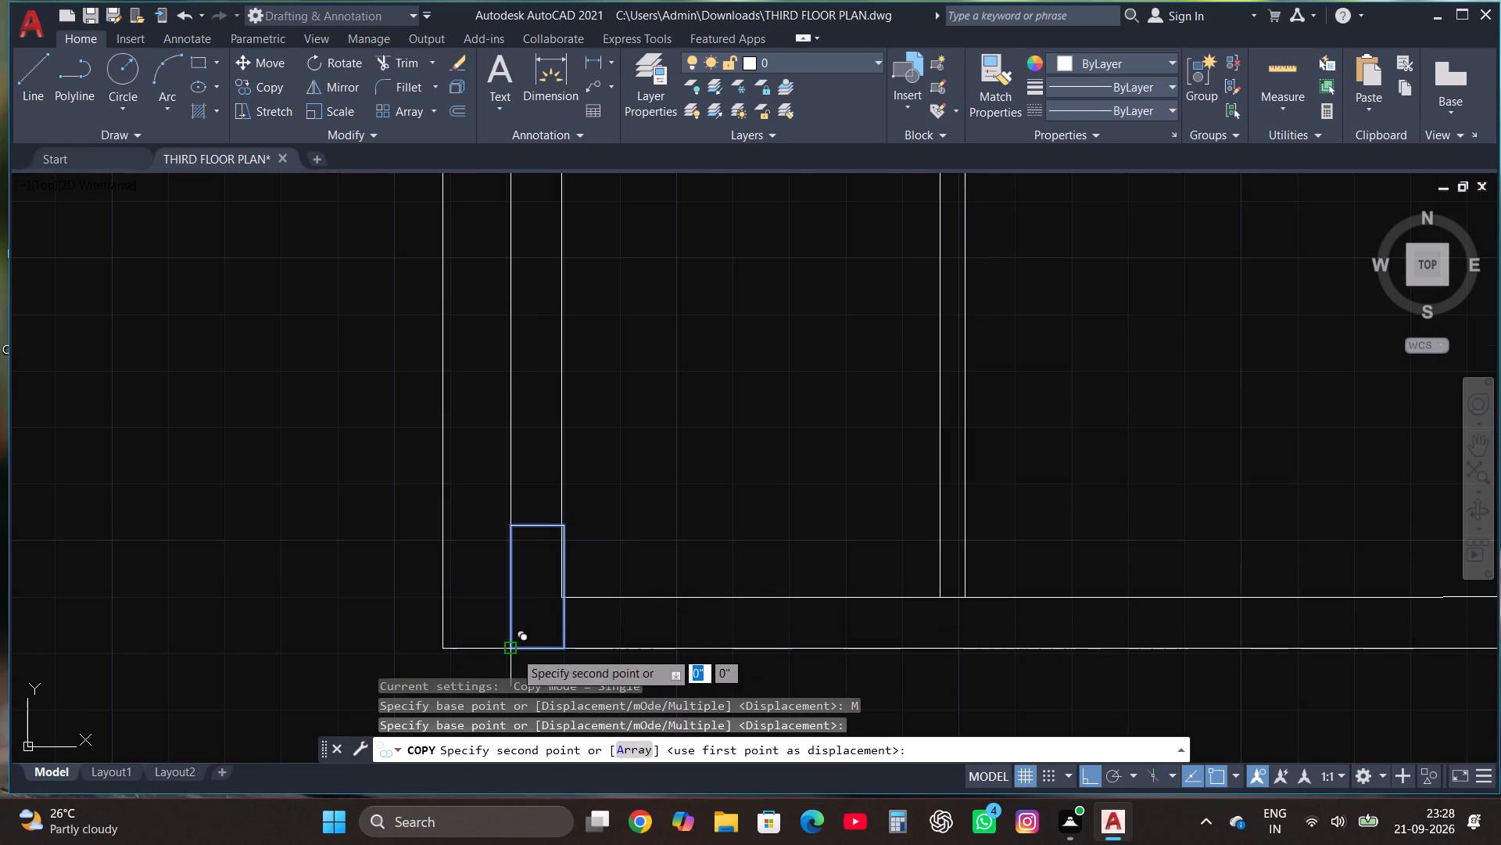
scroll(932, 649, up, 2)
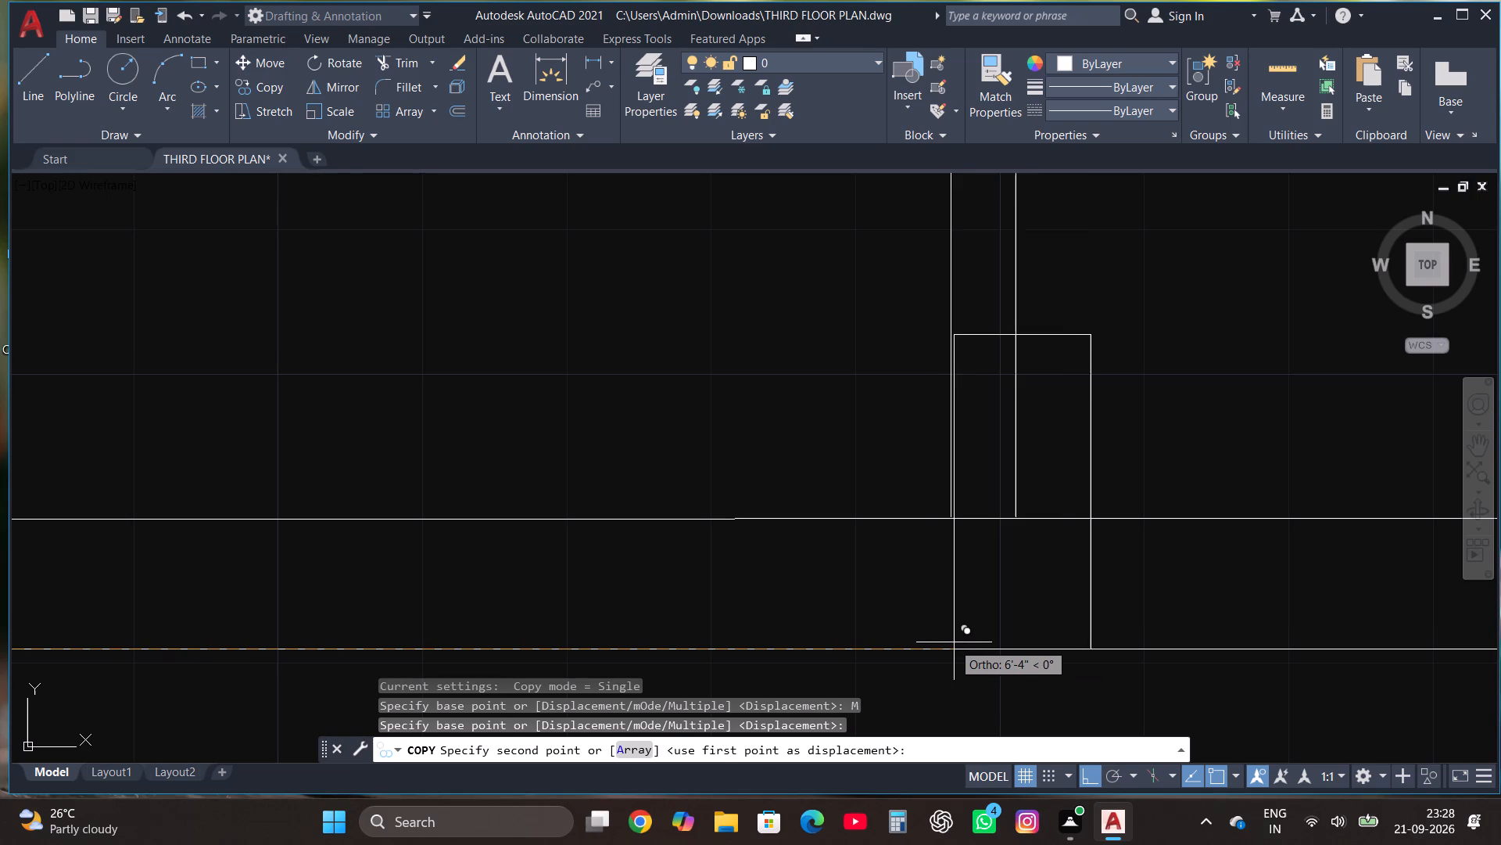
click(950, 639)
scroll(950, 639, down, 3)
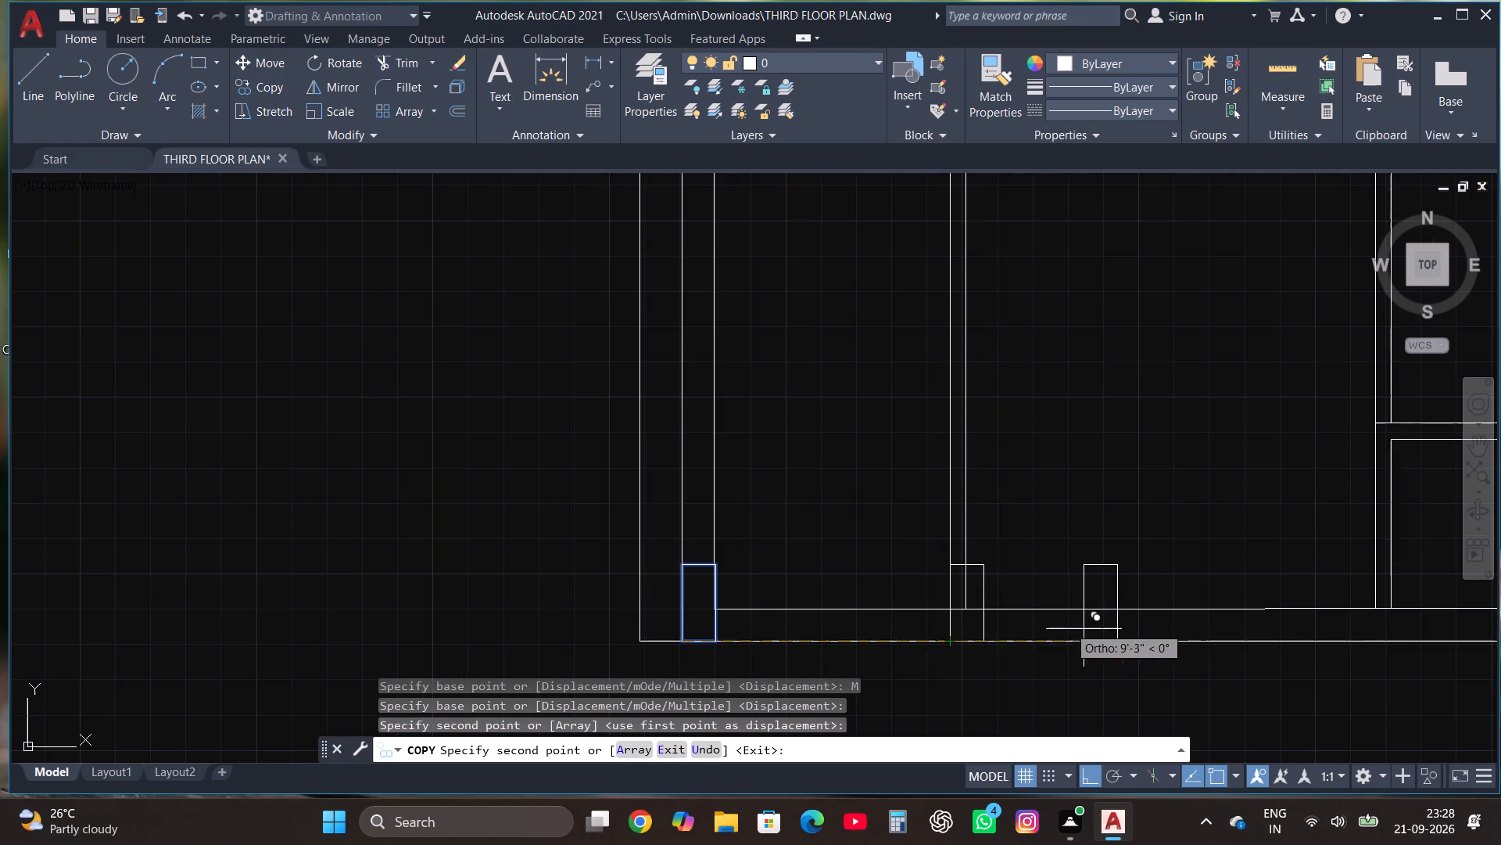
scroll(857, 508, down, 1)
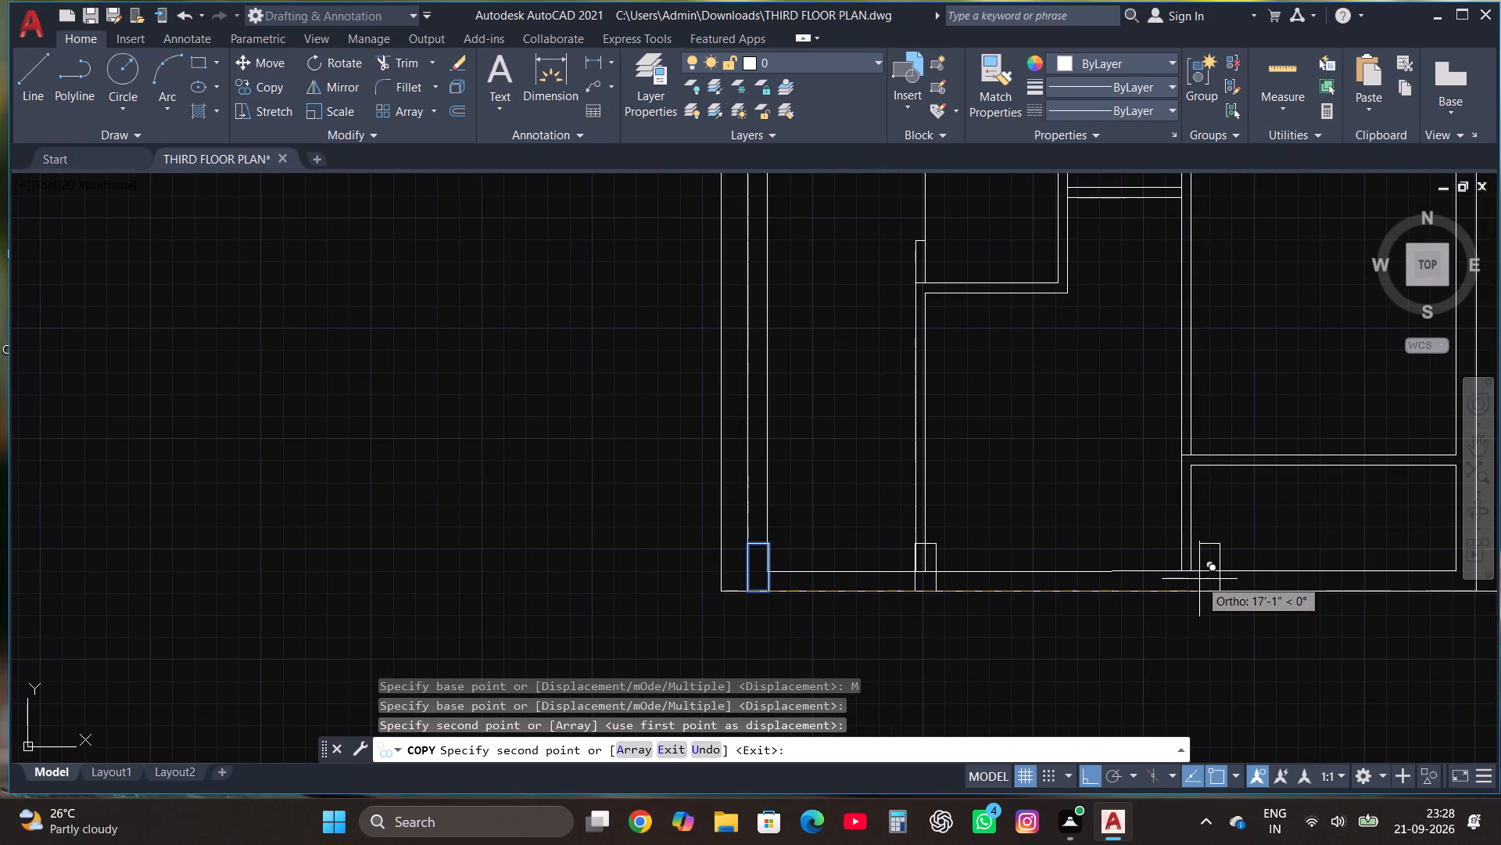
scroll(1199, 581, up, 3)
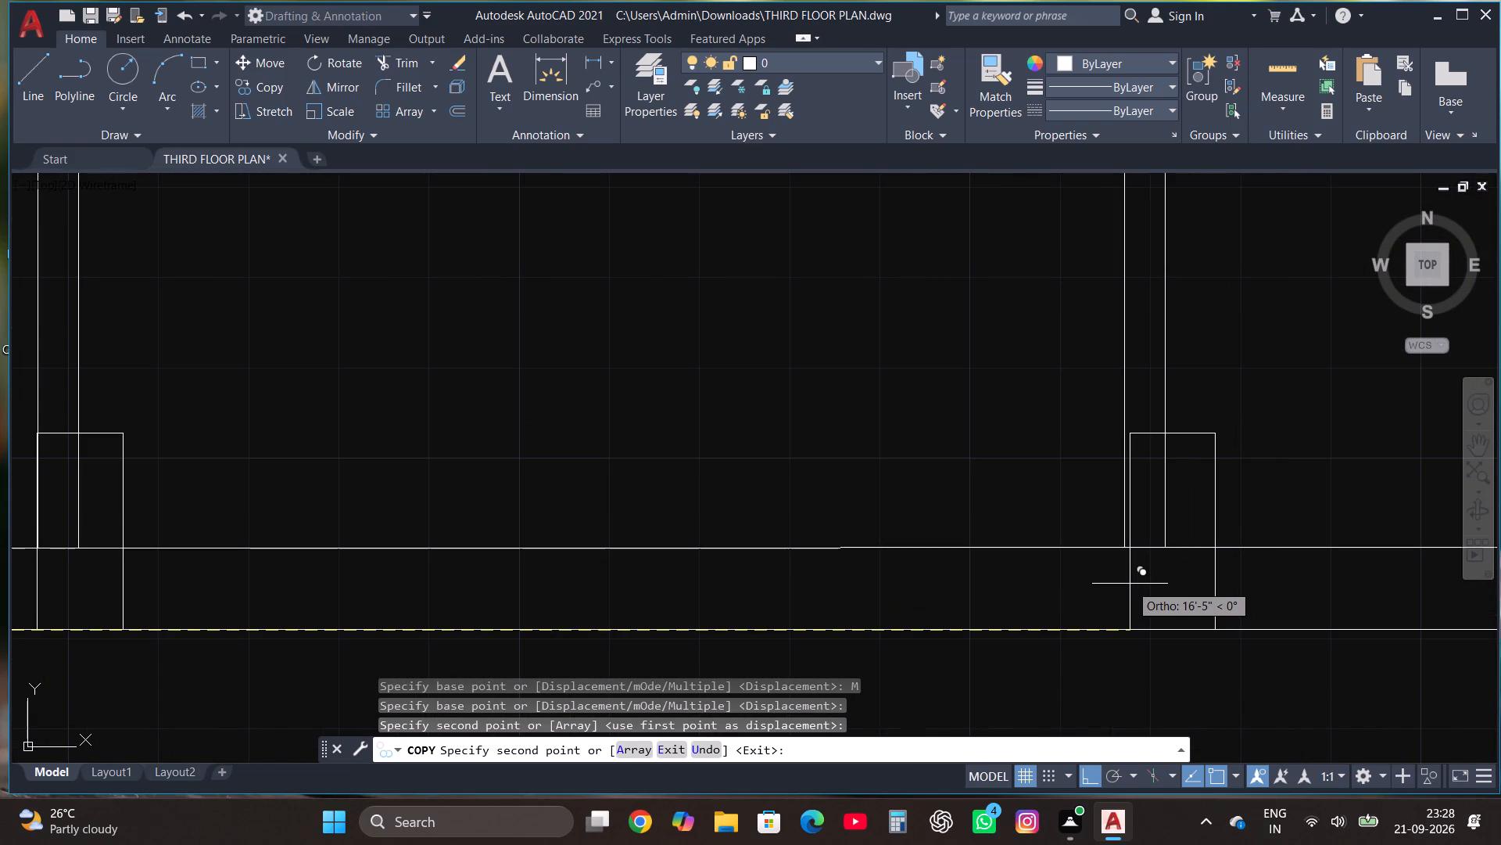
click(1125, 581)
Place a copy of the column rectangle at the foot of the right outer wall, on the bottom wall line.
scroll(698, 571, down, 3)
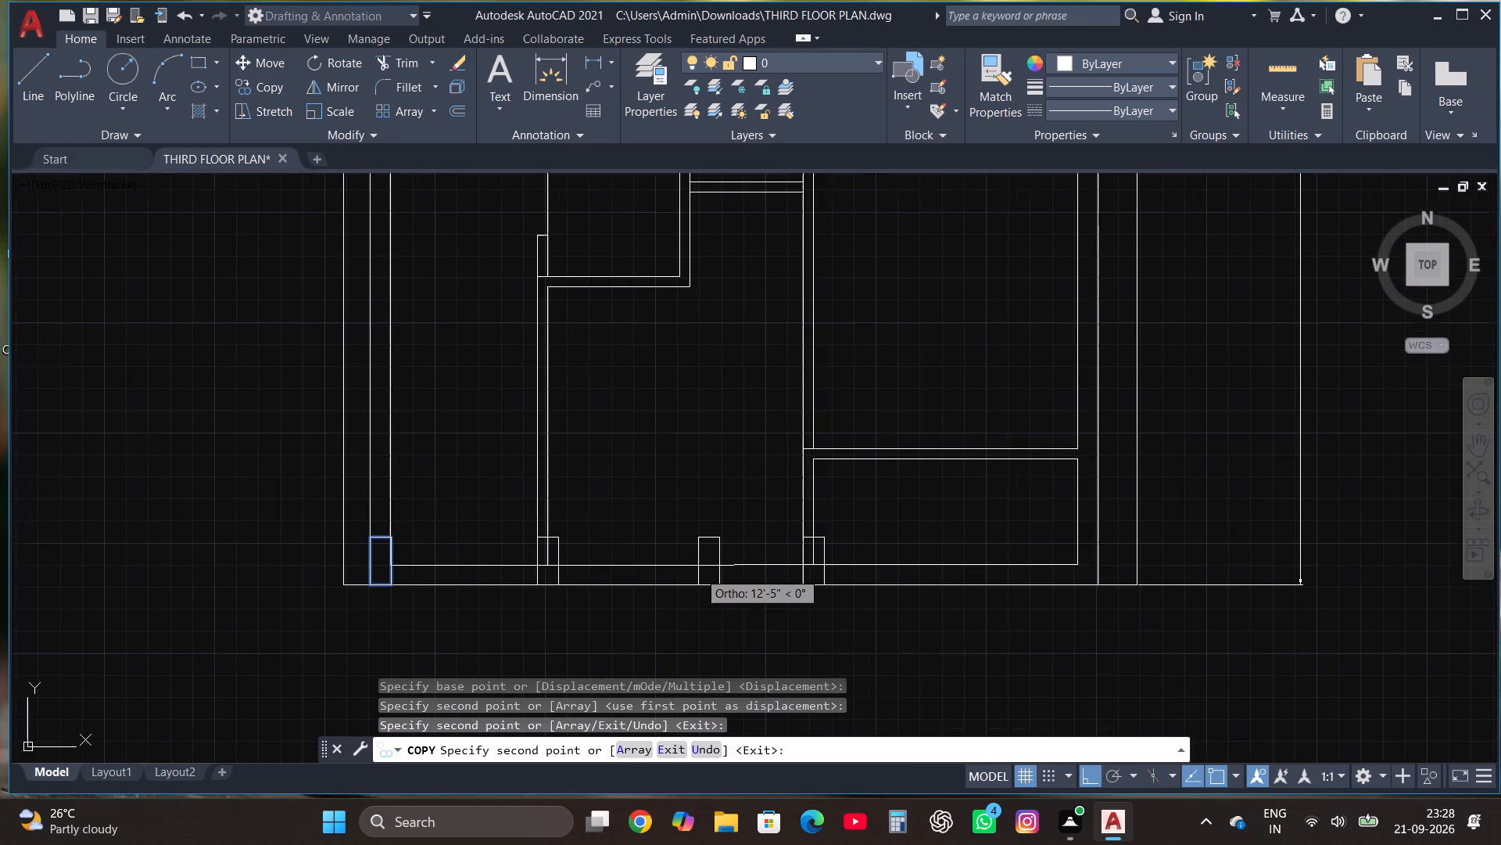
scroll(1072, 570, up, 1)
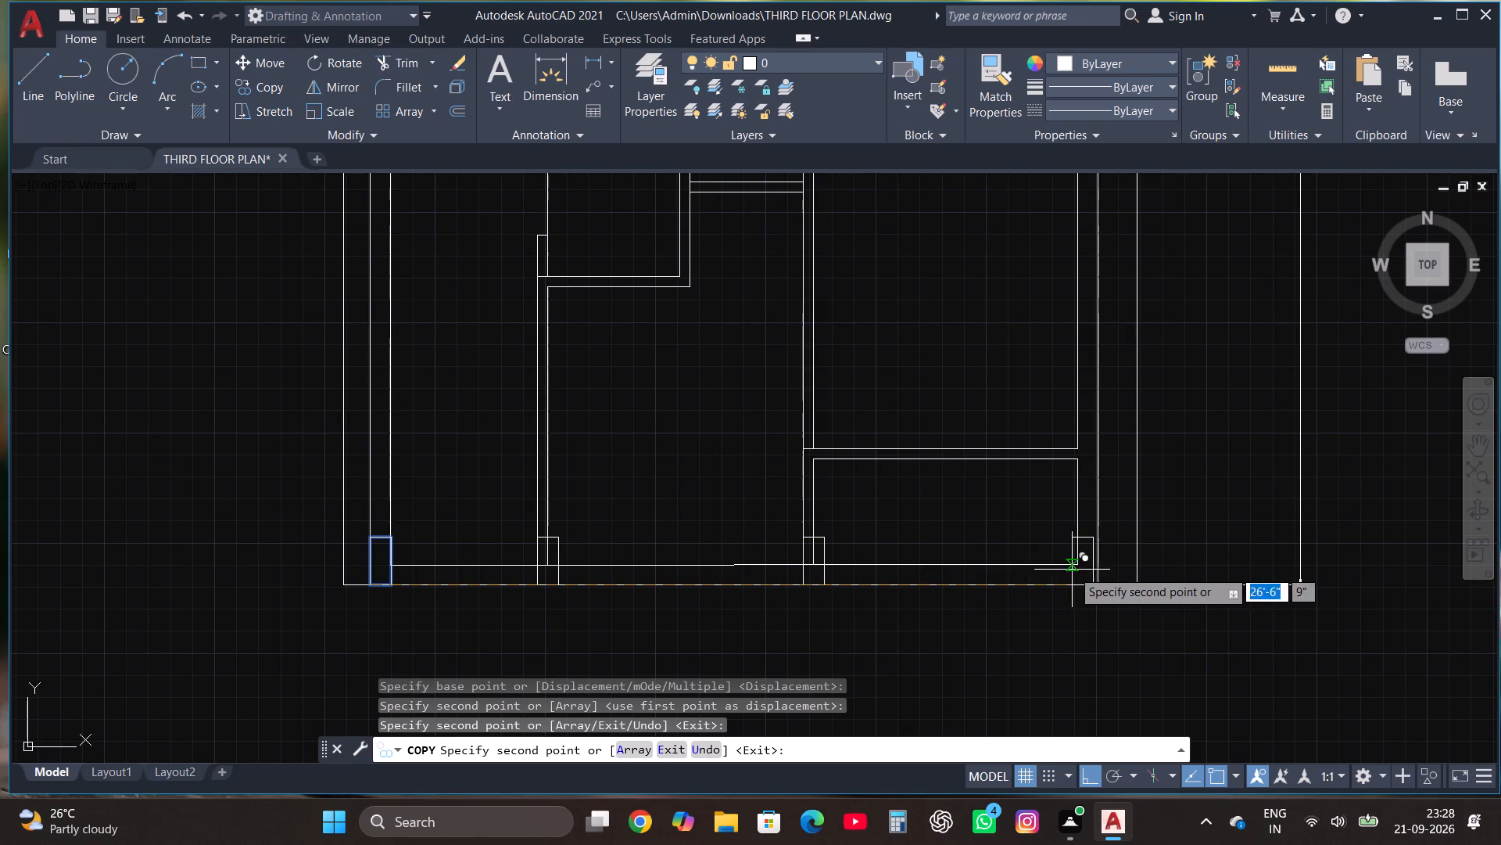
scroll(1073, 570, up, 2)
click(1084, 570)
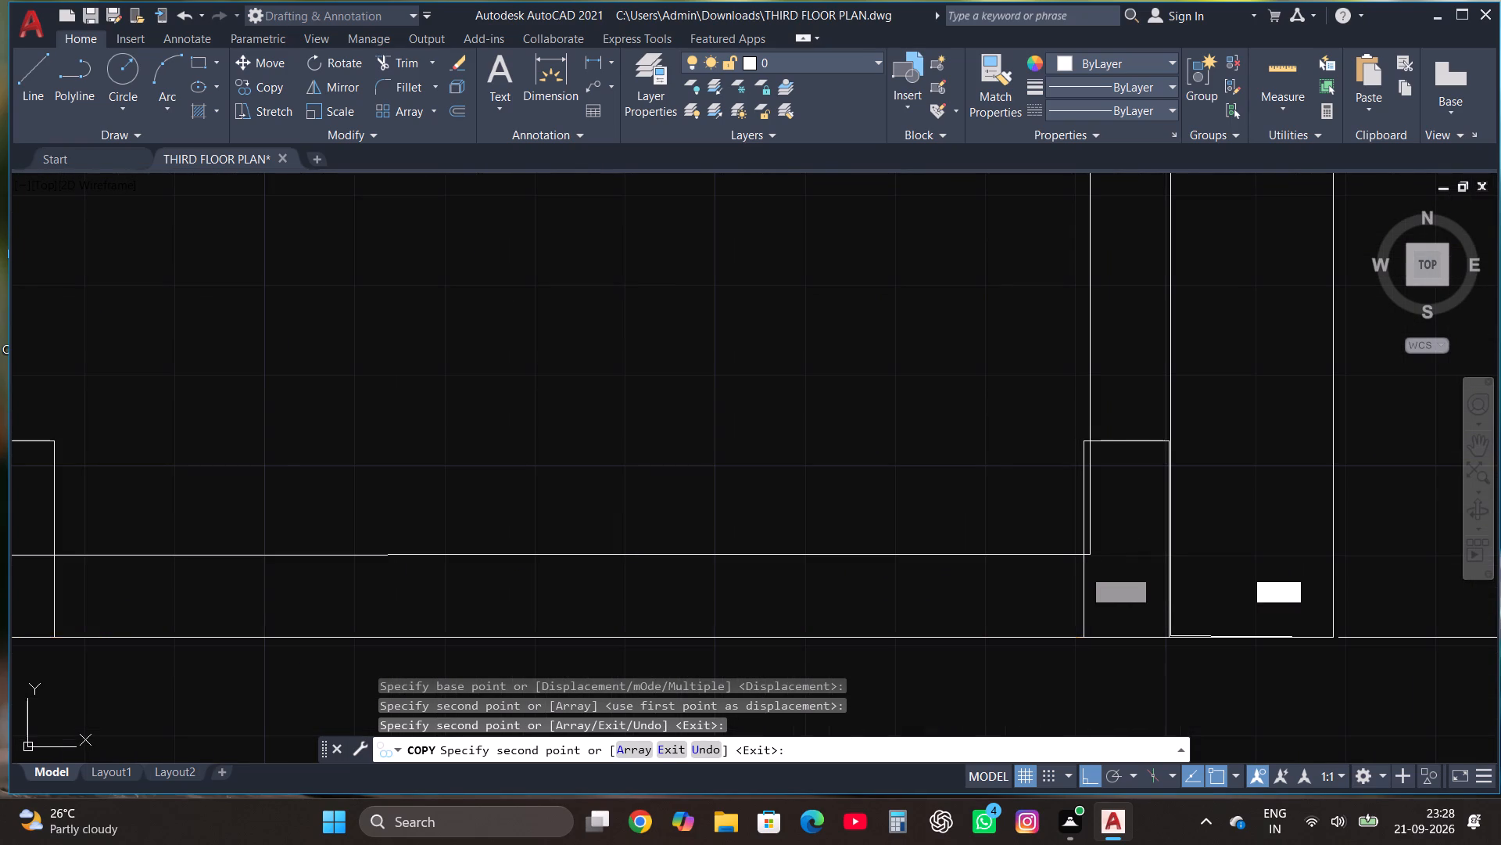
With Ortho off, place a column copy on the left outer wall about 18' above the bottom-left column.
scroll(999, 667, down, 3)
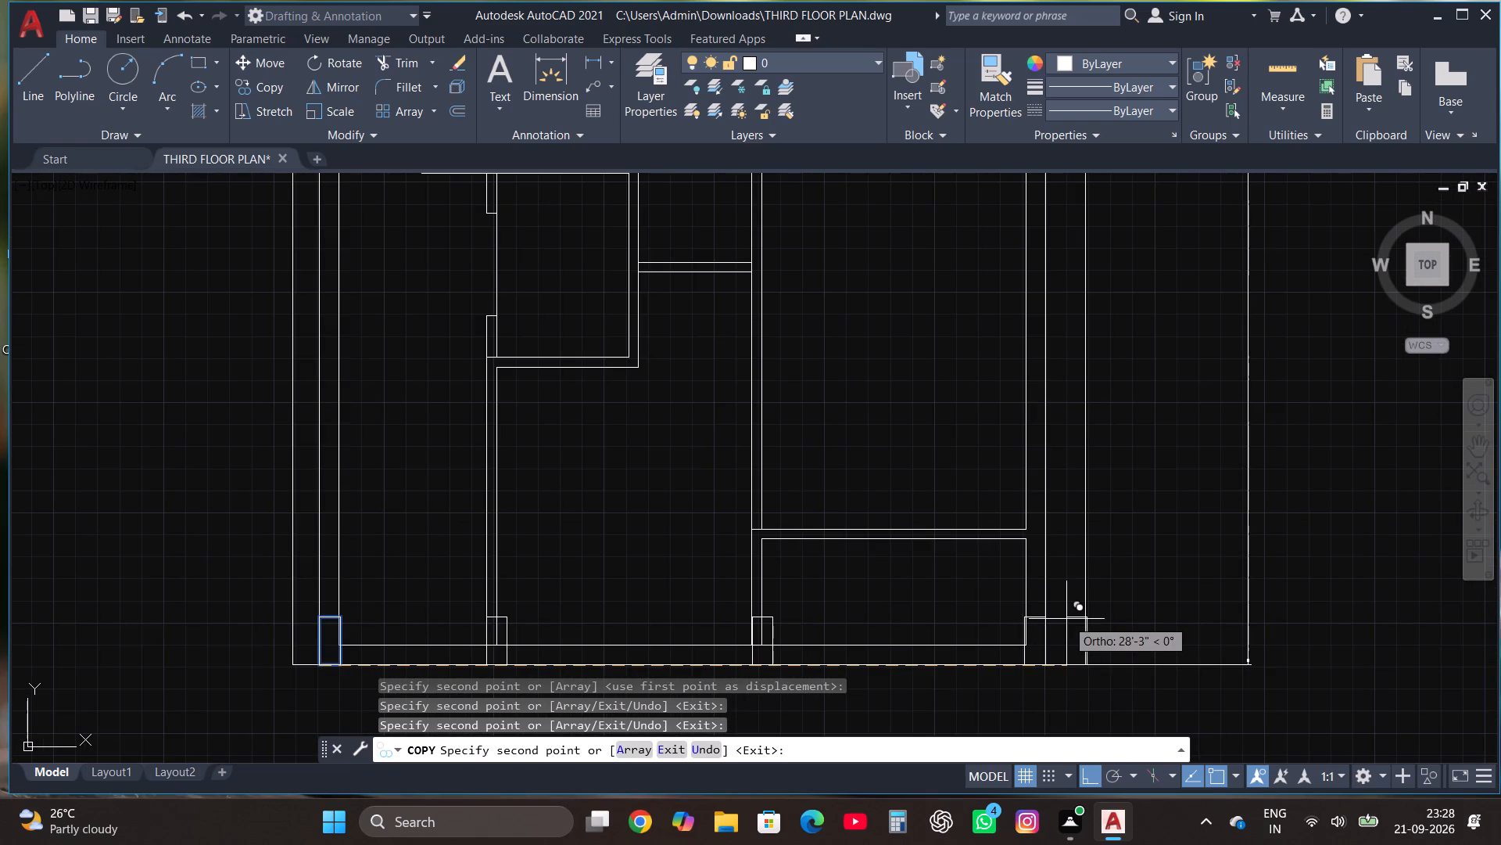
key(F8)
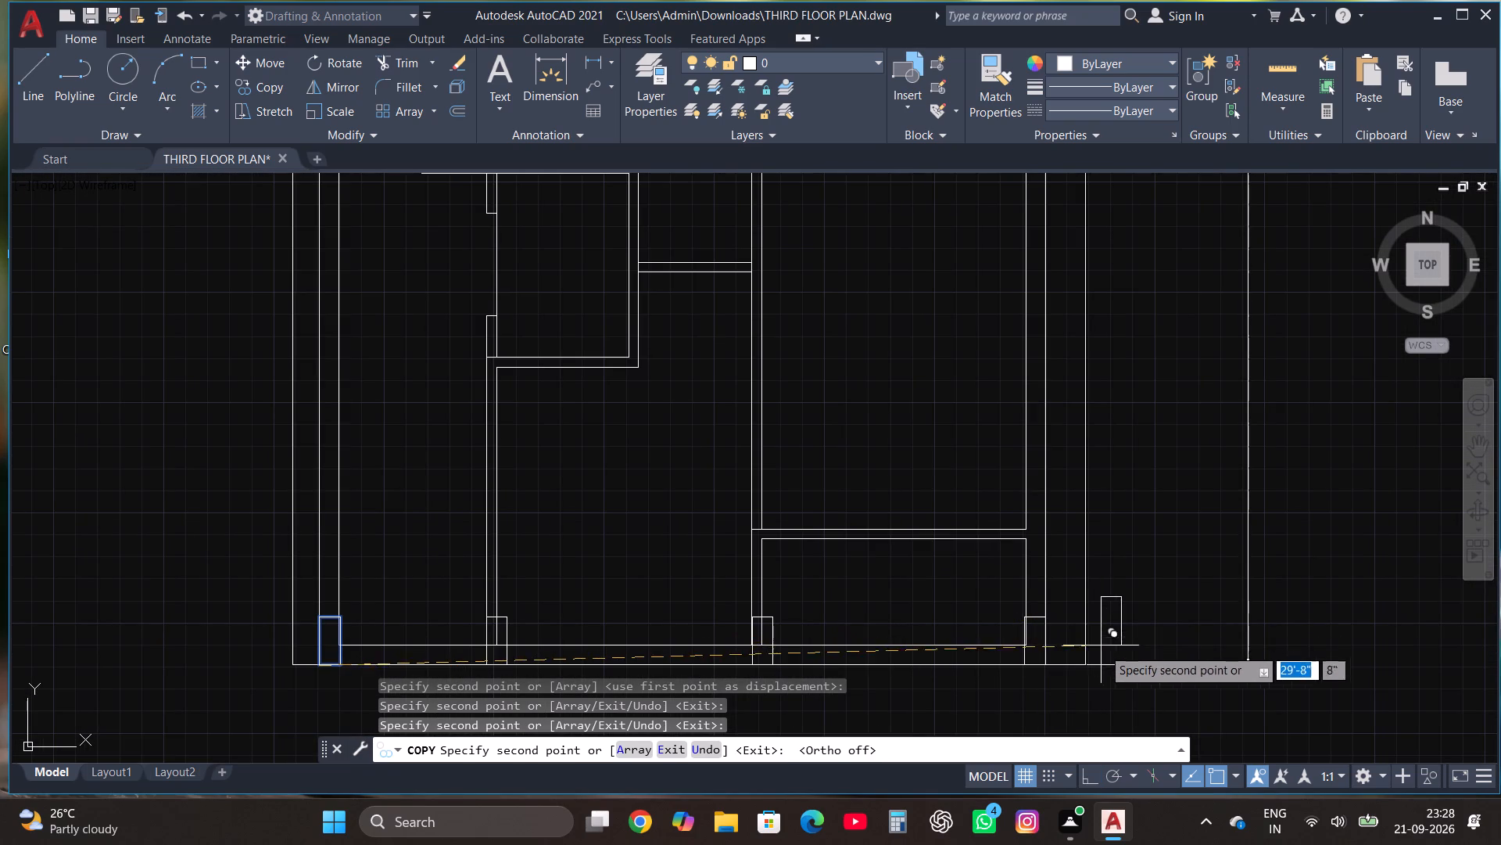
scroll(1121, 662, down, 1)
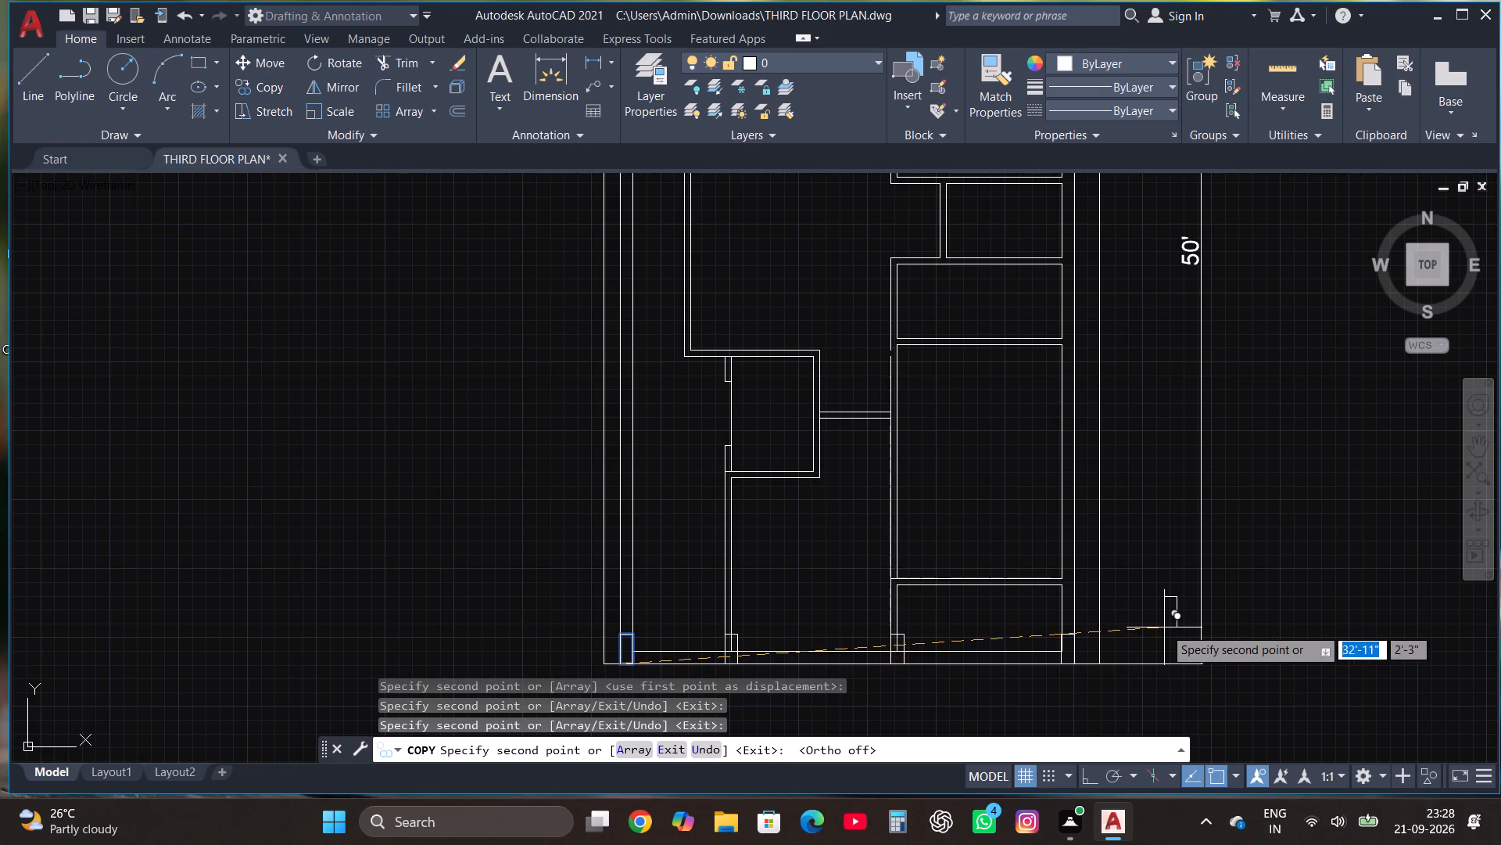
scroll(1166, 627, down, 1)
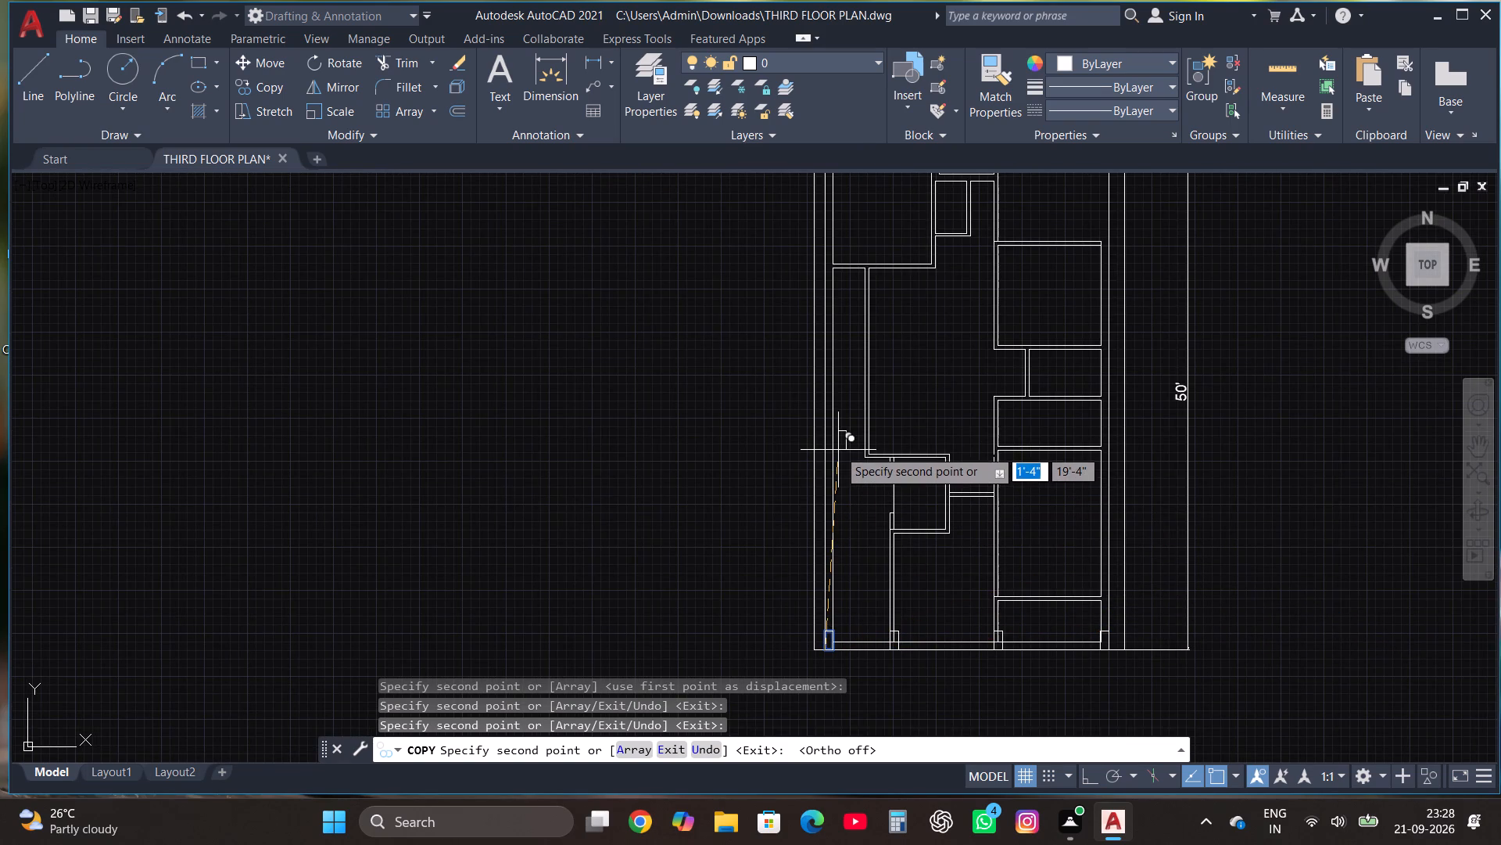
scroll(829, 430, up, 2)
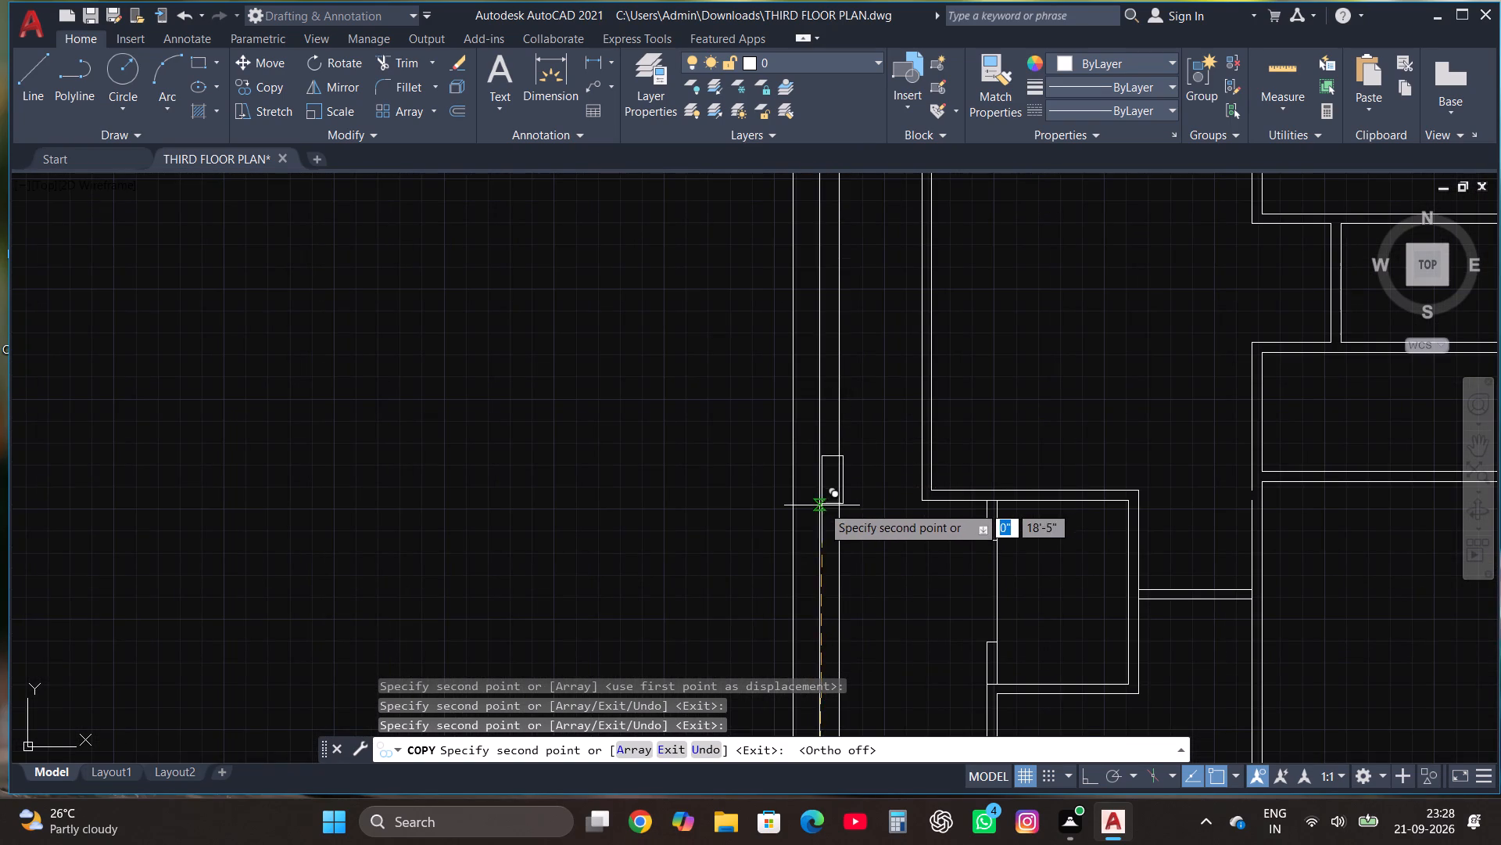
scroll(820, 516, up, 1)
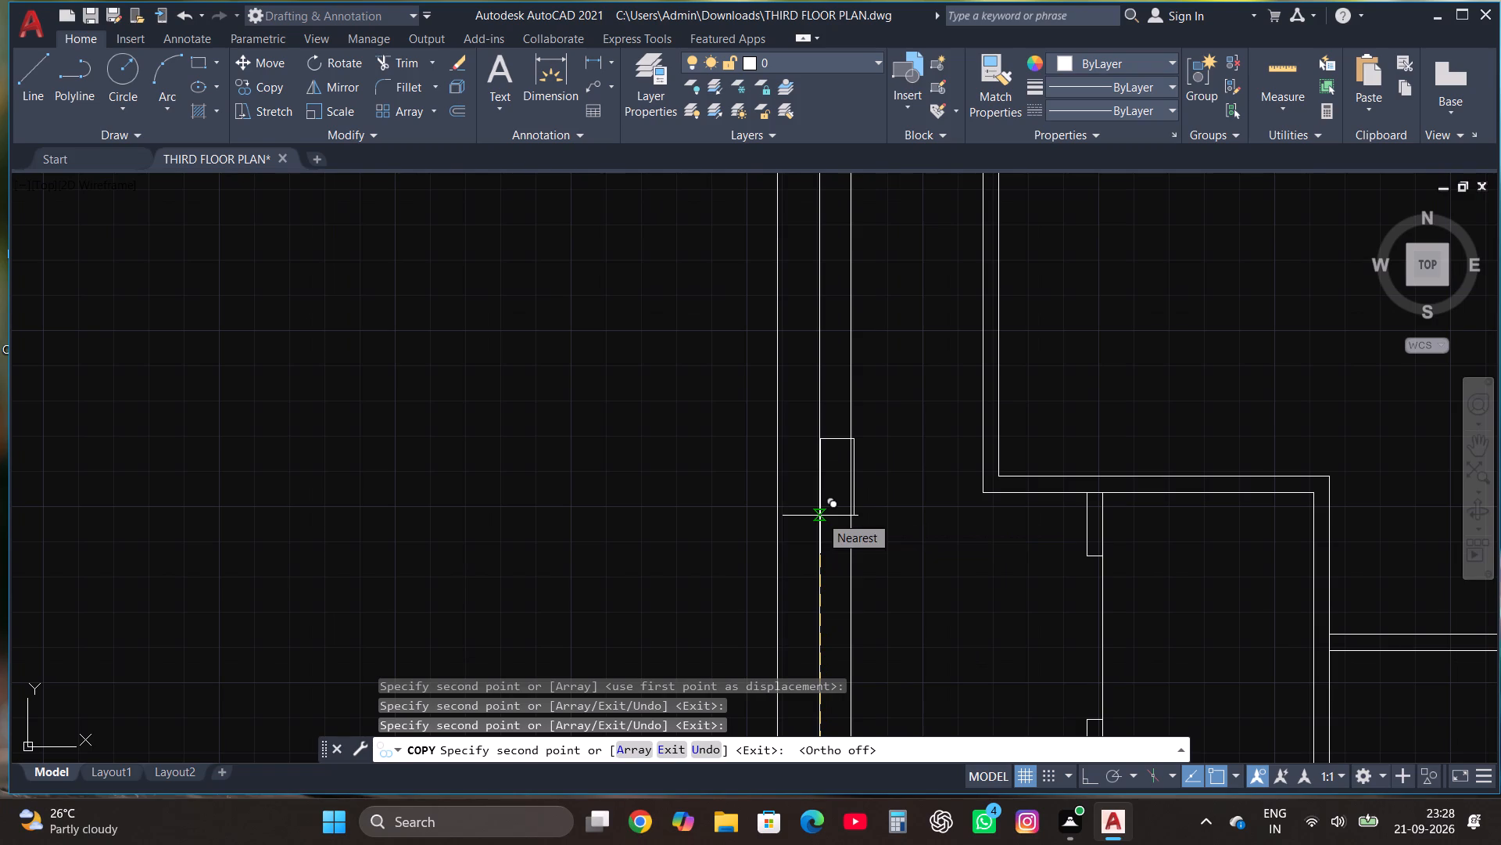
click(819, 512)
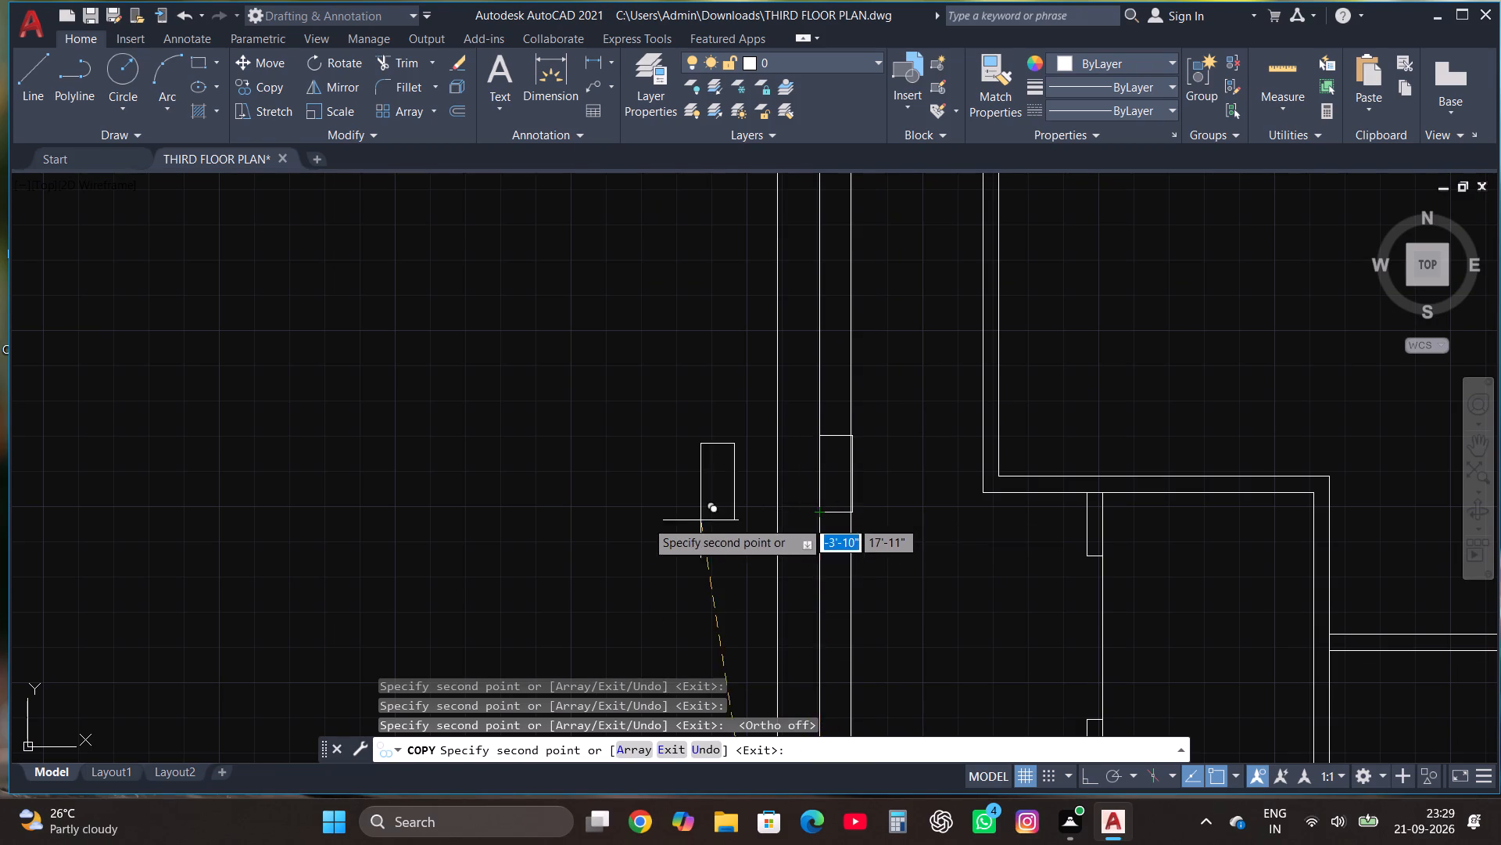
Place column copies at the left end of the right-hand rooms' mid-height partition and level with it on the right outer wall.
scroll(634, 520, down, 3)
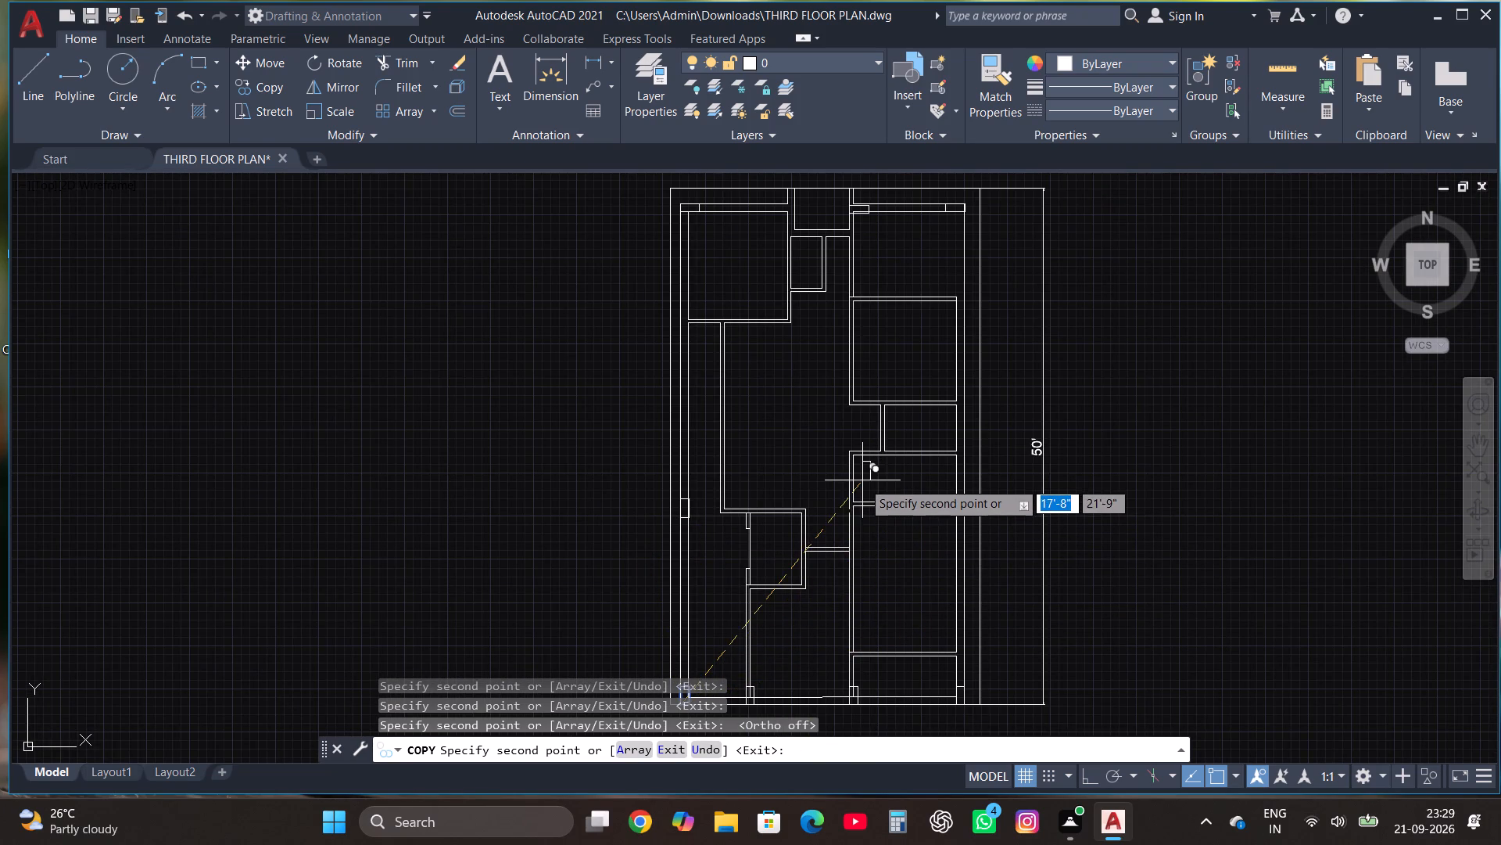
scroll(862, 506, up, 3)
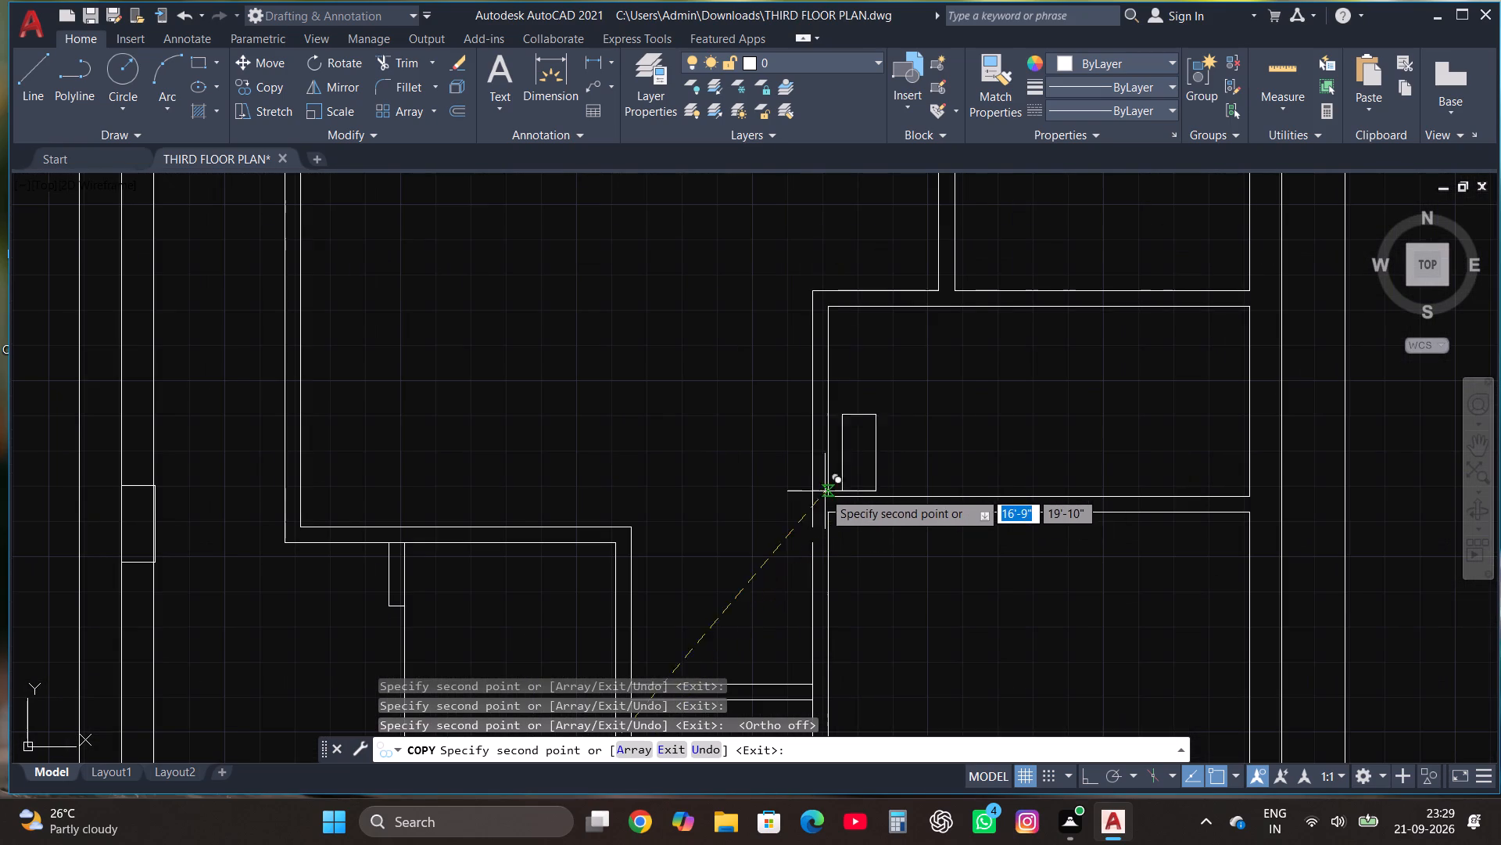
click(816, 515)
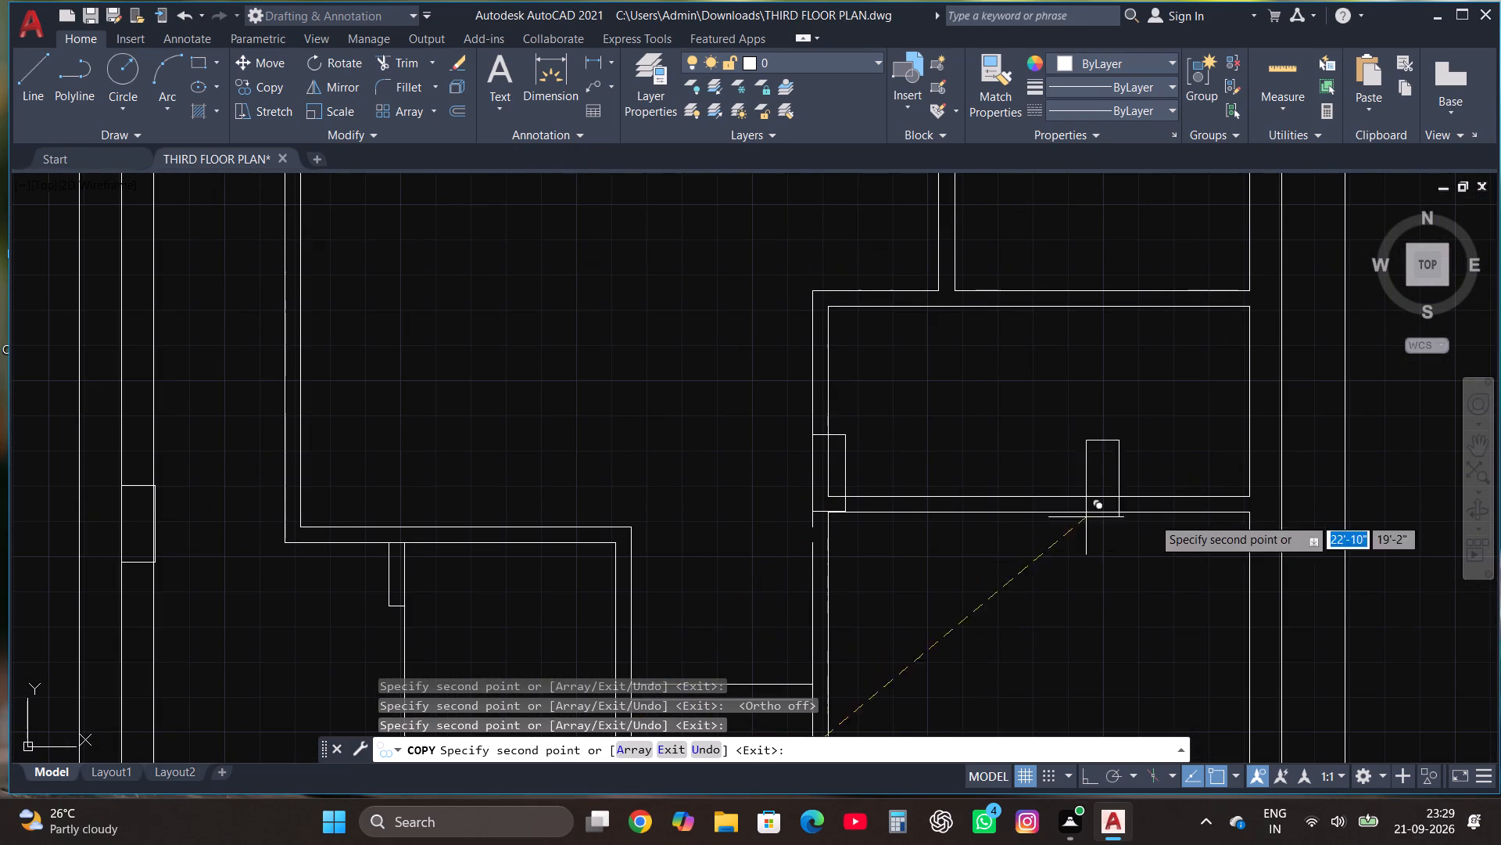
click(1248, 515)
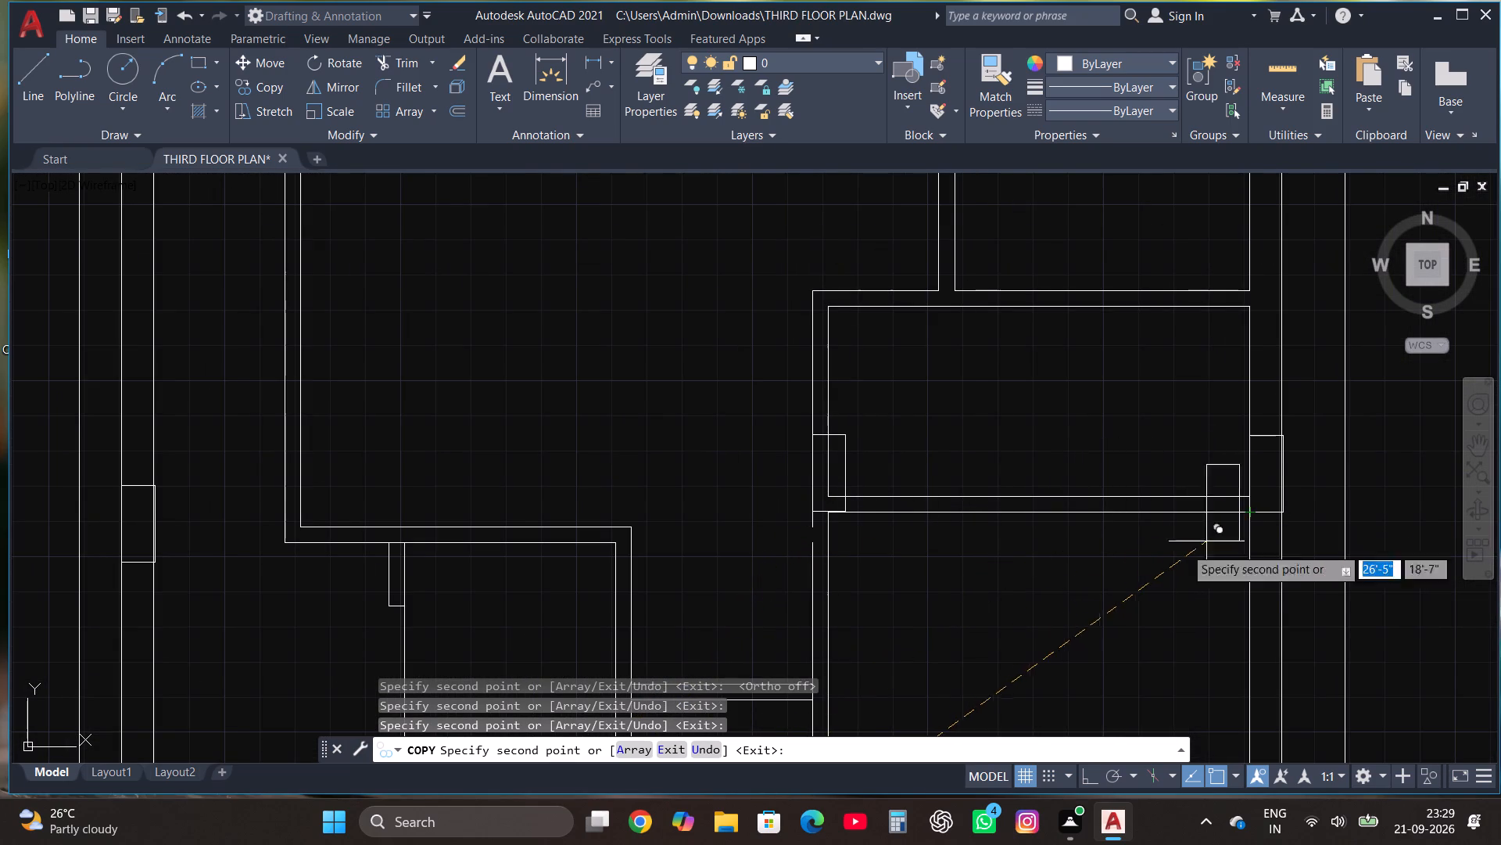
scroll(1027, 679, down, 2)
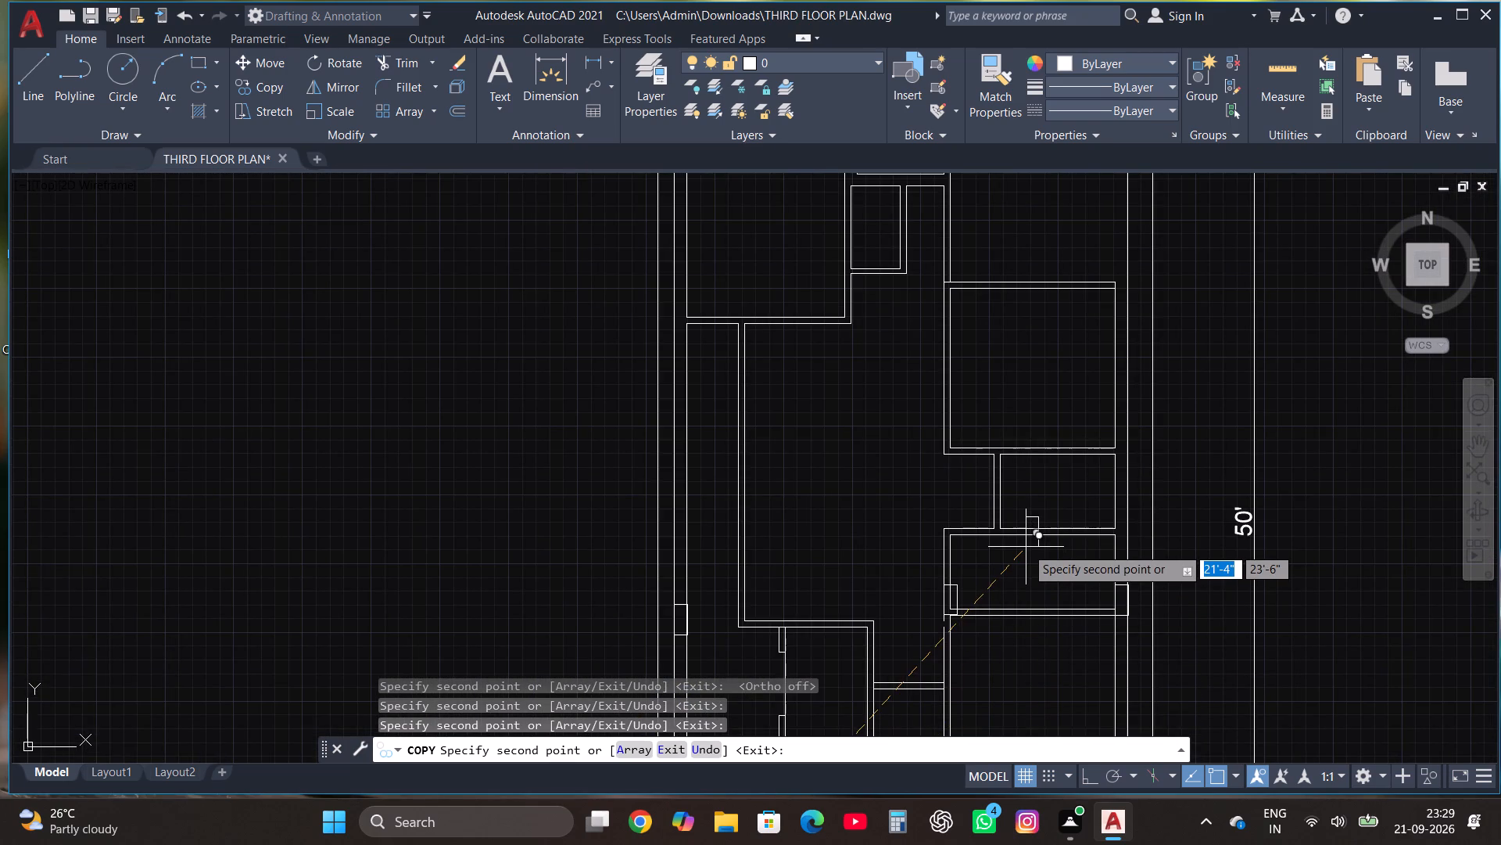
scroll(1007, 725, down, 1)
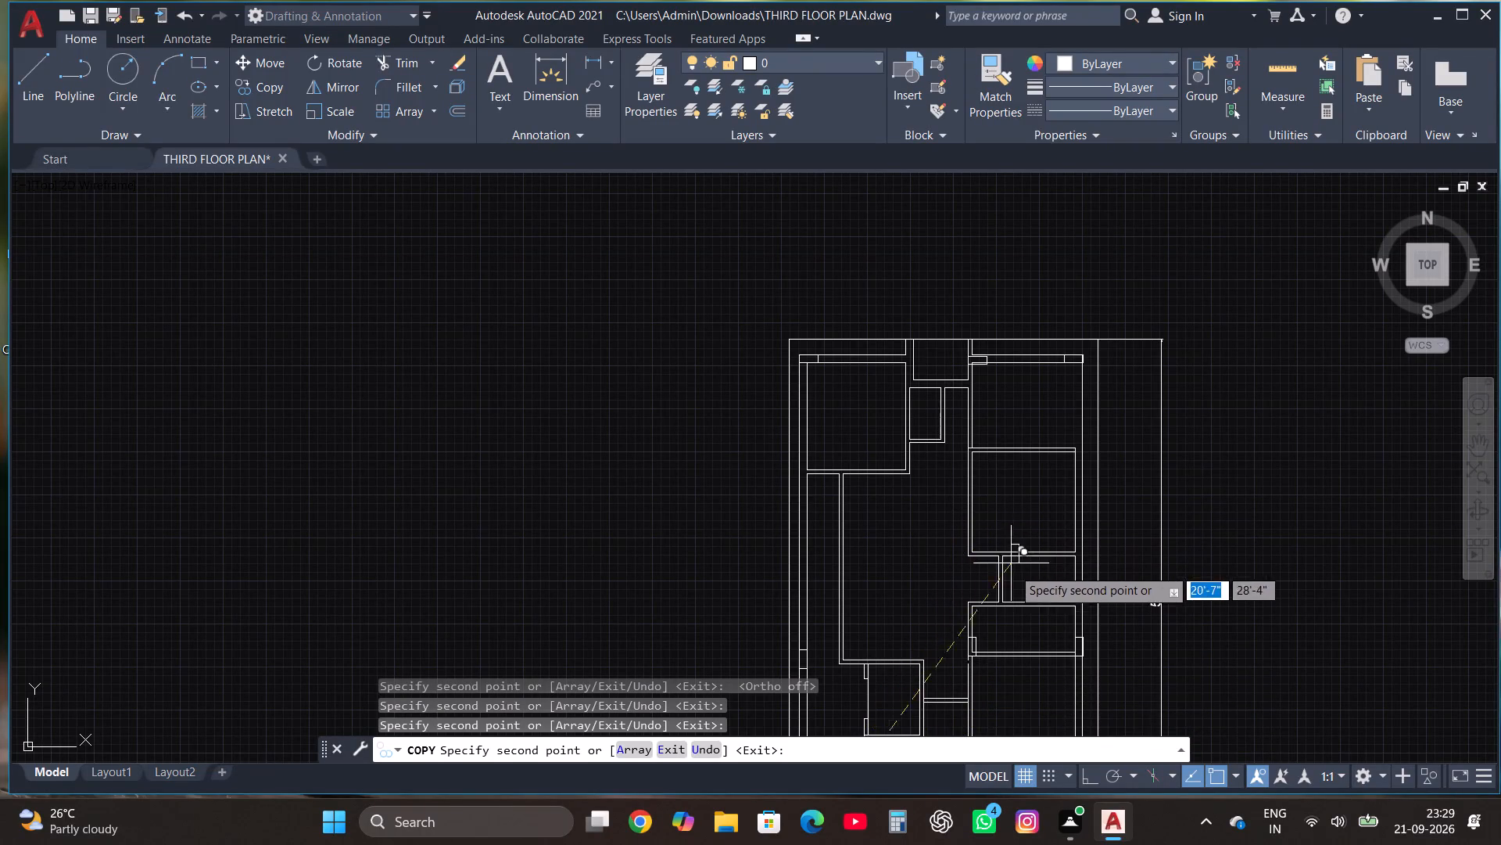
key(Escape)
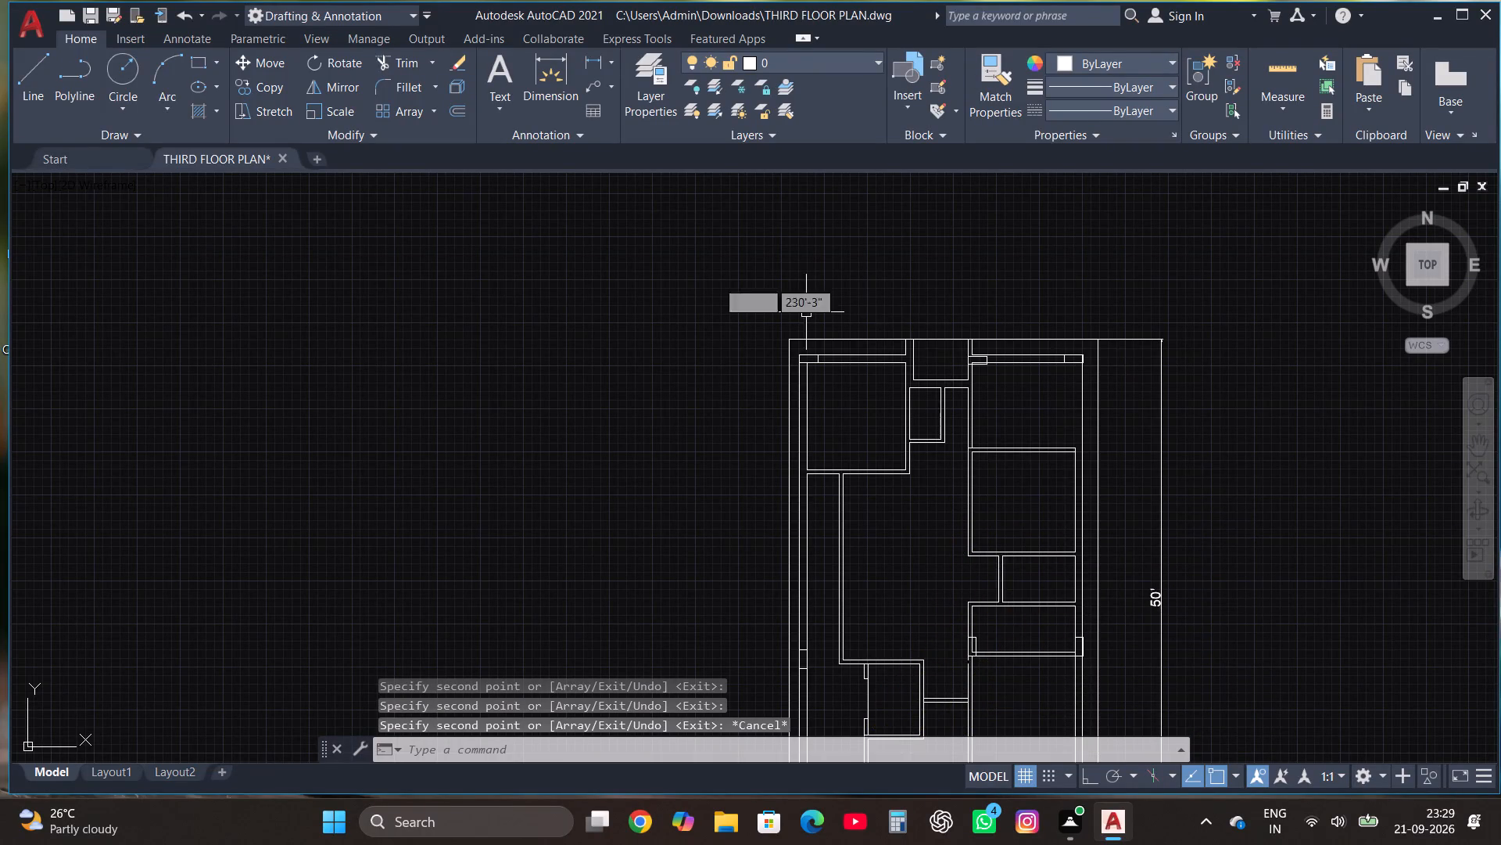
Draw a short vertical line closing the gap in the interior wall's left face just below the new column.
click(33, 70)
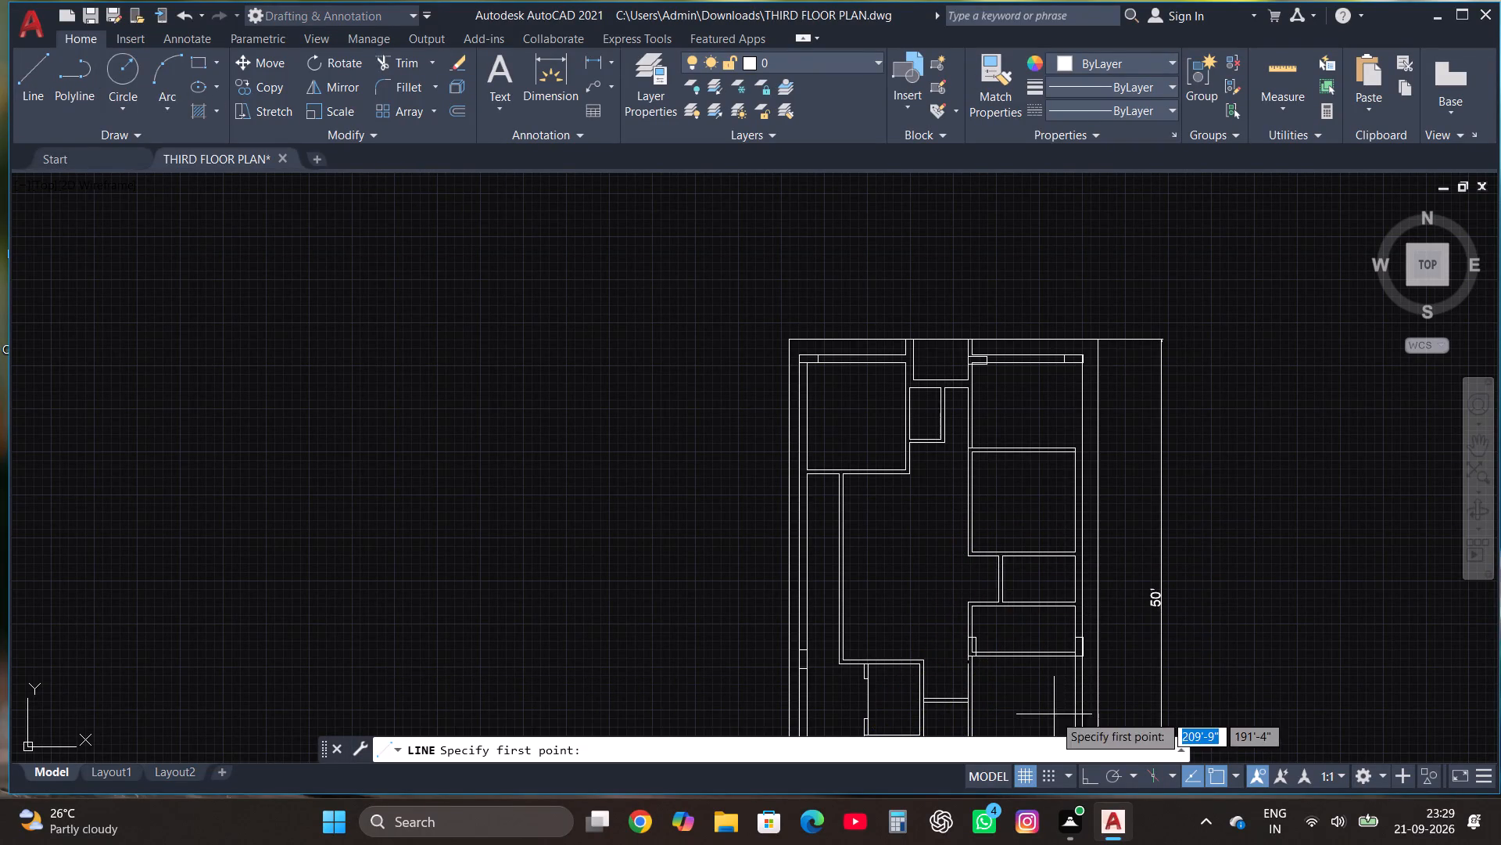
scroll(974, 685, up, 3)
scroll(940, 622, up, 2)
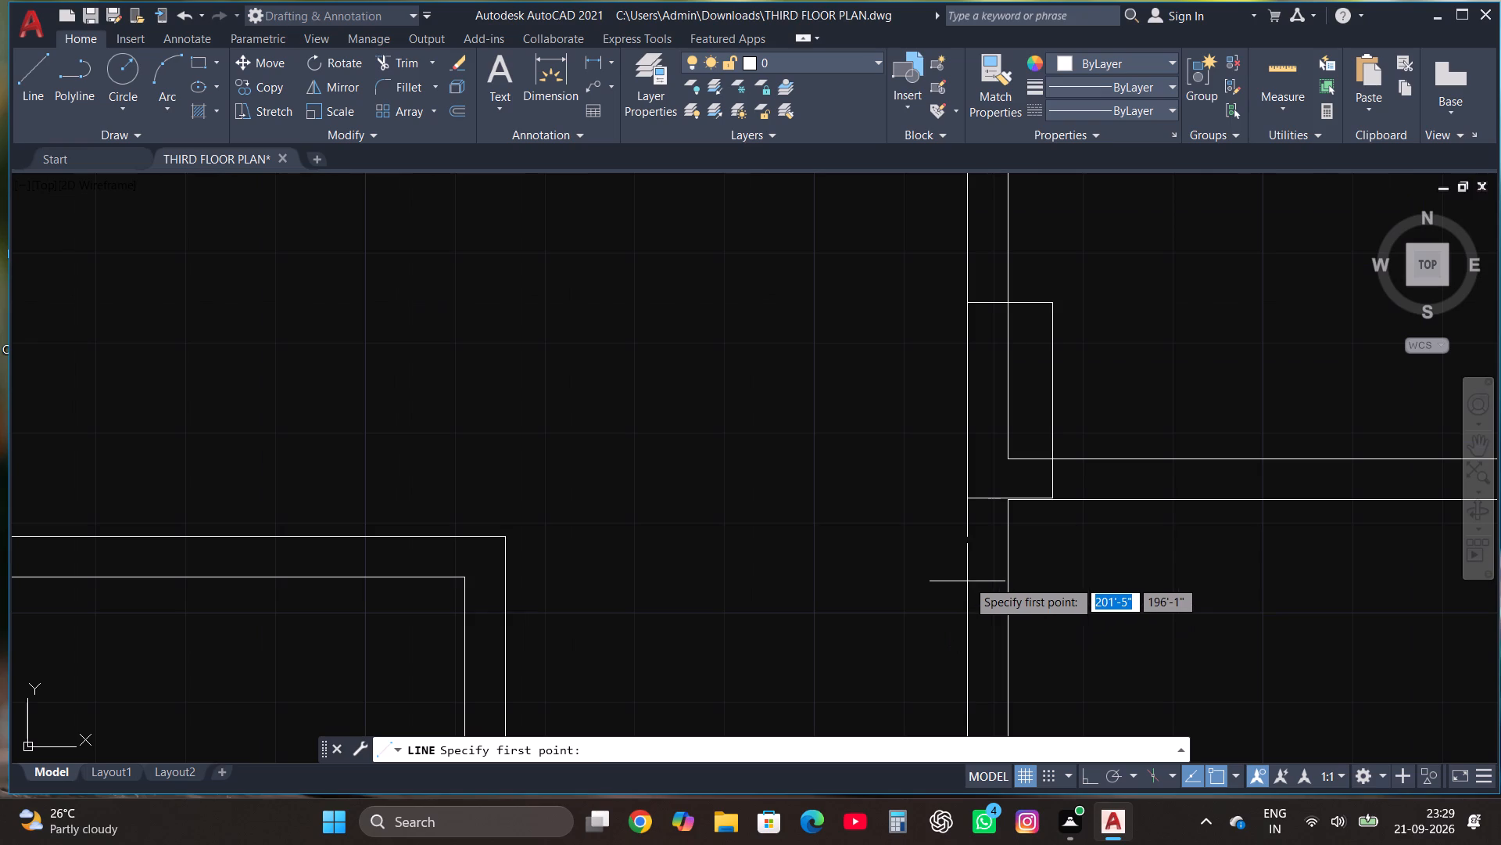
click(968, 579)
click(968, 540)
key(Escape)
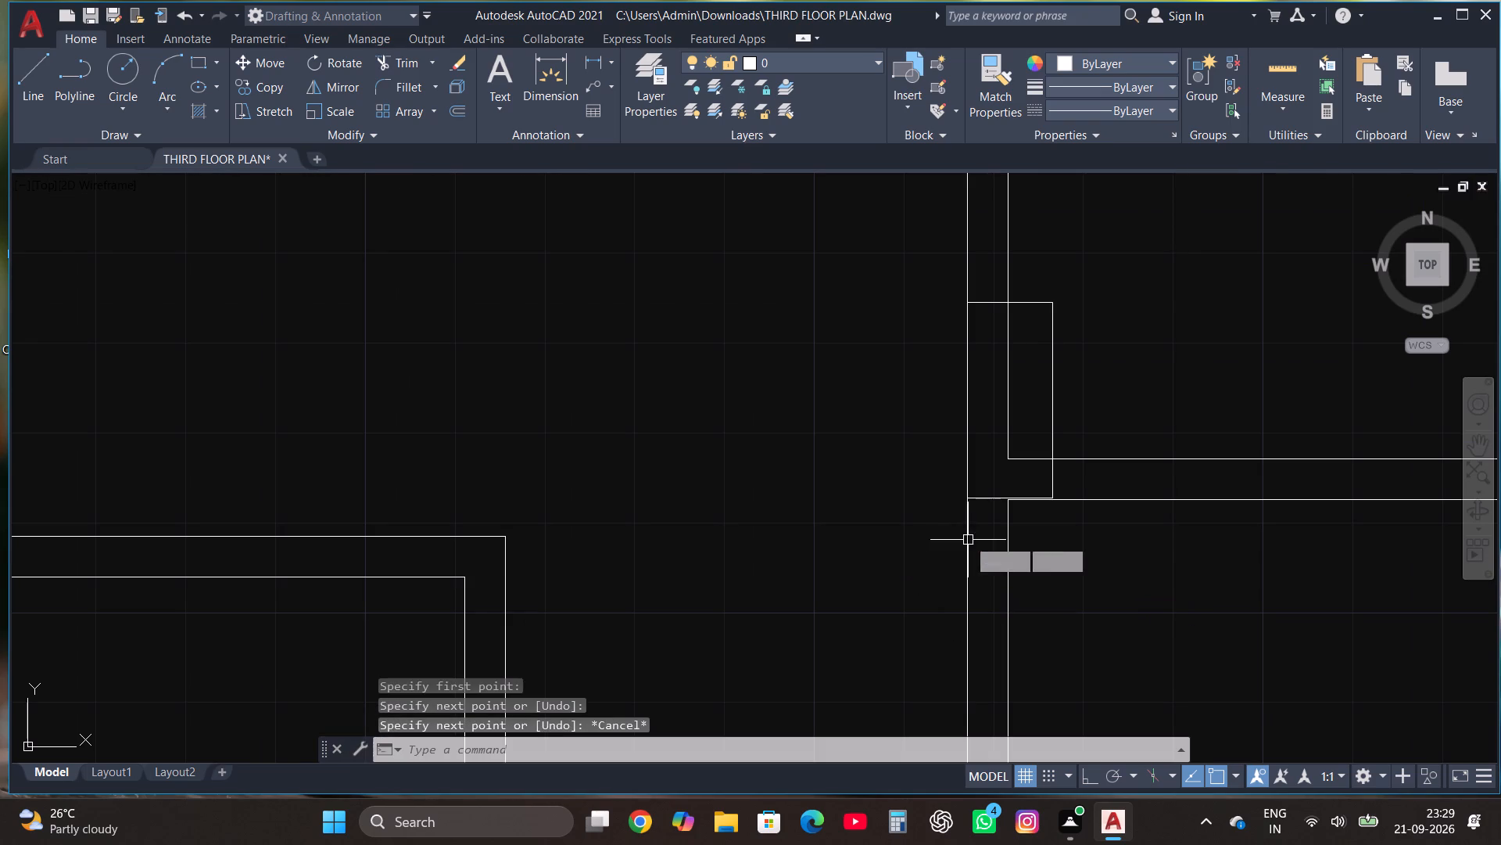
Draw the right outer wall's inner face from the upper-right room's lower partition up to the top wall.
click(35, 71)
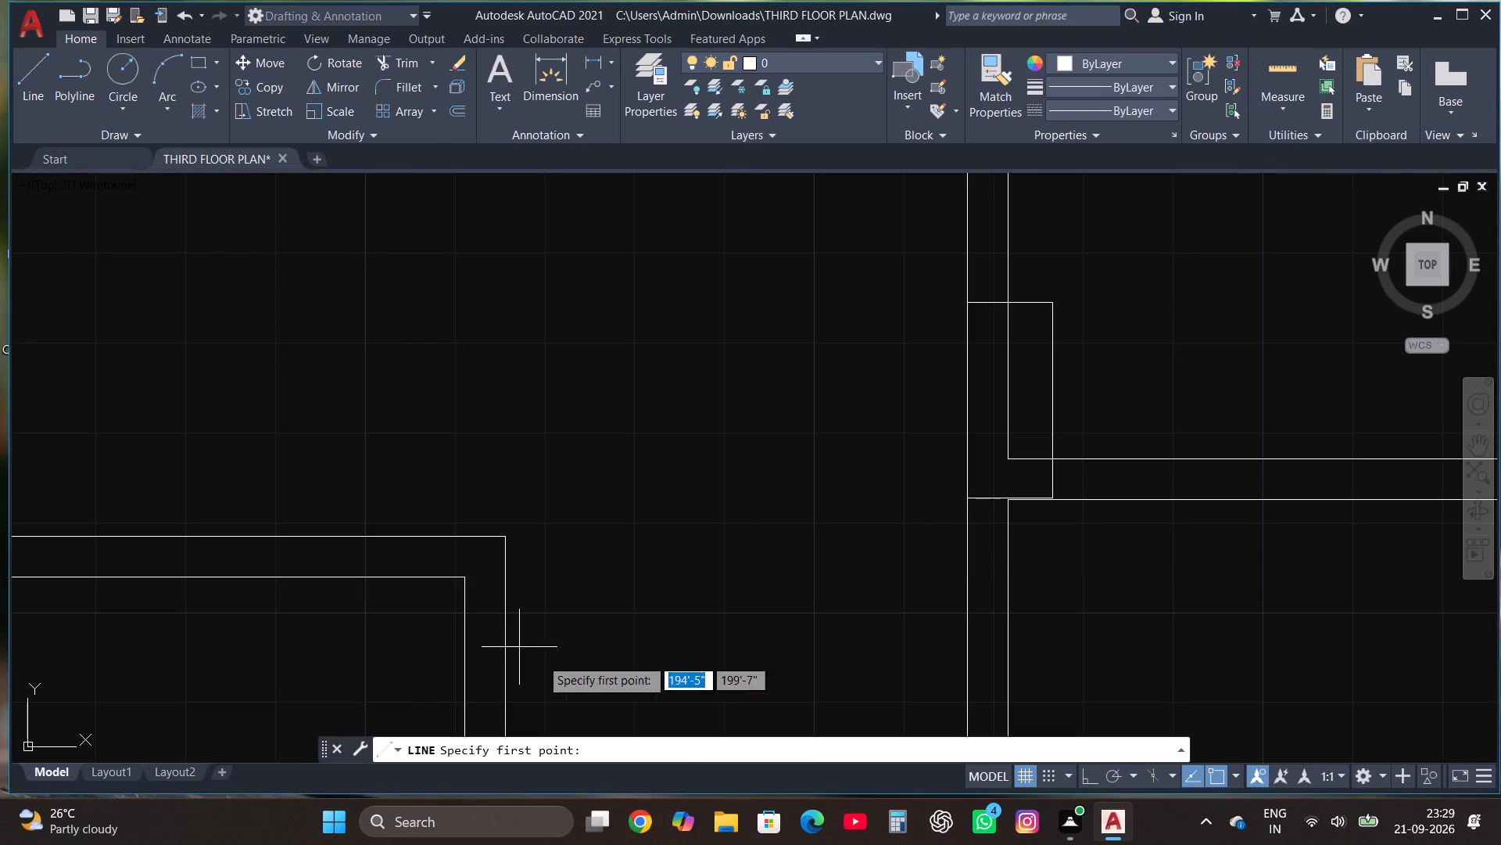
scroll(568, 725, down, 1)
scroll(583, 573, down, 6)
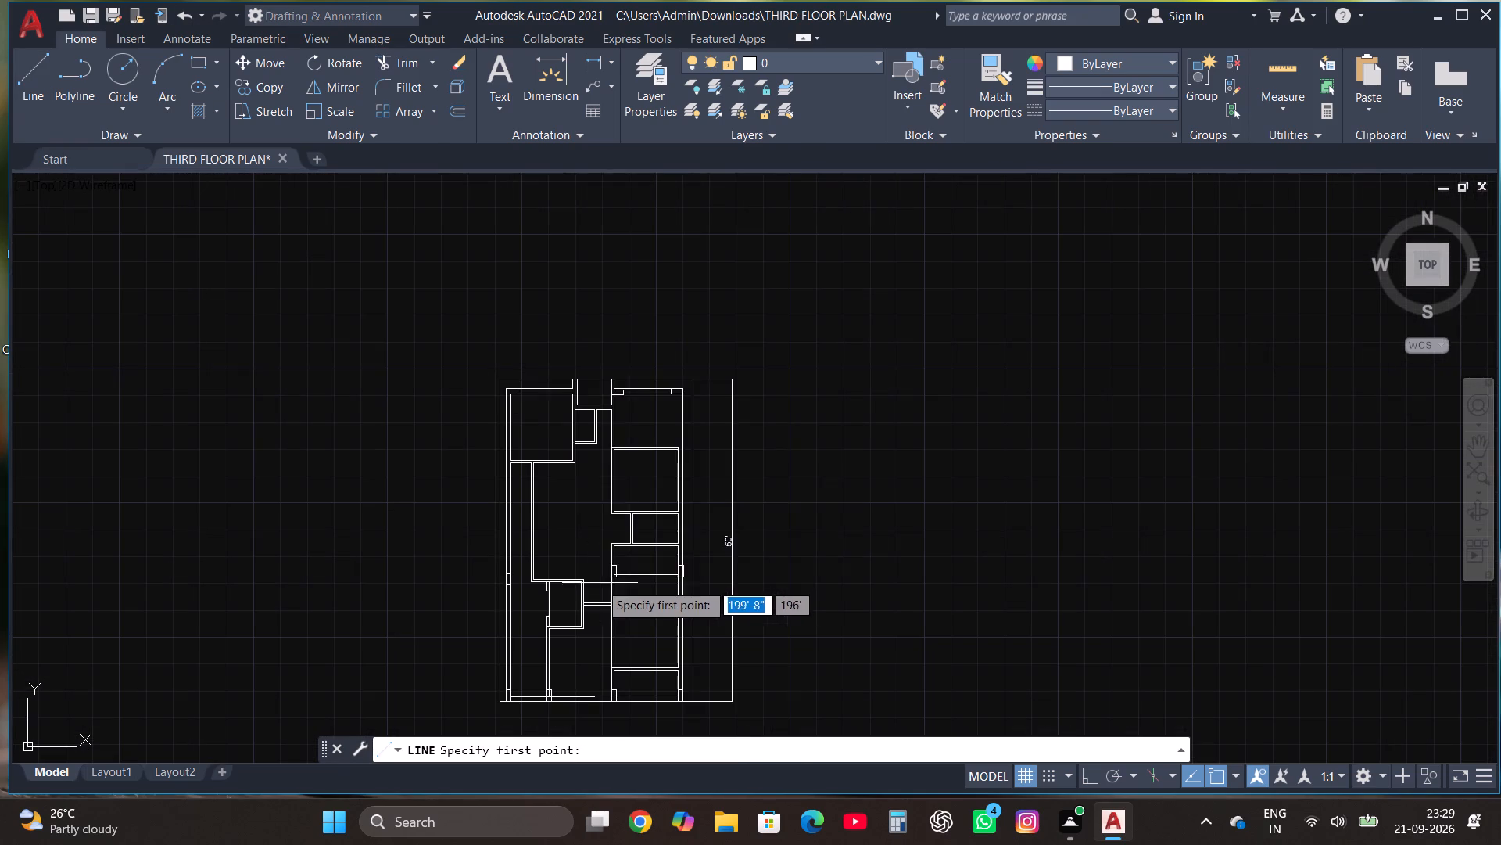
scroll(665, 377, up, 2)
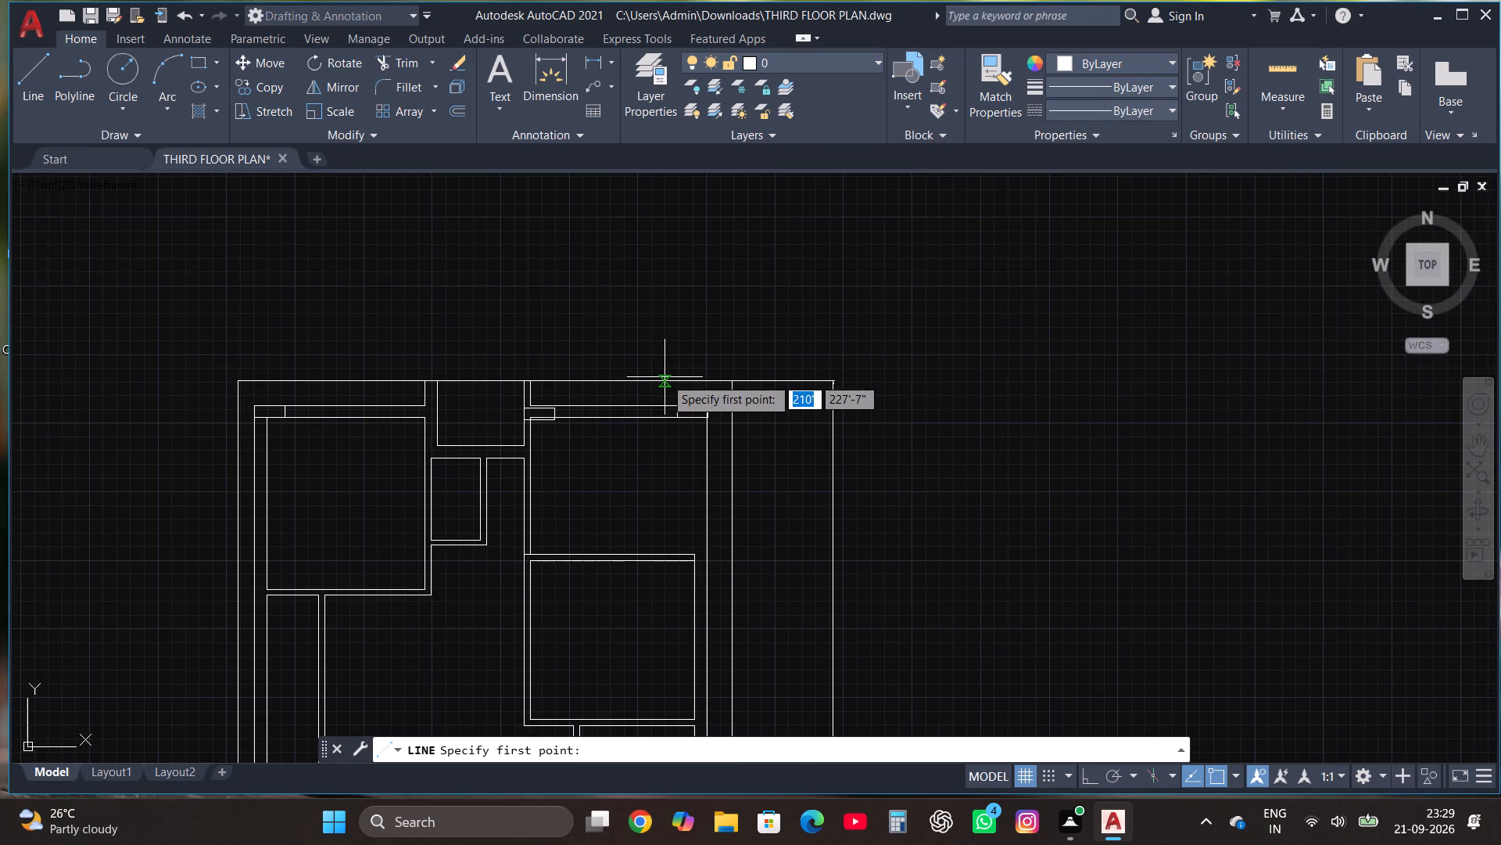
scroll(744, 388, down, 2)
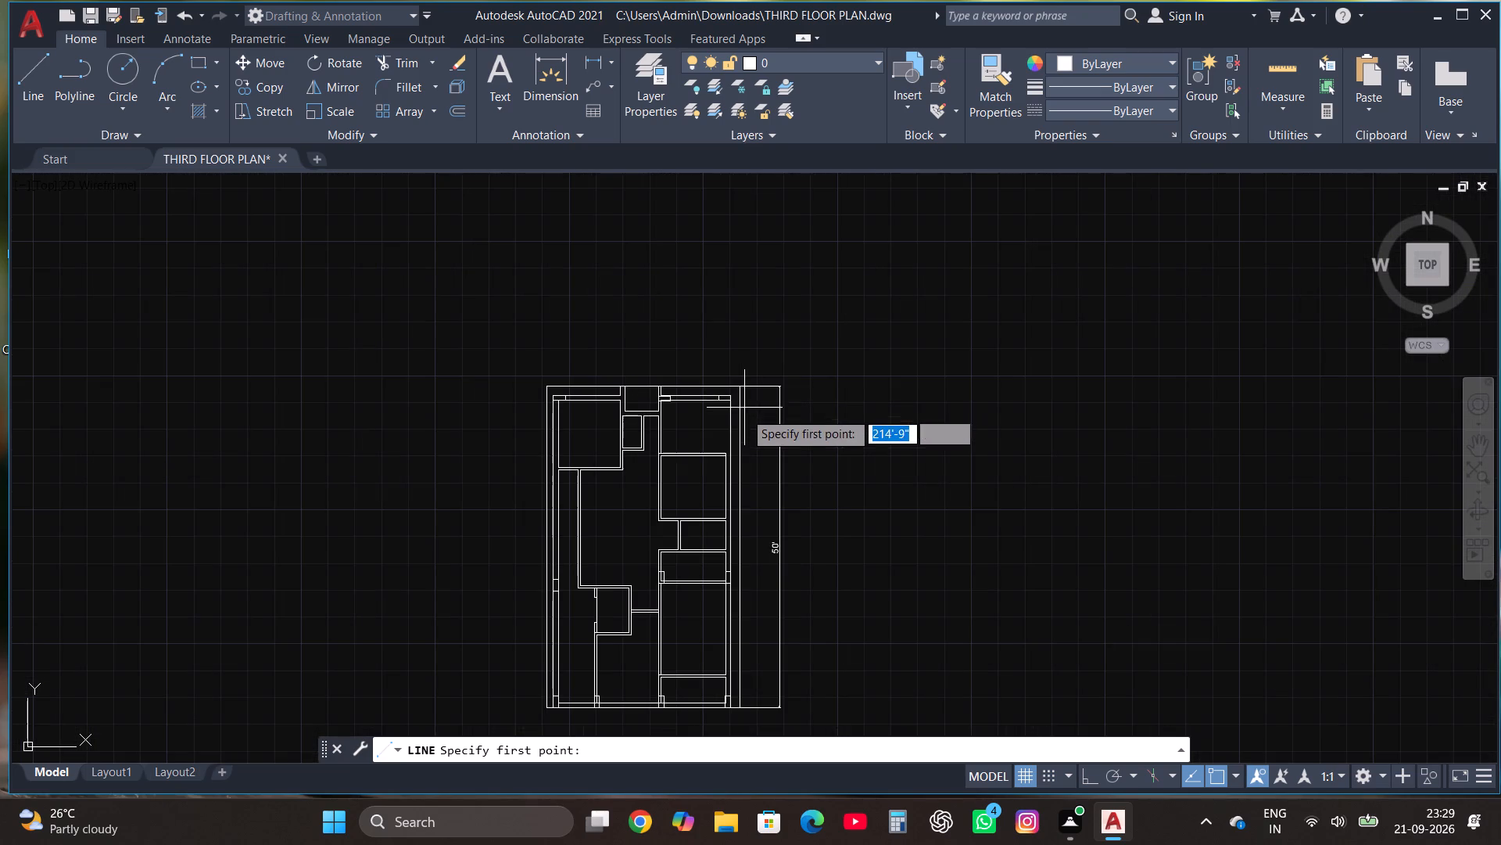
scroll(748, 579, up, 1)
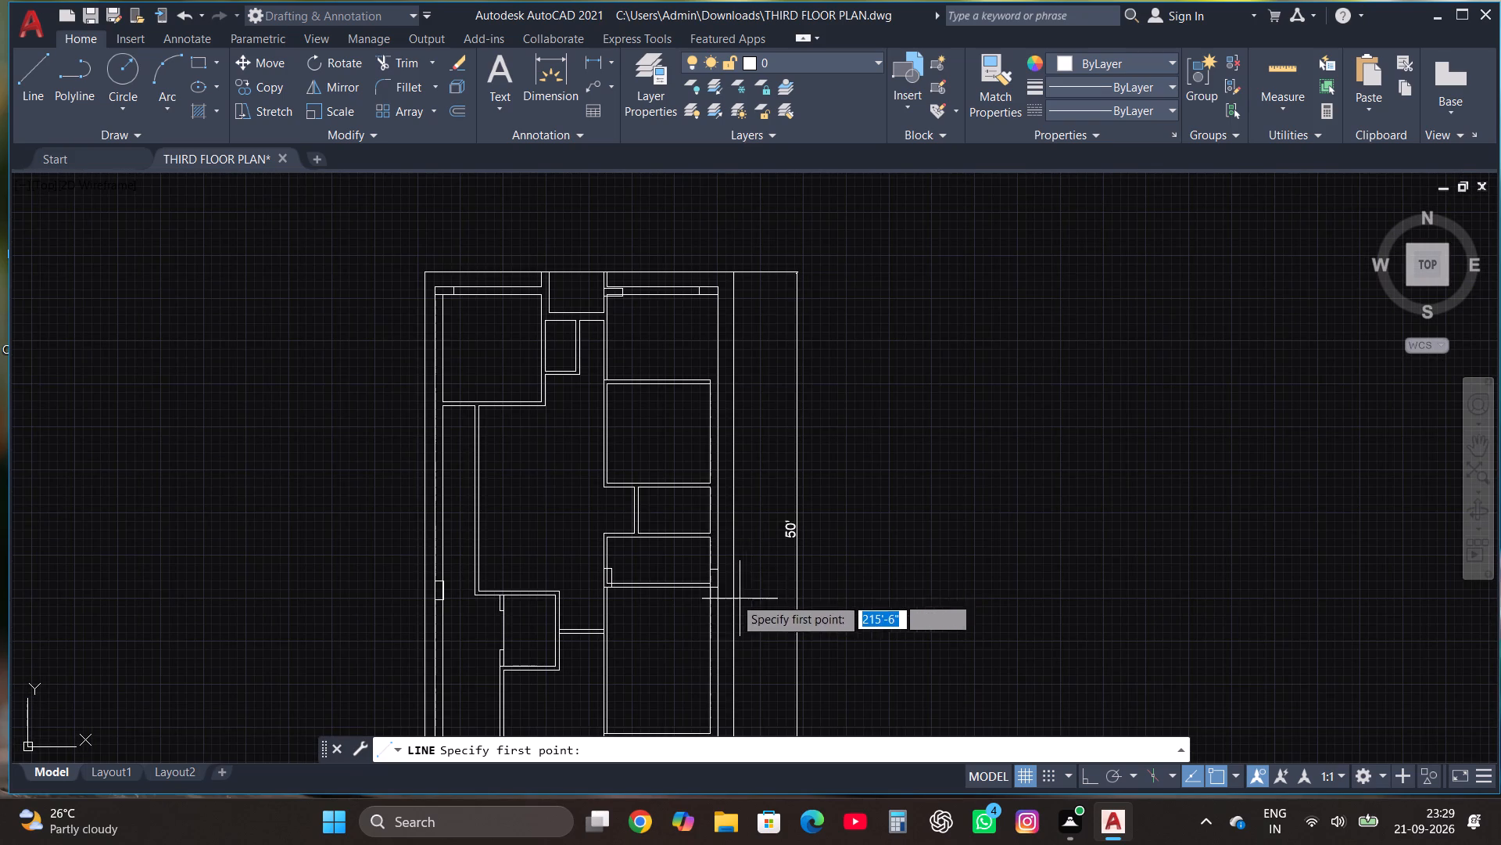
scroll(698, 244, up, 1)
scroll(722, 422, up, 1)
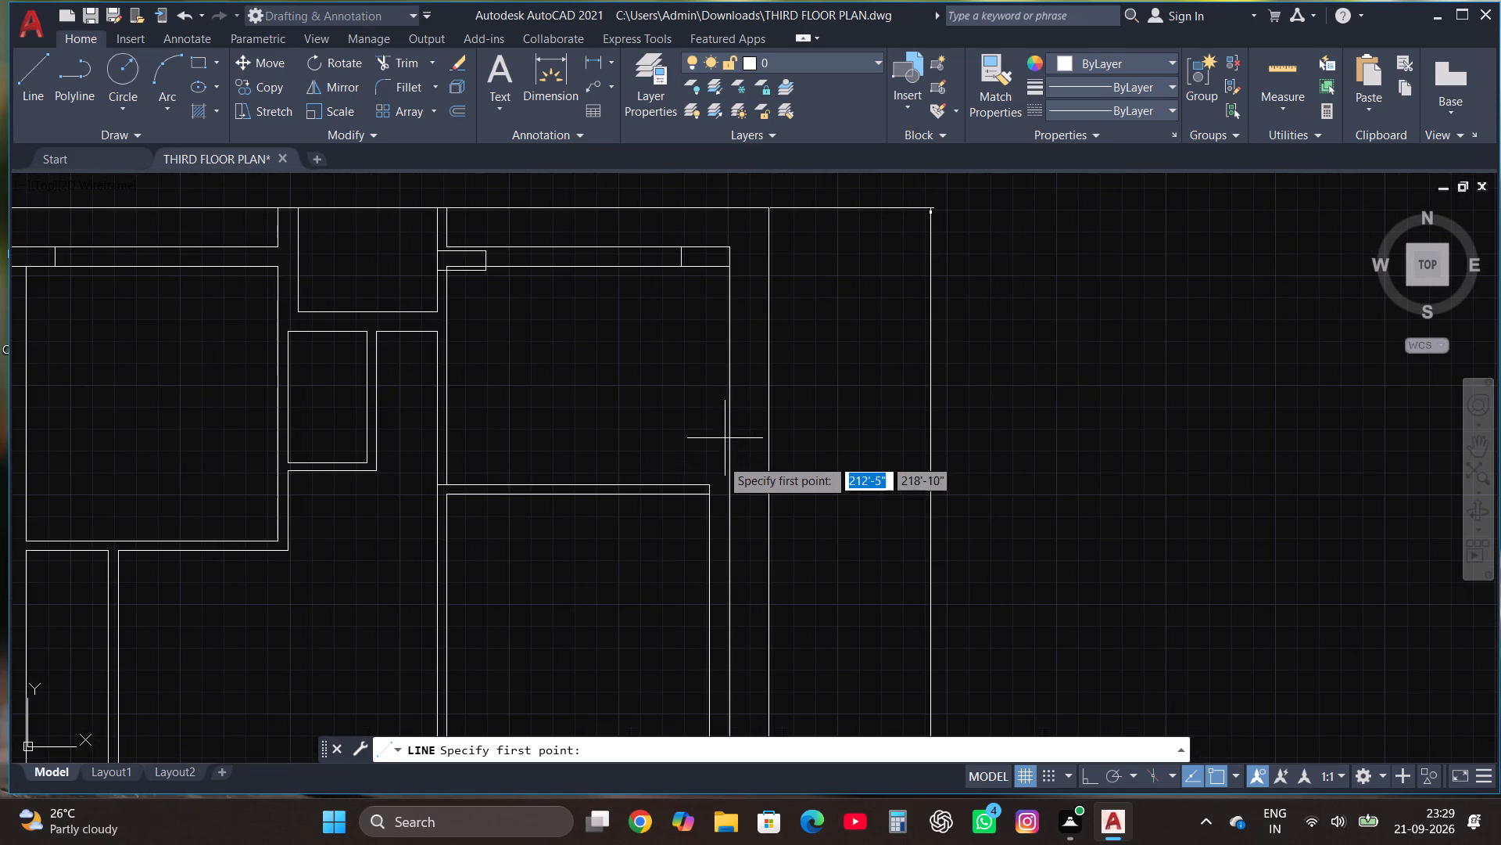
click(713, 489)
scroll(705, 225, up, 1)
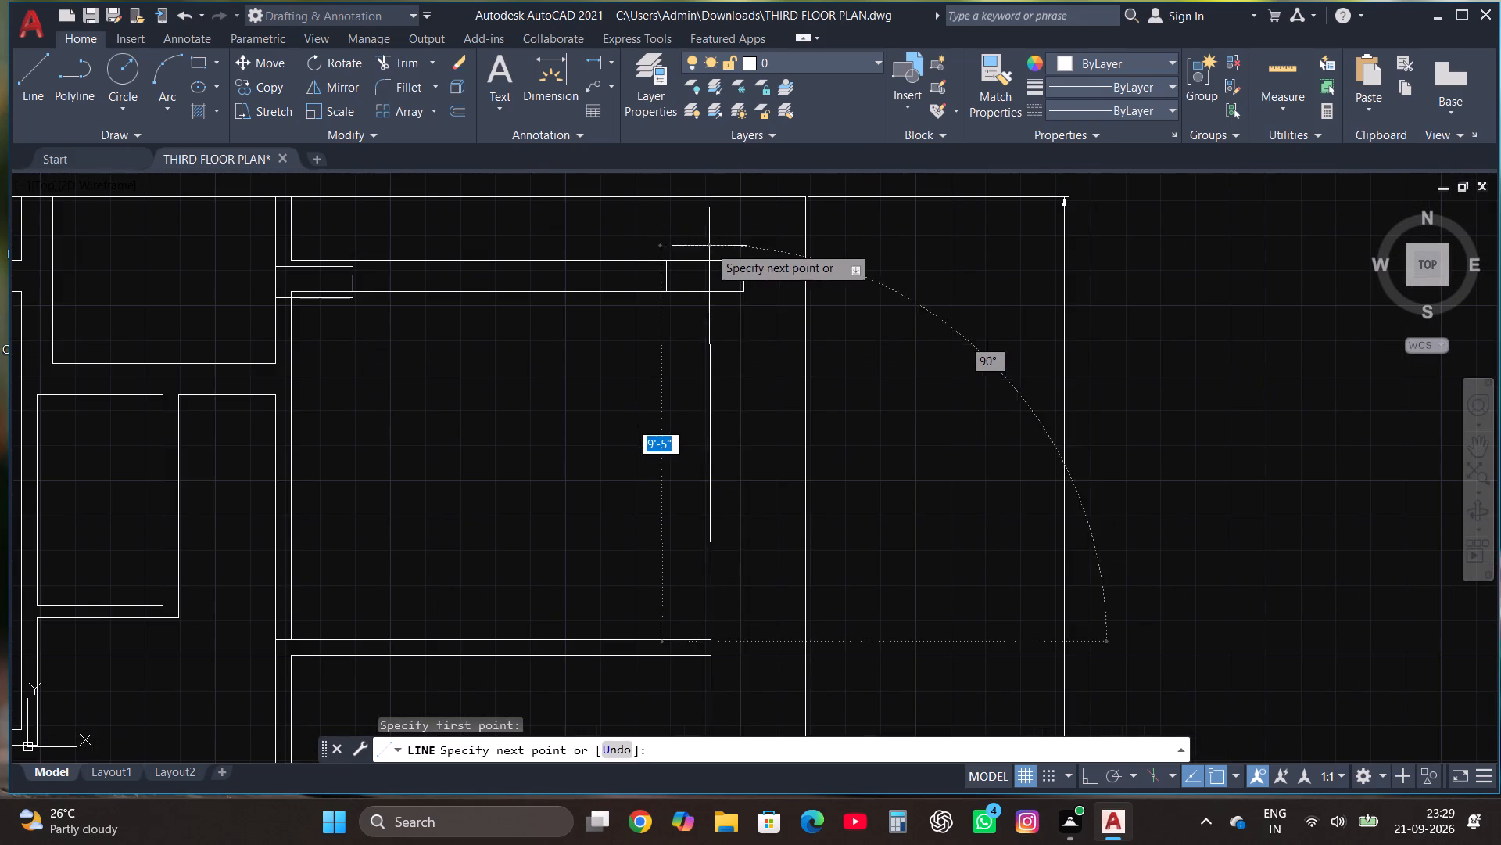
click(711, 263)
key(Escape)
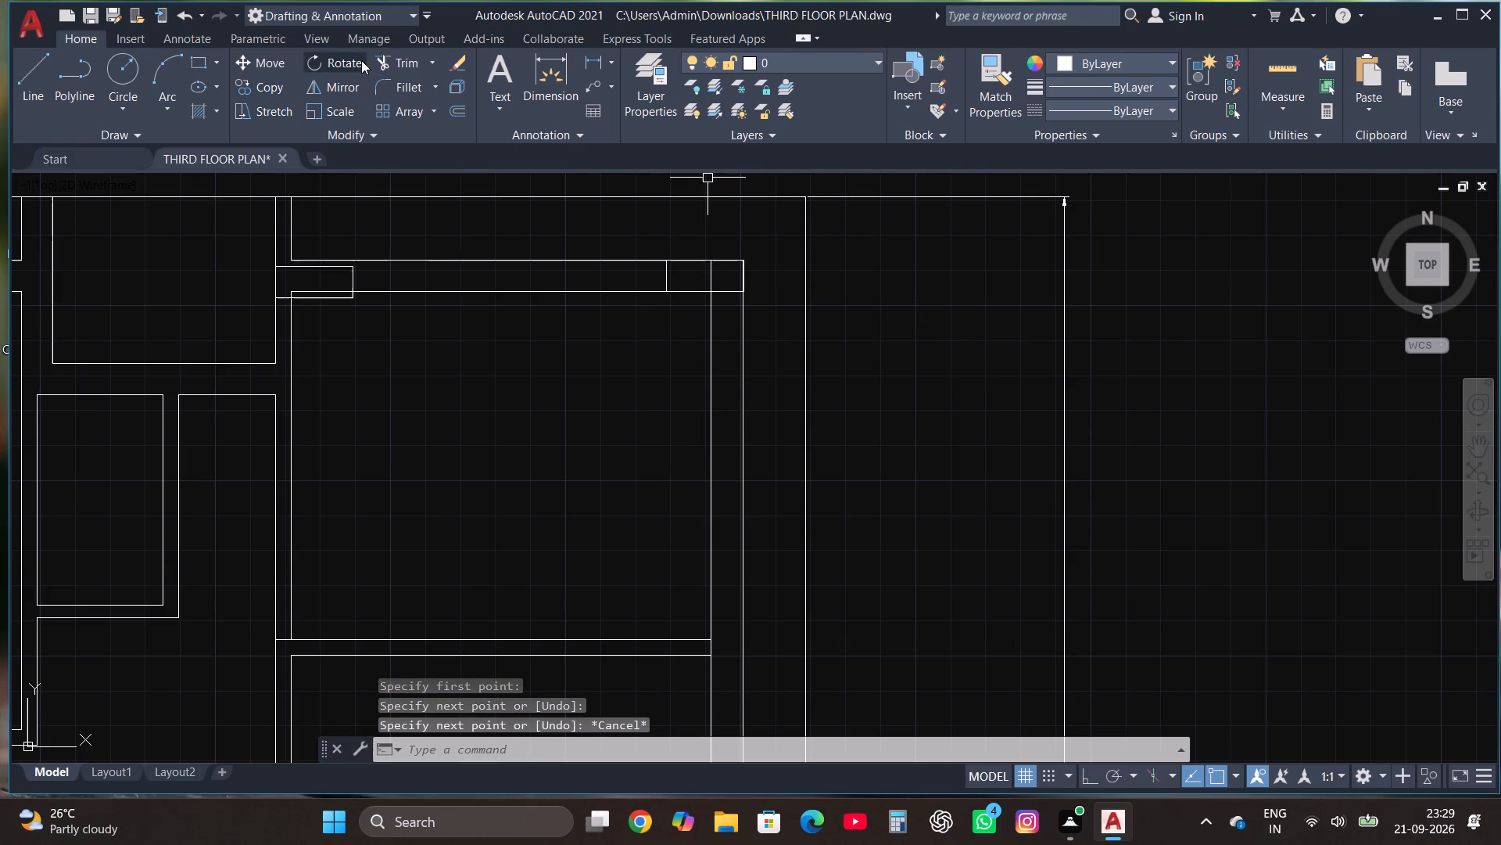
Trim the crossing lines at the top-right wall corner and the line pieces closing both ends of the upper-right room's lower partition.
click(390, 63)
click(733, 295)
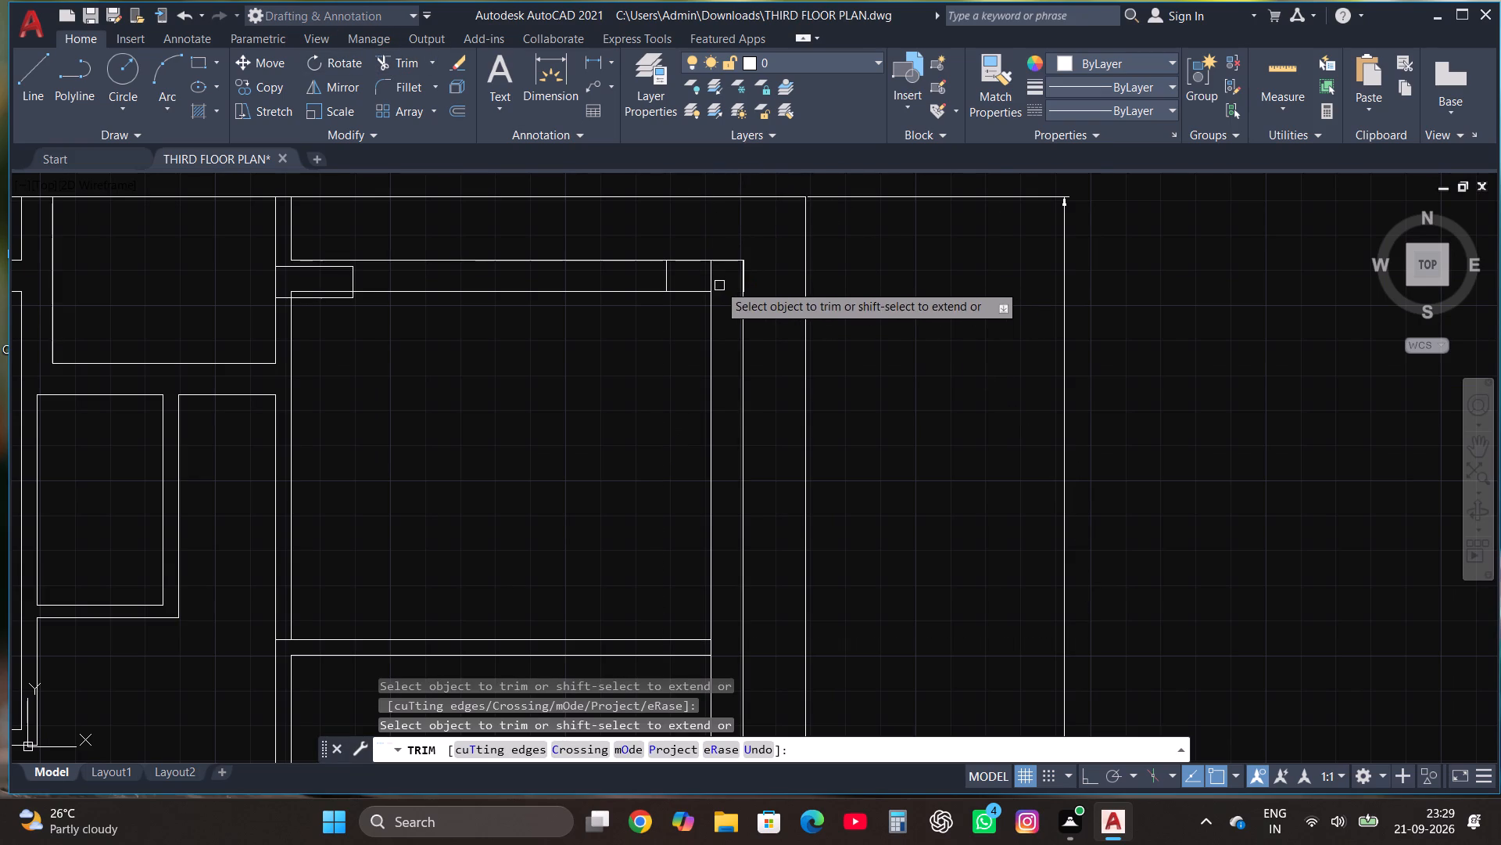
click(711, 275)
scroll(777, 264, down, 2)
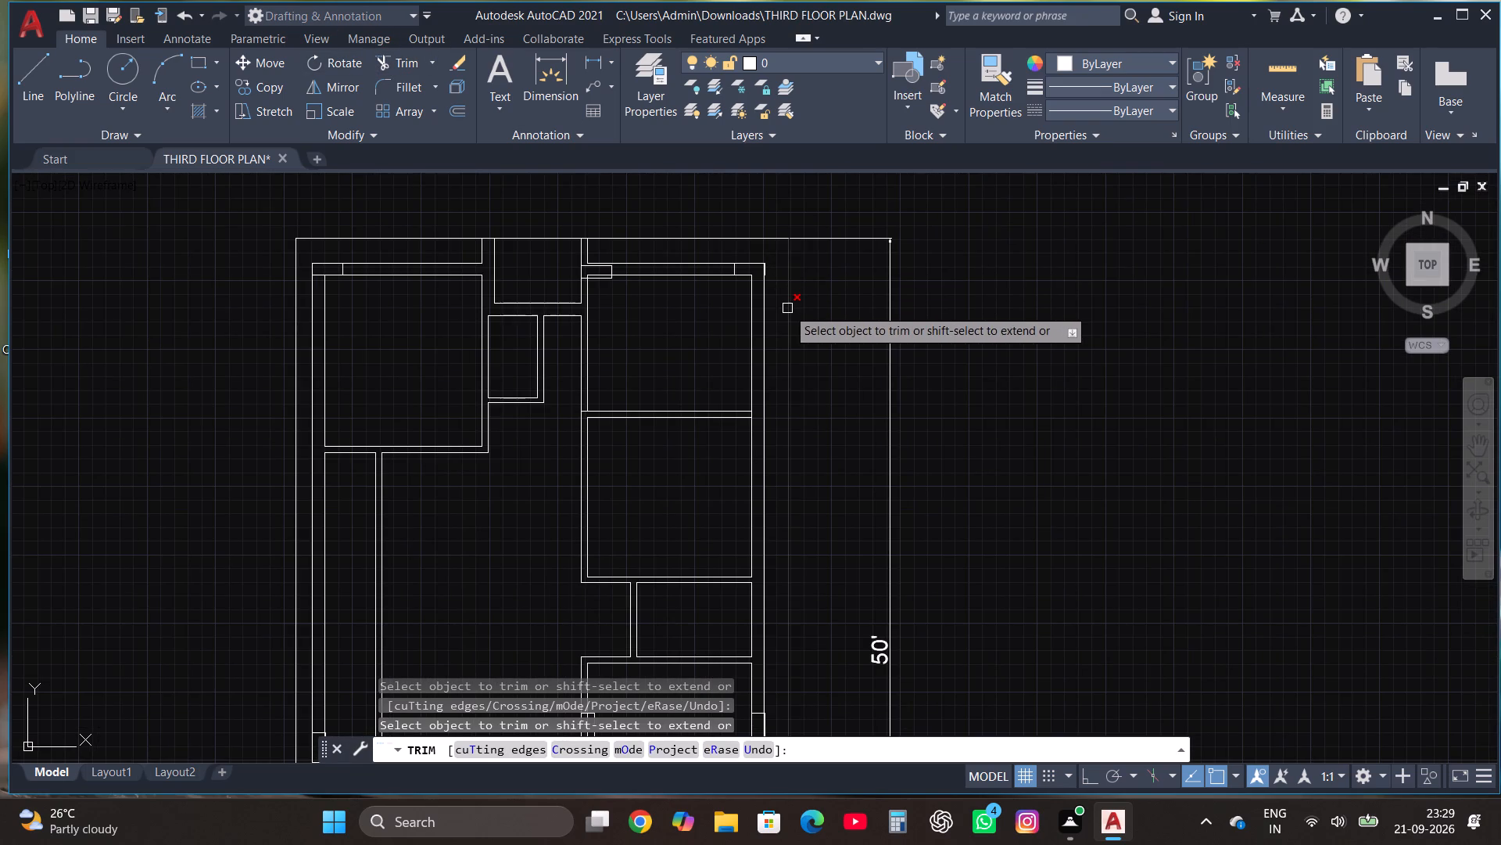
scroll(734, 415, up, 3)
click(794, 411)
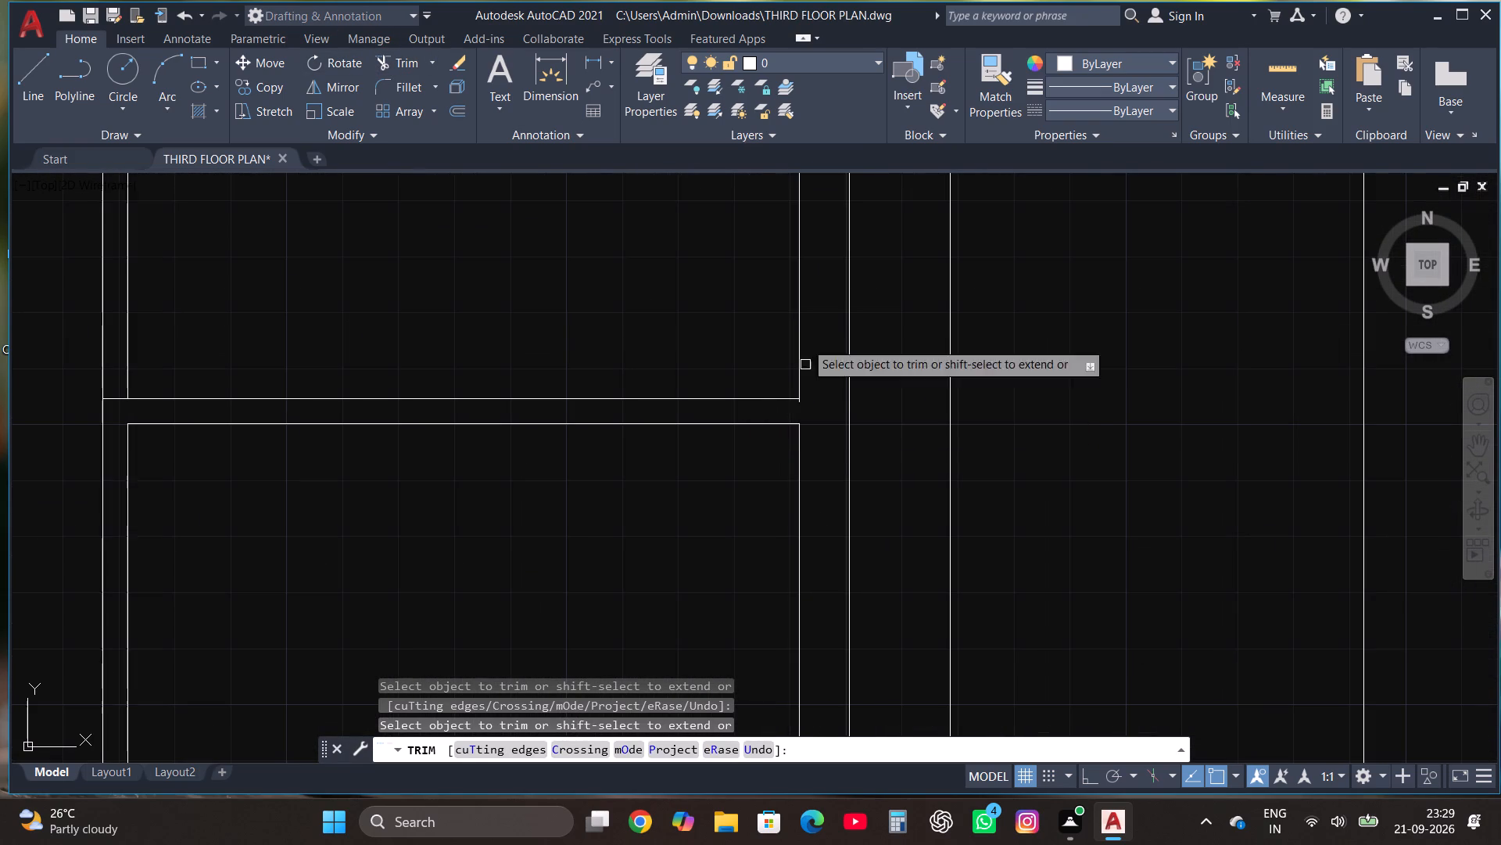
scroll(802, 316, down, 2)
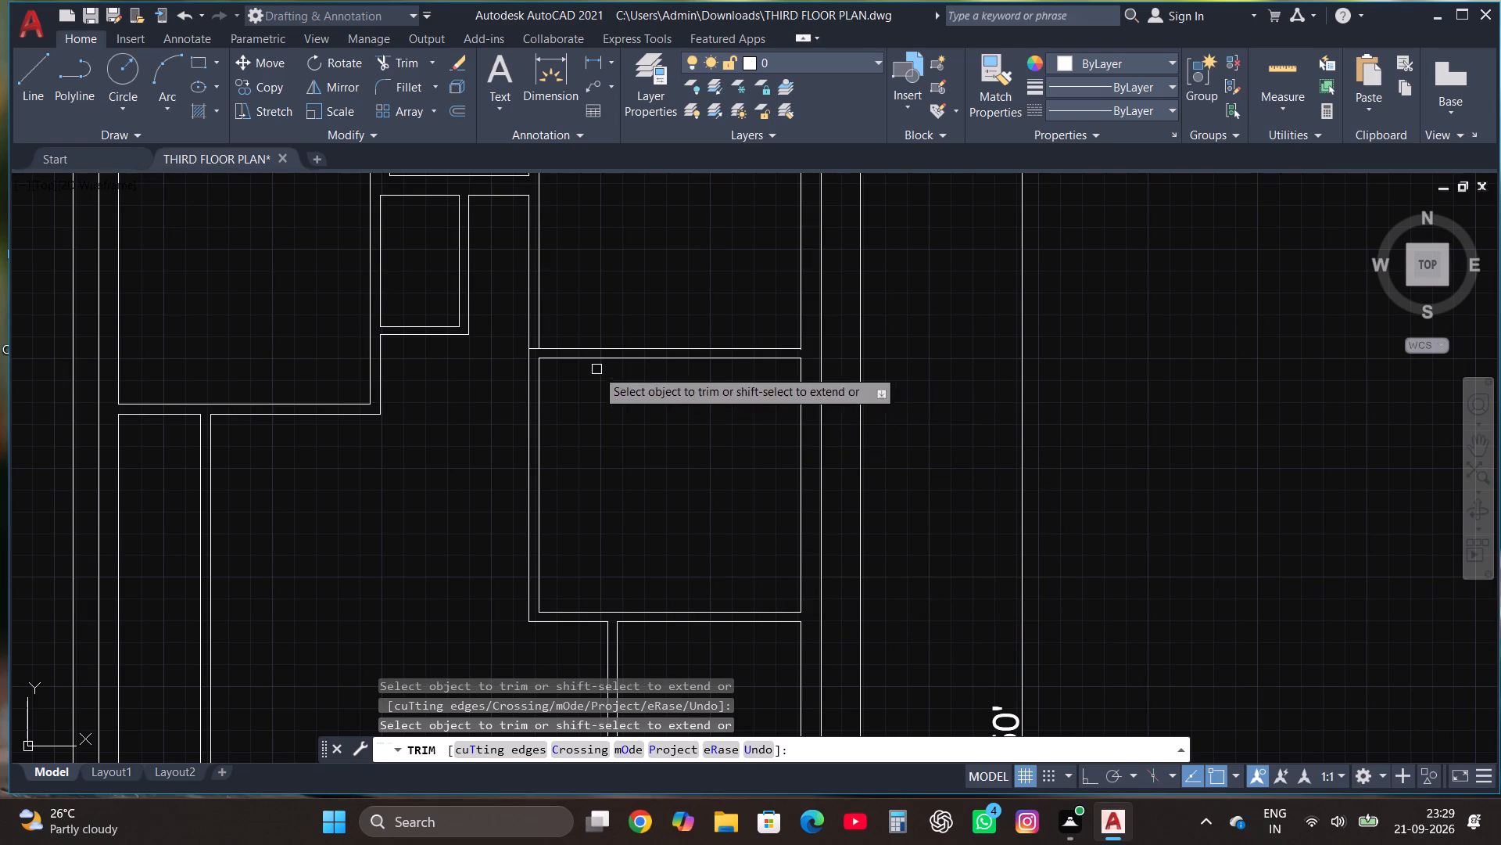
scroll(555, 346, up, 2)
click(501, 355)
scroll(503, 361, down, 3)
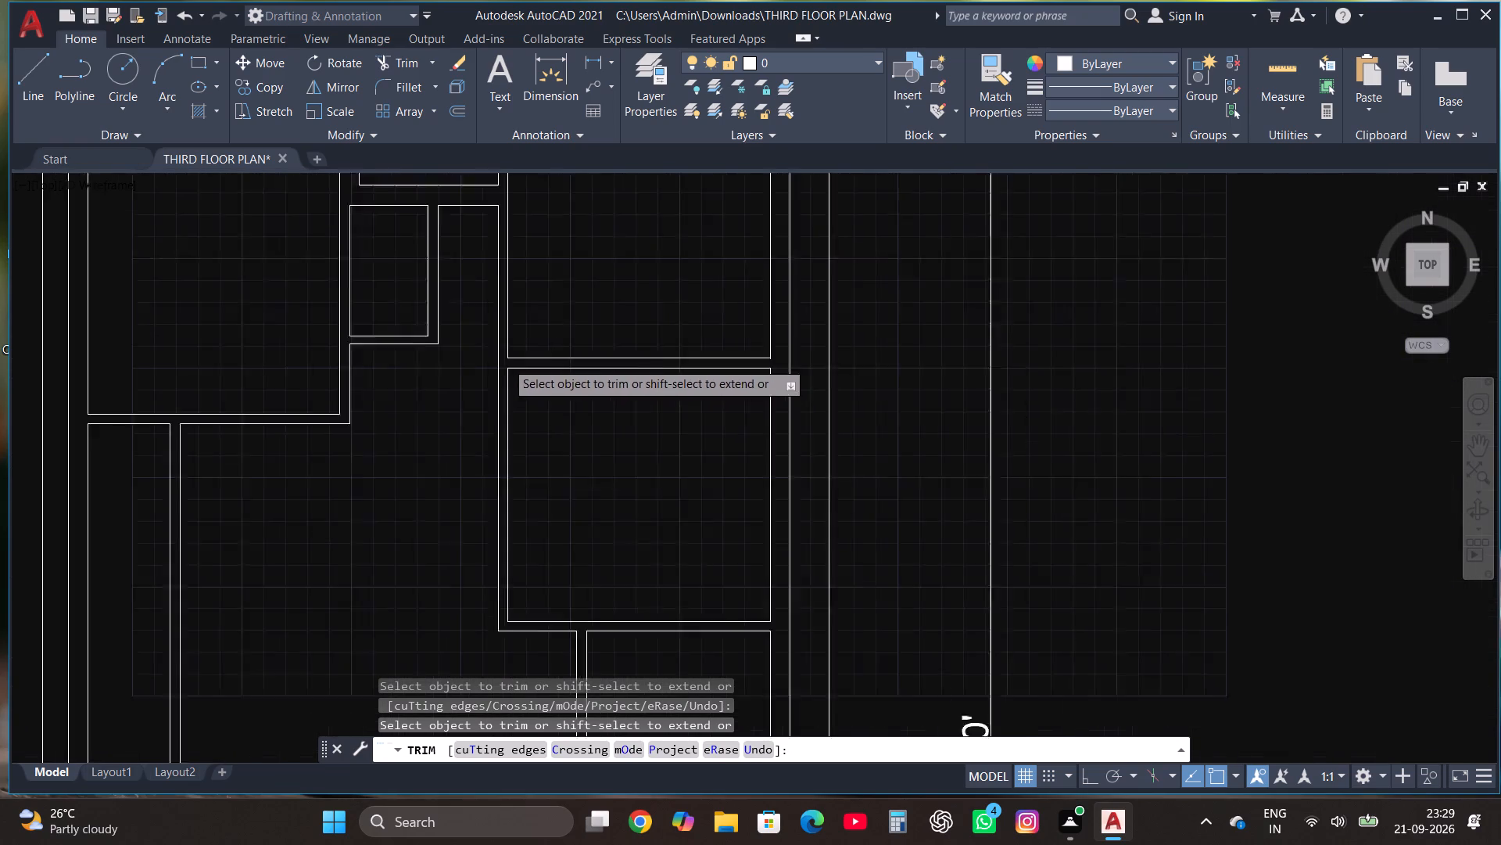
scroll(782, 289, down, 1)
scroll(747, 386, down, 1)
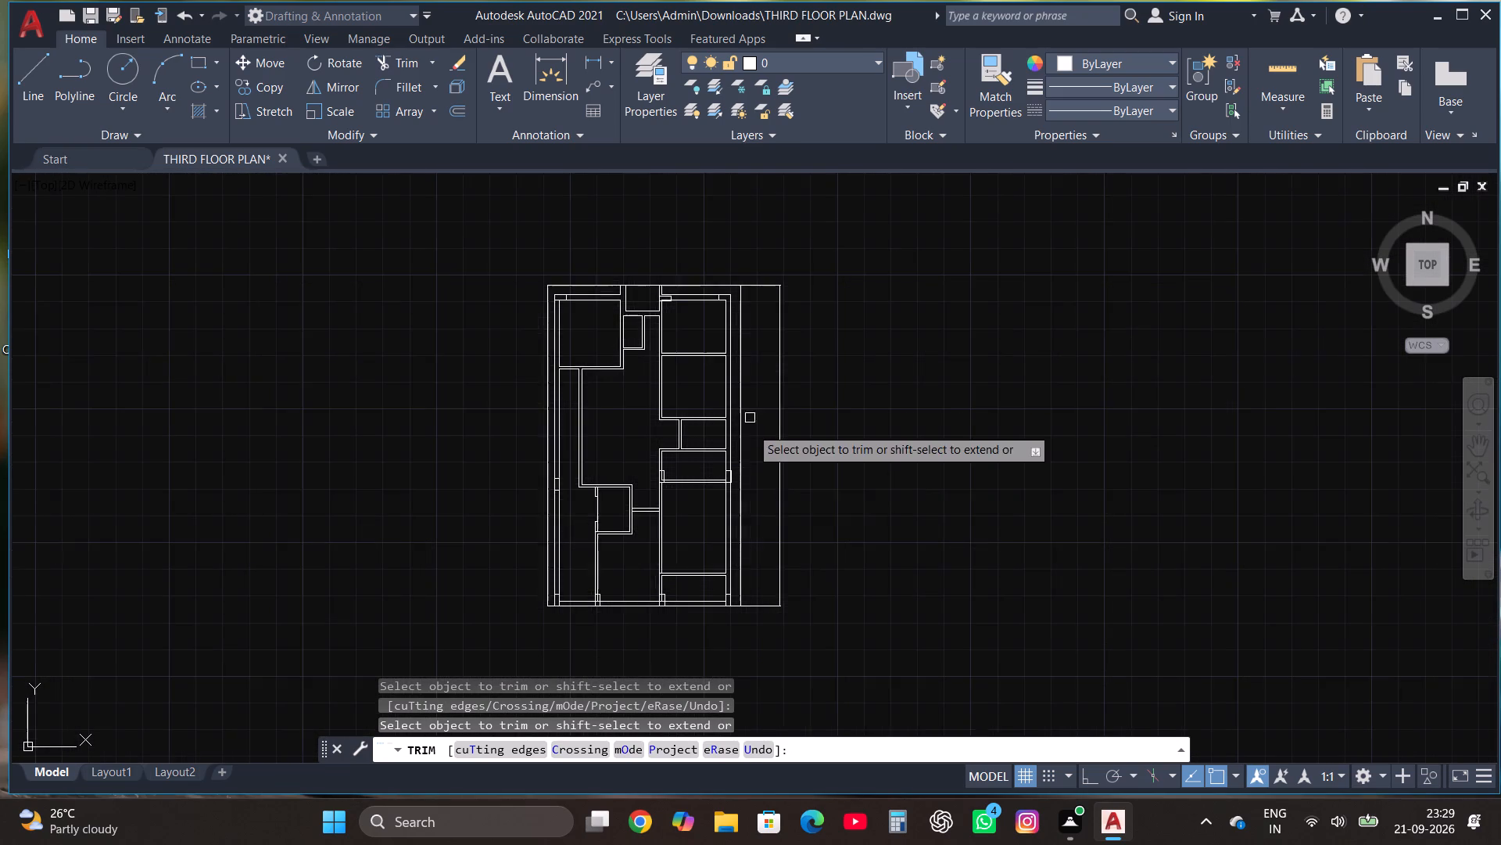
scroll(747, 486, up, 1)
key(Escape)
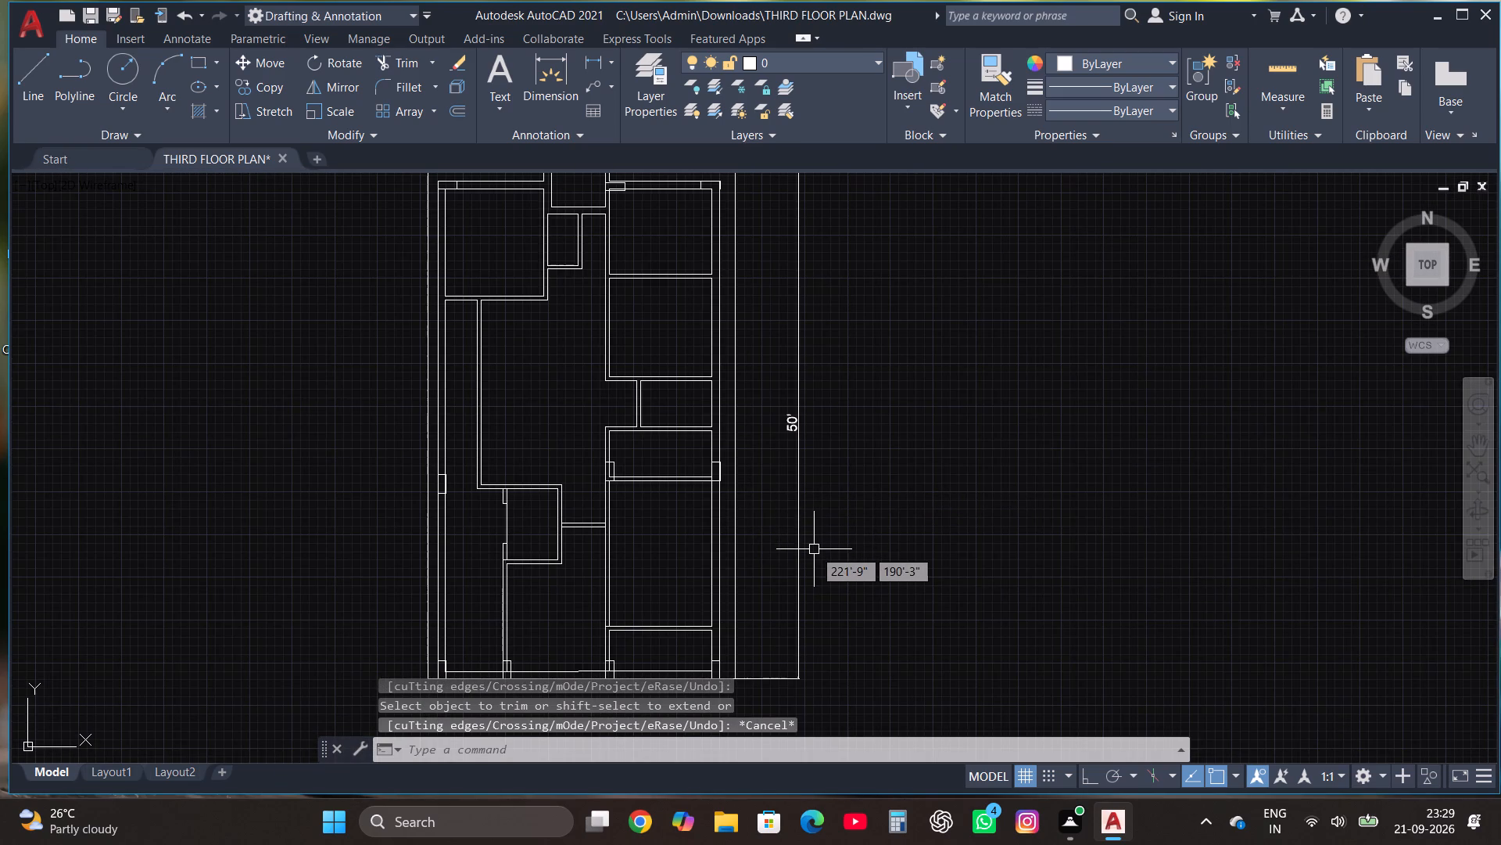
Start copying the horizontal column rectangle at the top-left corner in Multiple mode, using its upper-left corner as base point.
scroll(815, 551, down, 1)
scroll(548, 315, up, 3)
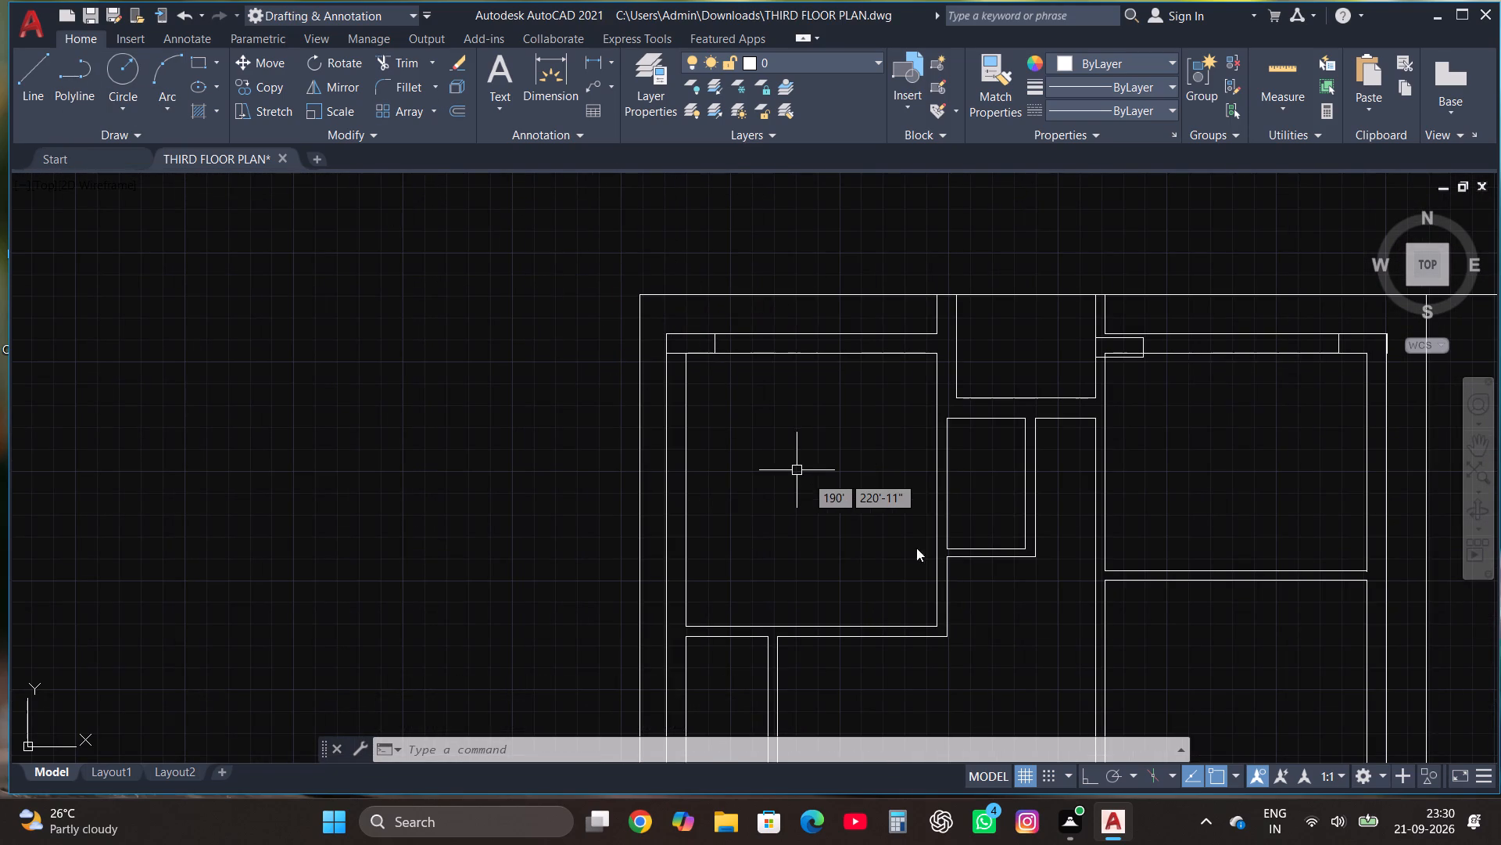
click(713, 343)
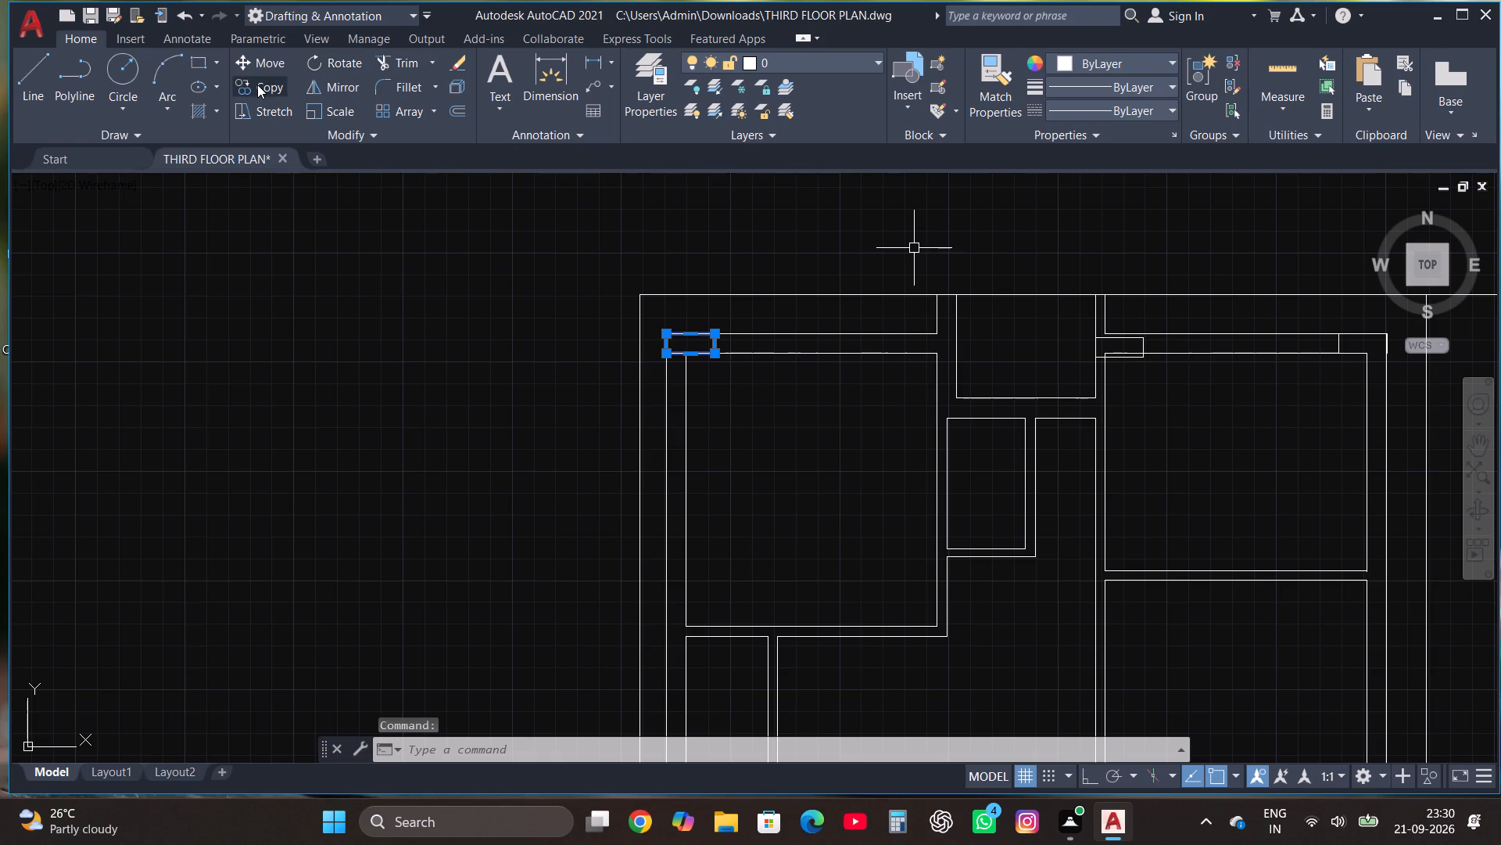
click(257, 85)
click(746, 756)
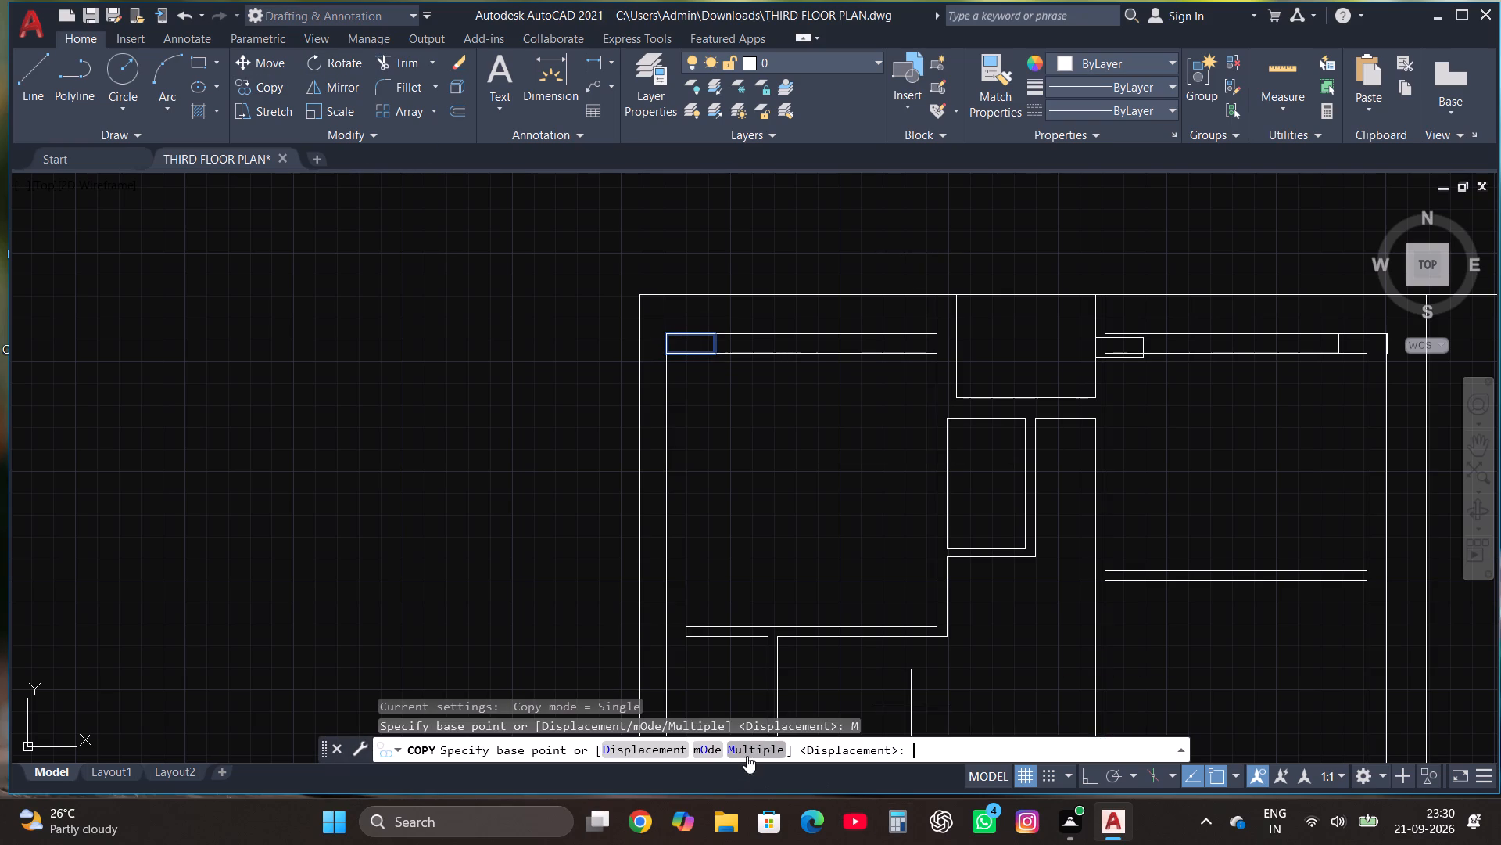
click(667, 331)
scroll(667, 339, down, 2)
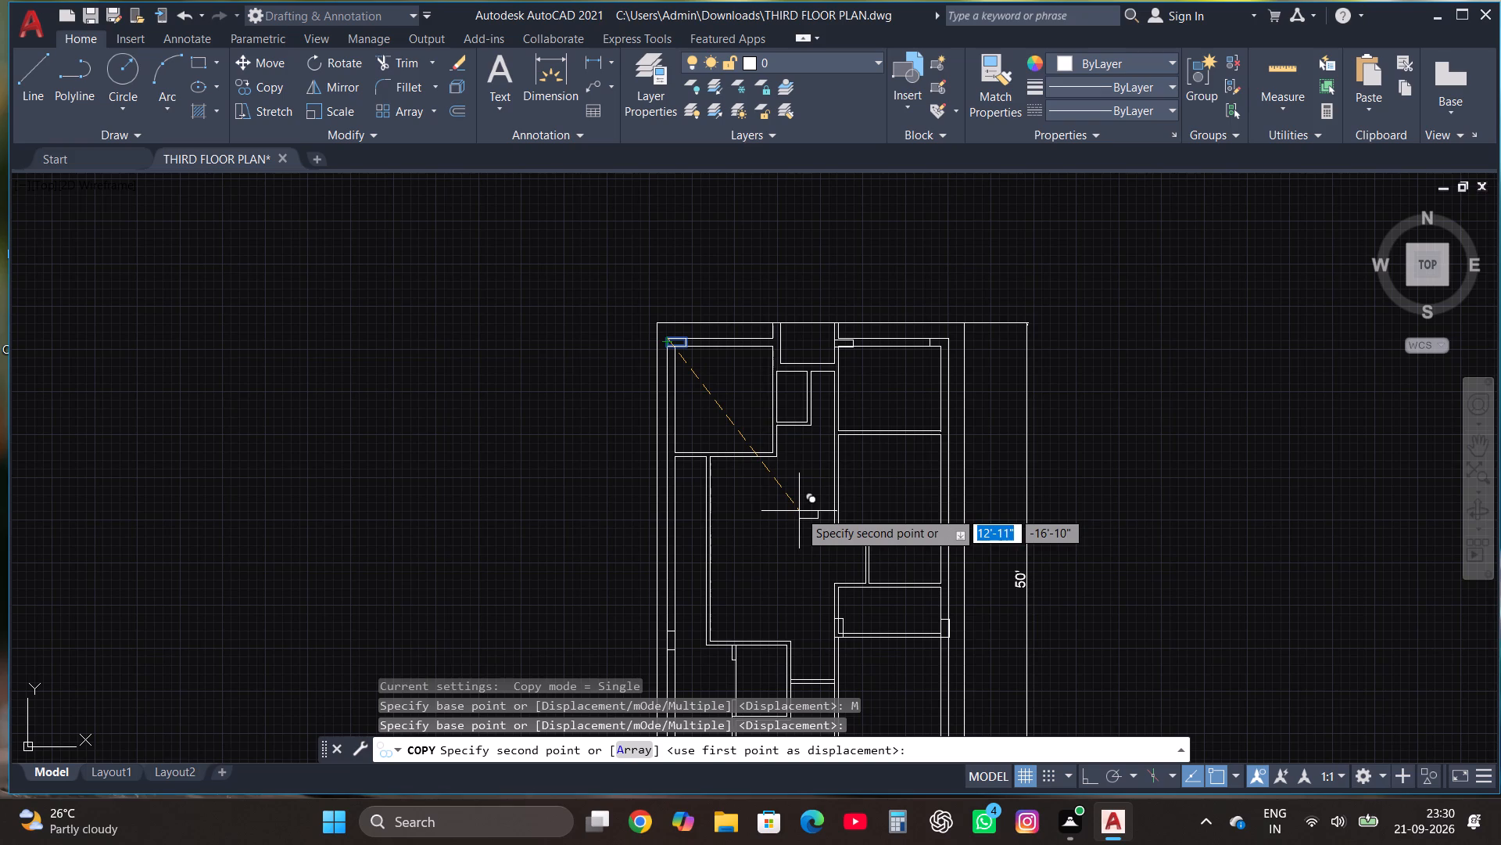
Place copies of the column rectangle at the upper-right and lower-right wall corners of the small room in the lower middle.
scroll(731, 421, down, 1)
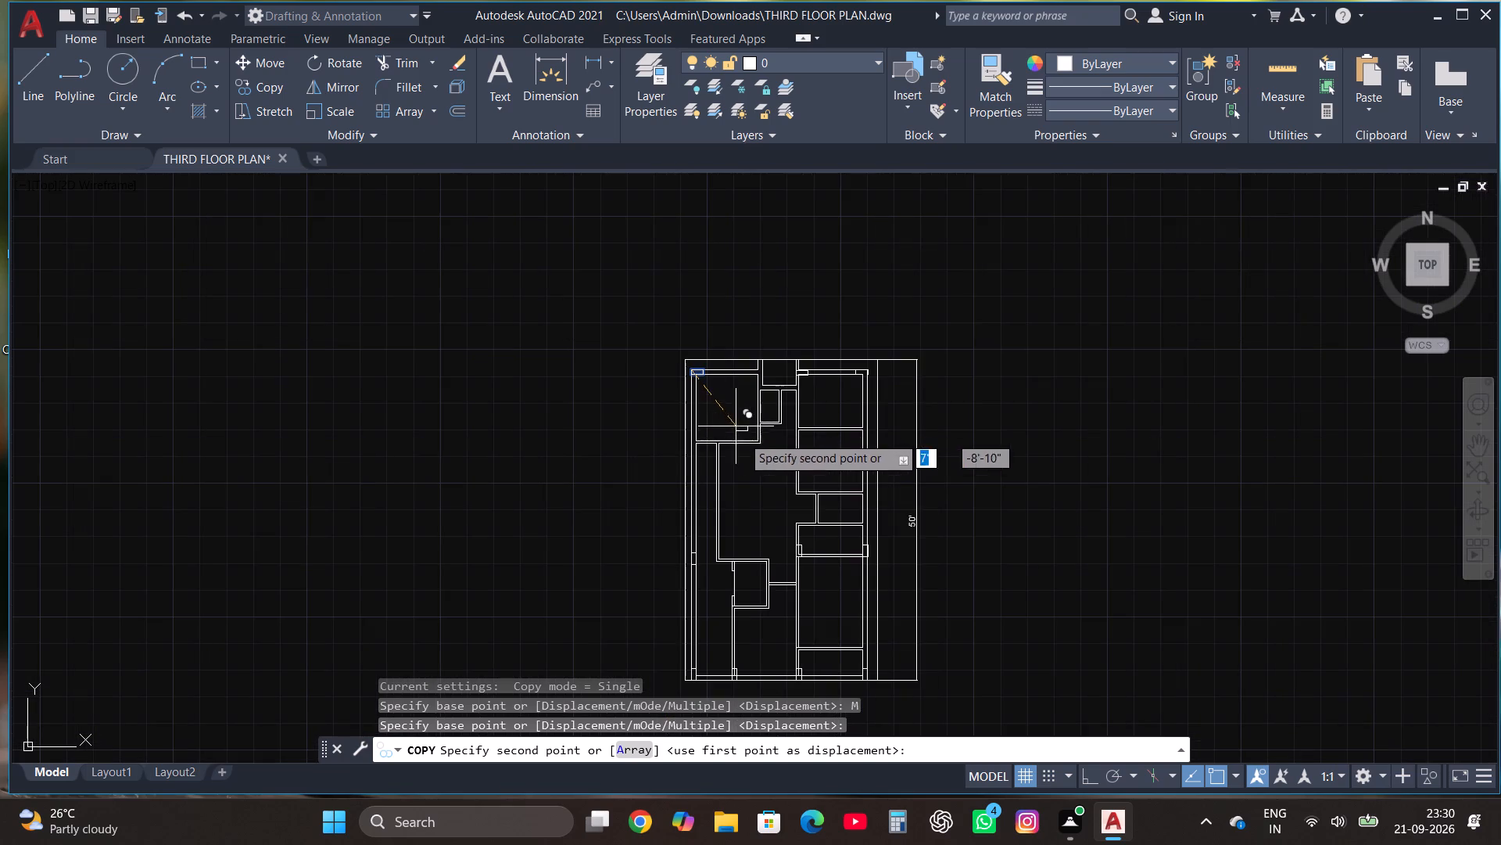
scroll(754, 560, up, 6)
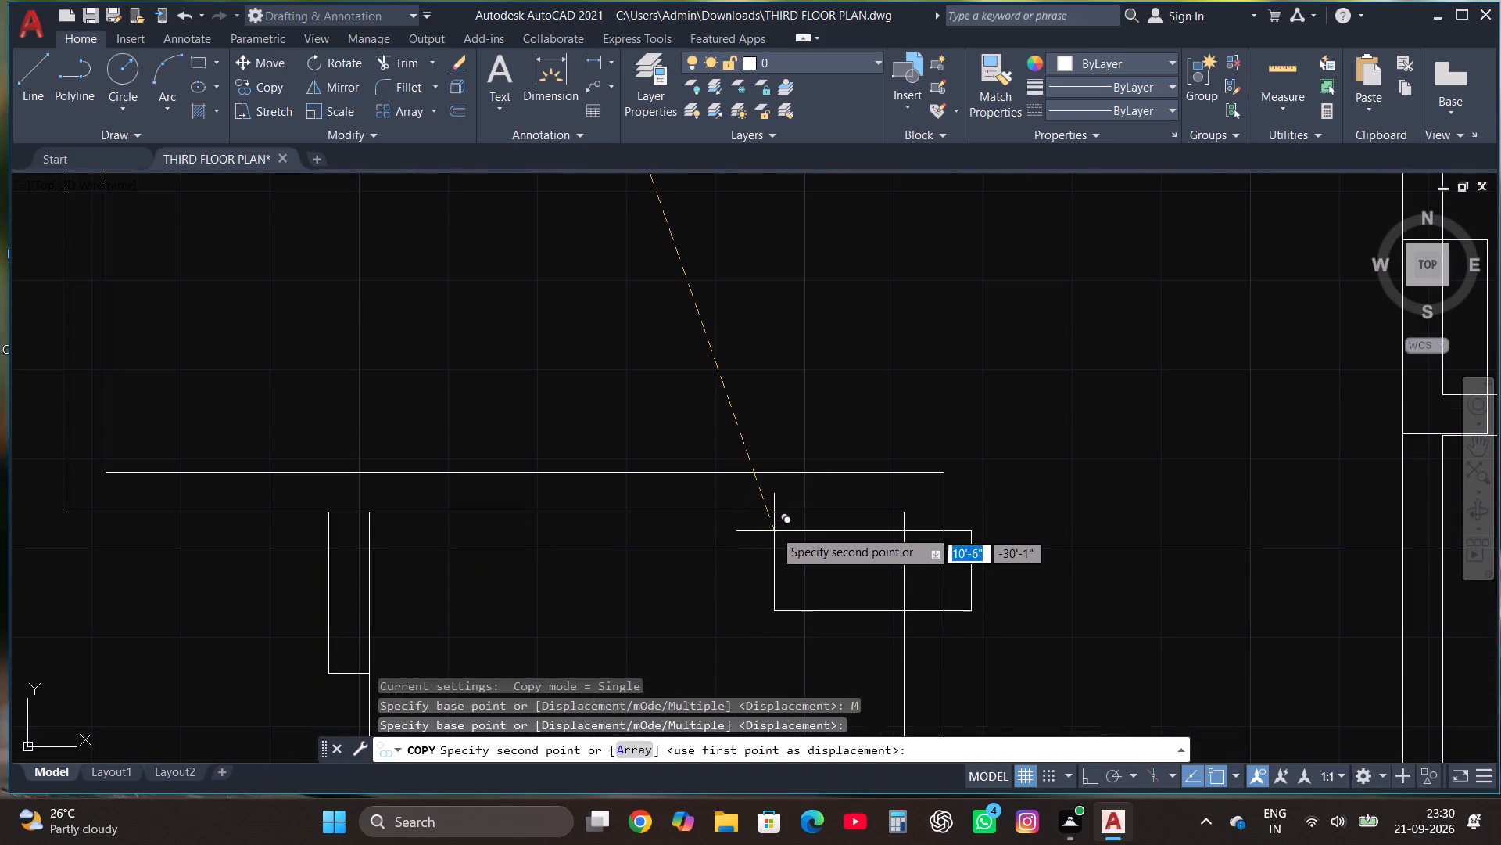
click(746, 474)
scroll(753, 390, down, 2)
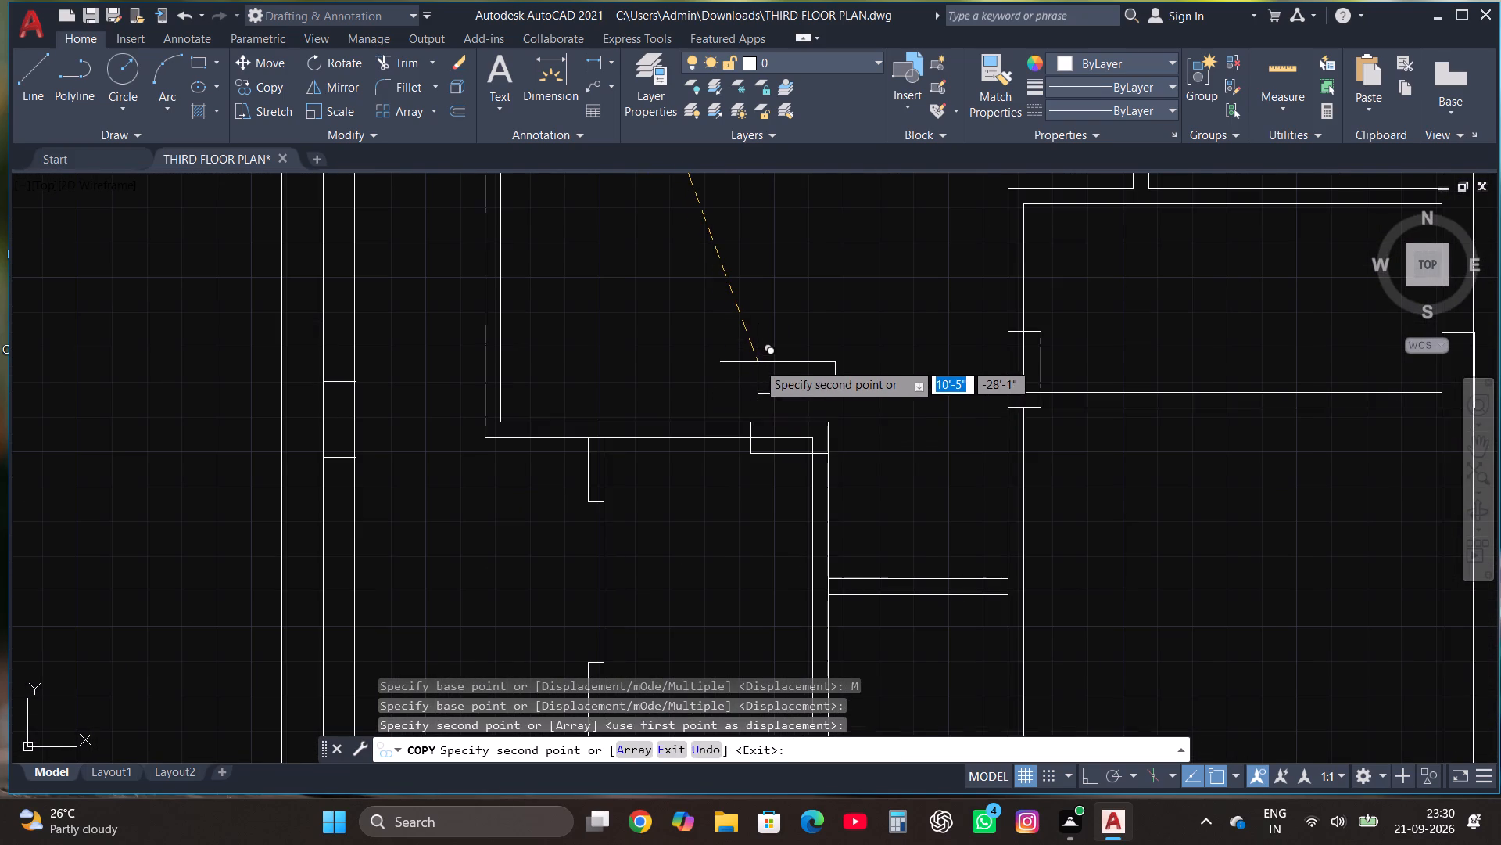
scroll(758, 362, down, 1)
scroll(770, 601, up, 2)
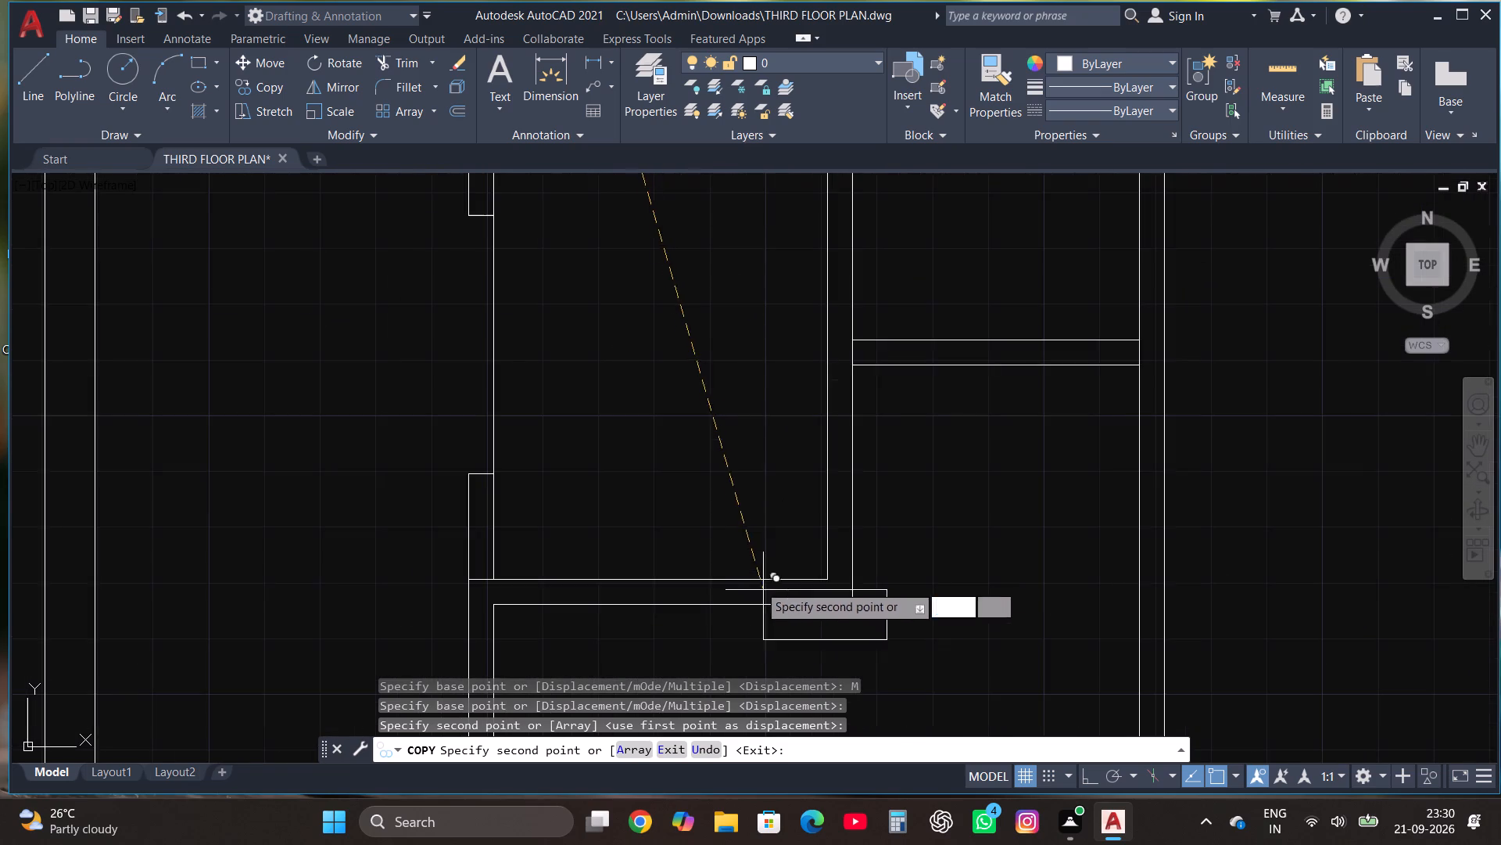
scroll(747, 556, up, 2)
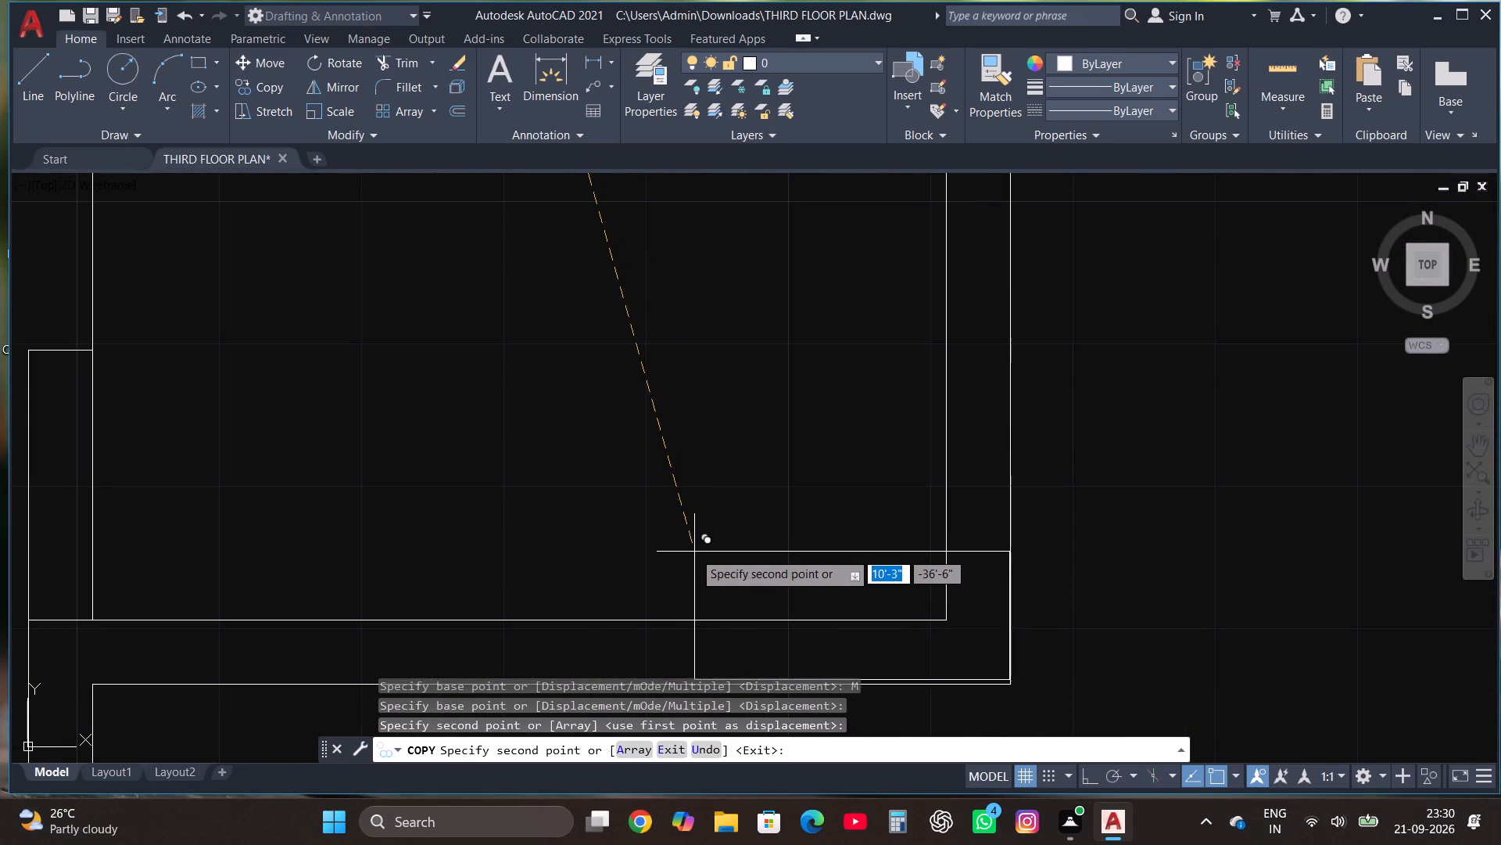
click(697, 555)
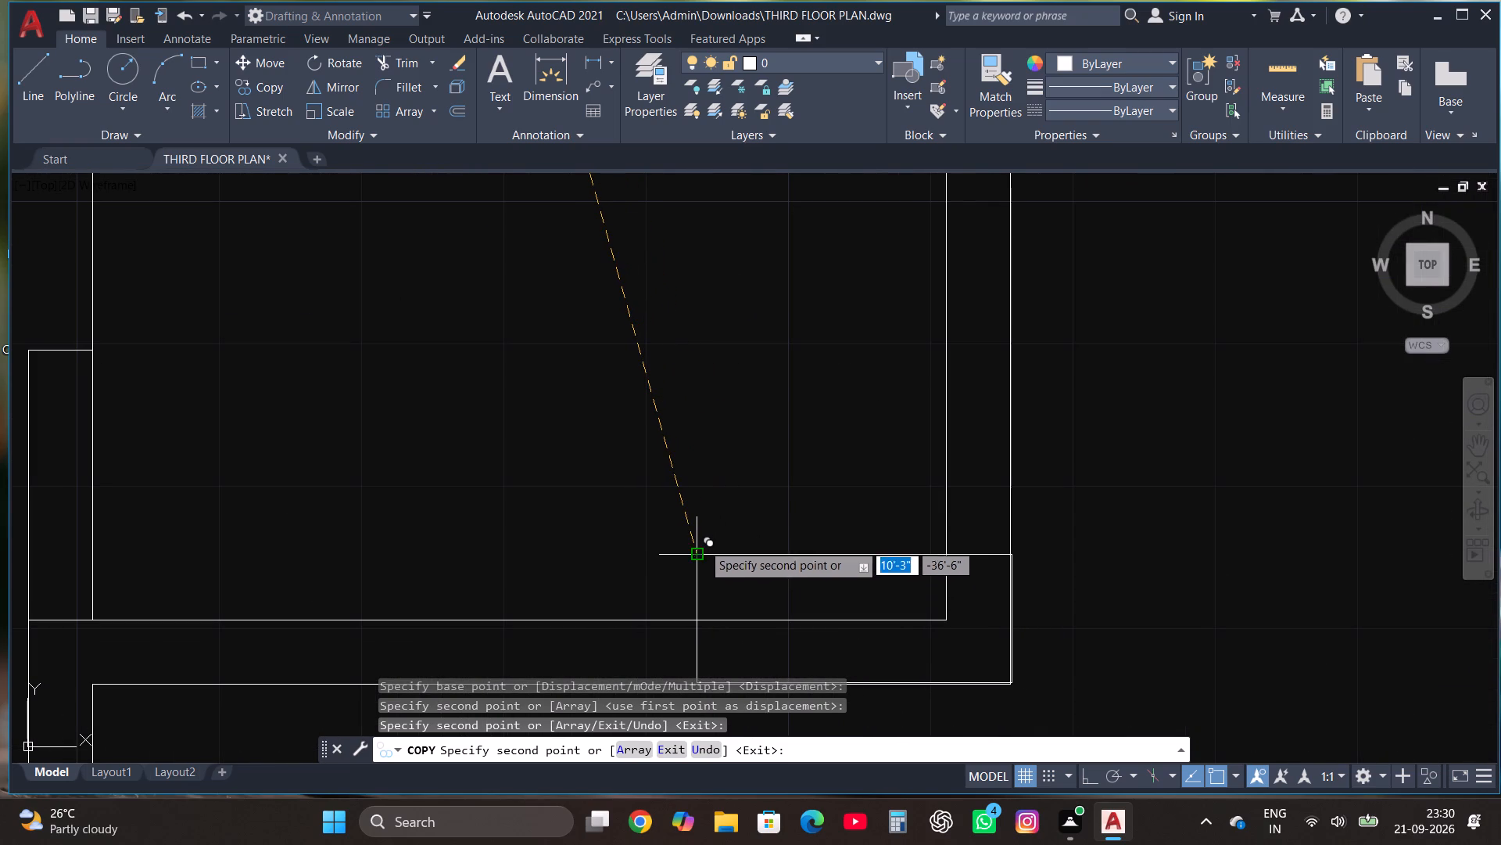
Place another column copy at the small room's lower-left wall corner and finish copying.
scroll(881, 440, down, 2)
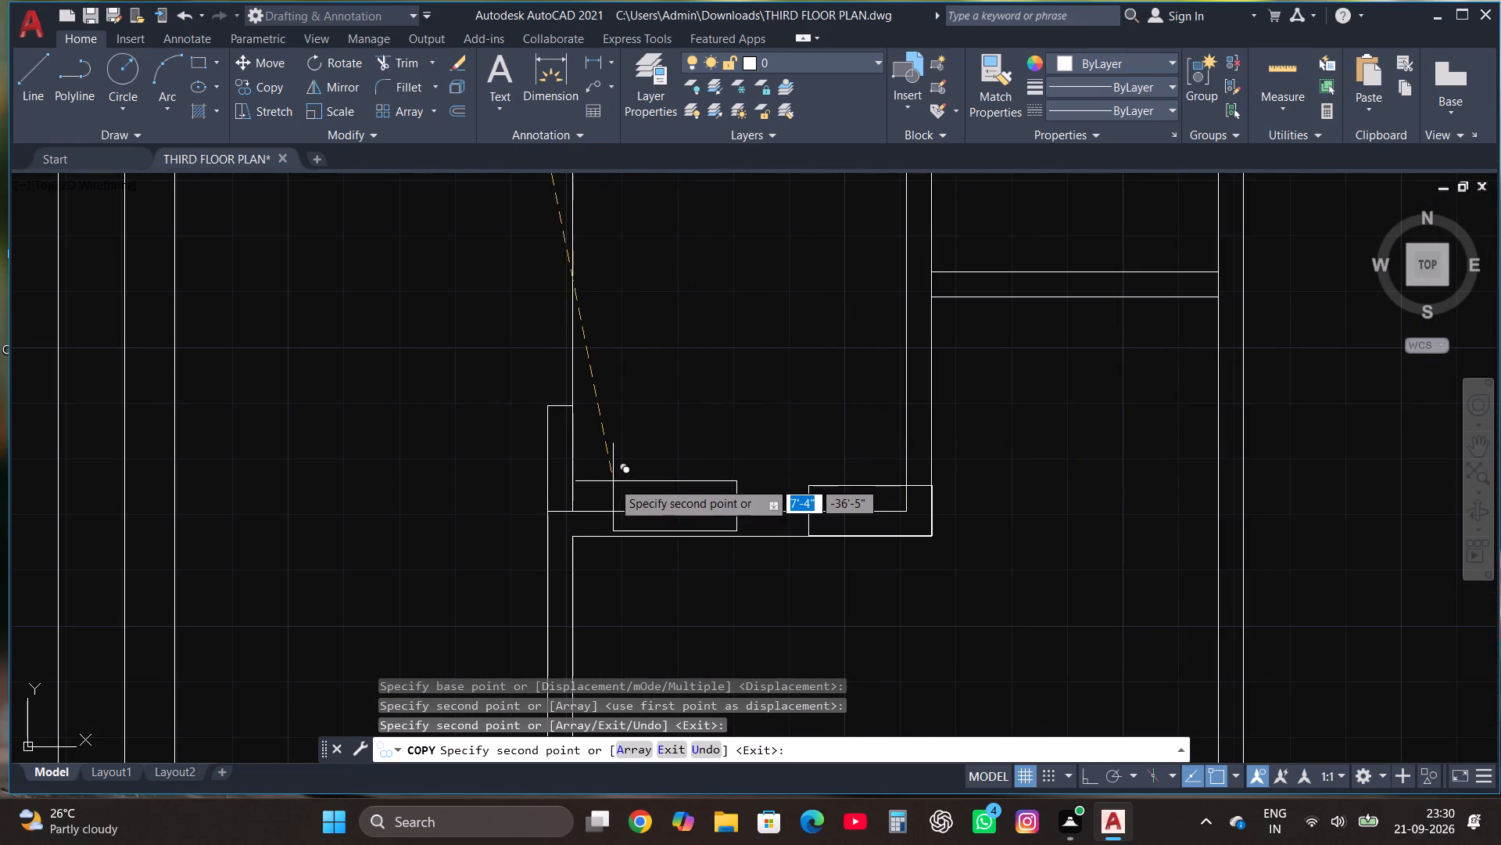
scroll(593, 487, up, 3)
scroll(540, 483, down, 1)
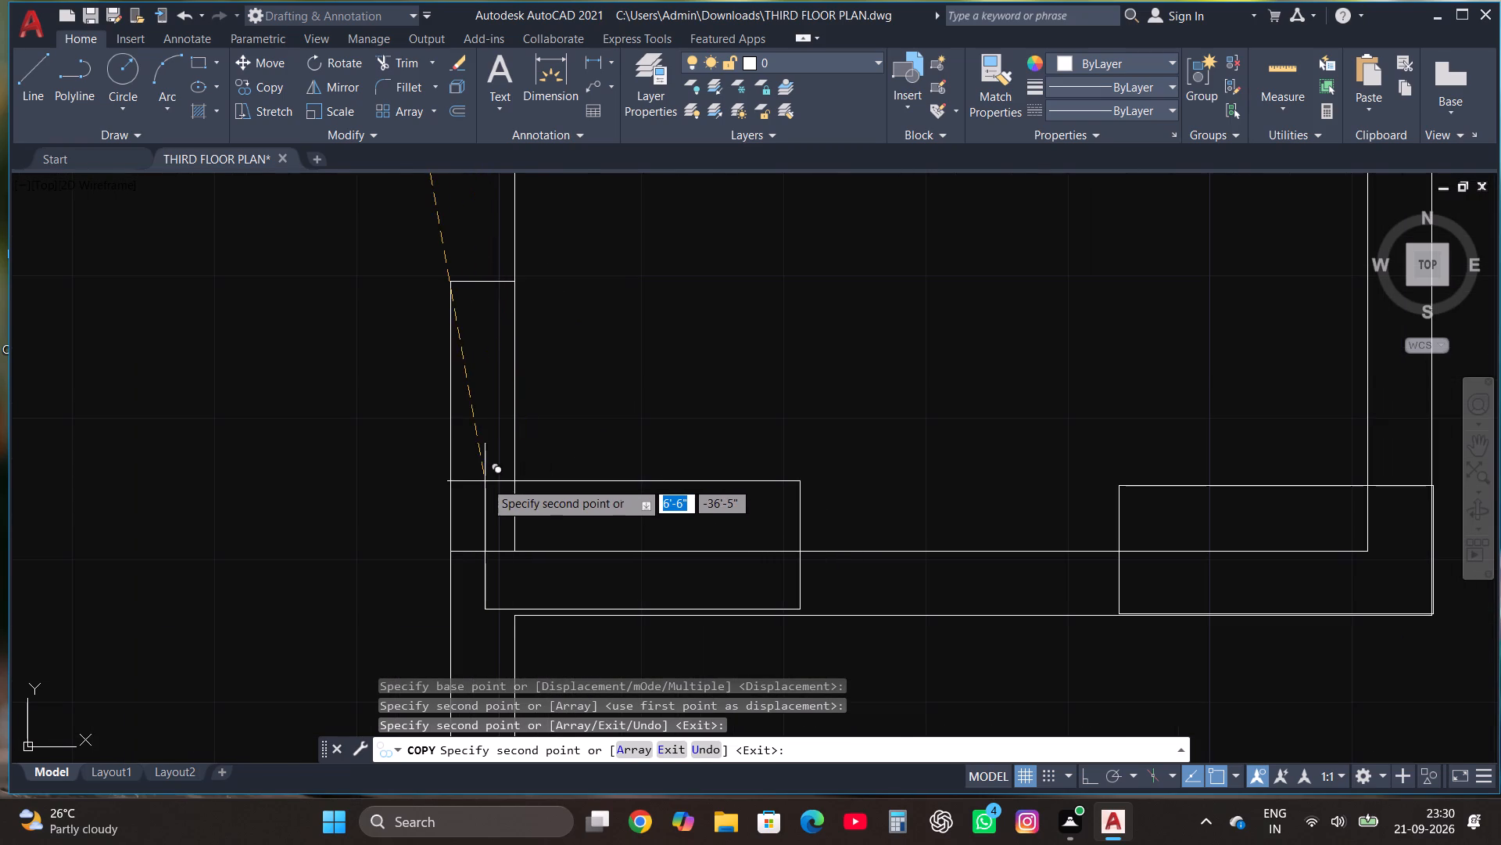
click(453, 487)
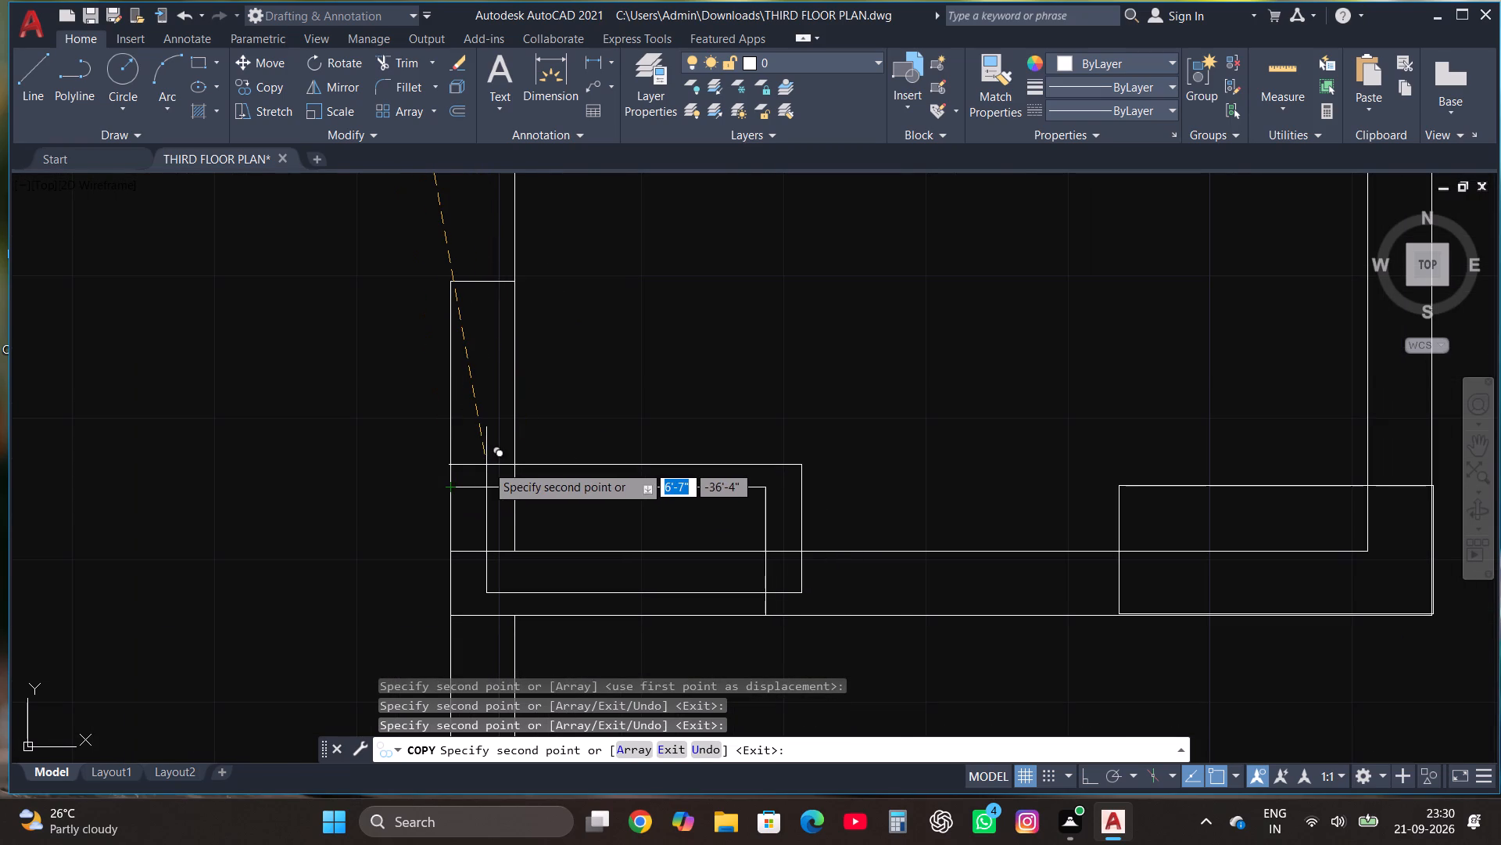
scroll(486, 465, down, 2)
scroll(514, 308, down, 1)
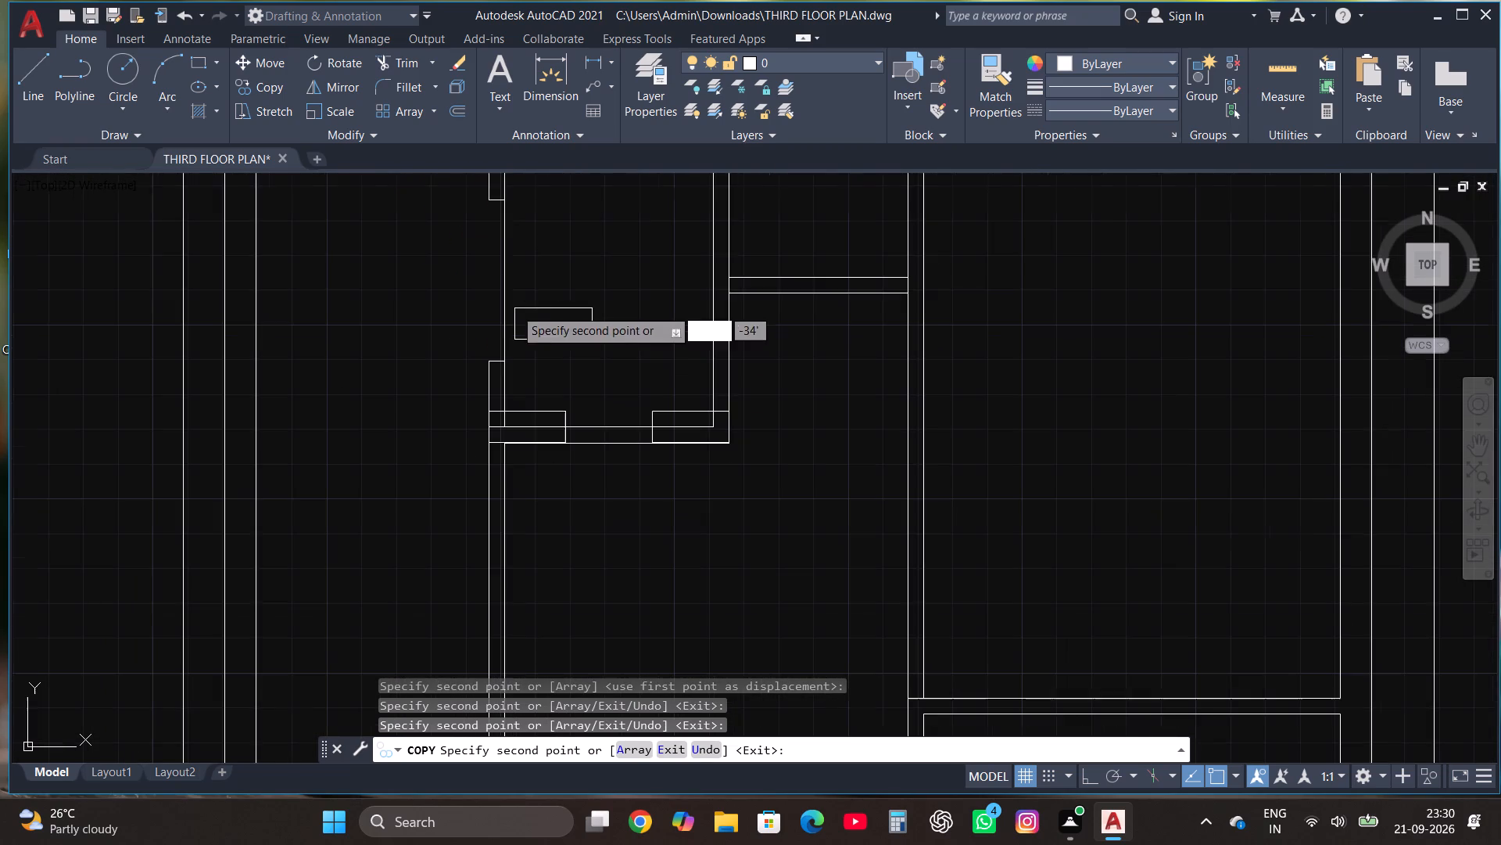
scroll(714, 379, down, 1)
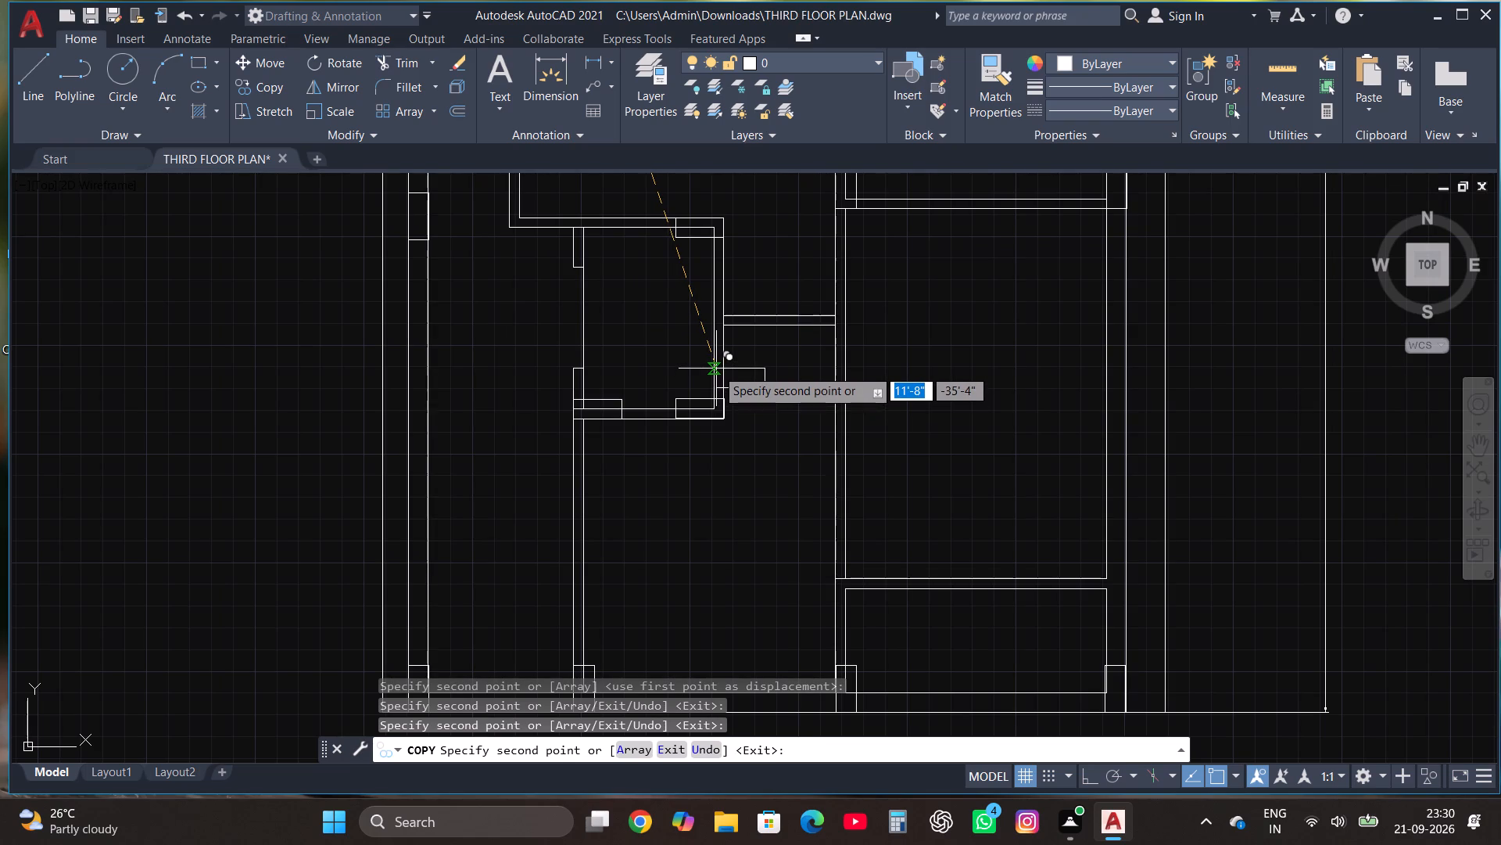
scroll(724, 534, down, 1)
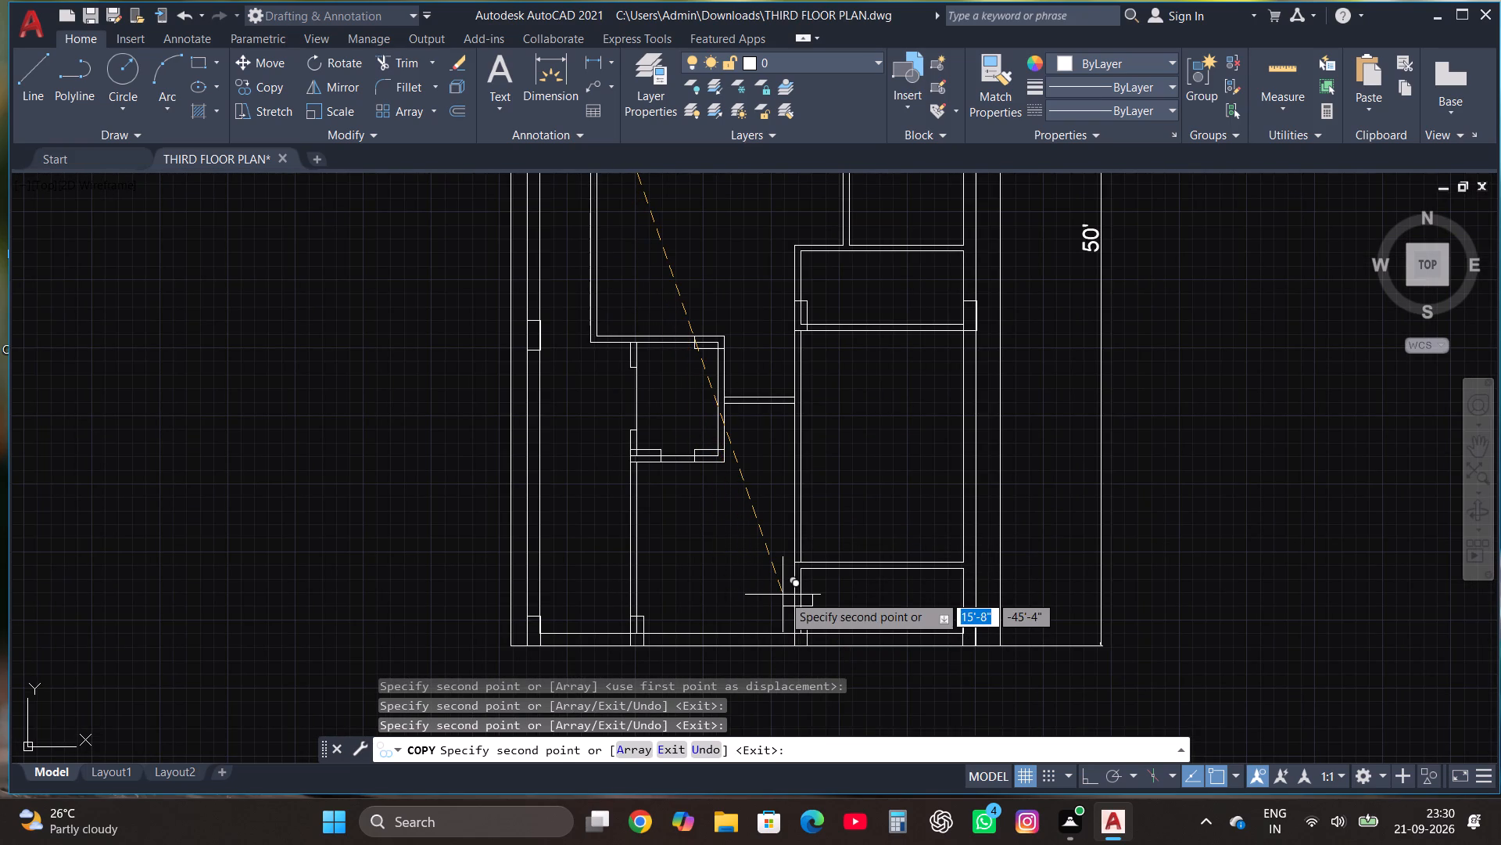
scroll(783, 603, down, 1)
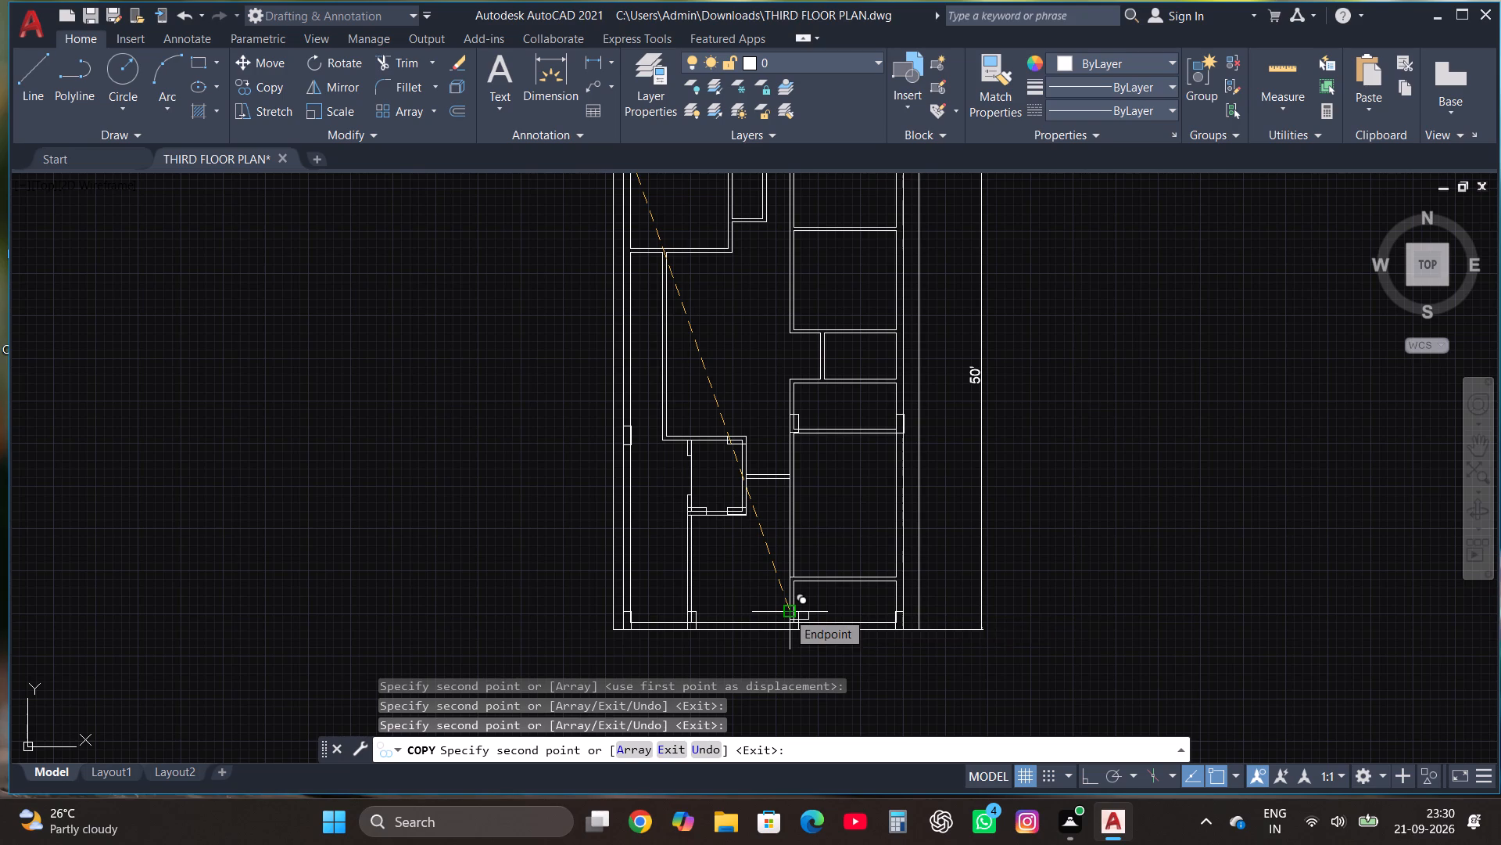
scroll(777, 549, up, 2)
key(Escape)
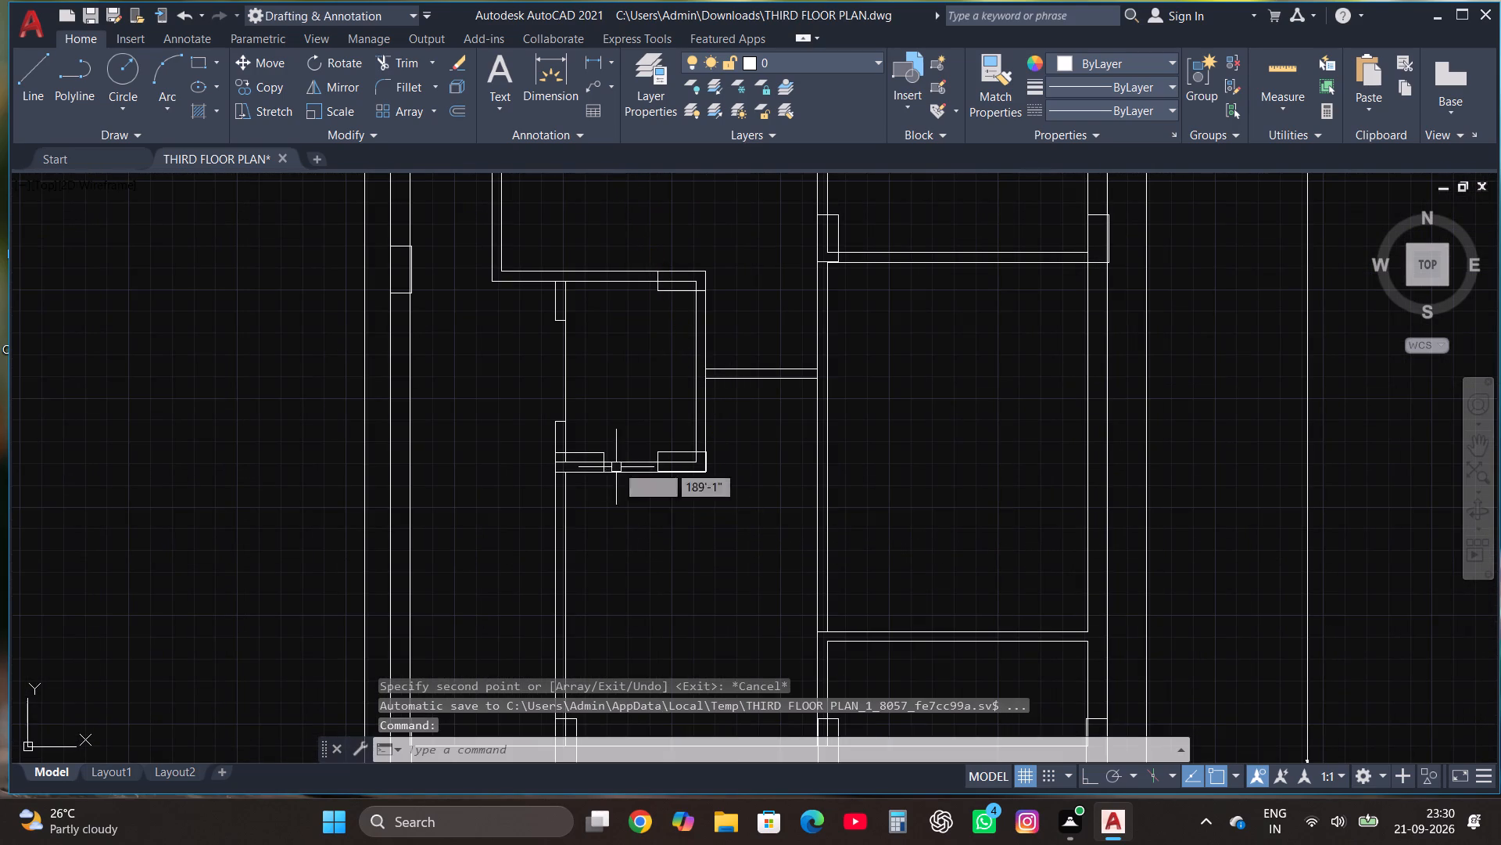
Move the small room's lower-right column so its lower-right corner sits exactly on the outer wall corner.
scroll(619, 454, up, 4)
scroll(860, 566, down, 2)
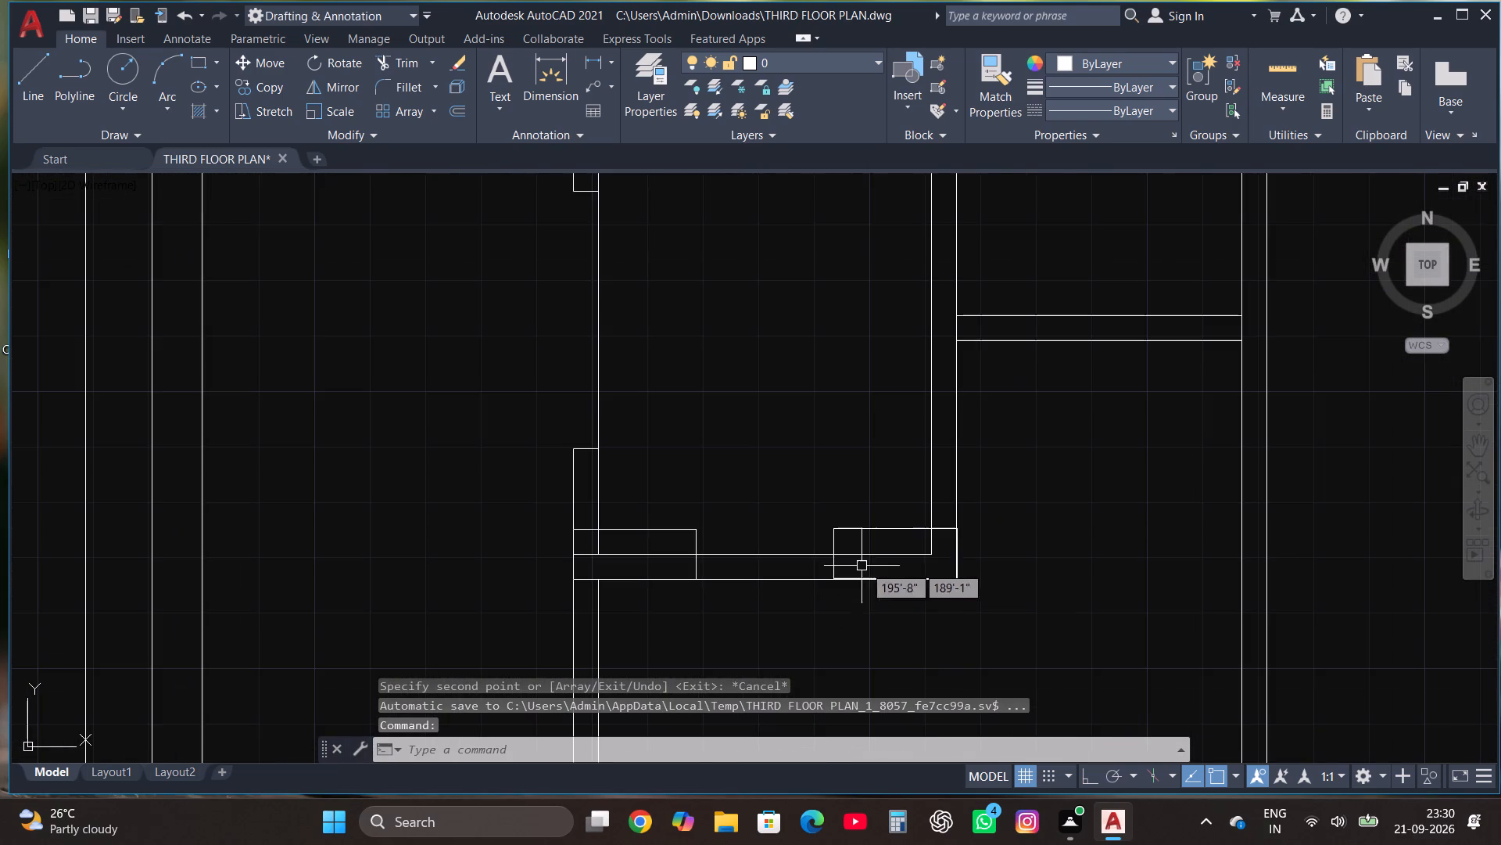
scroll(953, 599, up, 3)
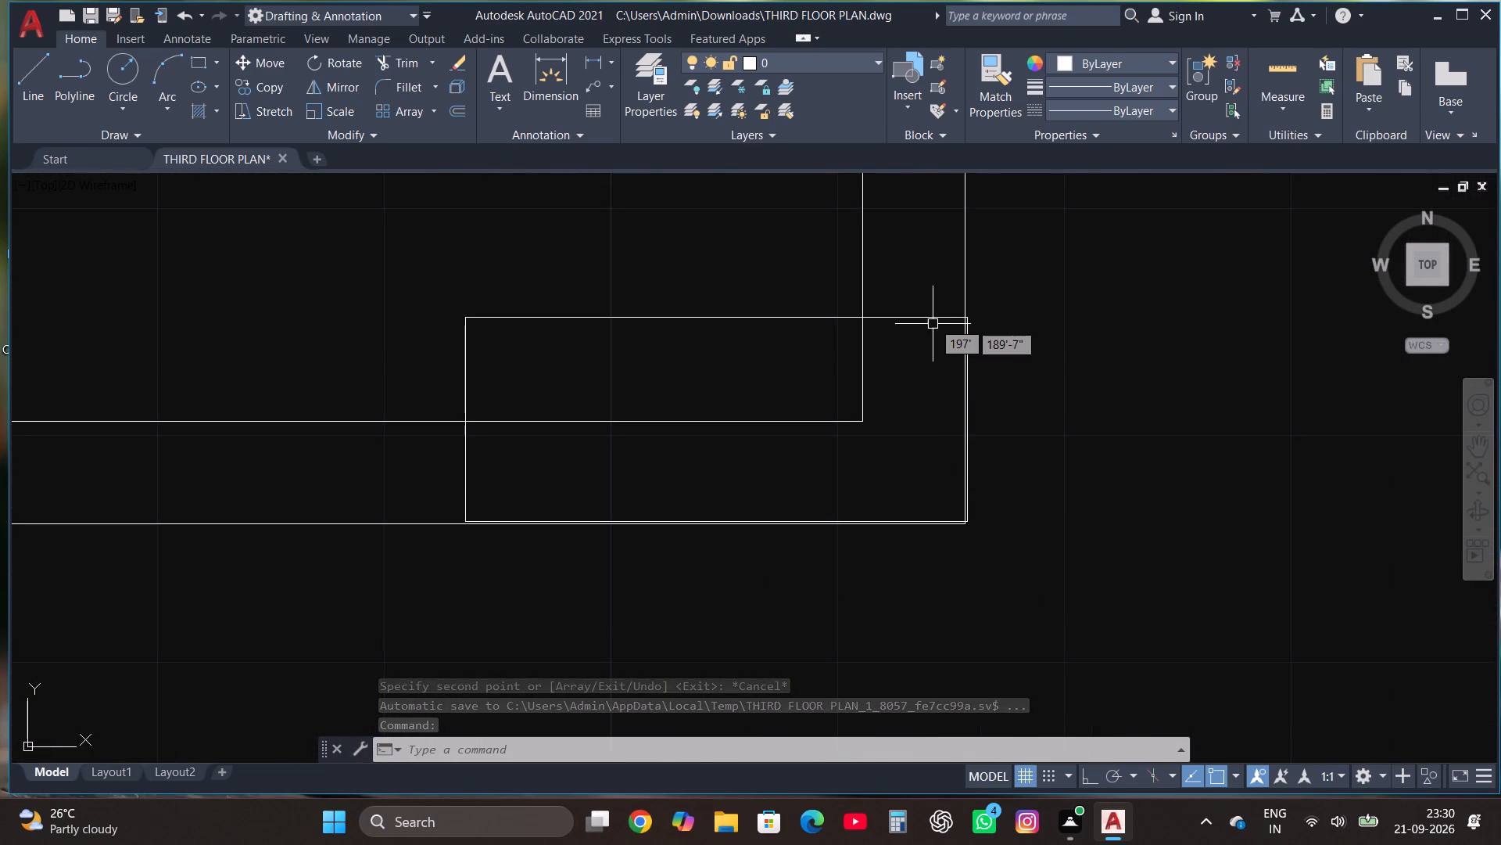
click(933, 313)
click(267, 59)
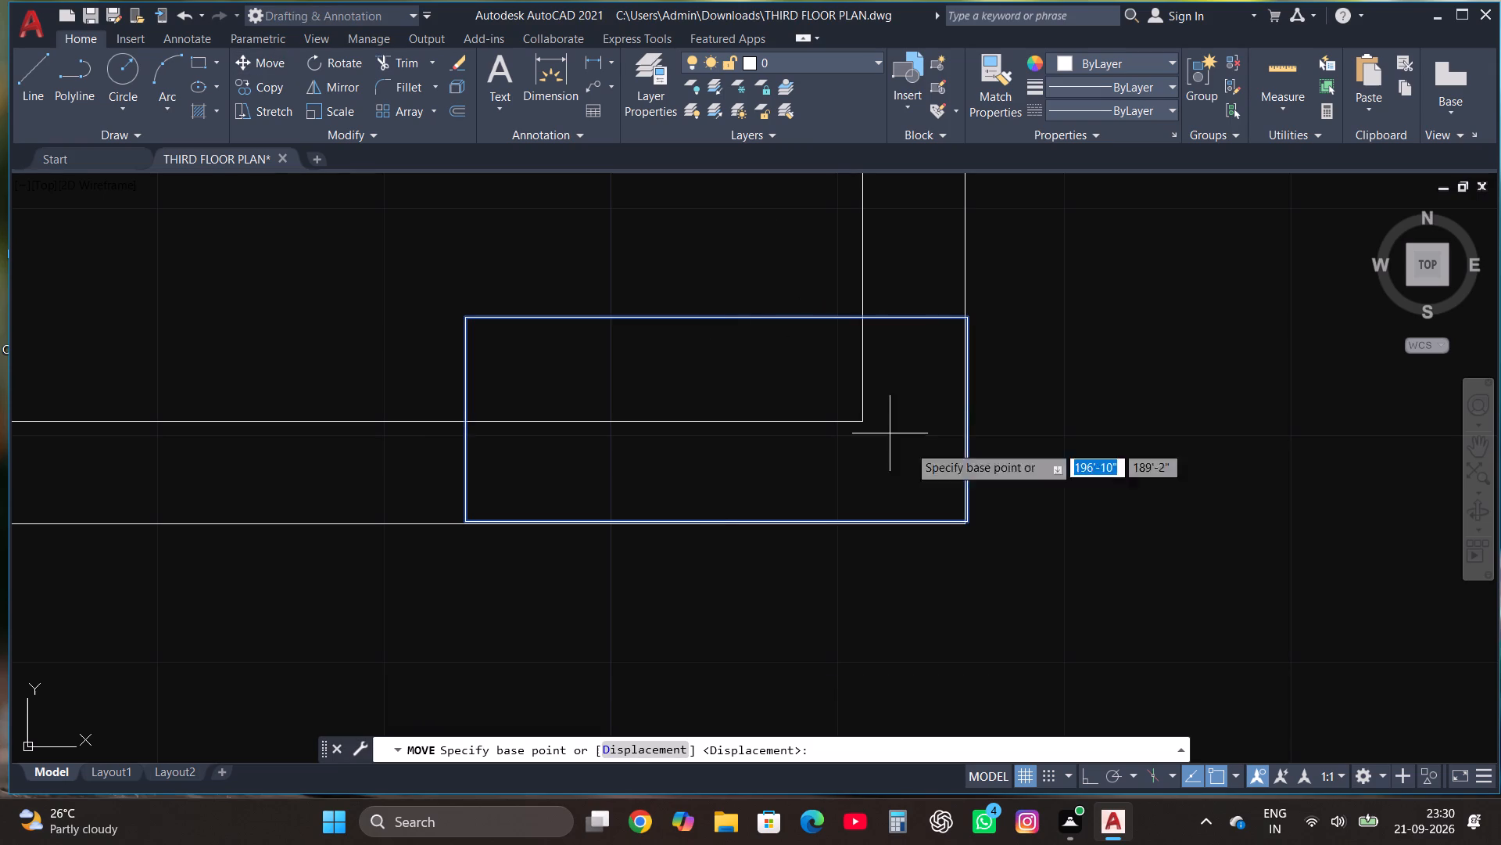
scroll(970, 520, up, 3)
click(960, 528)
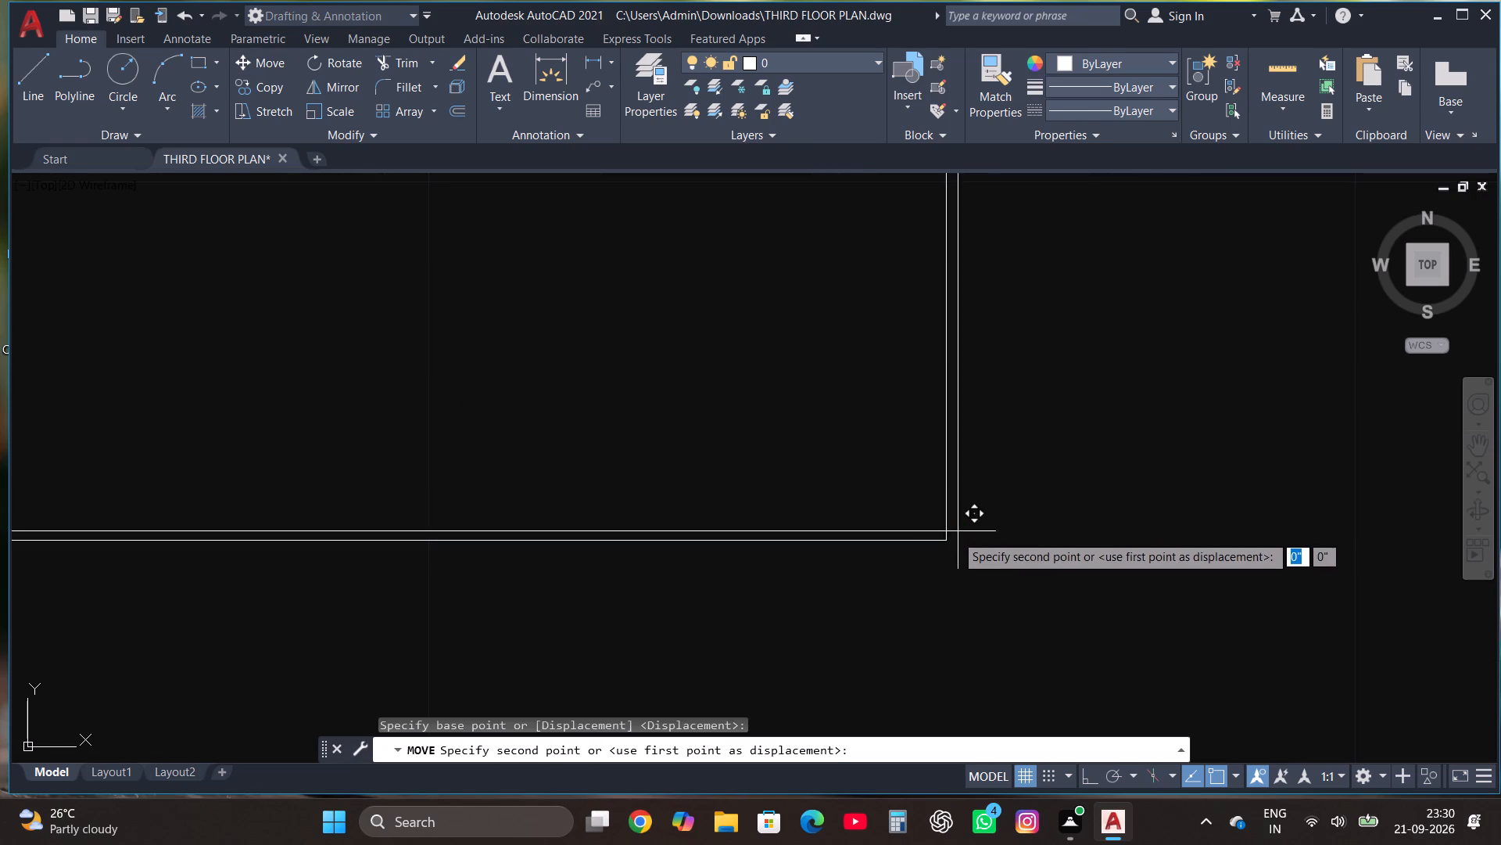
click(948, 542)
key(Escape)
Move the column at the left end of the upper-right room's top wall up flush with the wall's outer face.
scroll(944, 591, down, 5)
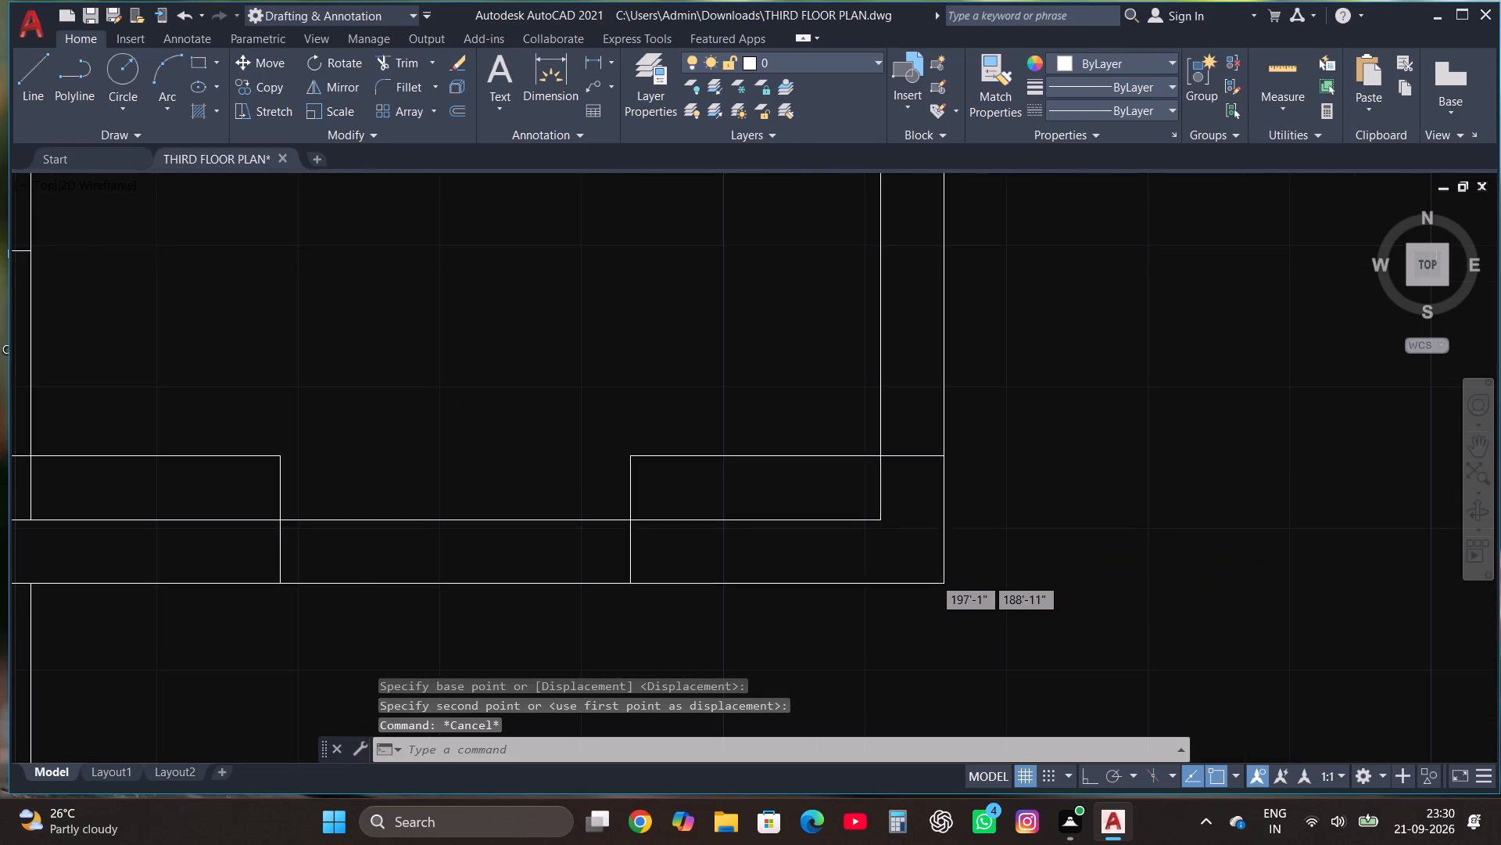
scroll(933, 577, down, 3)
scroll(605, 348, up, 4)
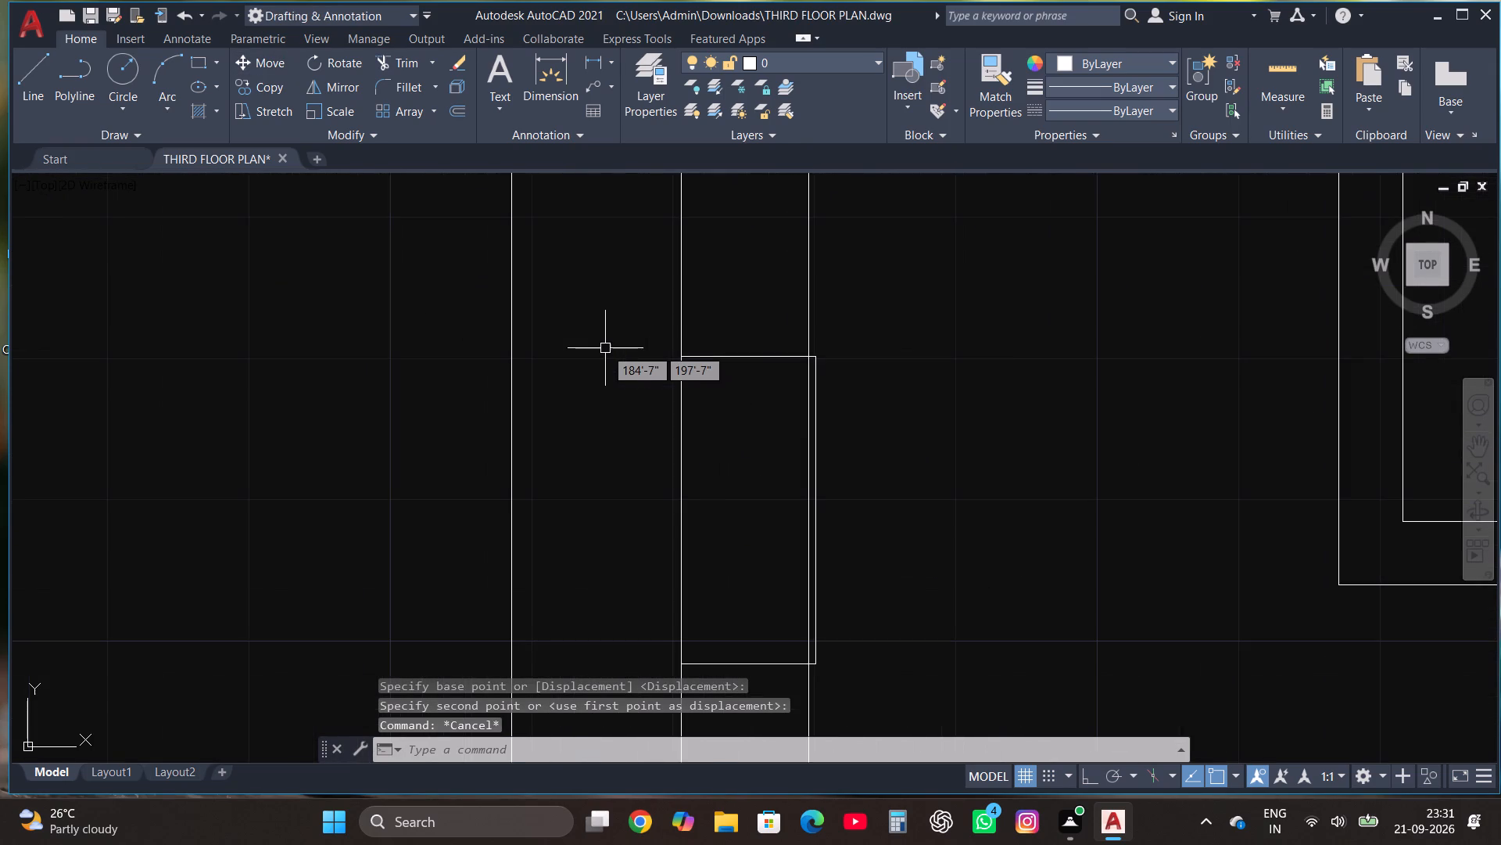
scroll(605, 354, down, 5)
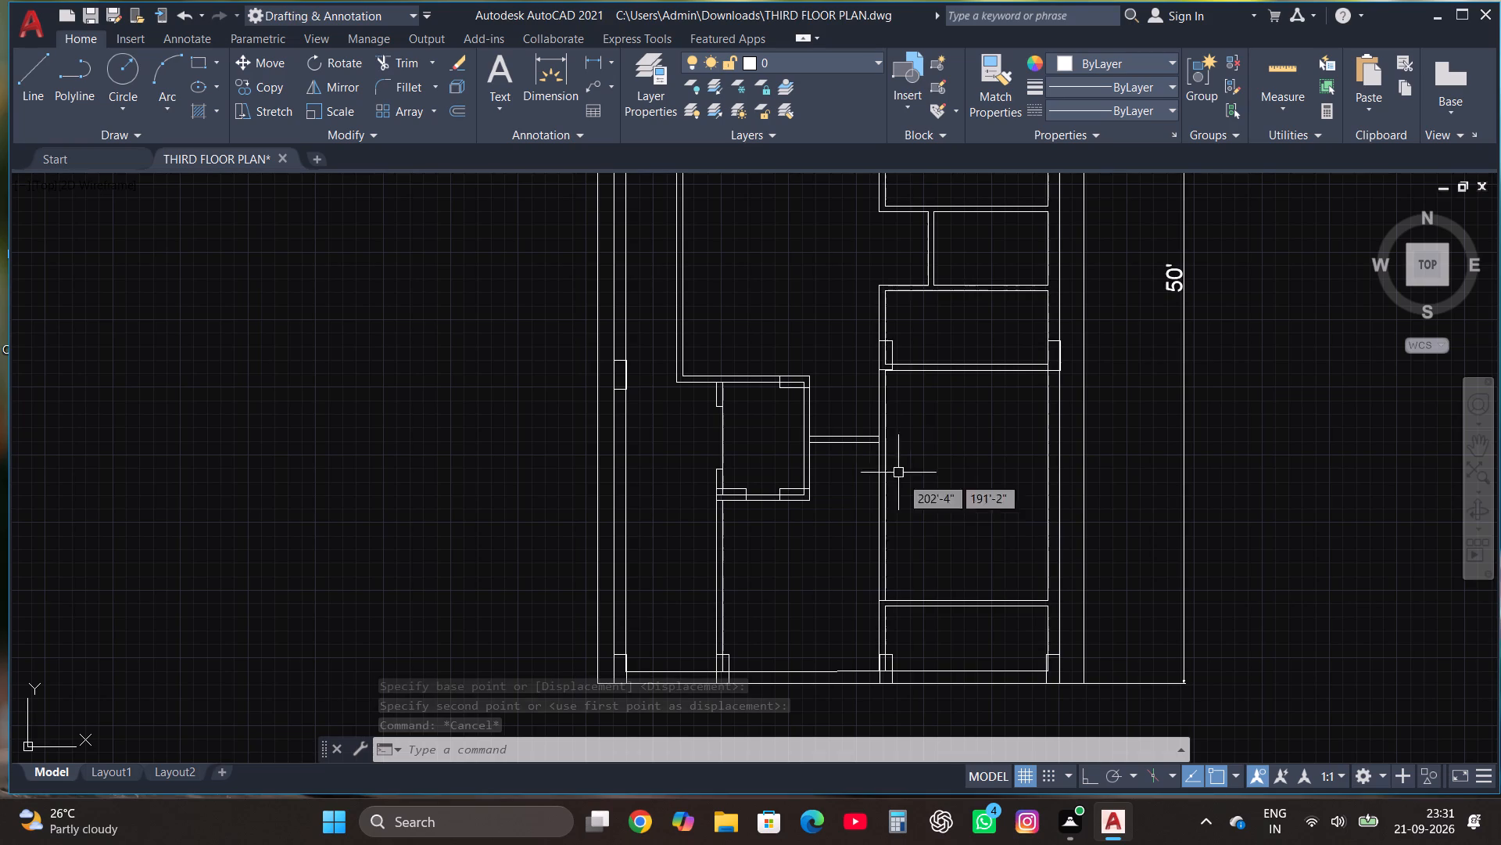
scroll(931, 588, down, 2)
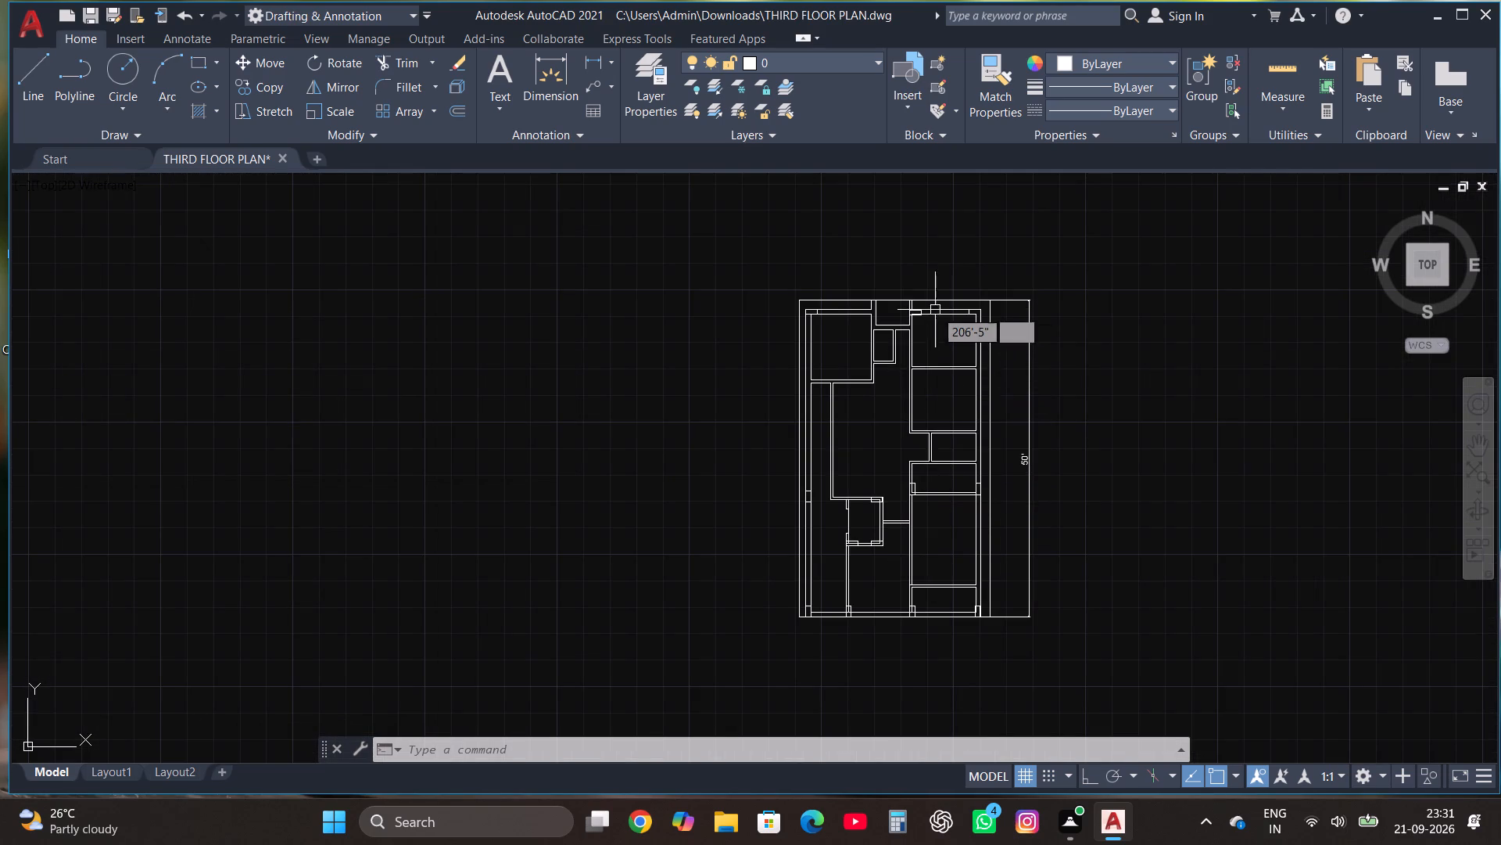
scroll(935, 308, up, 4)
scroll(806, 315, up, 3)
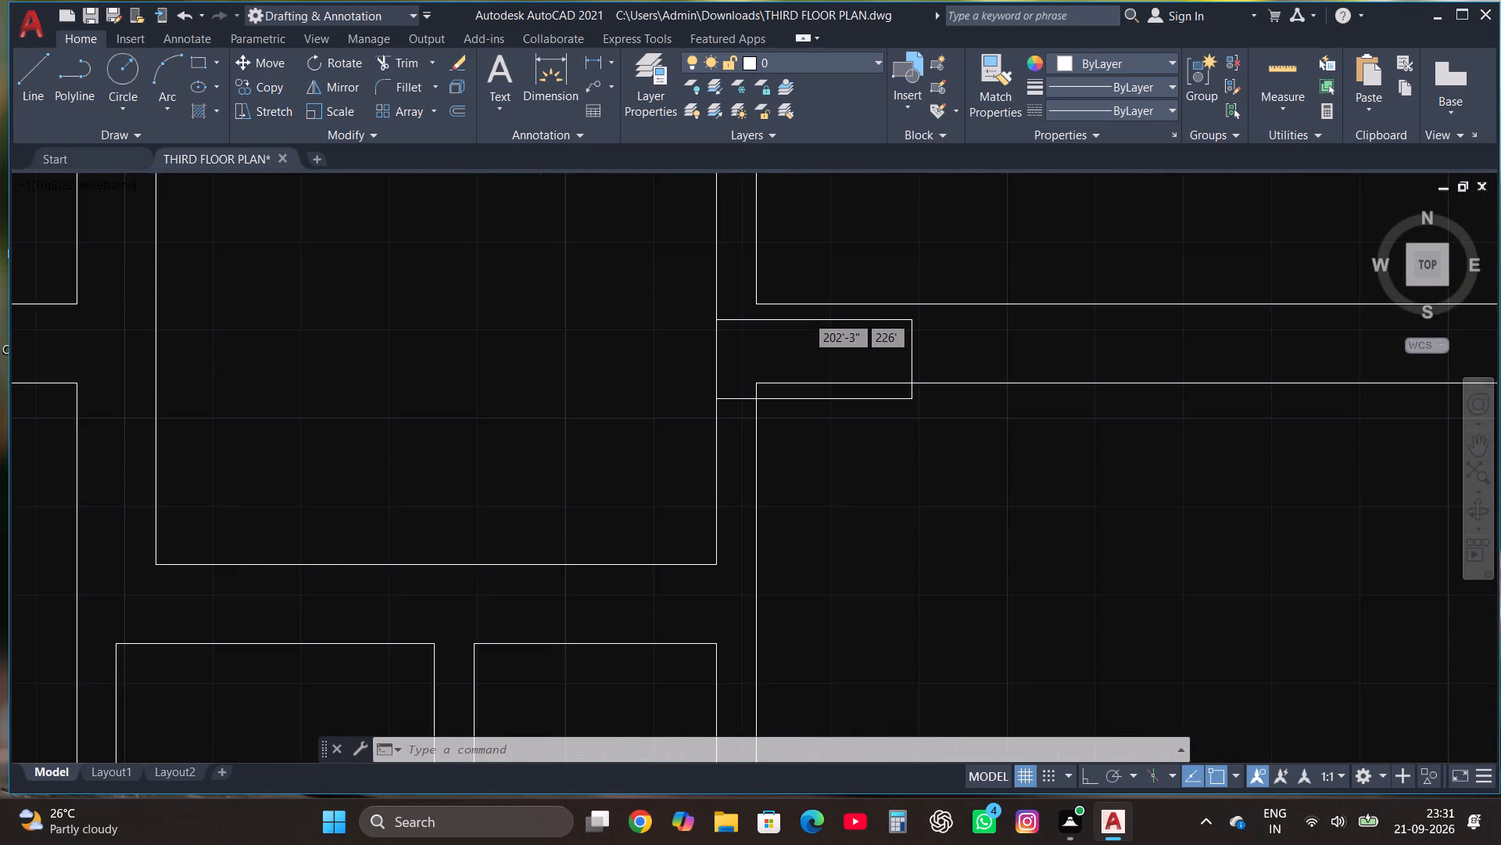
click(804, 325)
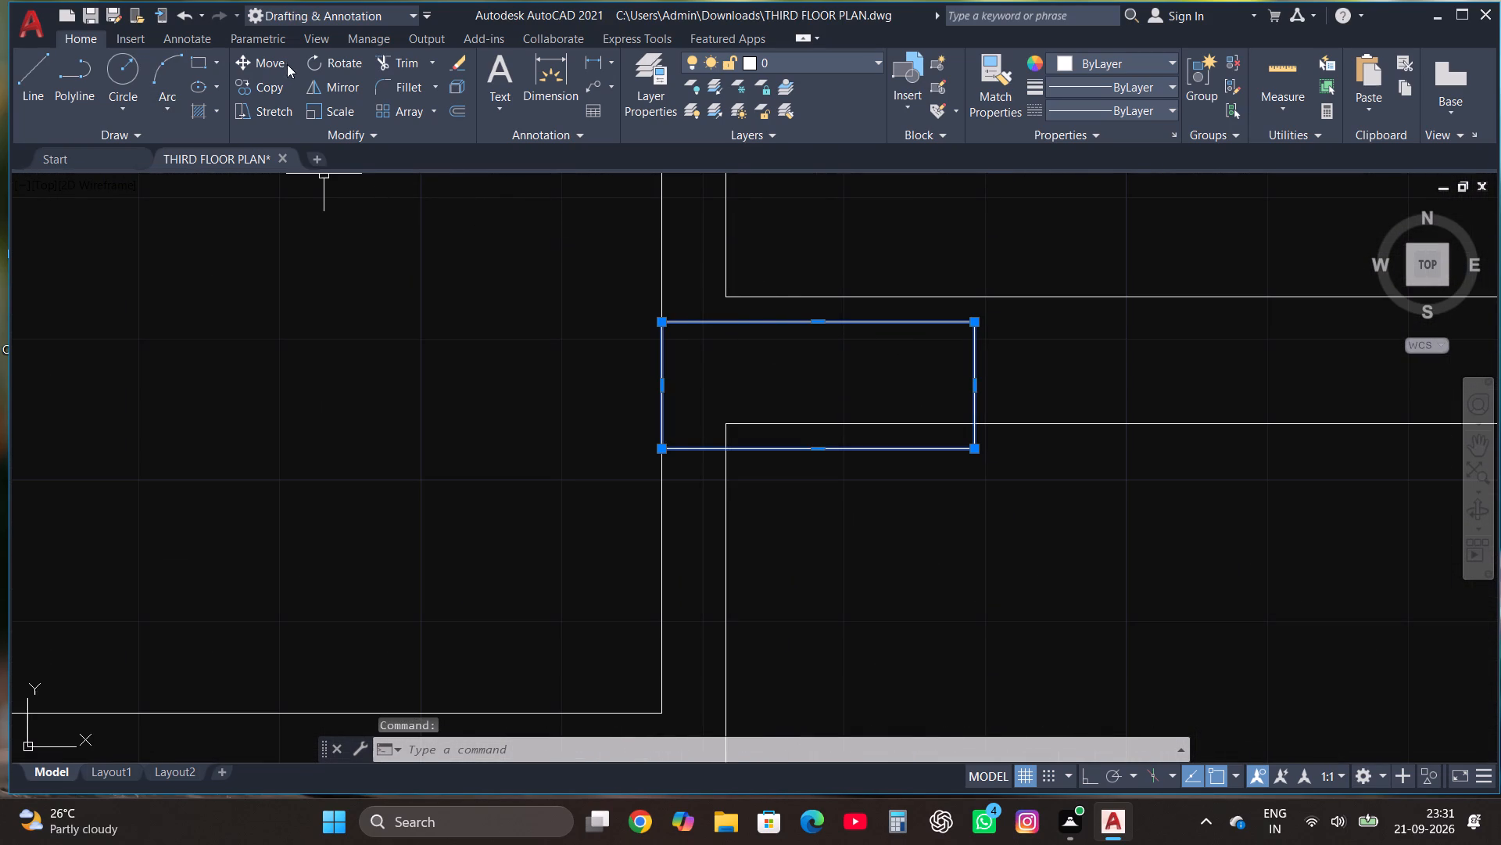
click(272, 62)
click(660, 323)
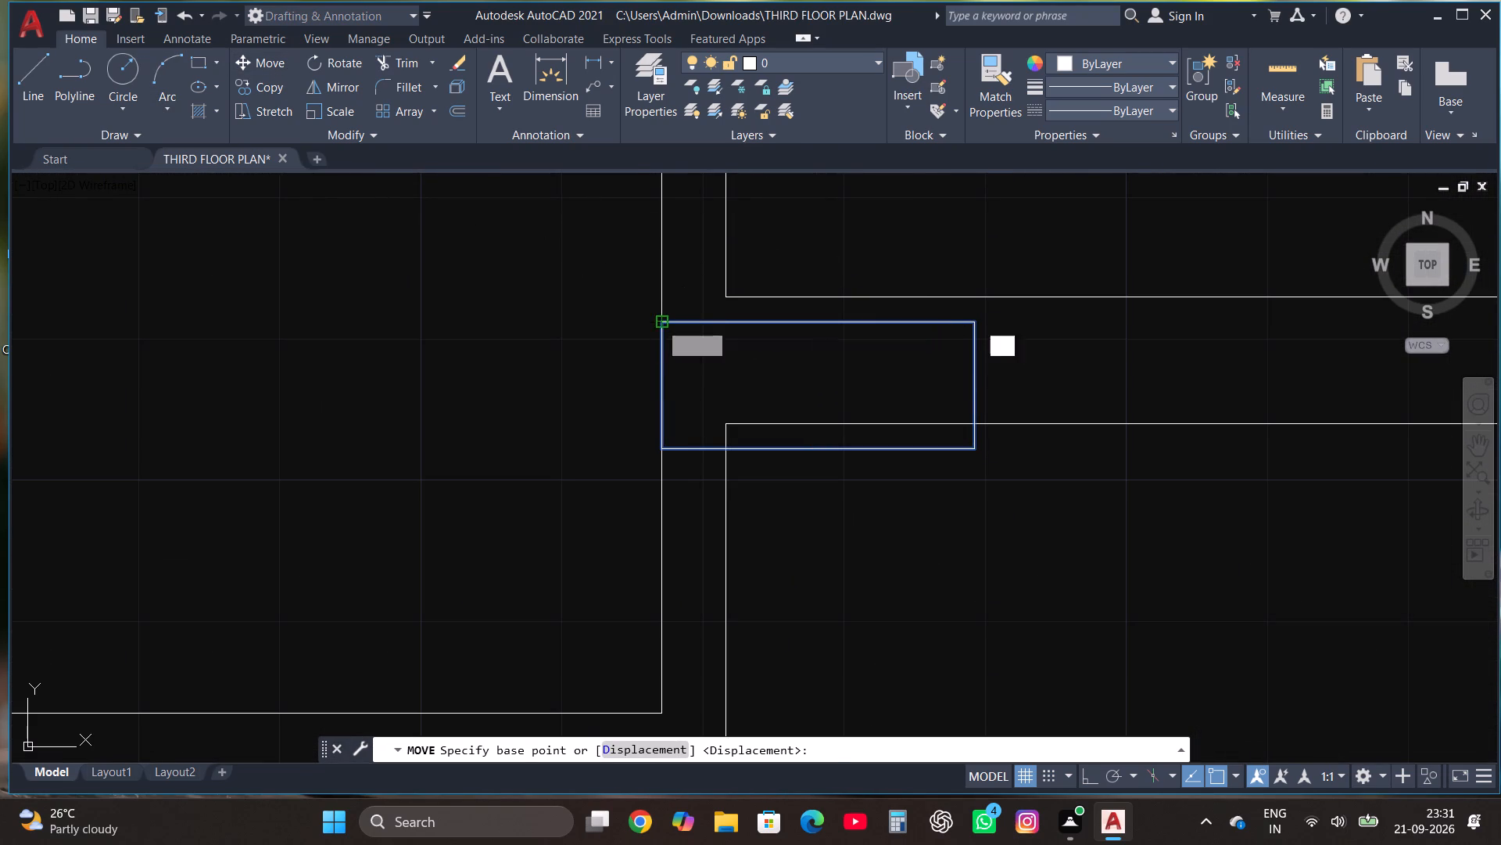
click(665, 297)
Stretch the loose end of the top-right corner column's outline to the inner wall corner, closing its lower edge.
scroll(794, 323, down, 3)
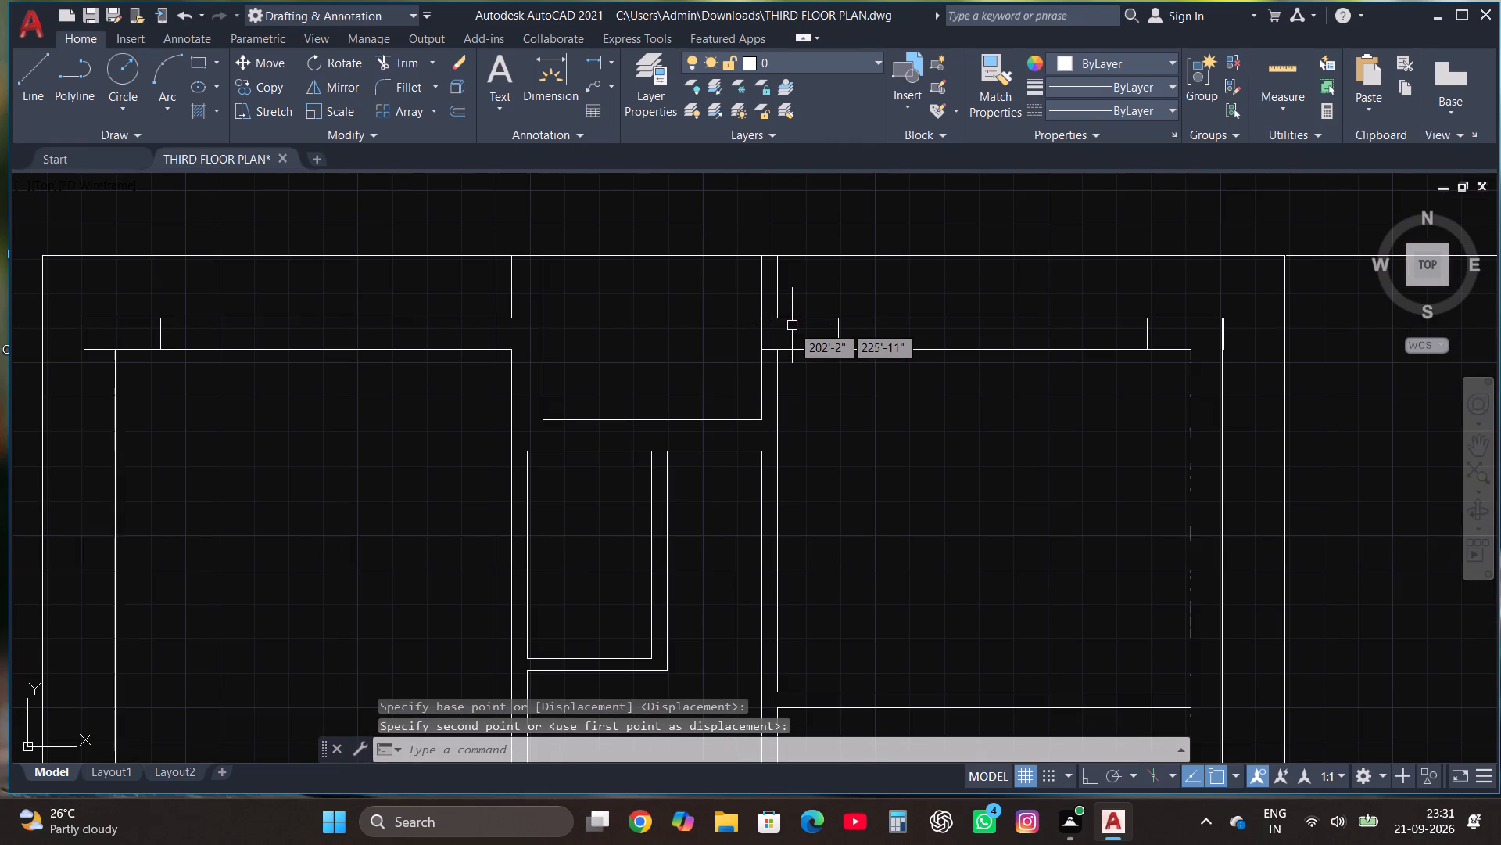
scroll(1270, 338, up, 3)
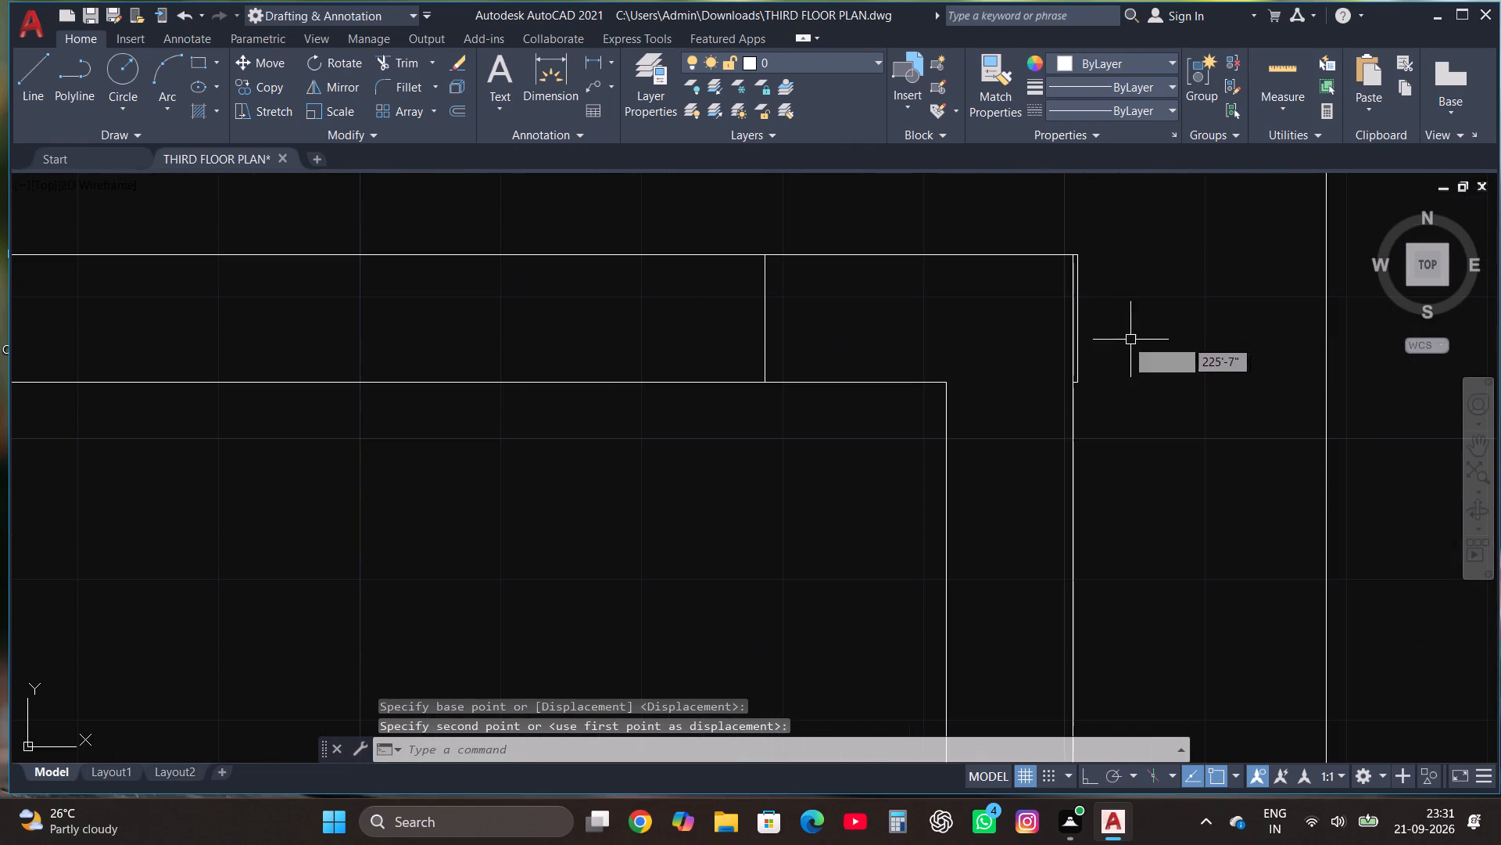
click(1080, 319)
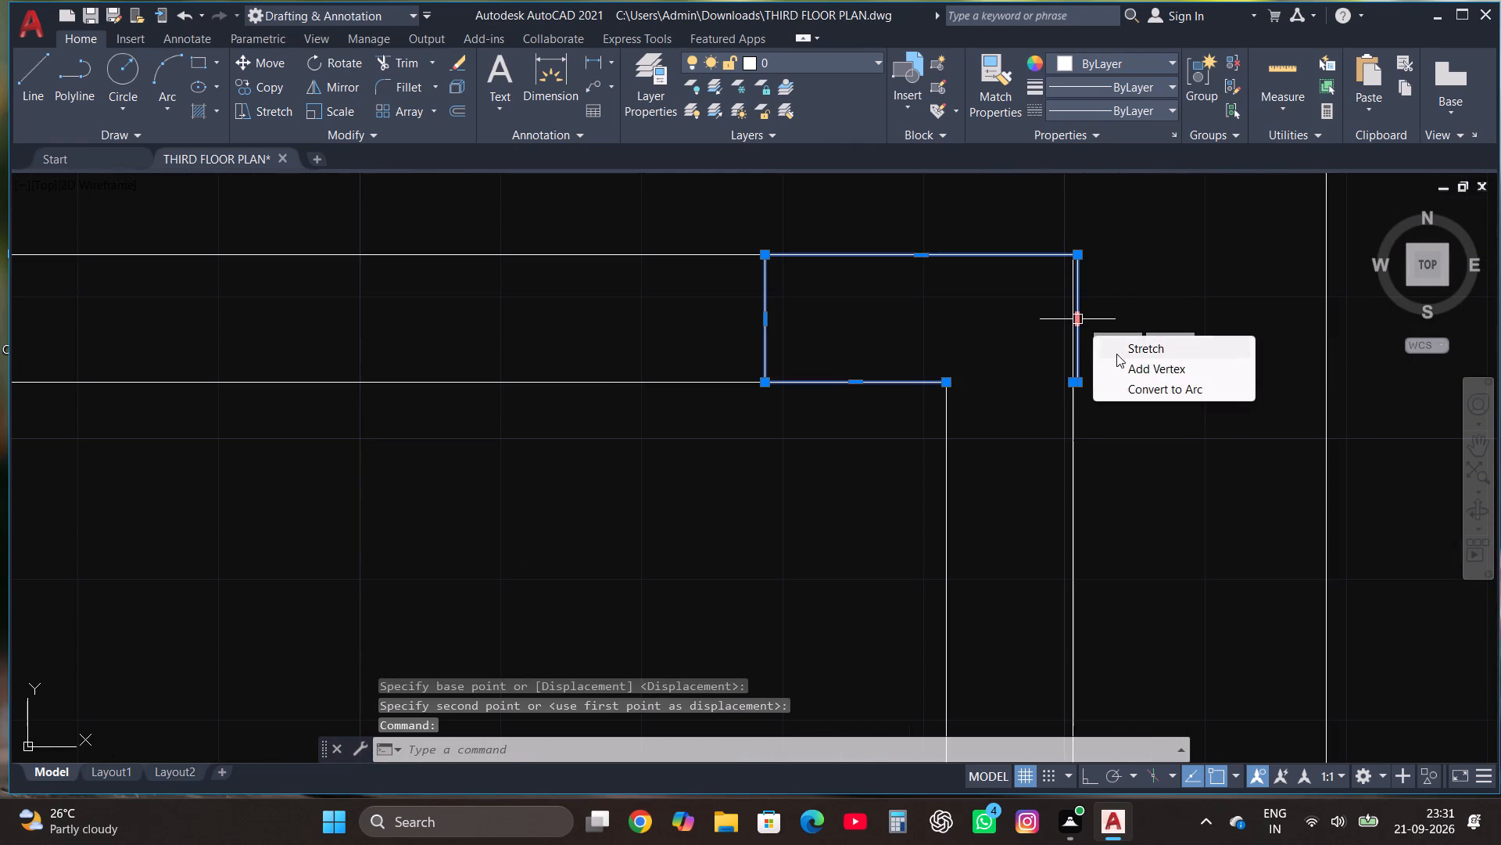
click(1072, 386)
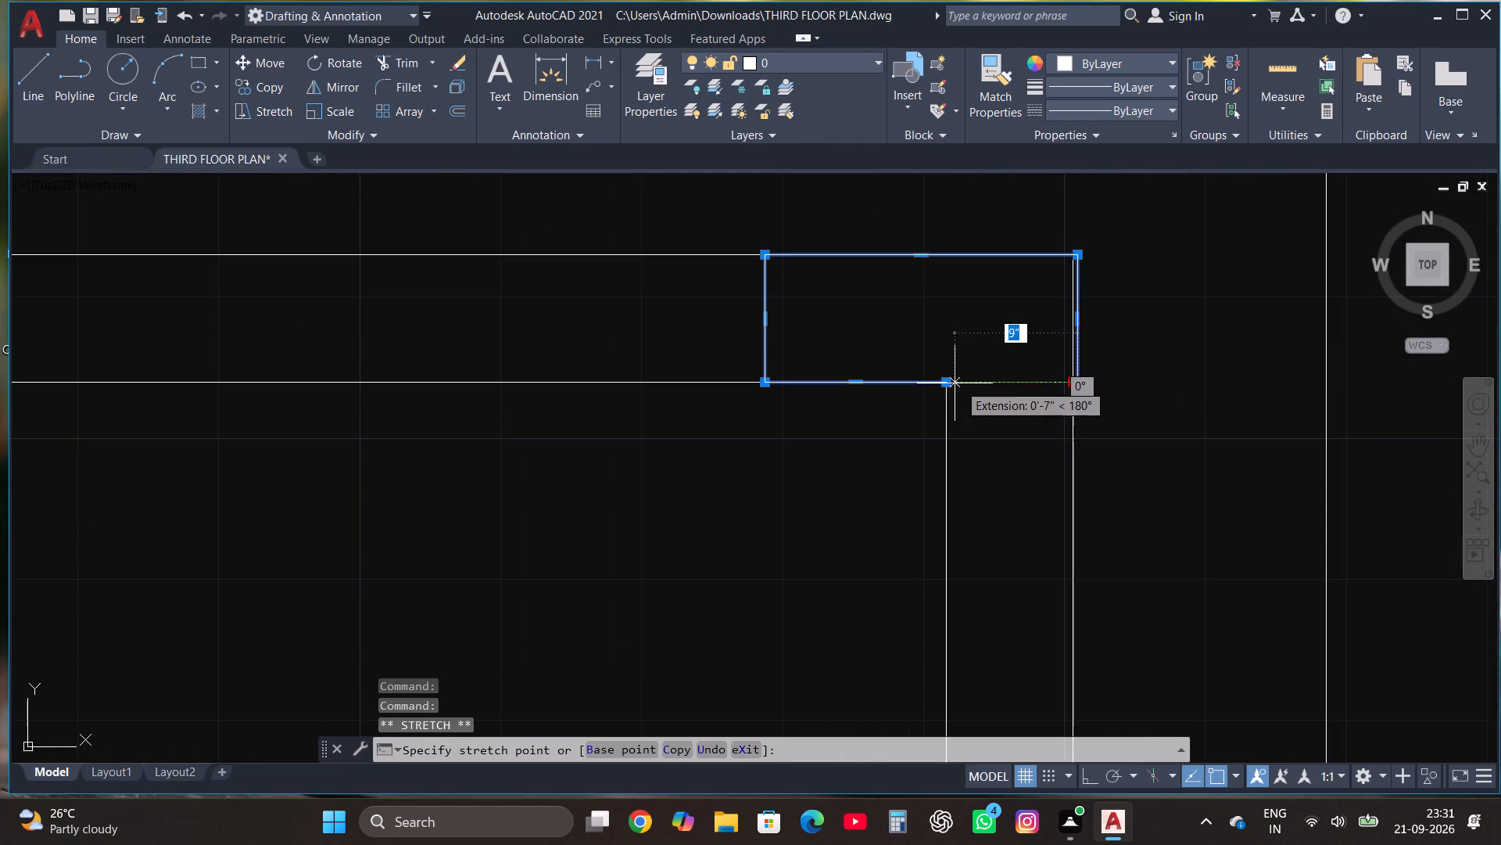
click(951, 383)
key(Escape)
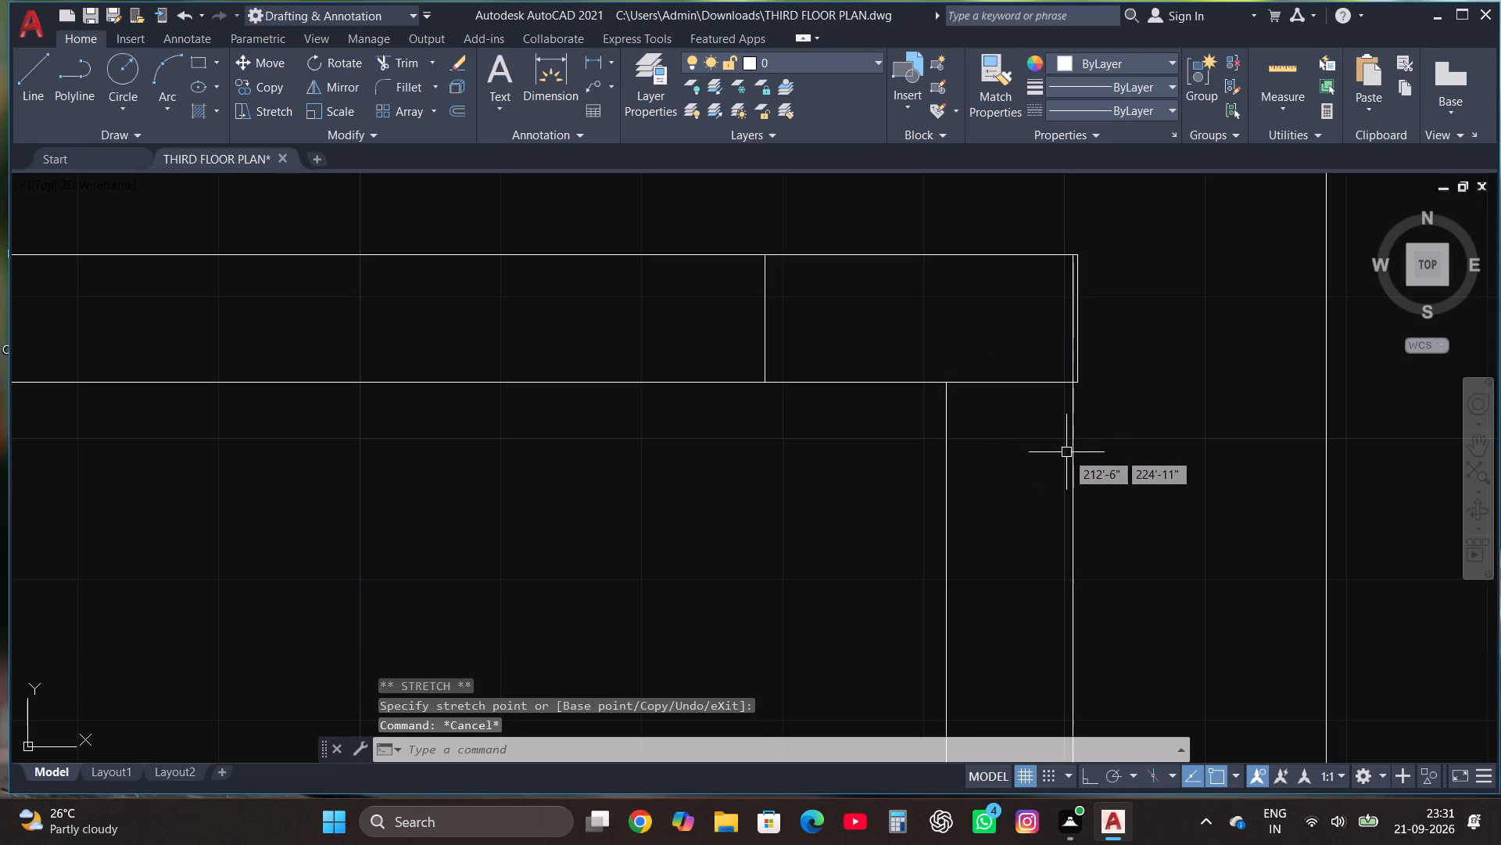
Move the top-right column so its upper-right corner sits on the outer wall corner.
click(1079, 334)
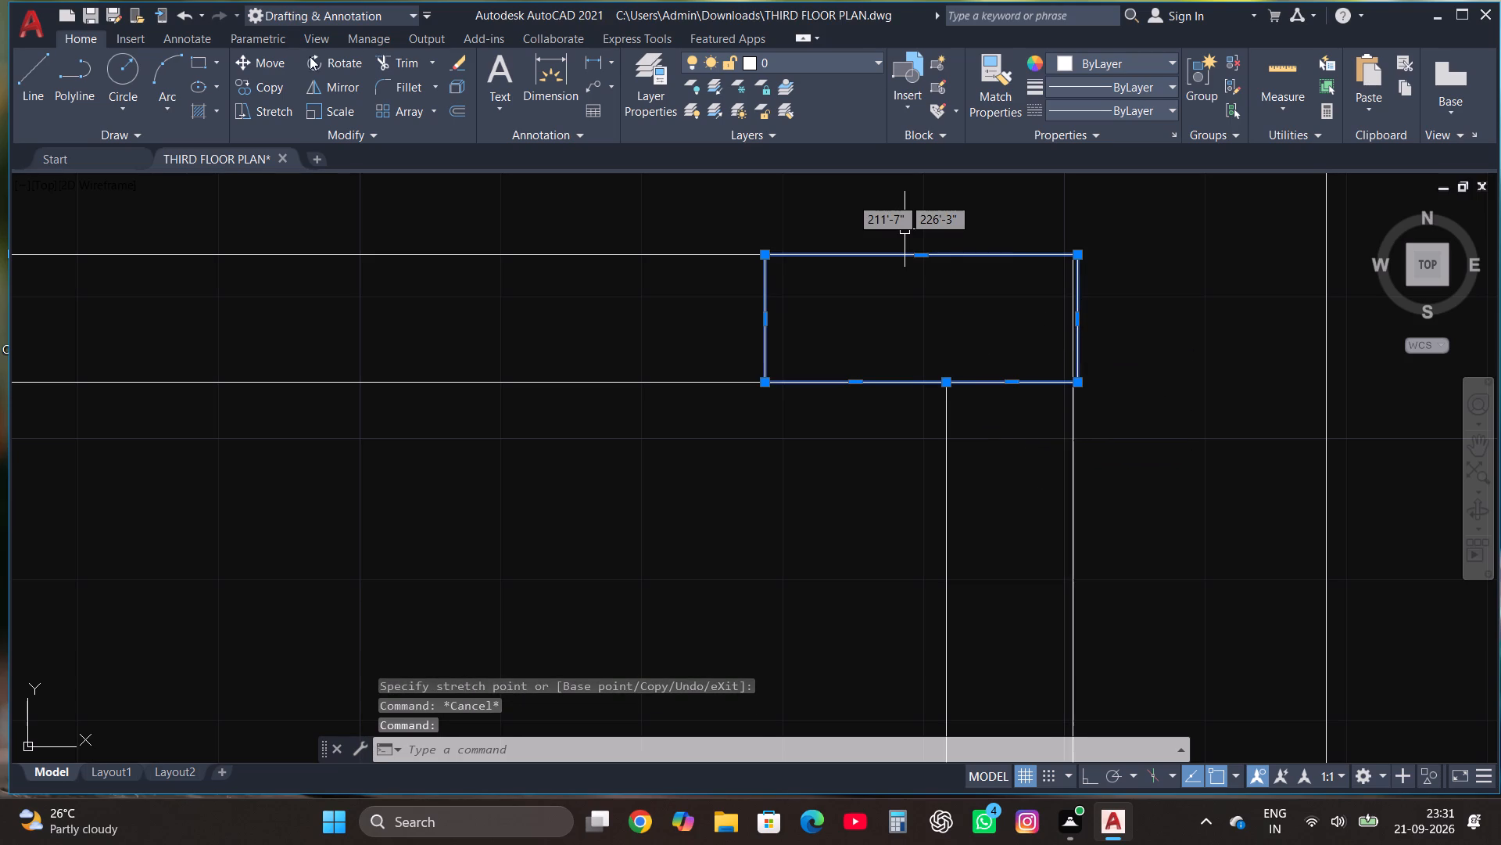
click(275, 63)
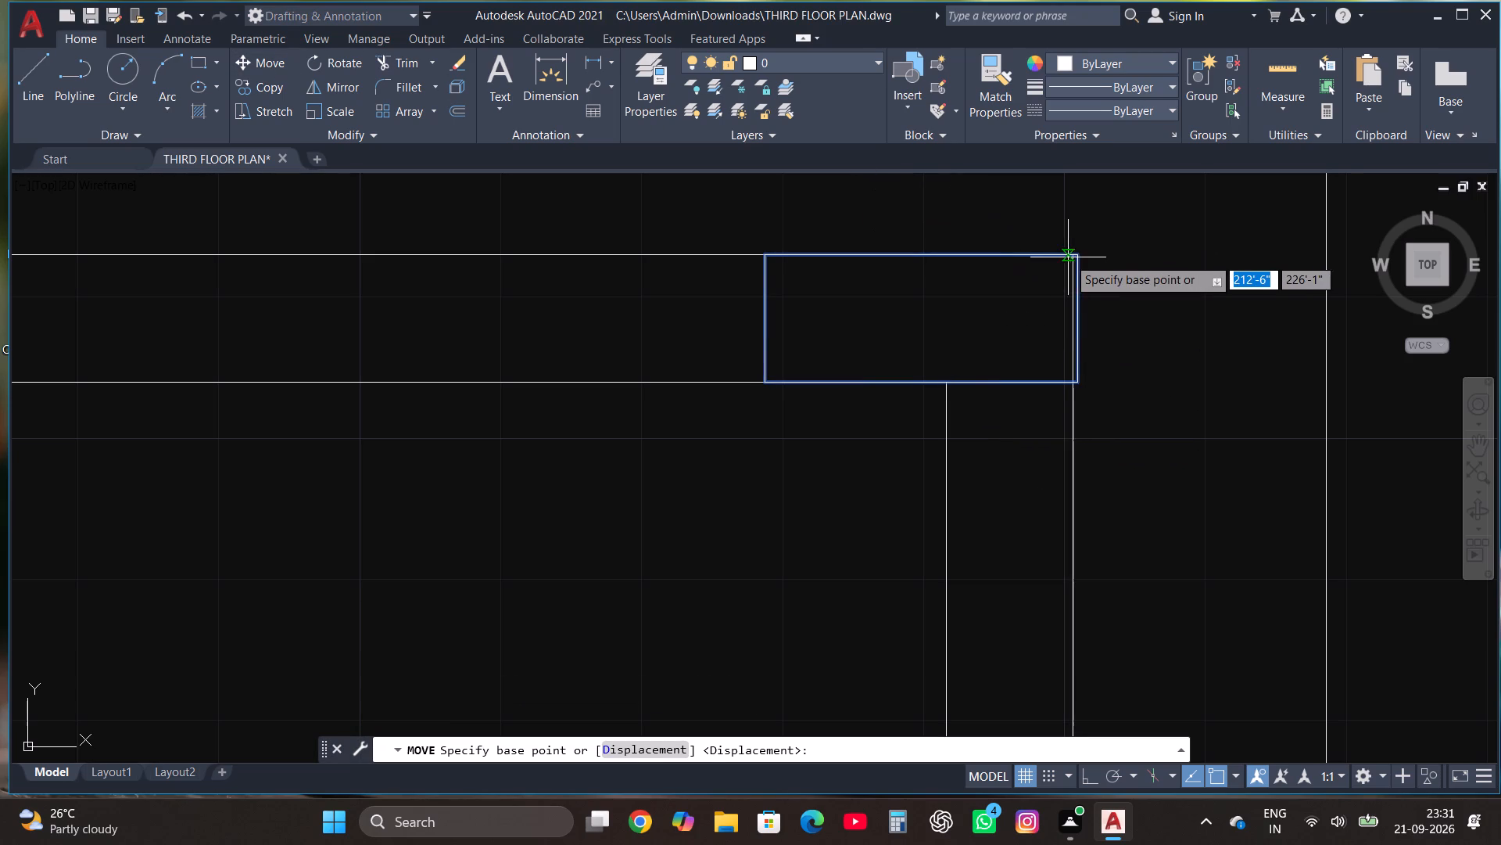
click(1082, 259)
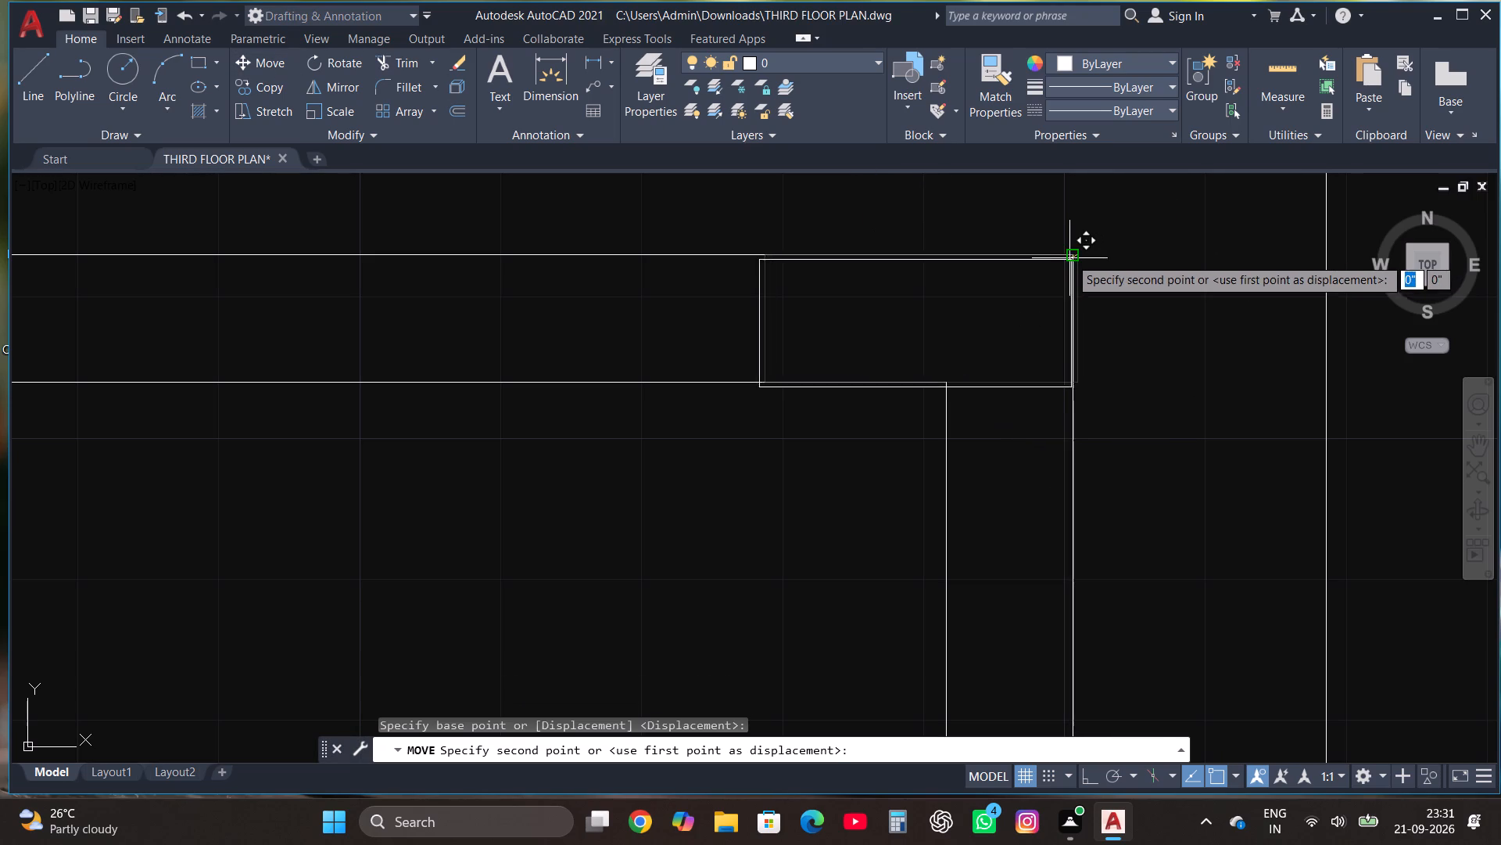
click(1069, 252)
key(Escape)
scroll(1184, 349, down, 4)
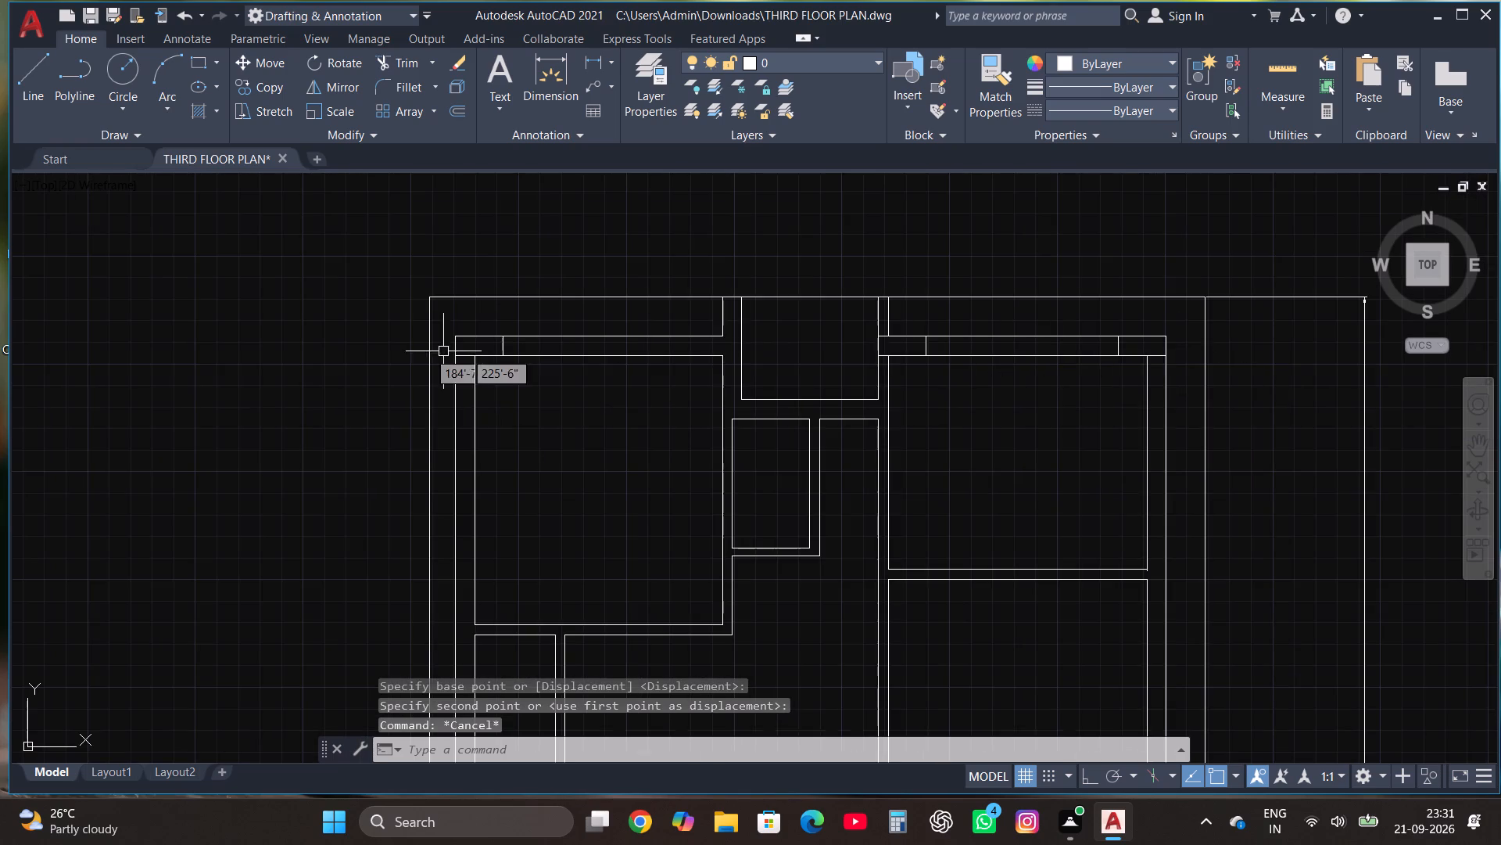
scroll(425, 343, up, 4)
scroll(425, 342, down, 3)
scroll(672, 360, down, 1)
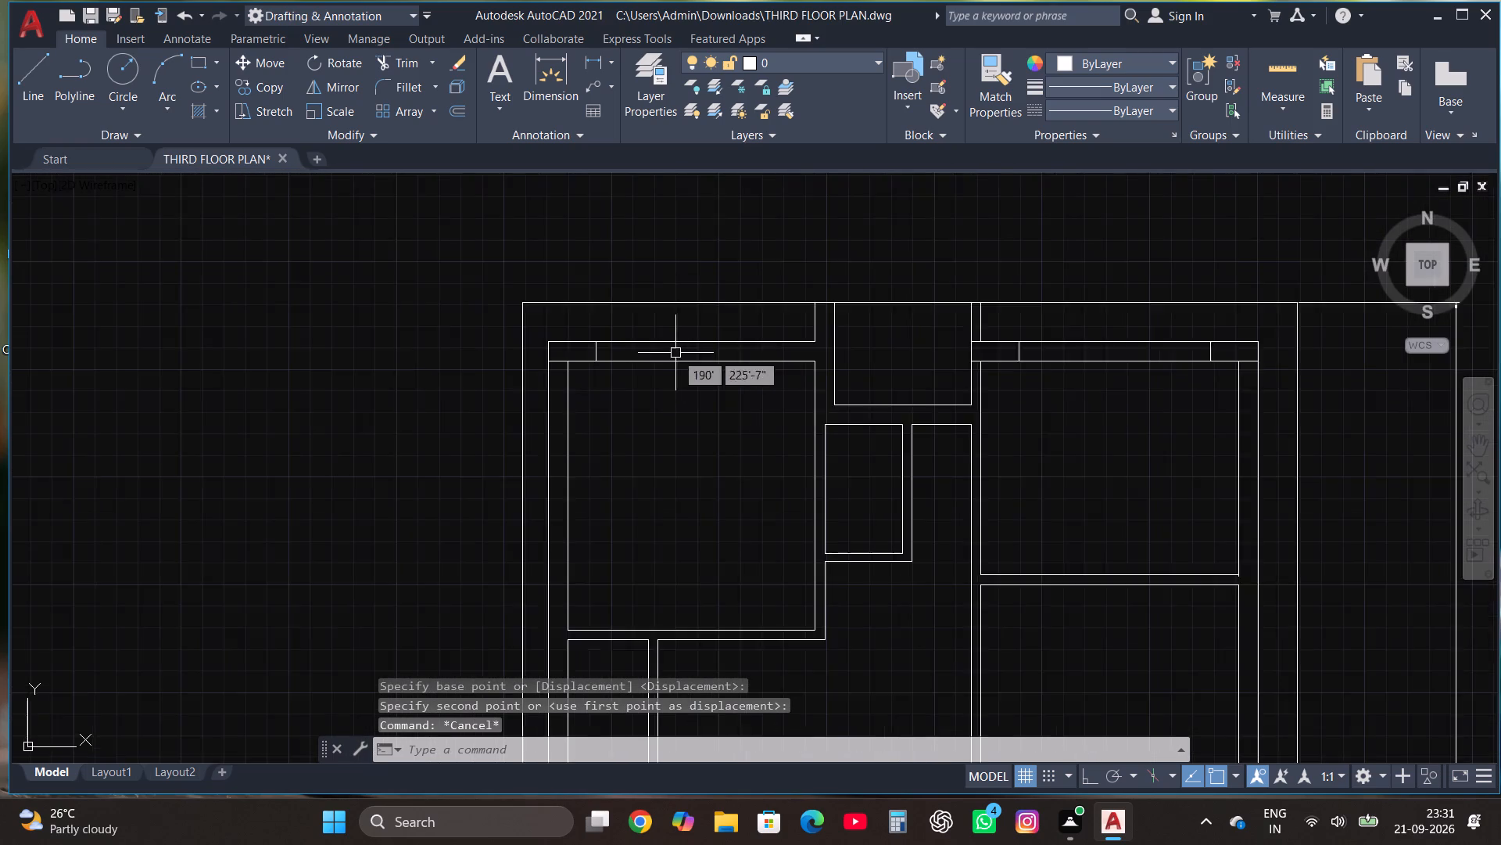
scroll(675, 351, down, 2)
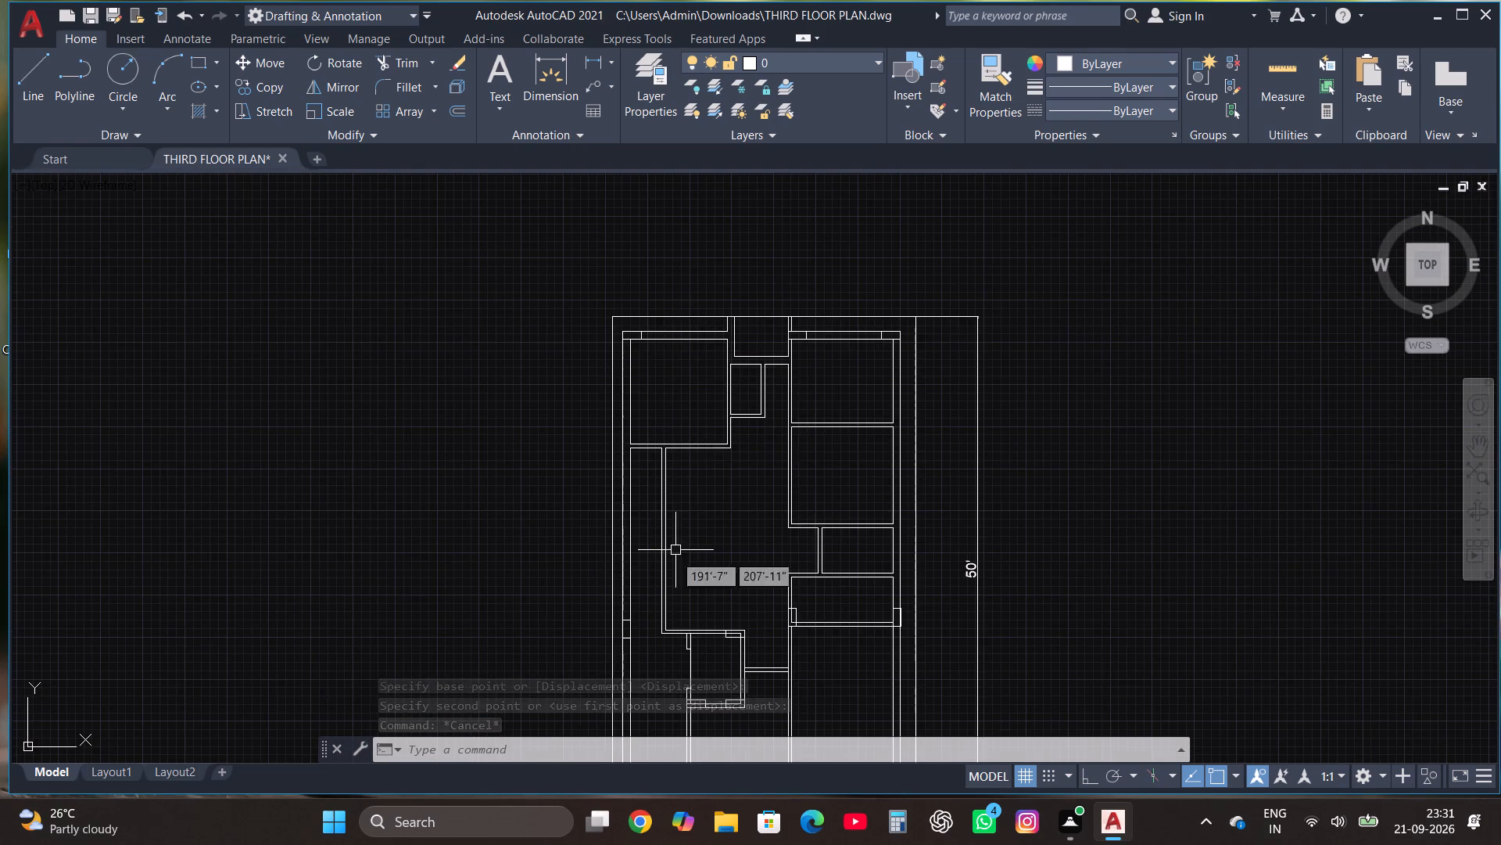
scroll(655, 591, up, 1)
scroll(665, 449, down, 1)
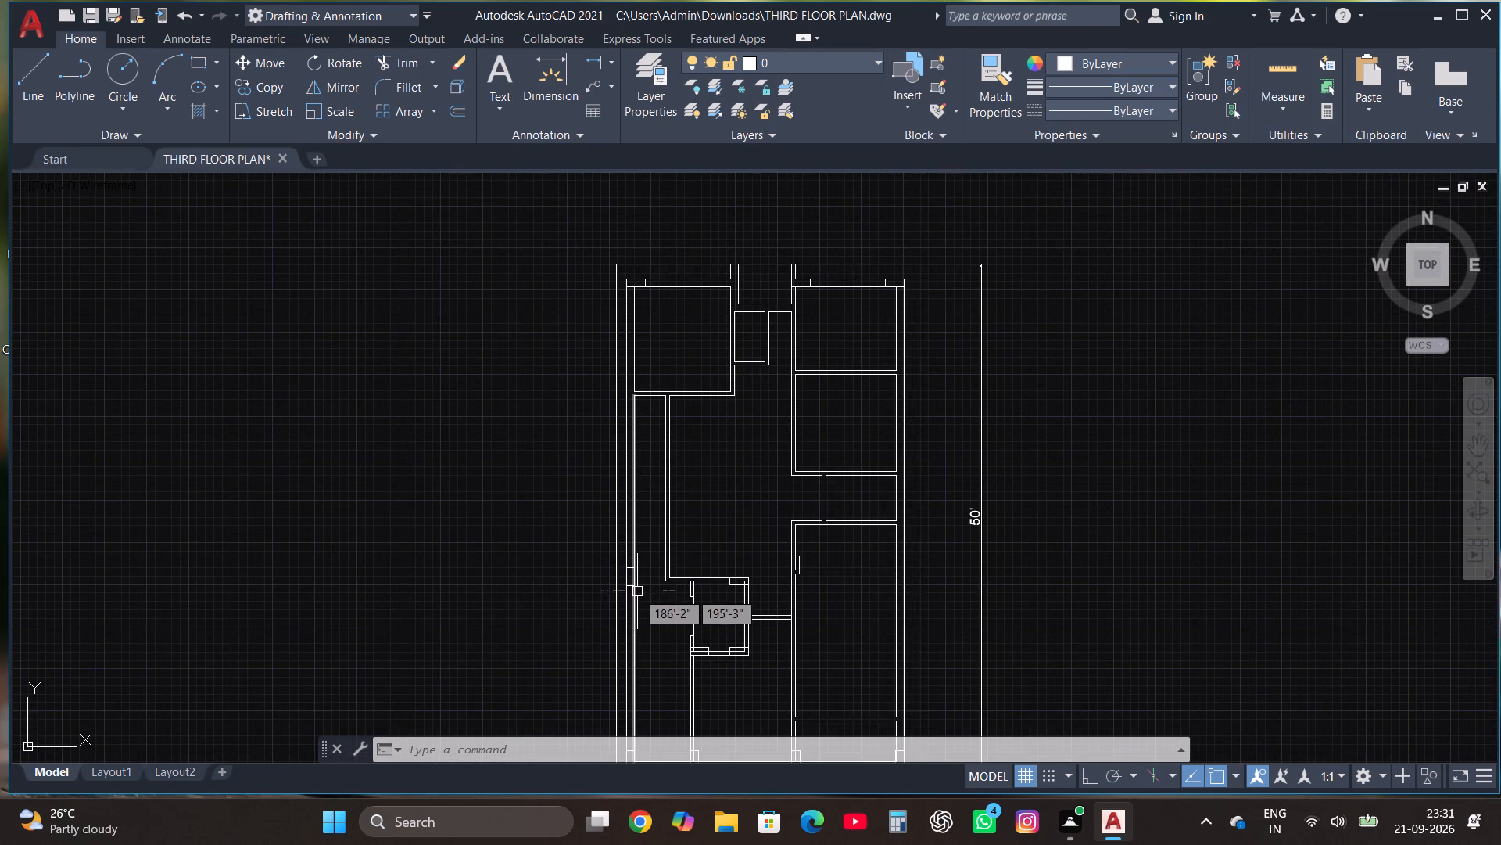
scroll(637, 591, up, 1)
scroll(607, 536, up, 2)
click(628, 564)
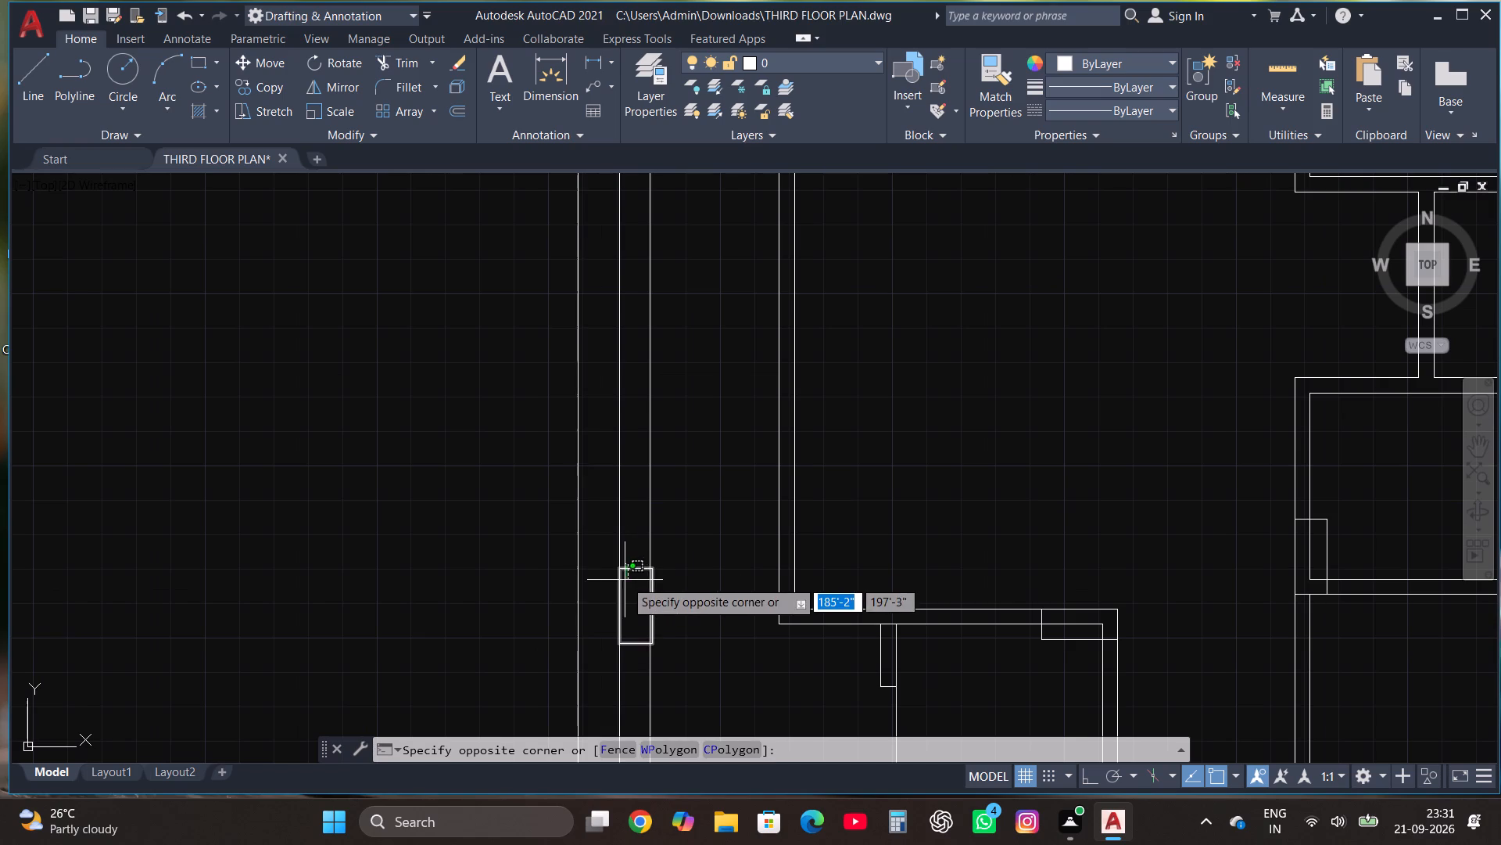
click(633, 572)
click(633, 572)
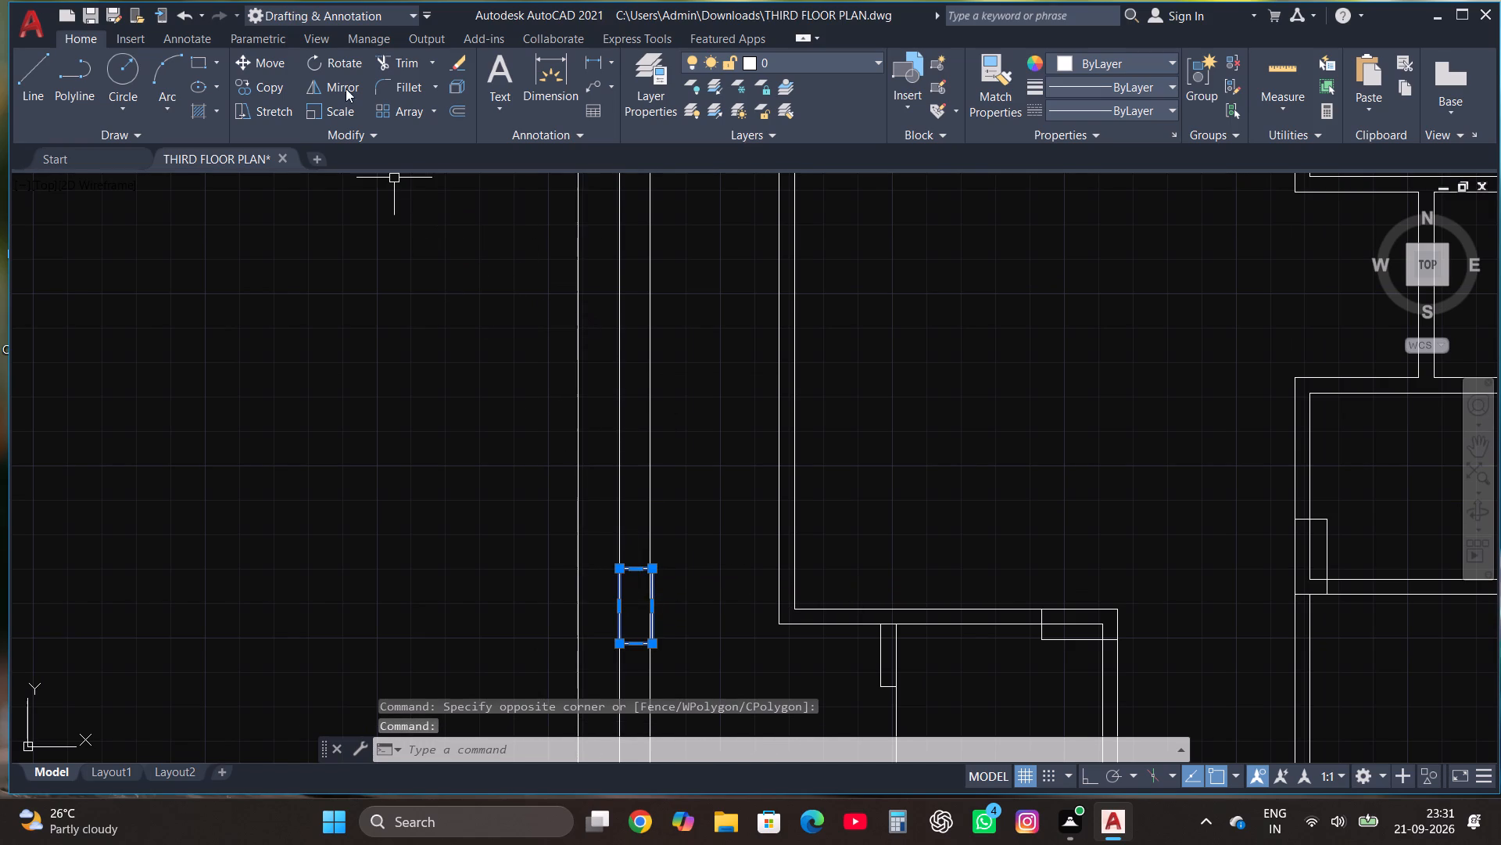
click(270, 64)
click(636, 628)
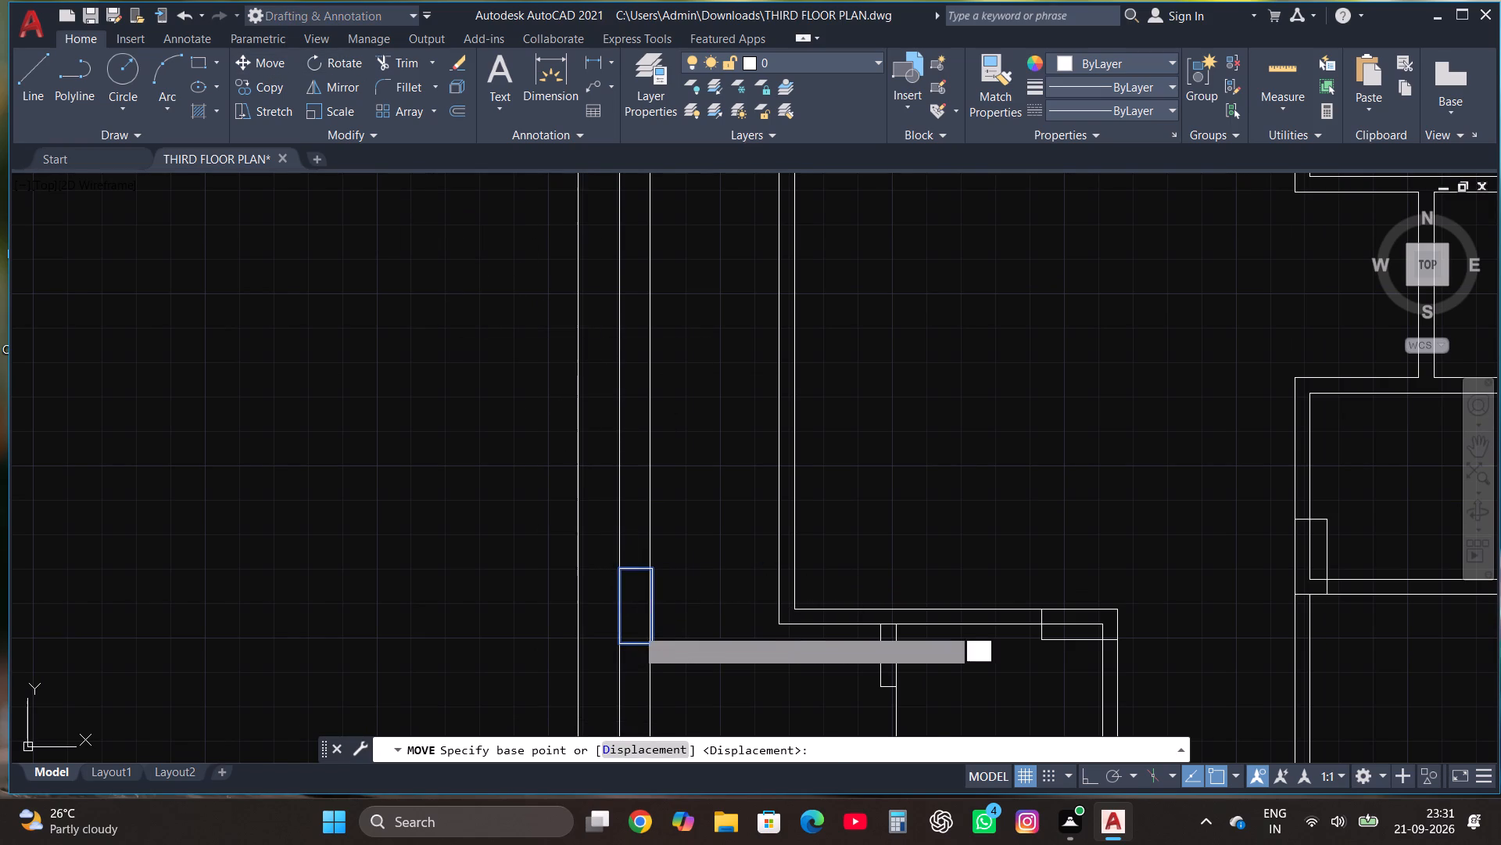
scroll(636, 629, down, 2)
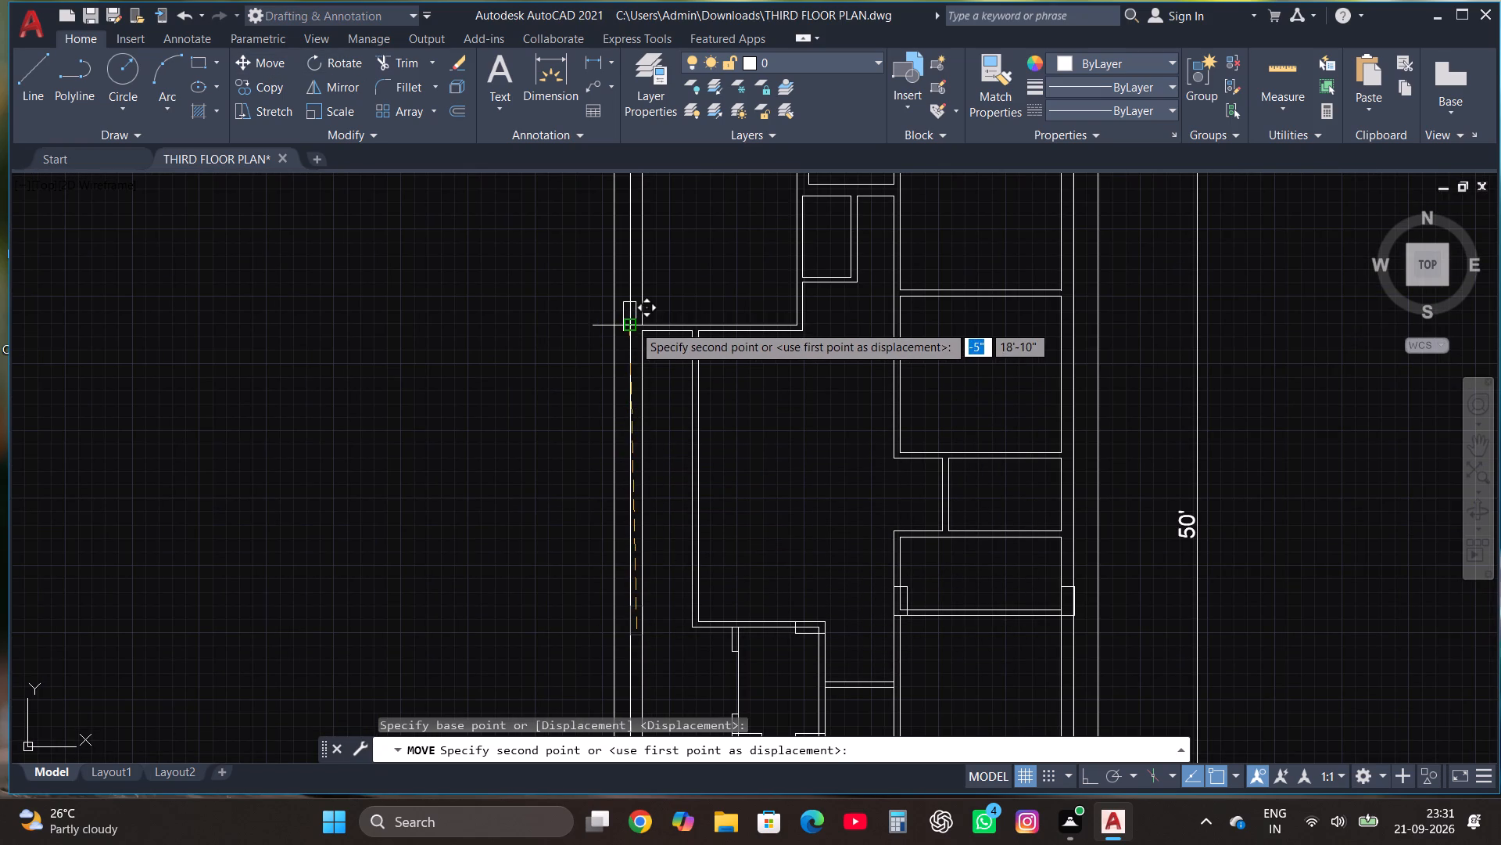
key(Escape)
Copy the left outer wall's column about 18'-7" straight up to the junction with the upper-left room's bottom wall.
click(636, 606)
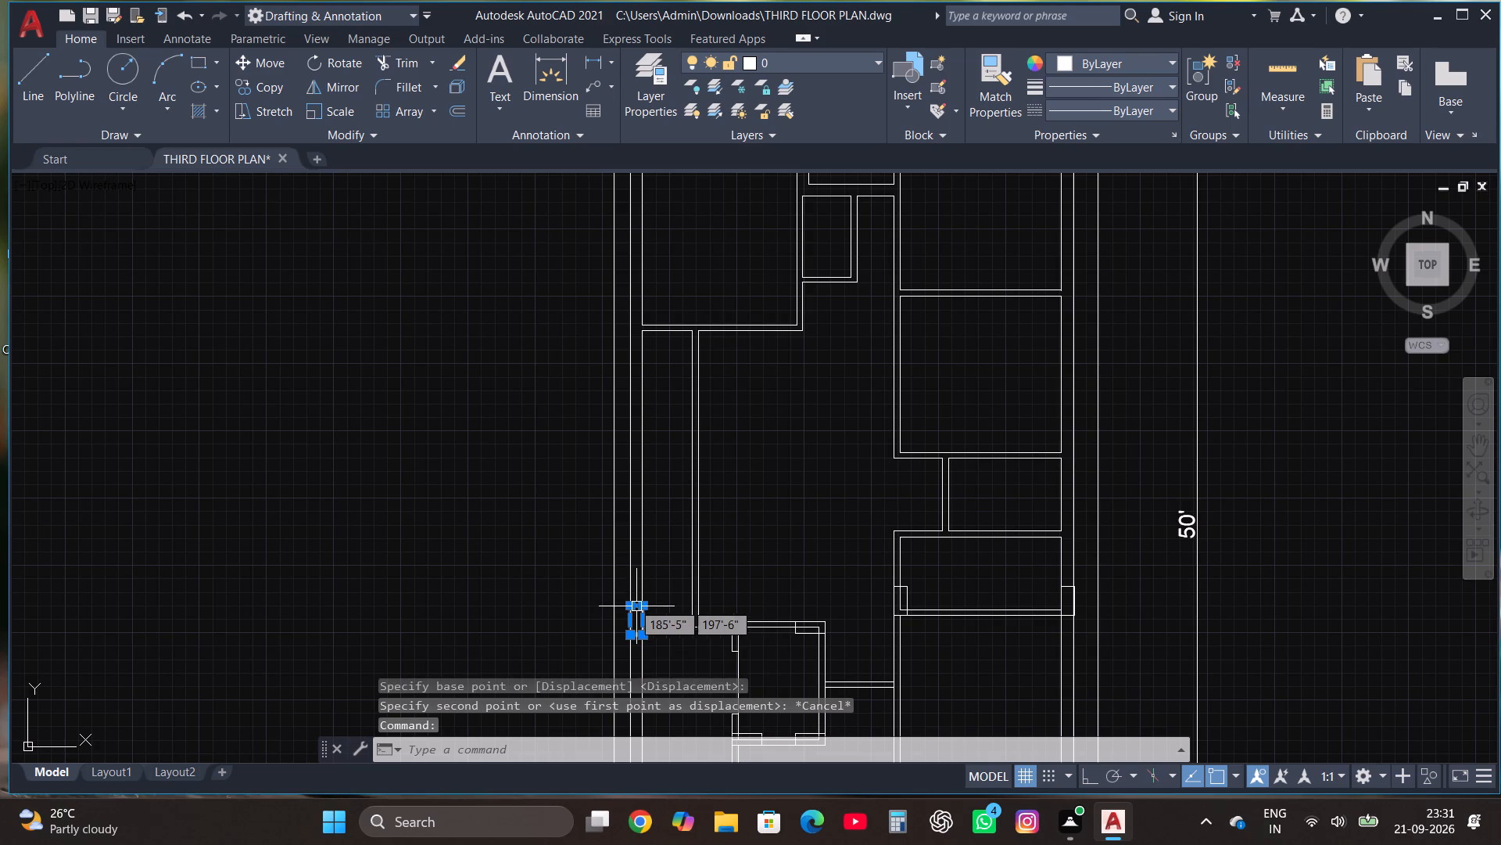
drag(274, 90, 282, 88)
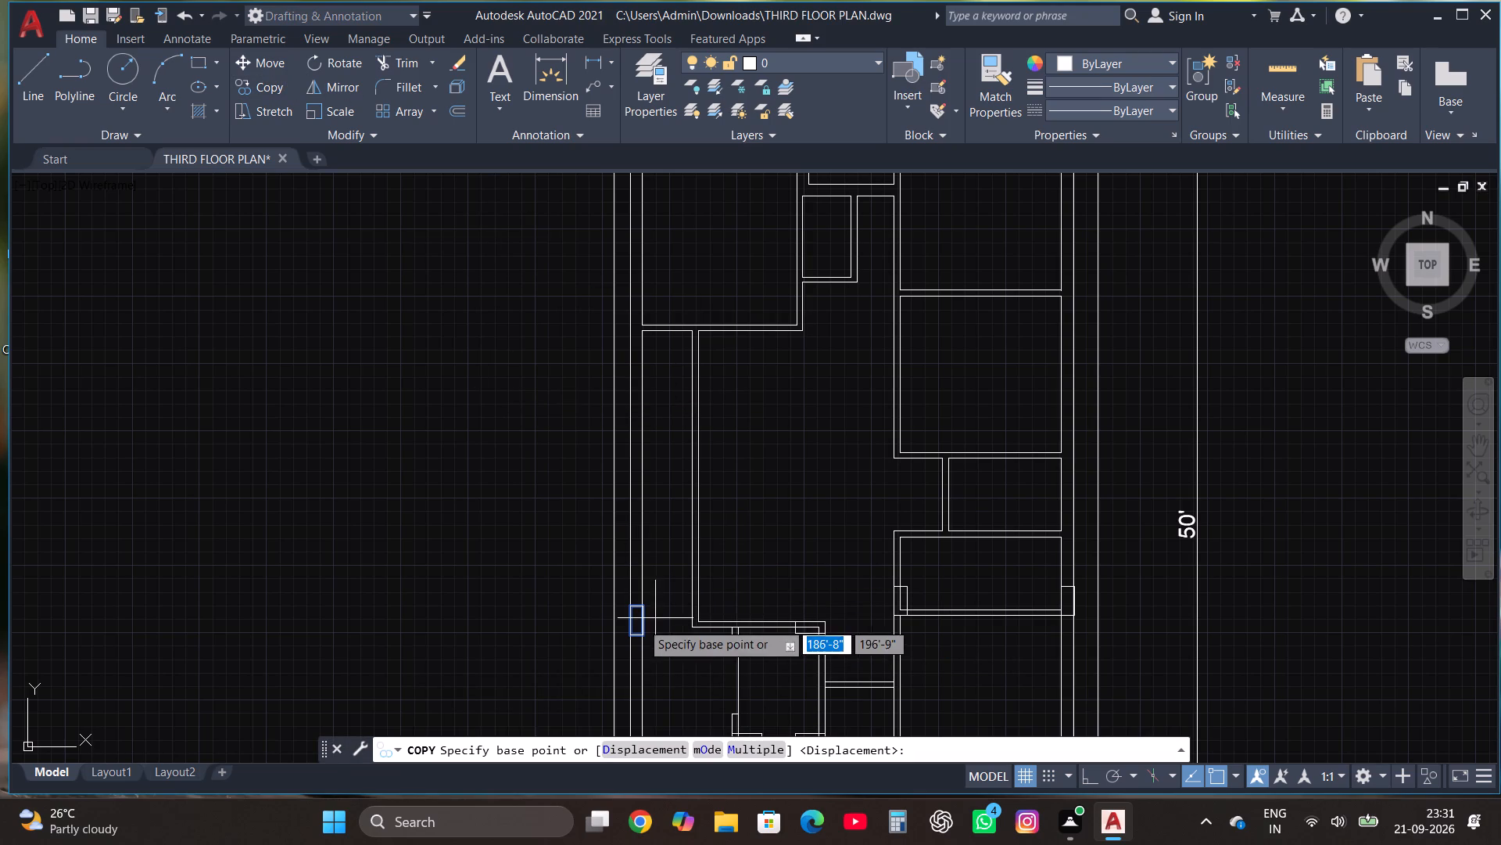
click(638, 624)
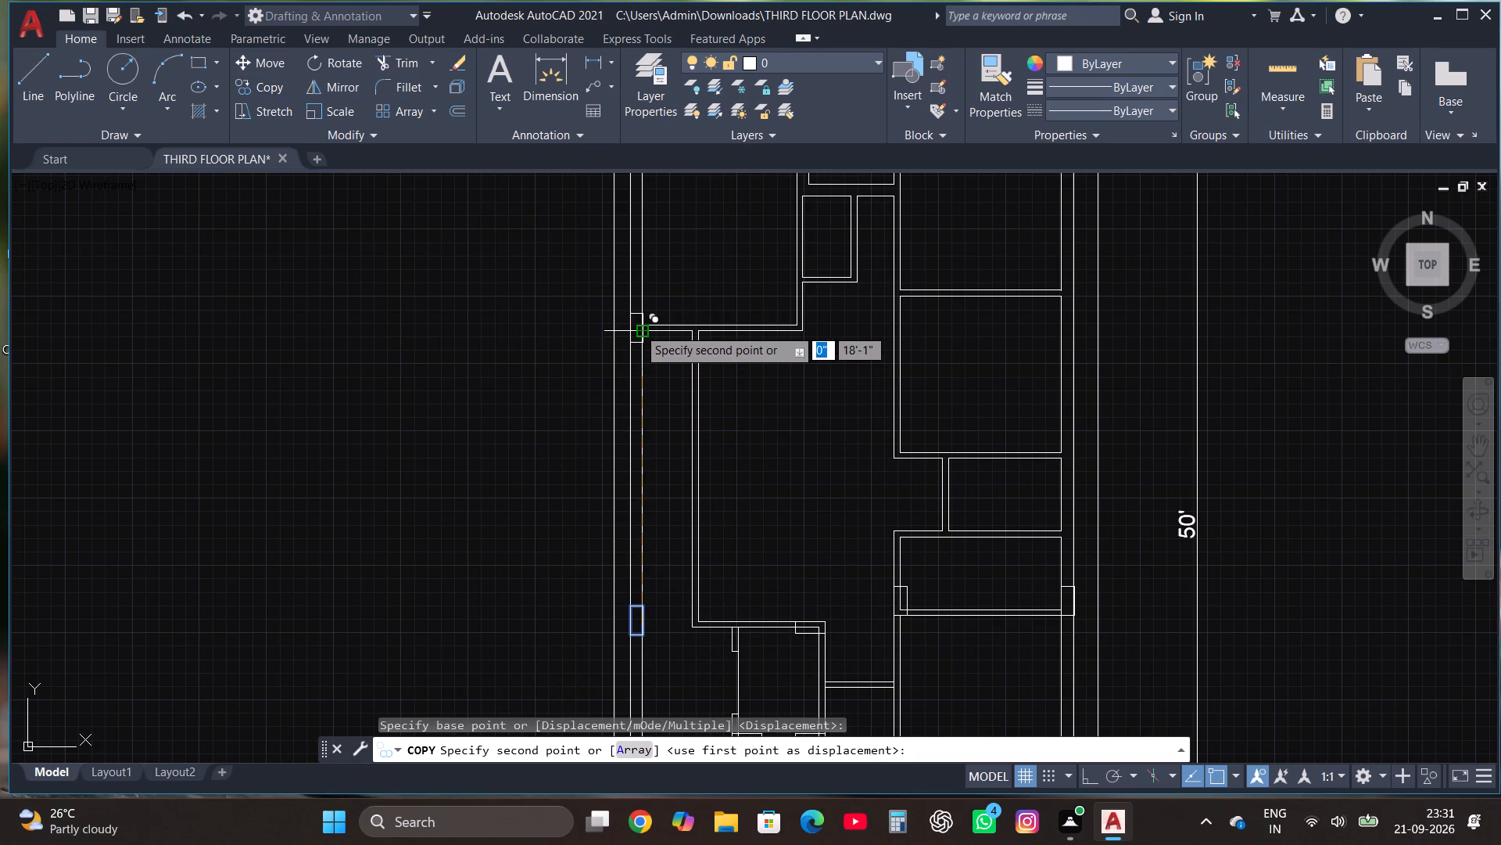
scroll(638, 328, up, 3)
scroll(658, 549, down, 3)
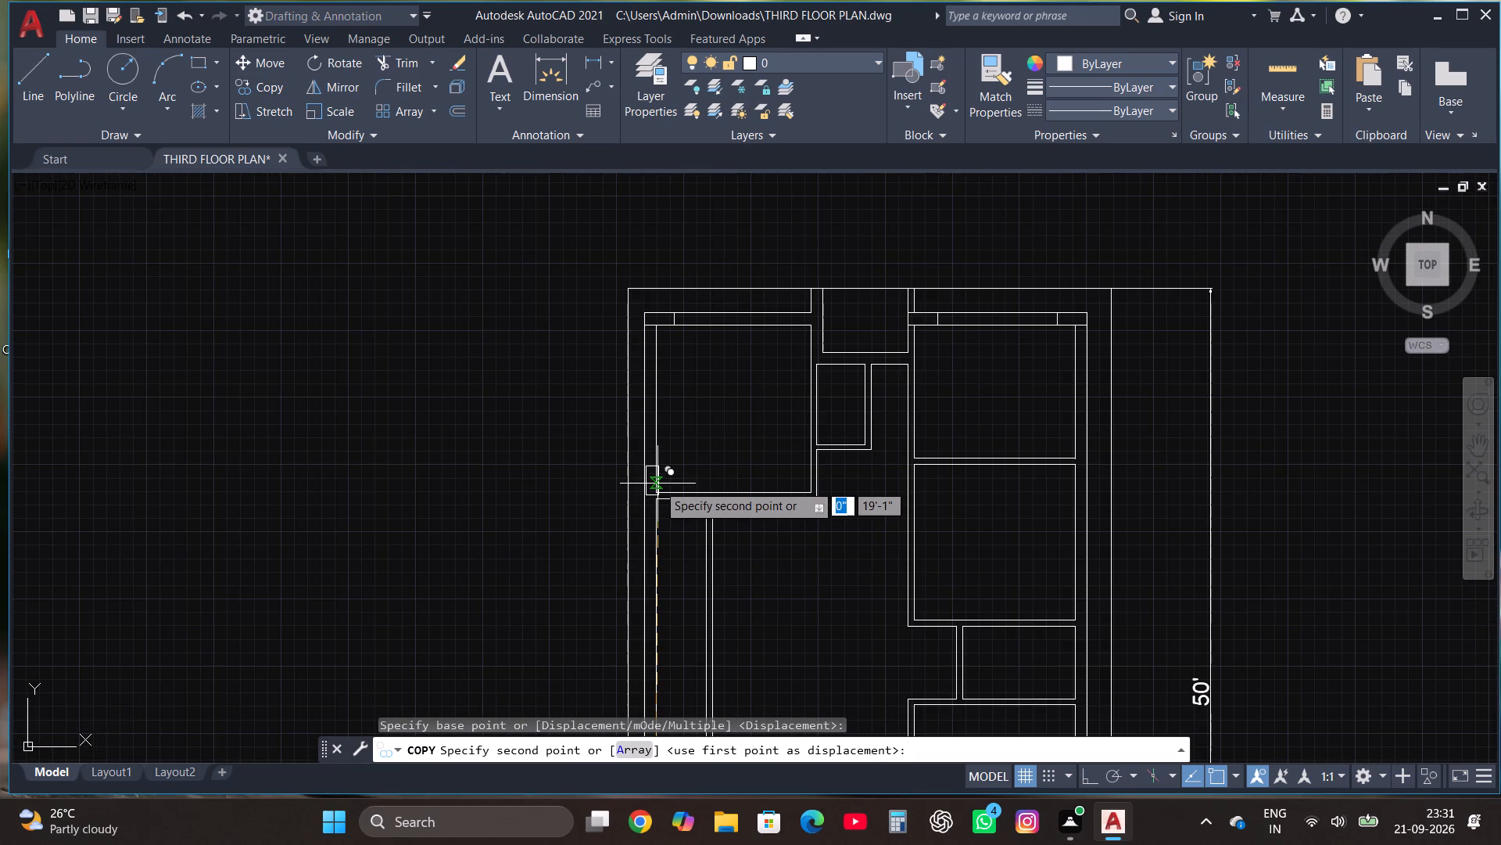
scroll(665, 520, up, 3)
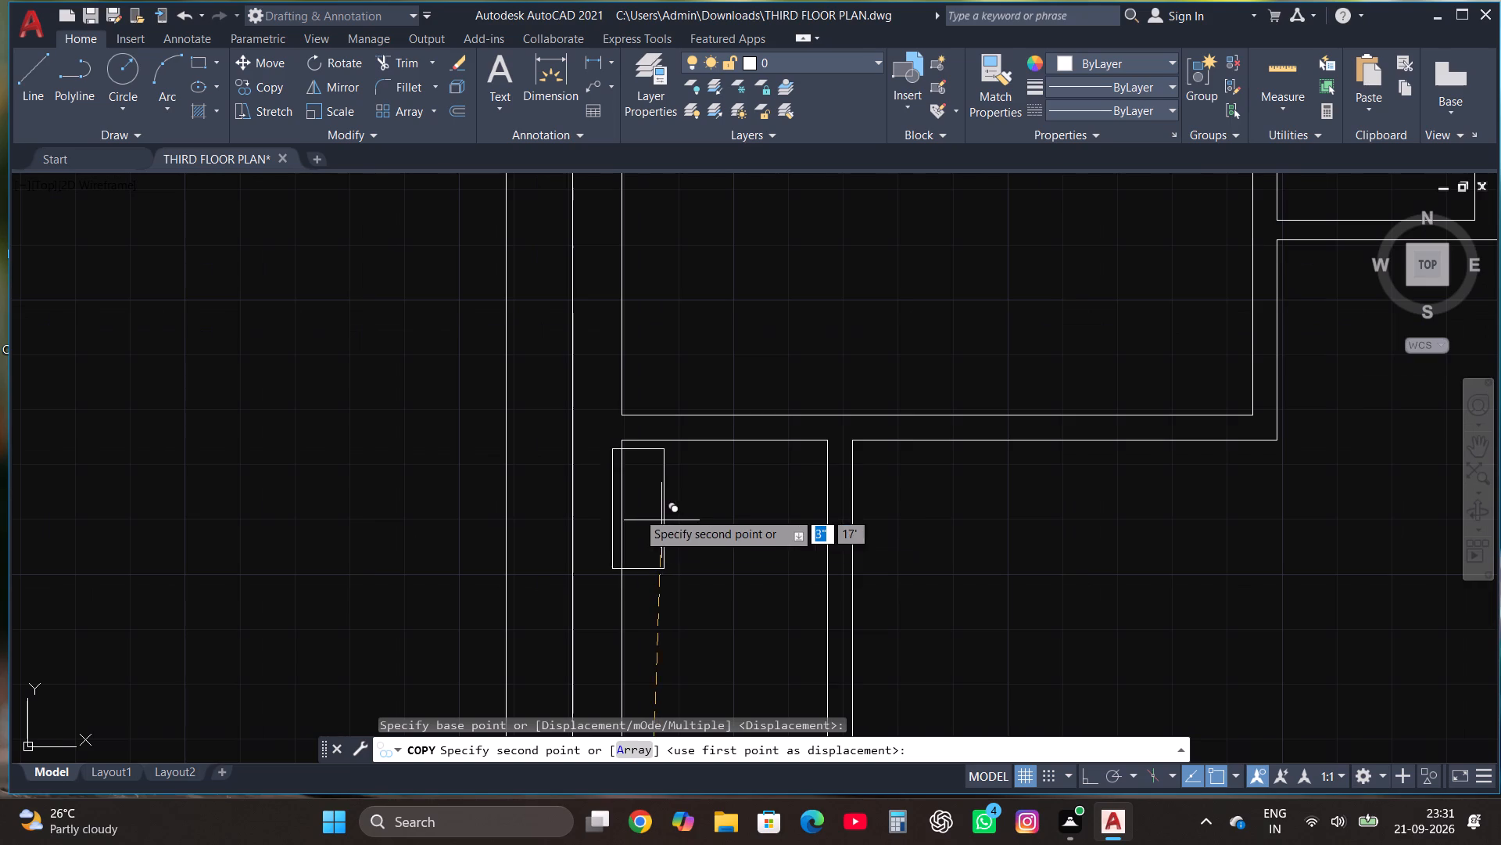
click(622, 406)
key(Escape)
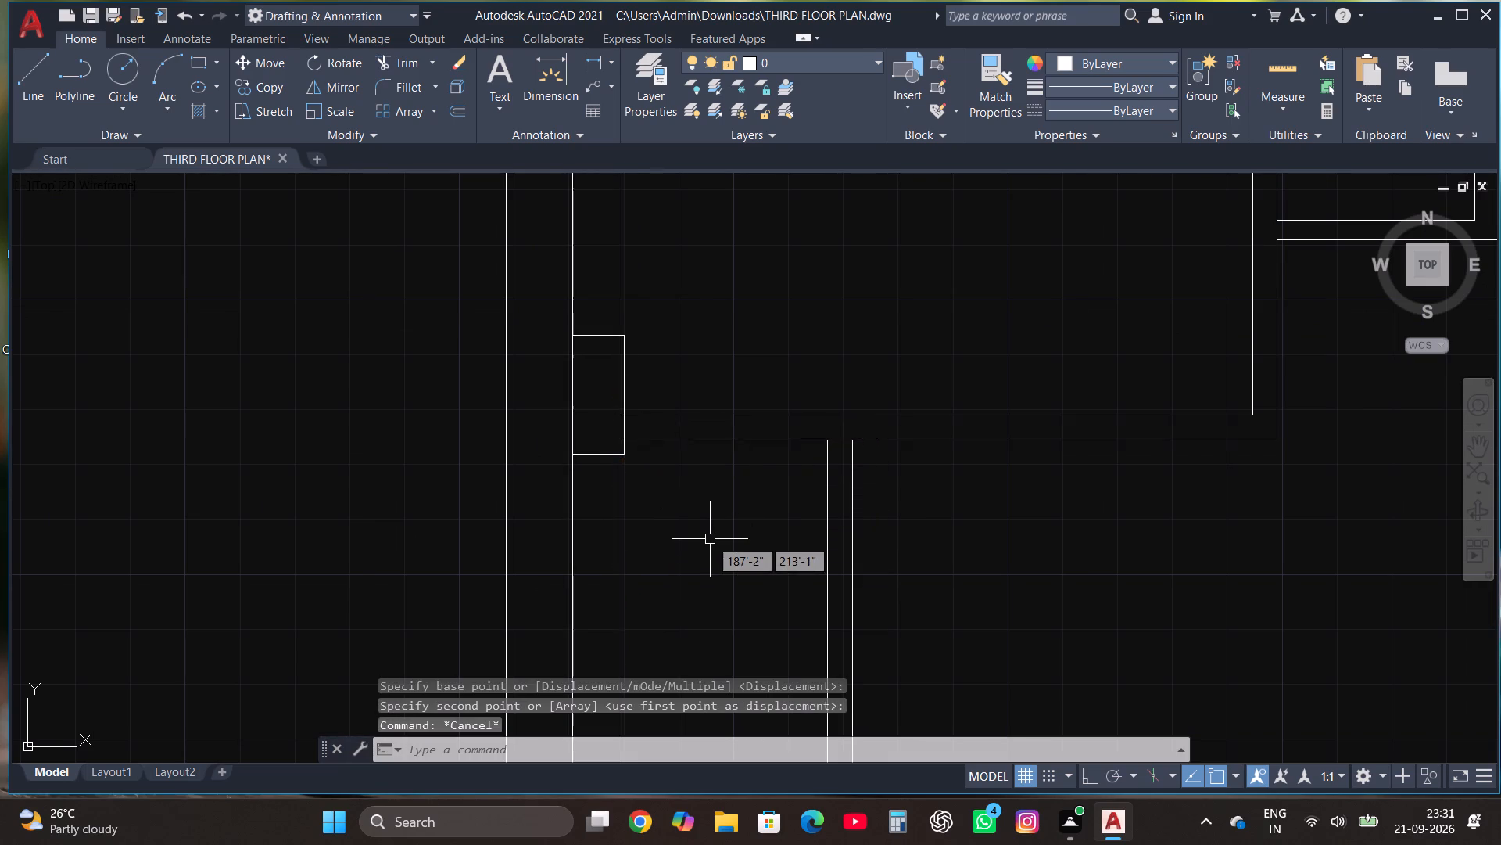
Draw a window about 3'-8" by 9" in the upper-left room's top wall, starting at the corner column's edge, with a horizontal centre line.
scroll(710, 539, down, 3)
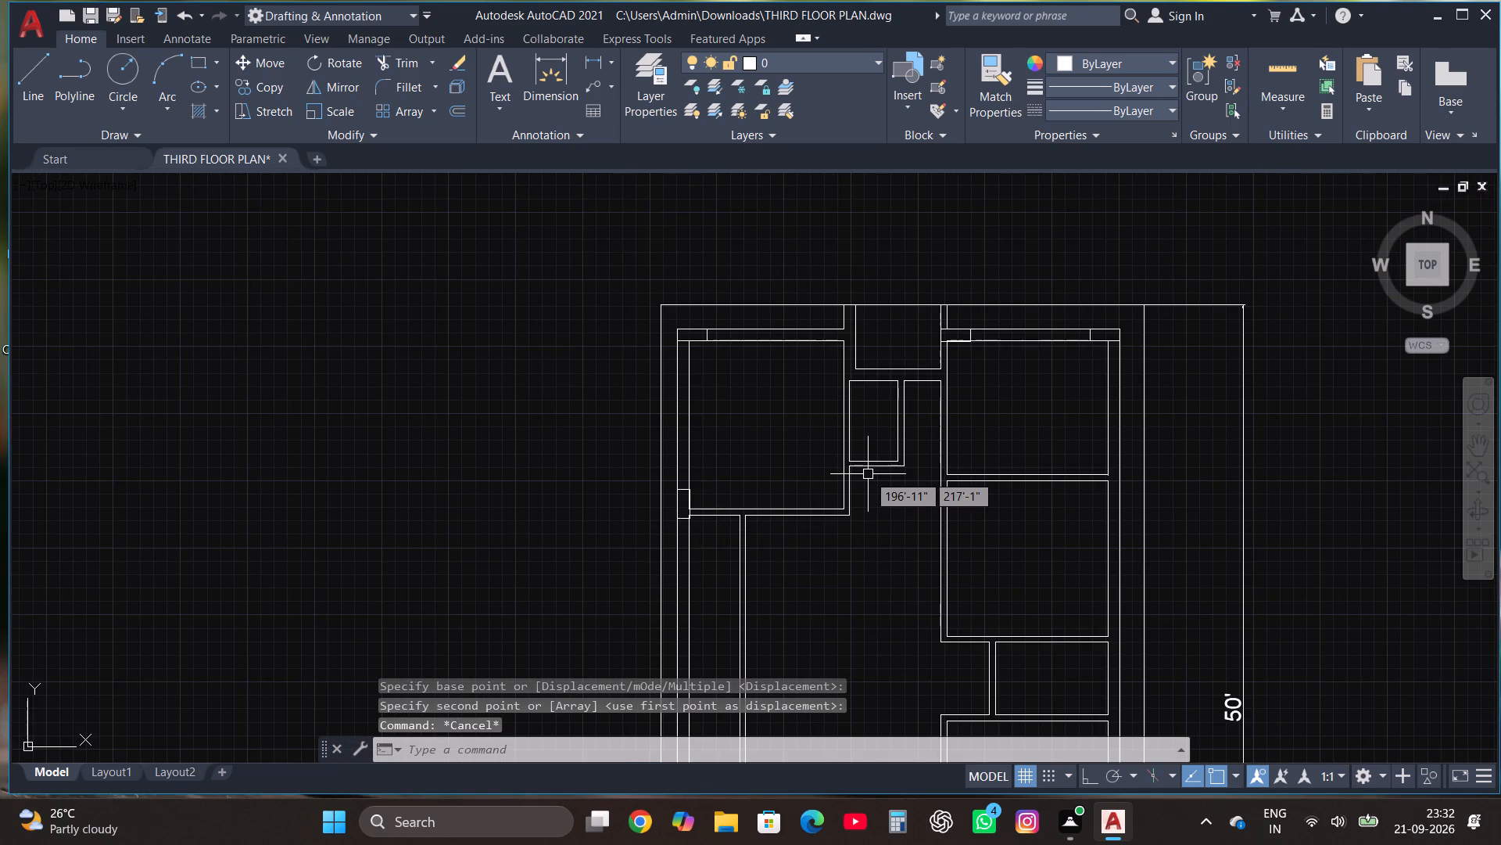
scroll(809, 472, down, 1)
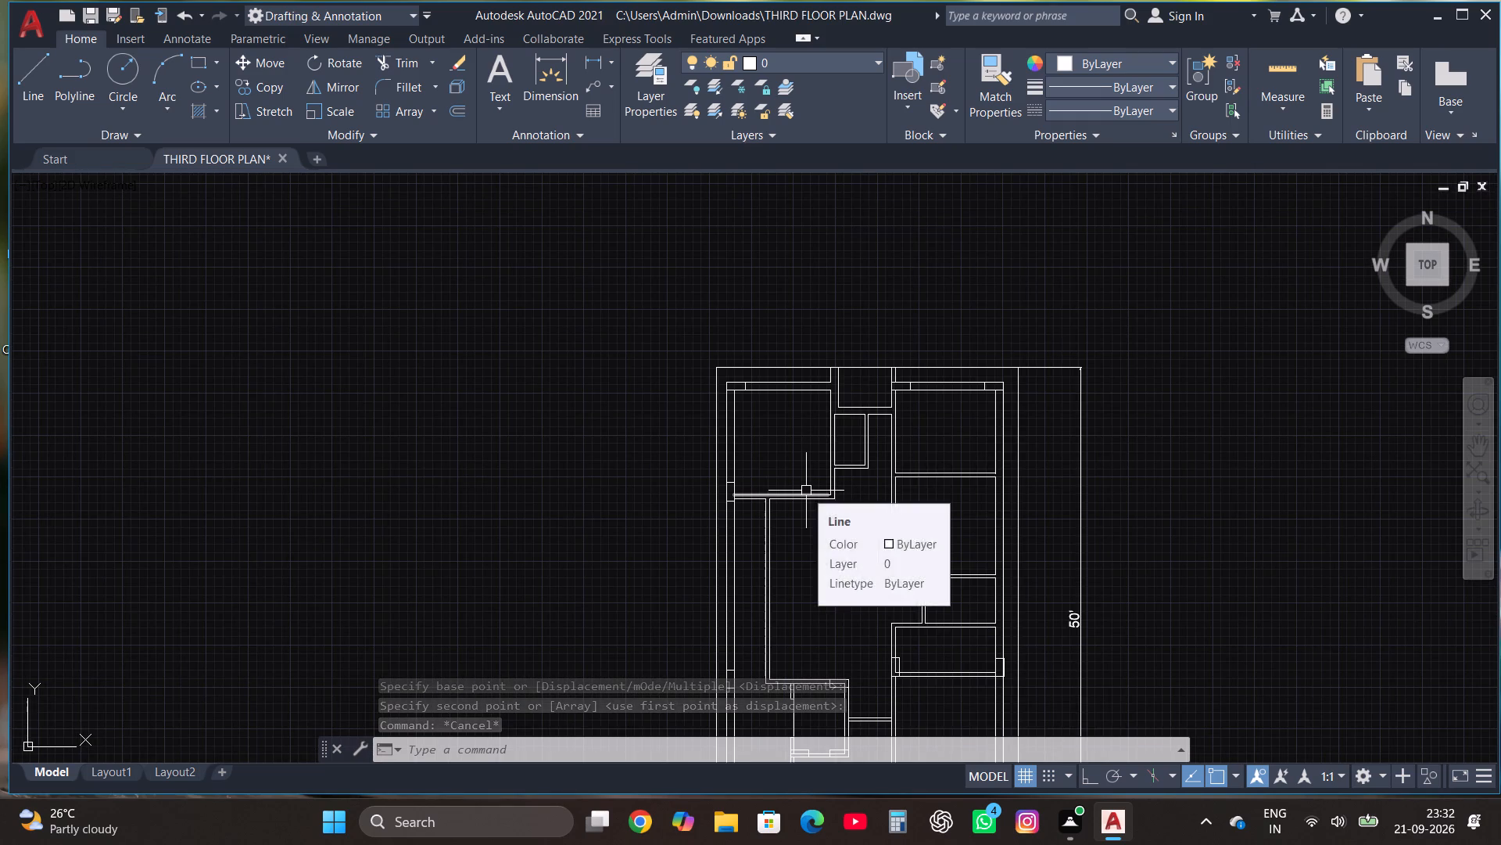
scroll(811, 378, up, 3)
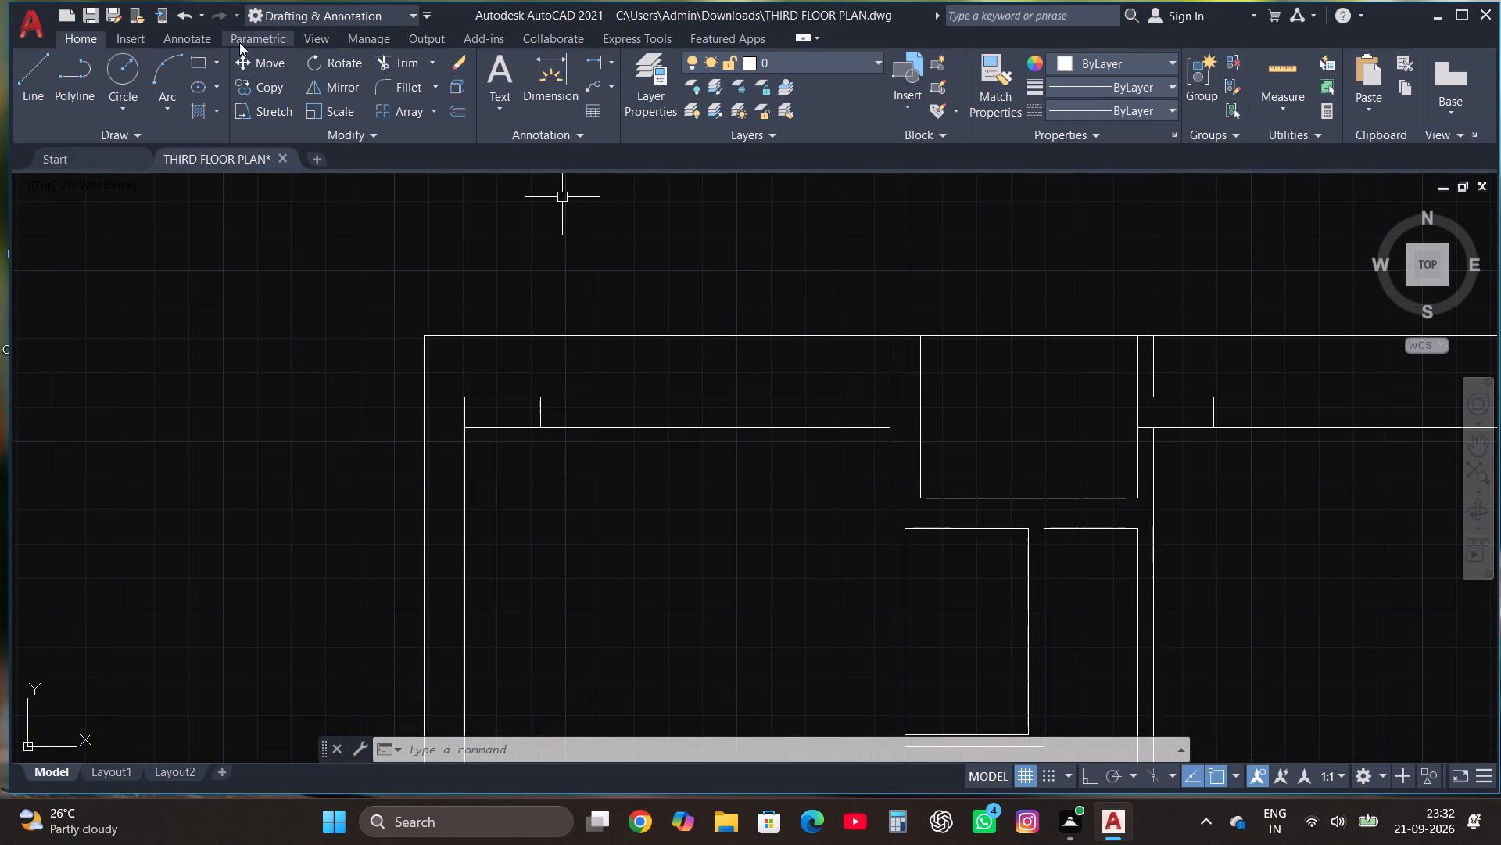
click(199, 58)
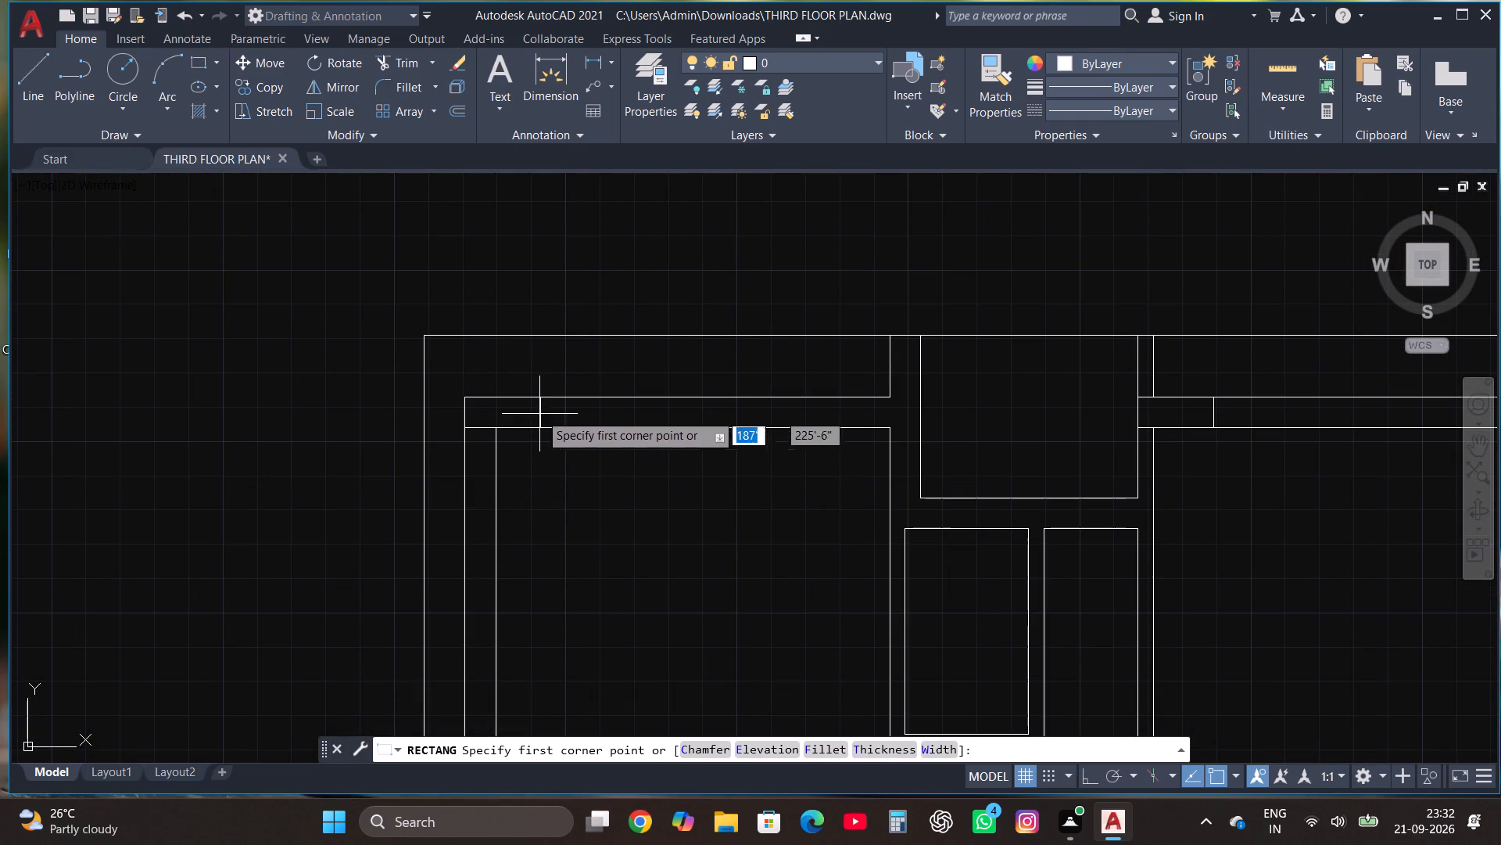
click(546, 399)
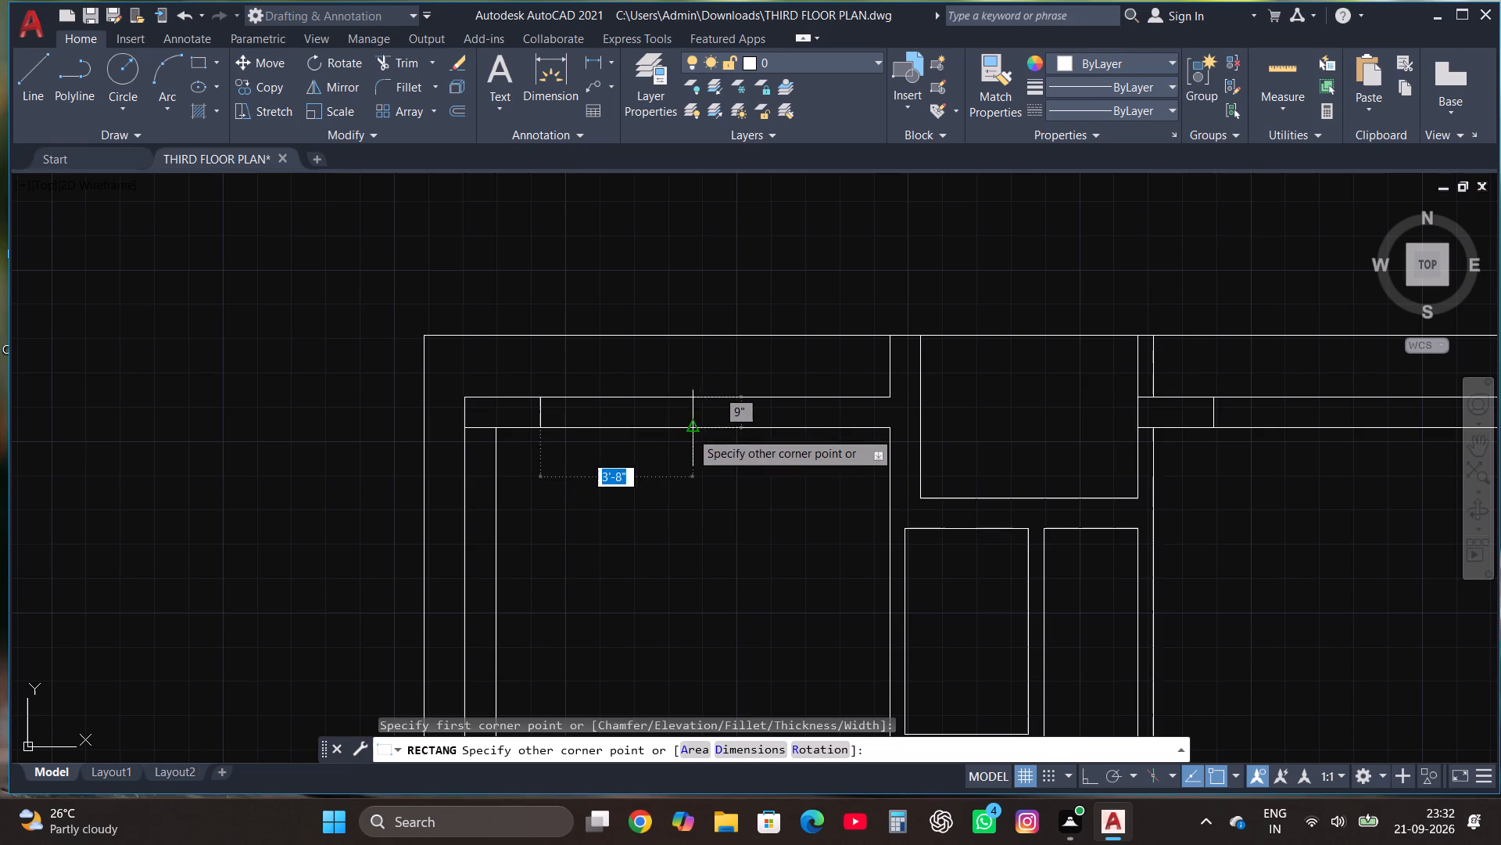
click(690, 431)
click(25, 58)
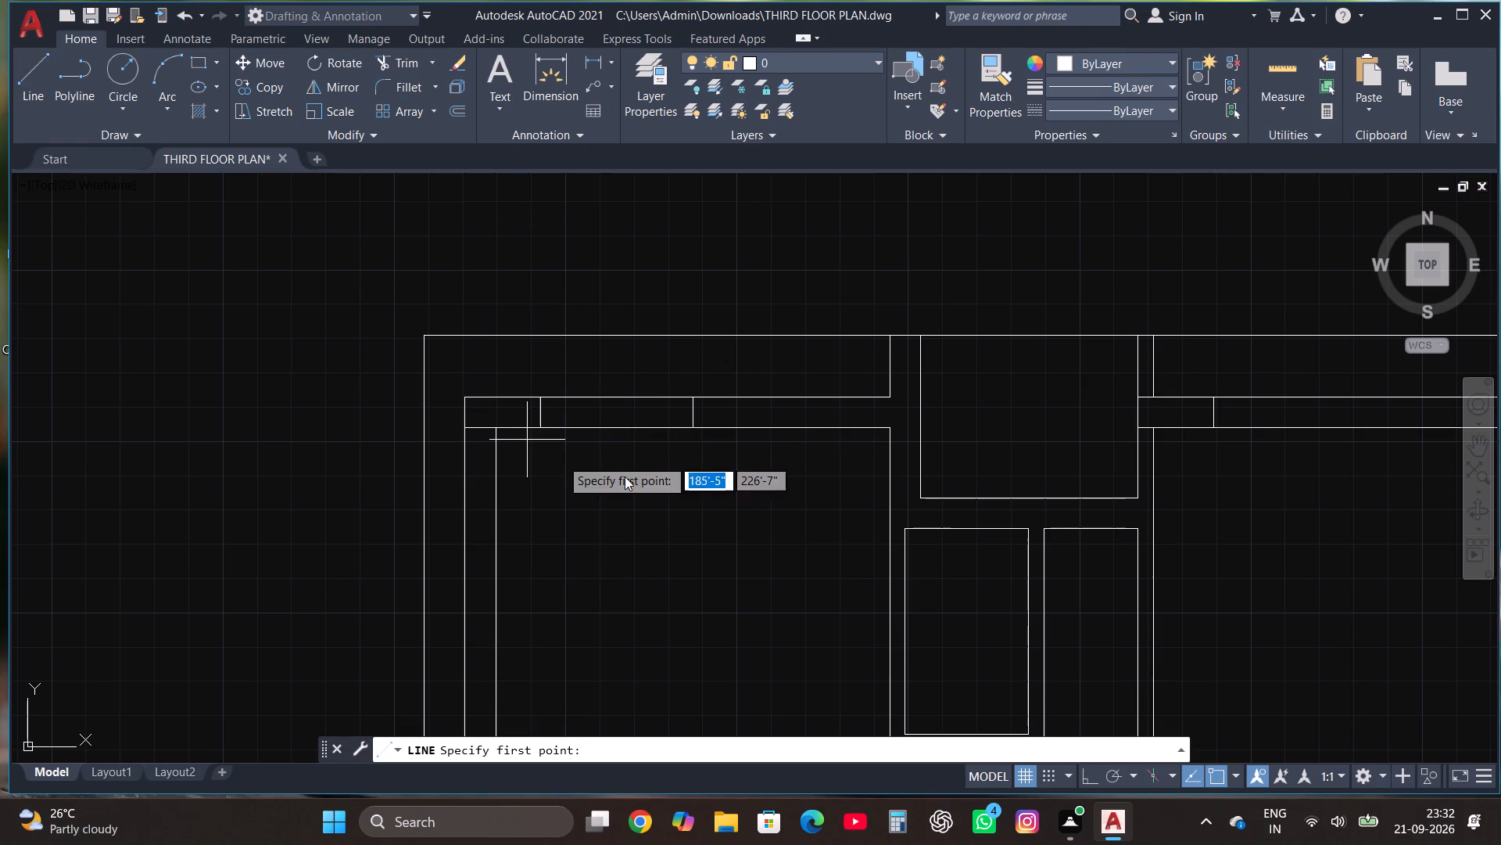
click(541, 411)
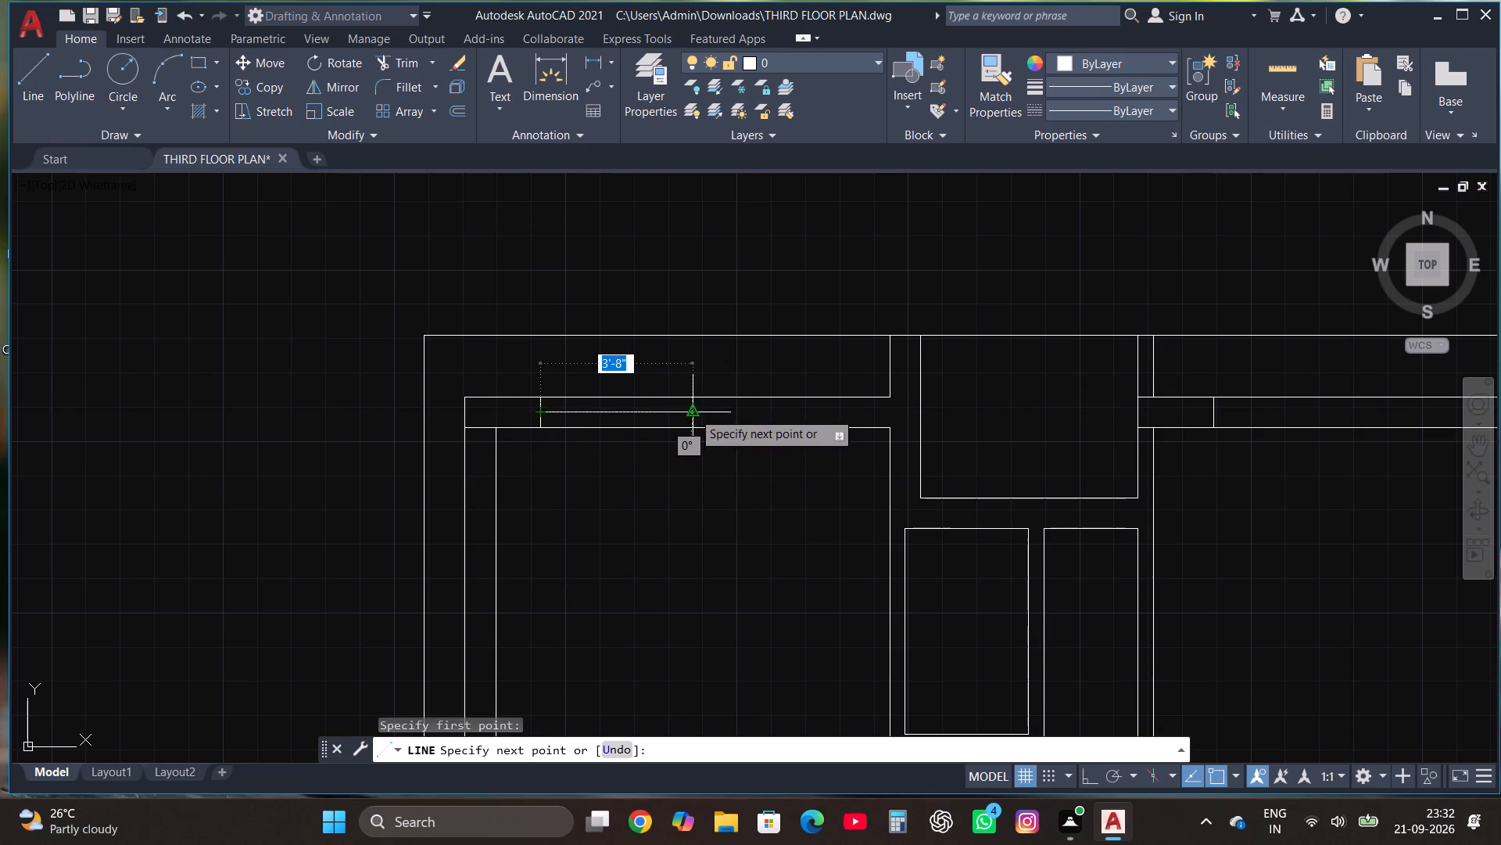
click(693, 412)
key(Escape)
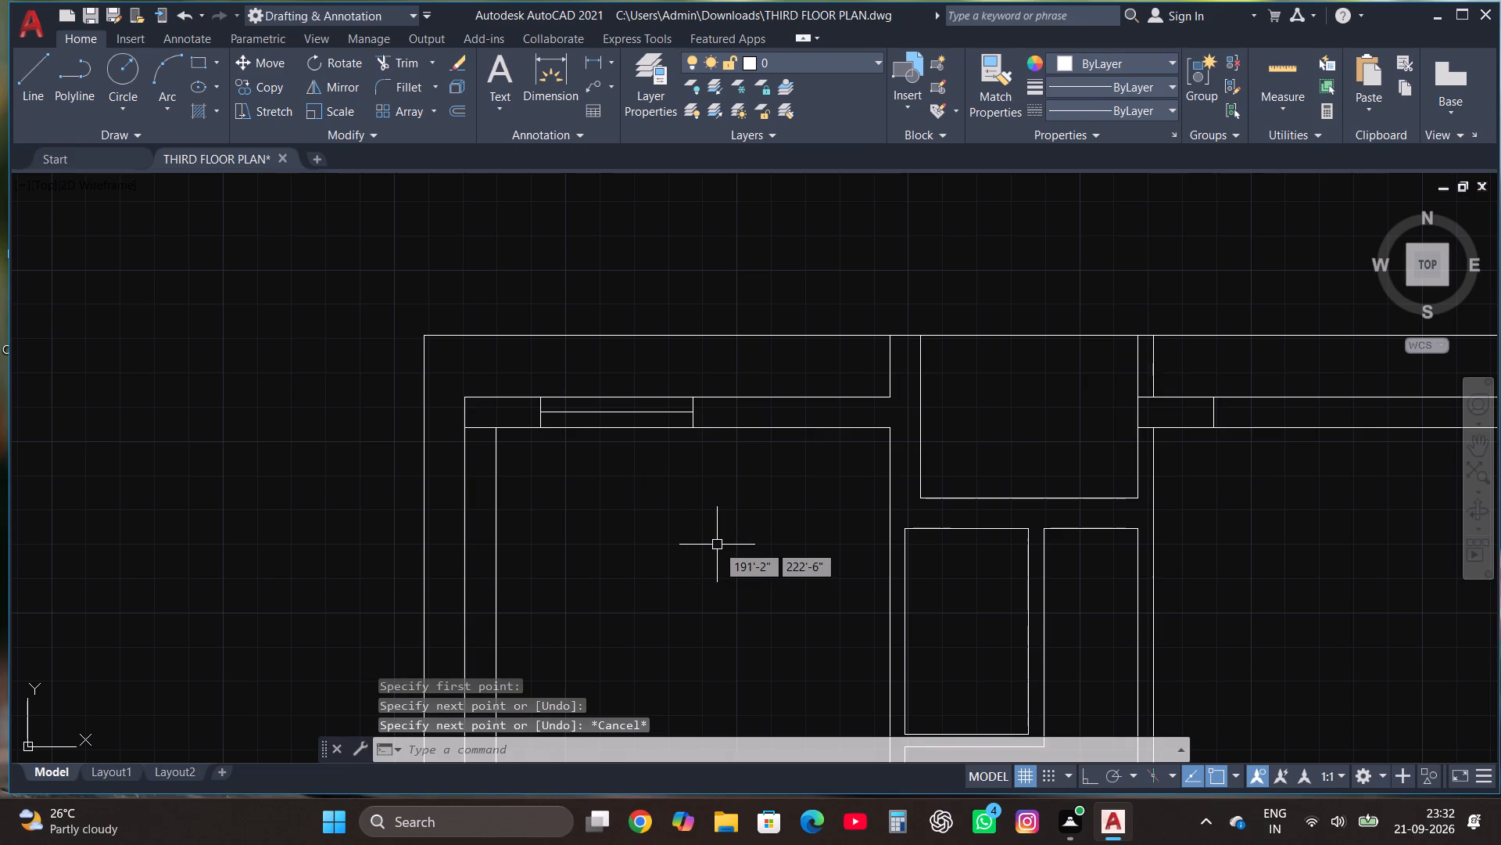
Draw a window about 5'-4" by 6" along the outer edge of the recess between the two upper rooms, with a horizontal centre line.
scroll(719, 548, down, 1)
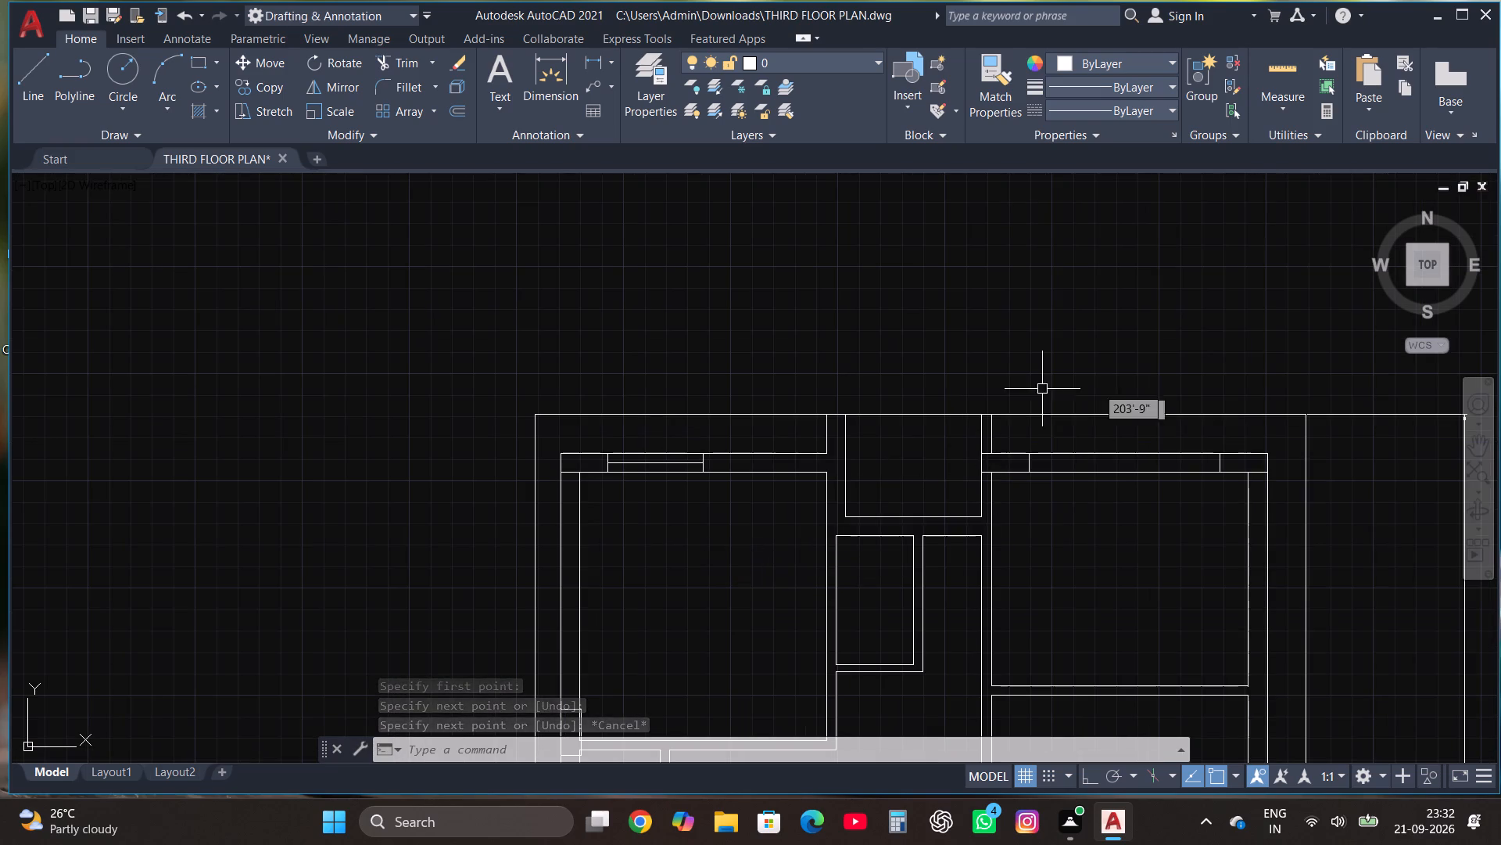
scroll(1007, 401, up, 3)
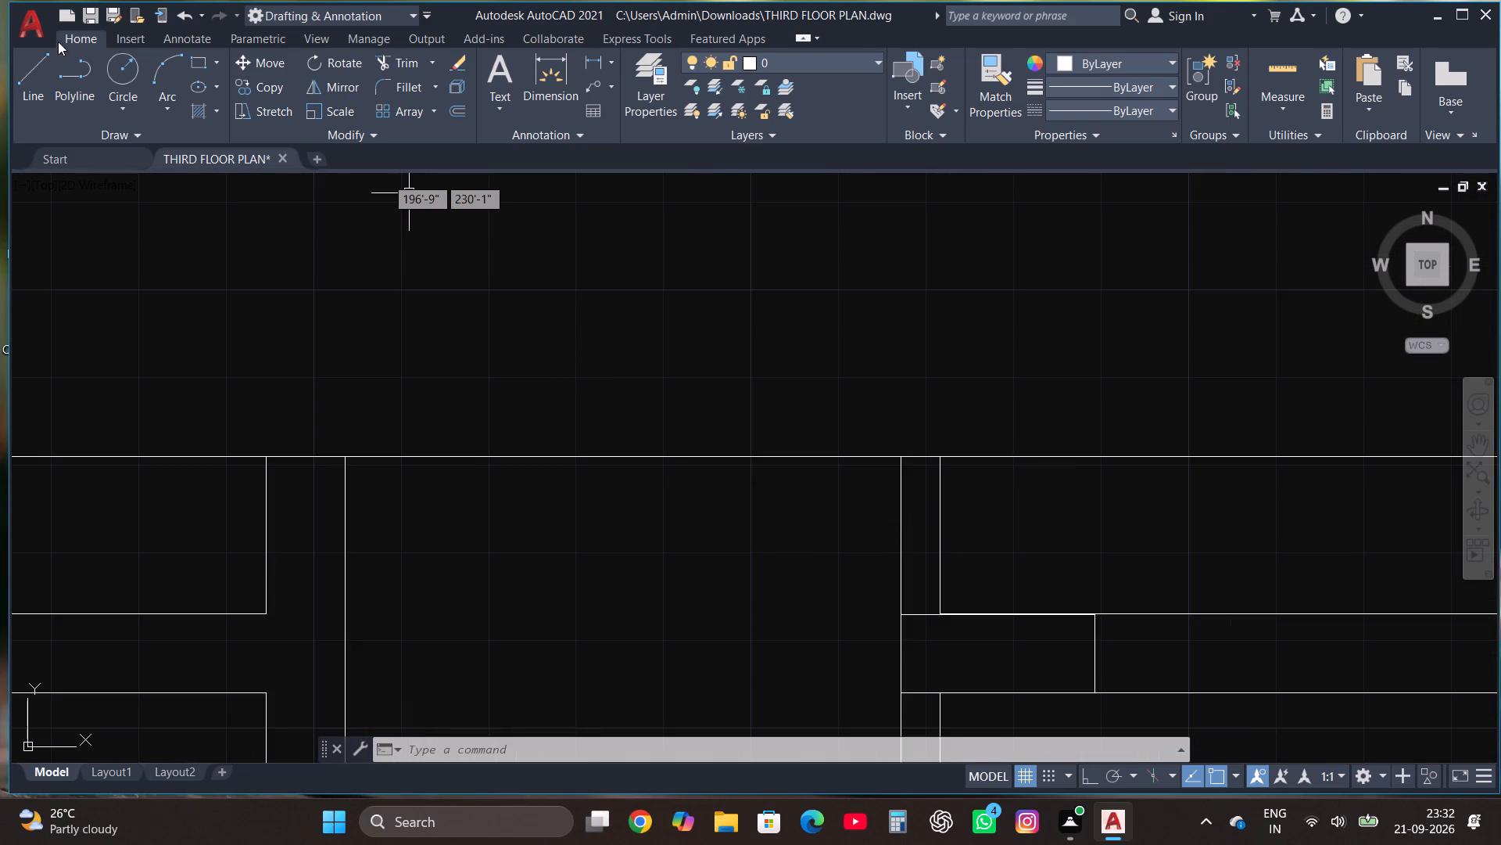
click(201, 67)
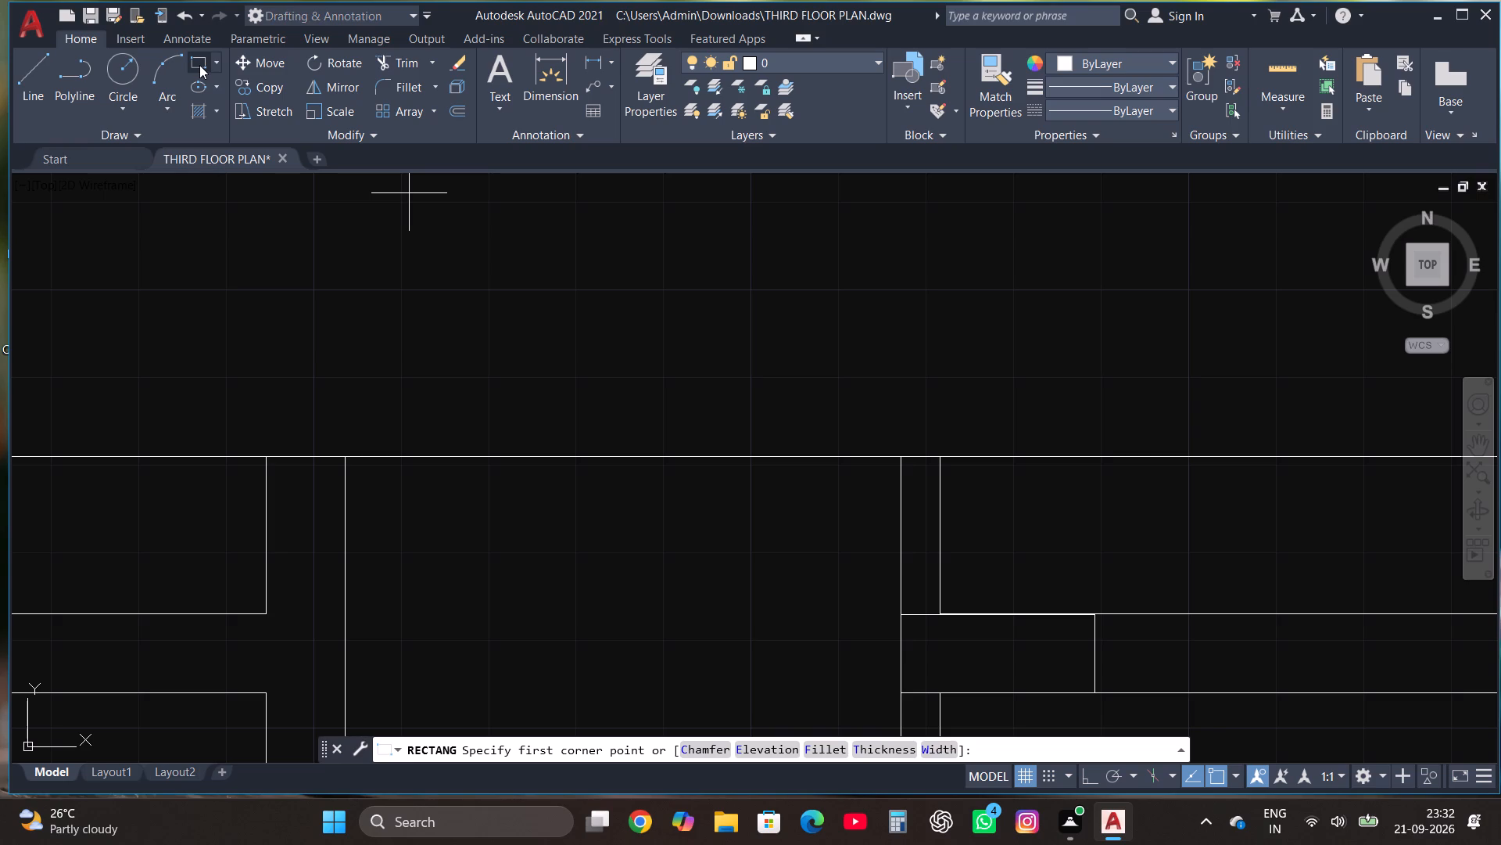
click(342, 457)
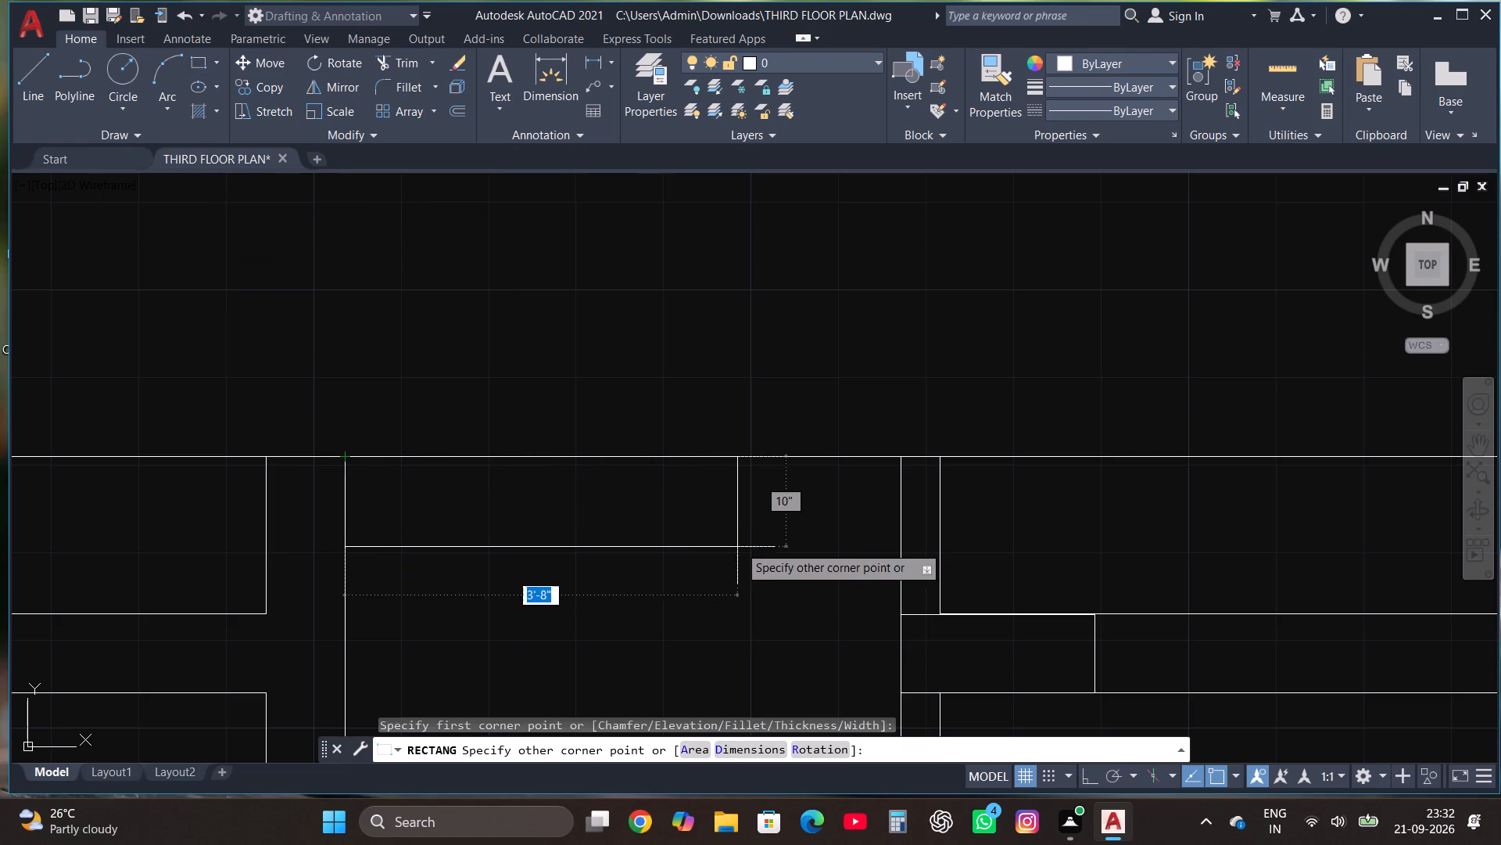
click(901, 508)
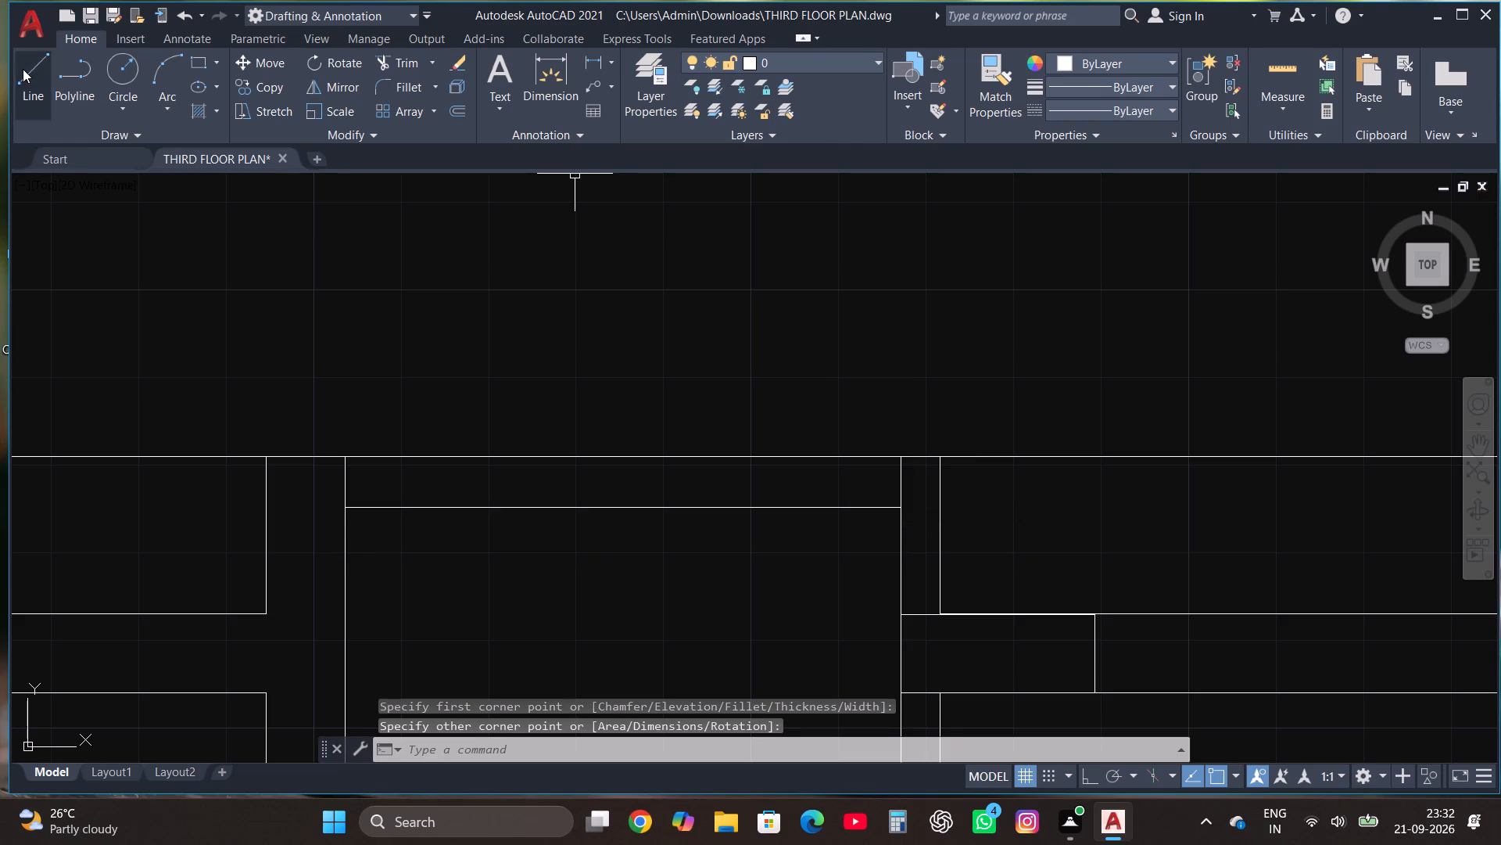
click(24, 69)
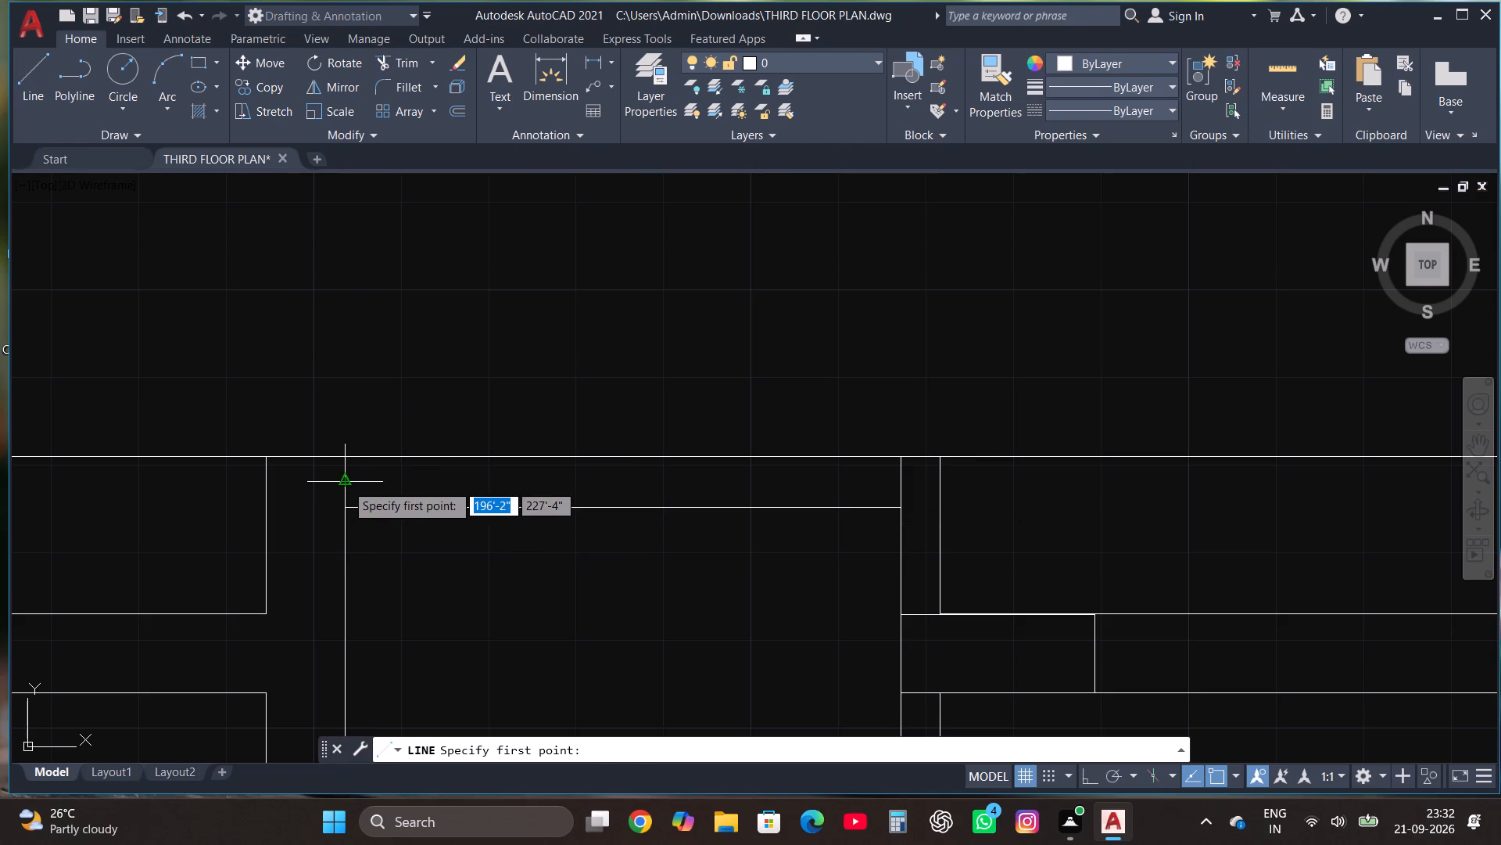
click(346, 484)
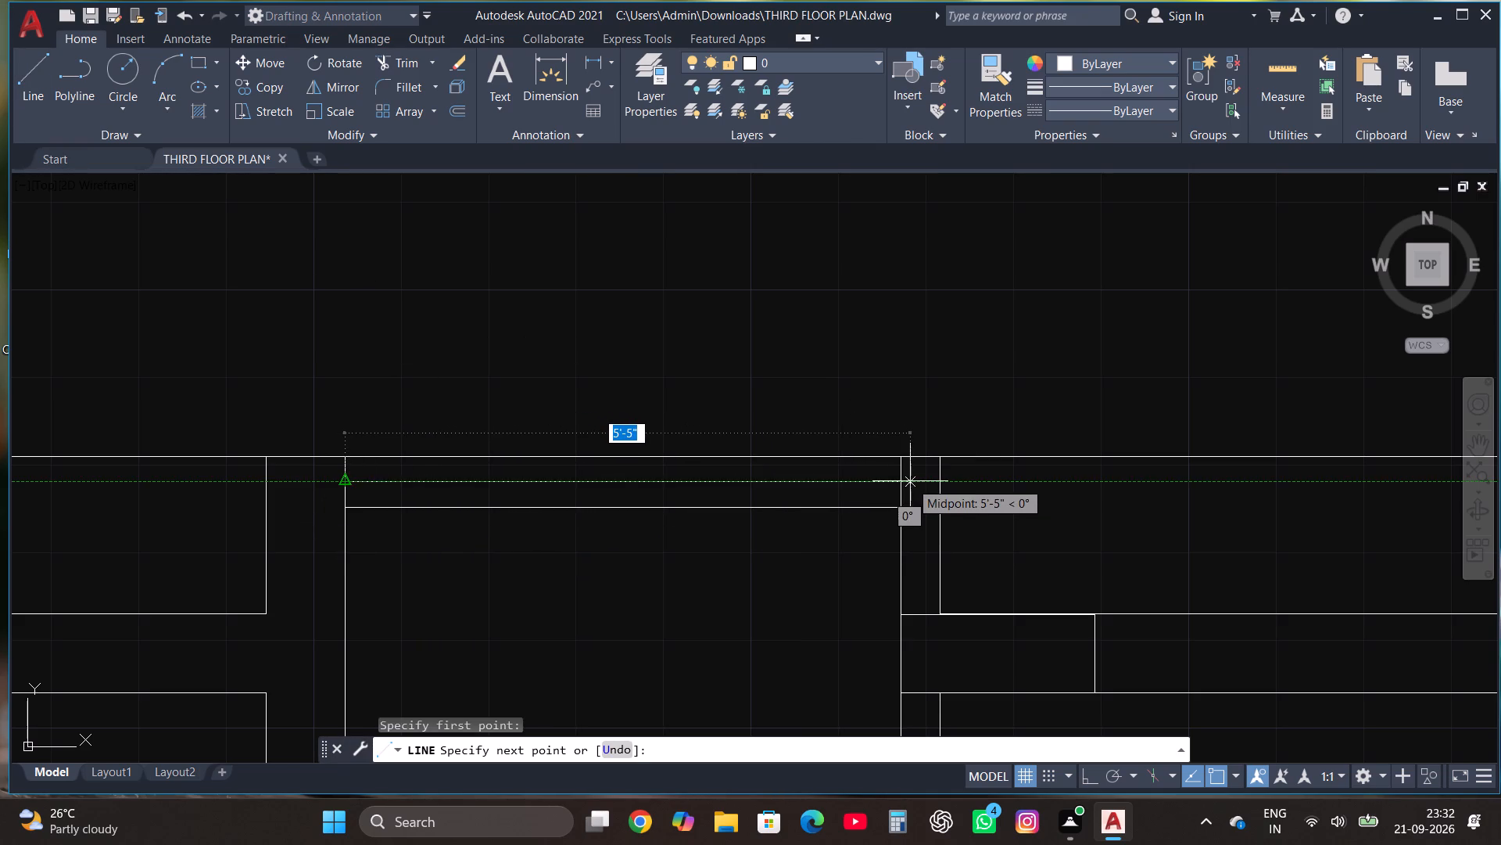
click(902, 483)
key(Escape)
Draw a window across the full thickness of the upper-right room's right wall, with a vertical centre line between its end midpoints.
scroll(794, 369, down, 1)
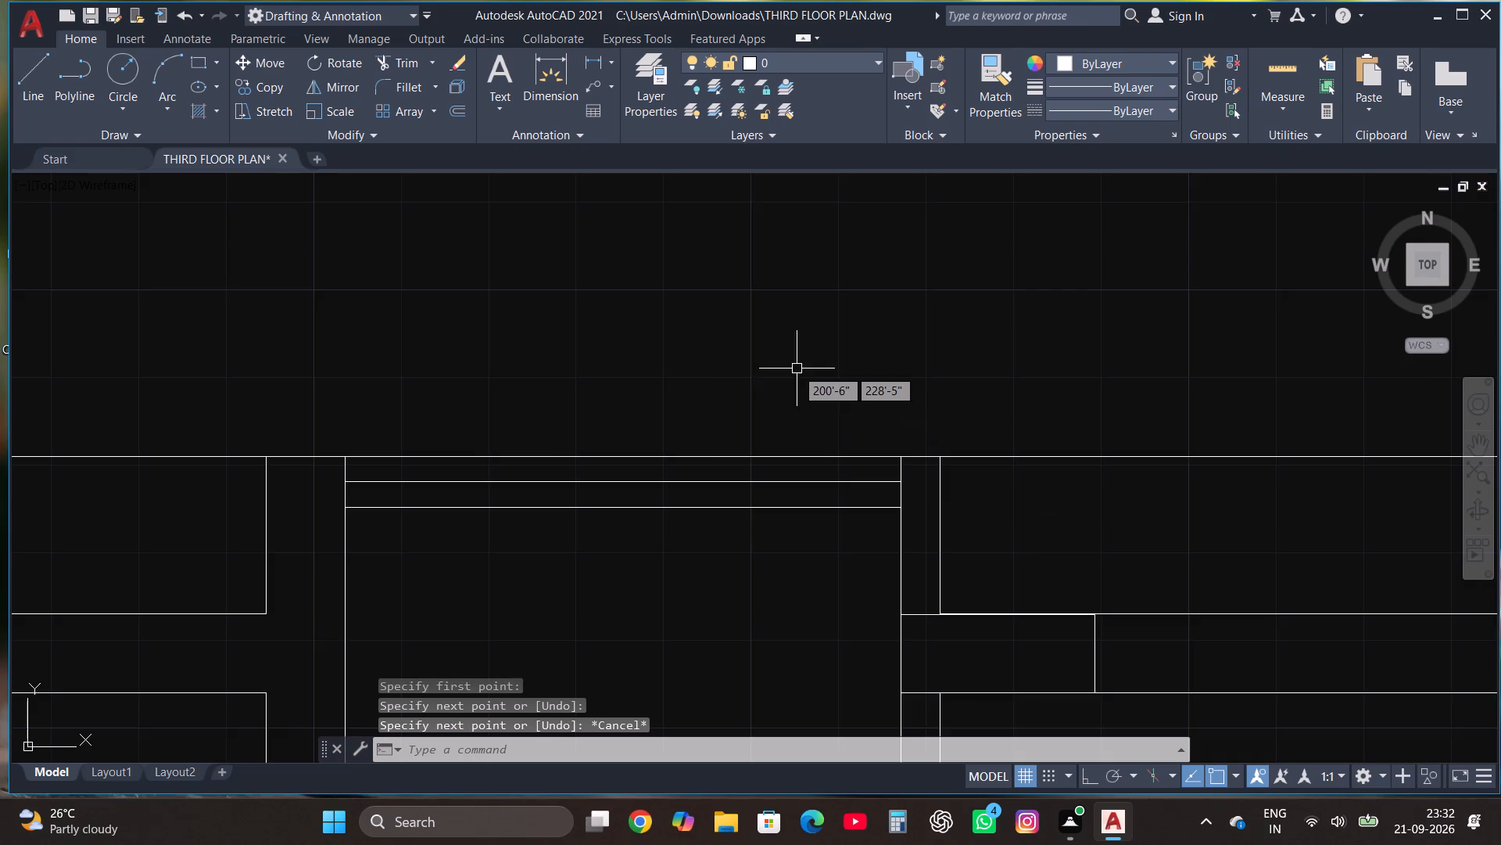
scroll(793, 369, down, 1)
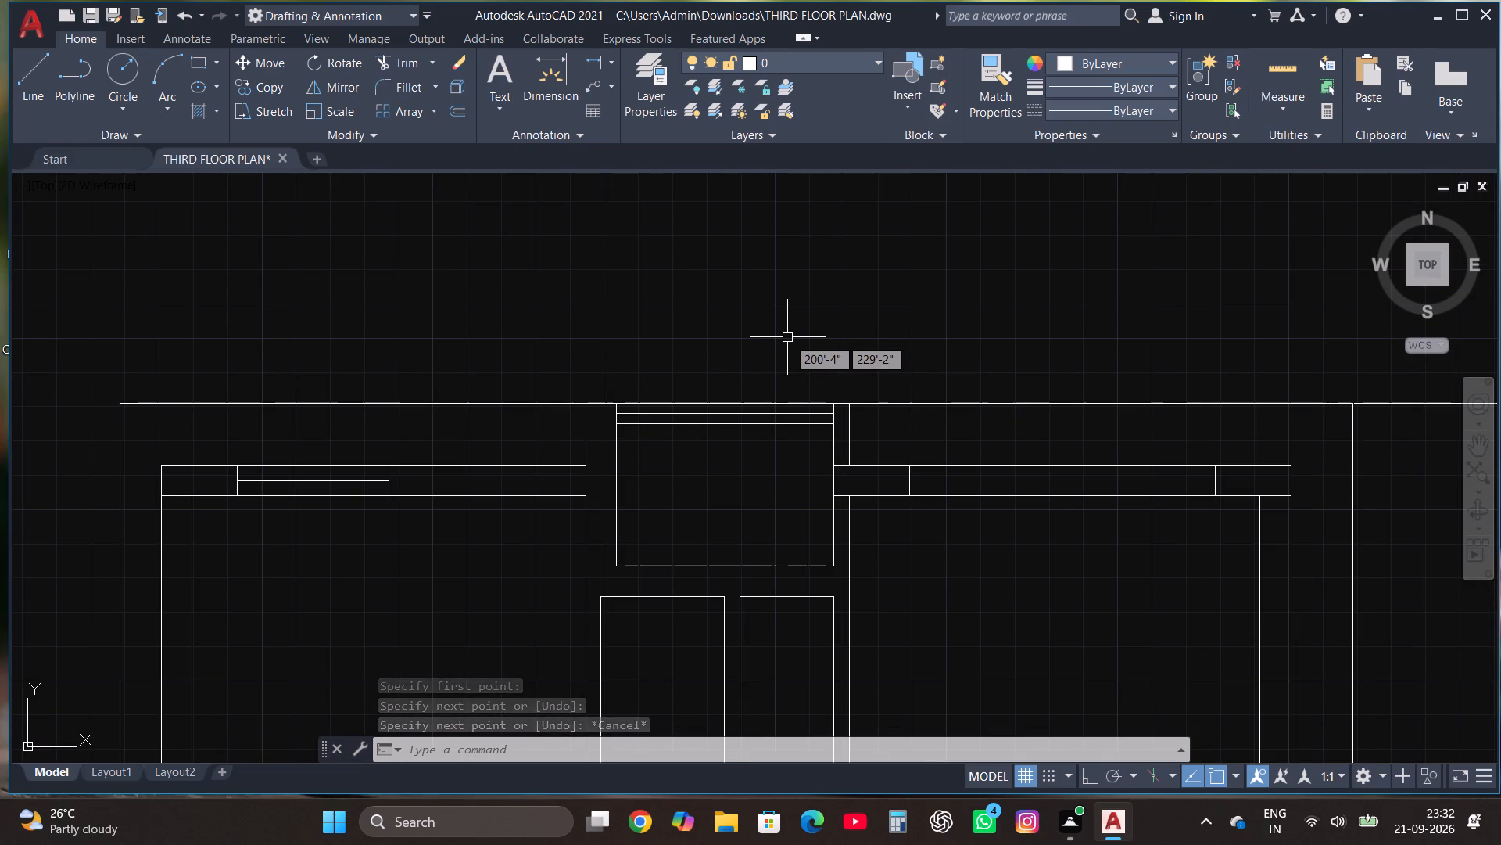
click(198, 69)
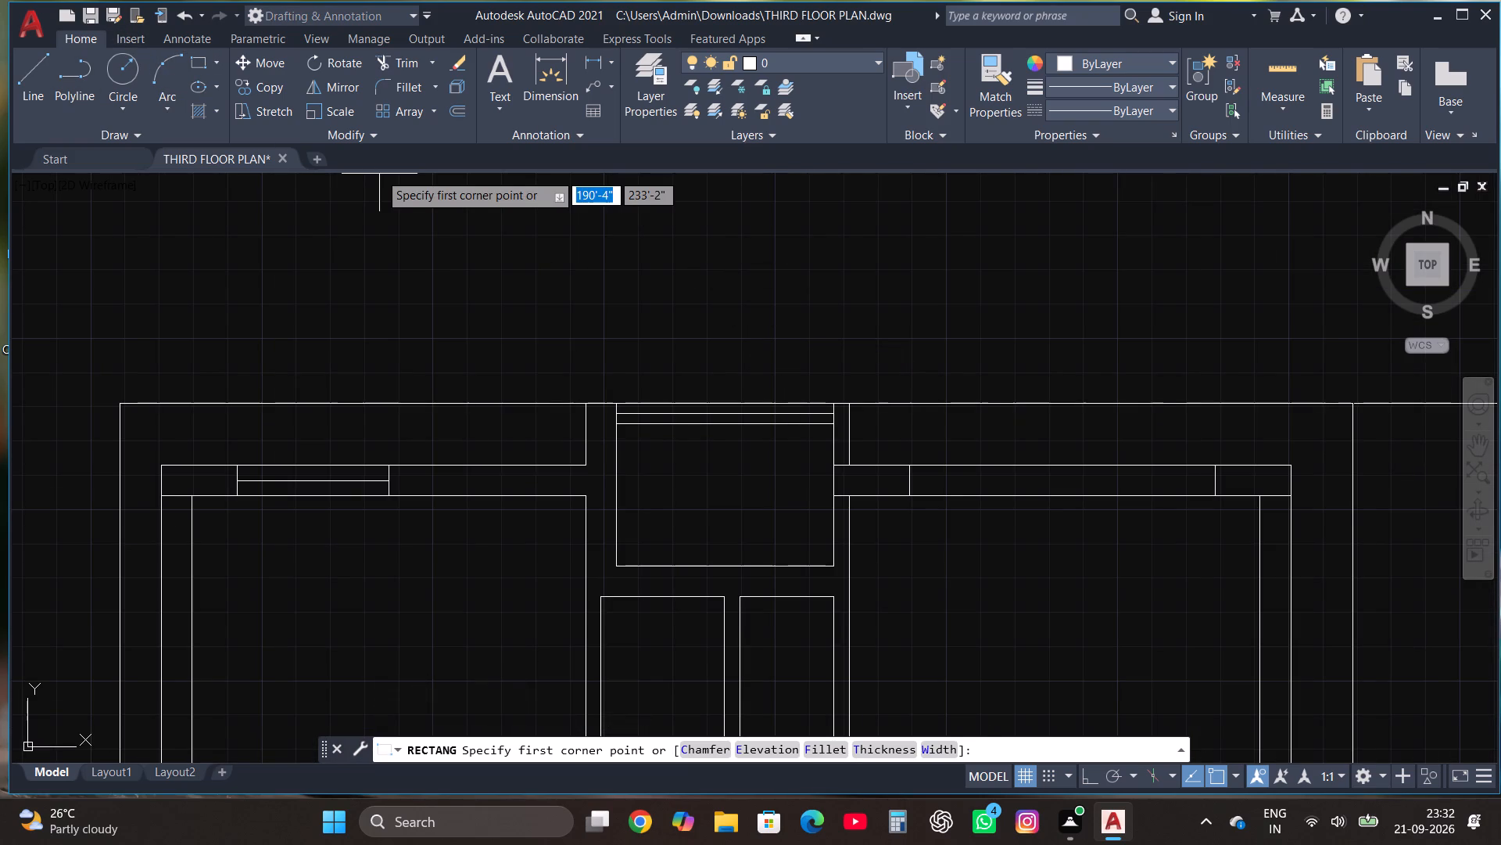
scroll(379, 173, down, 1)
scroll(957, 426, up, 1)
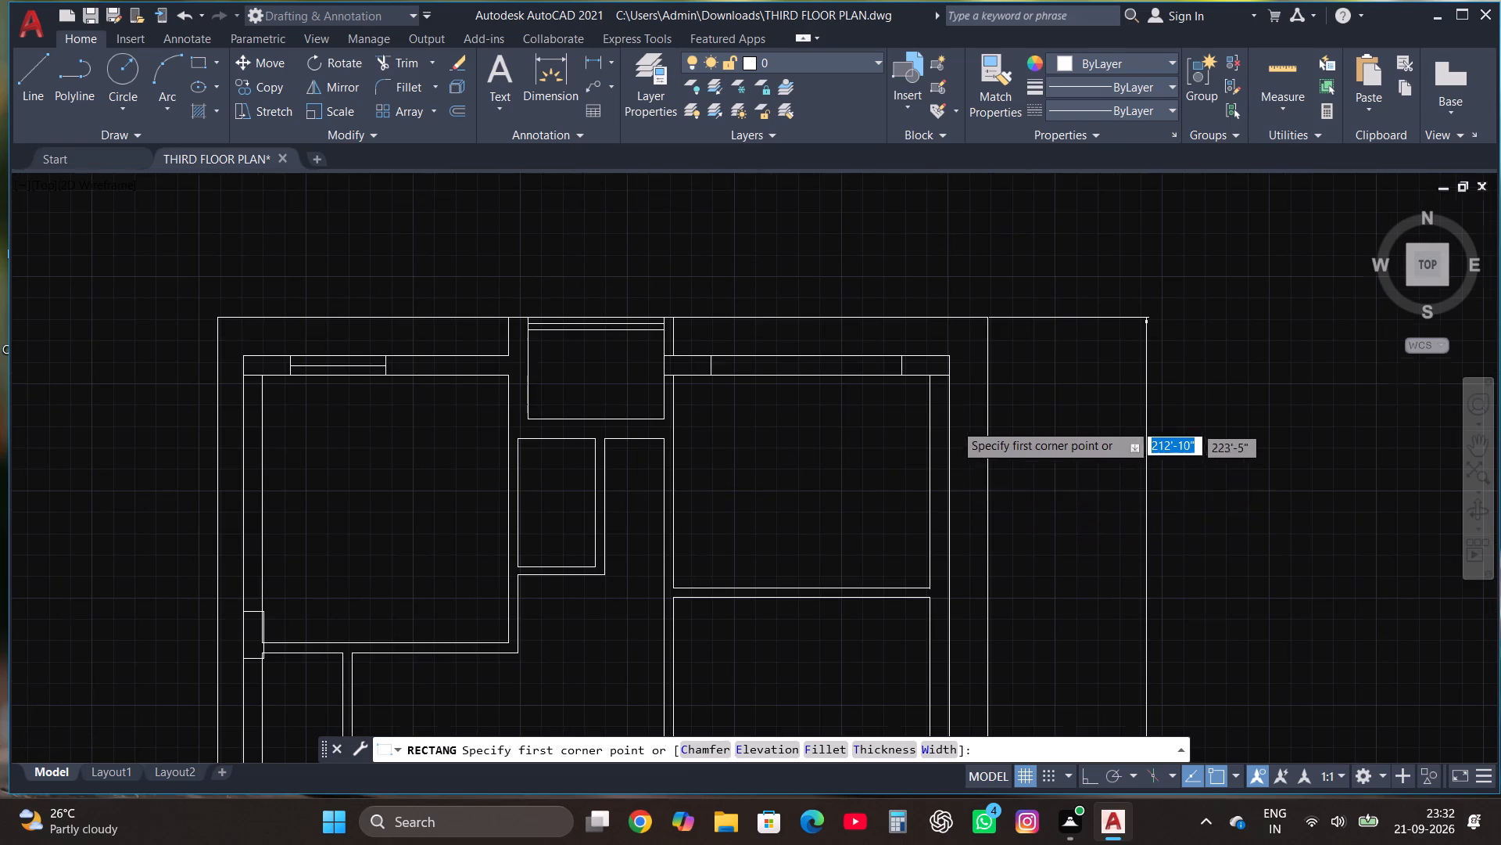
click(915, 426)
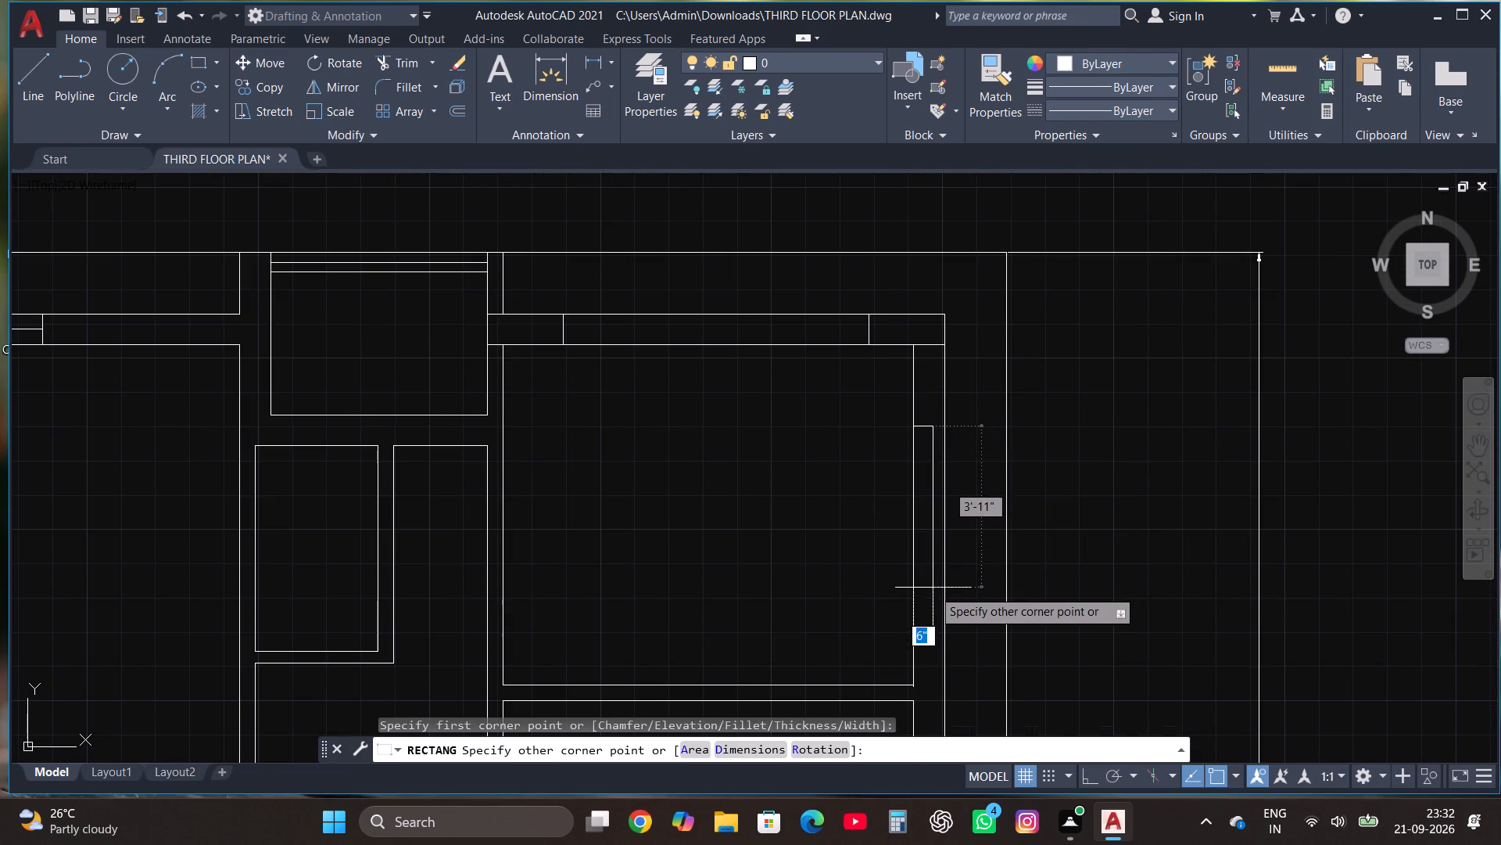
click(944, 552)
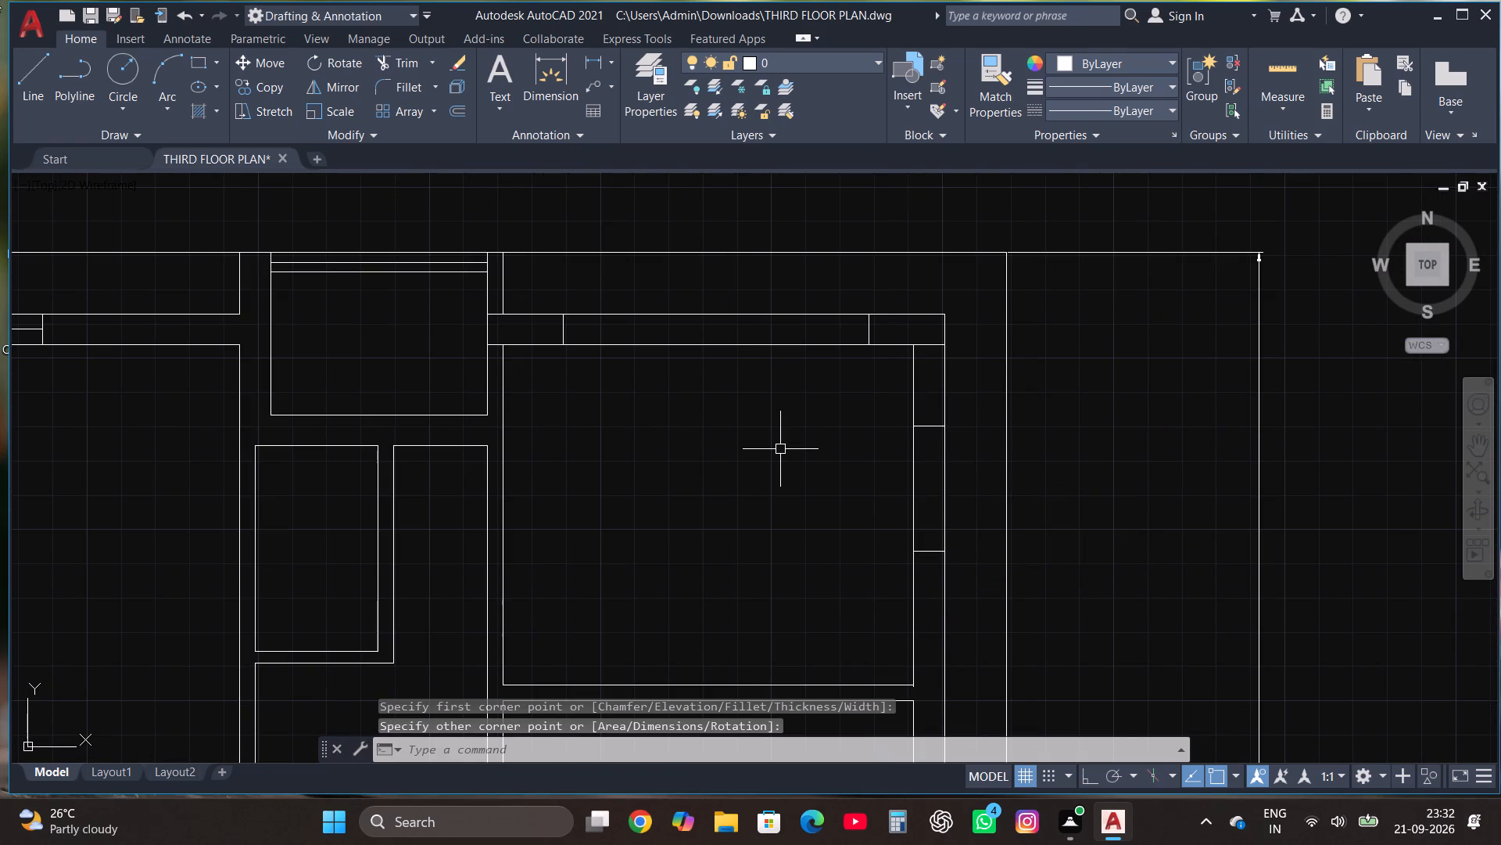
click(40, 75)
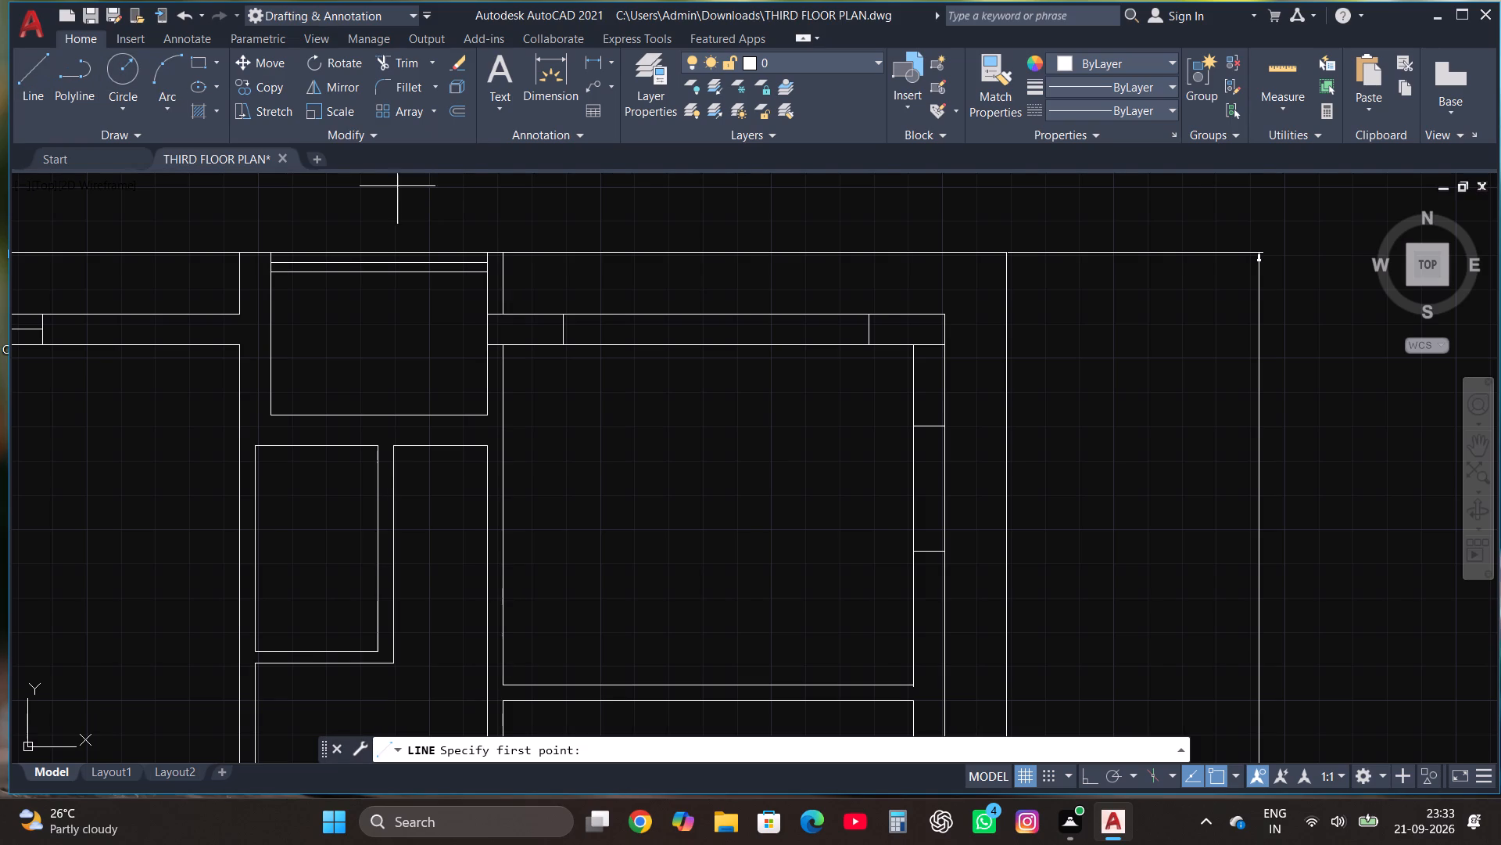
click(928, 428)
click(928, 552)
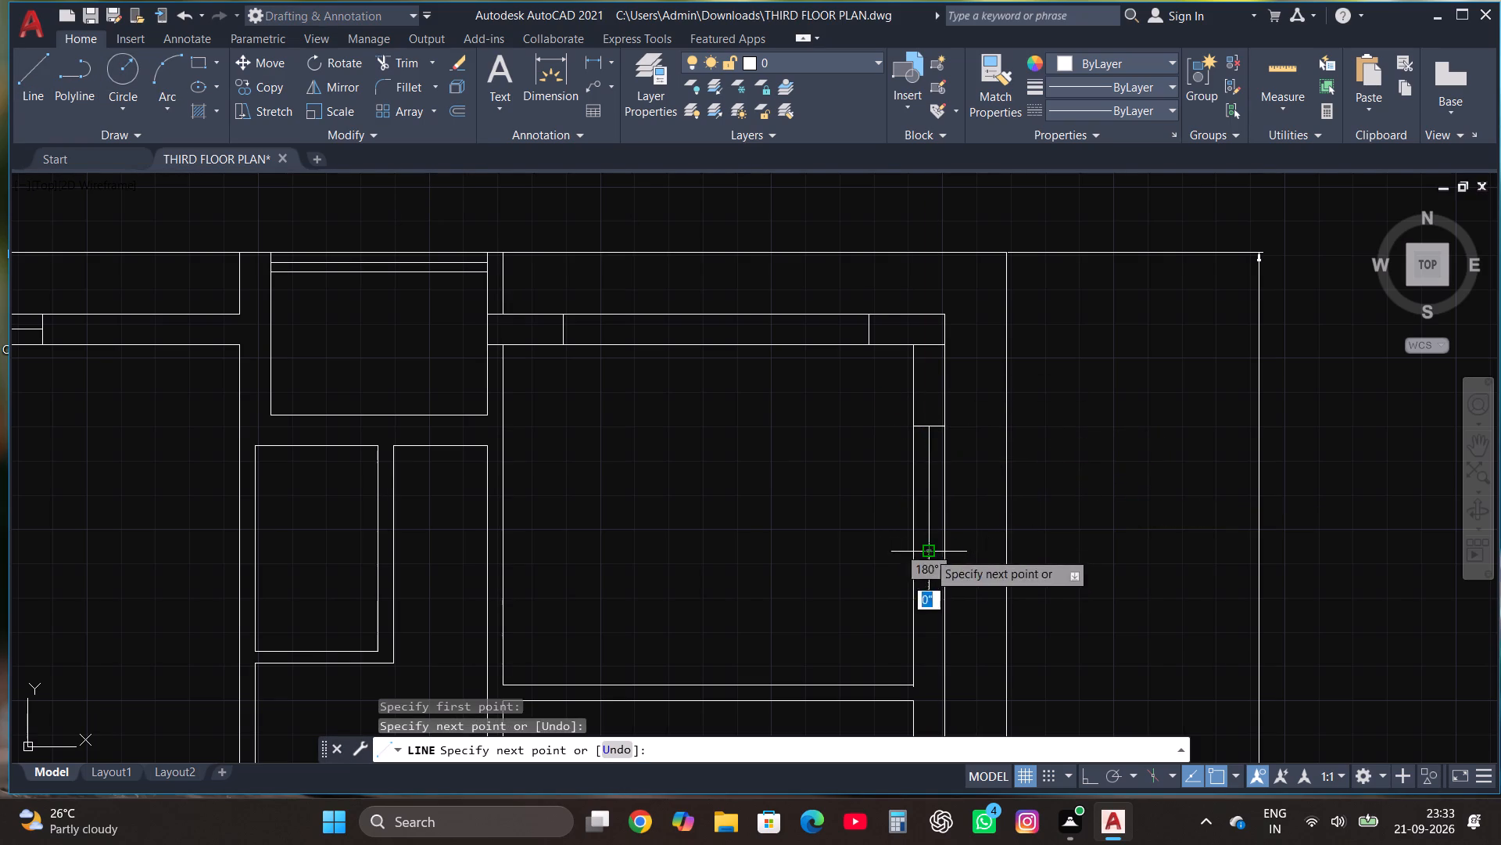
With Ortho on, draw vertical lines closing the wall gaps at both ends of the partition below the upper-right room, about 2'-3" long at its left end.
key(Escape)
scroll(889, 340, down, 1)
scroll(912, 428, up, 3)
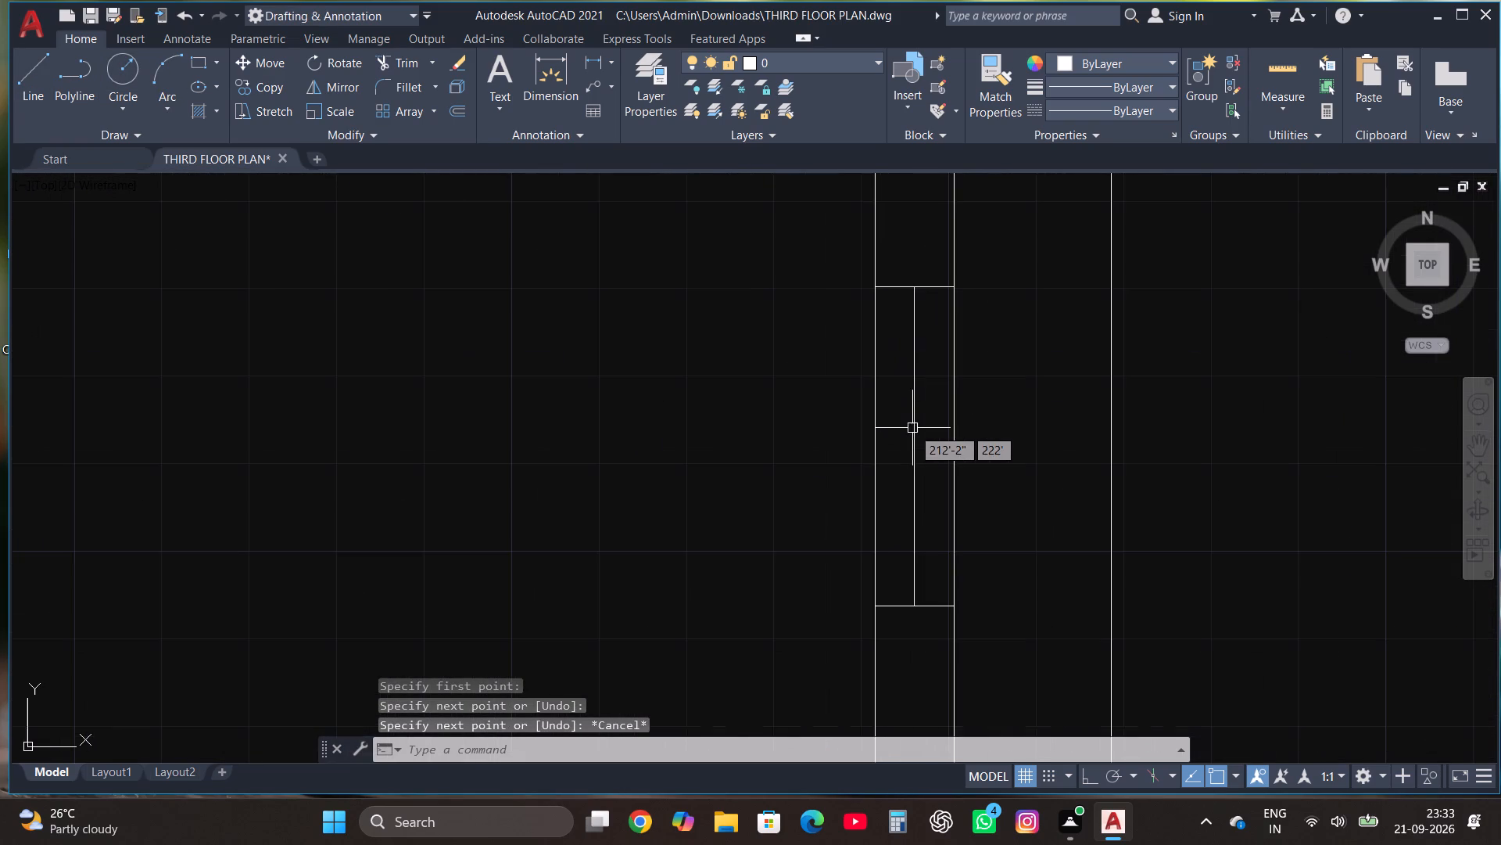
scroll(912, 428, down, 2)
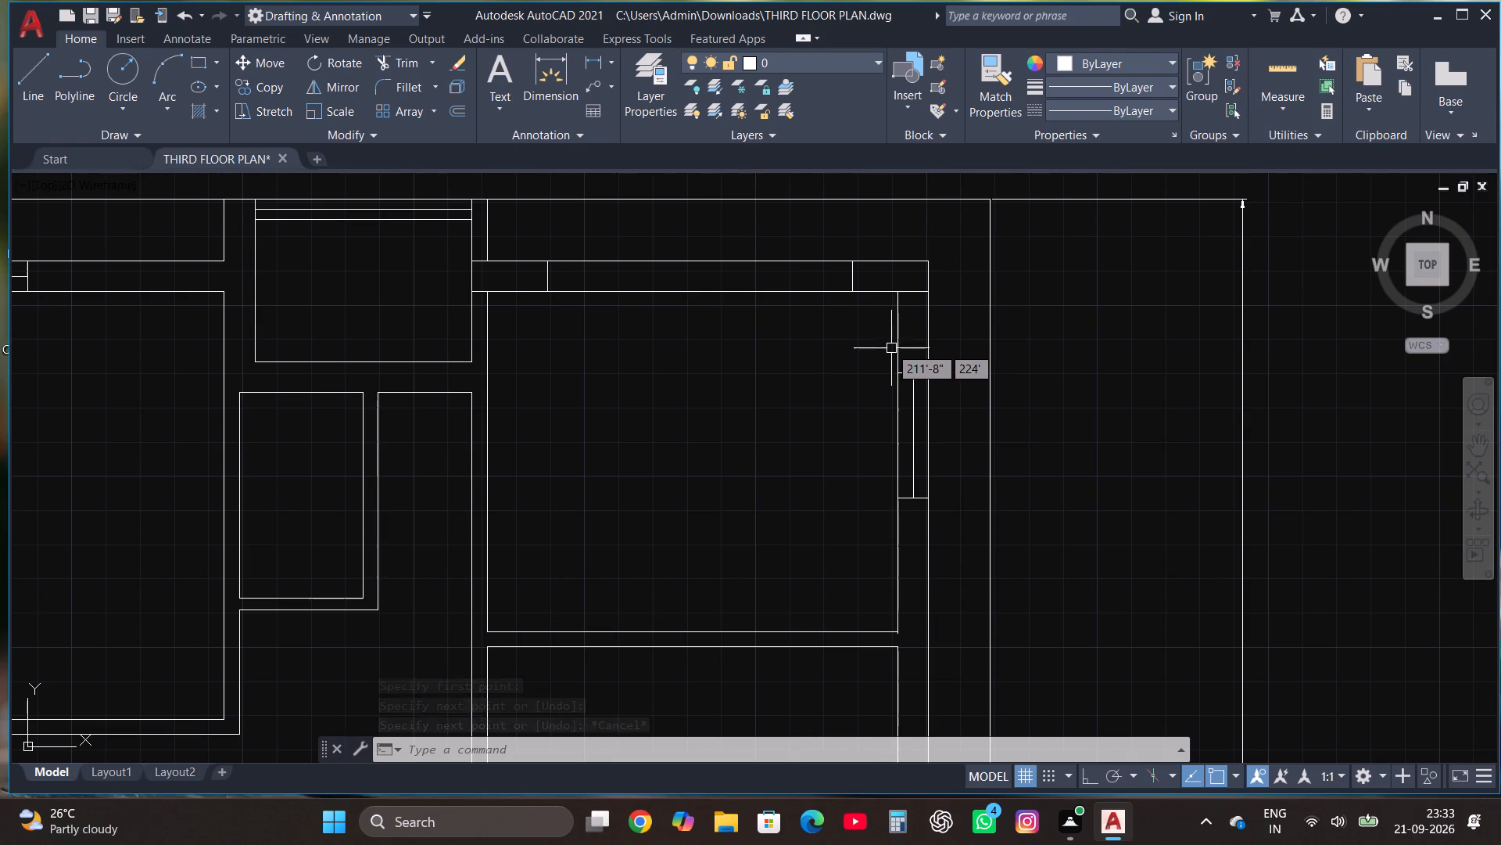
scroll(883, 322, down, 1)
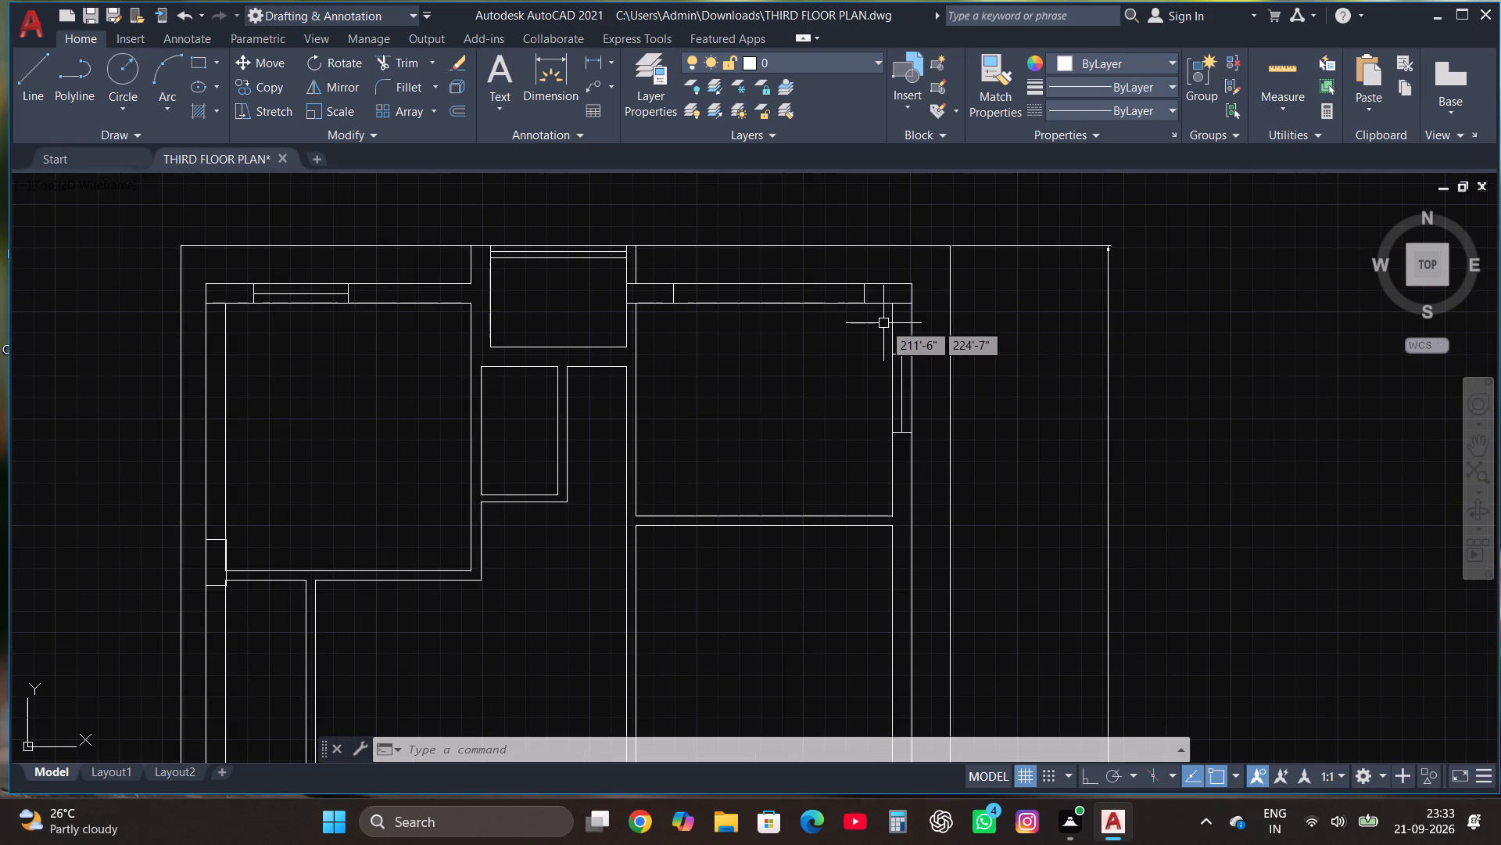
scroll(885, 328, down, 2)
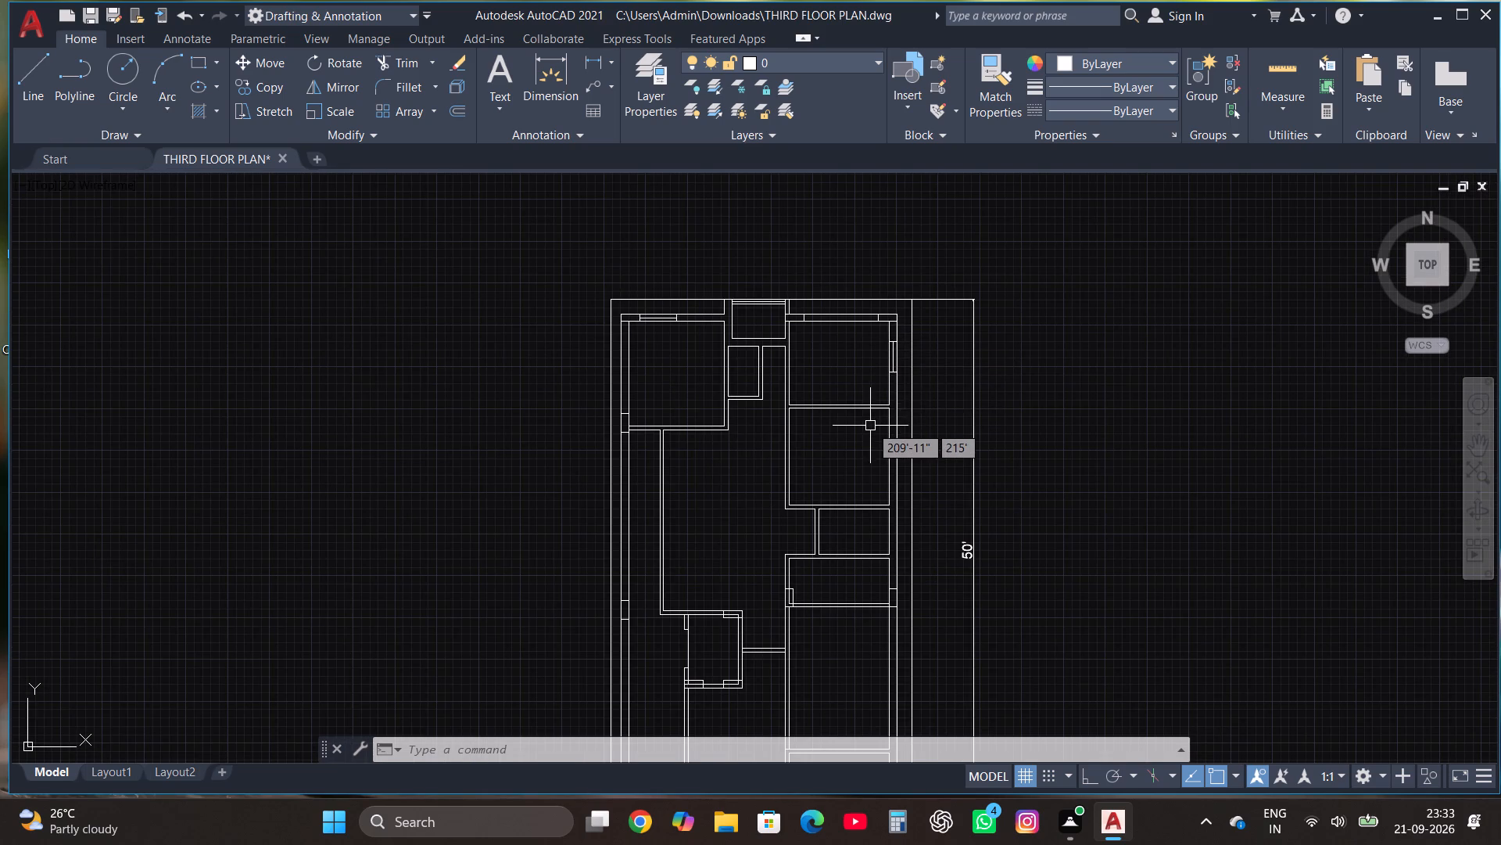
scroll(870, 426, up, 2)
scroll(854, 350, up, 1)
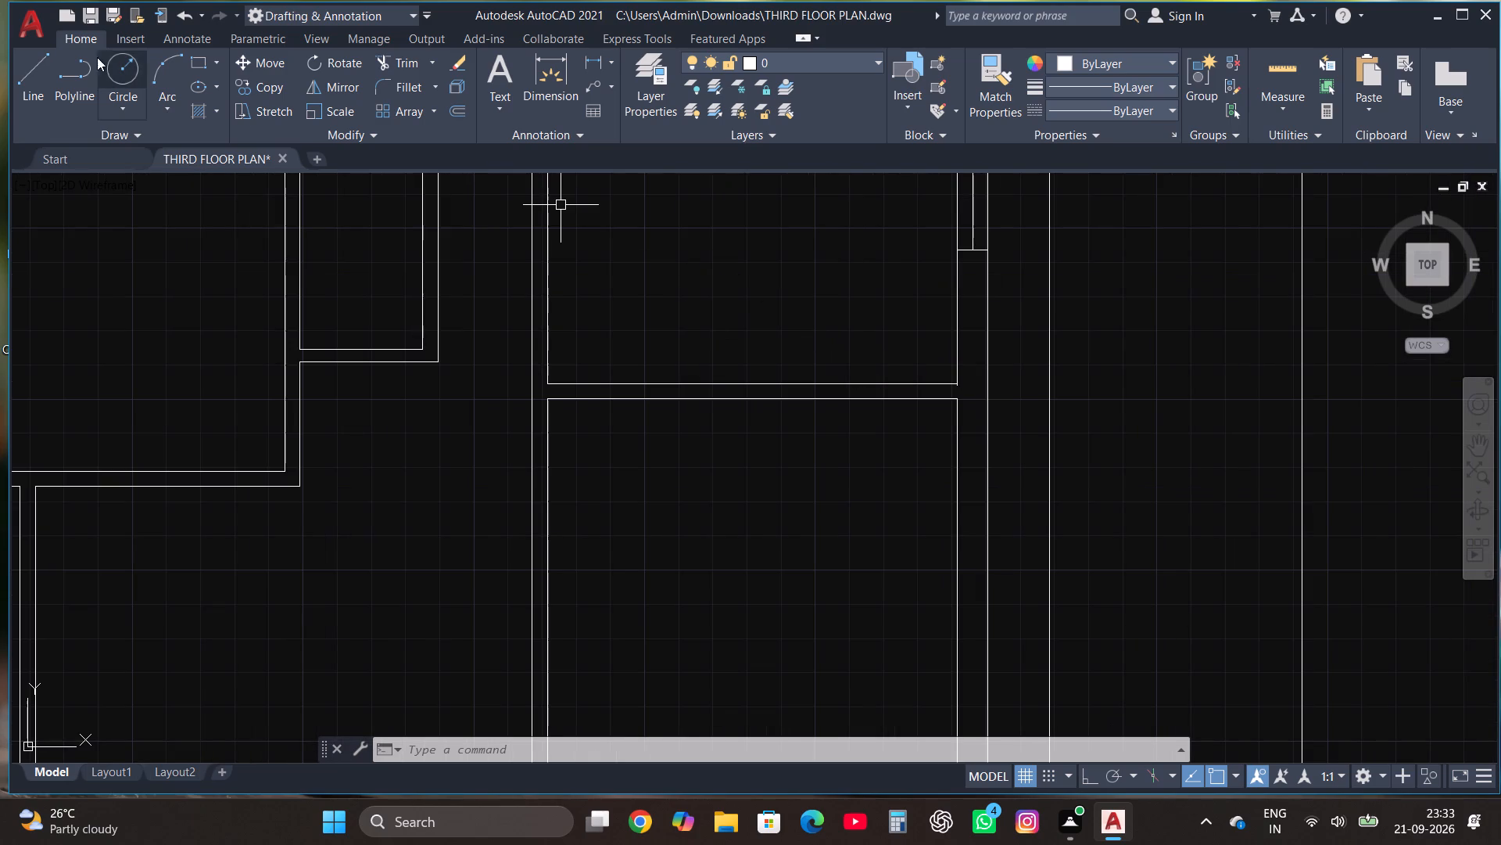
drag(37, 67, 37, 54)
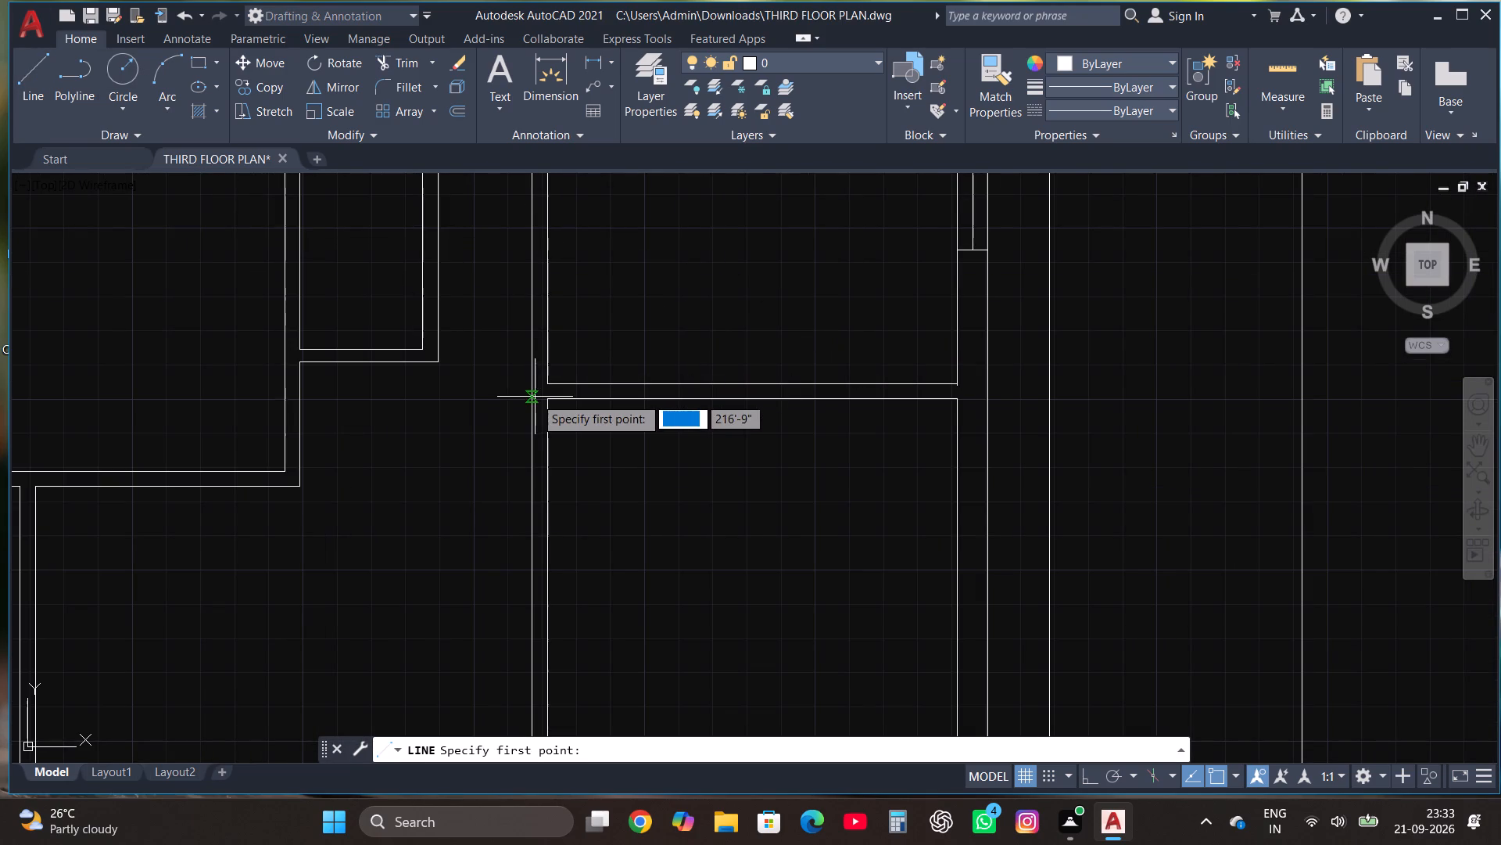
click(550, 385)
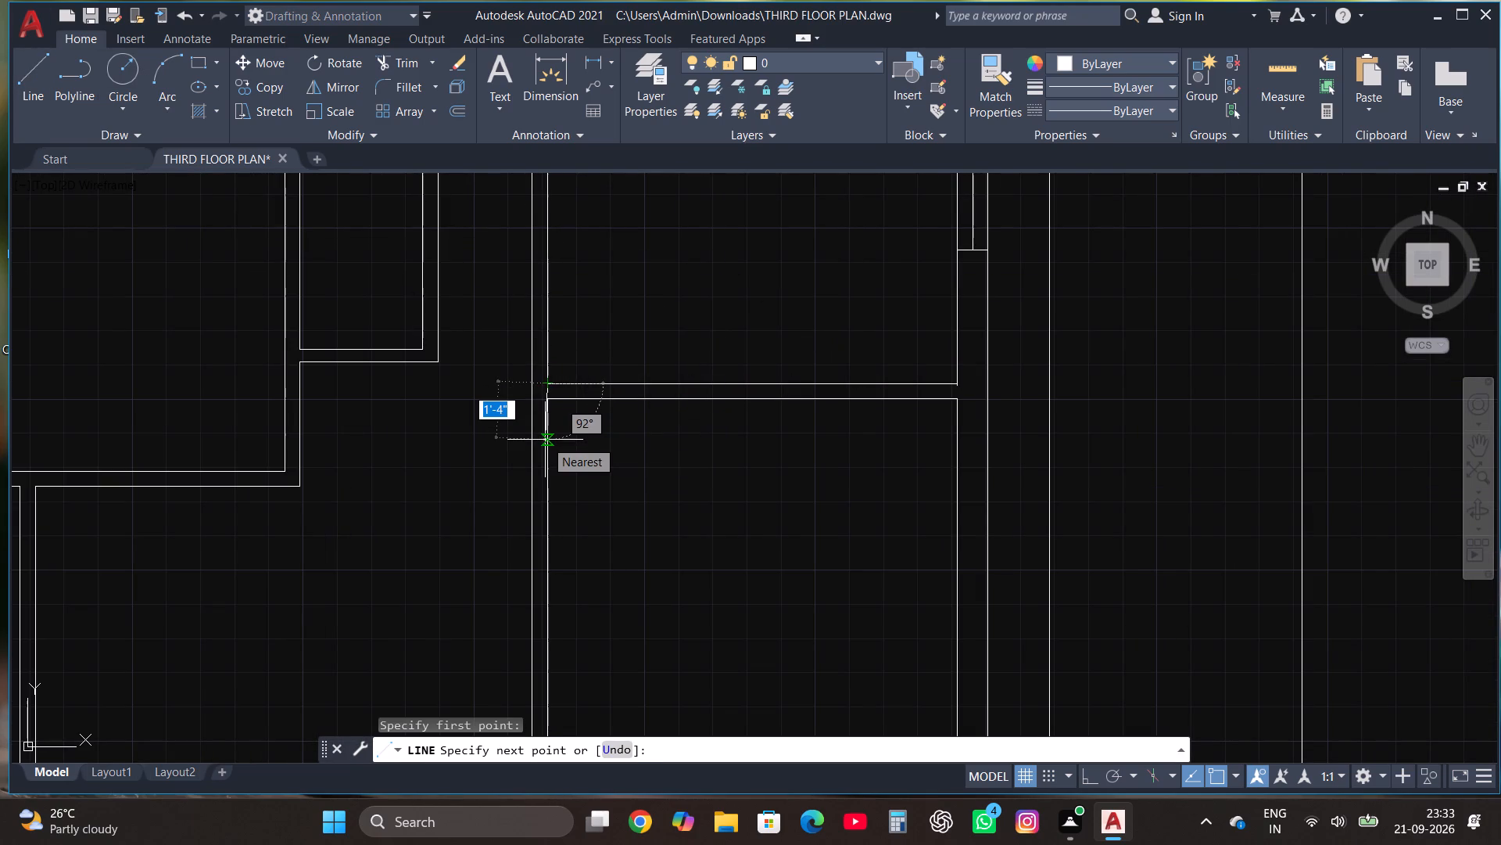
key(F8)
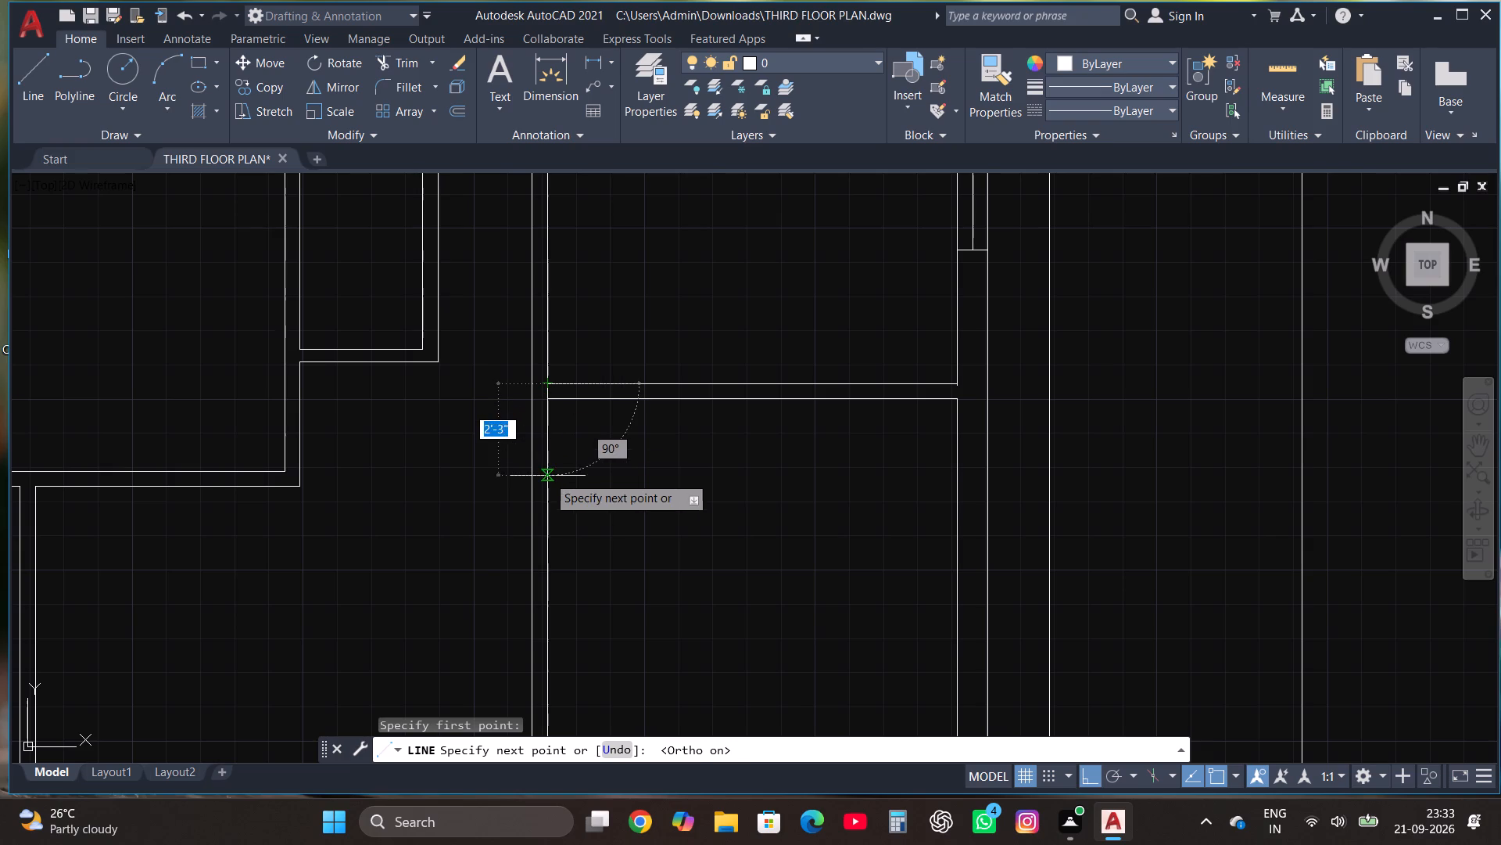
click(546, 478)
key(Escape)
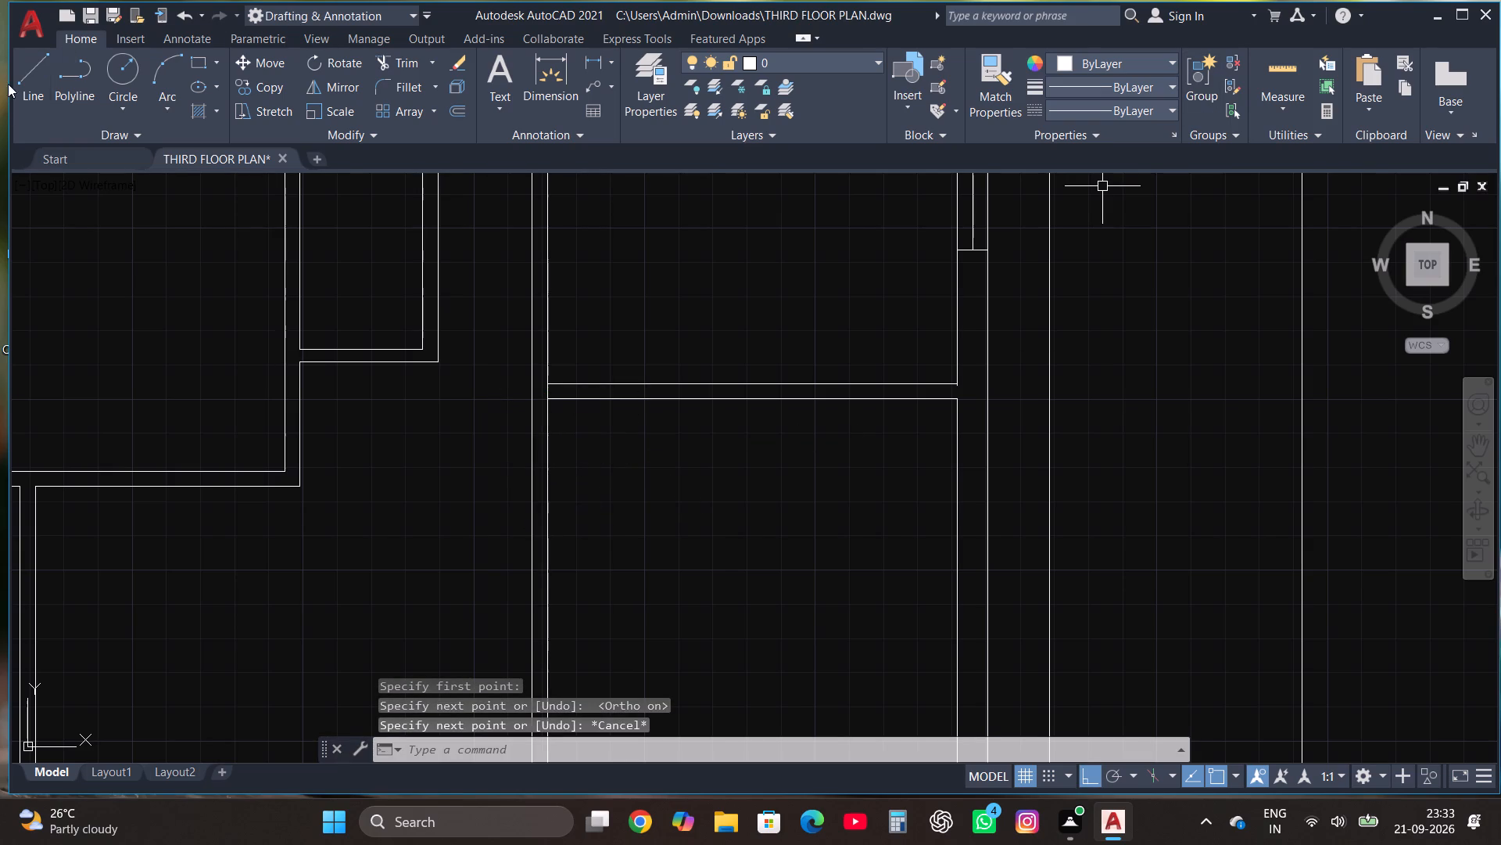
click(24, 72)
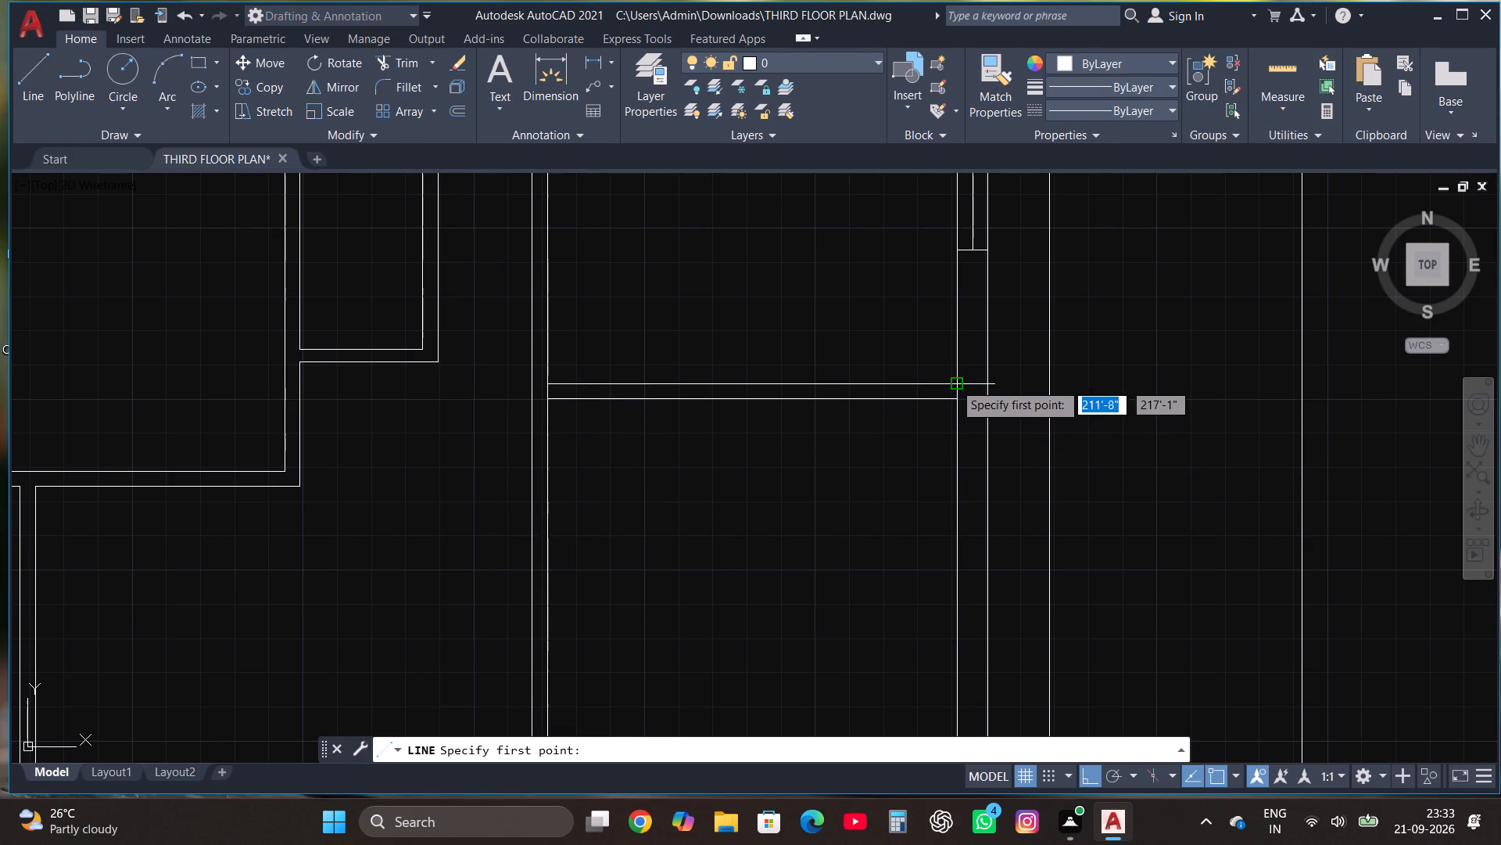
click(958, 383)
click(955, 466)
key(Escape)
Trim away both lines of the partition between the upper-right room and the room below it.
scroll(1034, 539, down, 1)
click(413, 66)
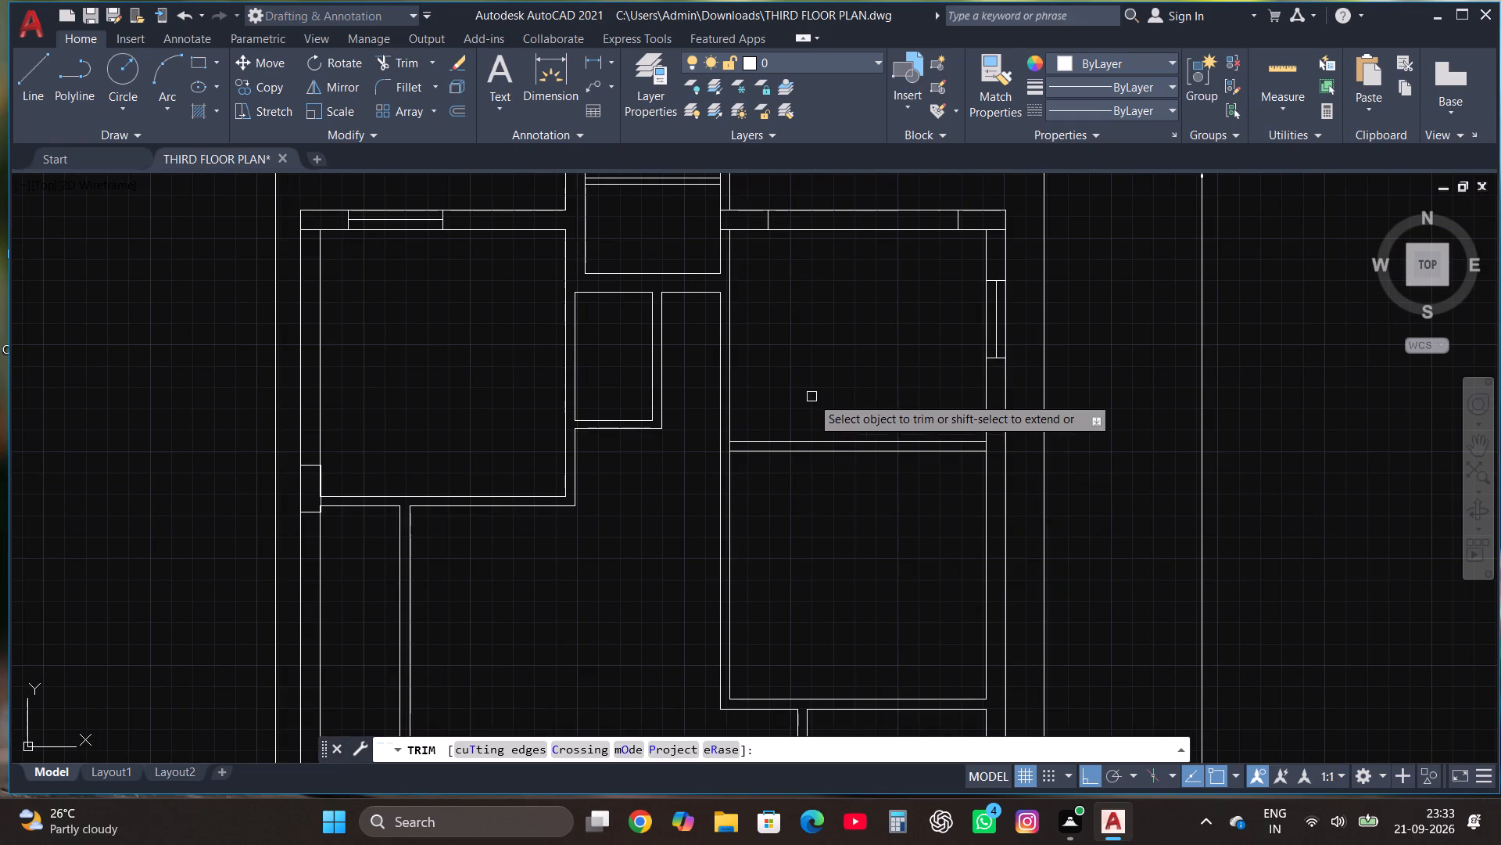
click(812, 410)
click(809, 537)
scroll(809, 537, down, 2)
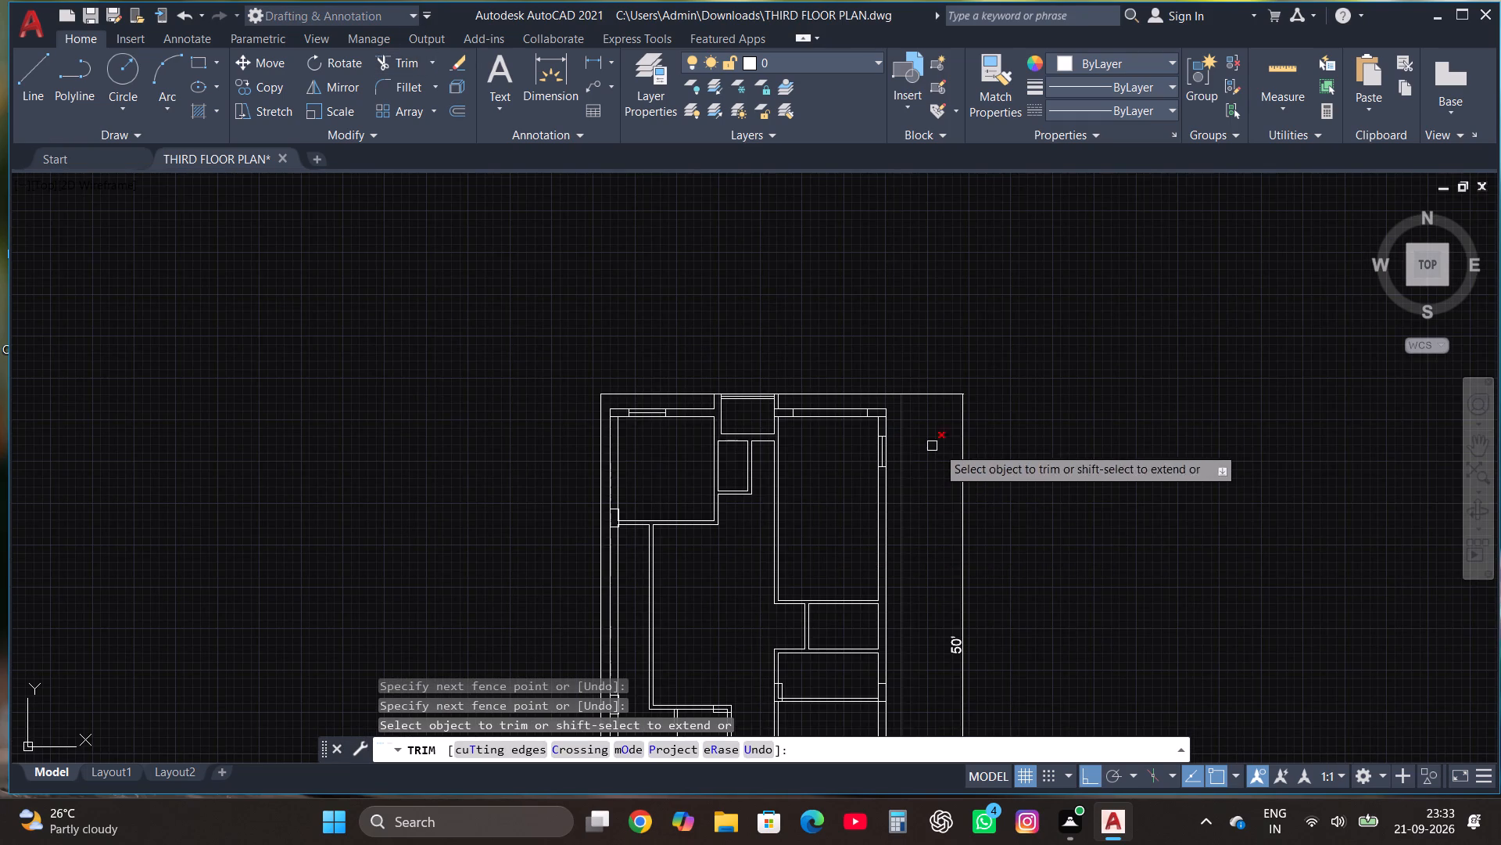
key(Escape)
Copy the upper-right room's right-wall window straight down to the lower part of the same wall, above the room's bottom wall.
scroll(974, 536, up, 1)
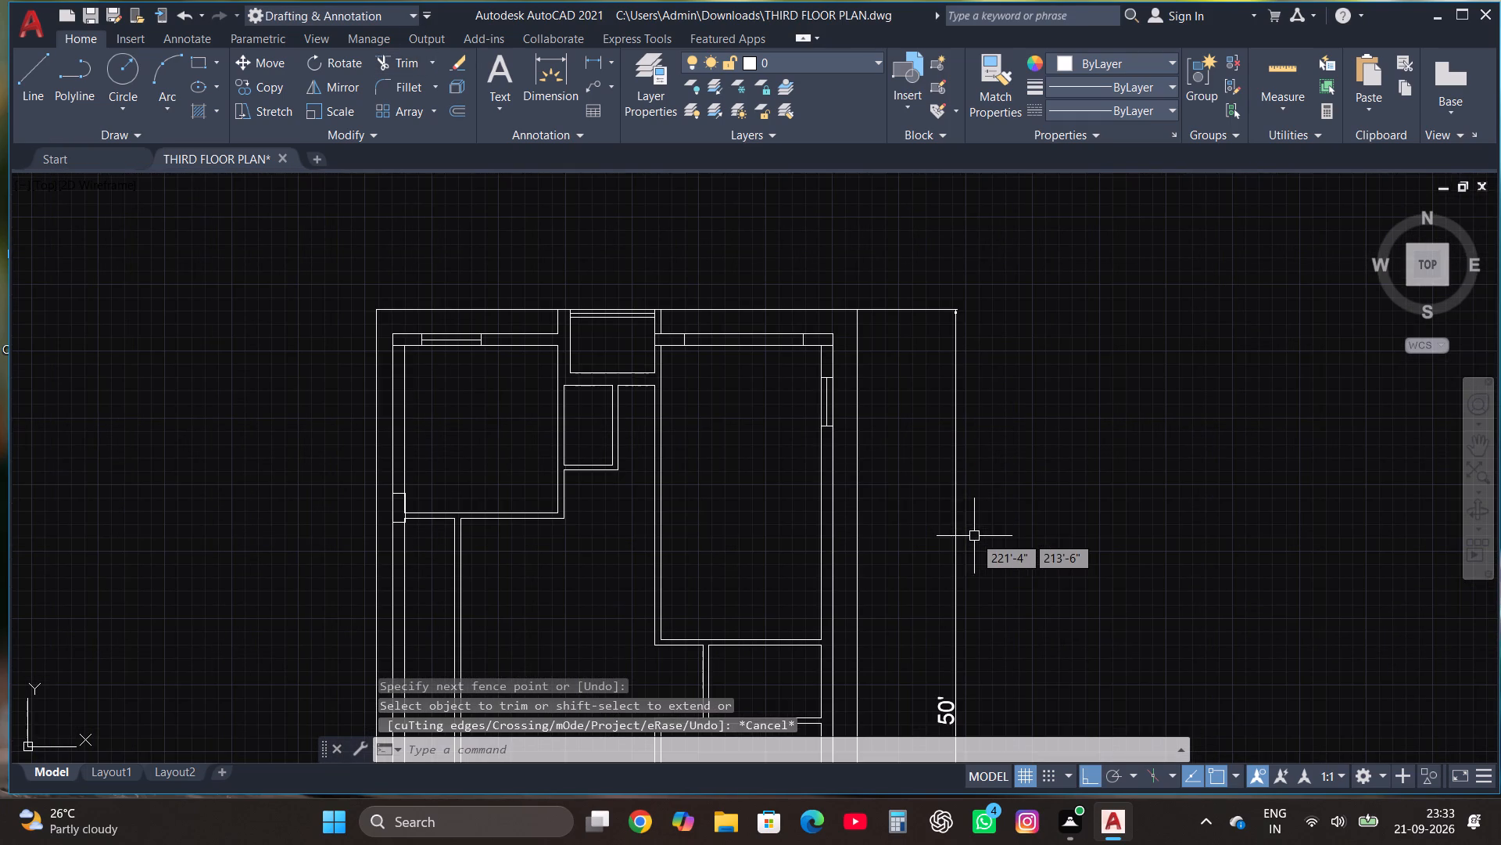
click(793, 442)
click(849, 364)
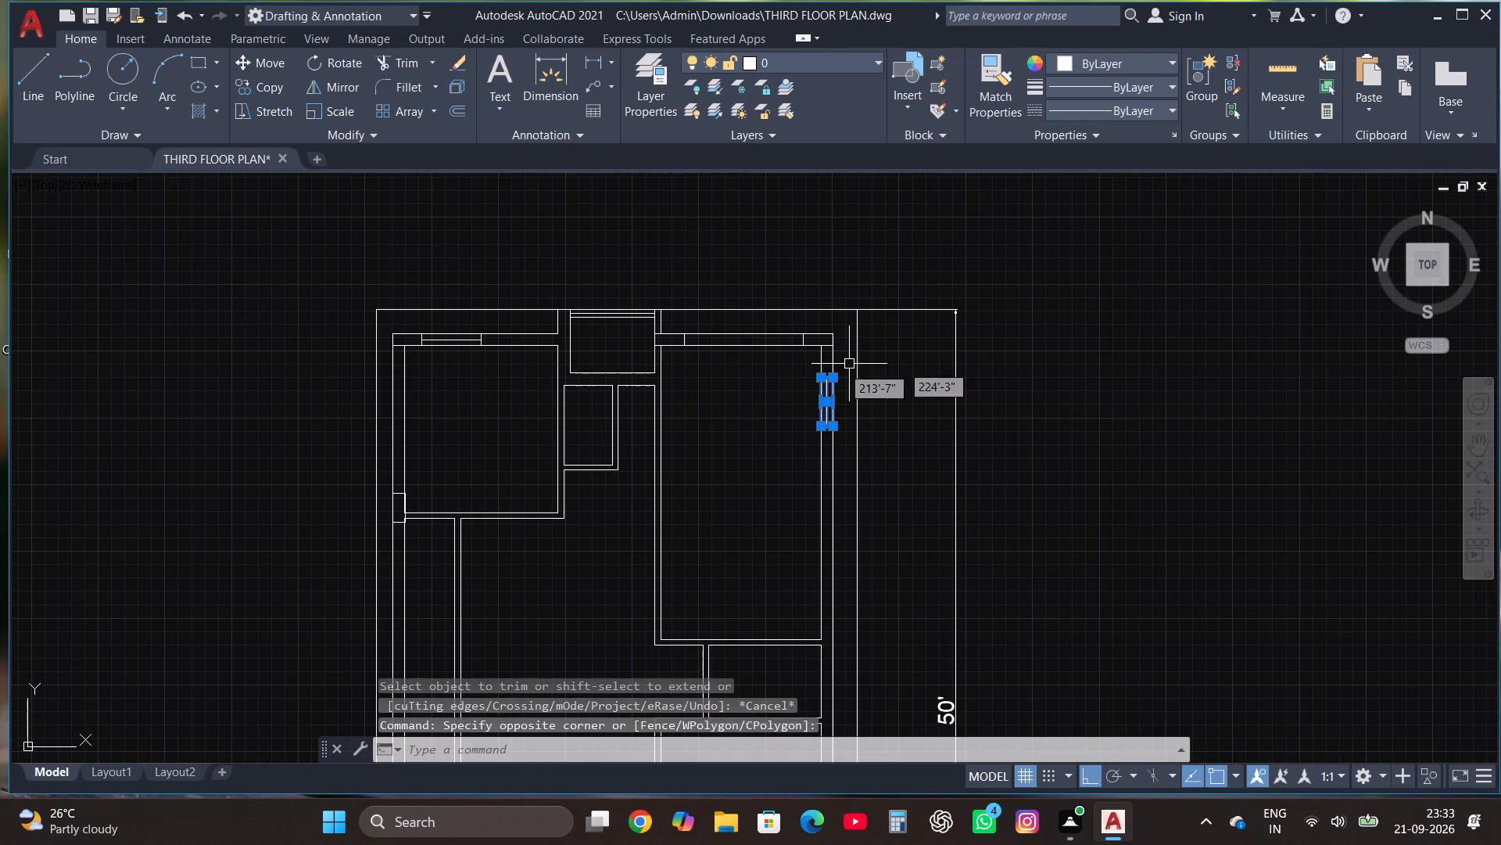
click(273, 85)
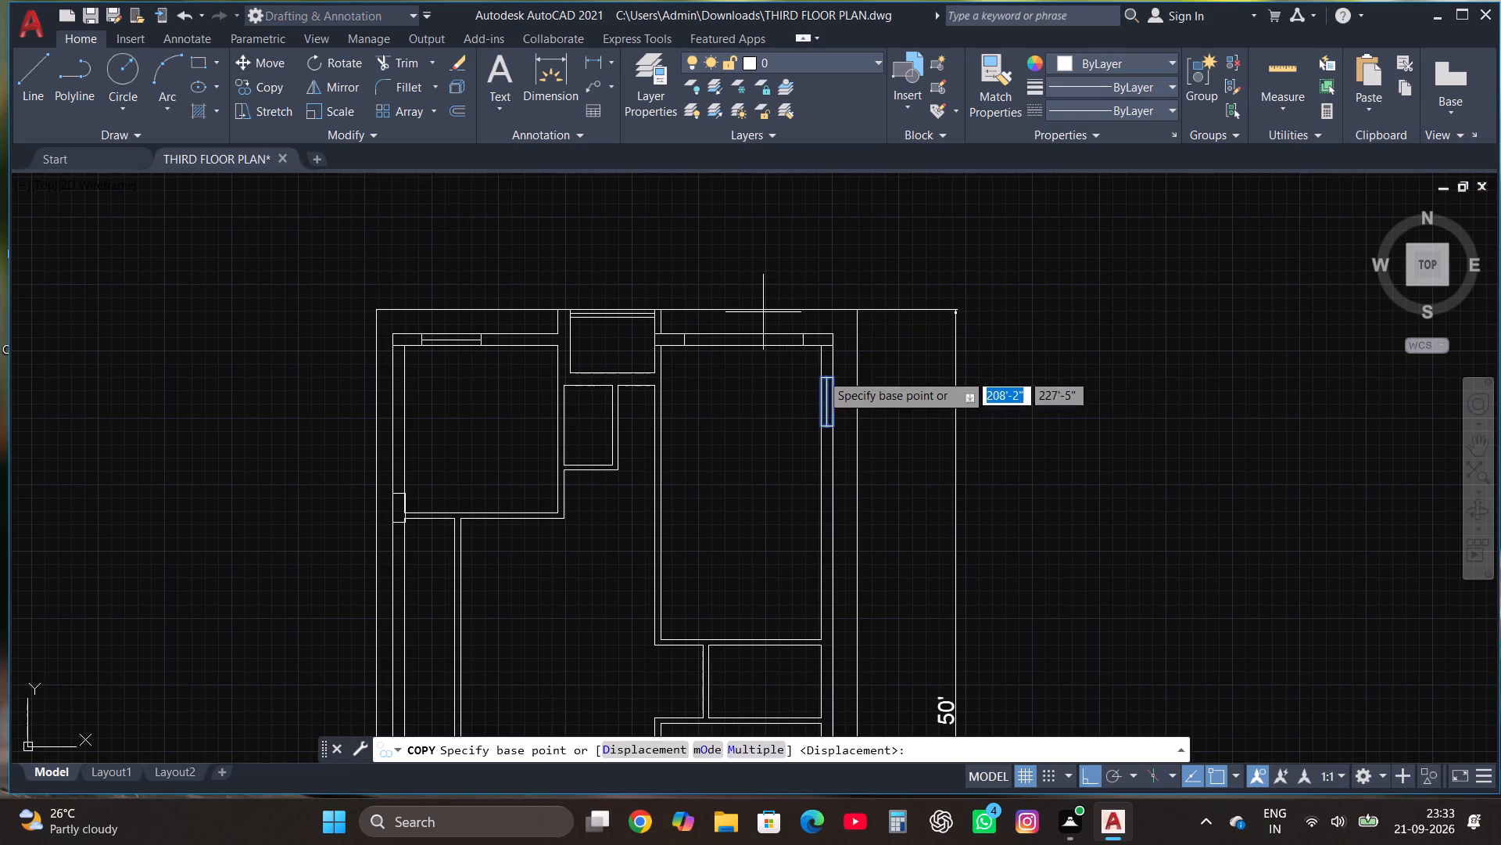
scroll(829, 384, up, 2)
click(839, 366)
scroll(839, 366, down, 2)
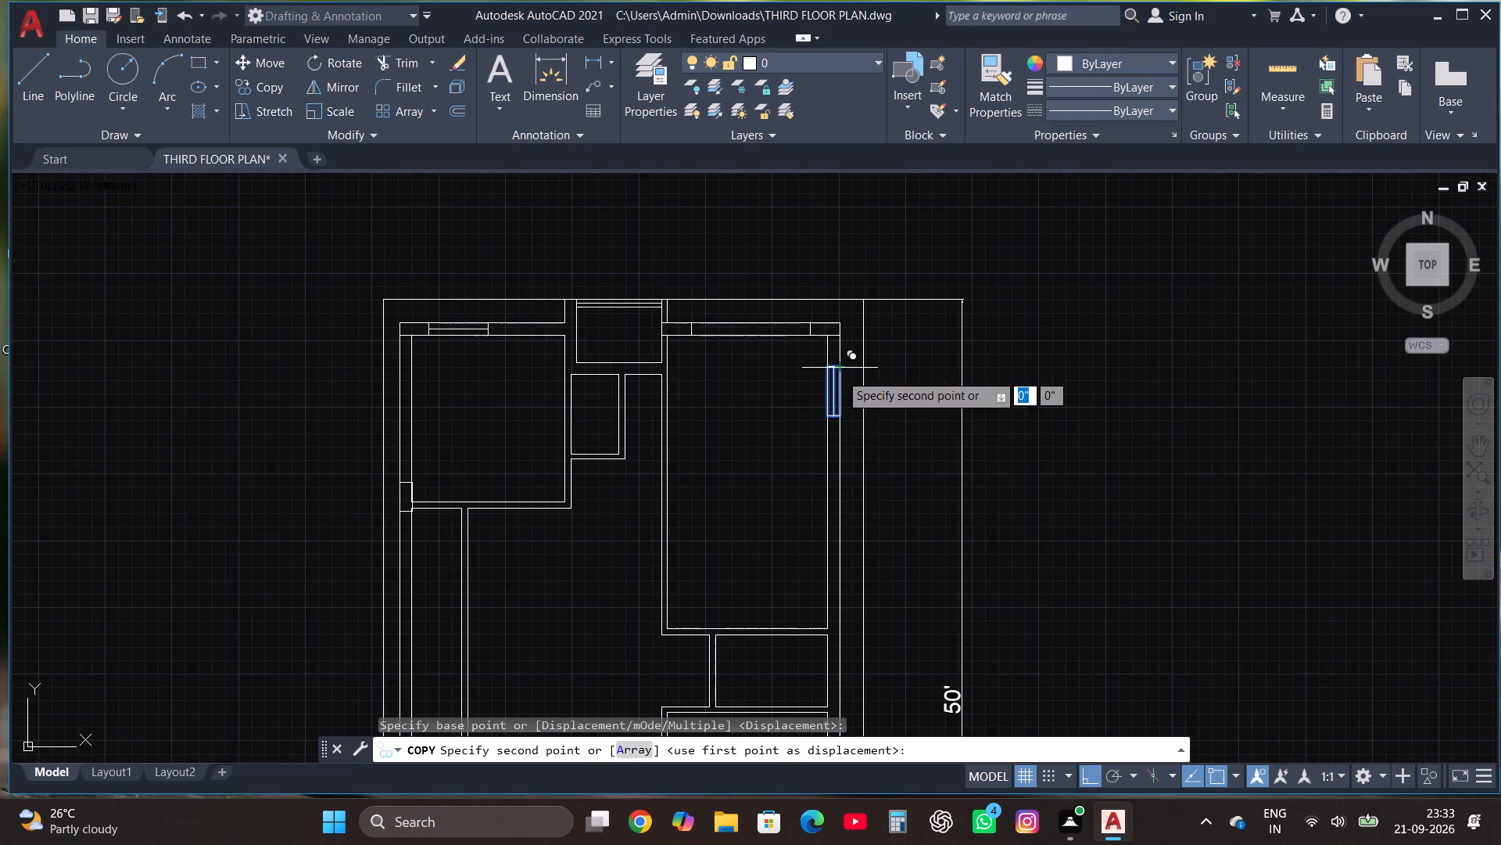
click(841, 515)
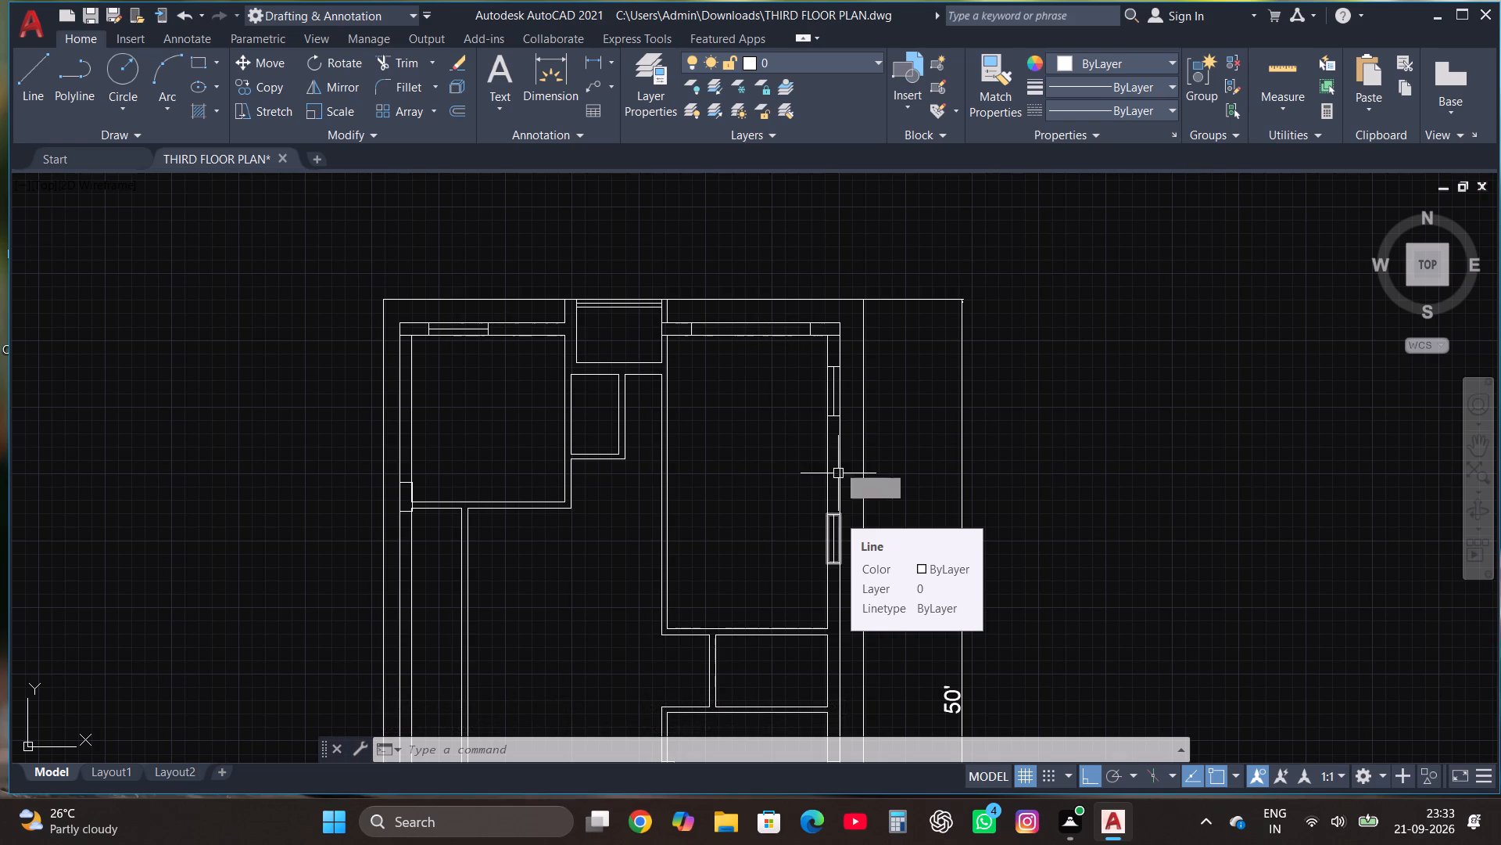
Draw a window across the full thickness of the small middle room's right wall, with a vertical centre line between its end midpoints.
scroll(852, 488, down, 1)
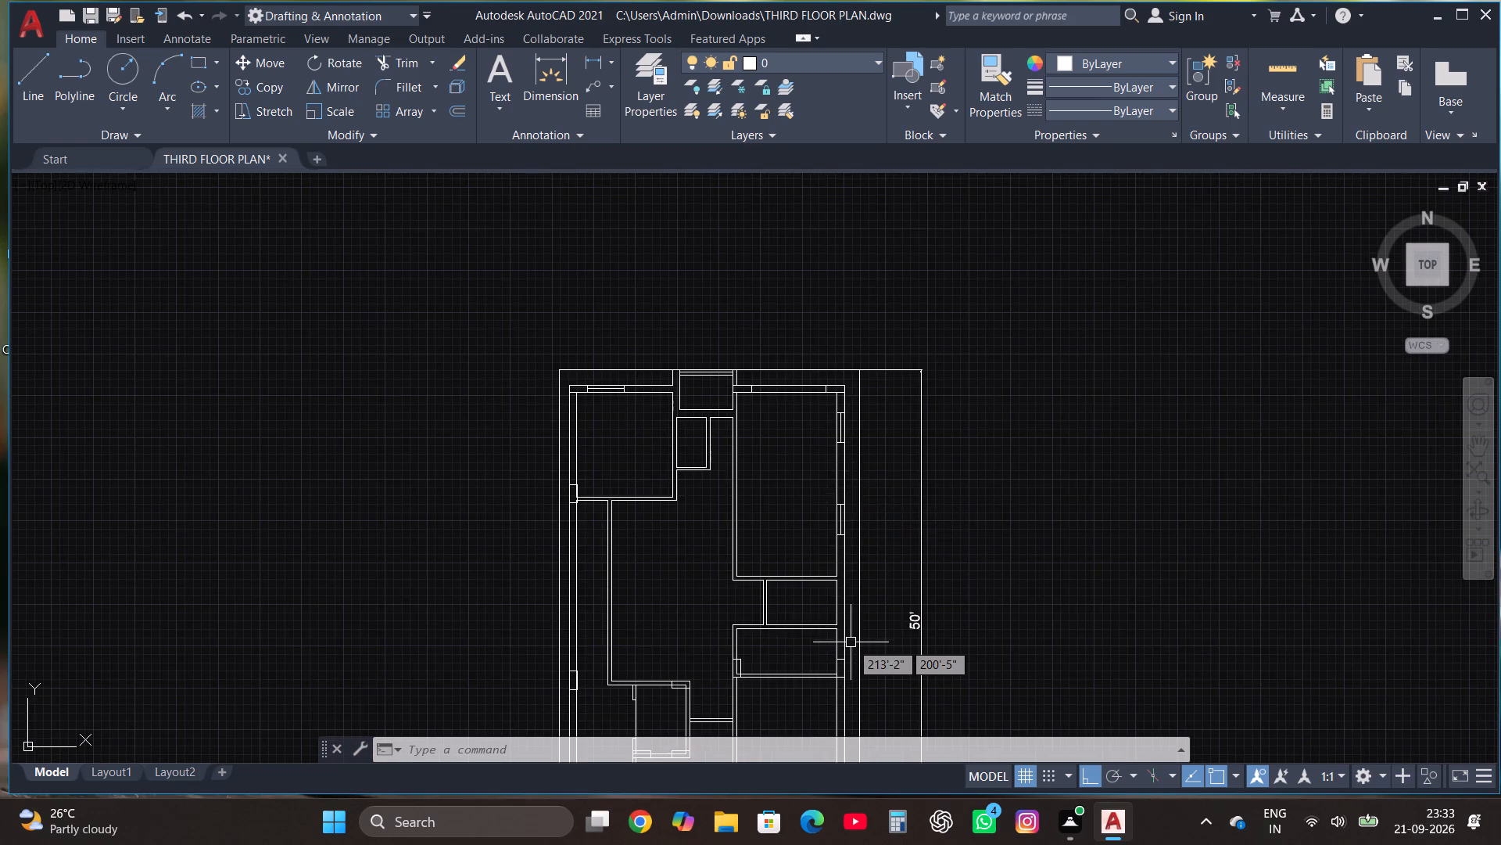
scroll(851, 642, up, 3)
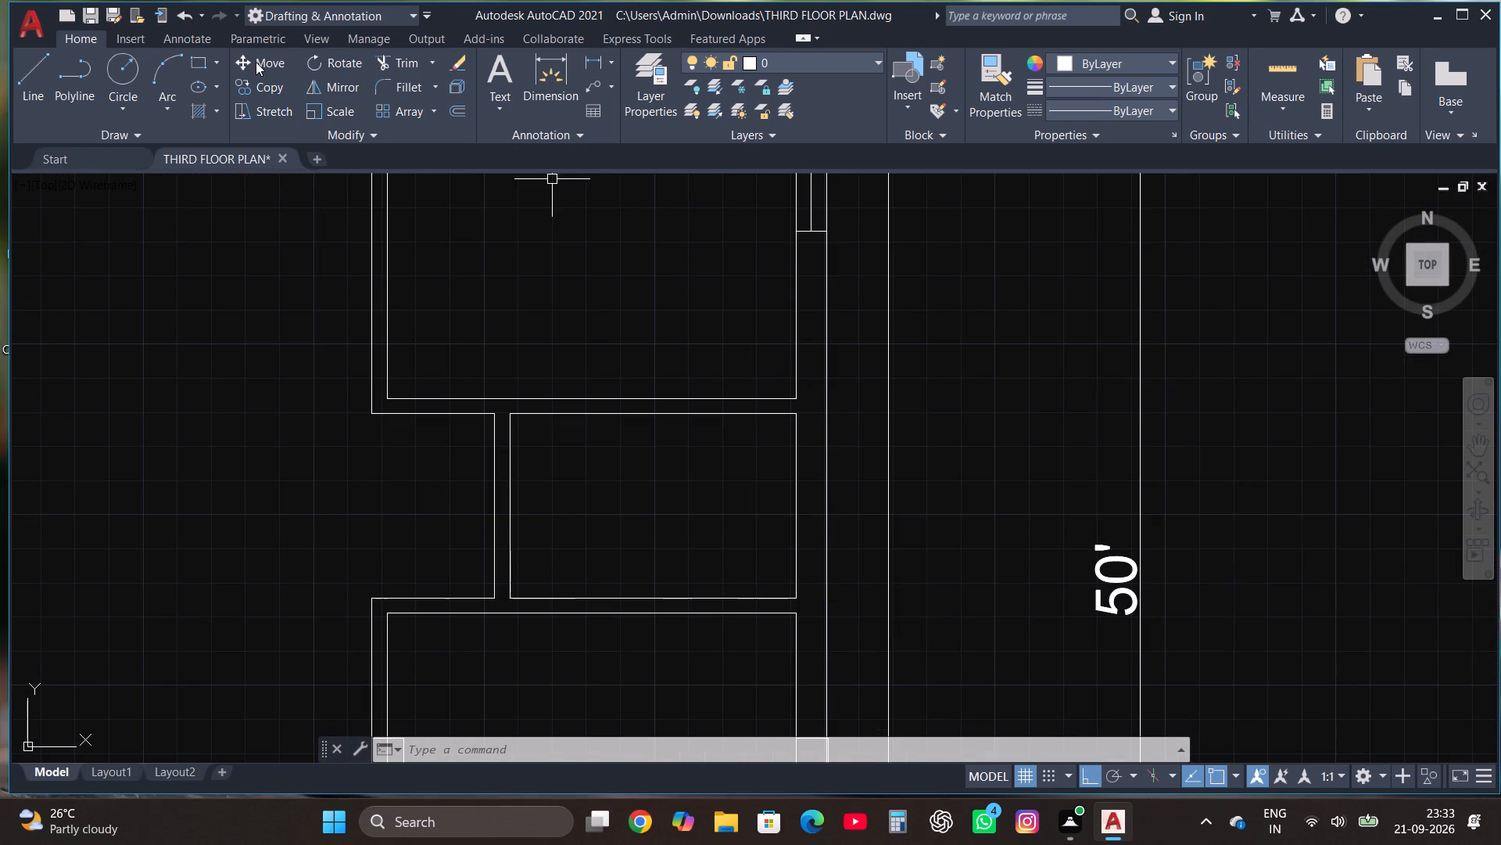
click(198, 61)
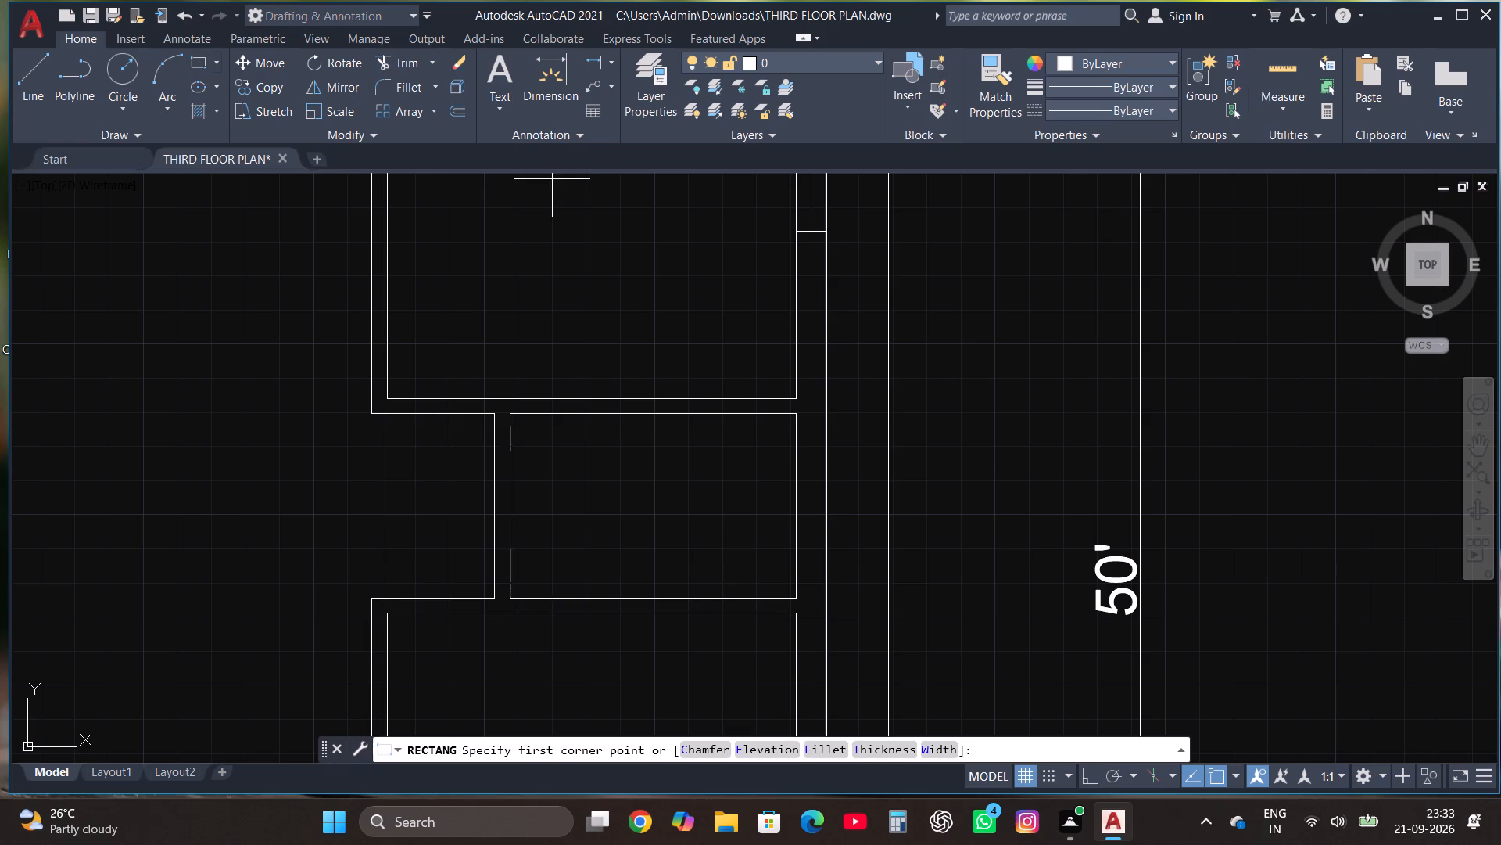
click(793, 466)
click(828, 555)
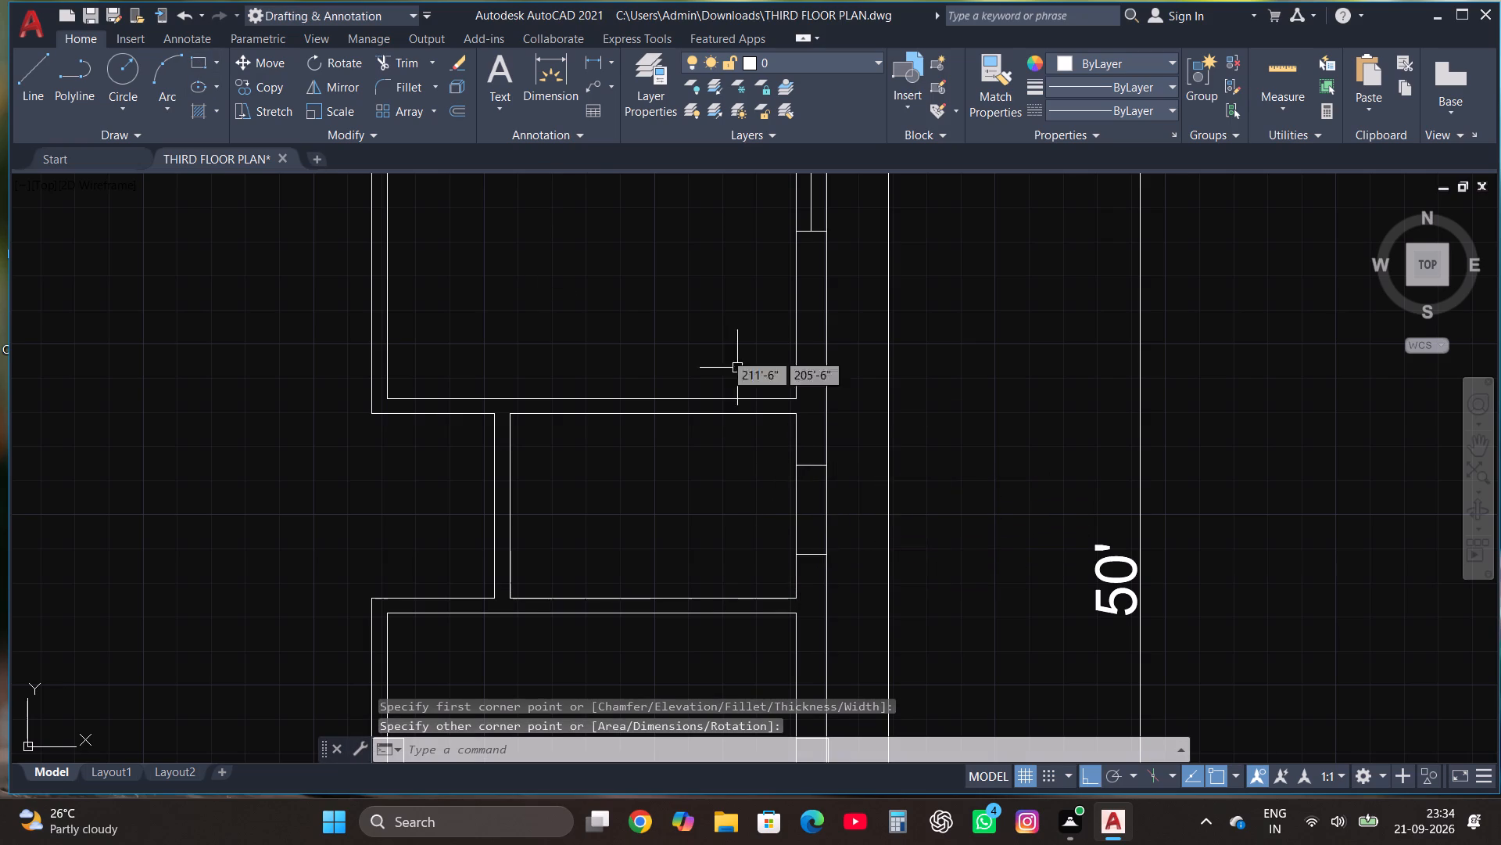
click(38, 70)
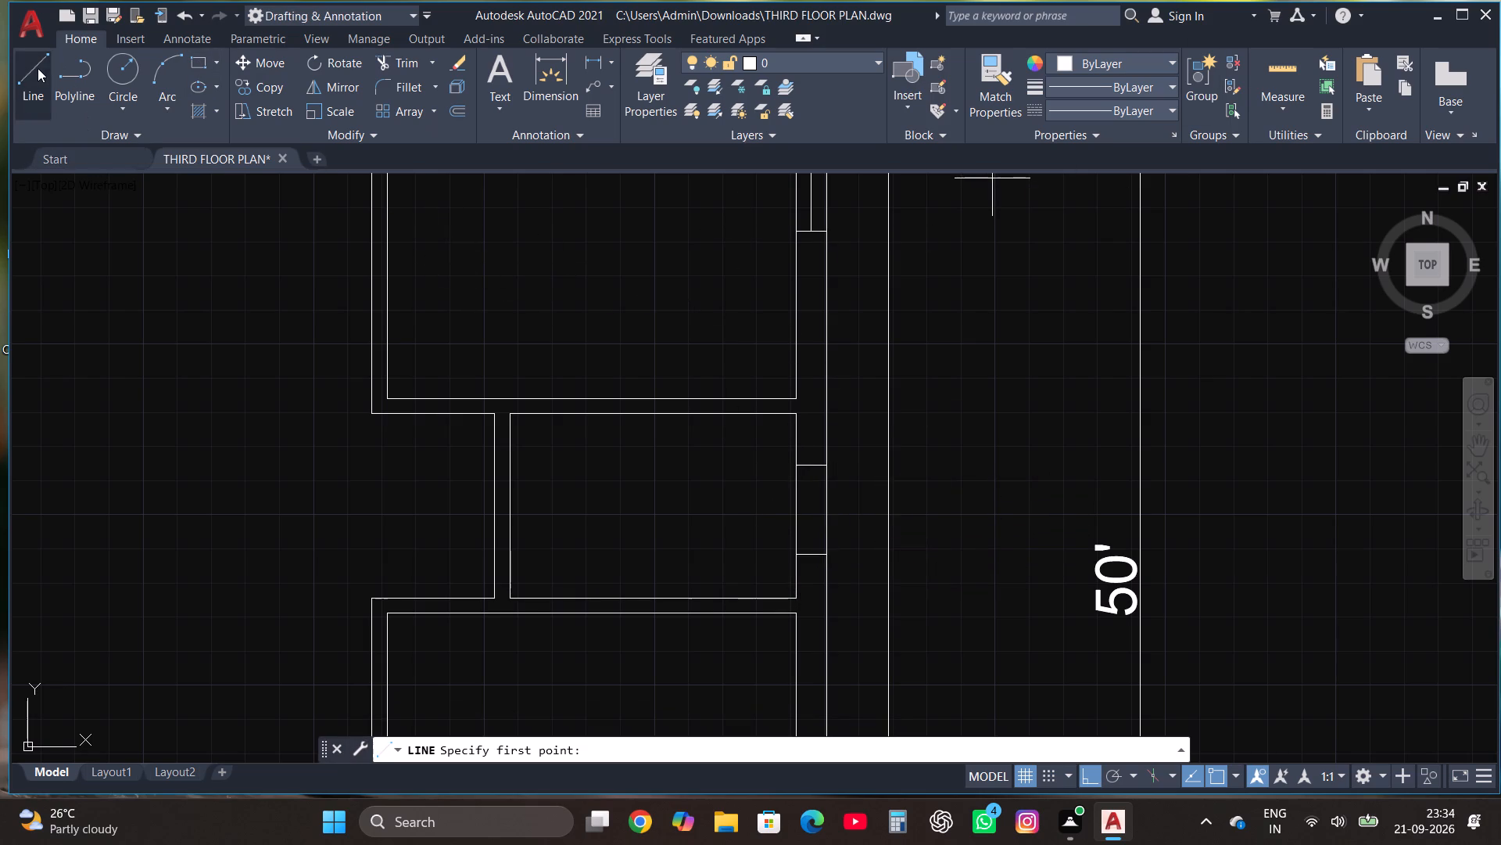
click(809, 462)
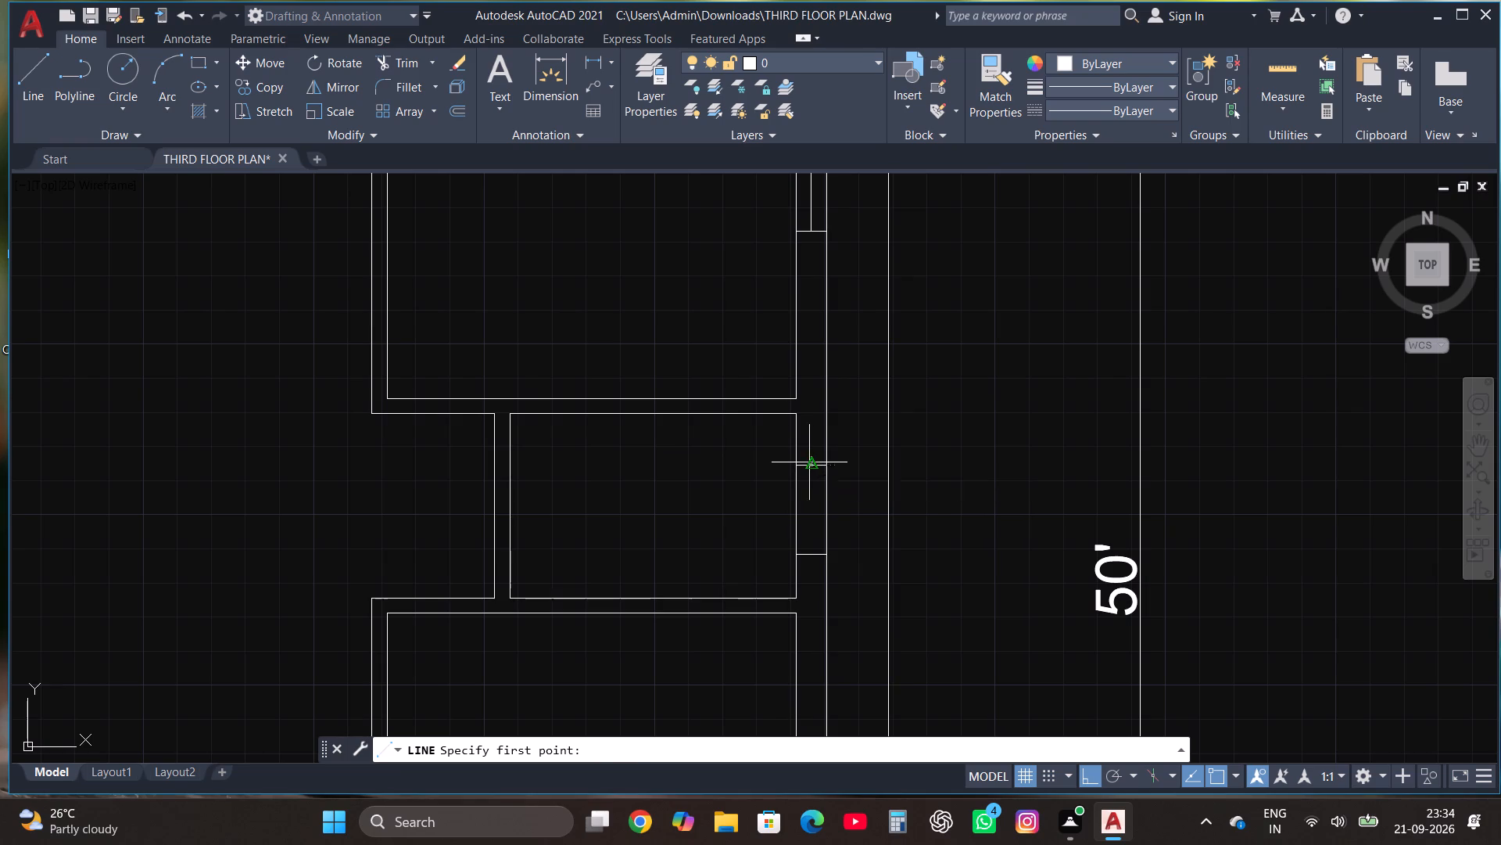
click(812, 556)
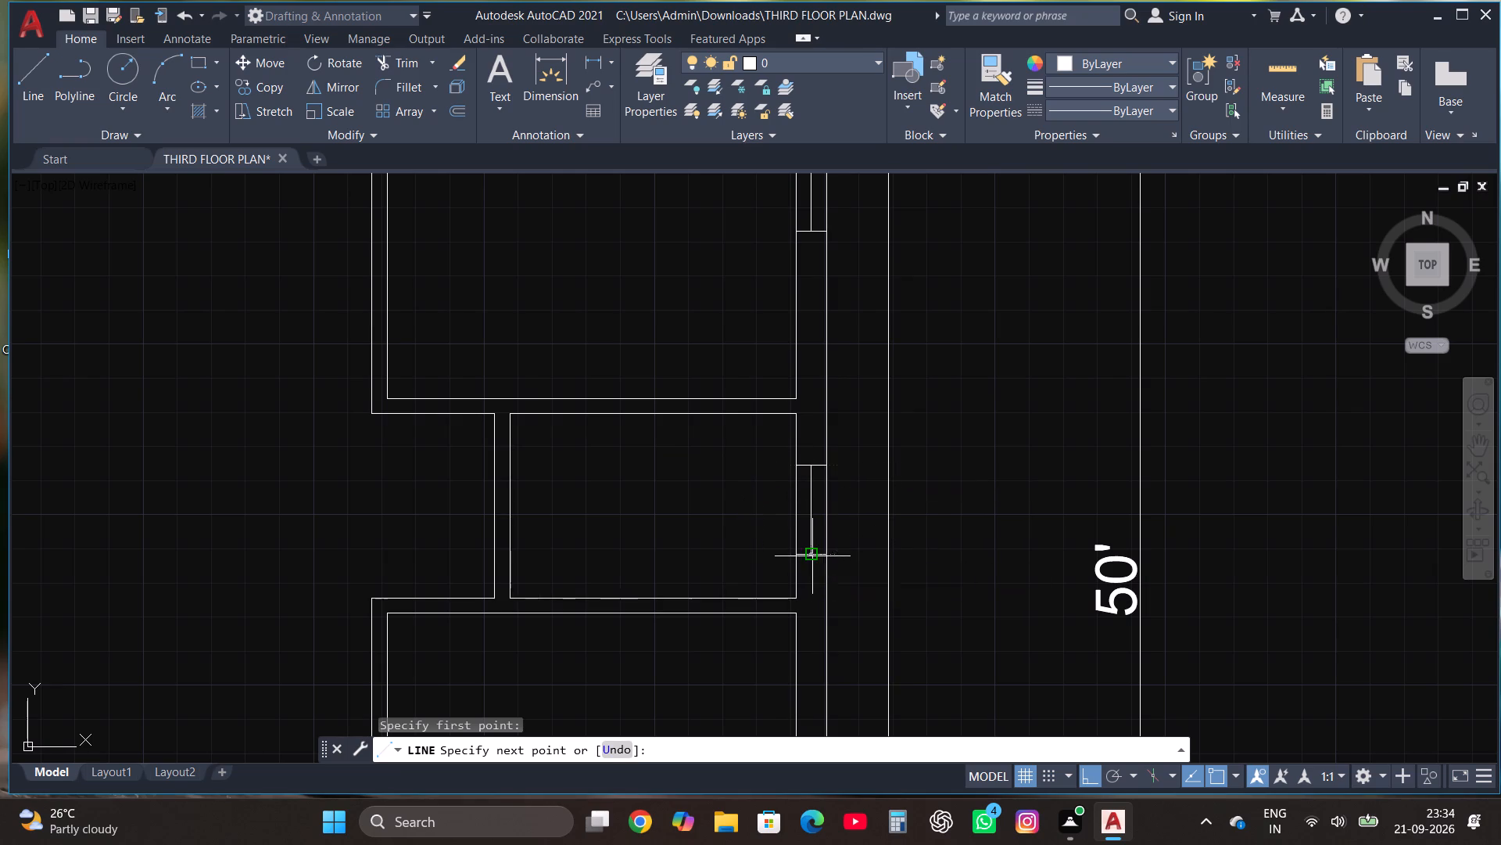
key(Escape)
Copy the small middle room's window about 5' straight down into the right wall of the room below.
scroll(862, 468, down, 1)
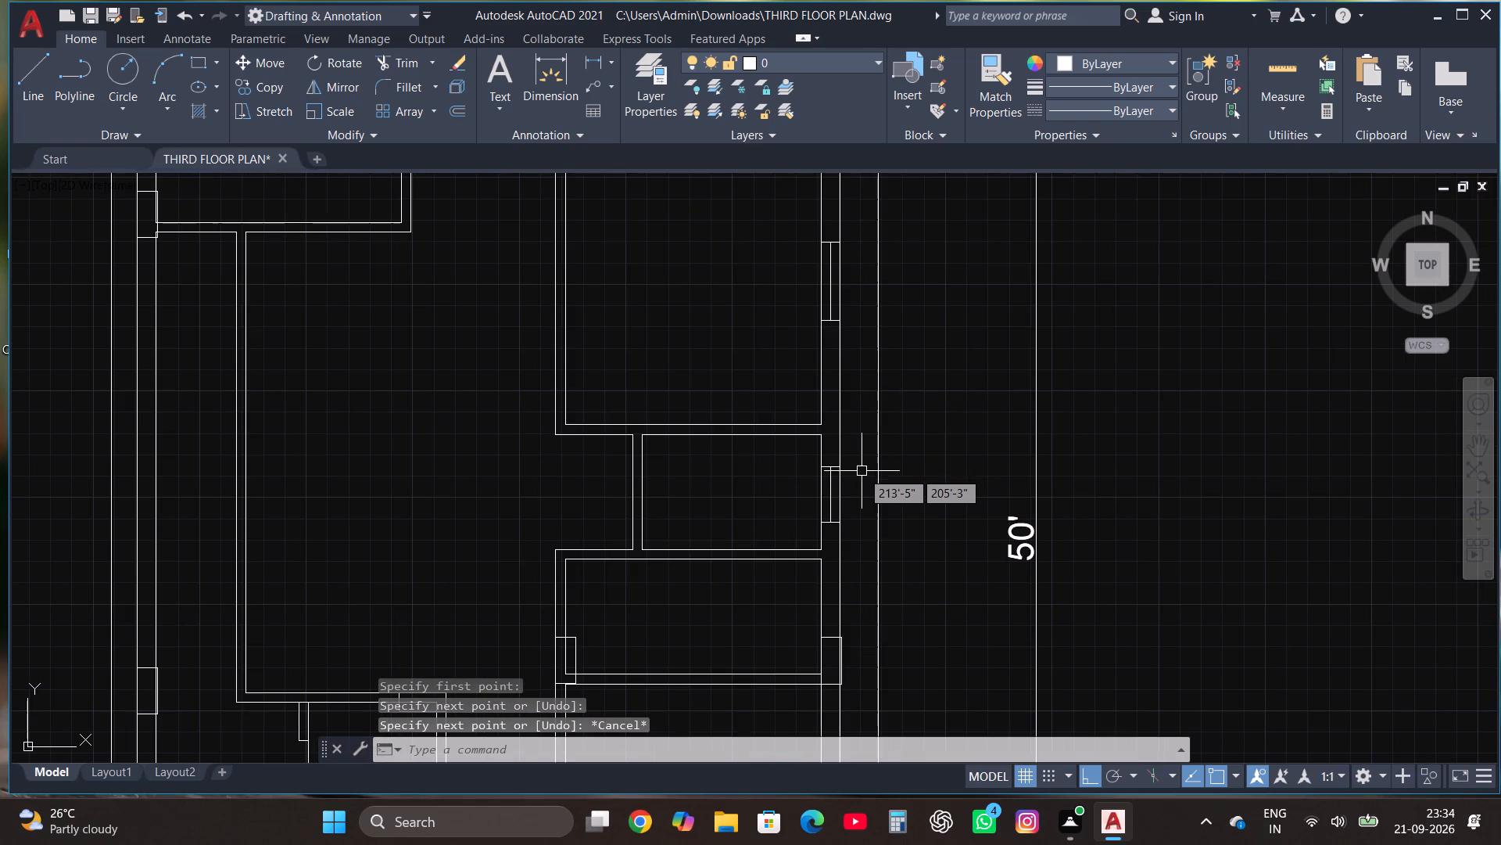
scroll(862, 471, up, 1)
click(777, 574)
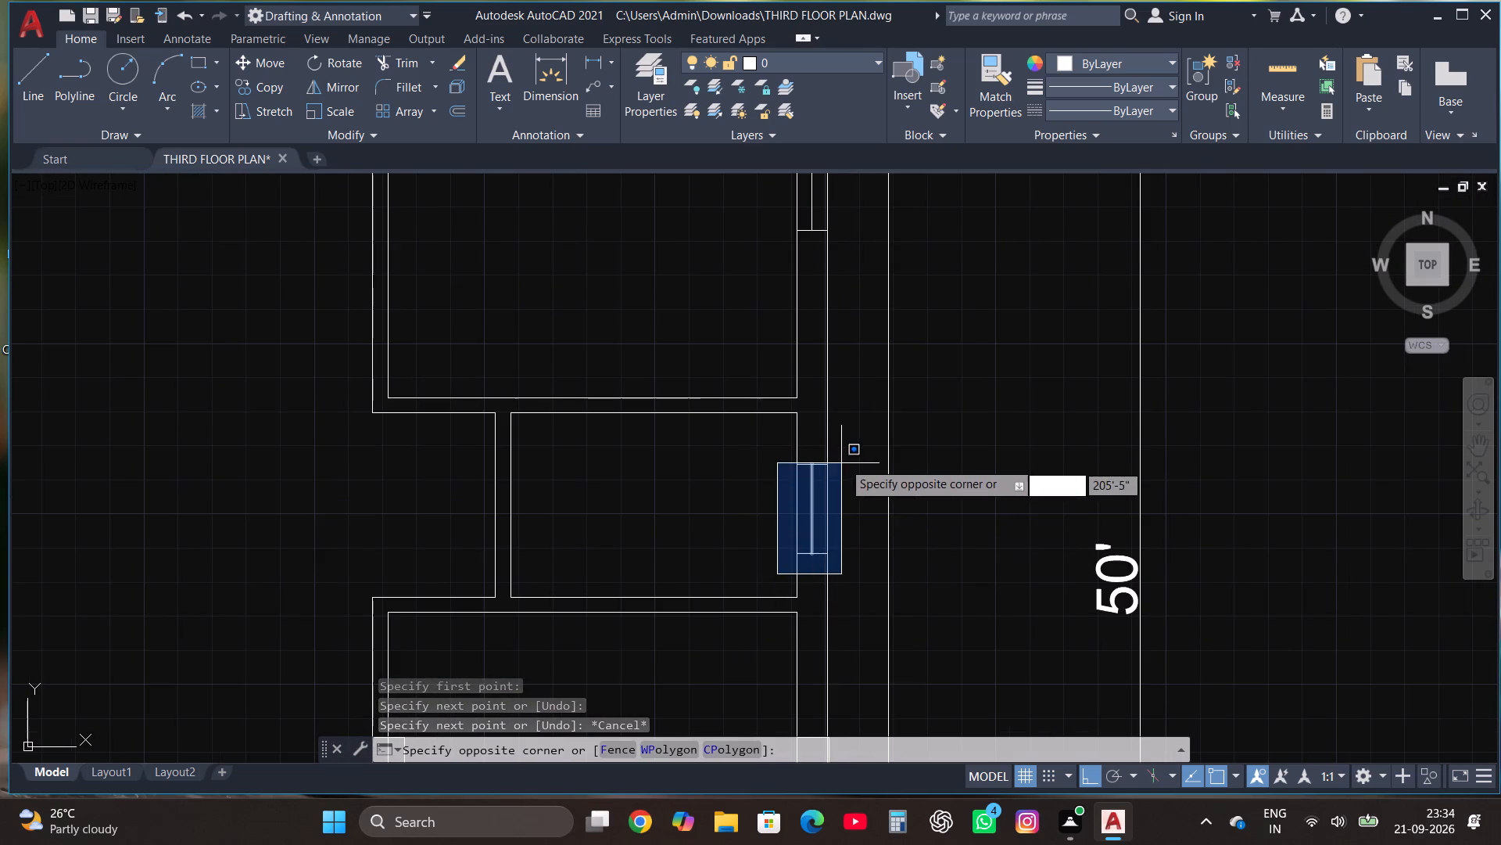
click(840, 440)
click(284, 81)
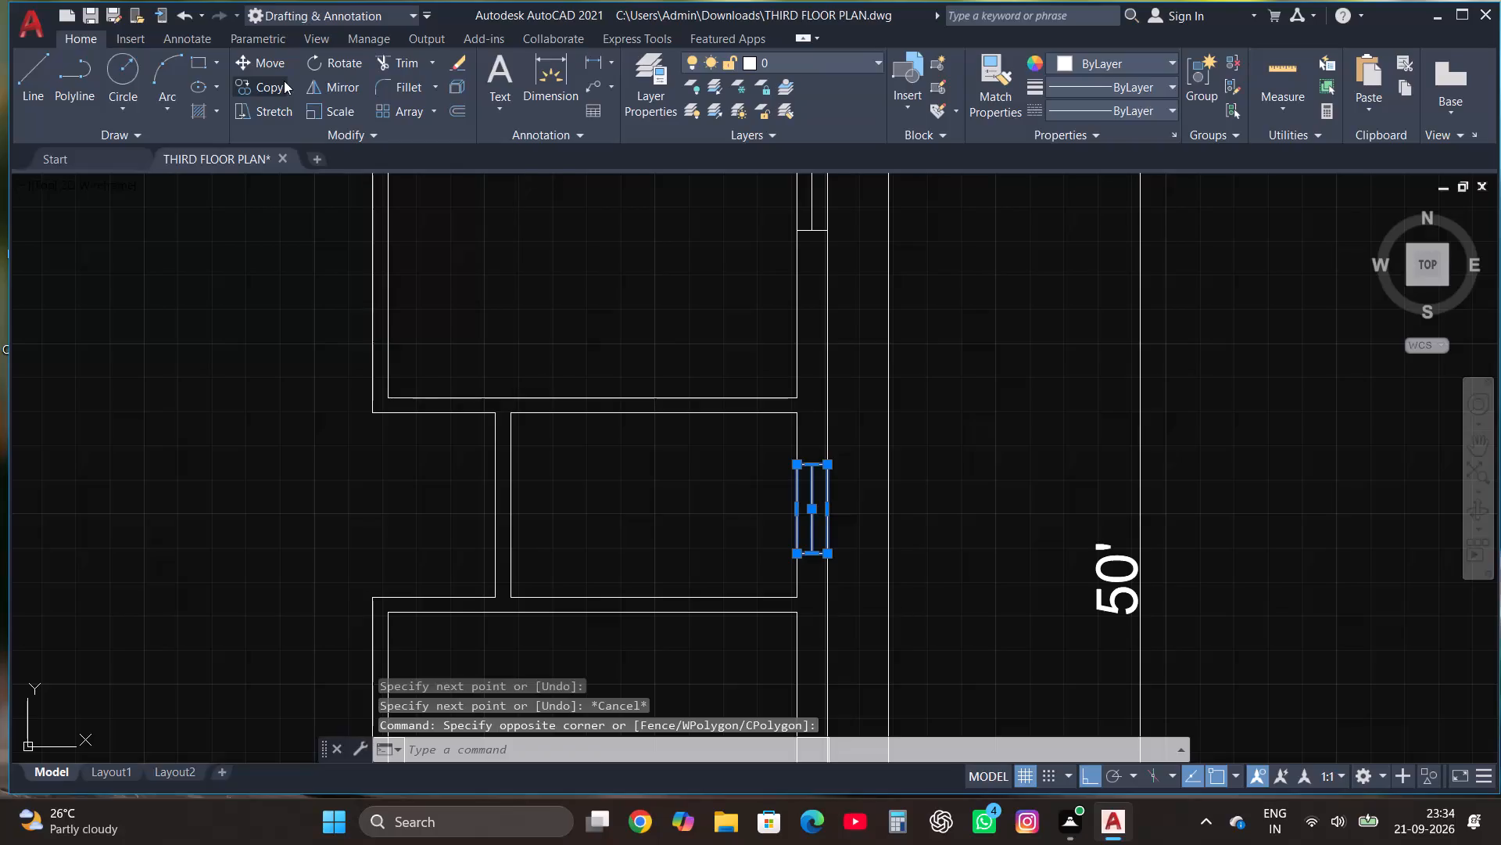
click(829, 465)
scroll(831, 466, down, 1)
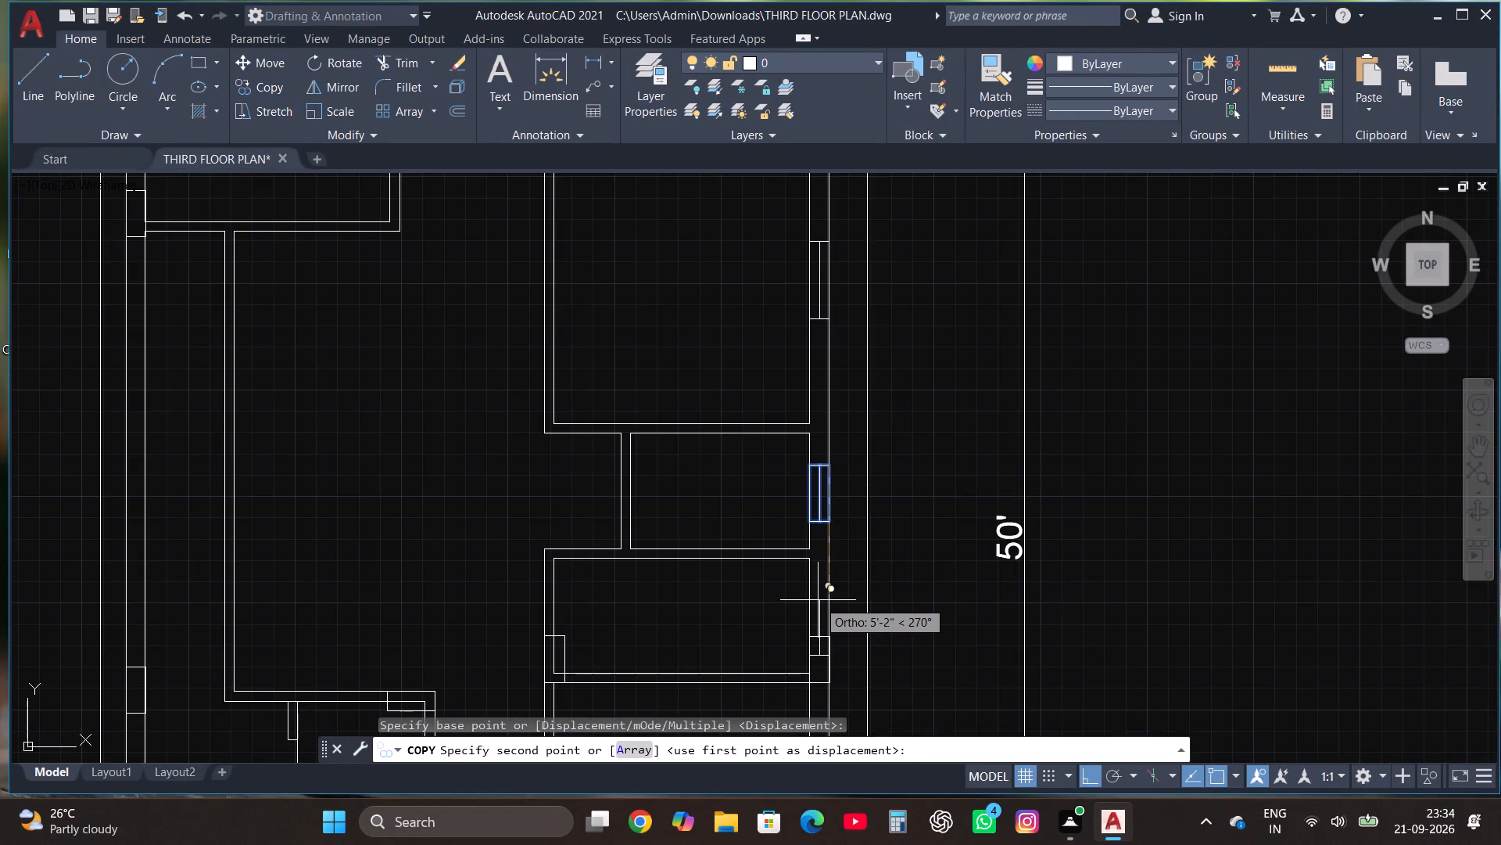
scroll(826, 602, up, 1)
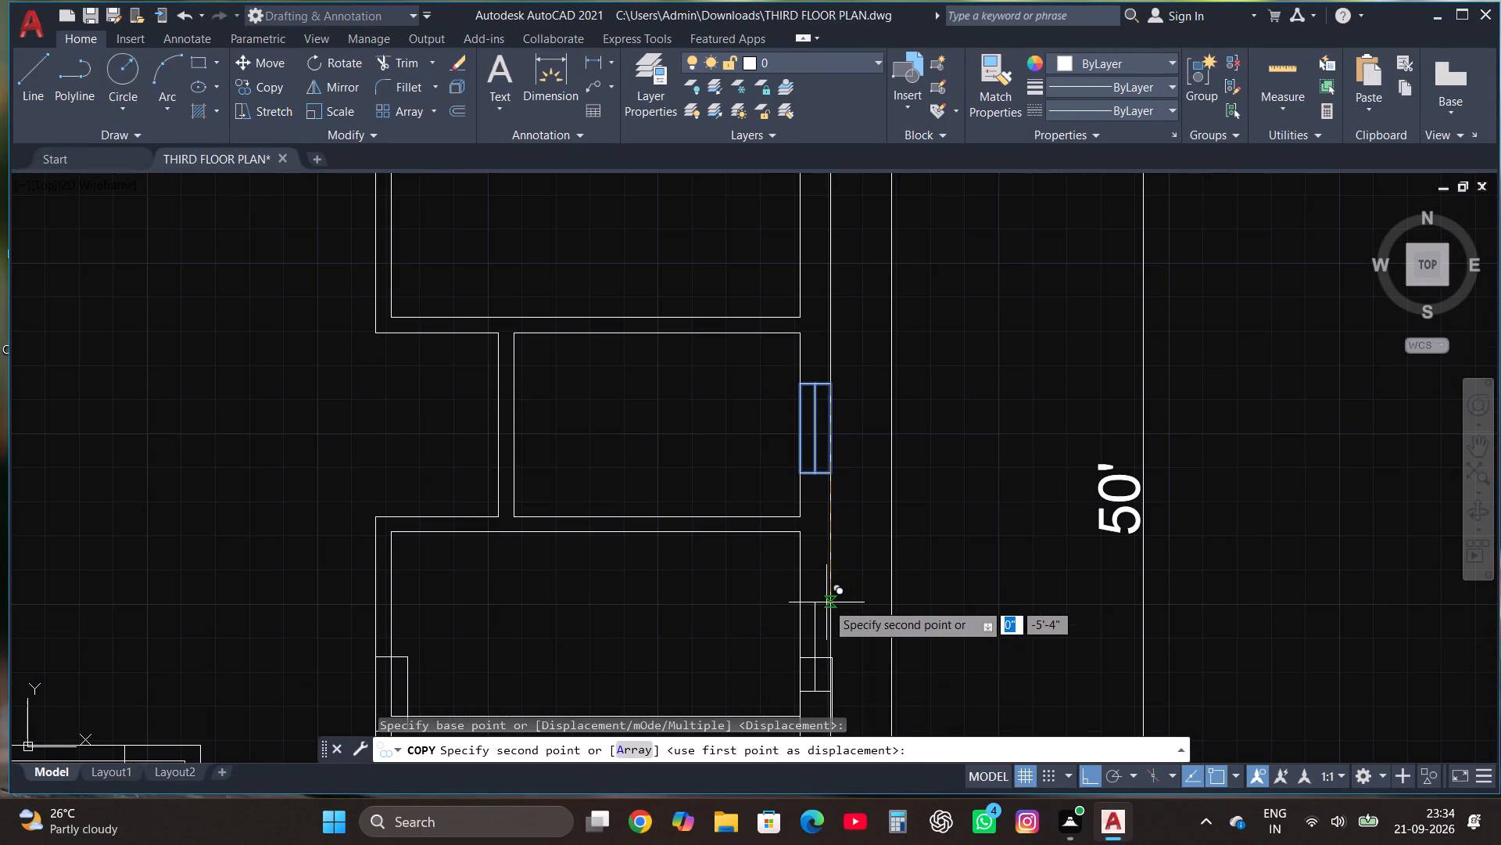
click(826, 593)
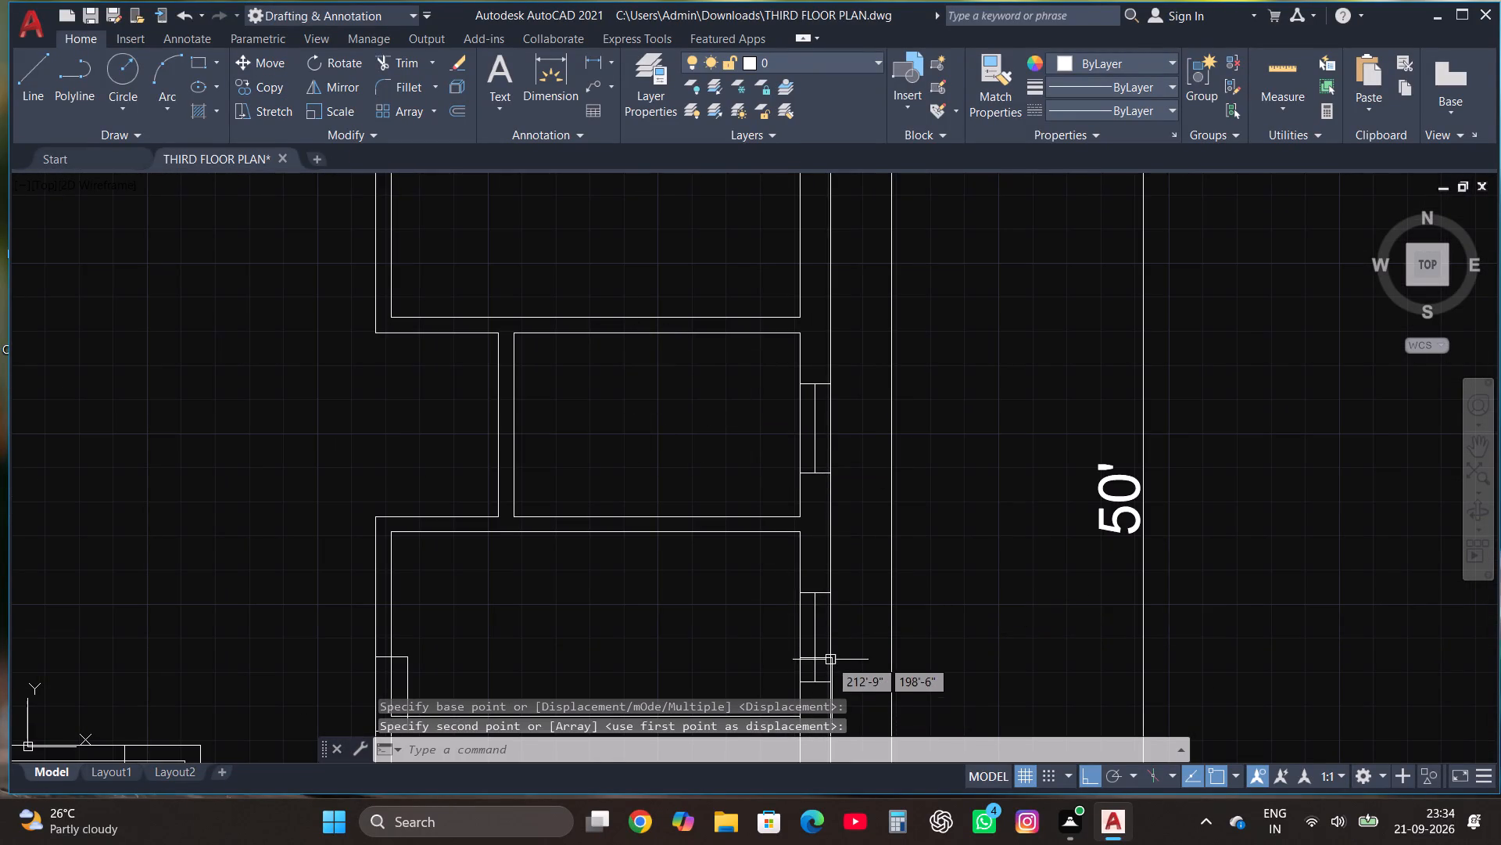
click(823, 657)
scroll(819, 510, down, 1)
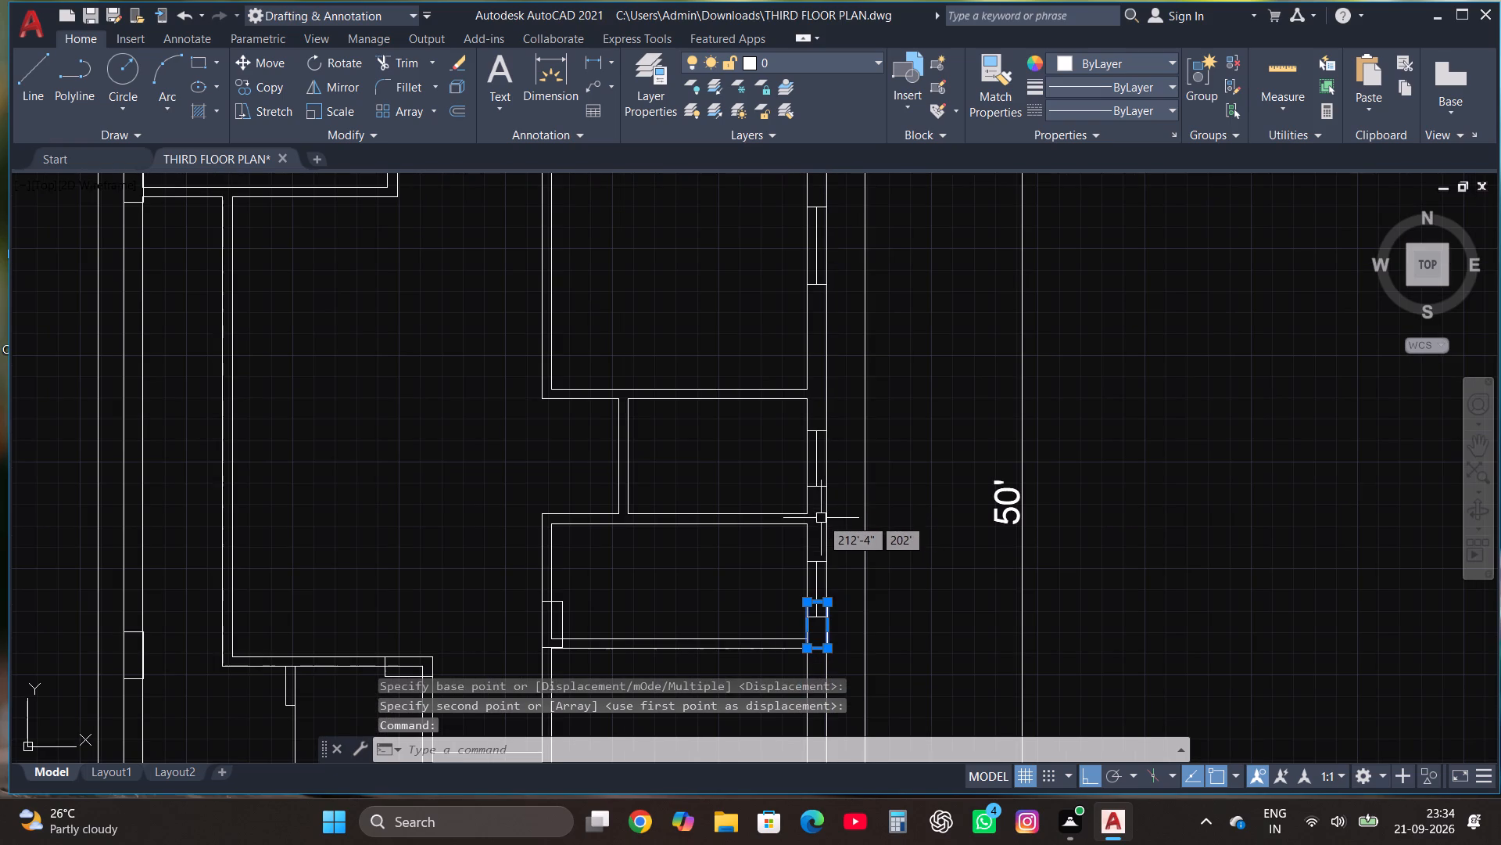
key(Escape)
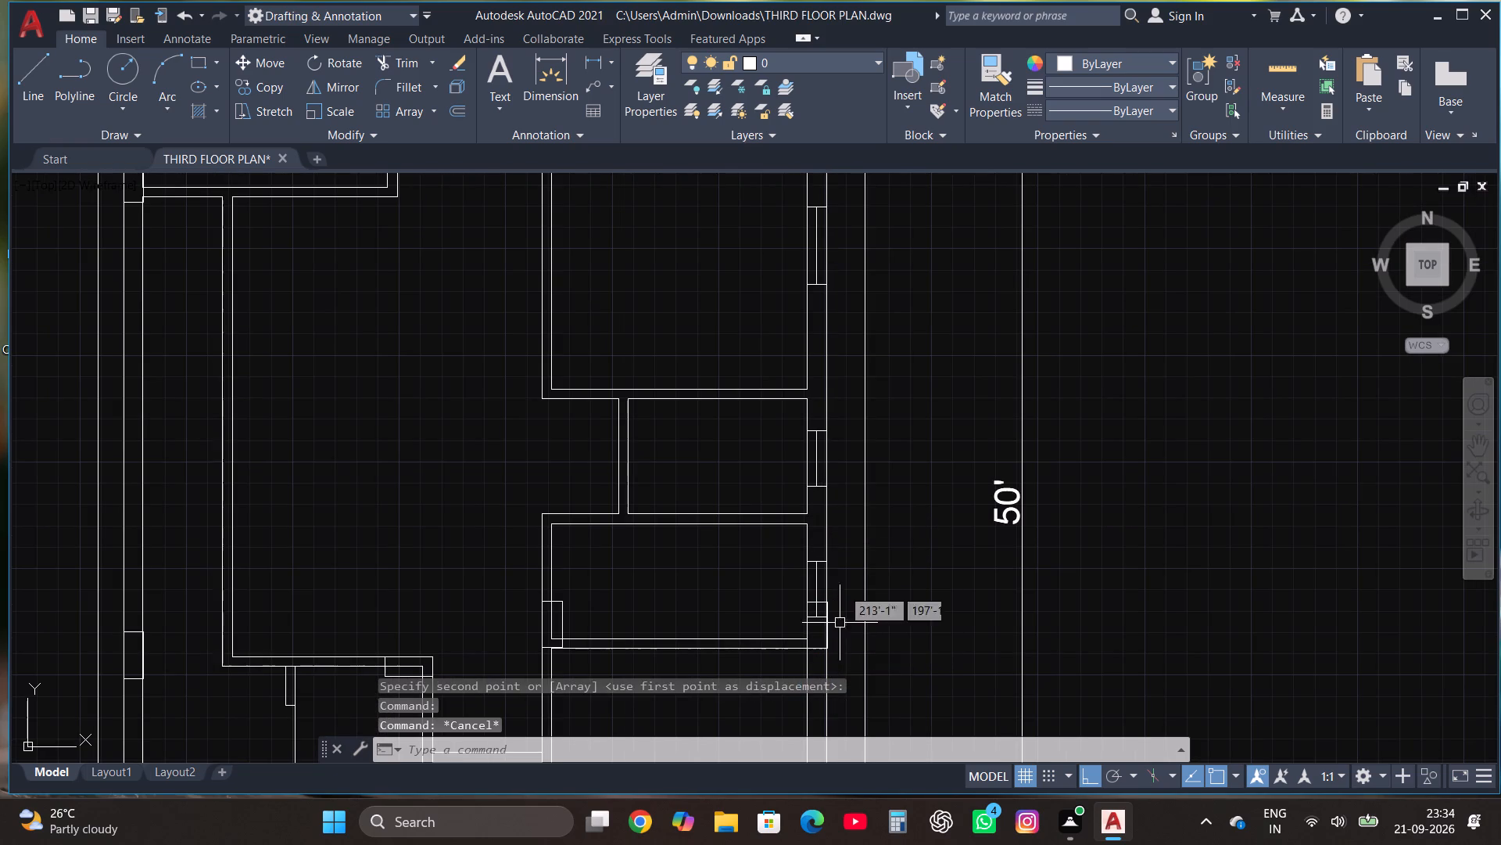
Move the window in the room below the small middle room straight up the right wall, clear of the corner column.
scroll(840, 523, down, 1)
scroll(836, 584, up, 3)
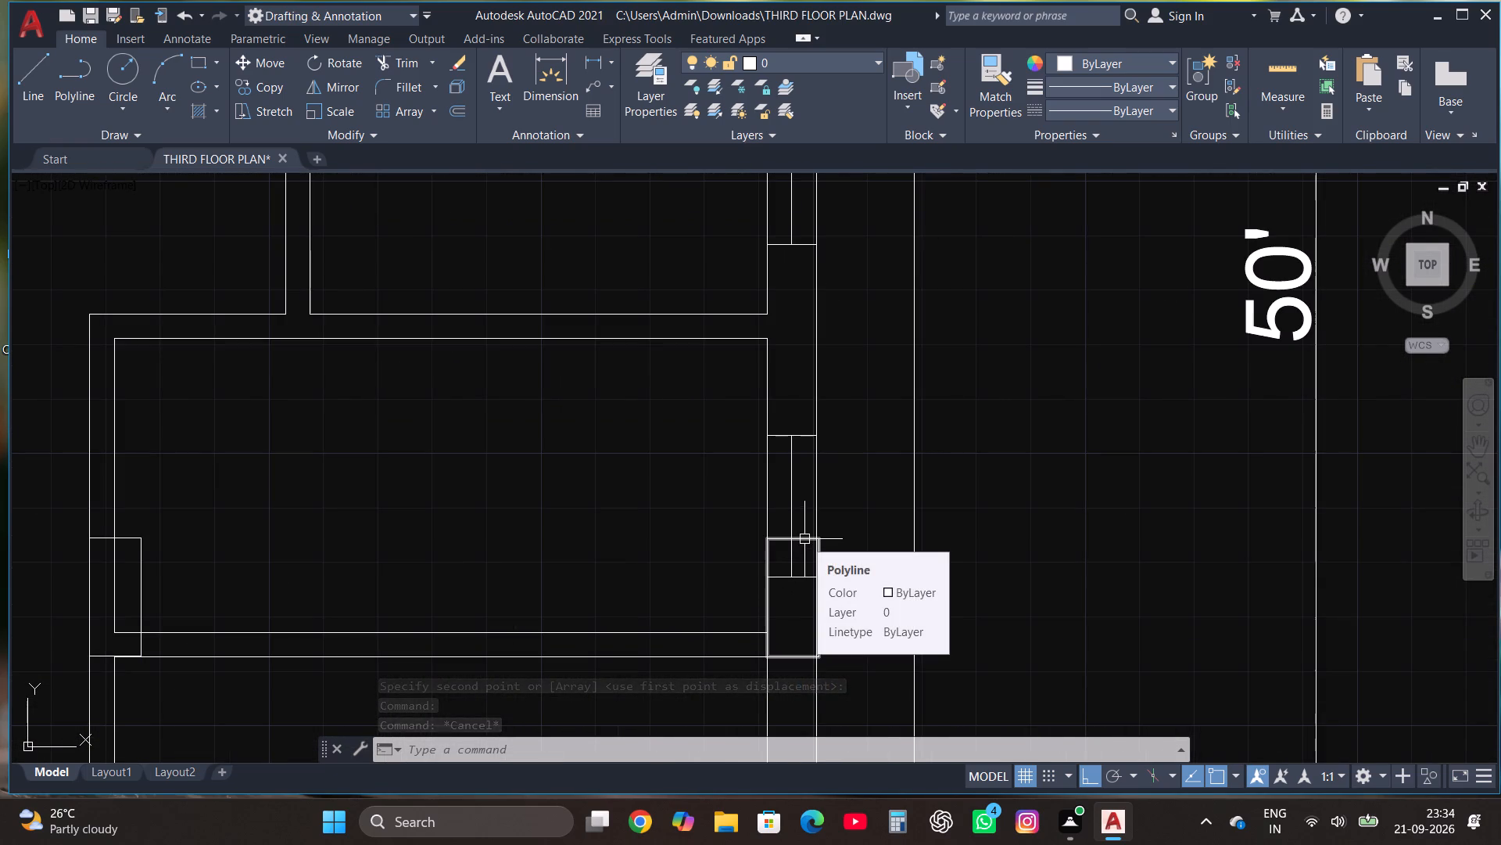
click(745, 590)
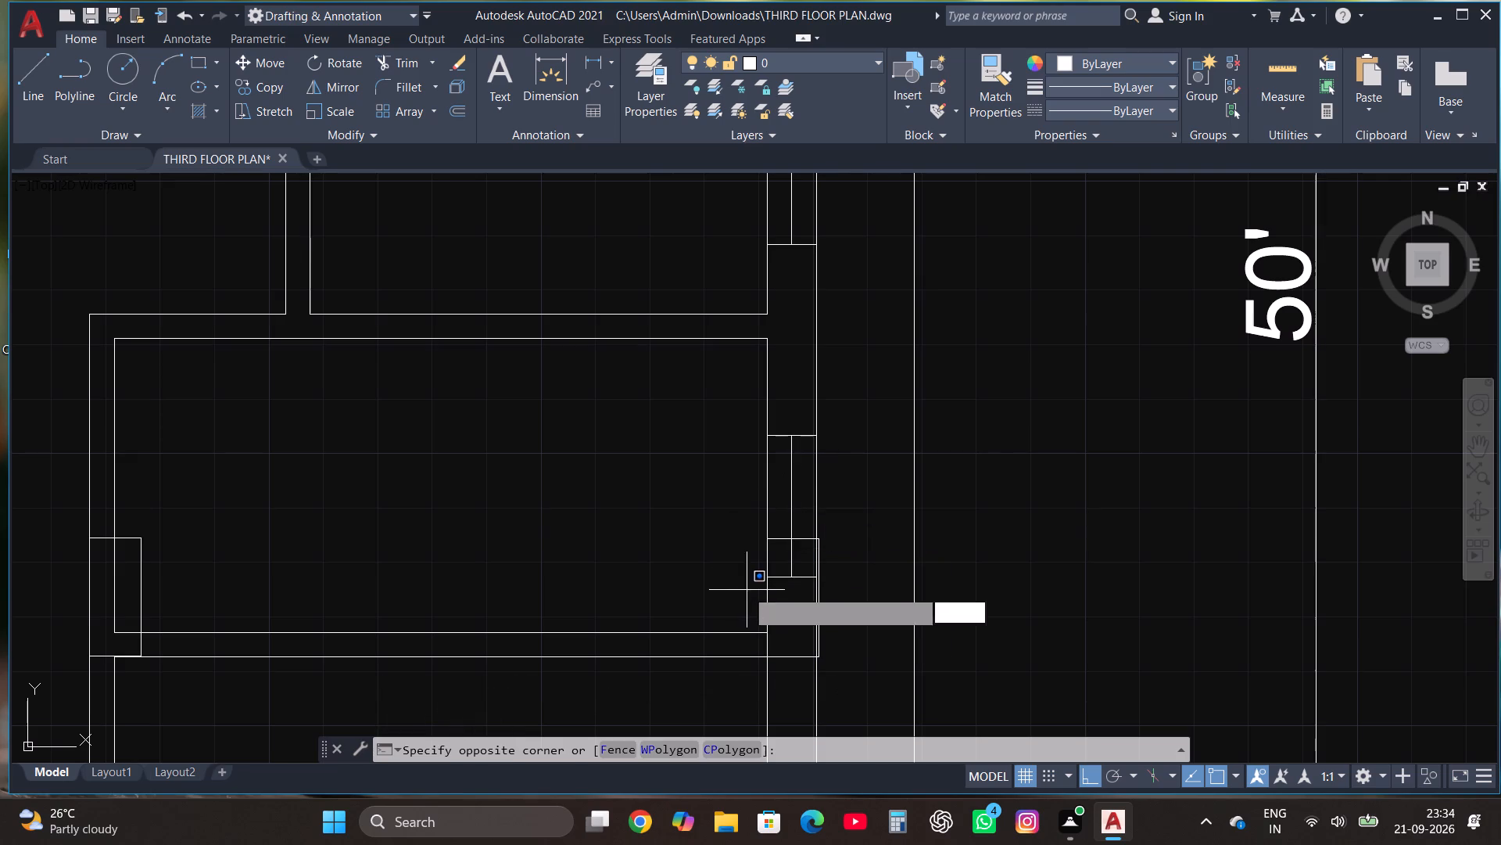
click(822, 385)
click(266, 67)
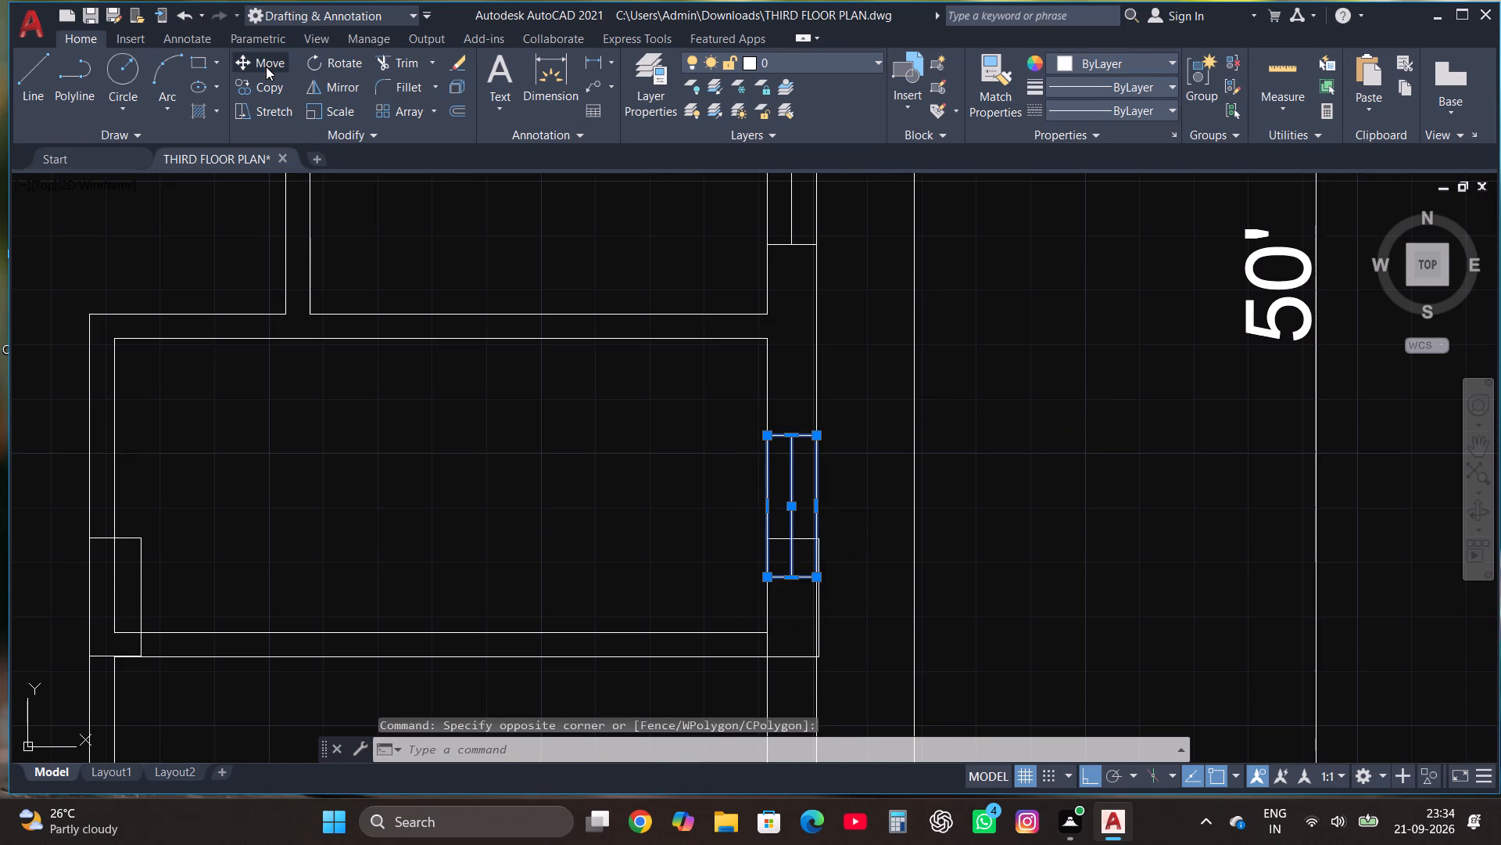
click(796, 483)
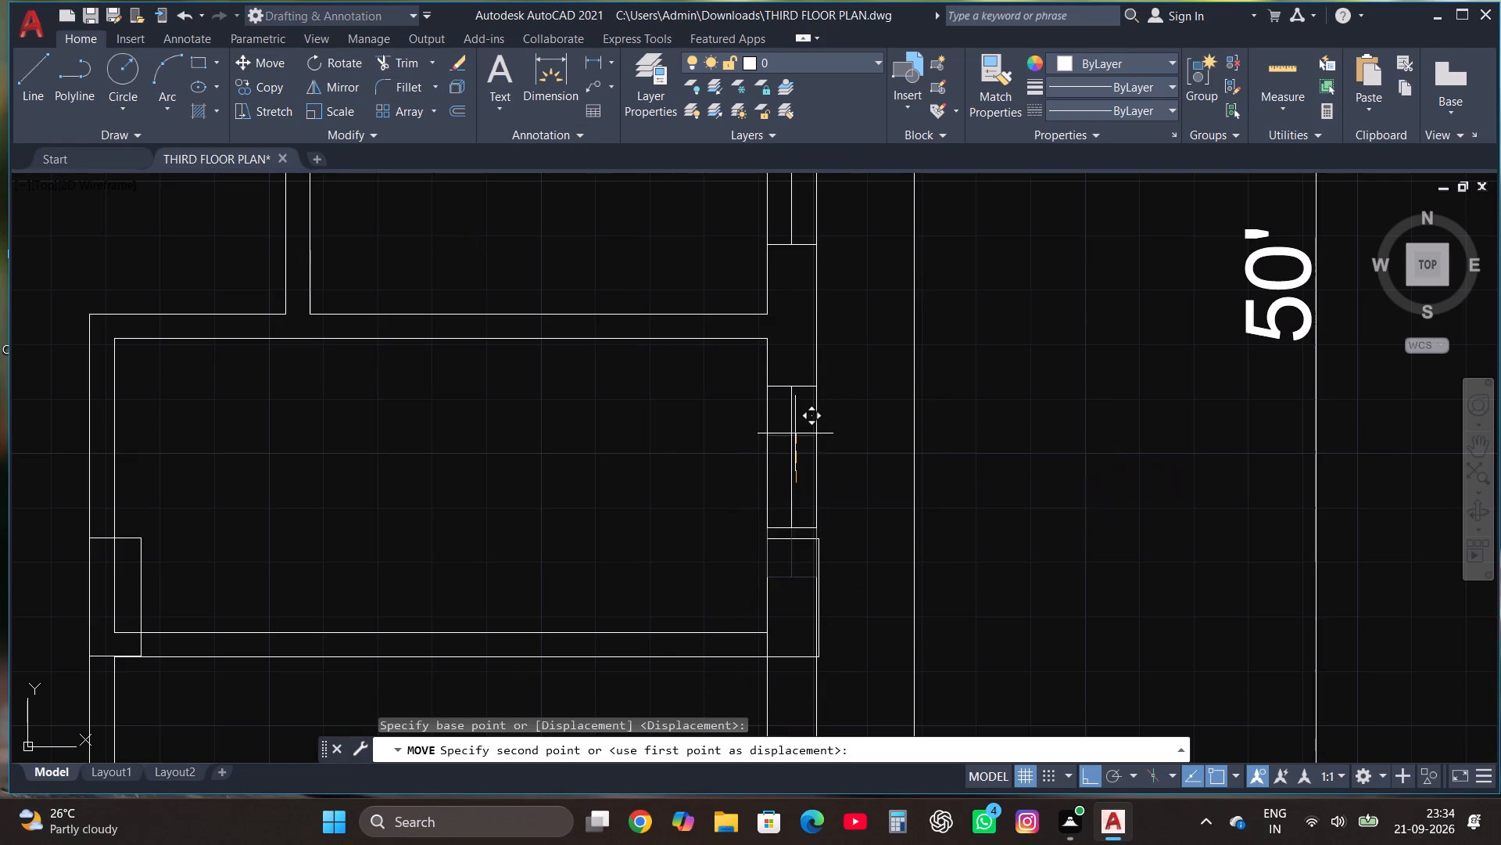
click(795, 419)
key(Escape)
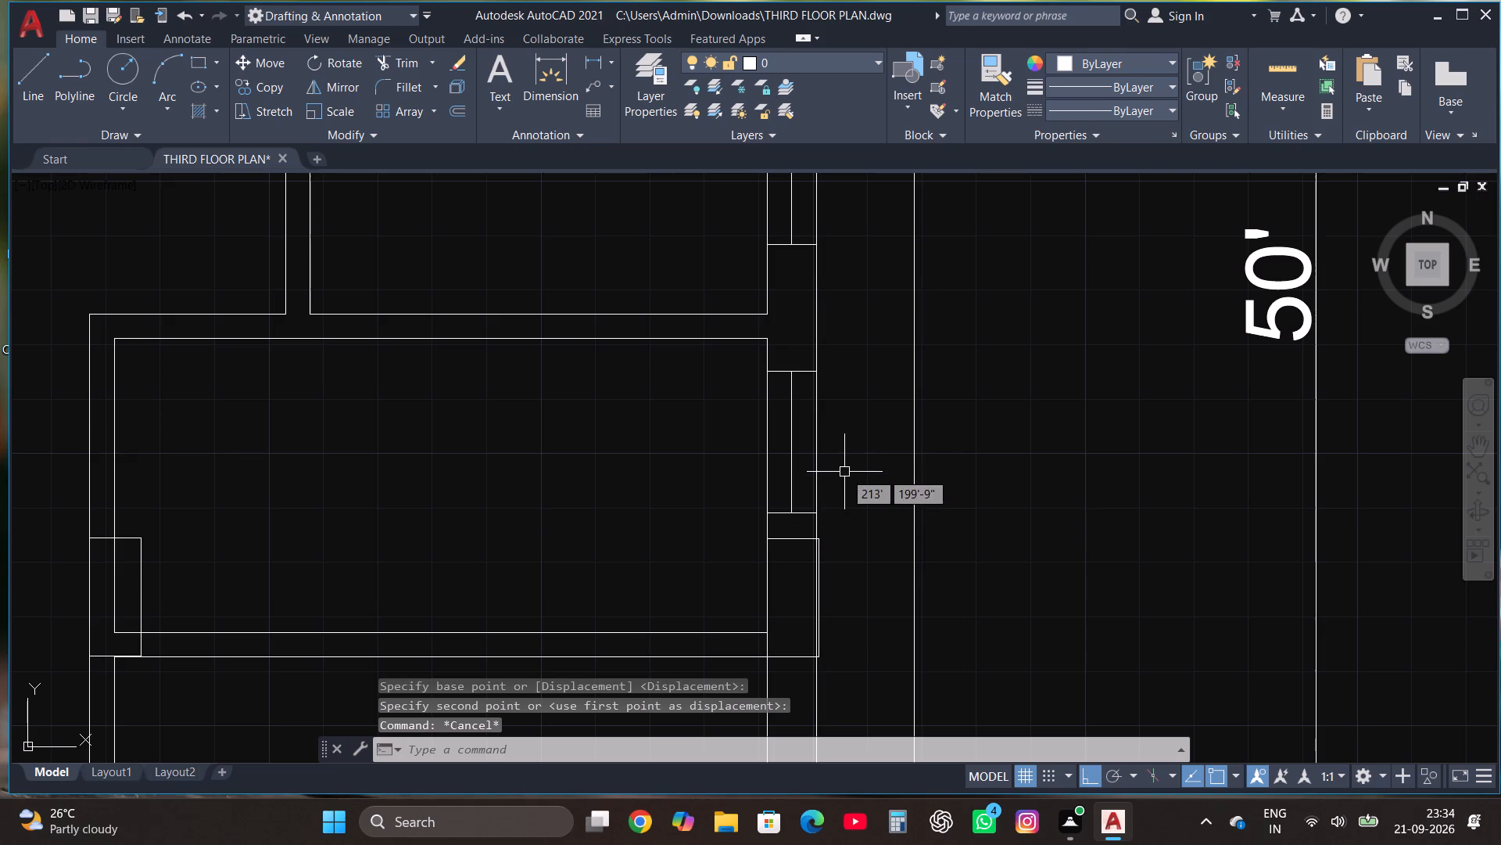
Copy the upper-right room's lower right-wall window down to the right wall of the large lower-right room.
scroll(845, 443, down, 3)
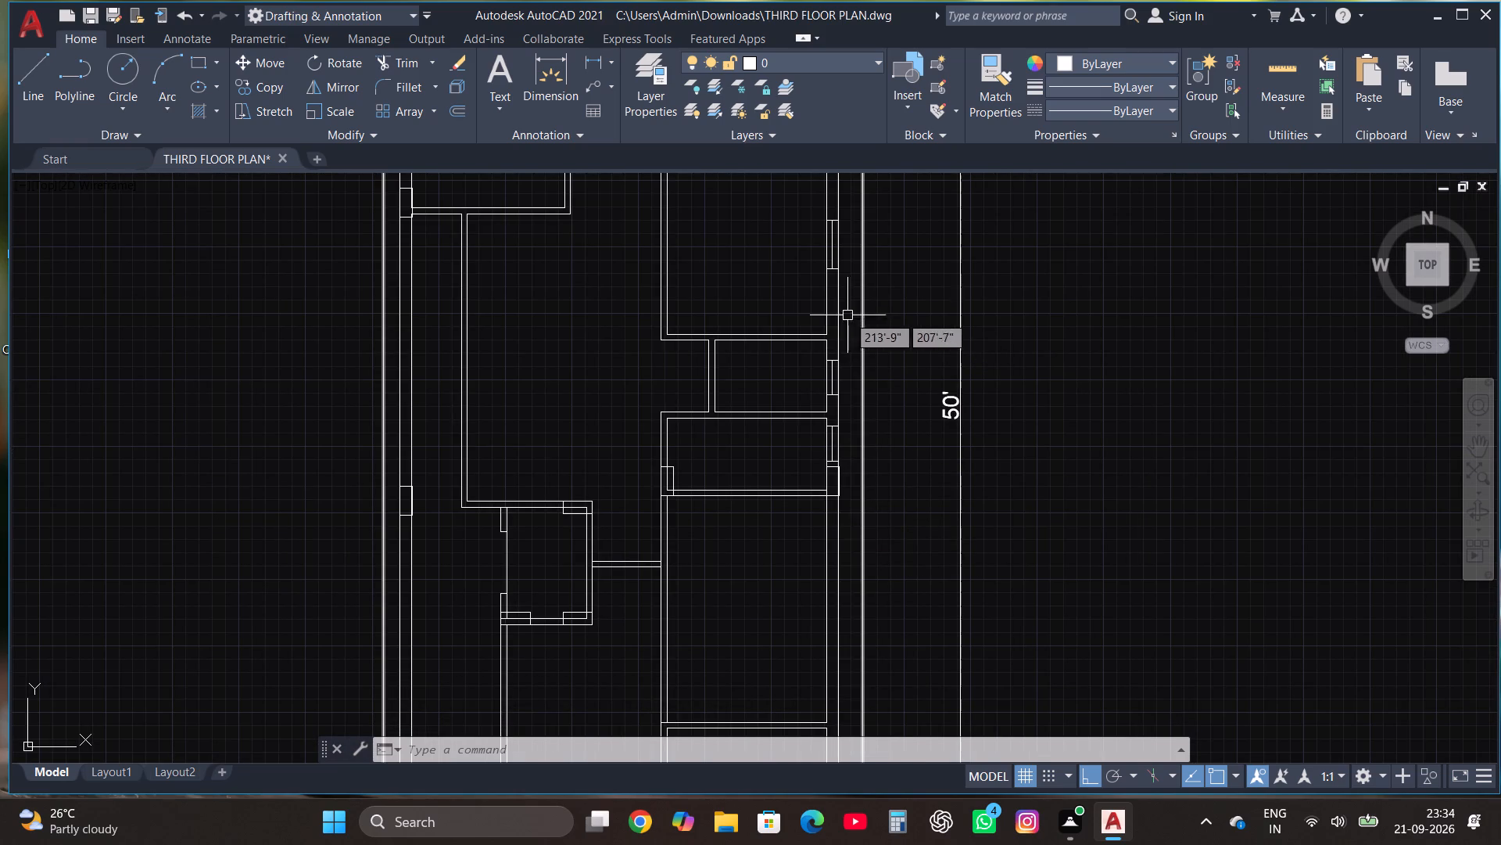
click(812, 289)
click(853, 213)
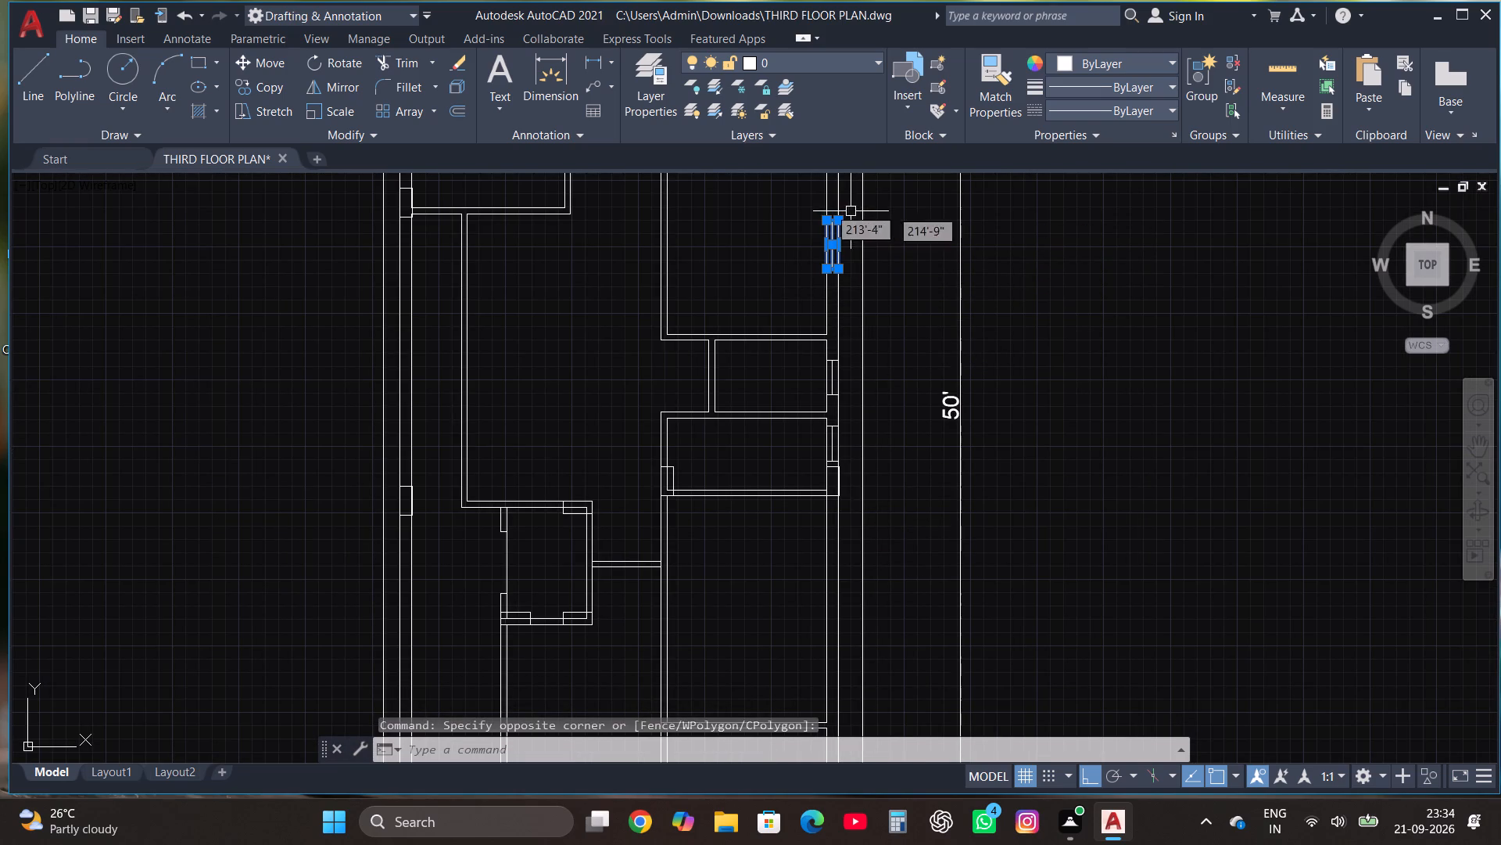
click(287, 85)
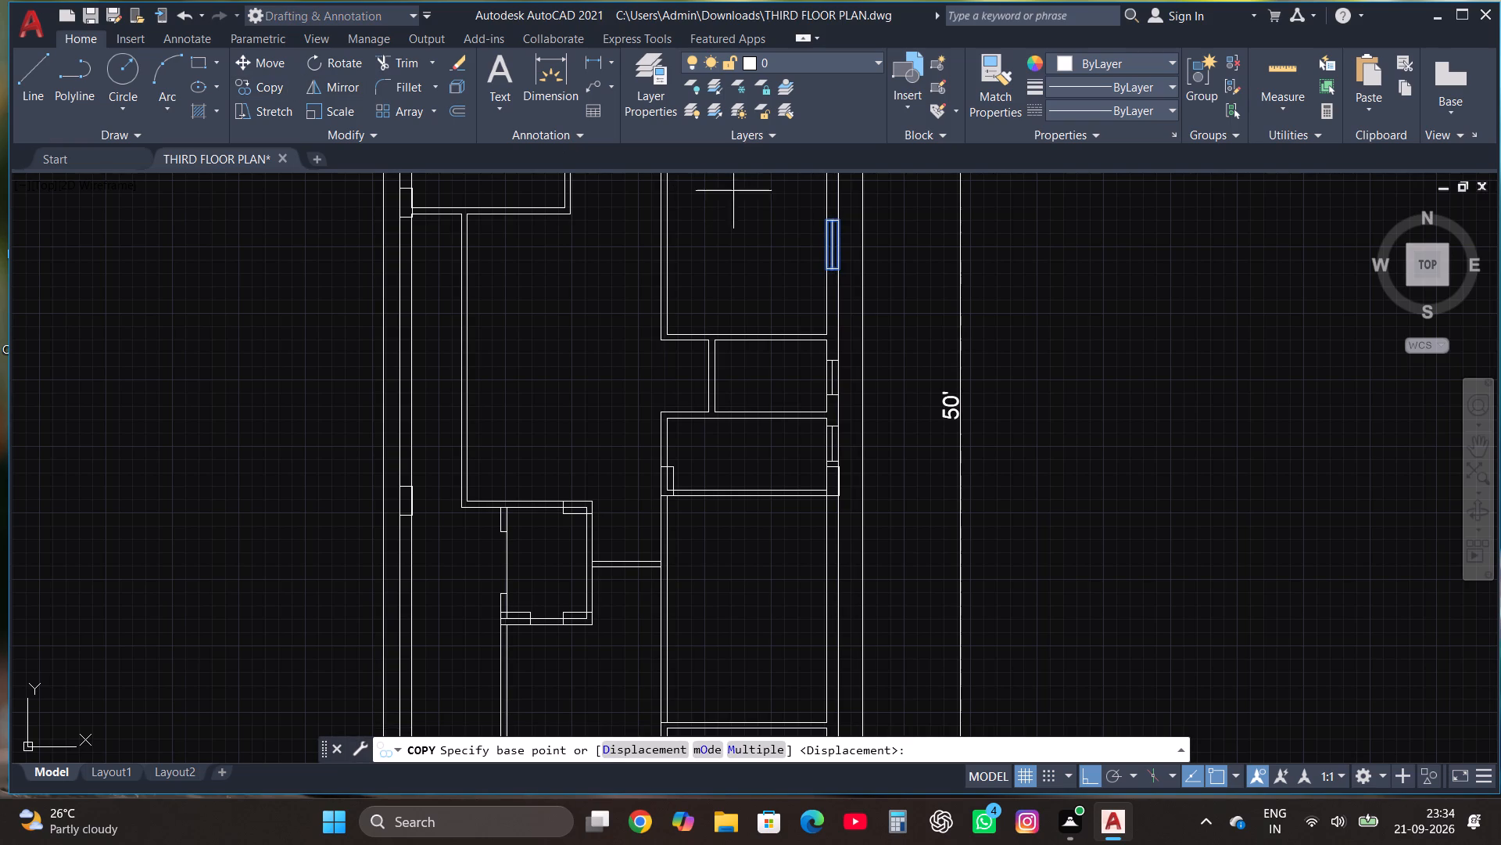
click(837, 218)
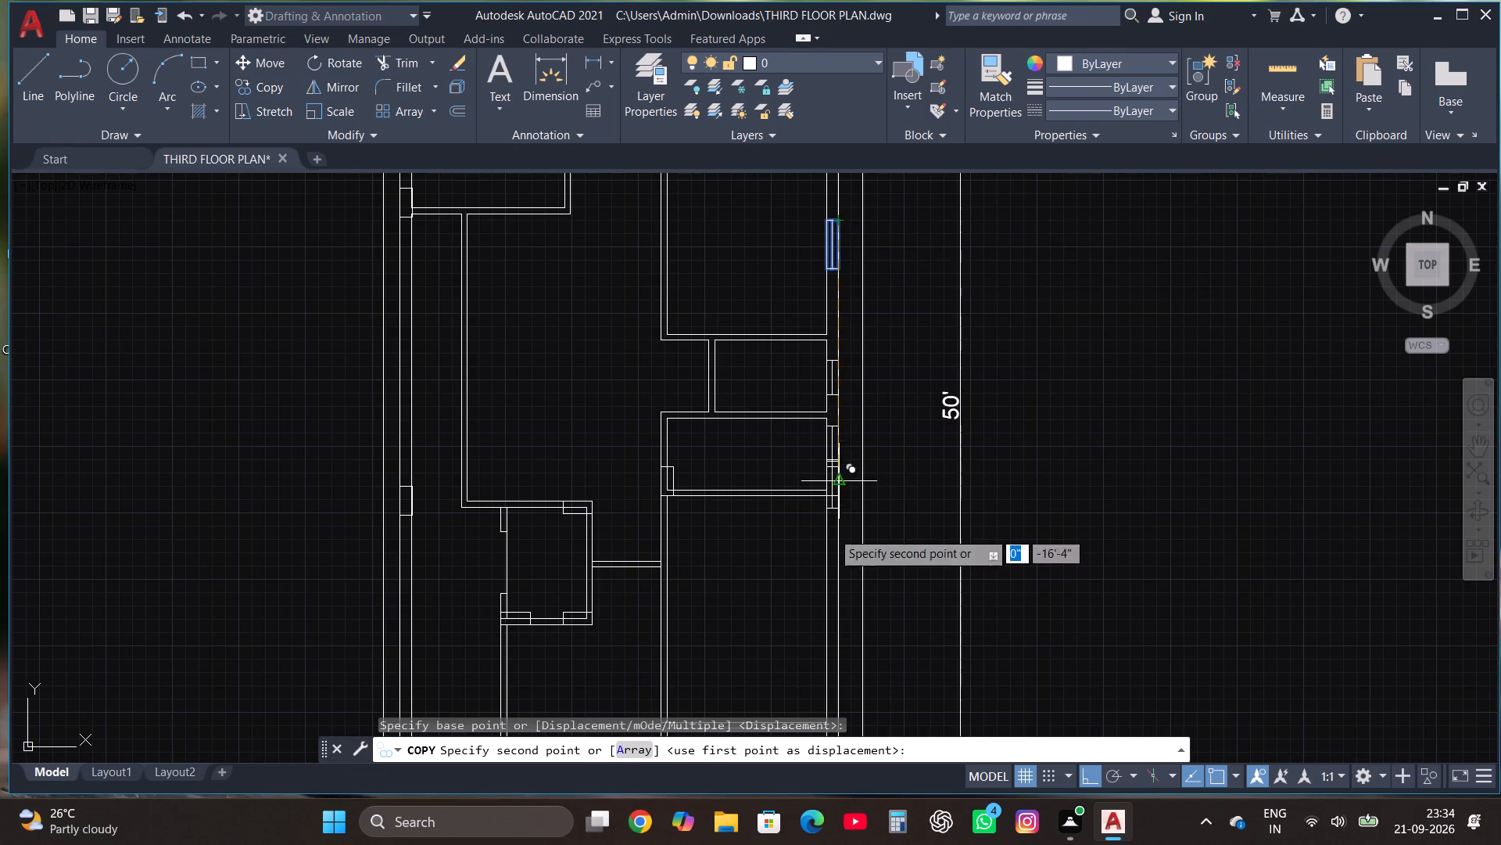
click(830, 587)
Move the copied window sideways so its right edge meets the wall's outer line and it fills the wall thickness.
scroll(819, 648, up, 1)
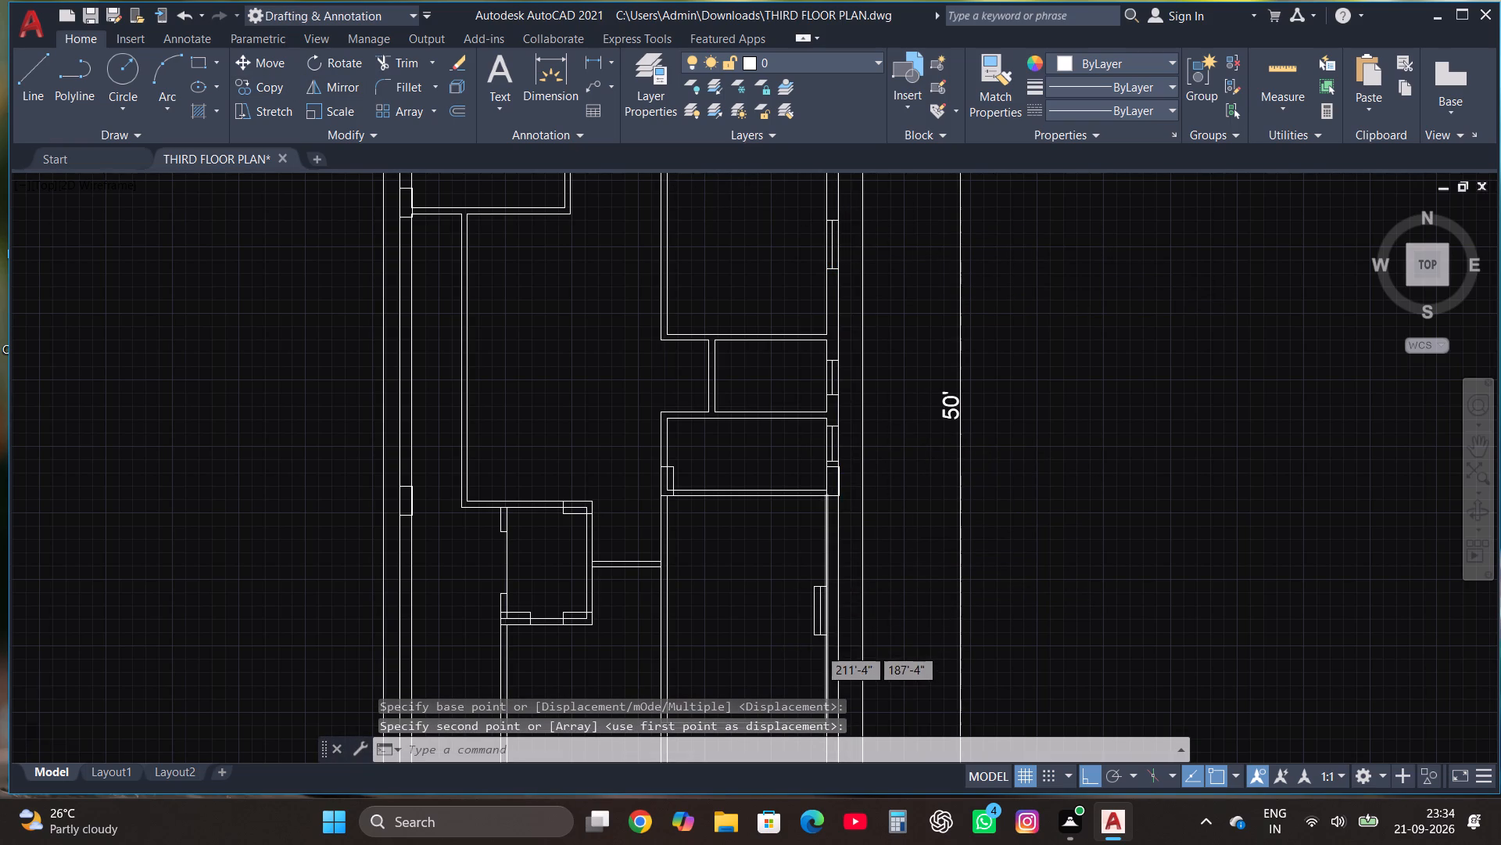
scroll(819, 648, up, 1)
click(768, 646)
click(852, 448)
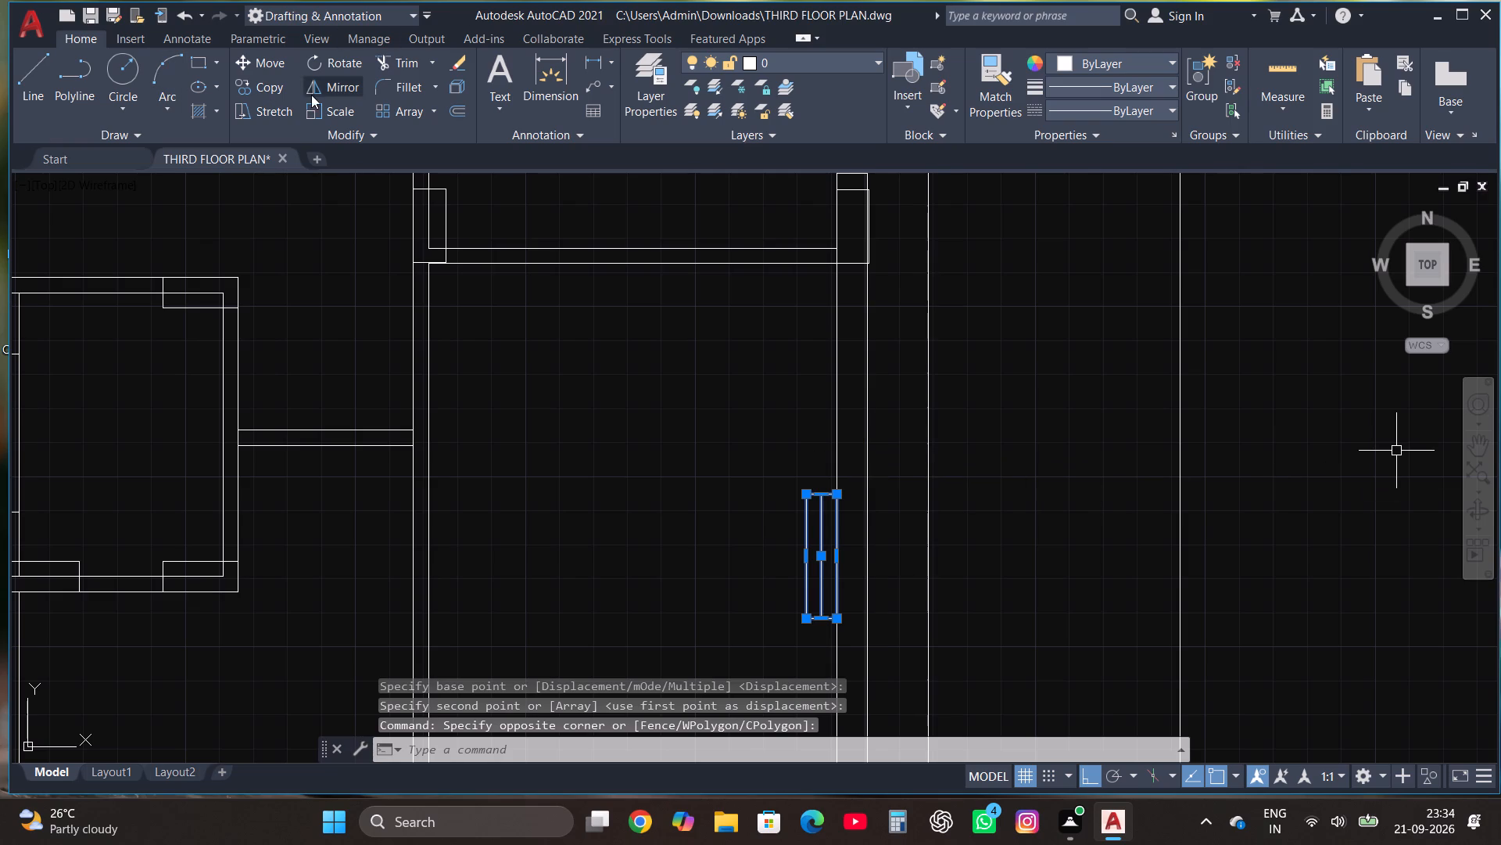
click(267, 72)
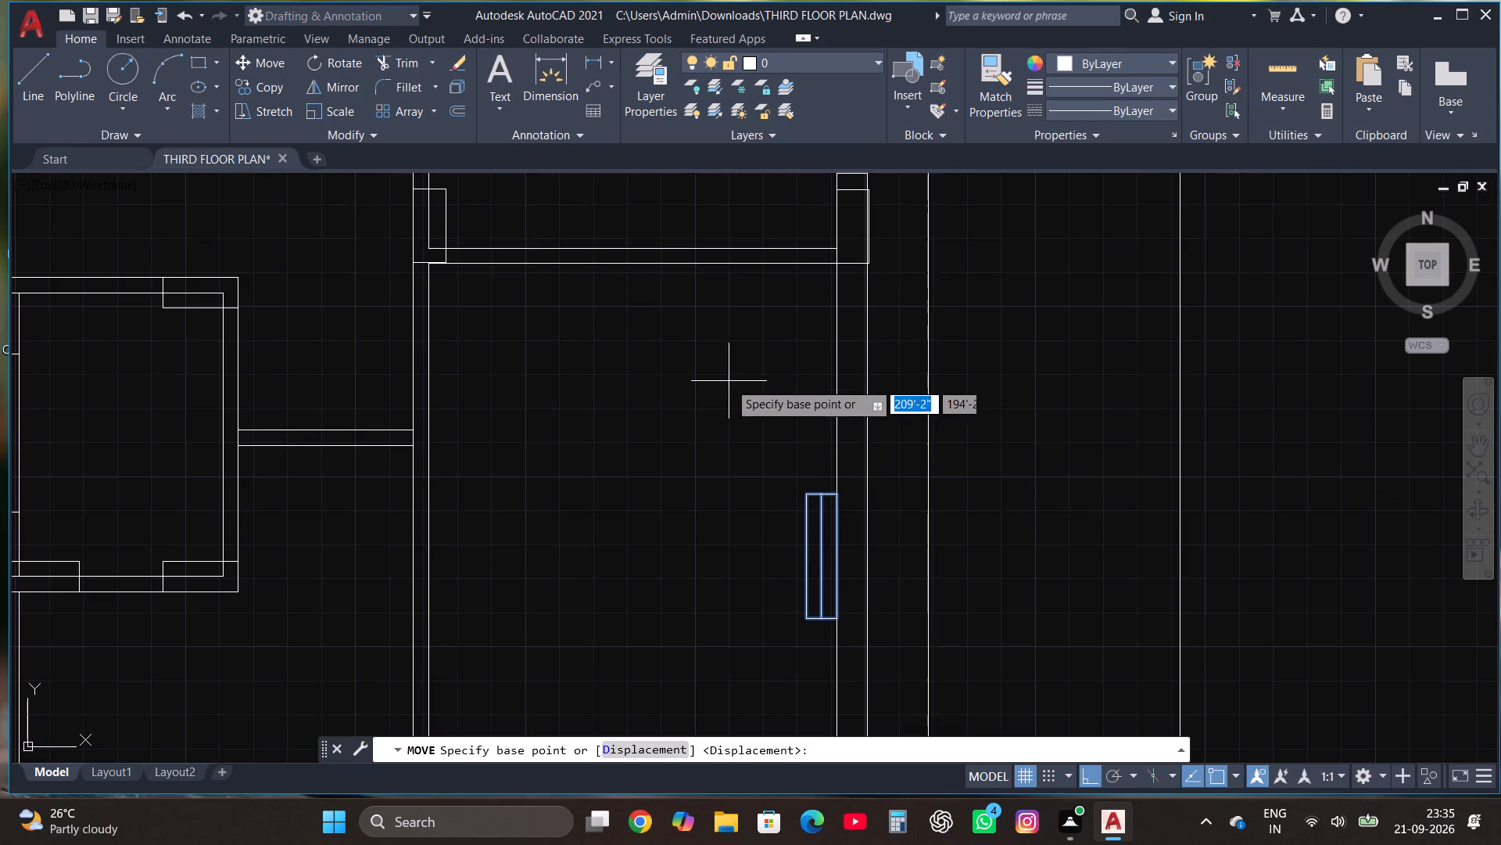
click(835, 494)
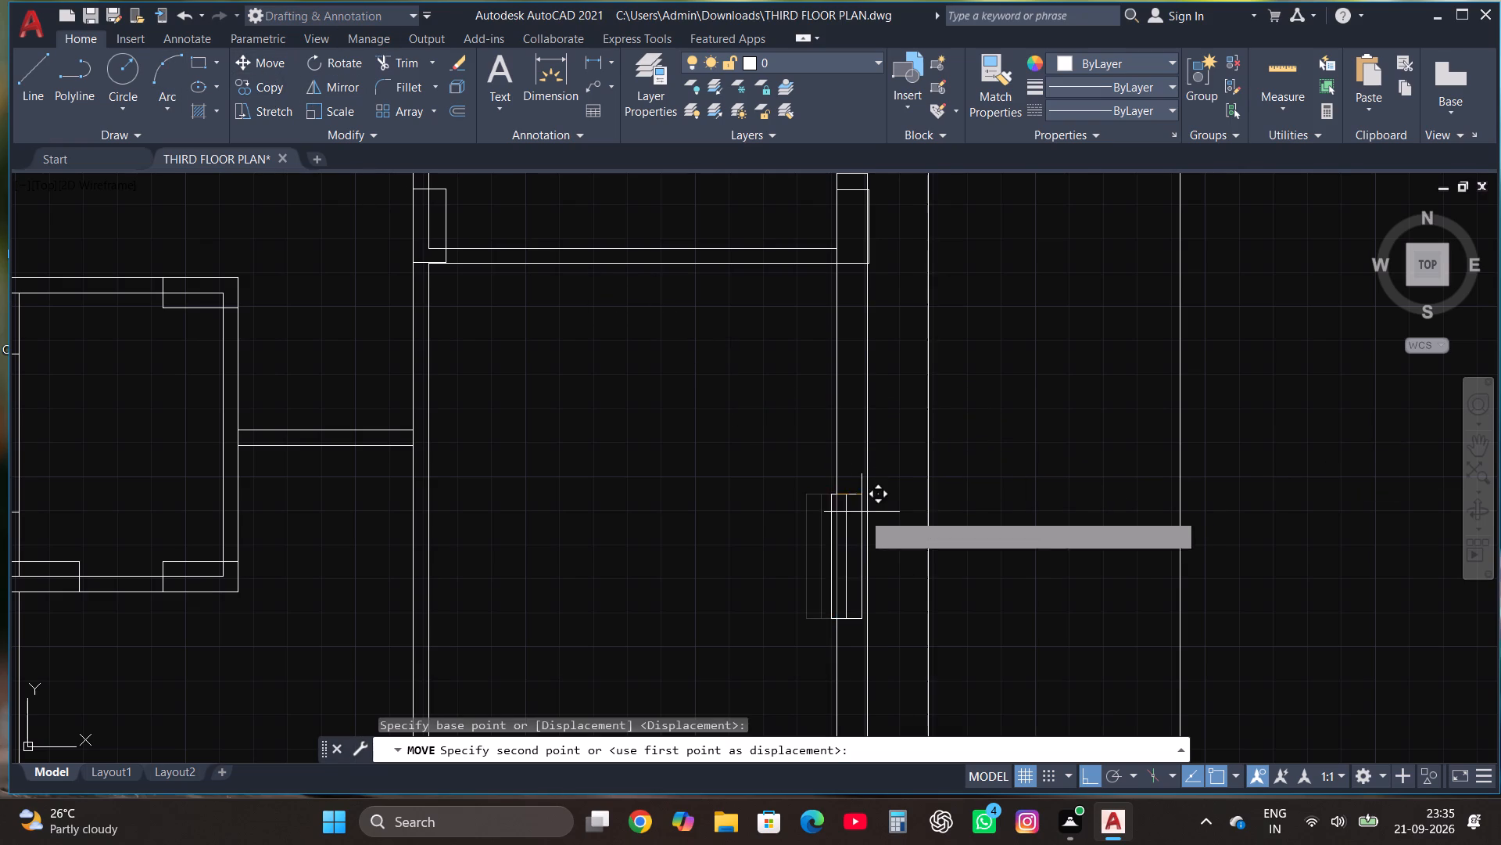
click(868, 497)
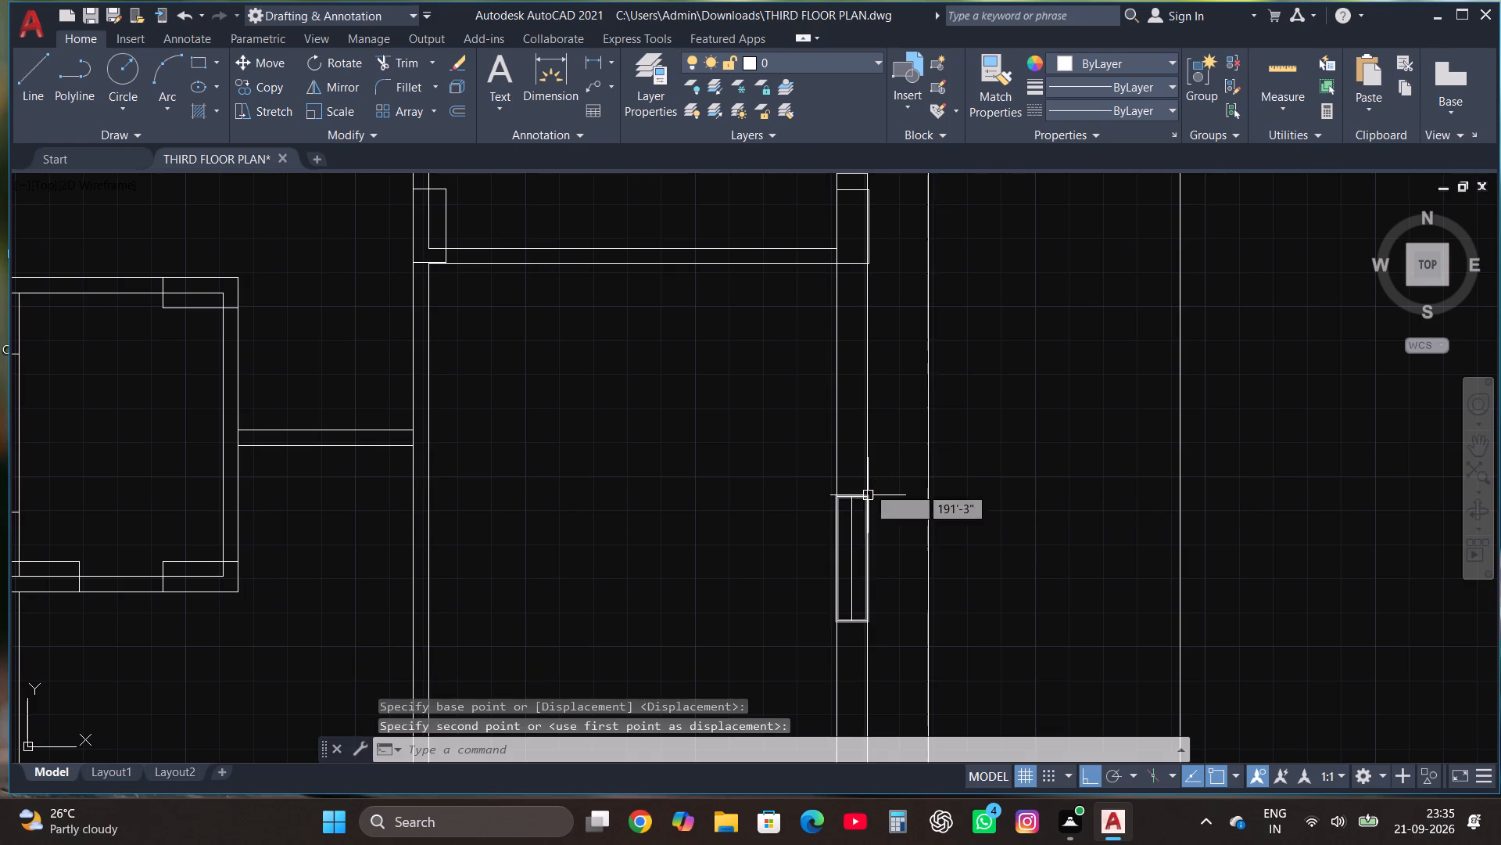
Draw a rectangle about 3'-6" long across the 6" partition between the large lower-right room and the bottom-right room.
scroll(907, 298, down, 2)
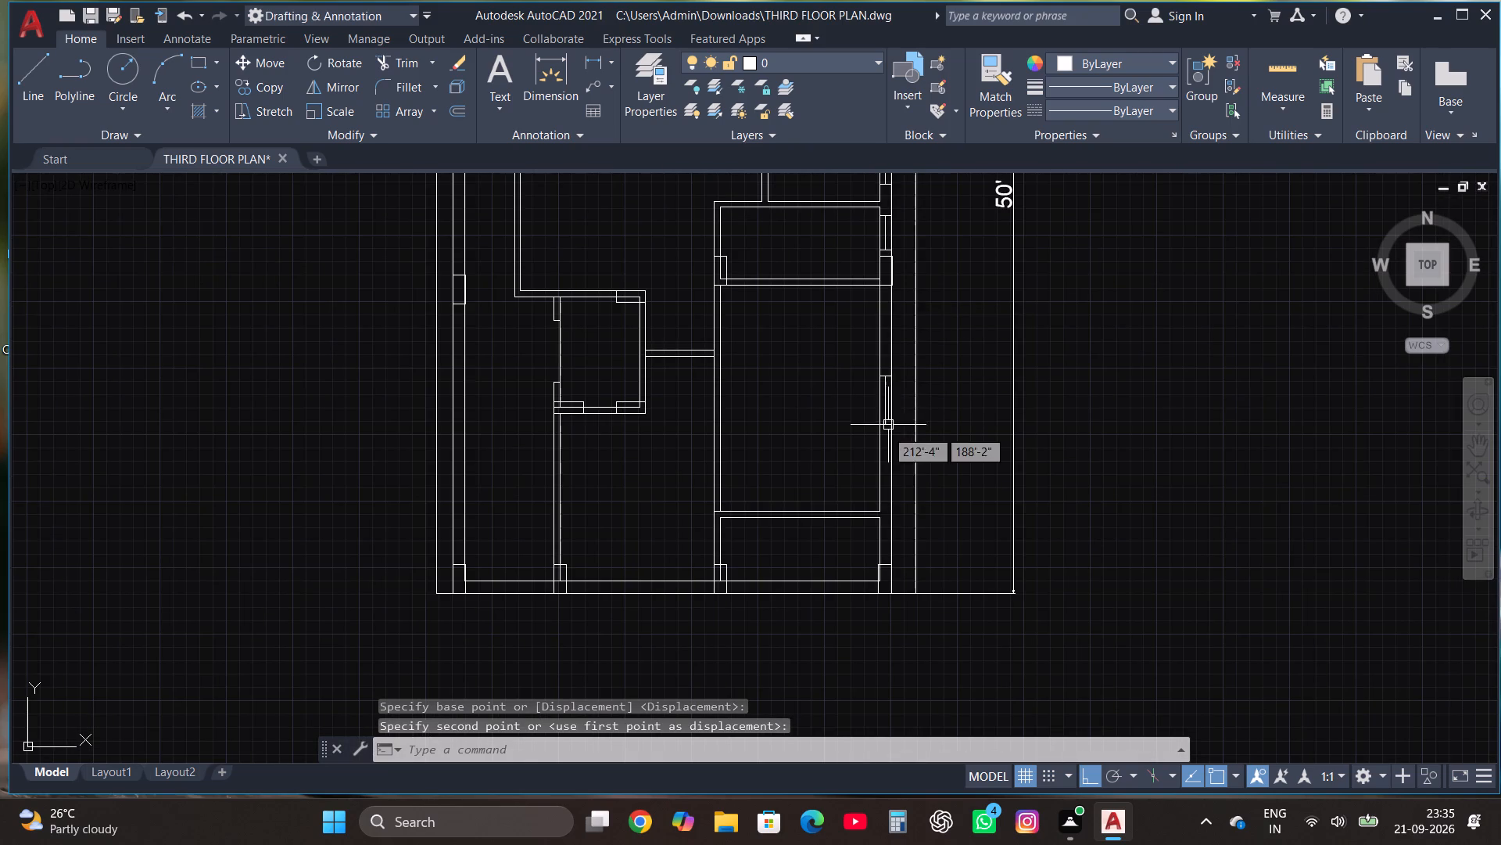
scroll(851, 485, up, 2)
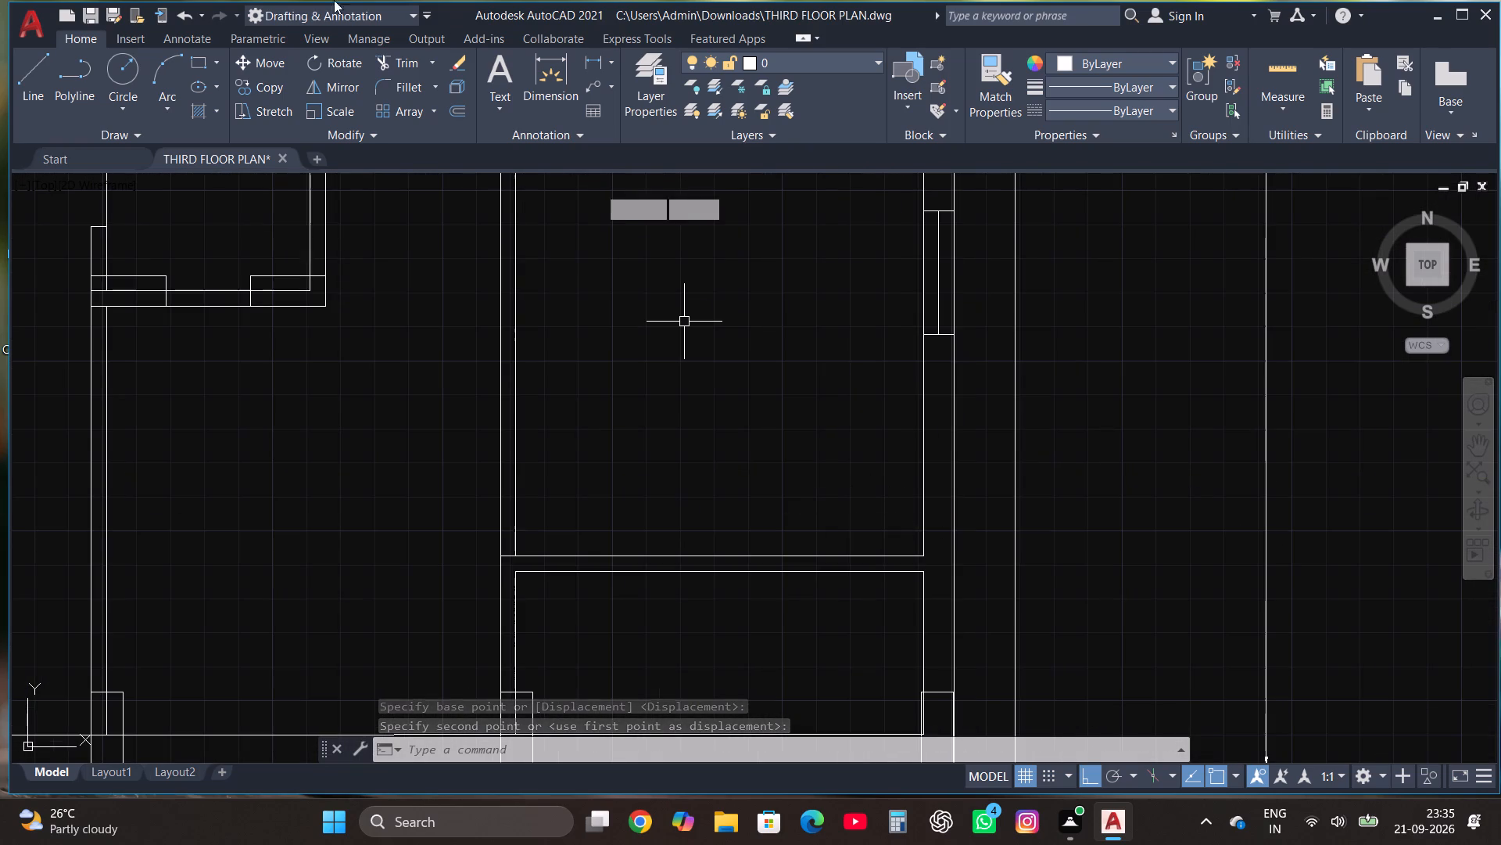
click(195, 69)
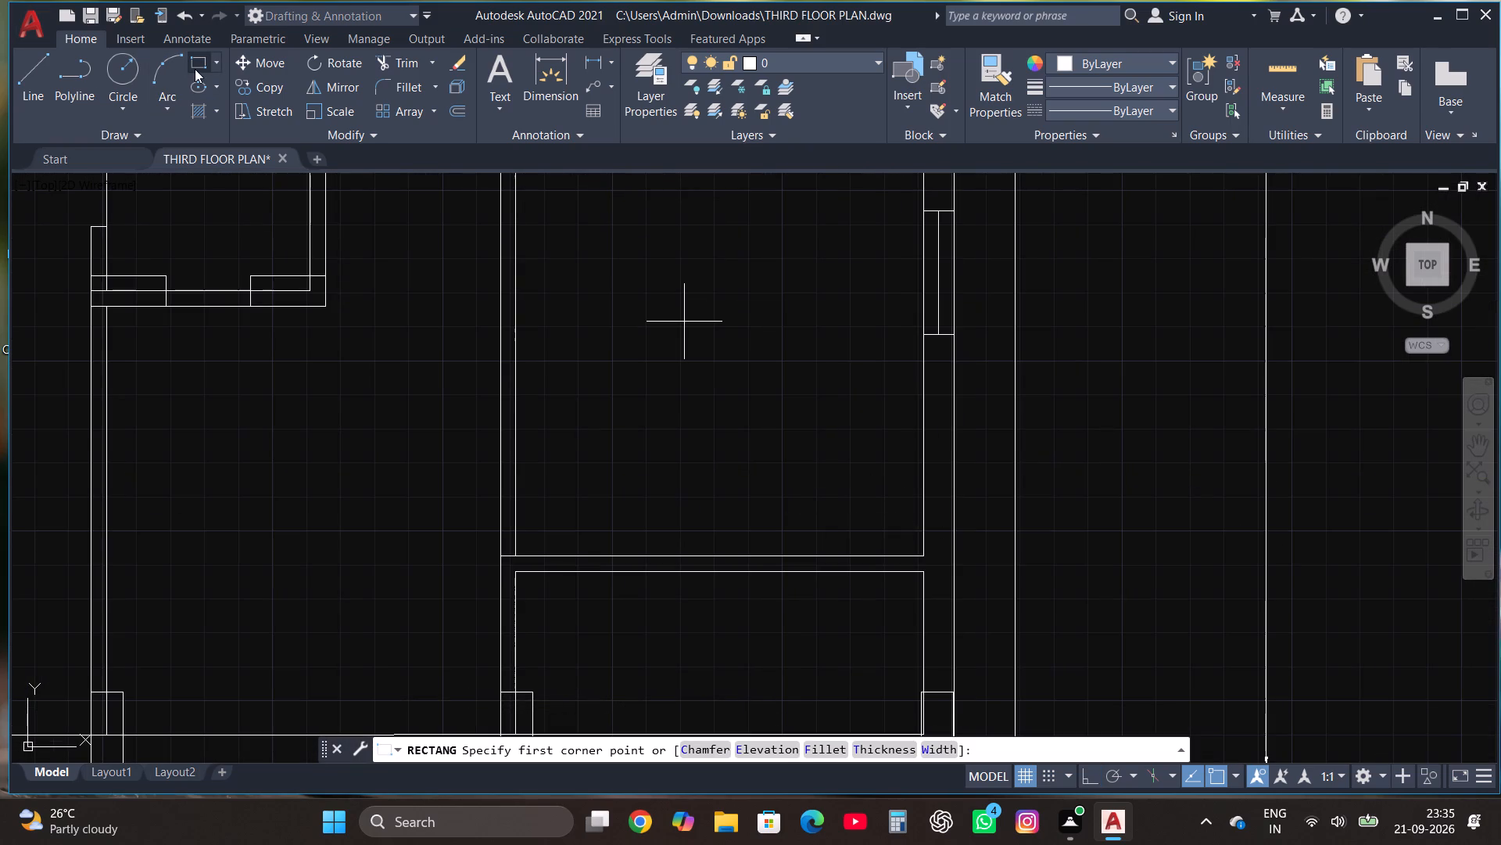
click(657, 554)
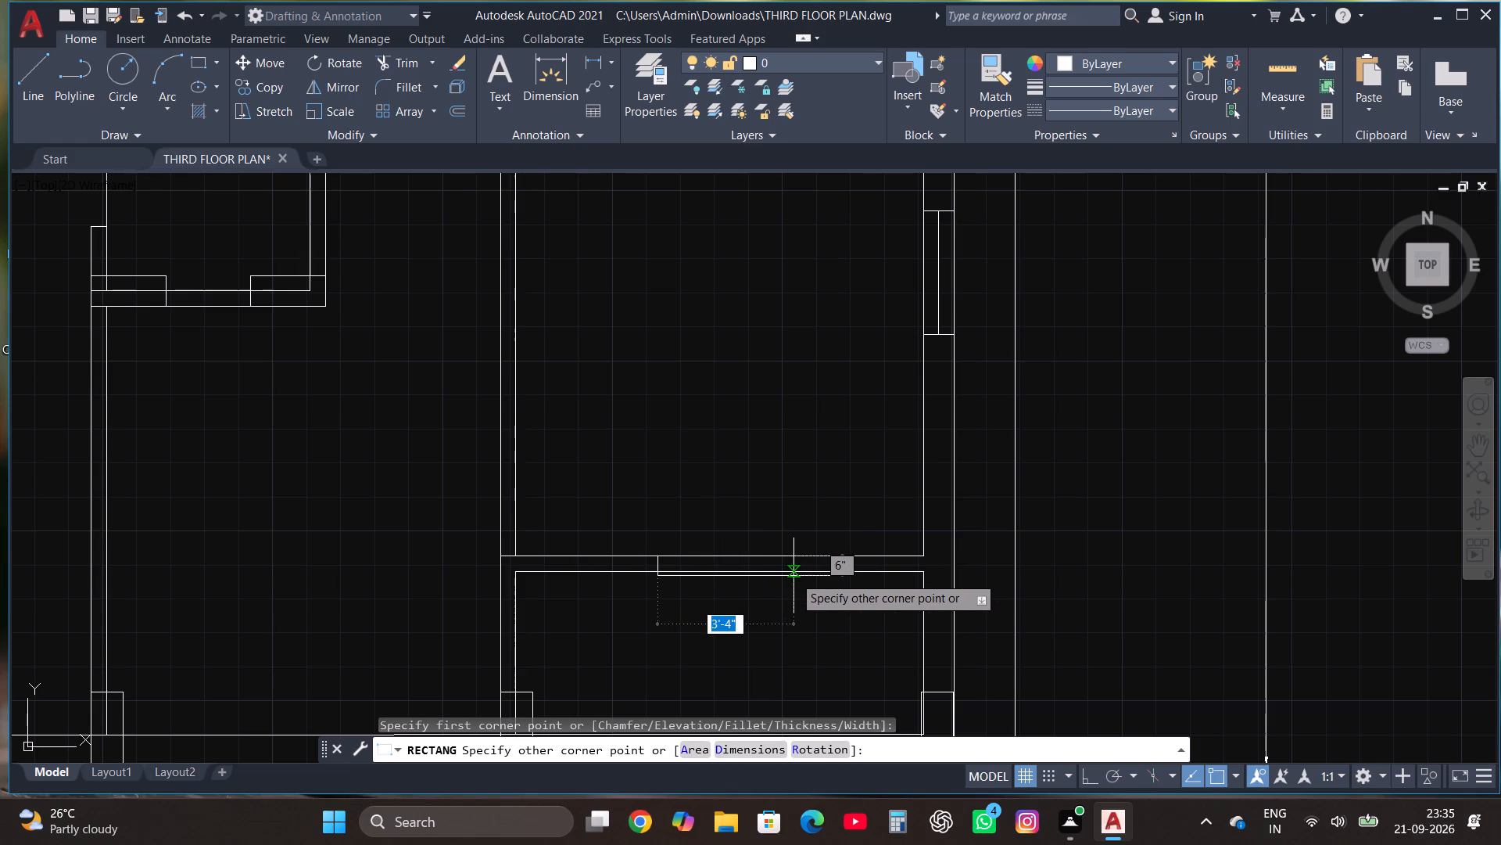
click(799, 576)
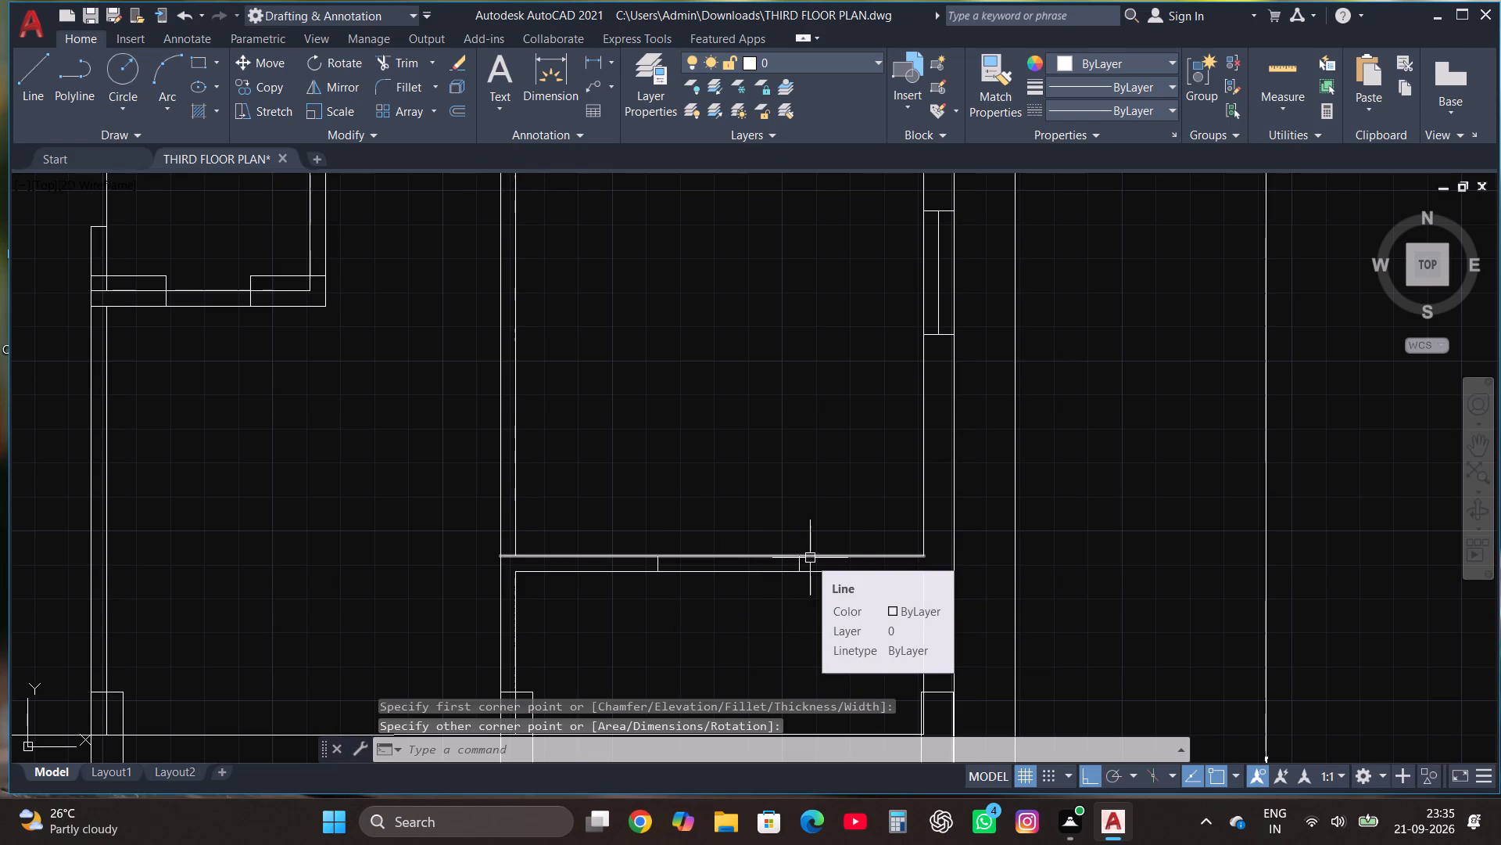
Divide the partition rectangle in half with a vertical line from its upper edge's midpoint, trimming the part below the wall.
click(26, 74)
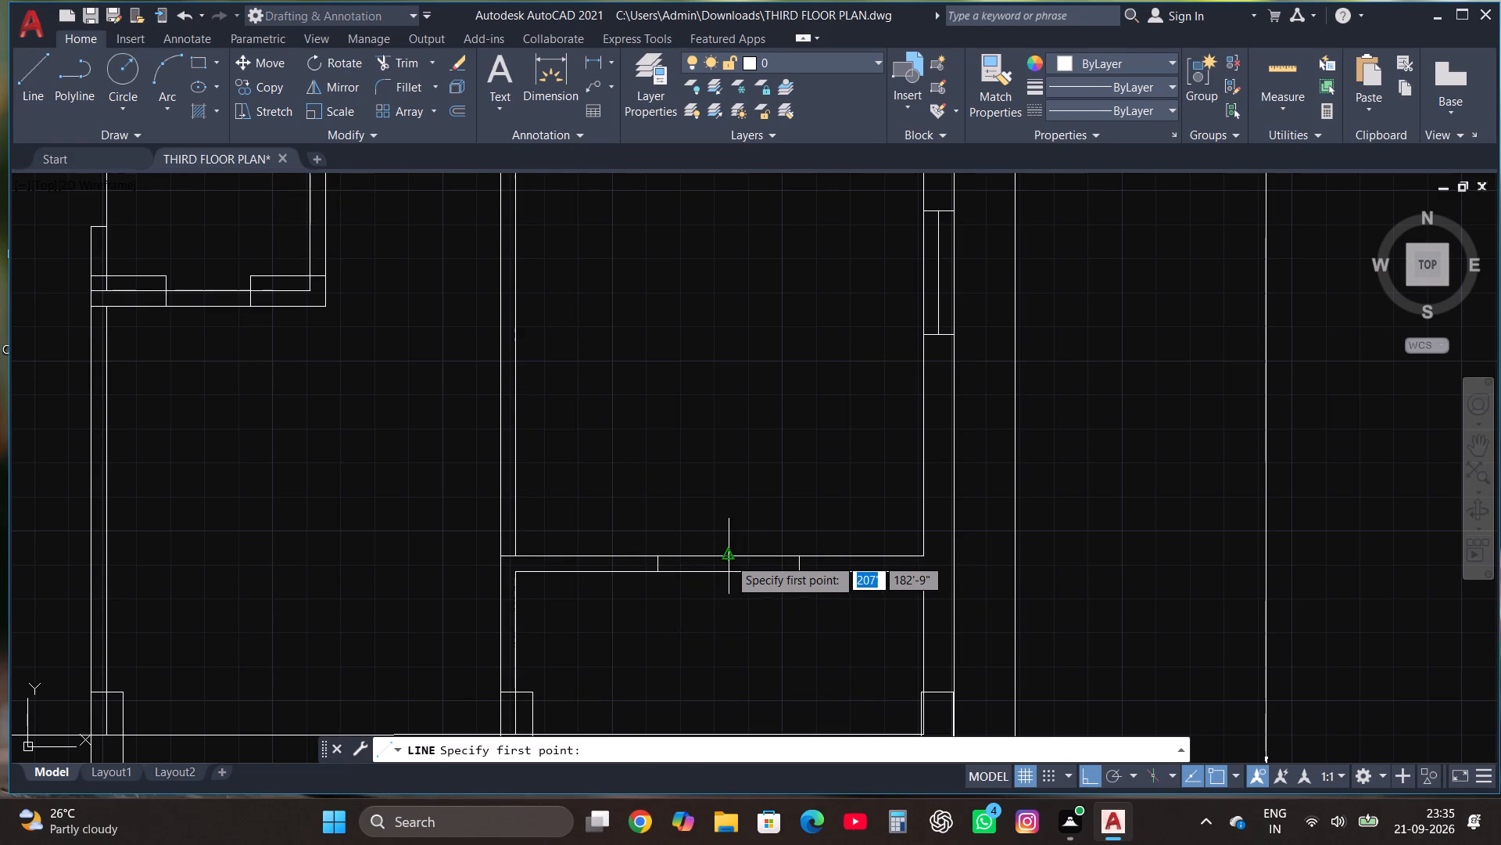
click(729, 558)
click(734, 599)
key(grave)
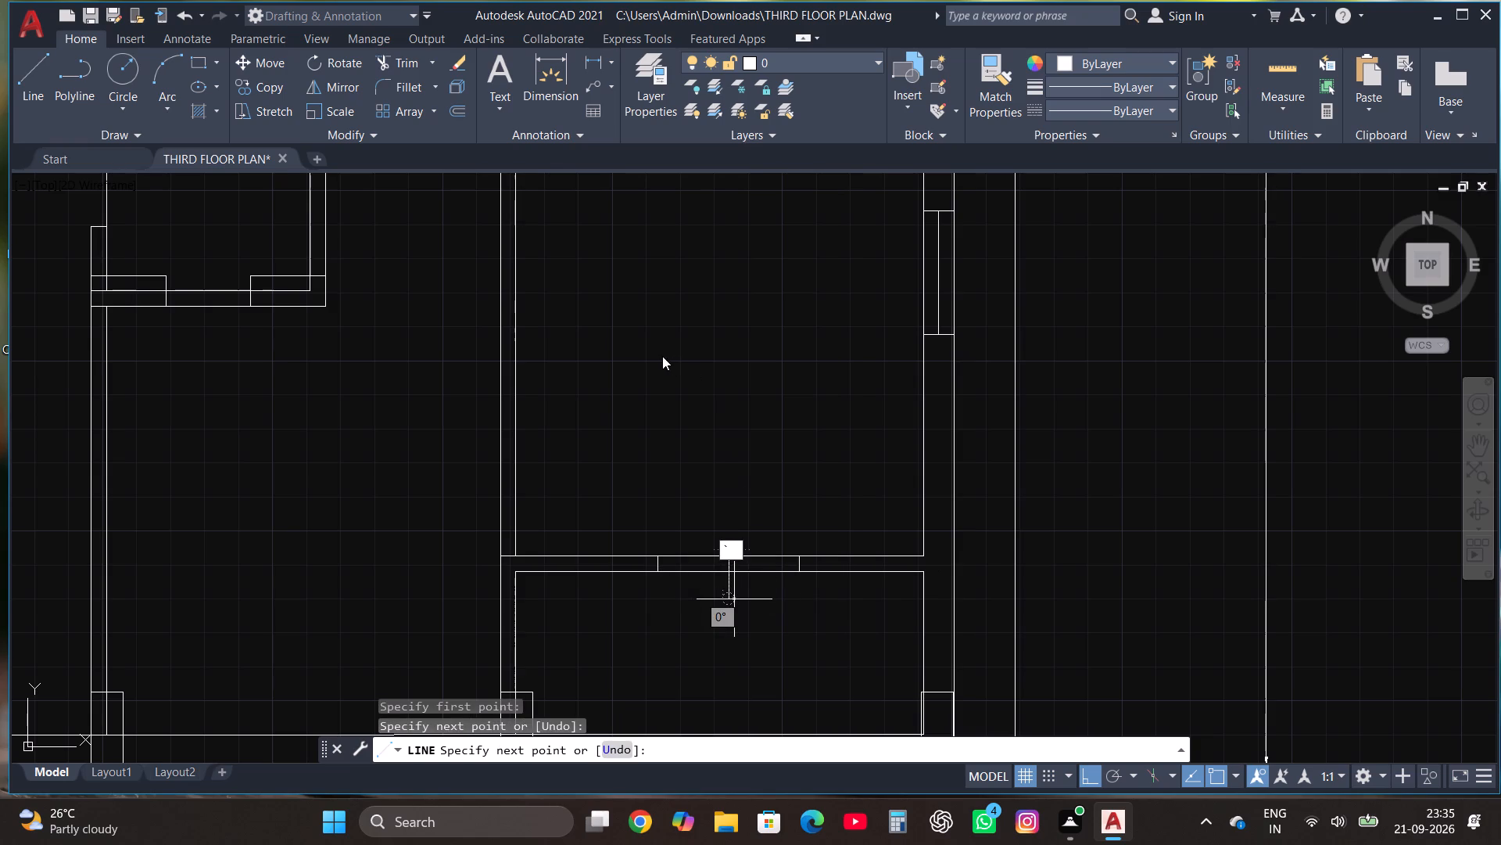
key(Escape)
key(Escape)
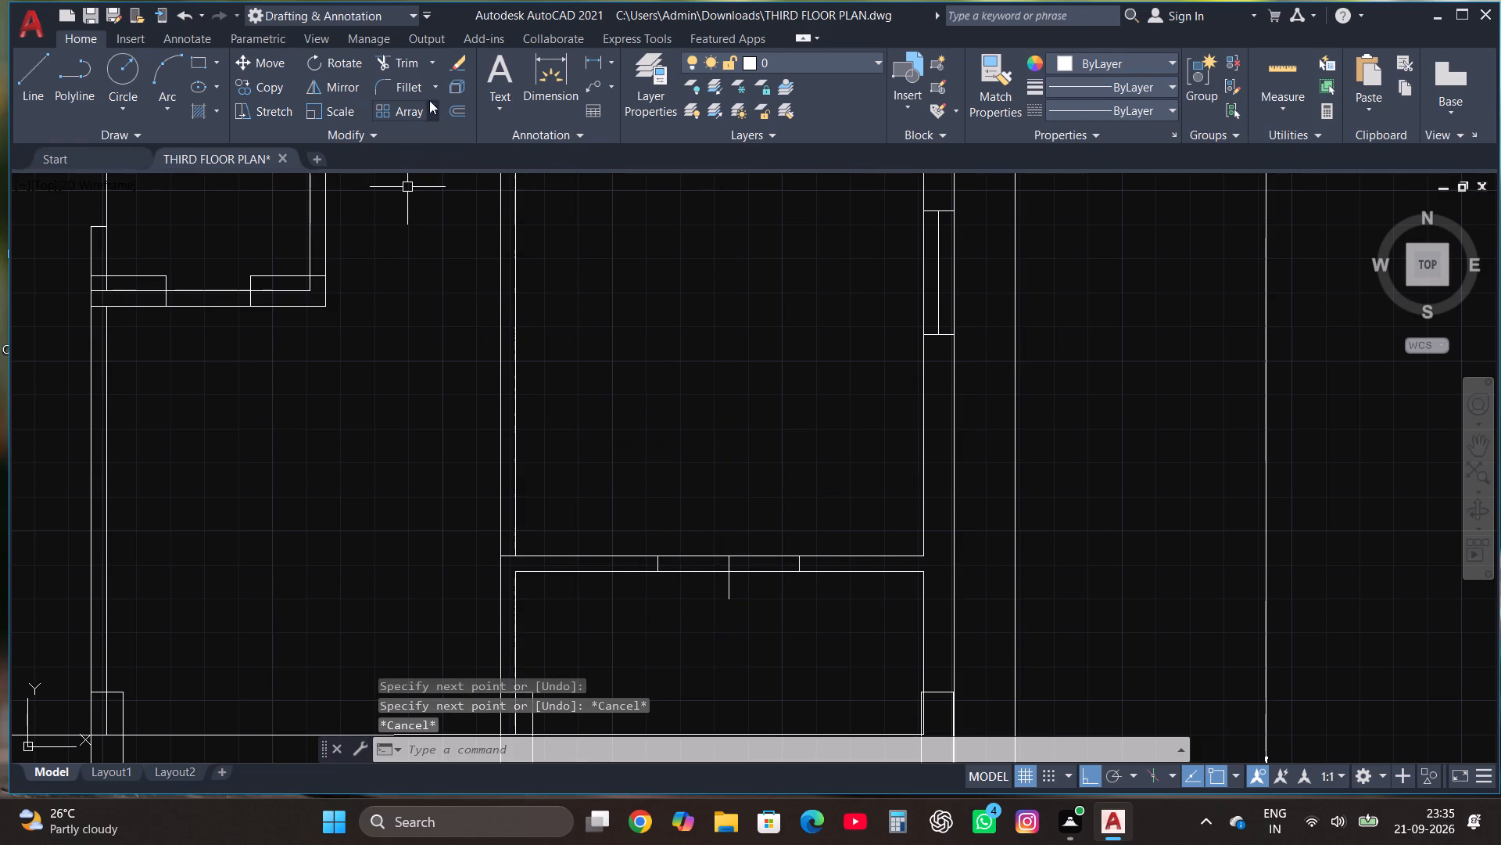
click(407, 63)
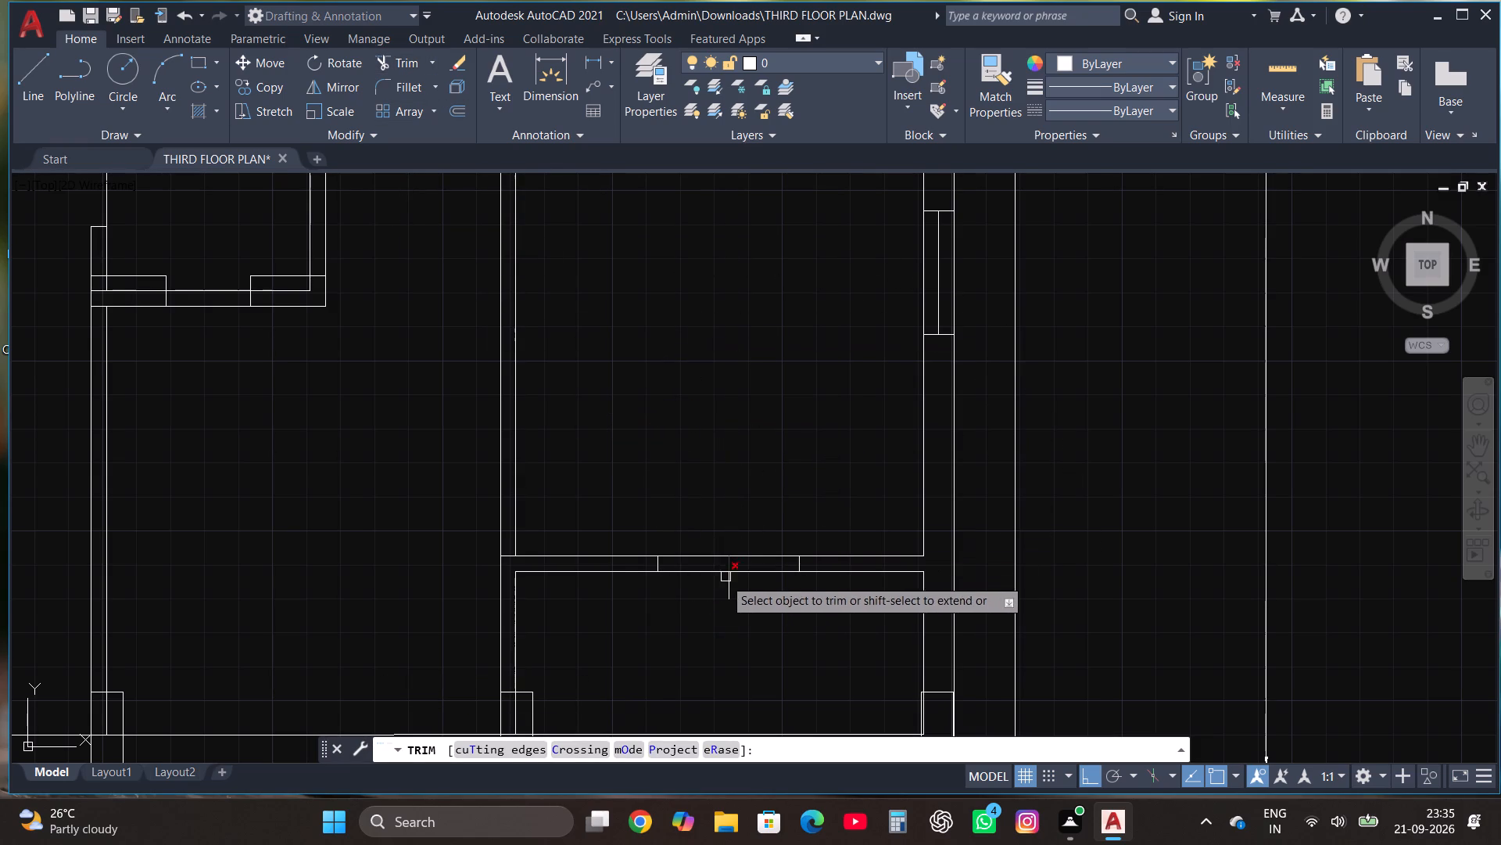
click(731, 593)
key(Escape)
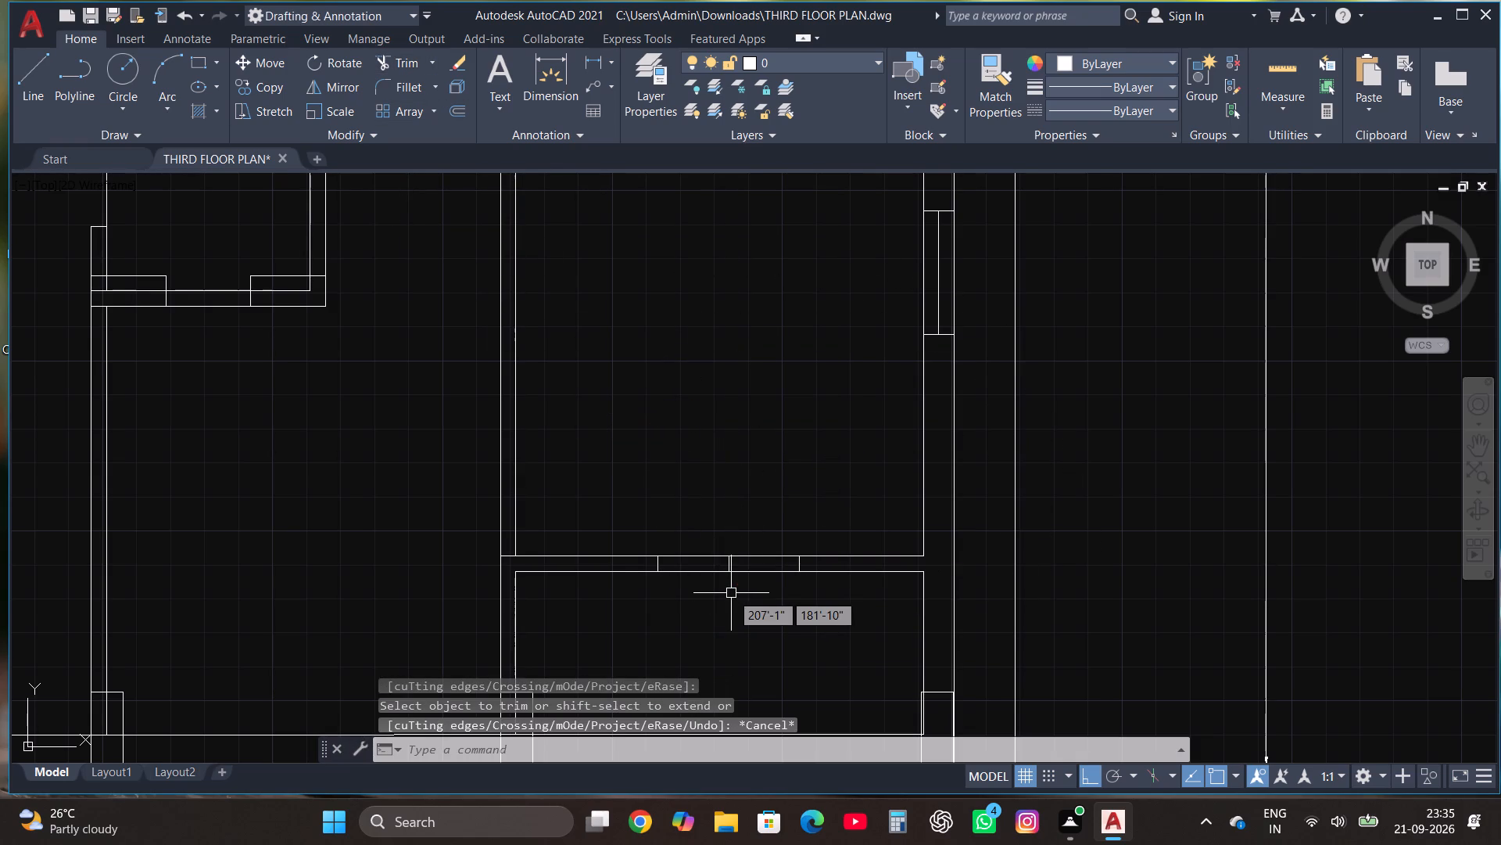
Draw staggered horizontal panel lines in the rectangle, higher in the left half and lower in the right half, and trim their overshooting ends.
scroll(733, 579, up, 3)
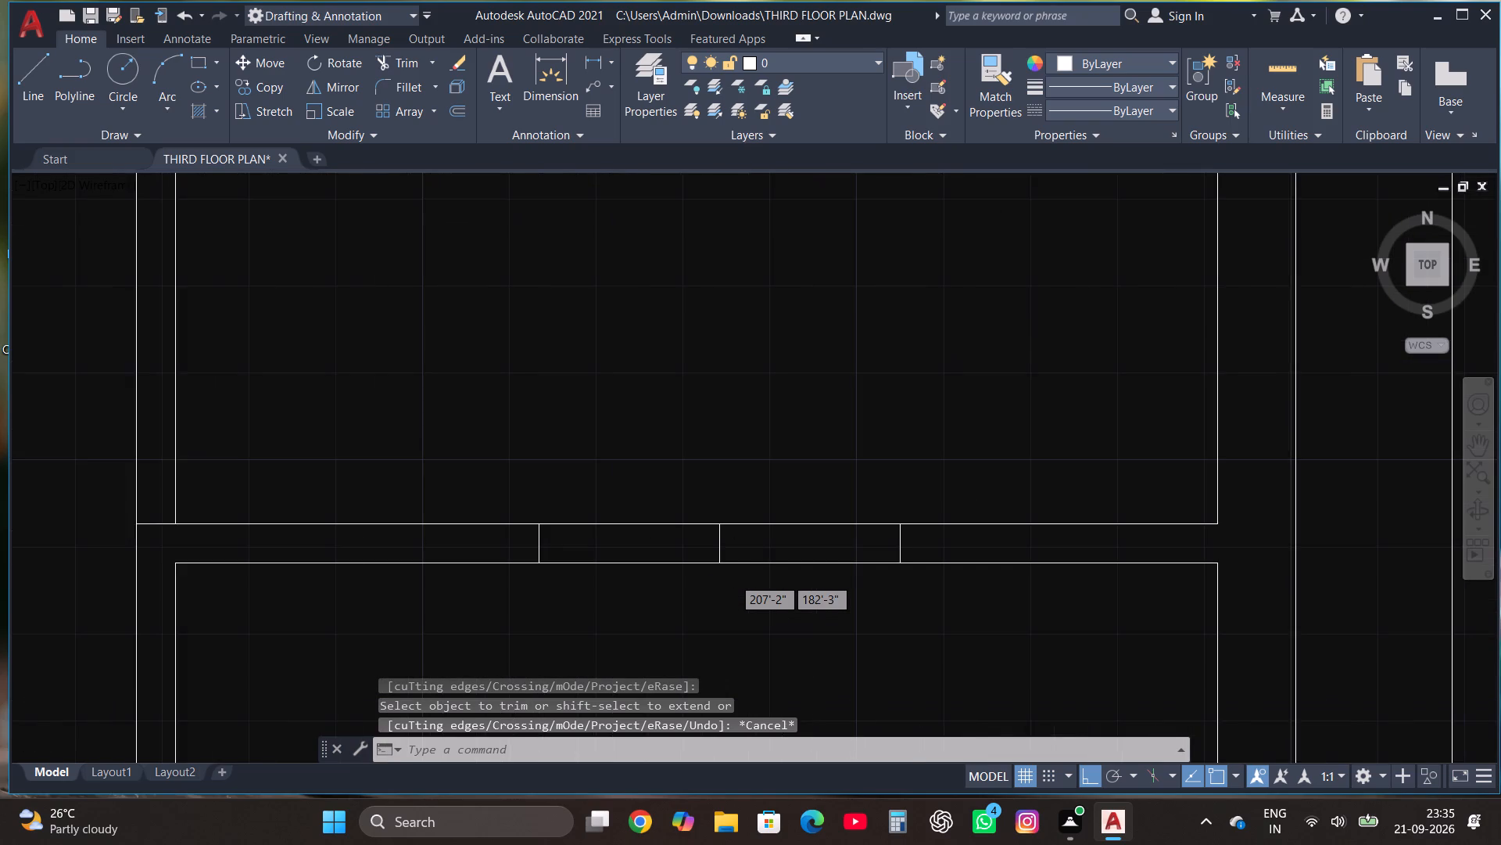
click(25, 67)
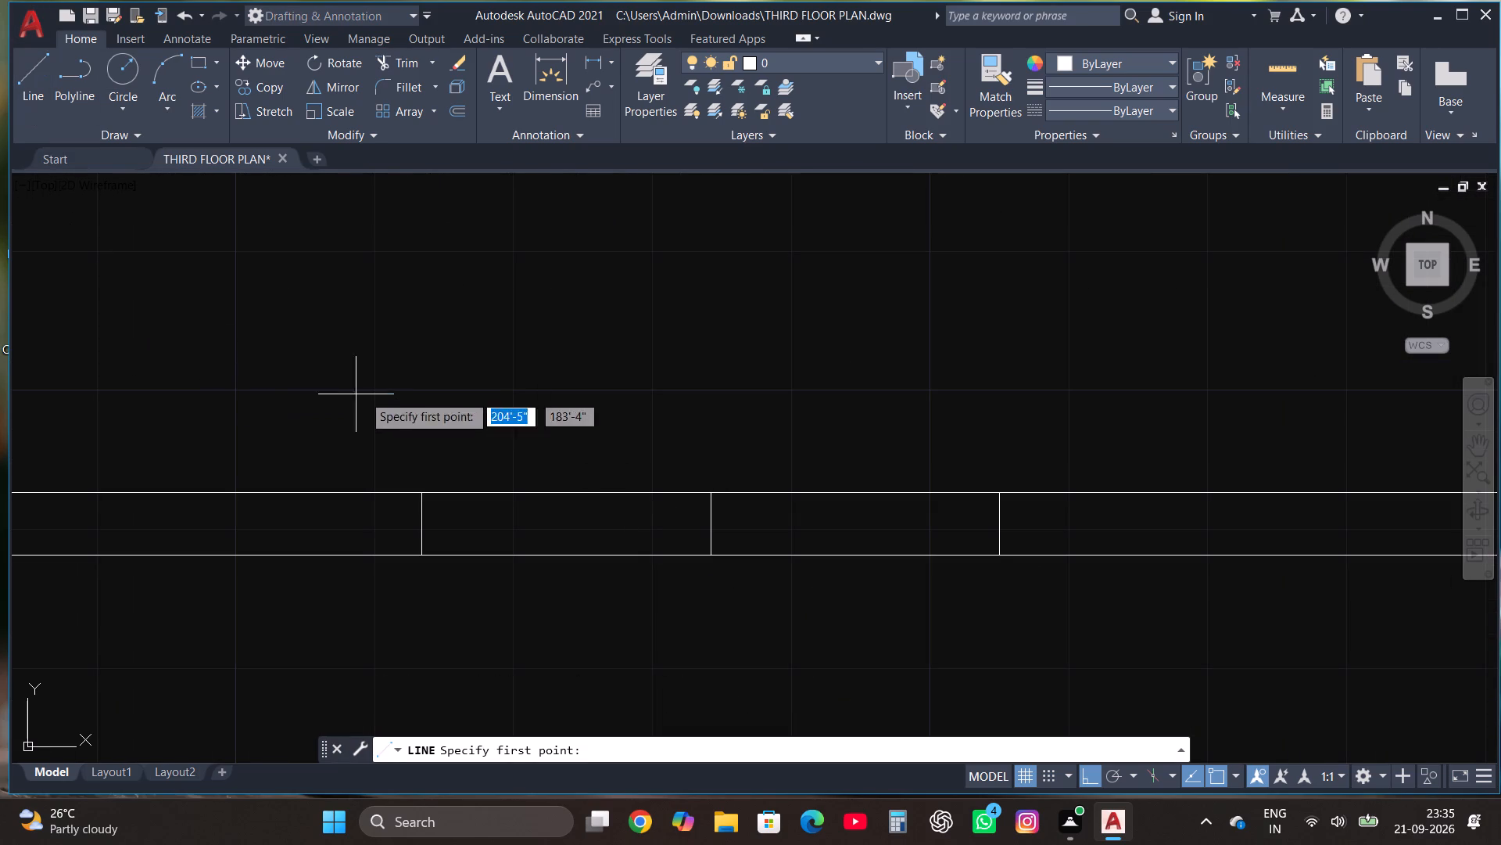
click(421, 512)
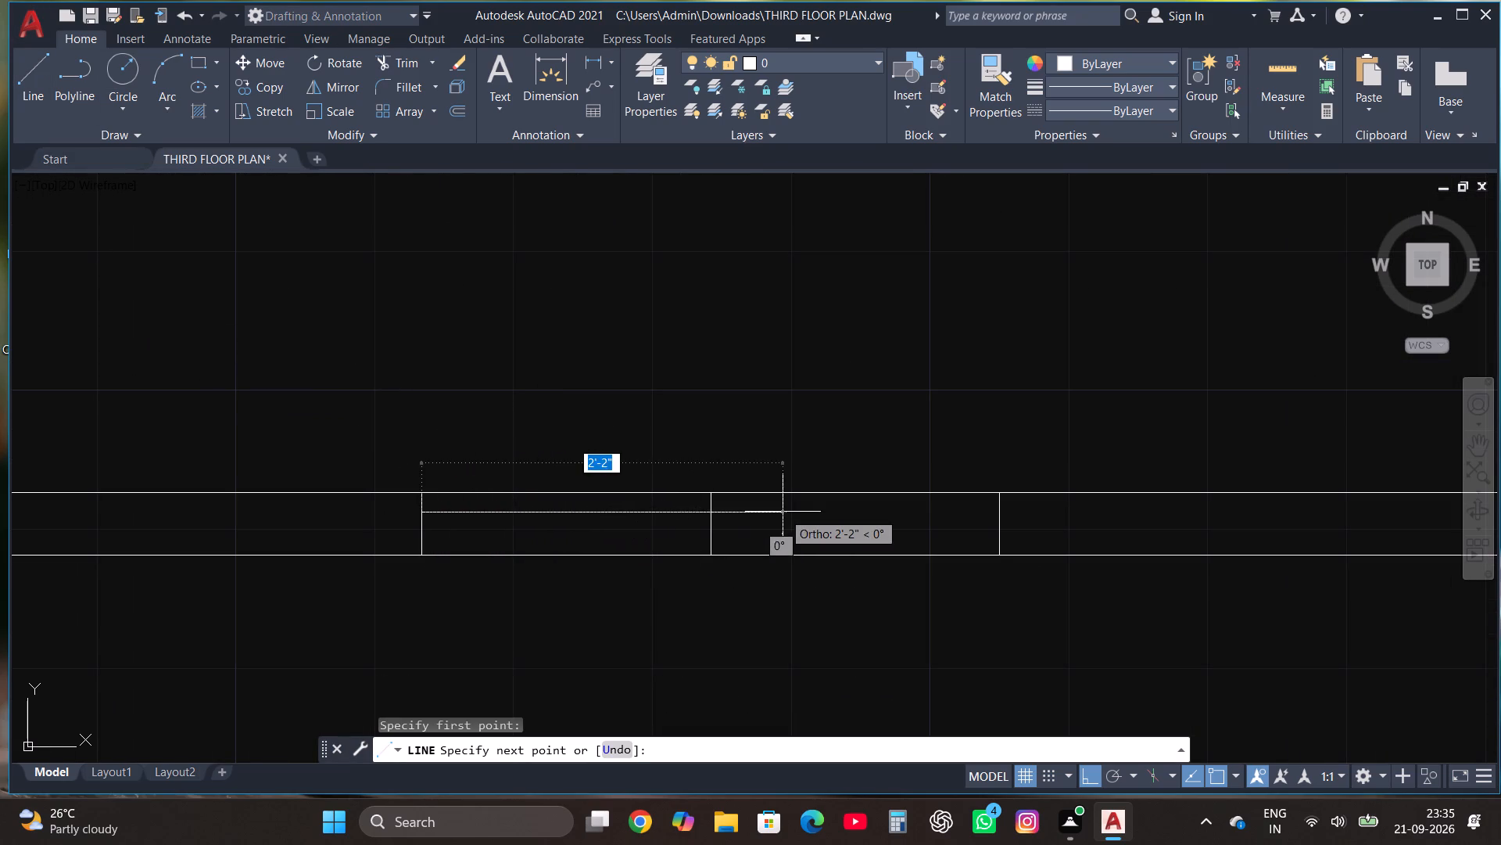
click(765, 512)
key(Escape)
click(42, 77)
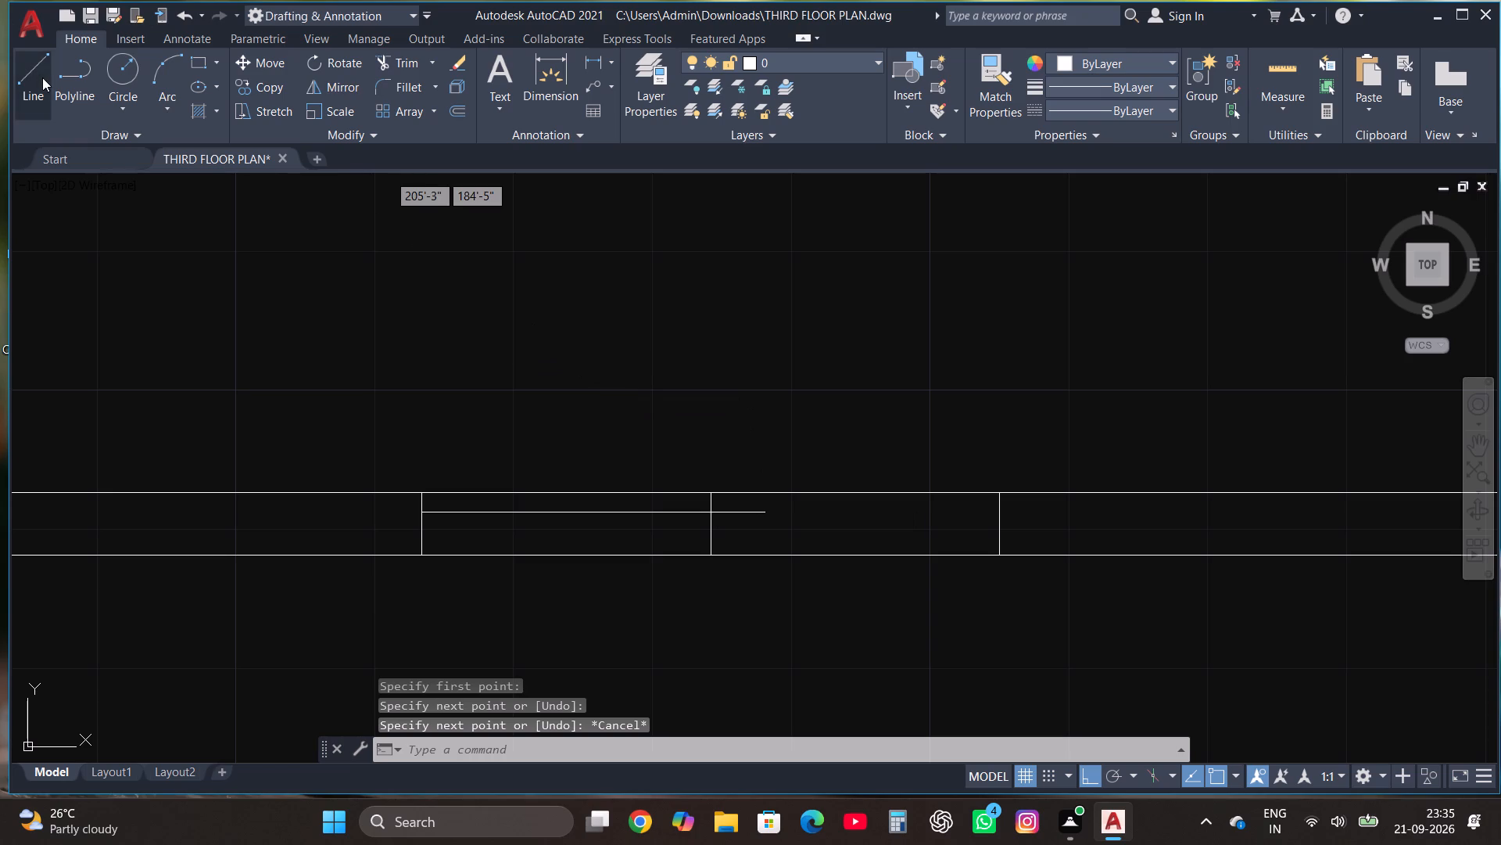
click(714, 531)
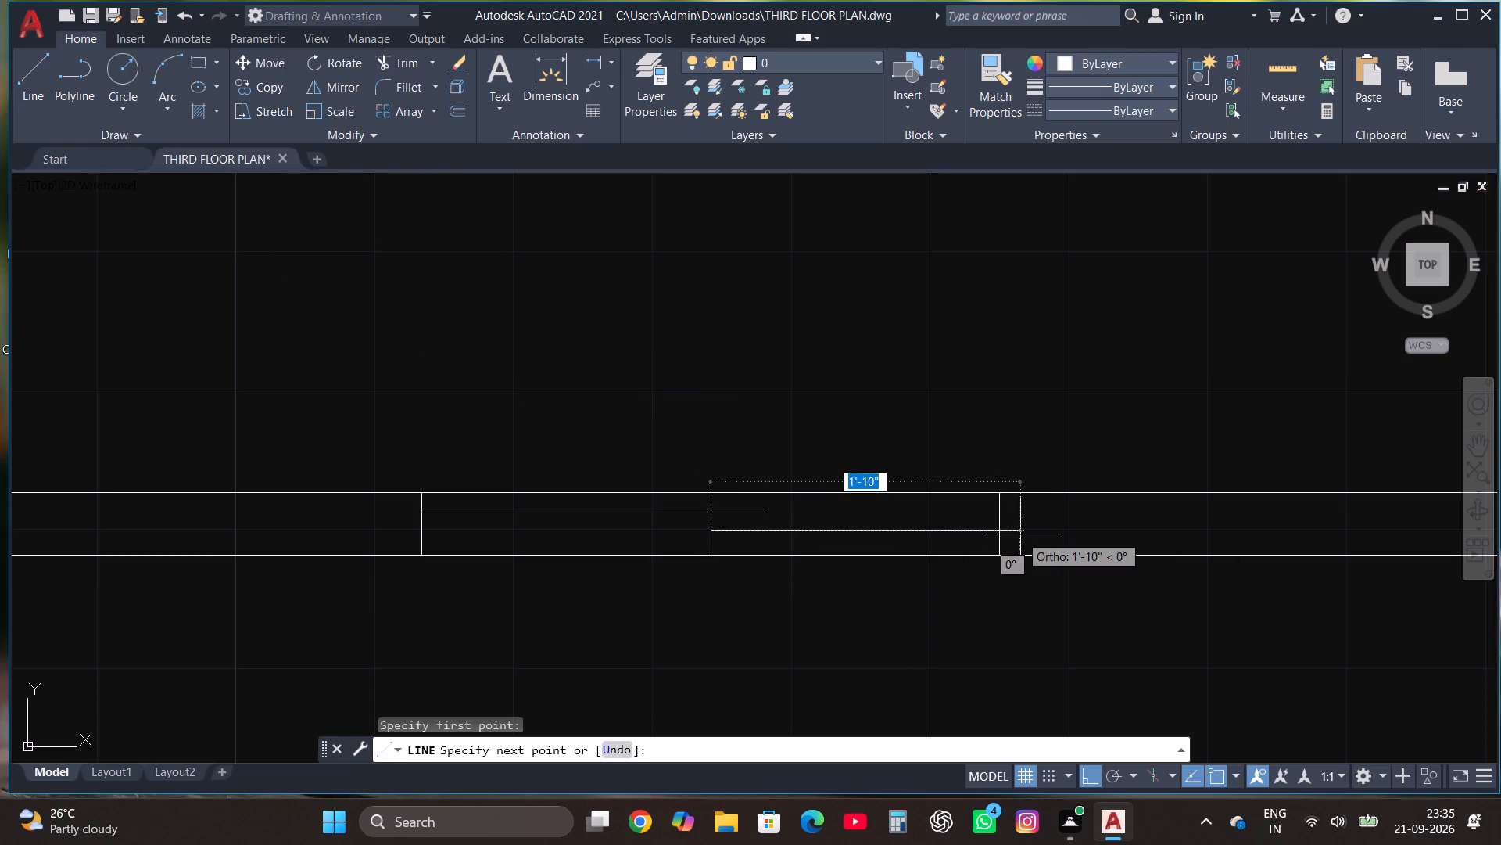
click(1023, 533)
key(Escape)
click(414, 59)
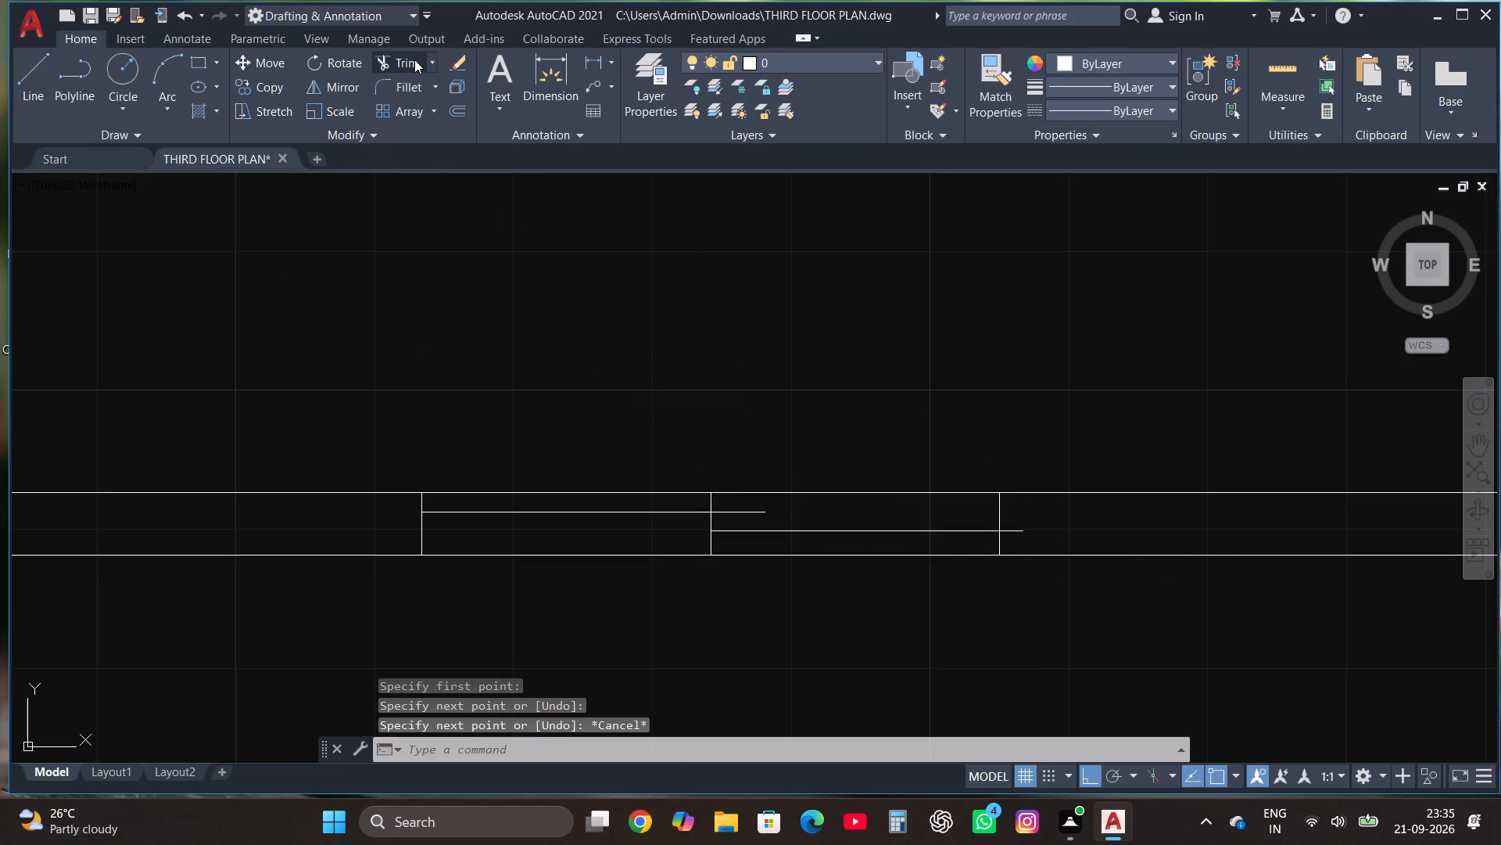
click(749, 509)
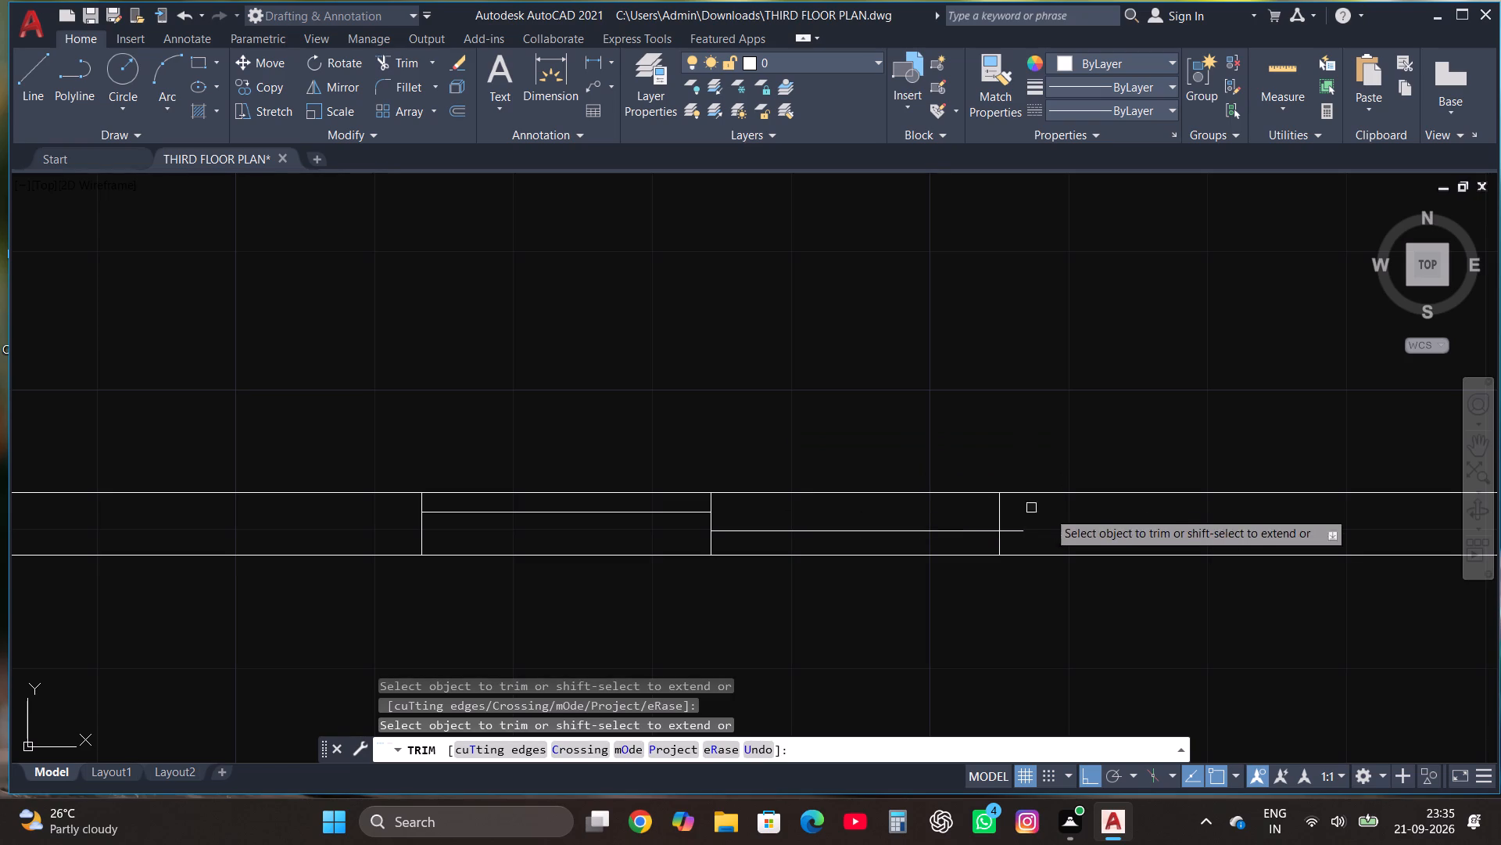
click(1018, 529)
key(Escape)
Copy the upper-left room's window in multiple mode into the bottom exterior wall, between the two middle columns.
scroll(1020, 612, down, 3)
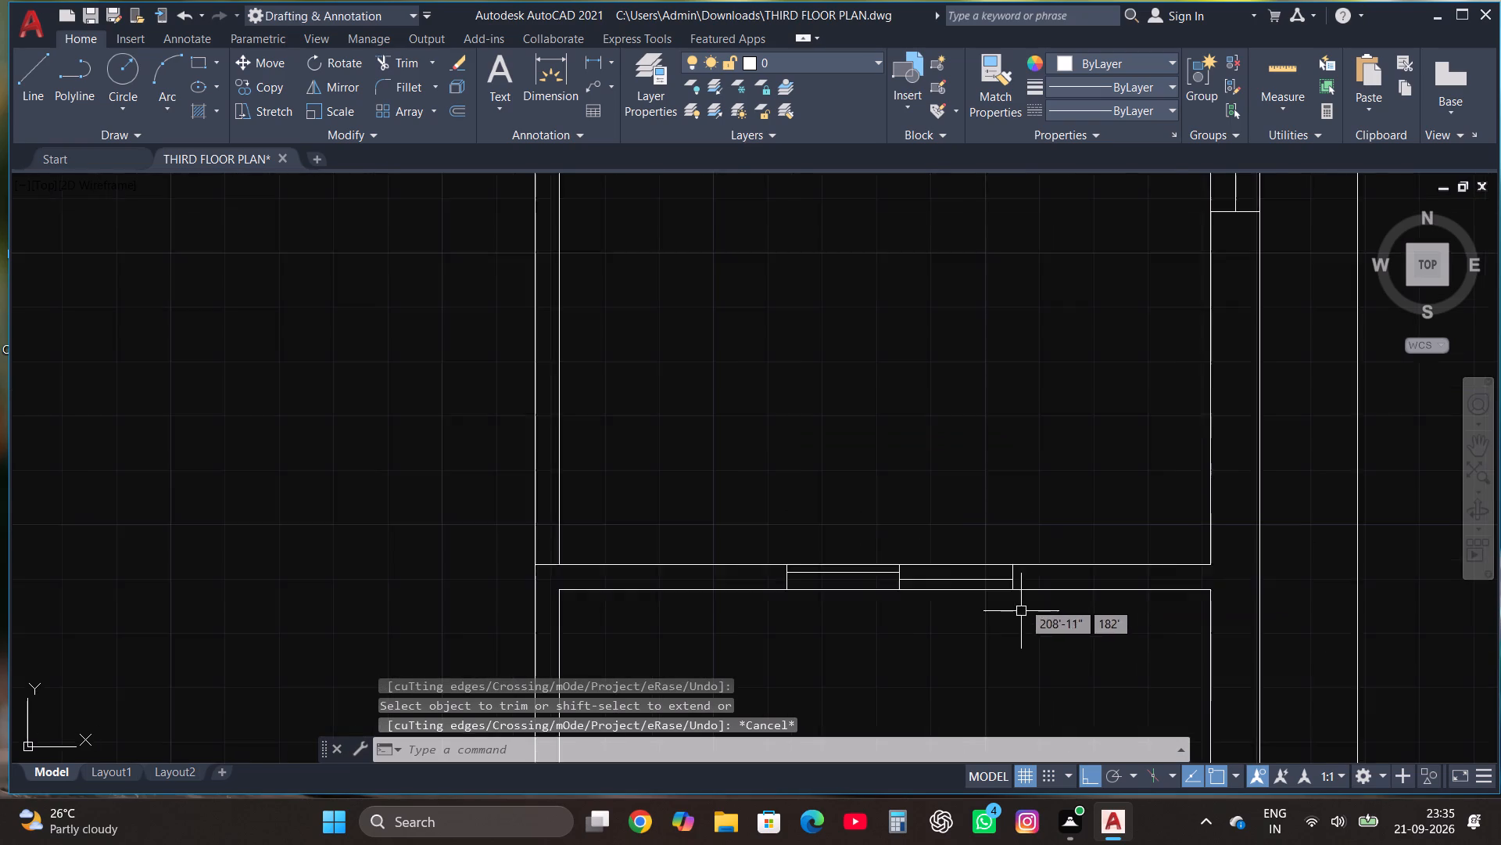
scroll(1041, 441, down, 1)
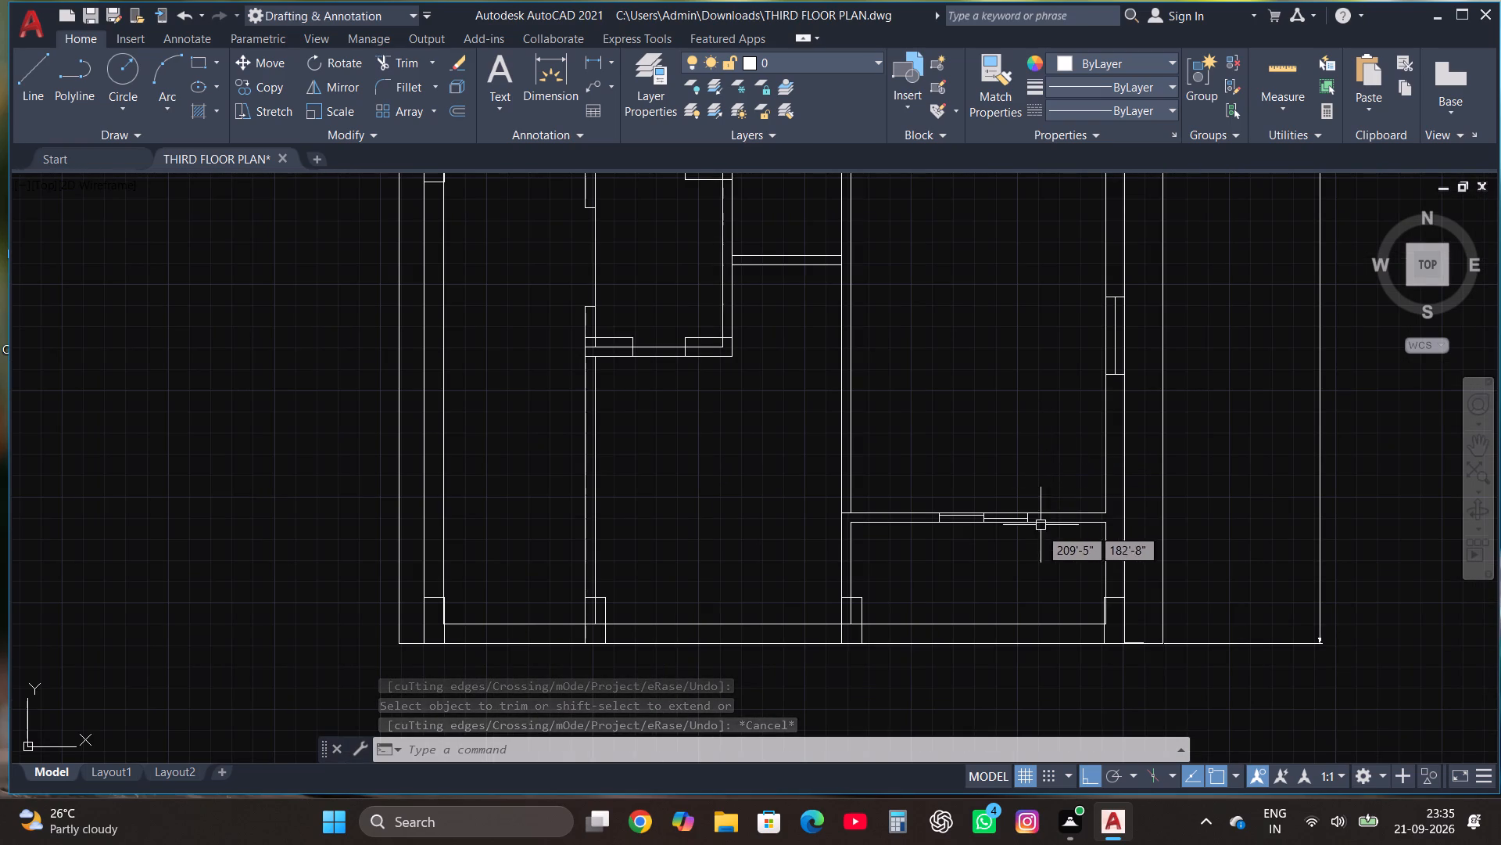
scroll(1040, 542, down, 1)
scroll(936, 577, down, 2)
scroll(884, 279, up, 1)
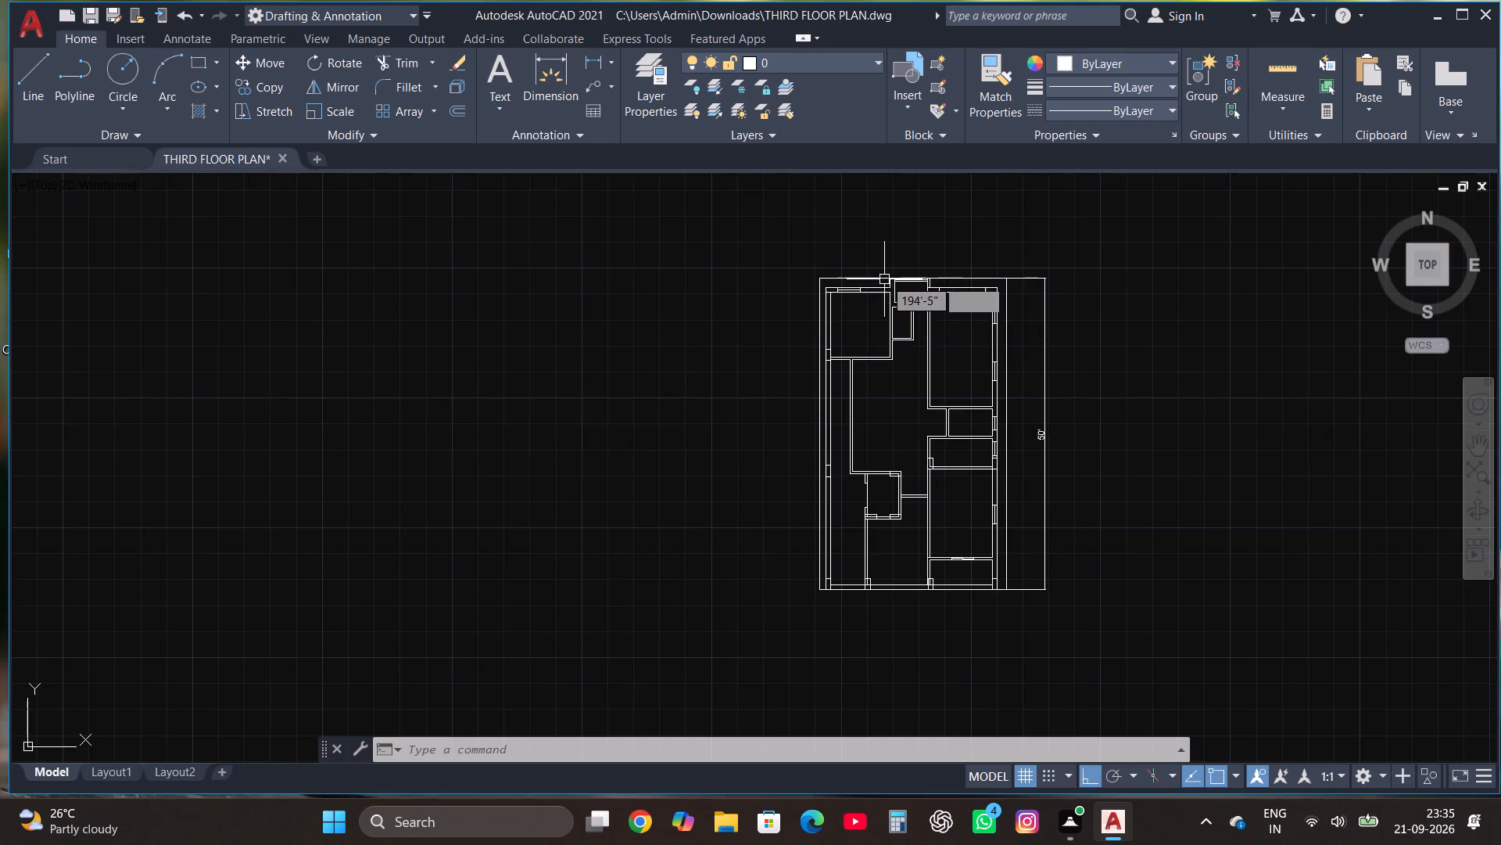
scroll(884, 279, up, 2)
click(678, 357)
click(809, 308)
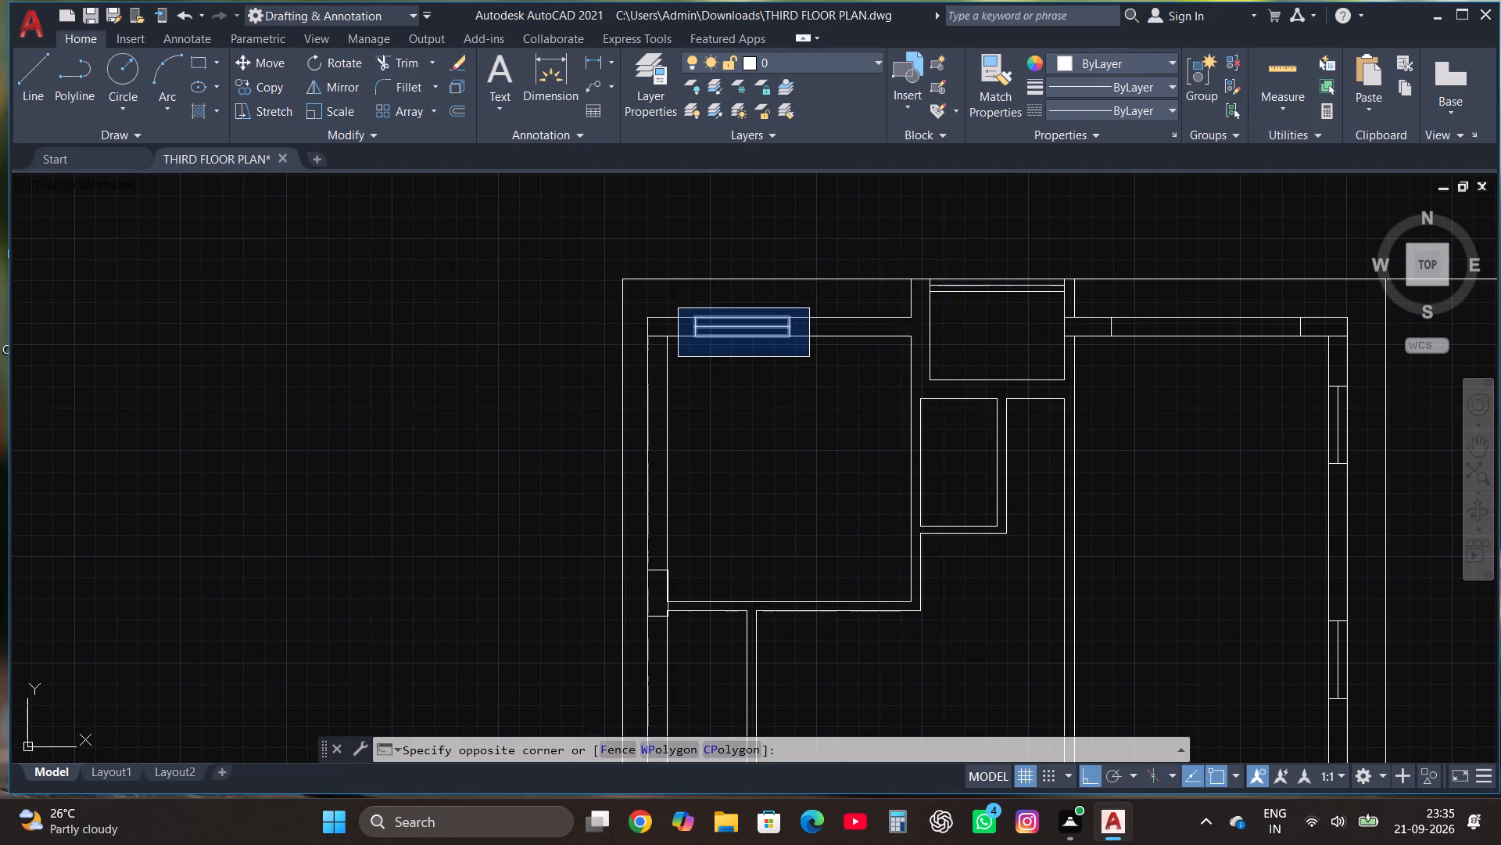
click(266, 85)
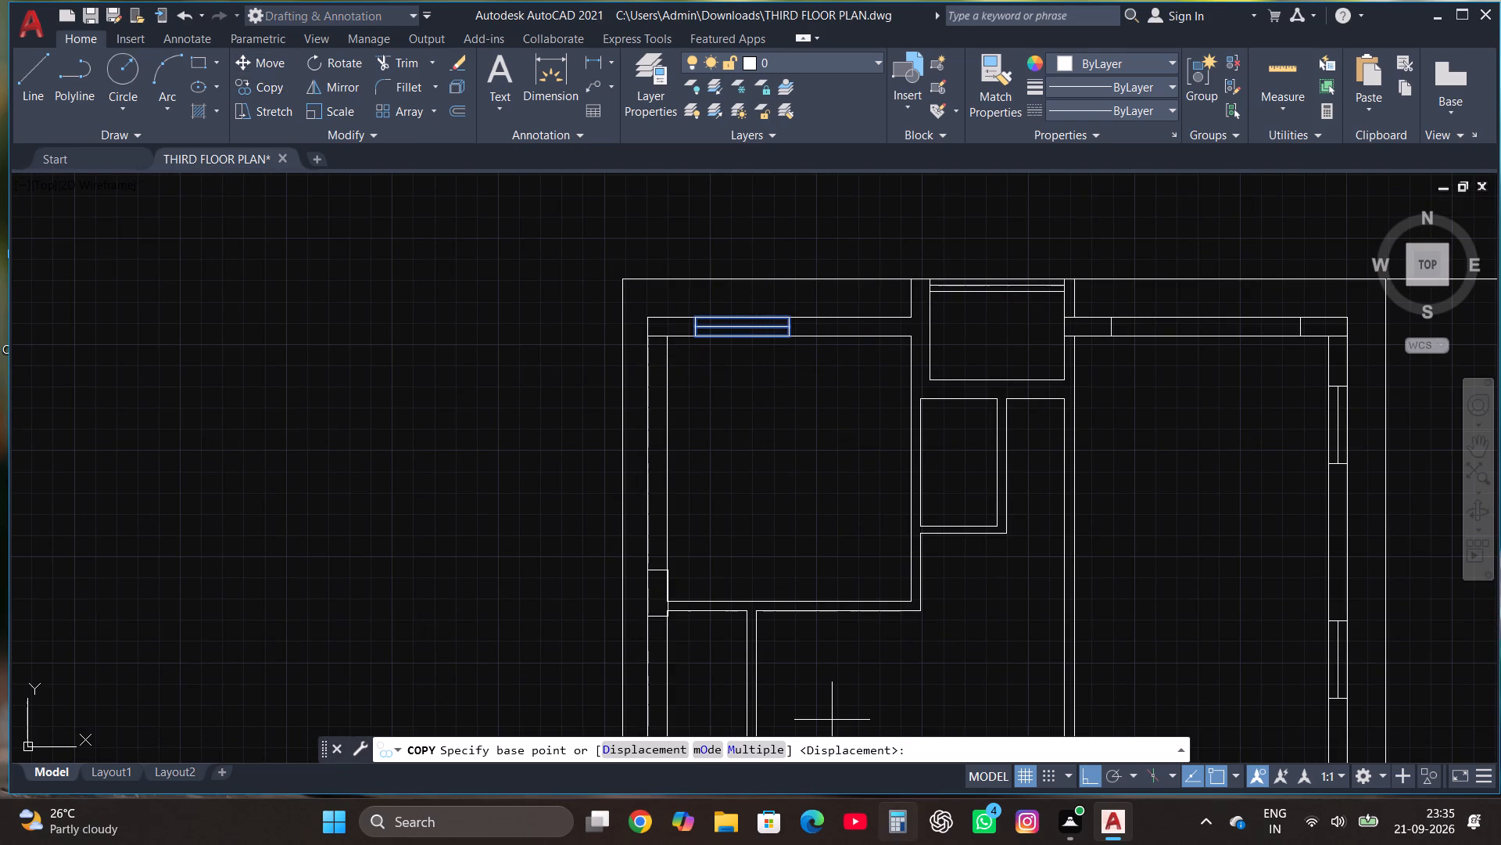
click(747, 756)
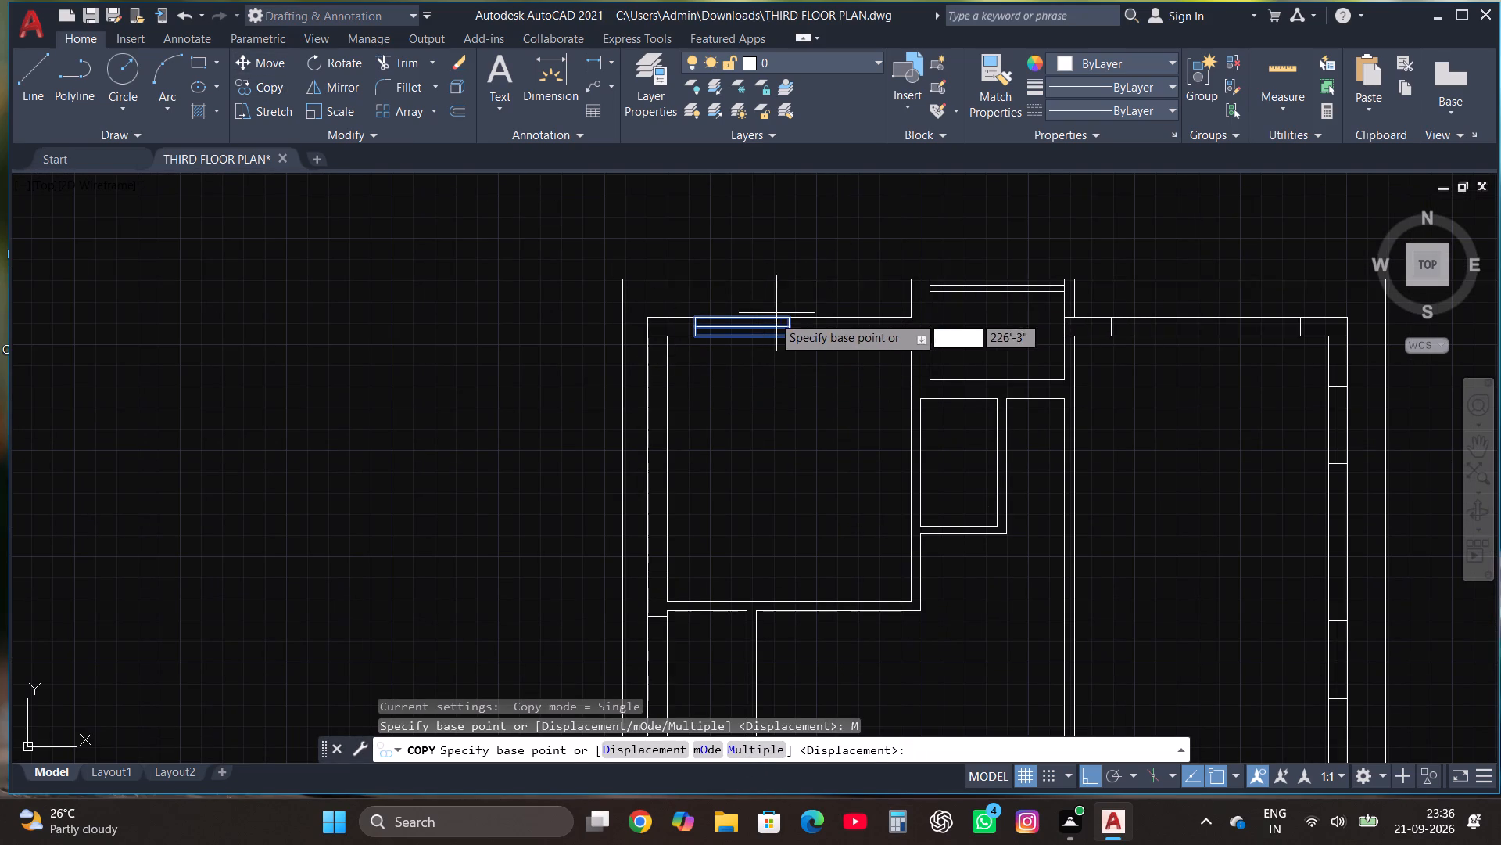
click(790, 319)
scroll(817, 319, down, 3)
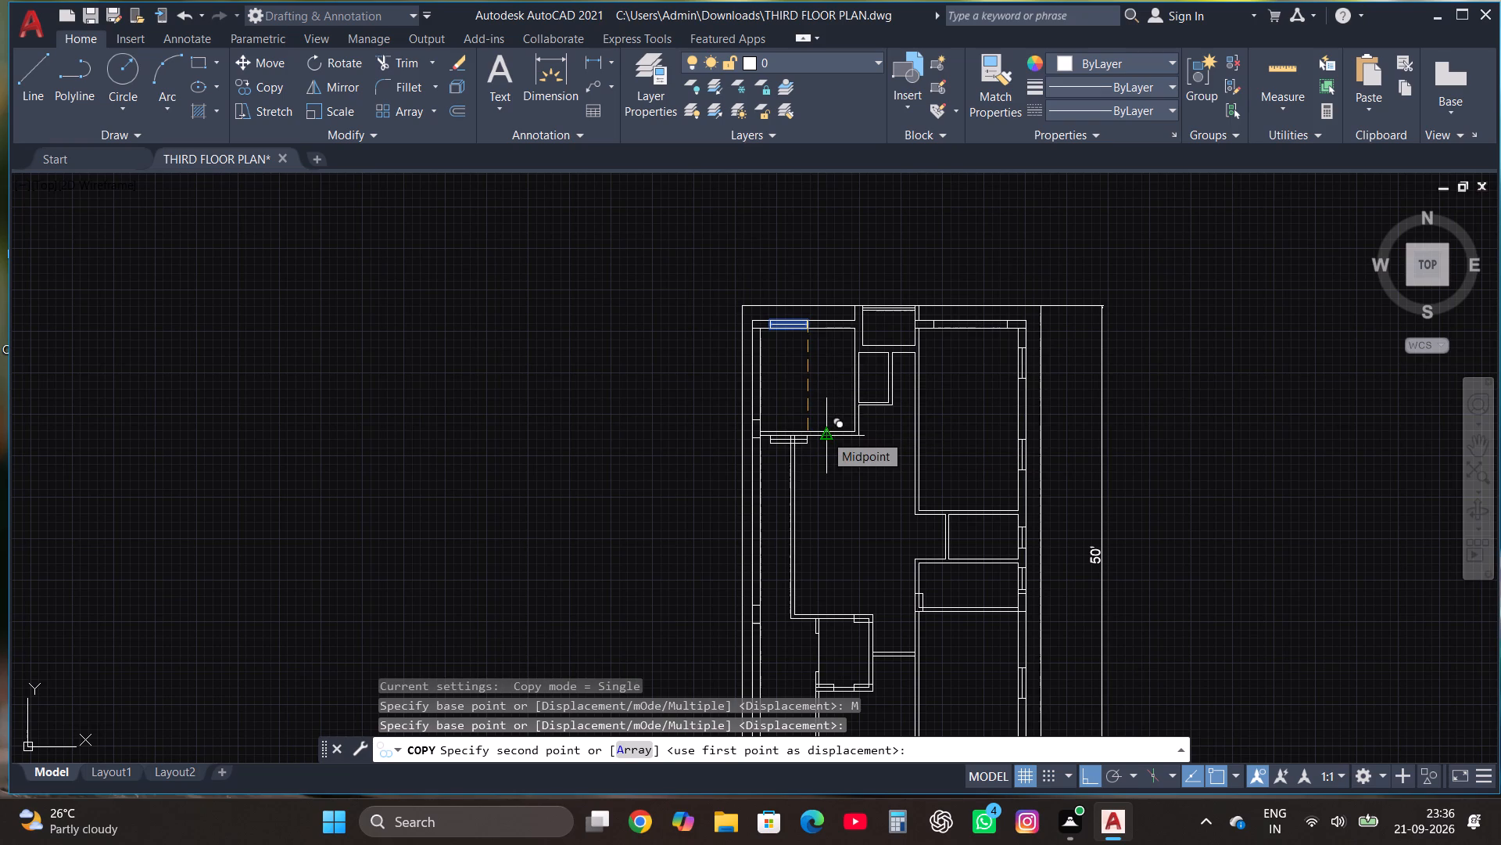
key(F8)
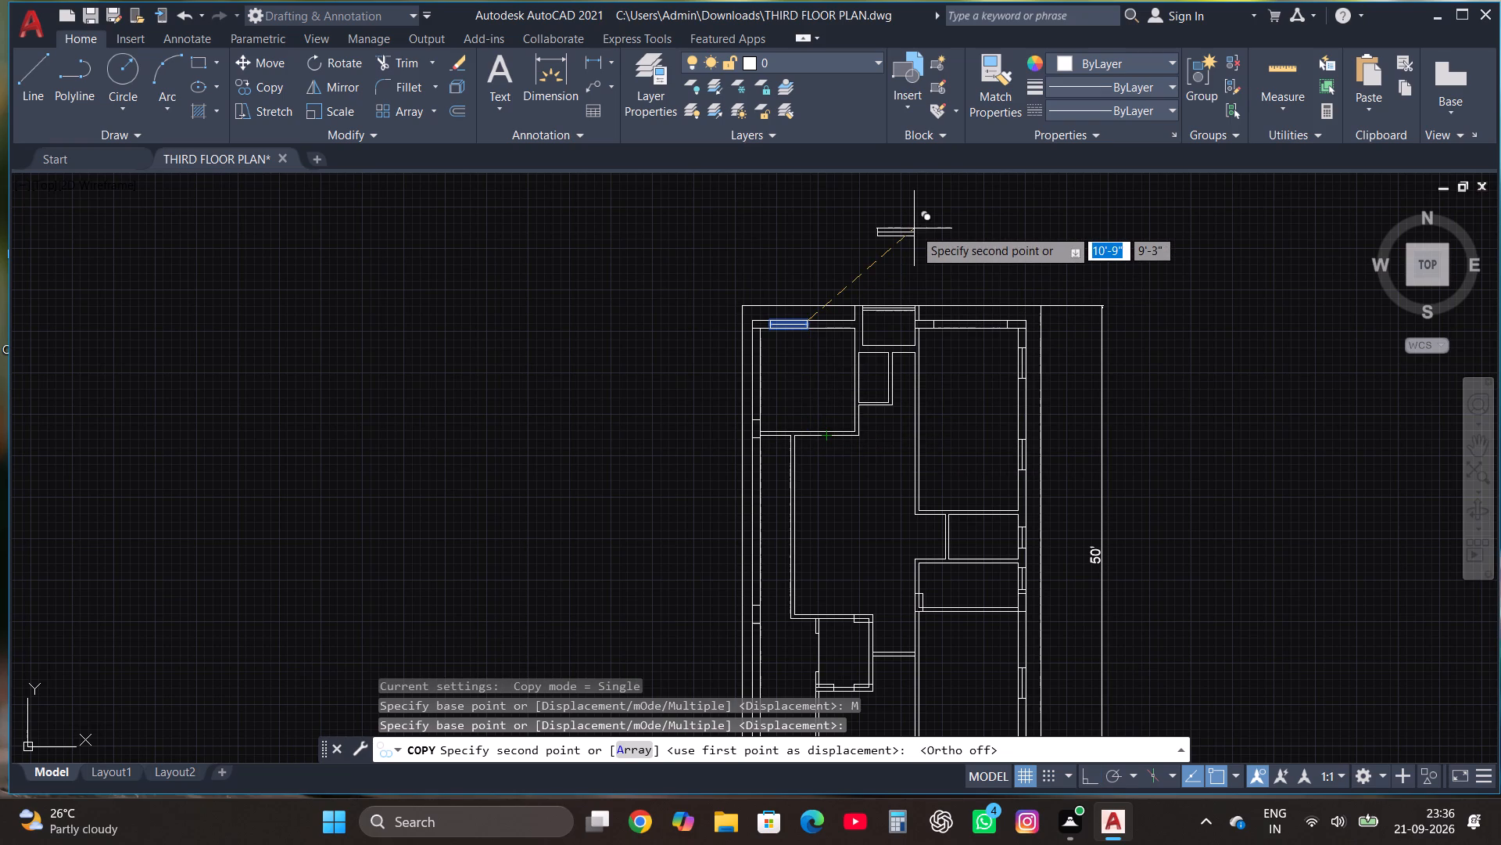
scroll(912, 233, down, 2)
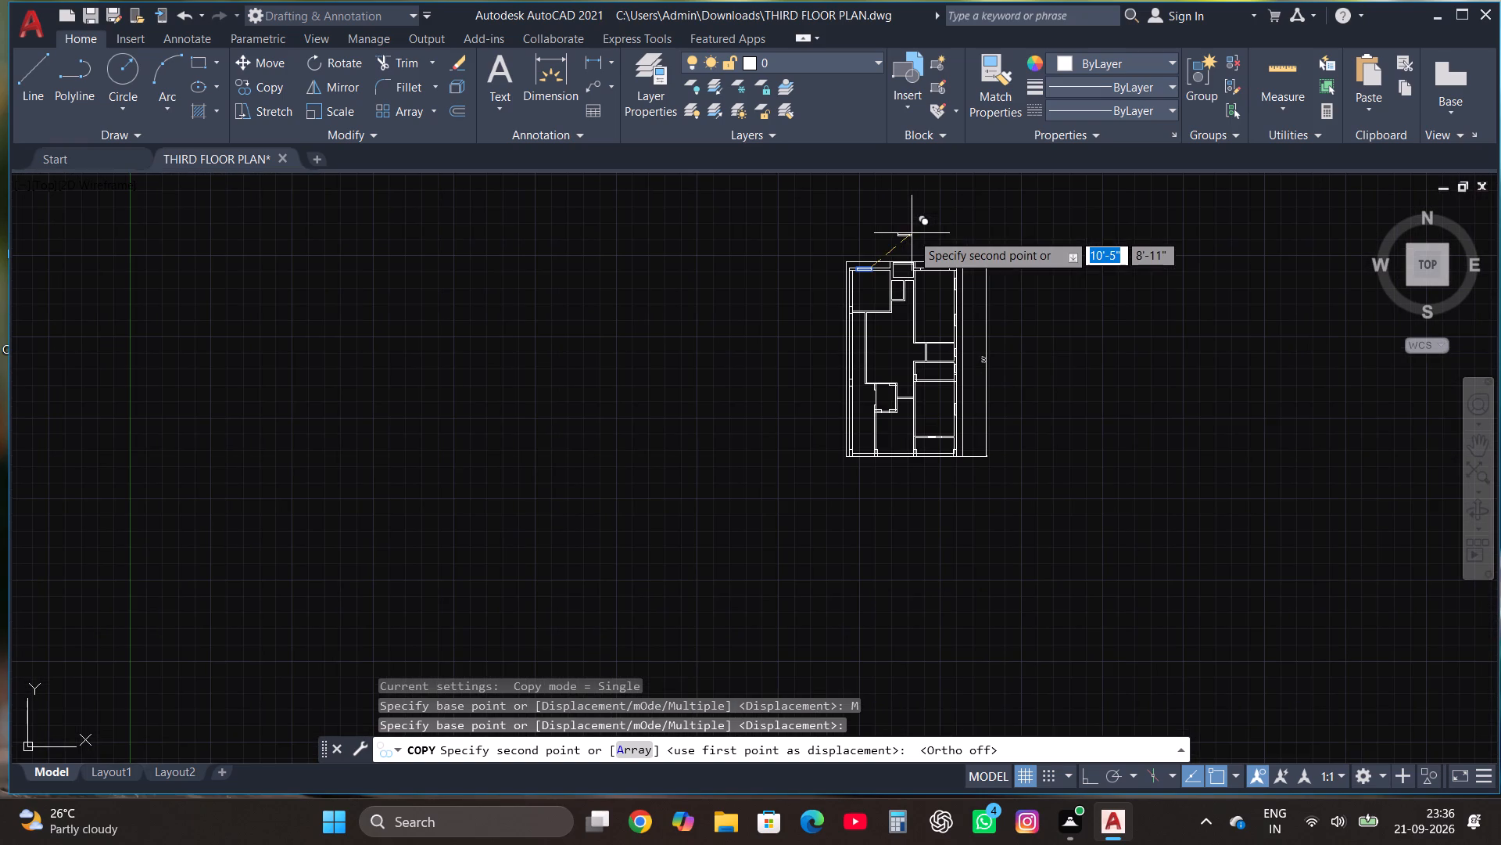
scroll(921, 433, up, 1)
scroll(903, 450, down, 1)
scroll(900, 452, up, 2)
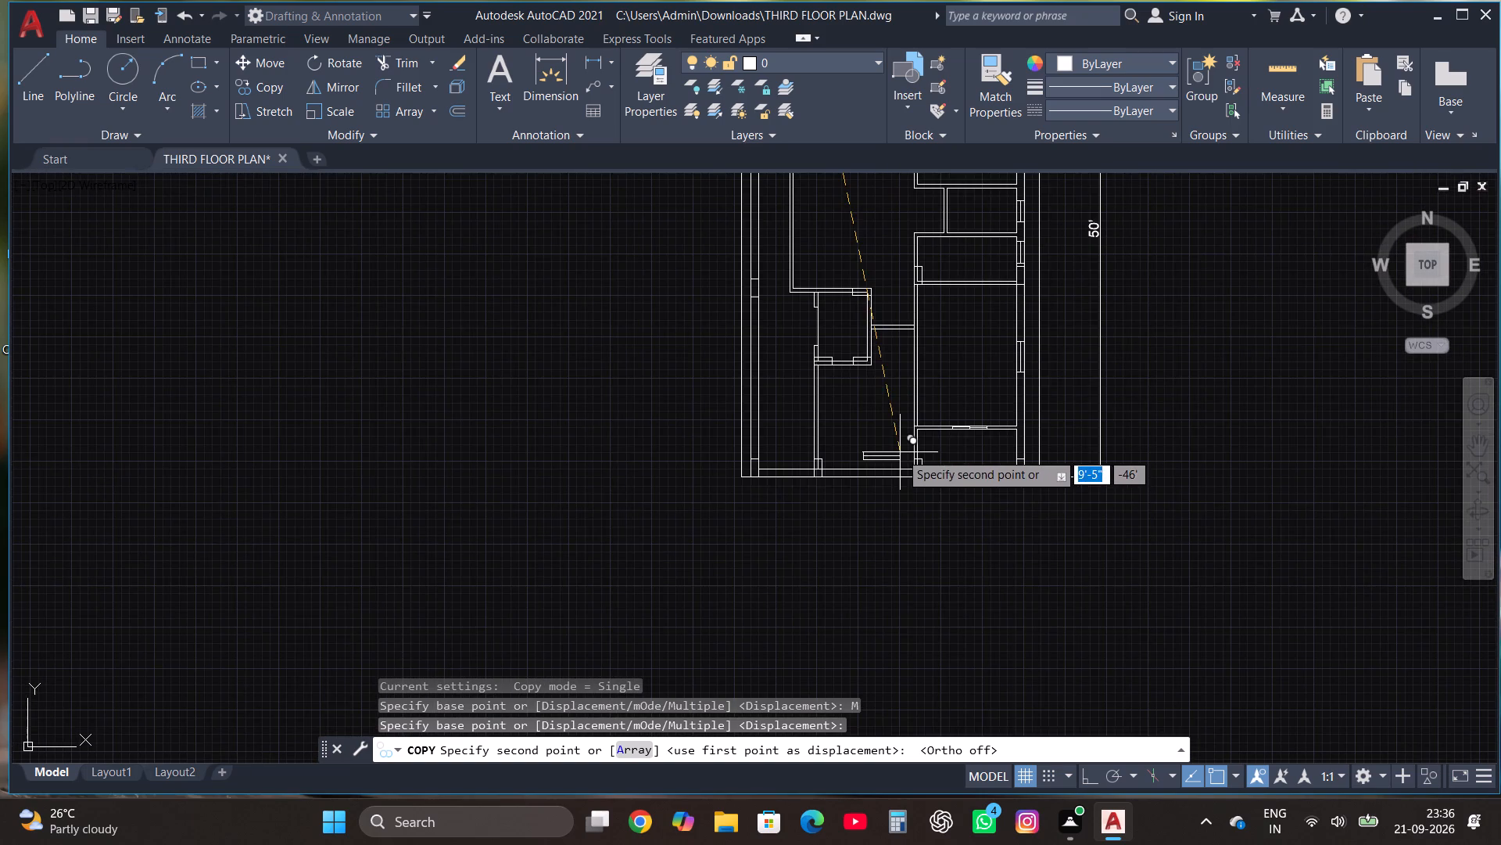
scroll(873, 494, up, 4)
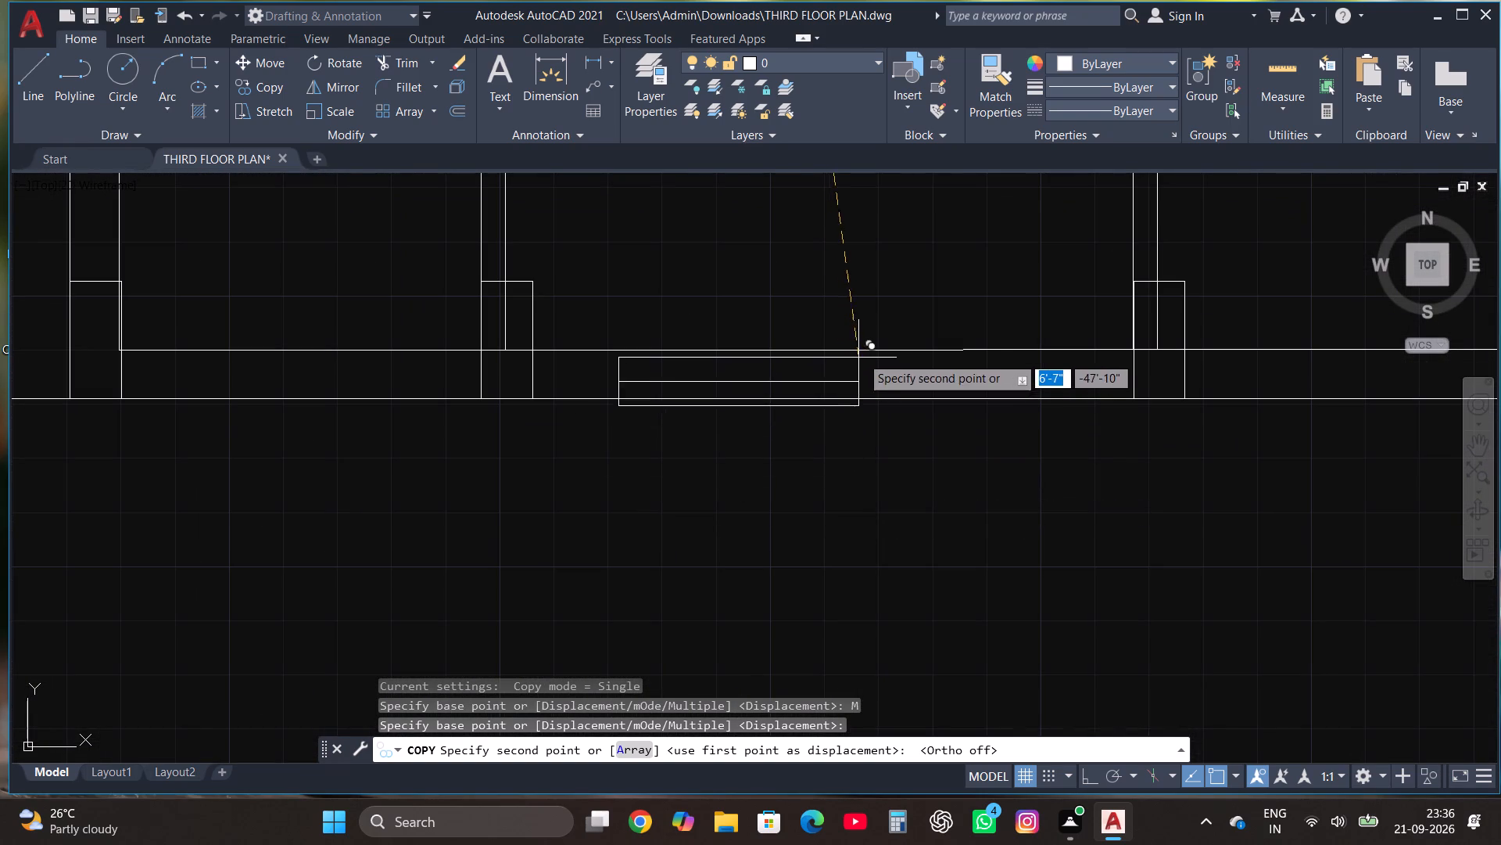
click(869, 350)
scroll(727, 377, down, 2)
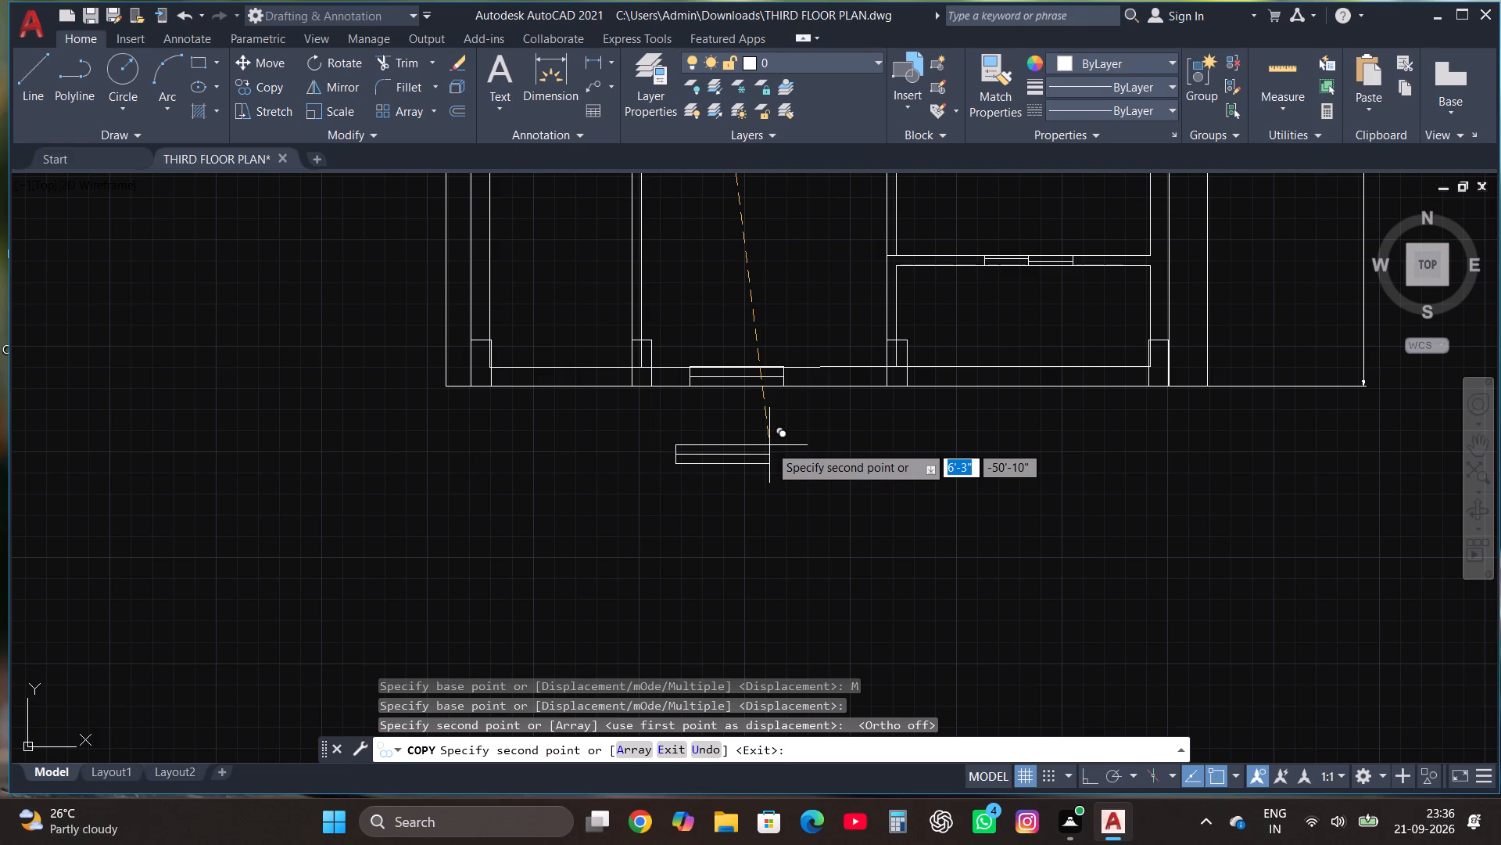
scroll(786, 501, down, 3)
scroll(808, 369, up, 2)
key(Escape)
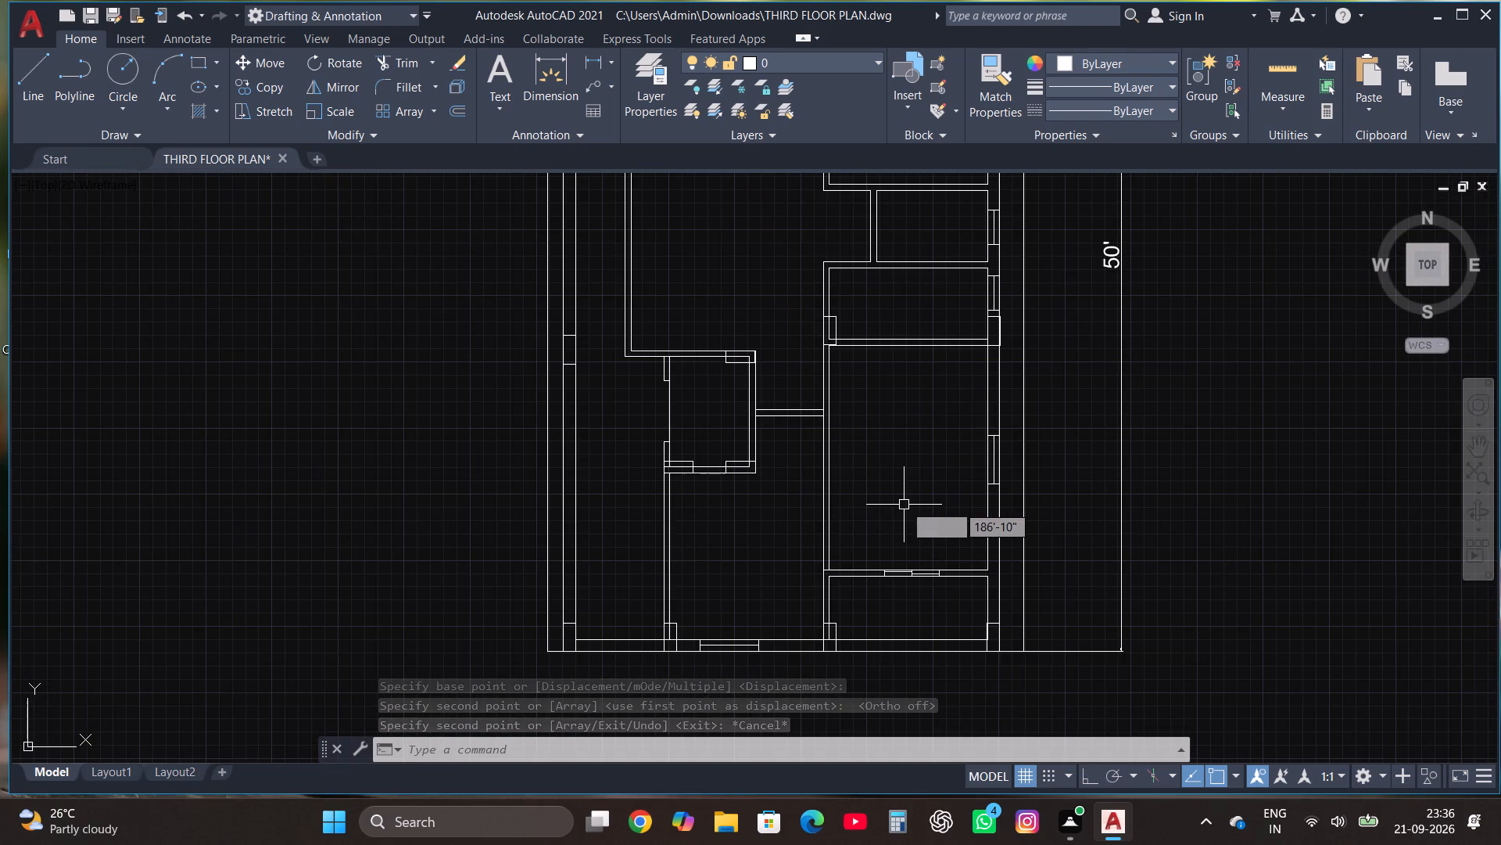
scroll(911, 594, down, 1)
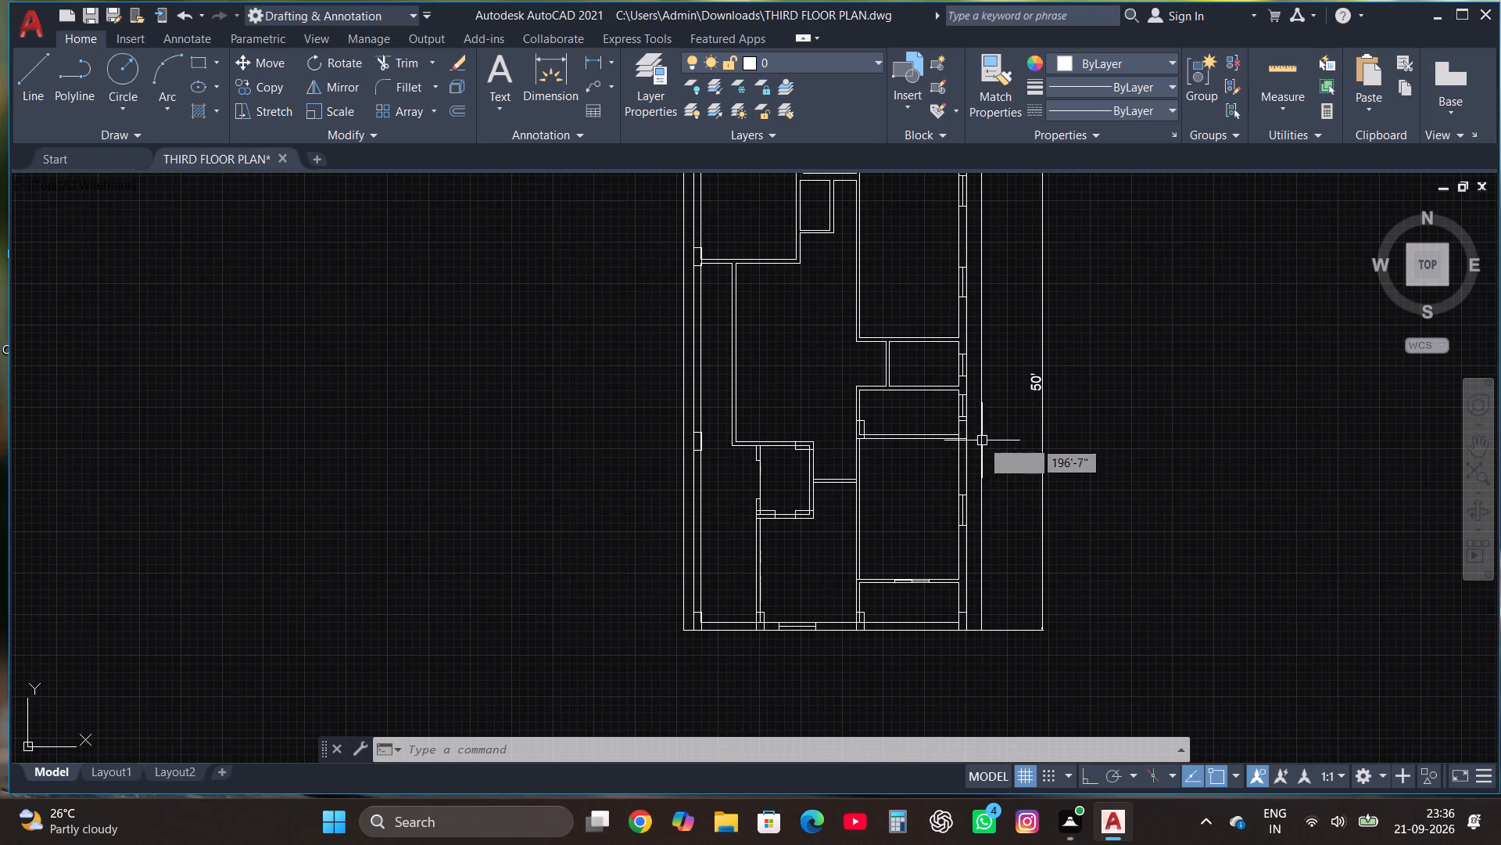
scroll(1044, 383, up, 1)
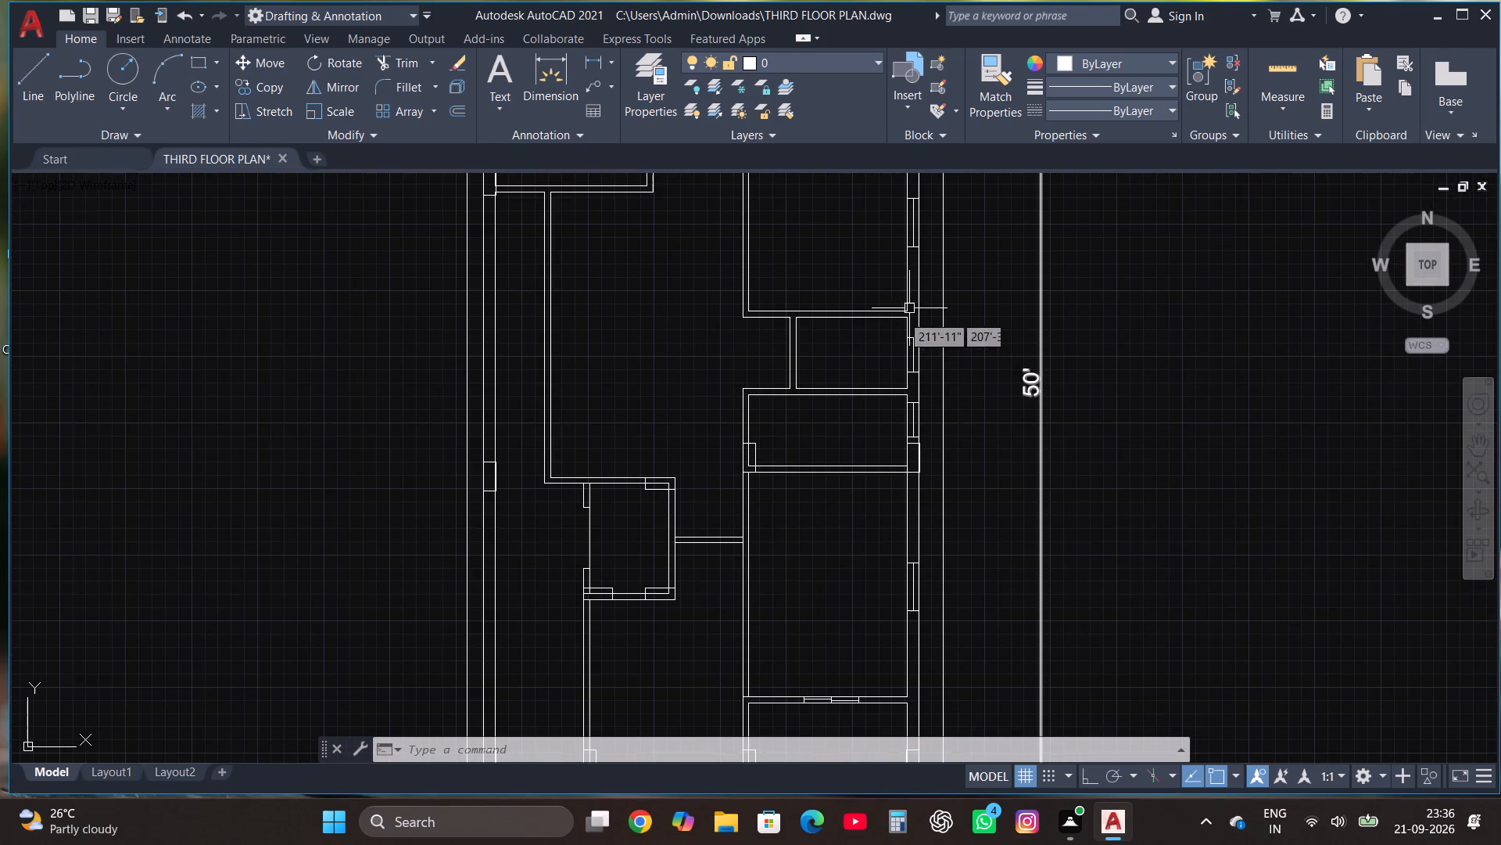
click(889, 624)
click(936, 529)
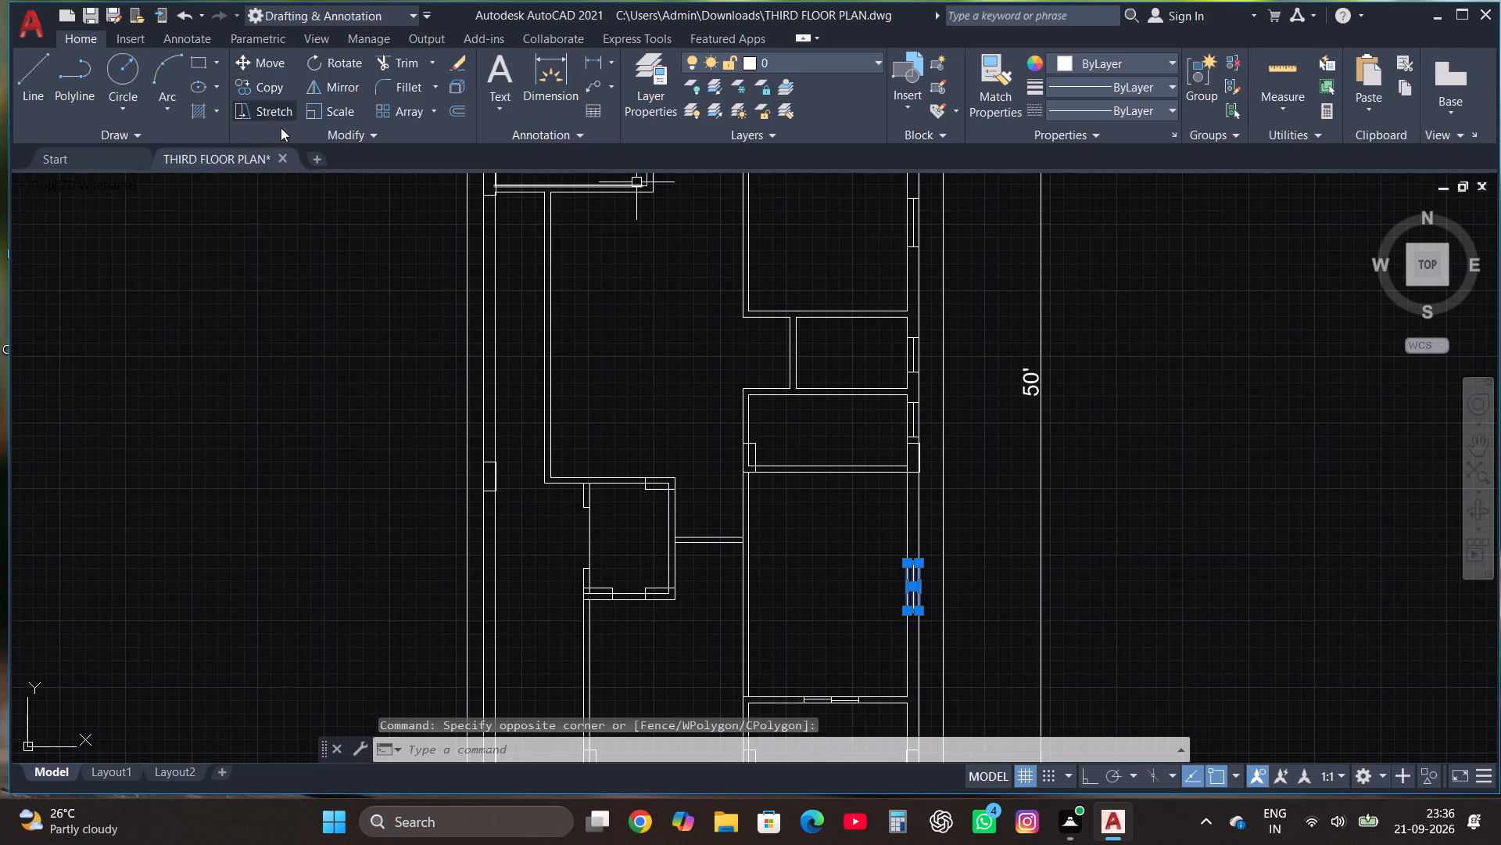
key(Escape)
Draw a window in the central hall's 6" left wall, just above its lower corner, as a rectangle with a lengthwise centre line.
scroll(544, 377, up, 2)
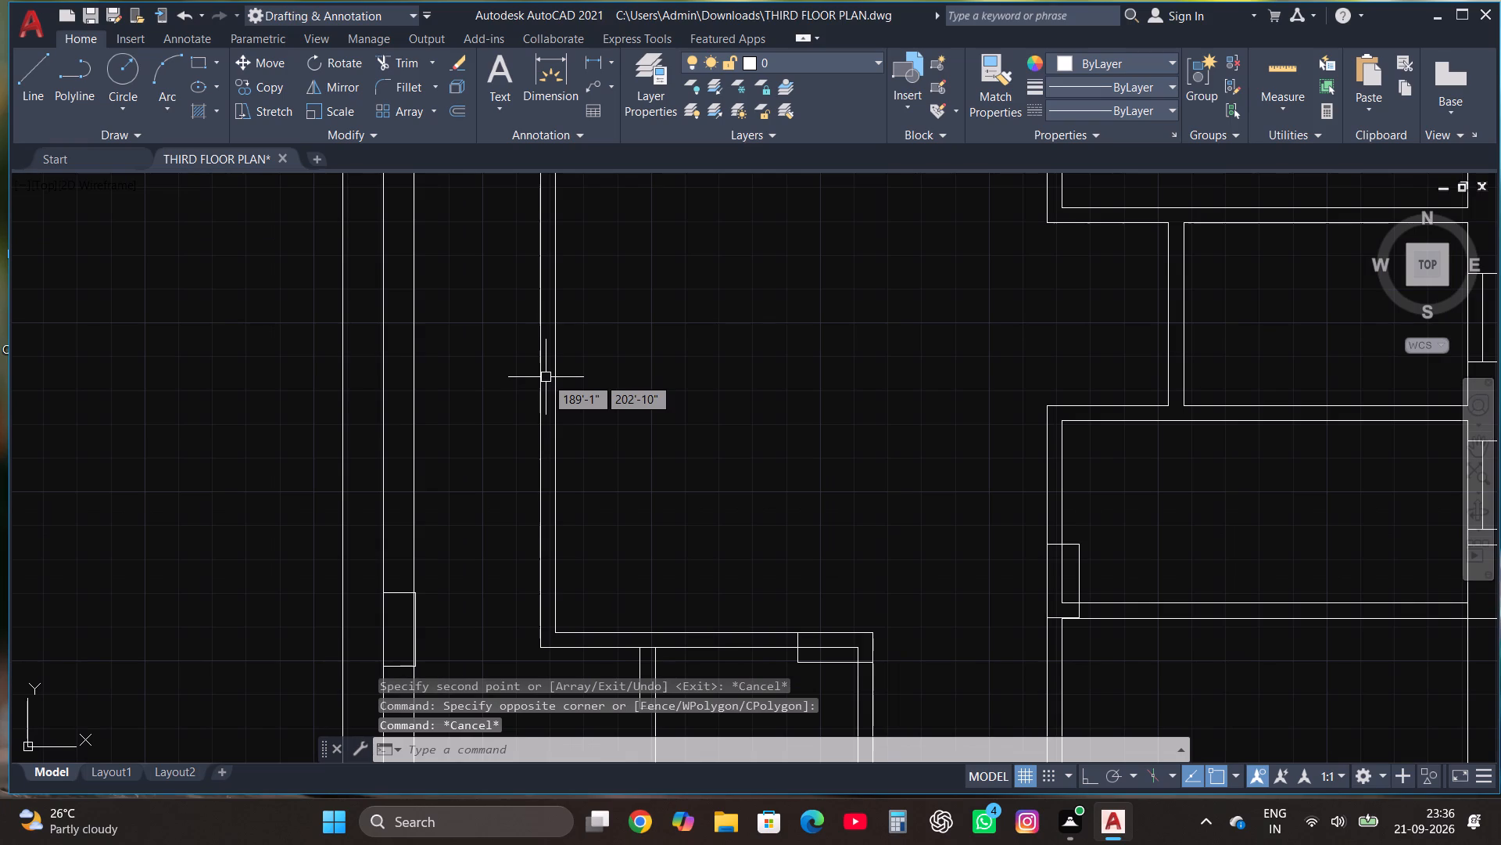
click(198, 65)
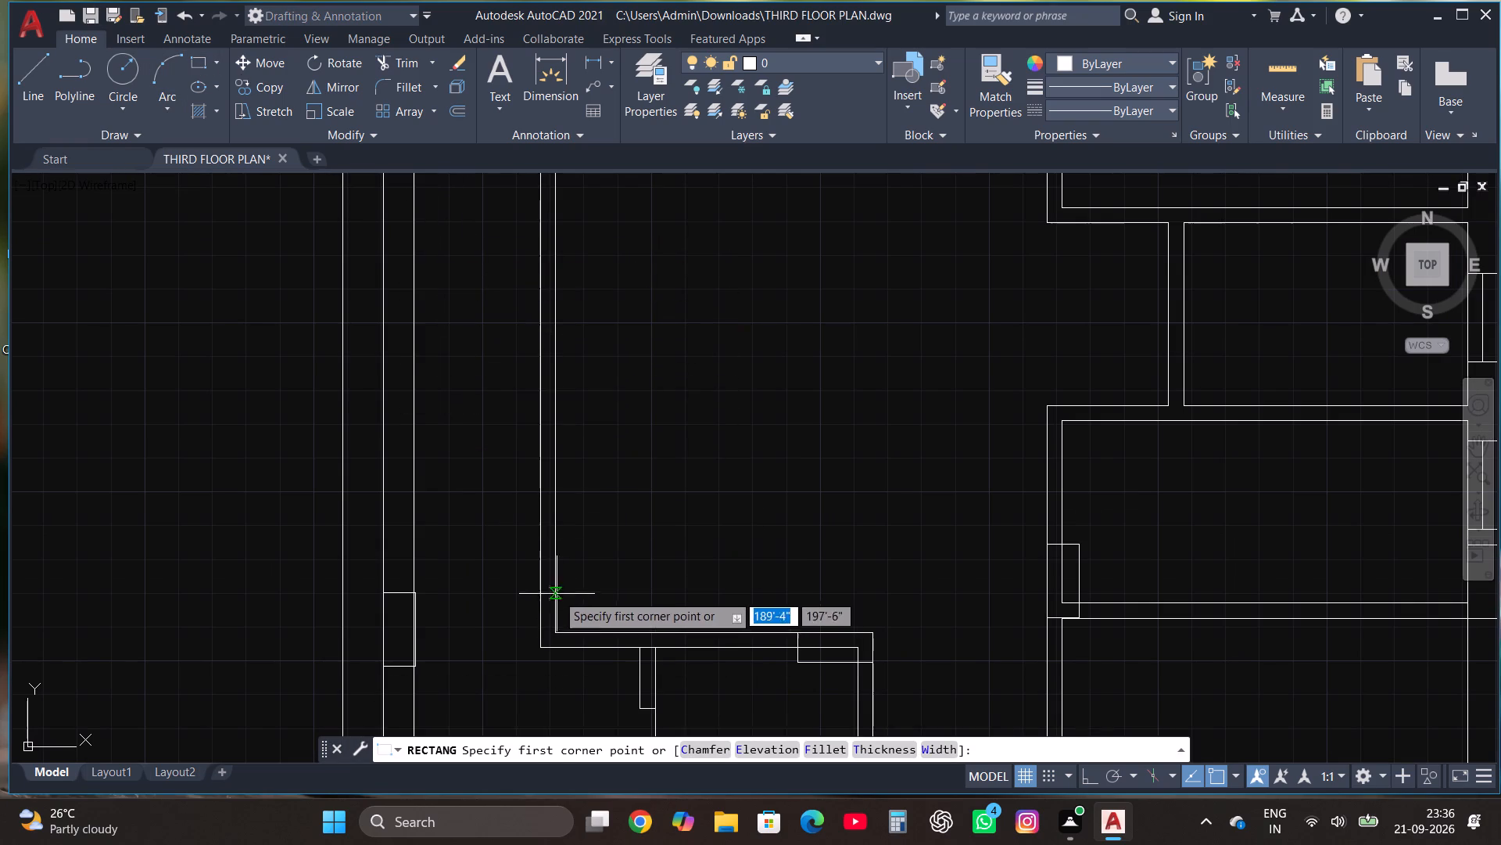
click(538, 578)
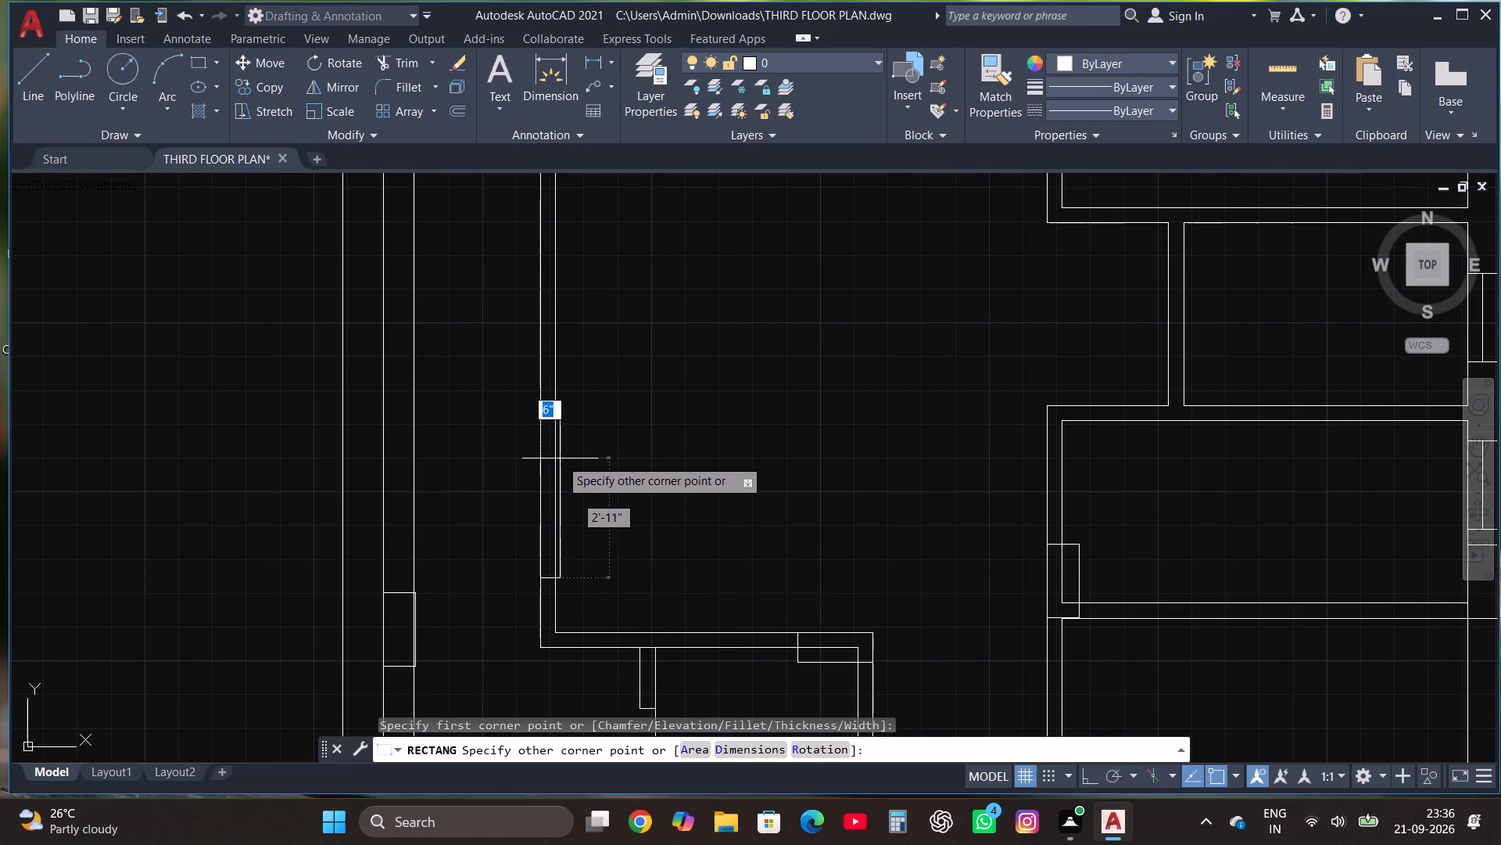
click(559, 441)
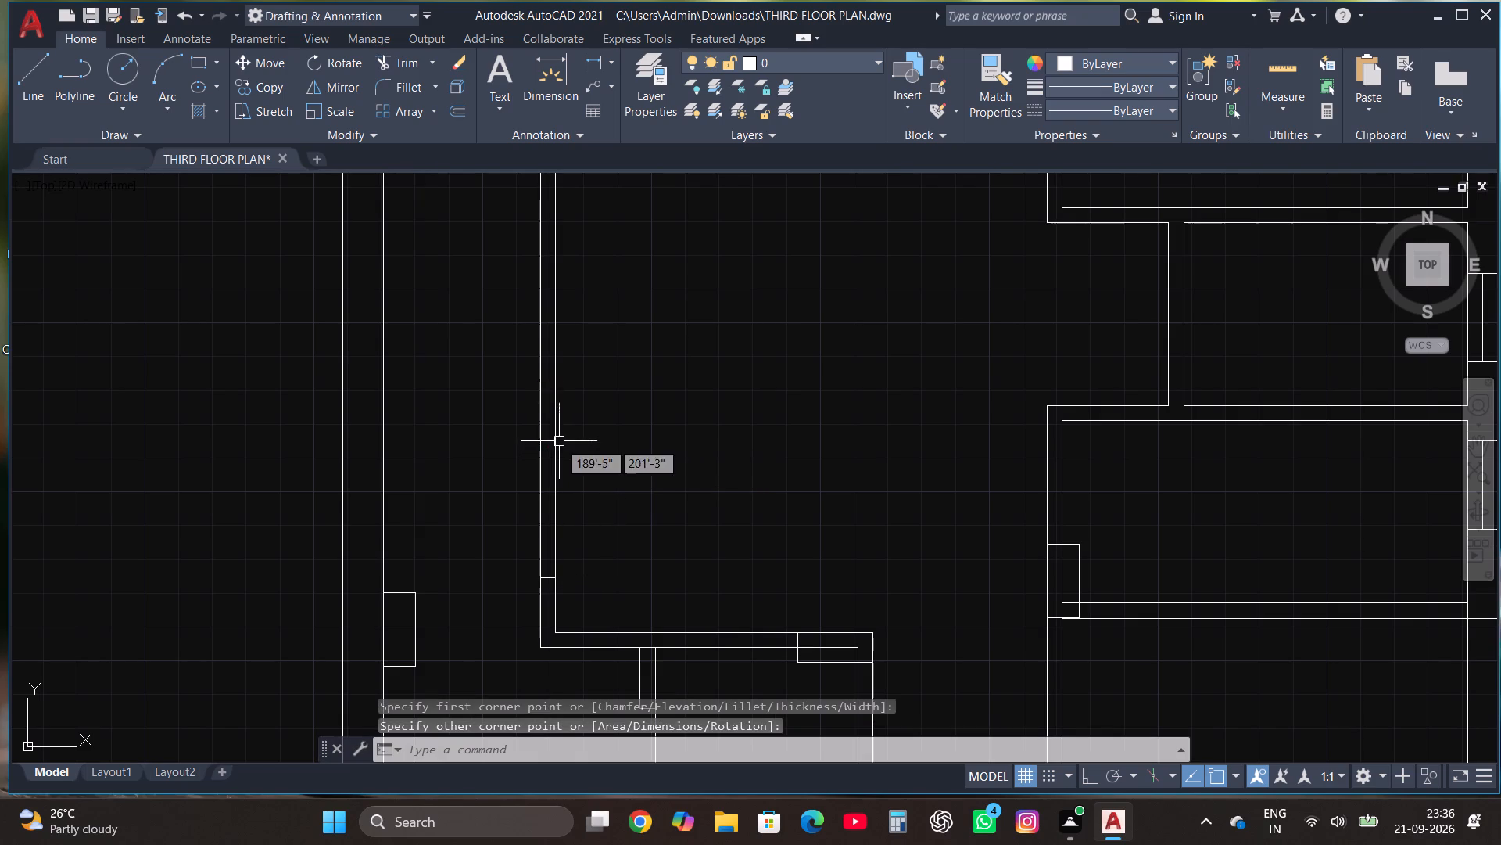
click(21, 69)
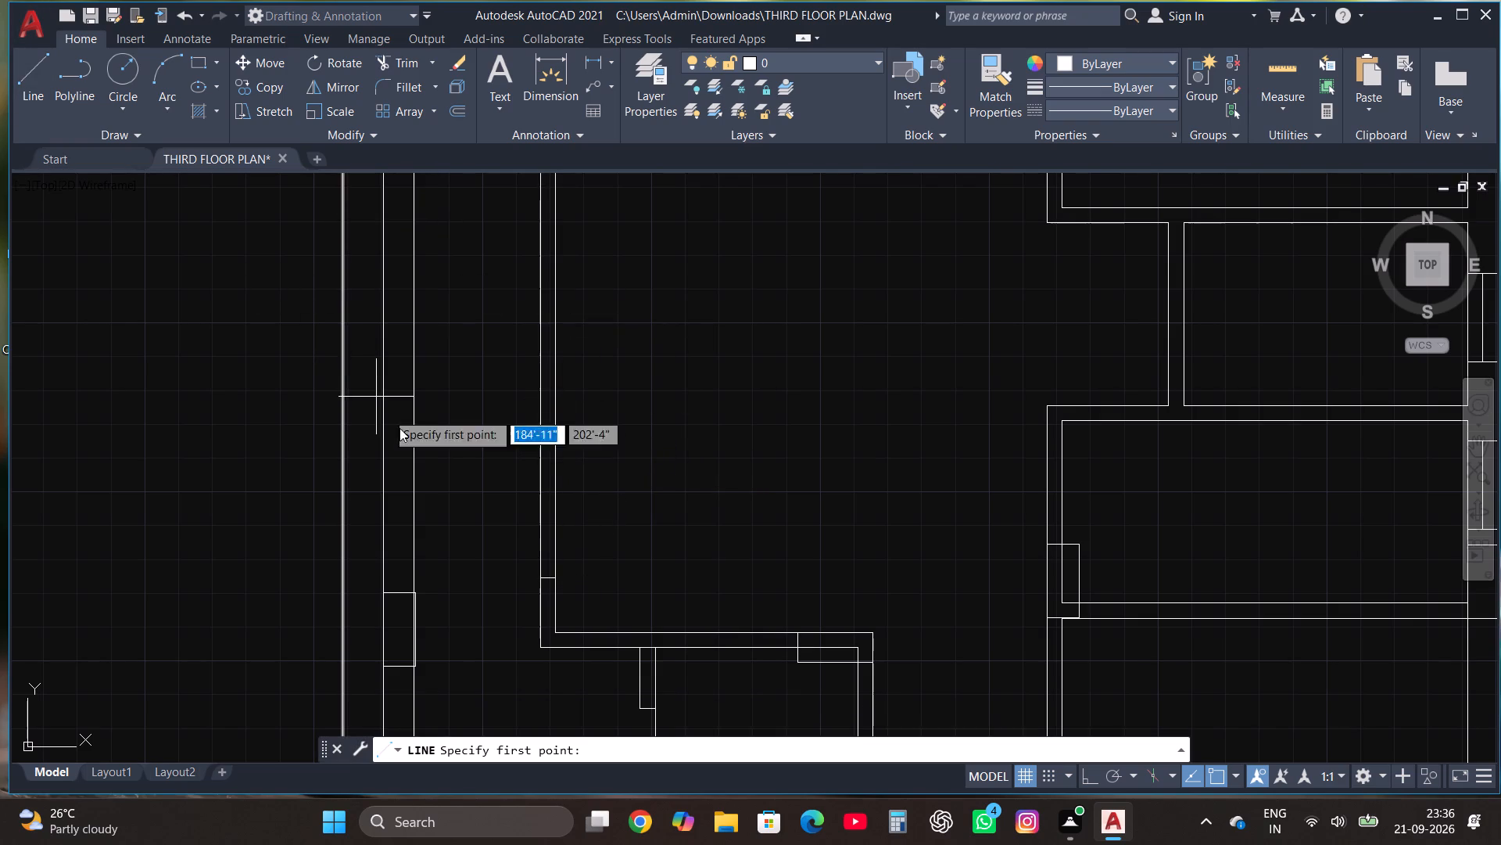
click(548, 577)
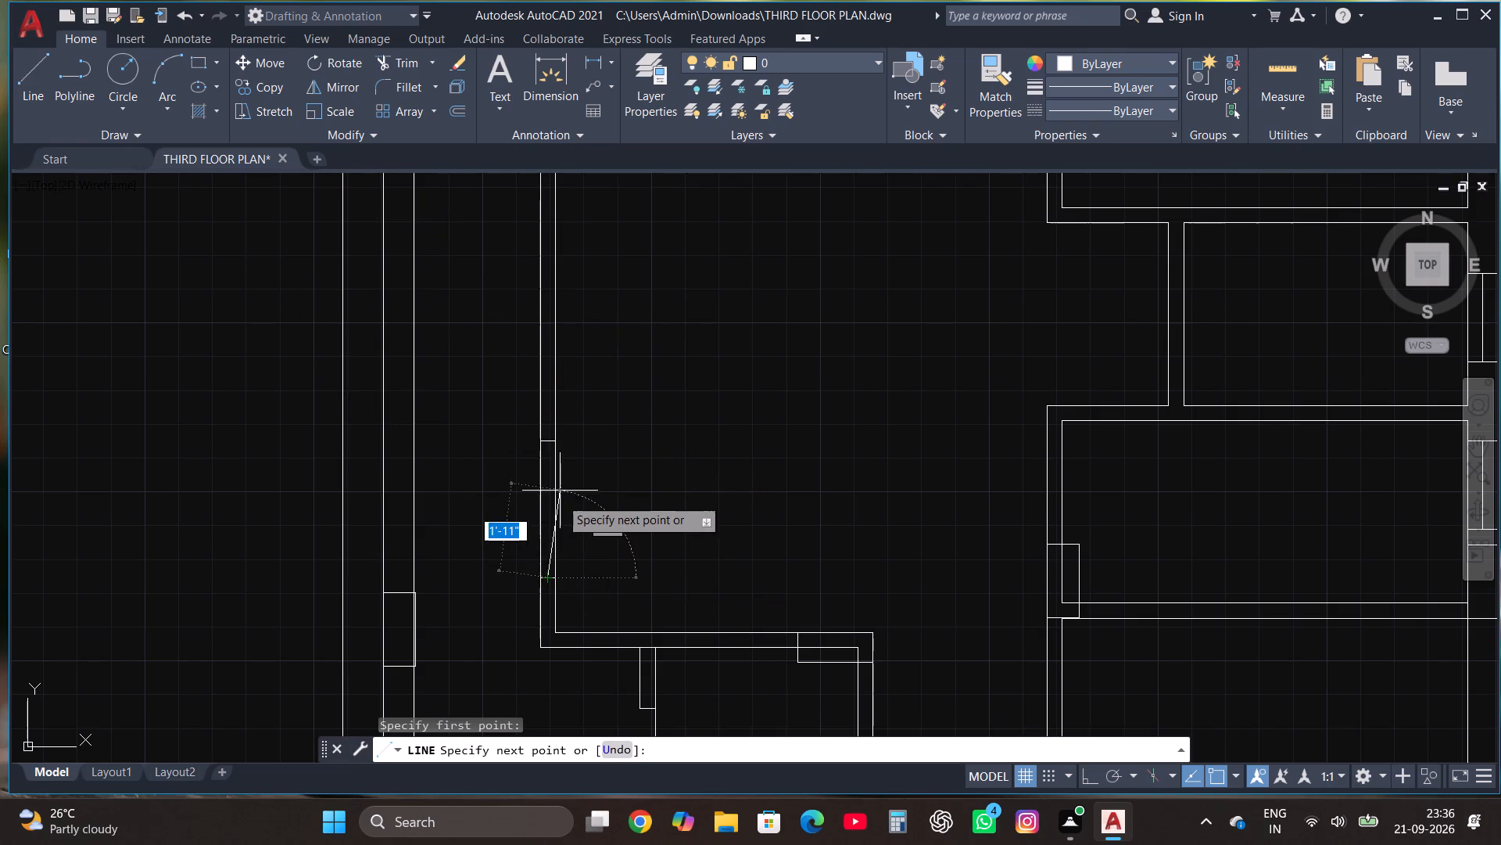
click(546, 442)
key(Escape)
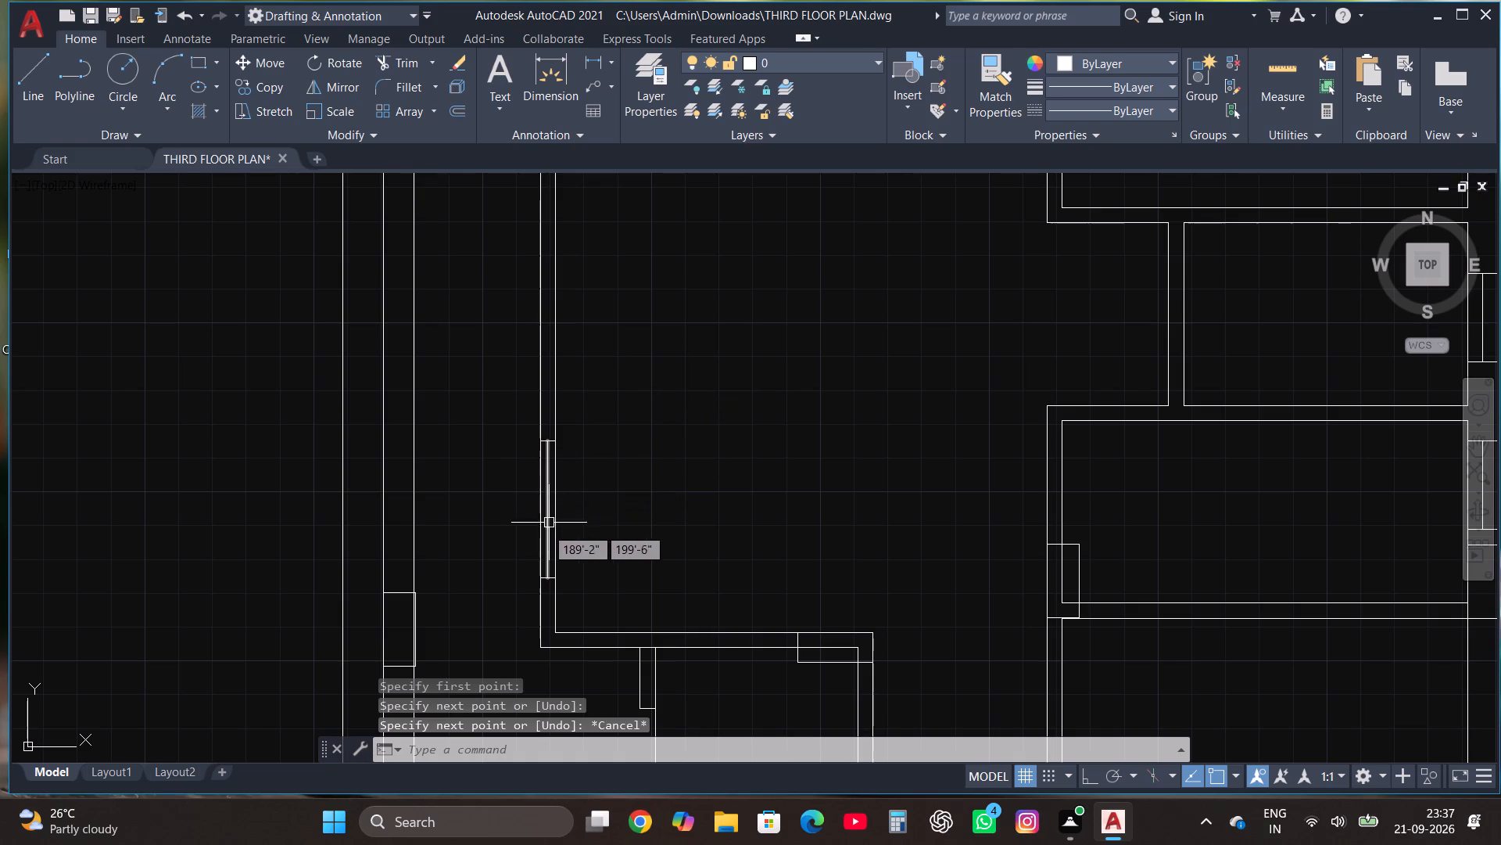
Copy the new hall window 6'-3" straight up along the same wall.
click(510, 595)
click(600, 394)
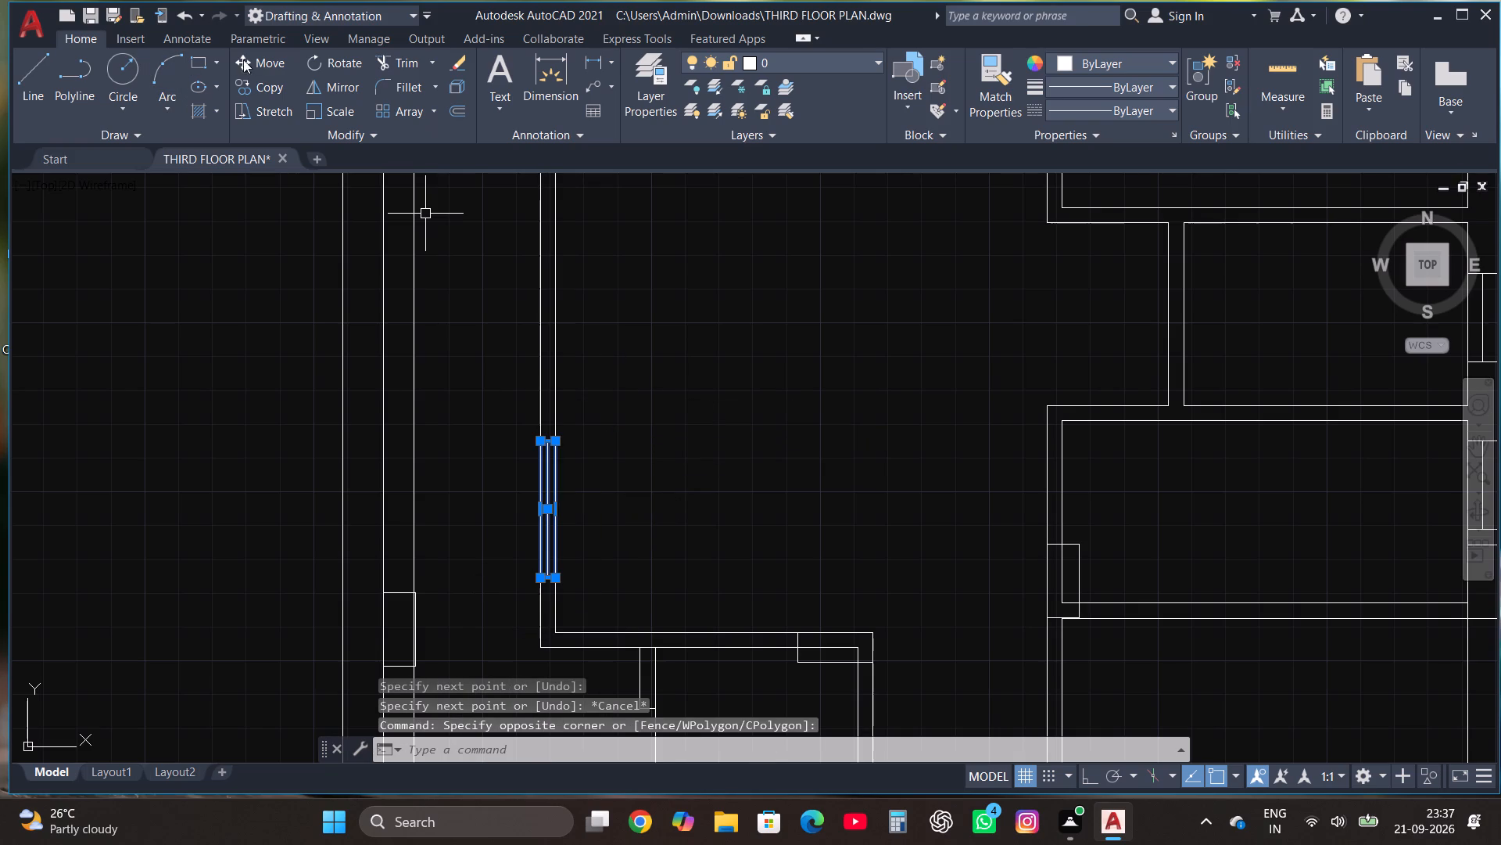
click(277, 86)
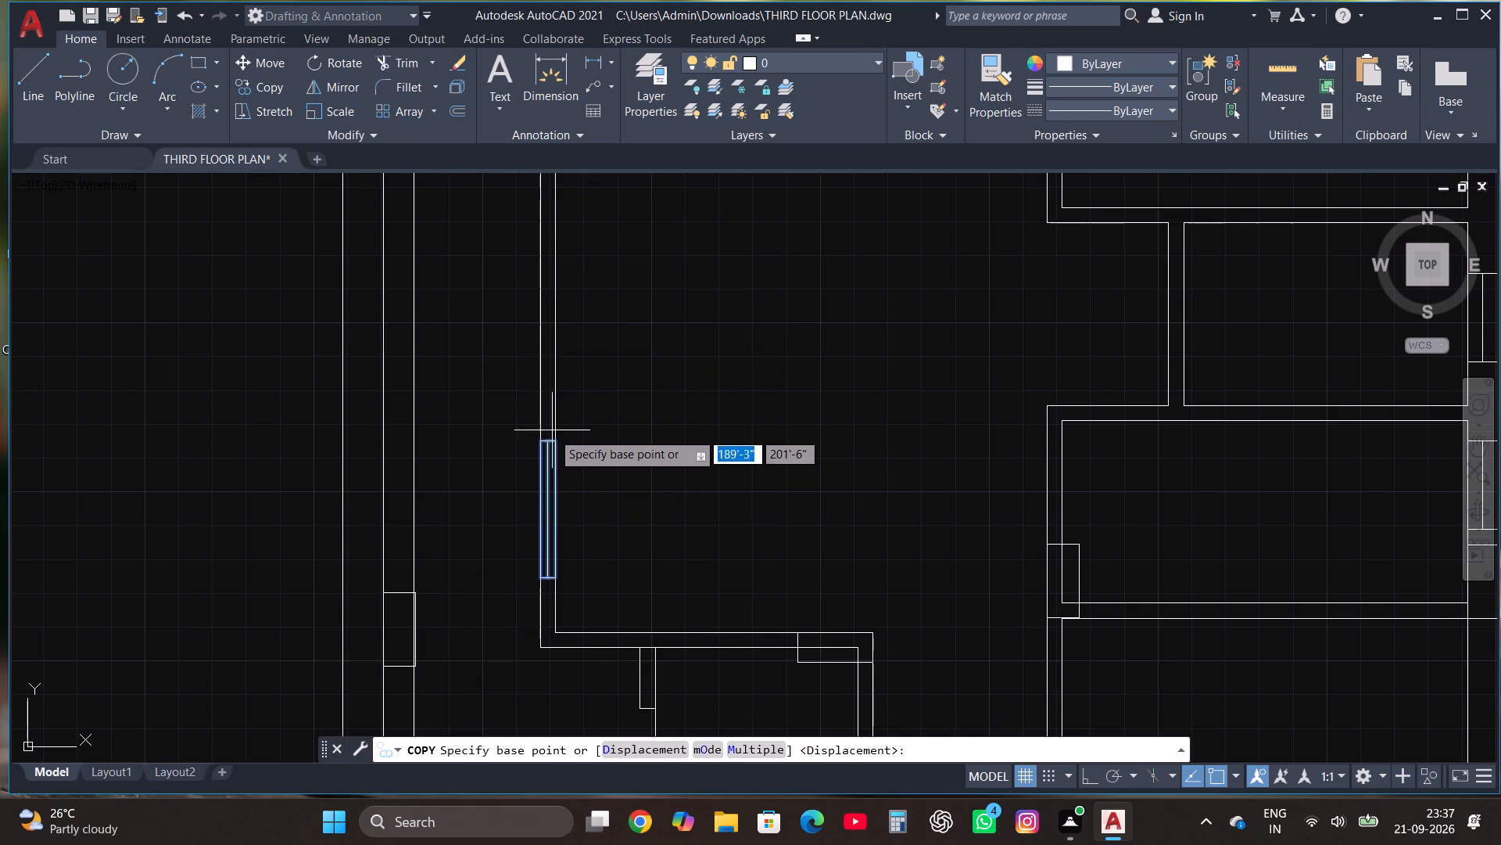
click(552, 440)
scroll(551, 423, down, 2)
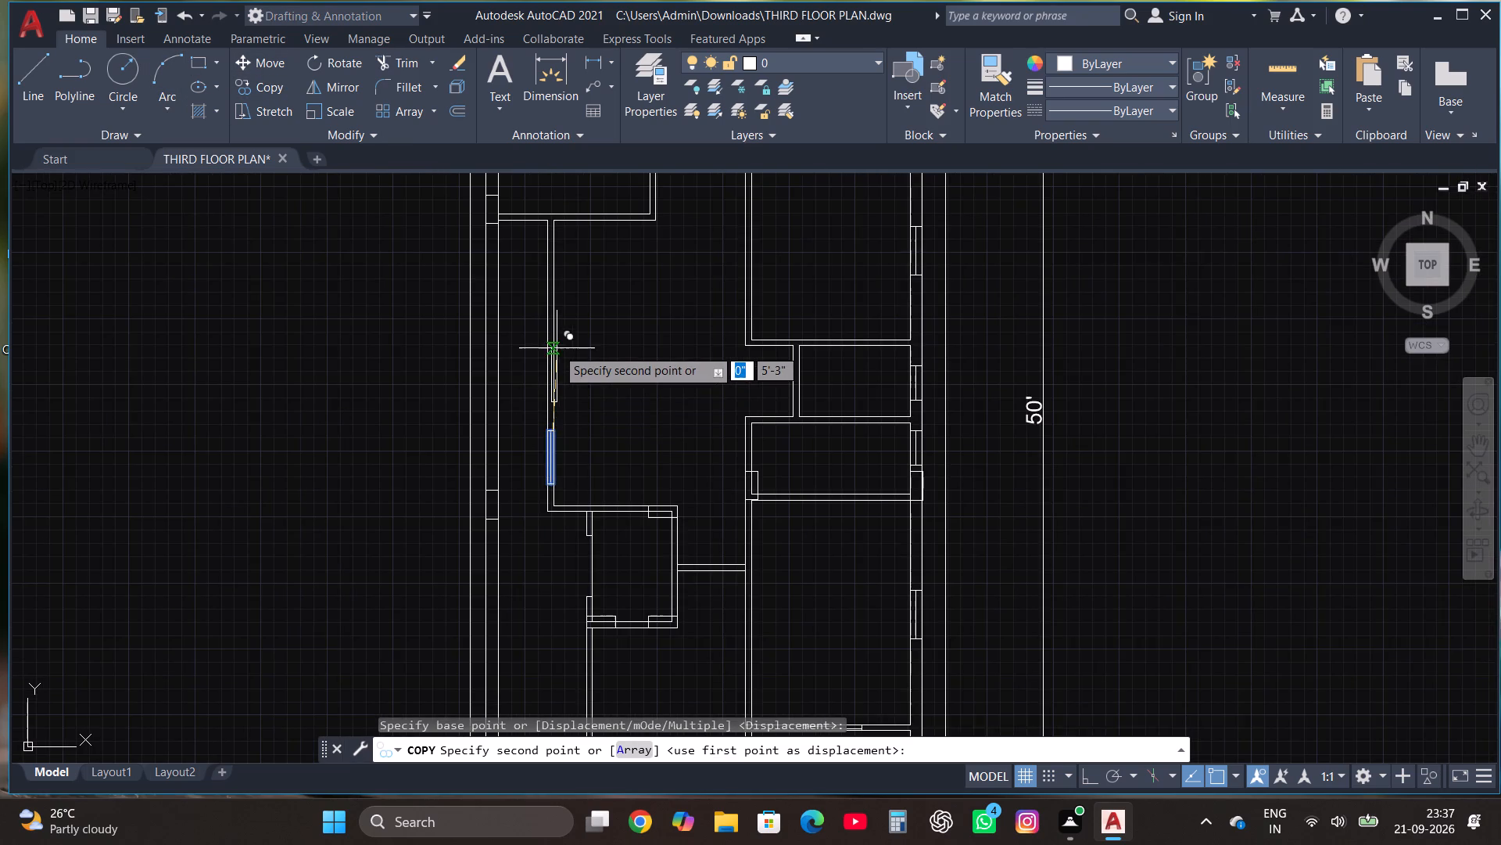
scroll(557, 348, up, 3)
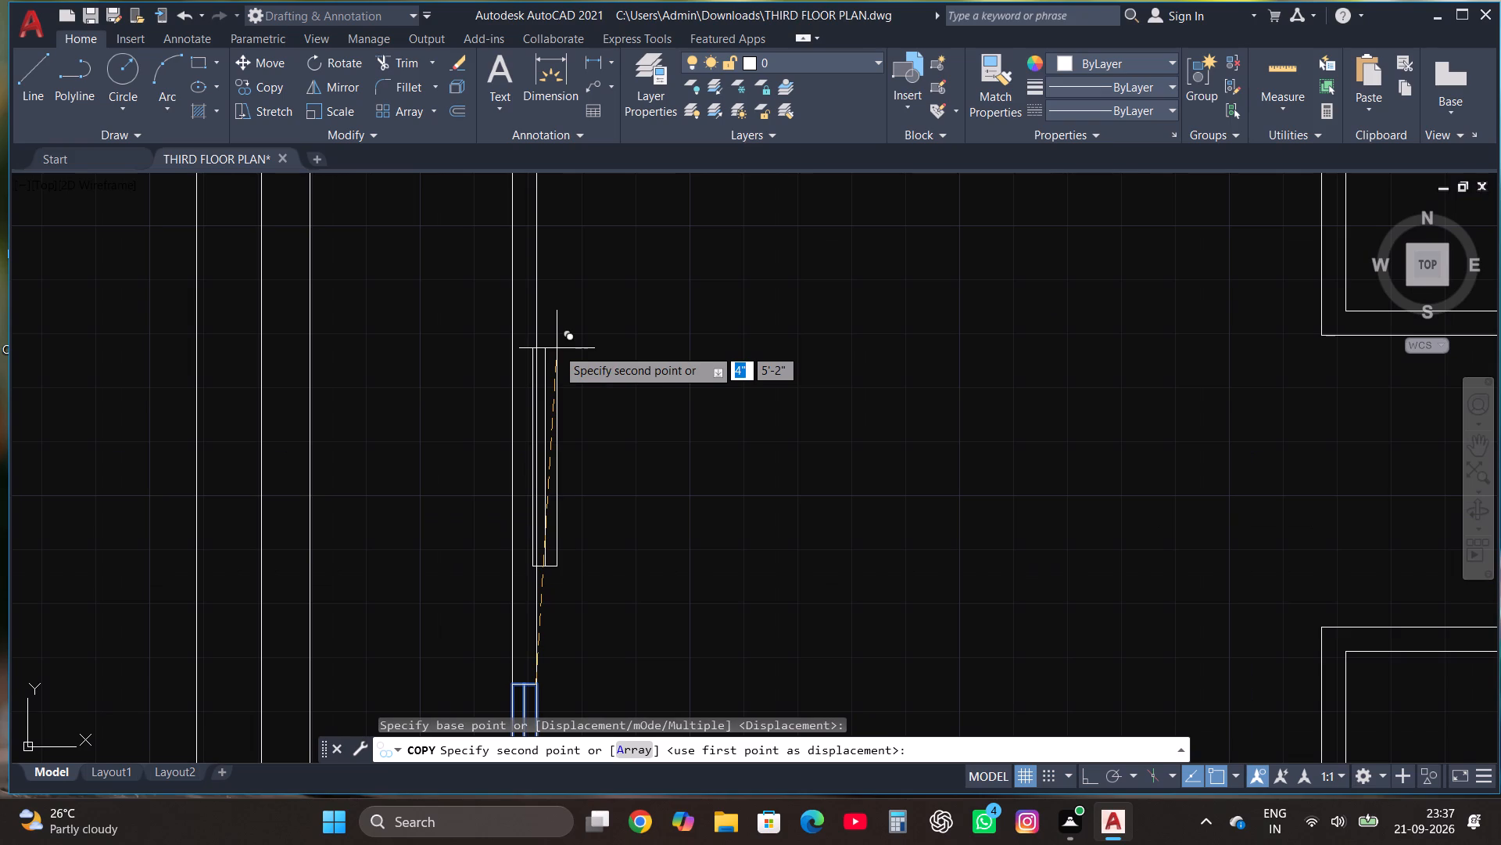
click(536, 279)
Insert a Door - Imperial block from the tool palettes into the empty area to the right of the plan's 50' dimension.
scroll(648, 353, down, 2)
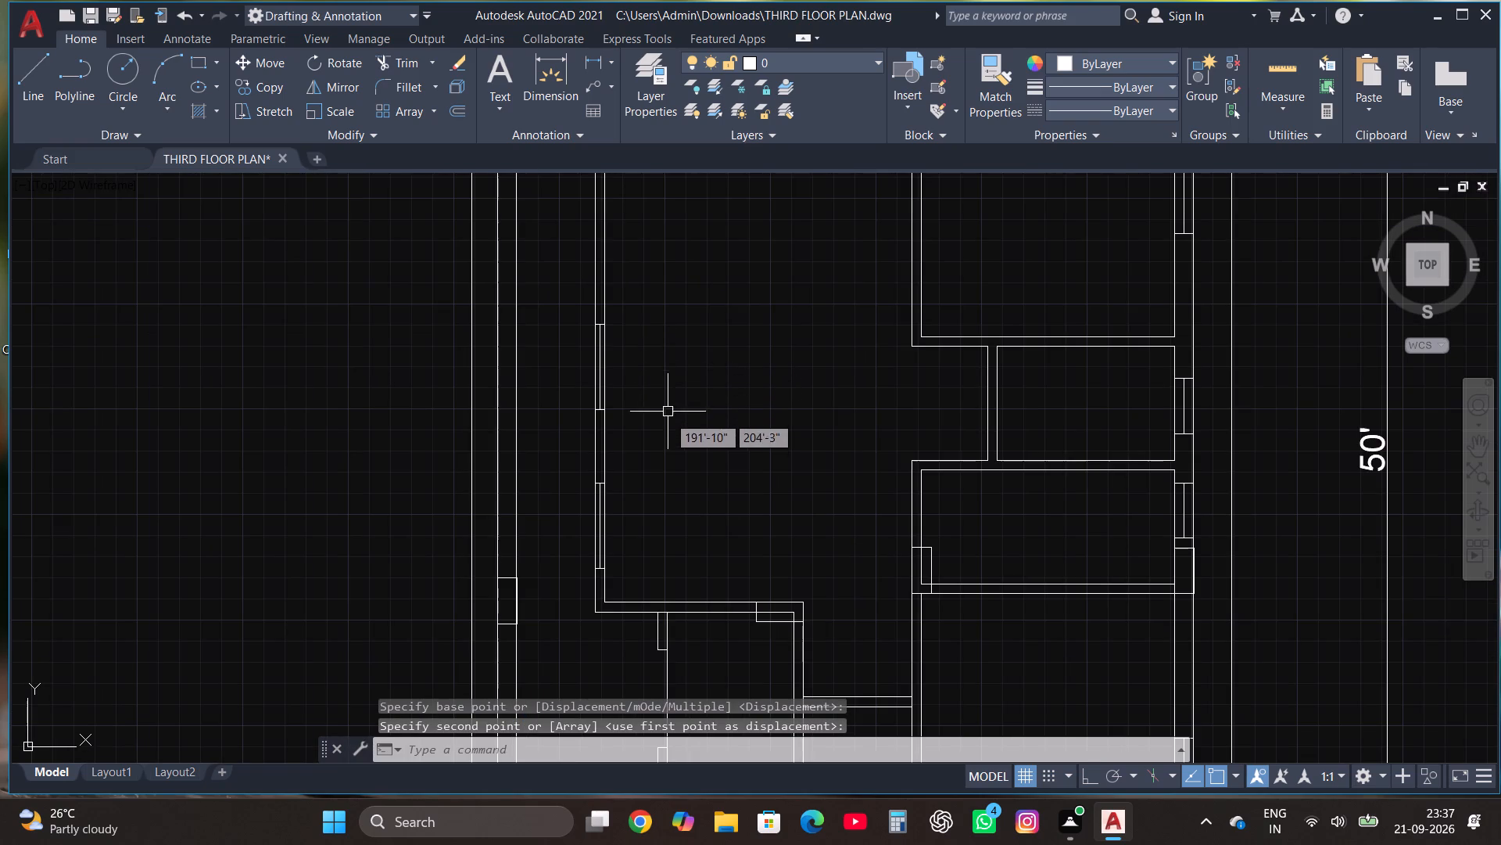
scroll(668, 490, down, 2)
scroll(663, 437, up, 1)
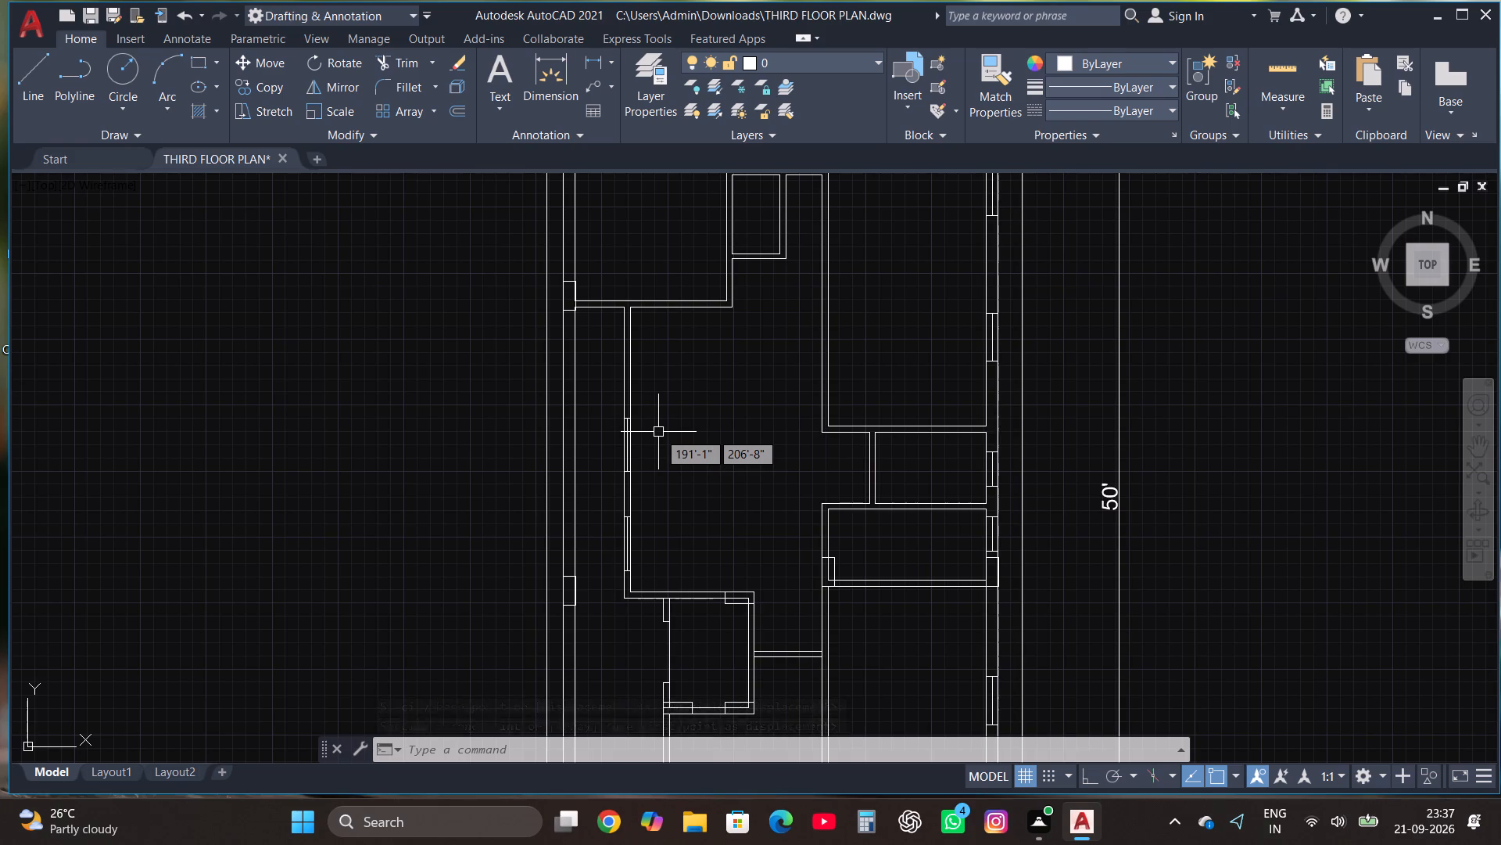
scroll(663, 472, down, 3)
scroll(684, 410, up, 2)
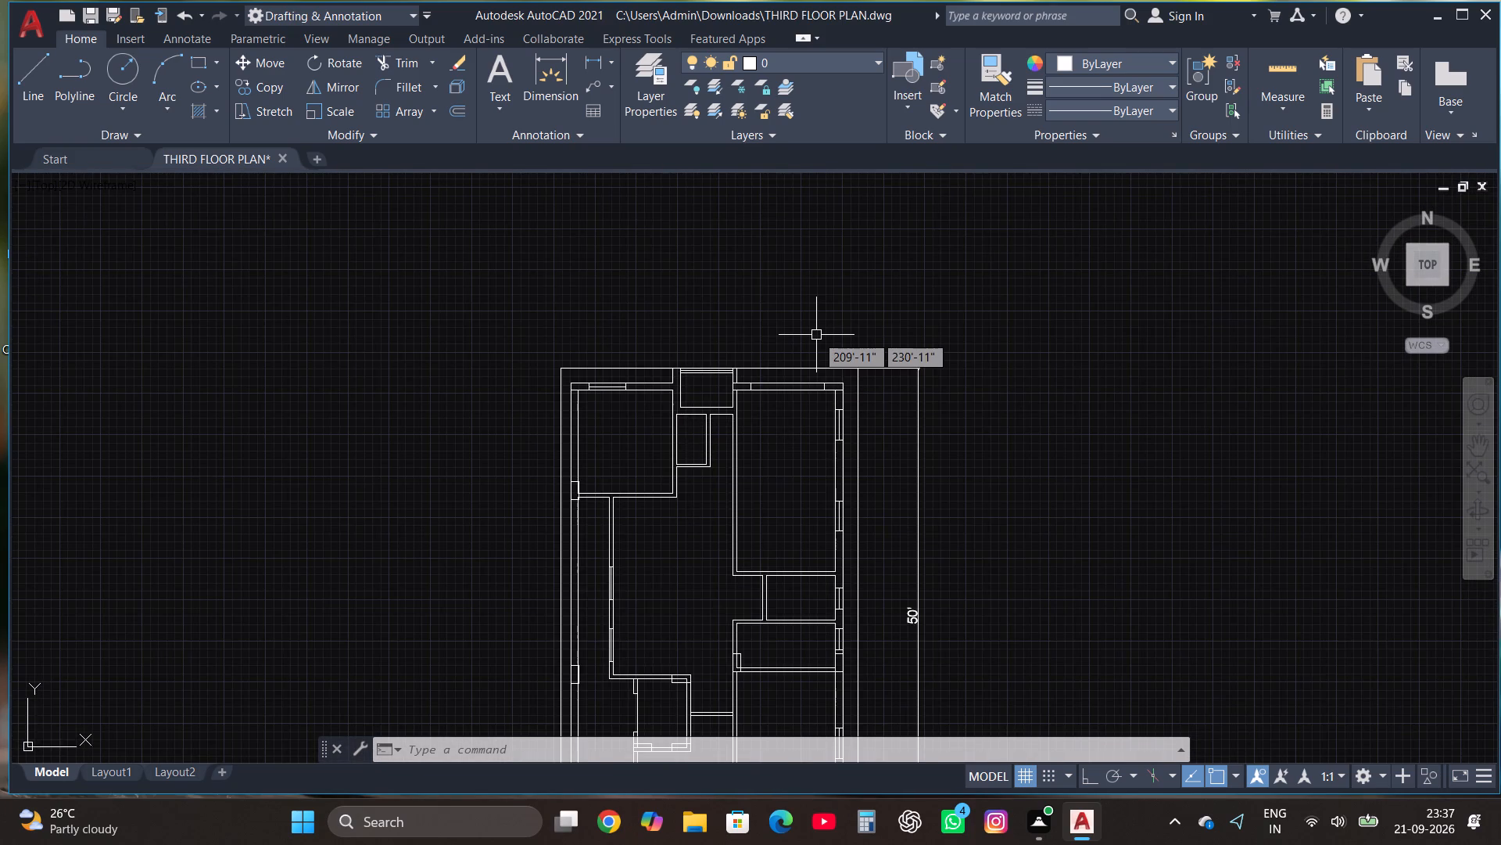
text(TOOL)
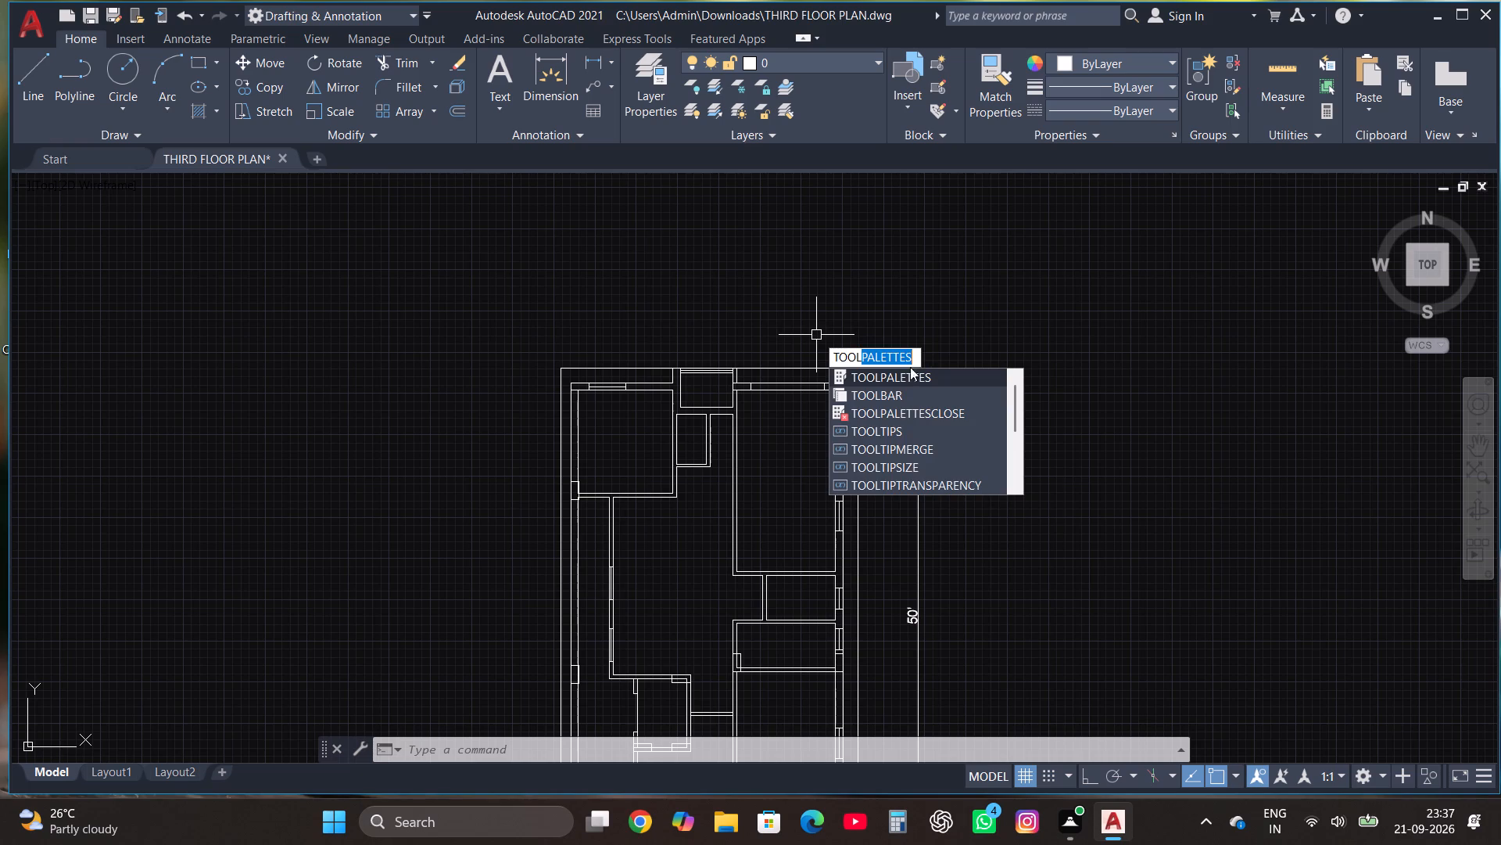
click(903, 373)
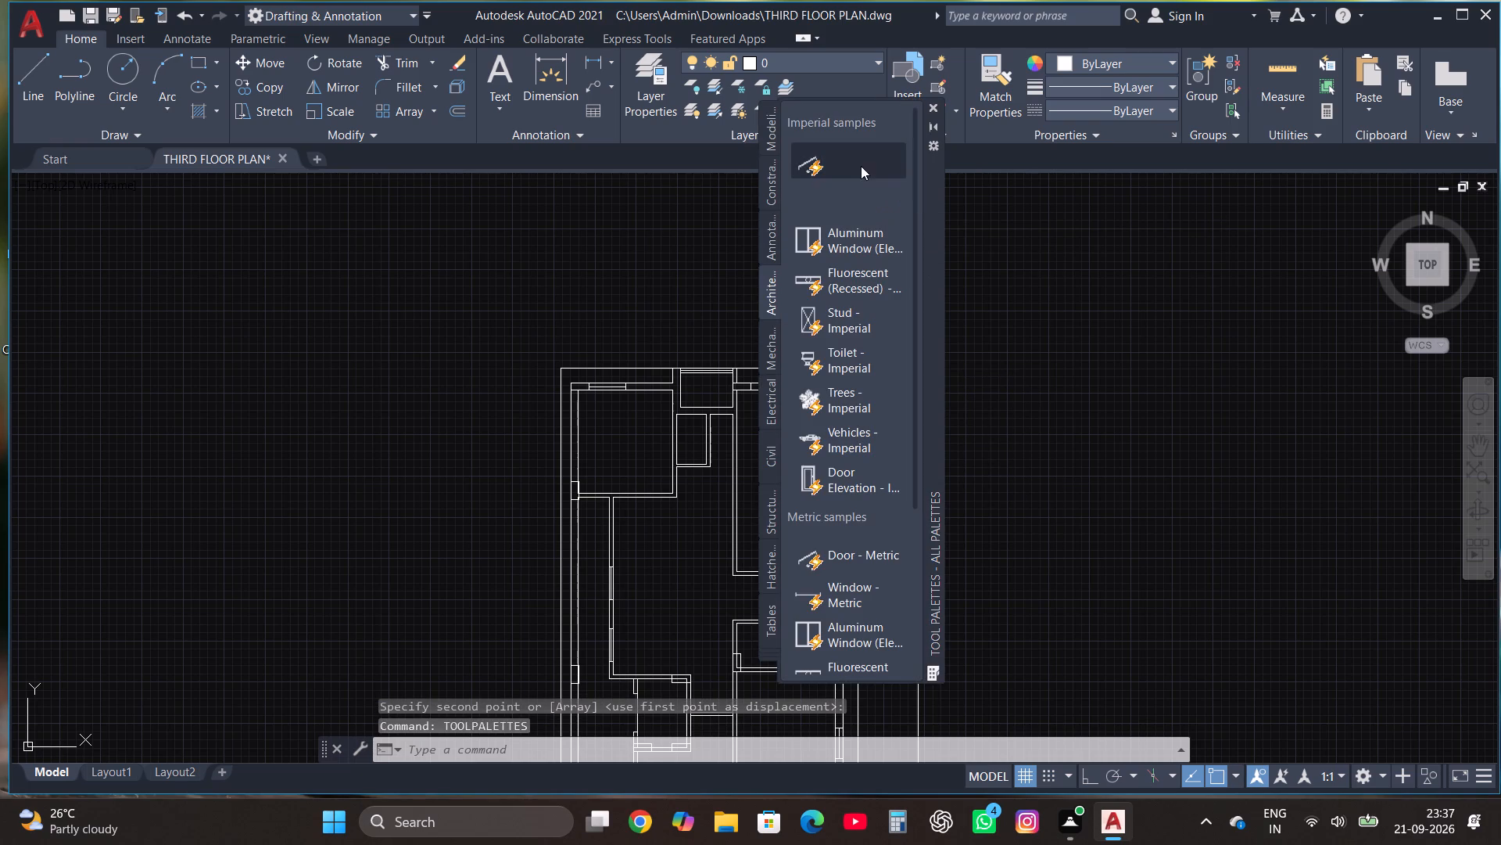
click(861, 166)
click(1101, 466)
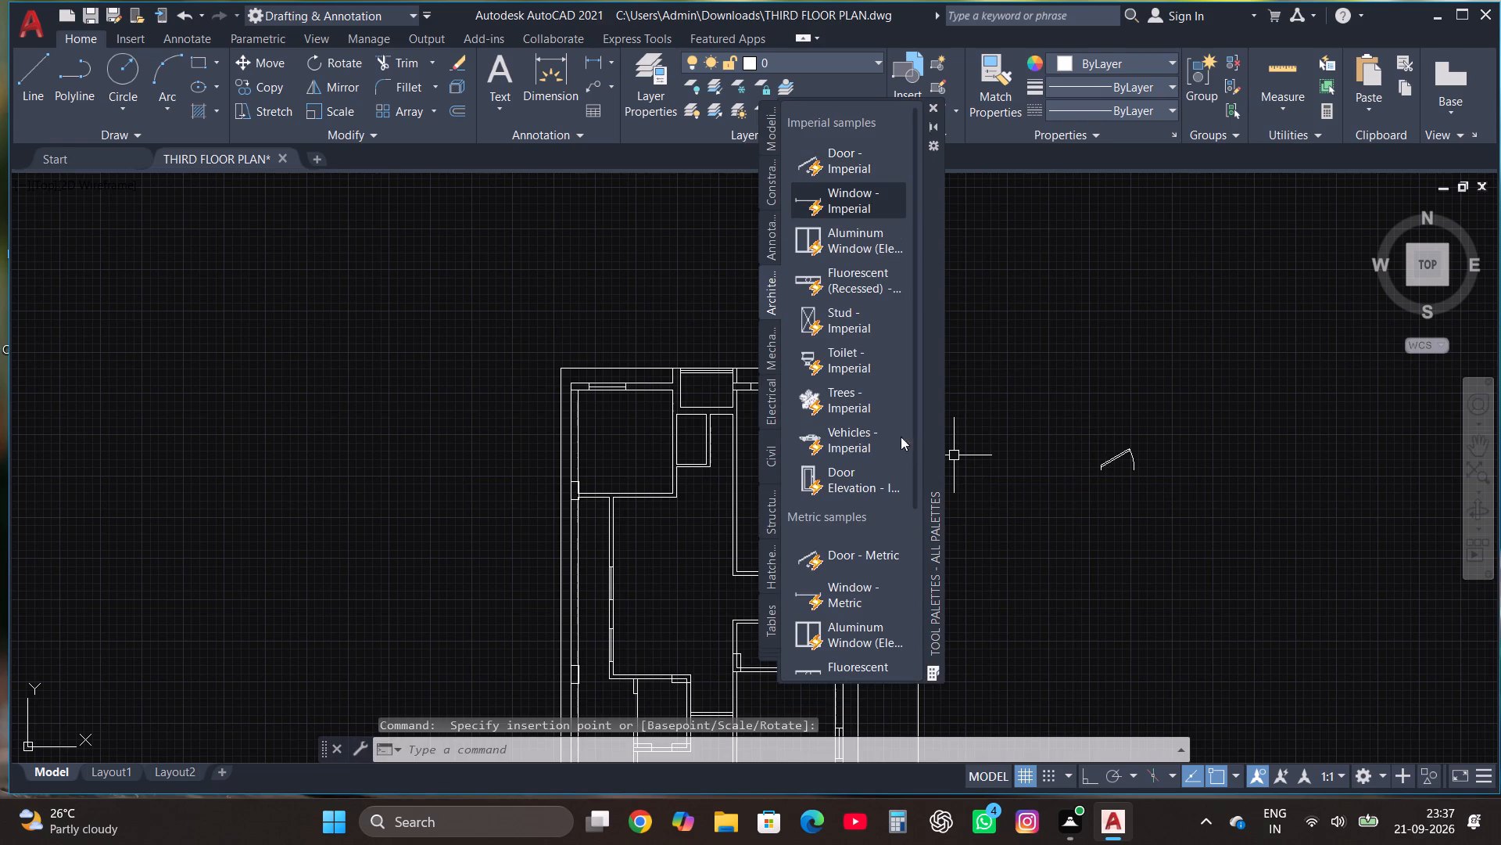
Insert a Toilet - Imperial block in the empty area above the door block and close the tool palettes.
click(842, 377)
click(840, 361)
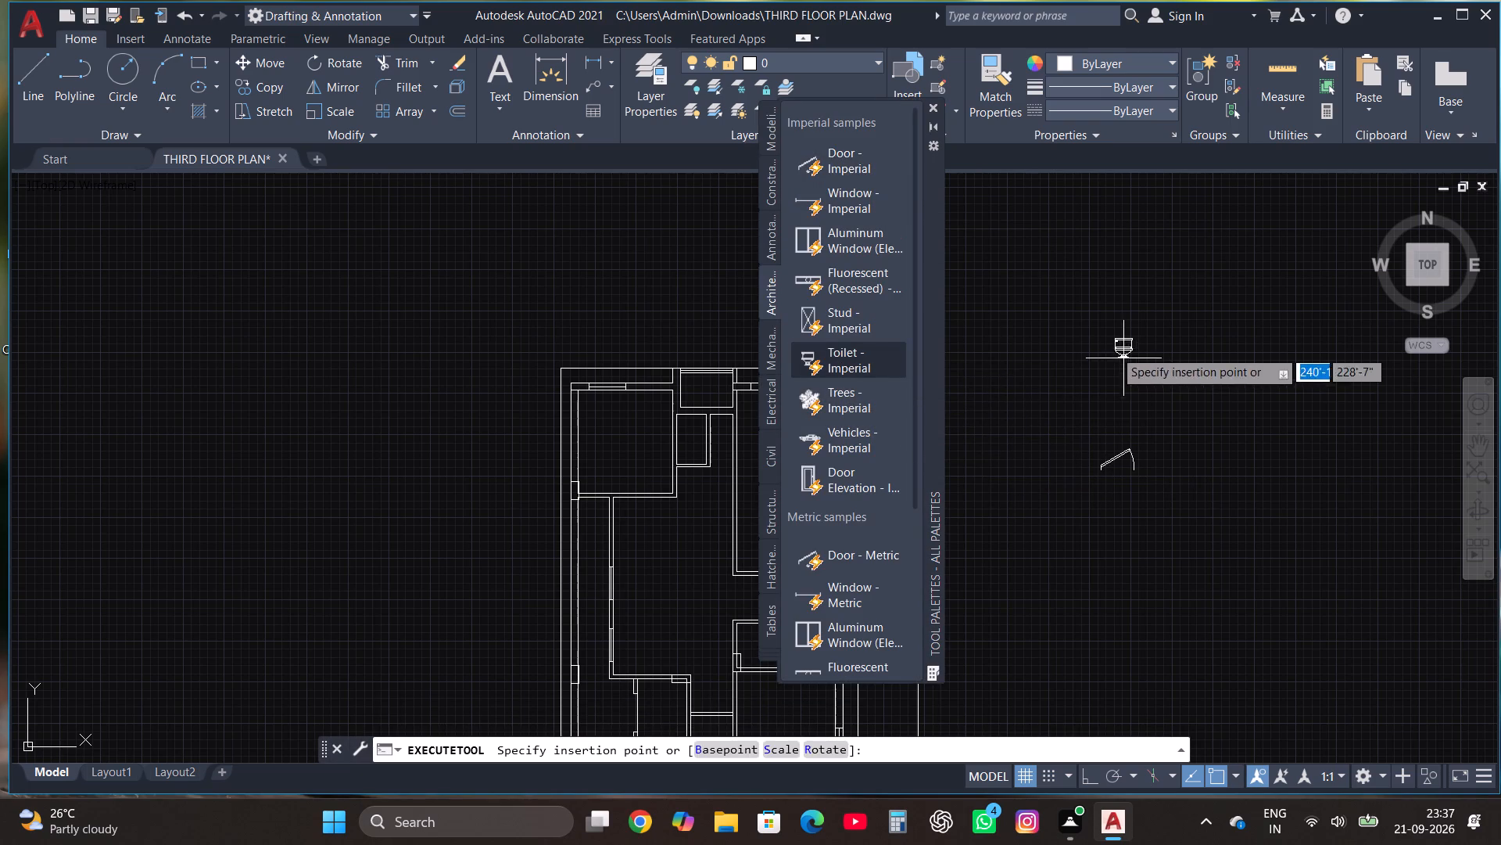
click(1085, 354)
click(936, 106)
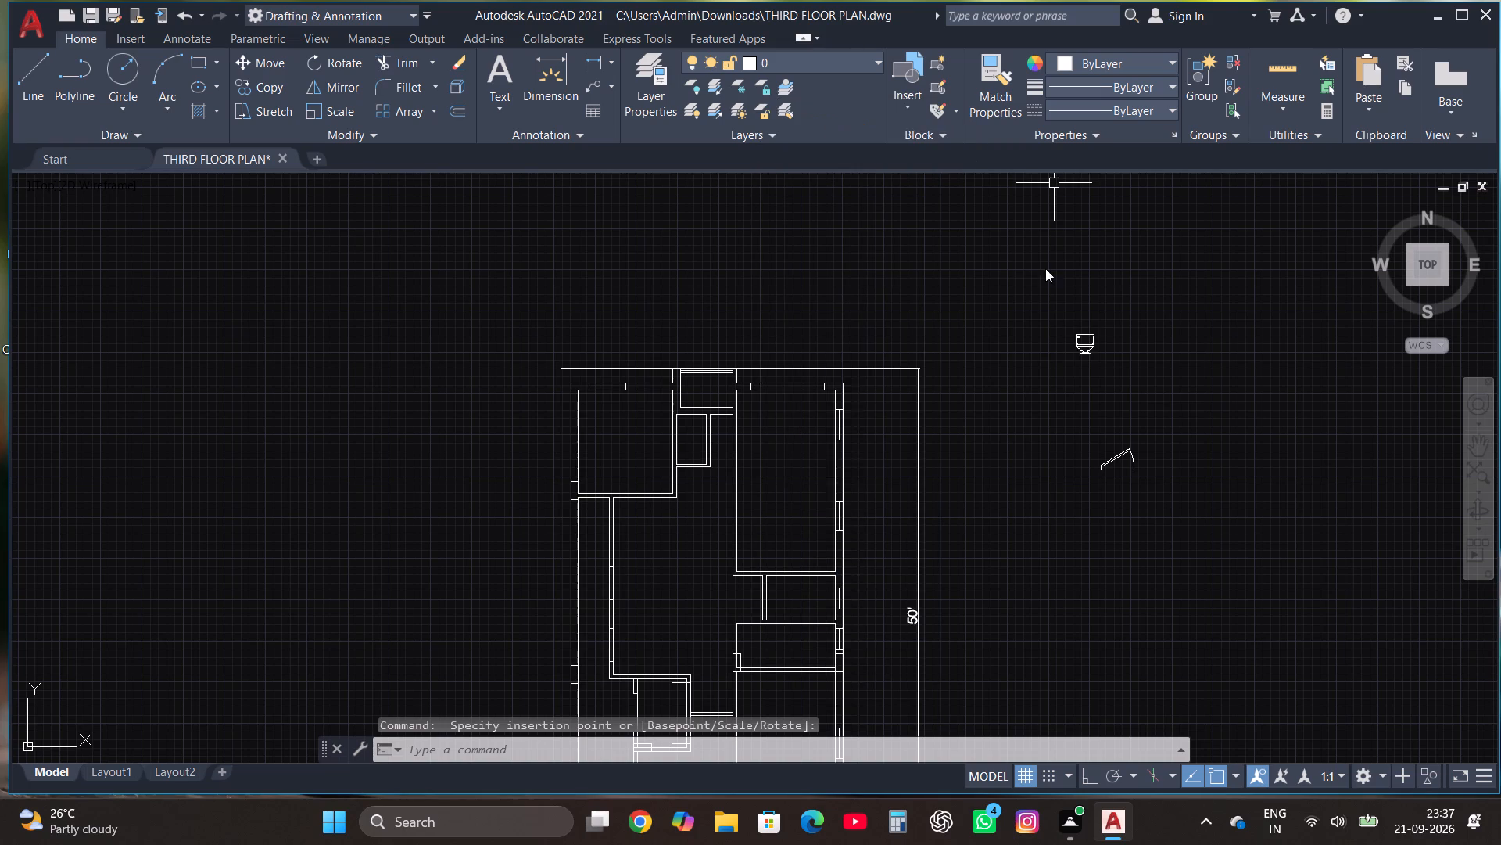
Set the door block beside the plan to the Open 90º state.
click(1102, 466)
click(1100, 448)
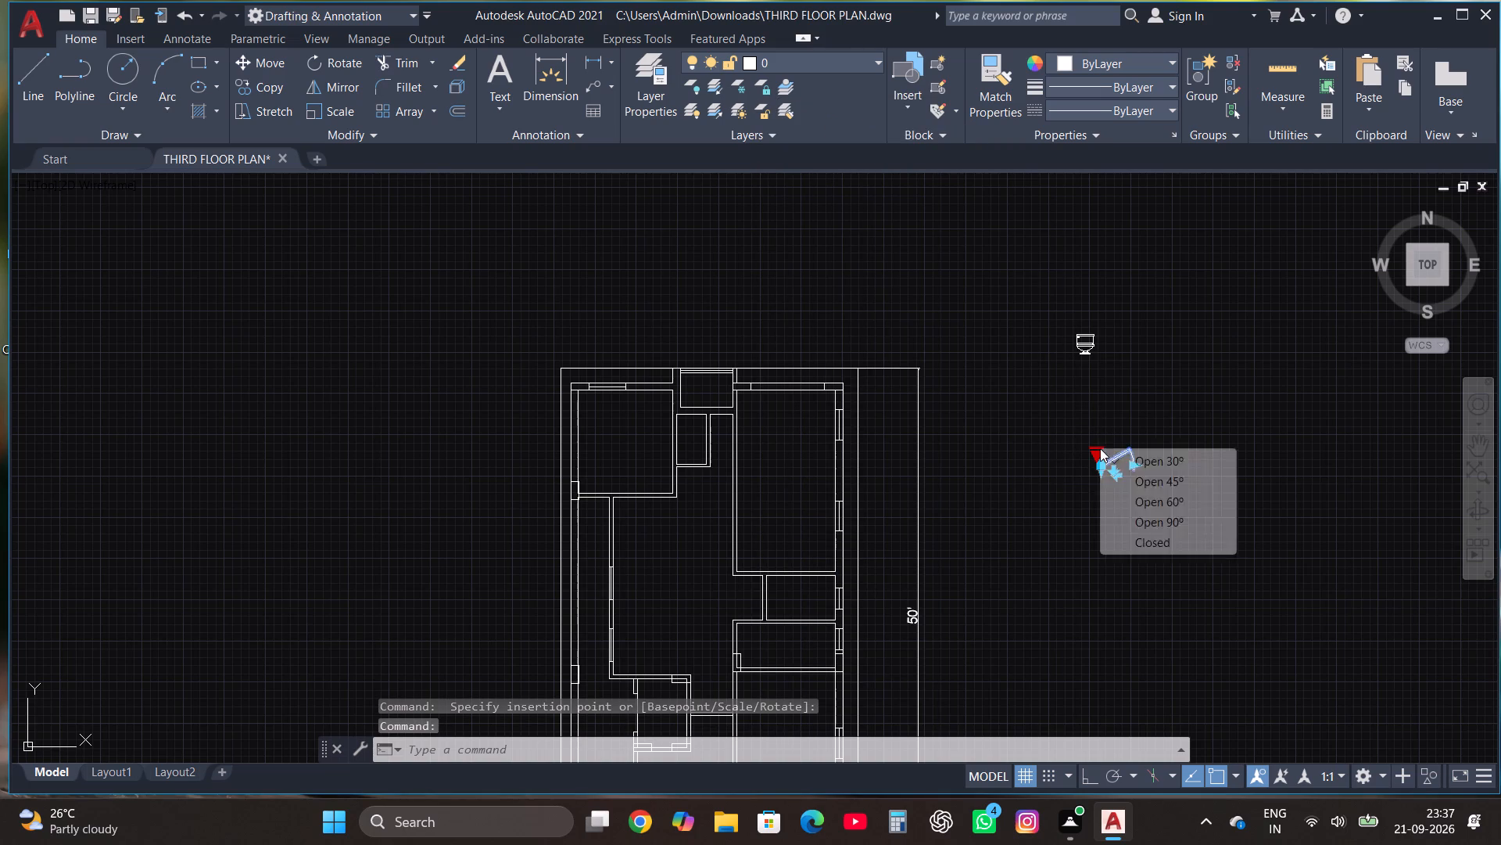
click(1154, 522)
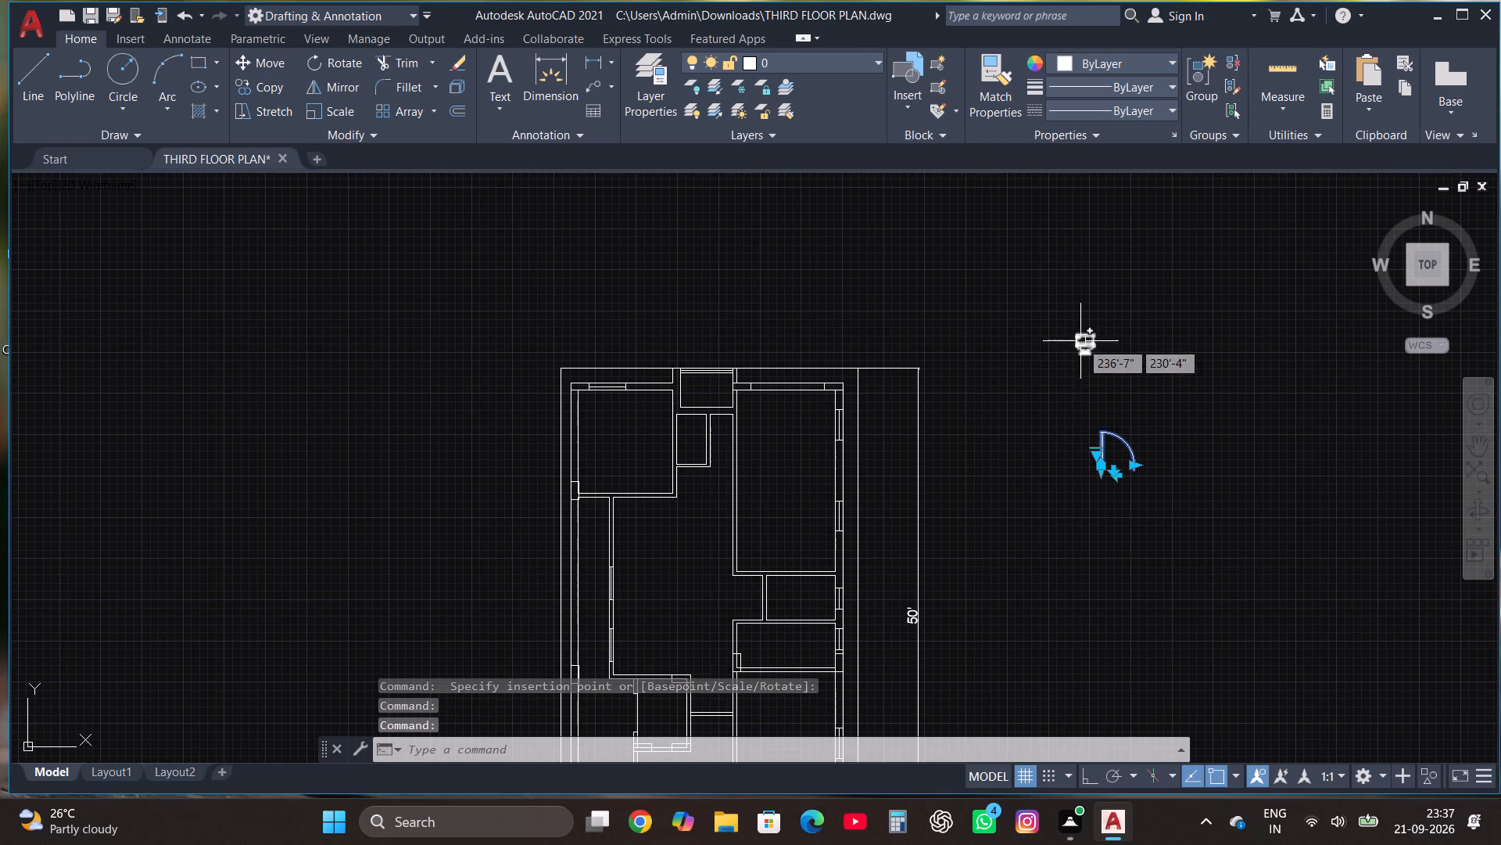
Change the toilet block's view to Elongated (Plan) and clear the selection.
click(1080, 341)
click(1068, 363)
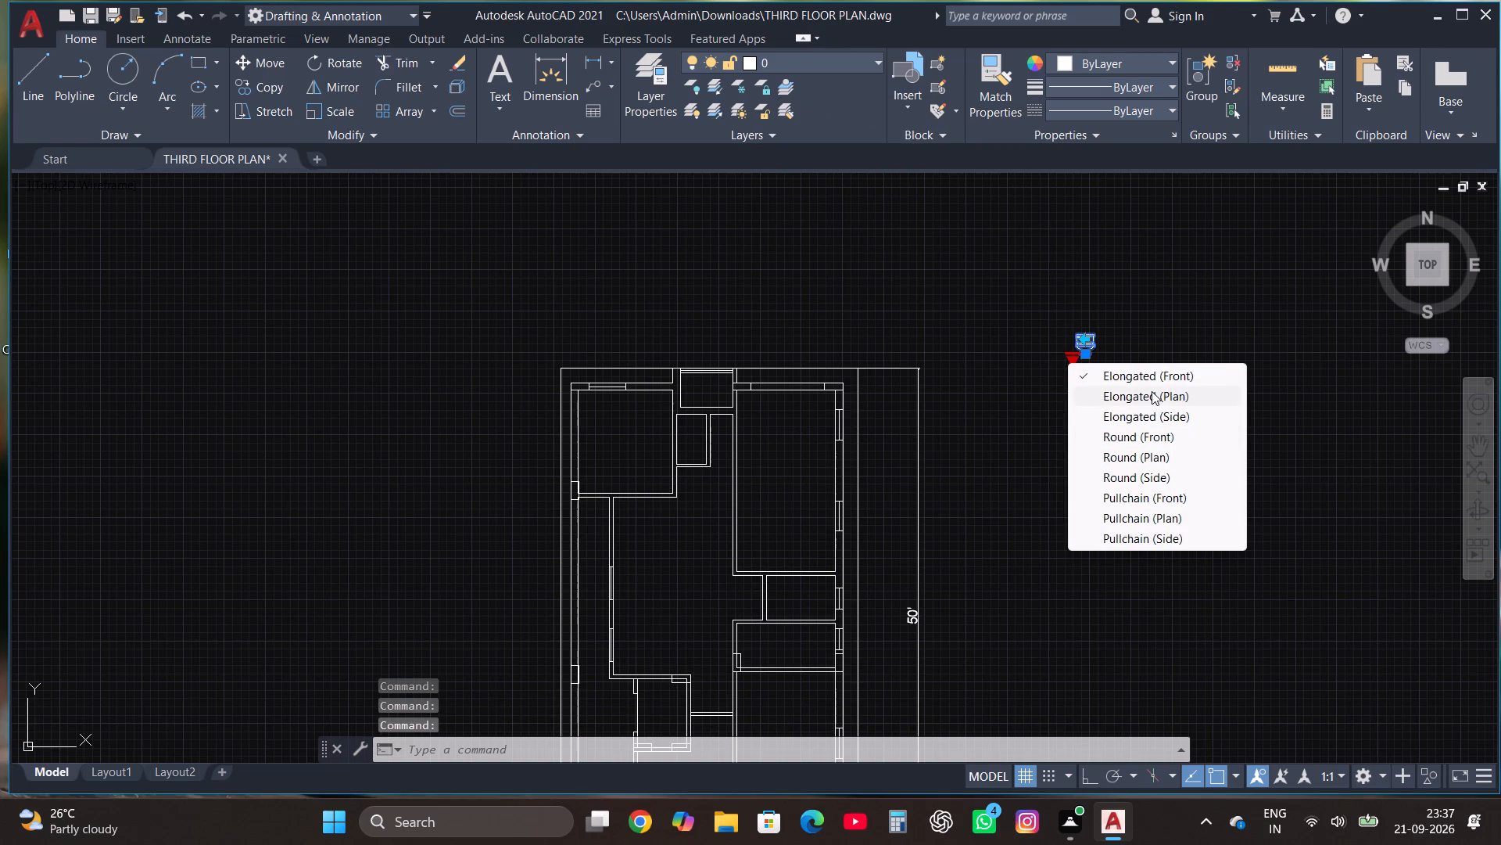
click(1152, 391)
key(Escape)
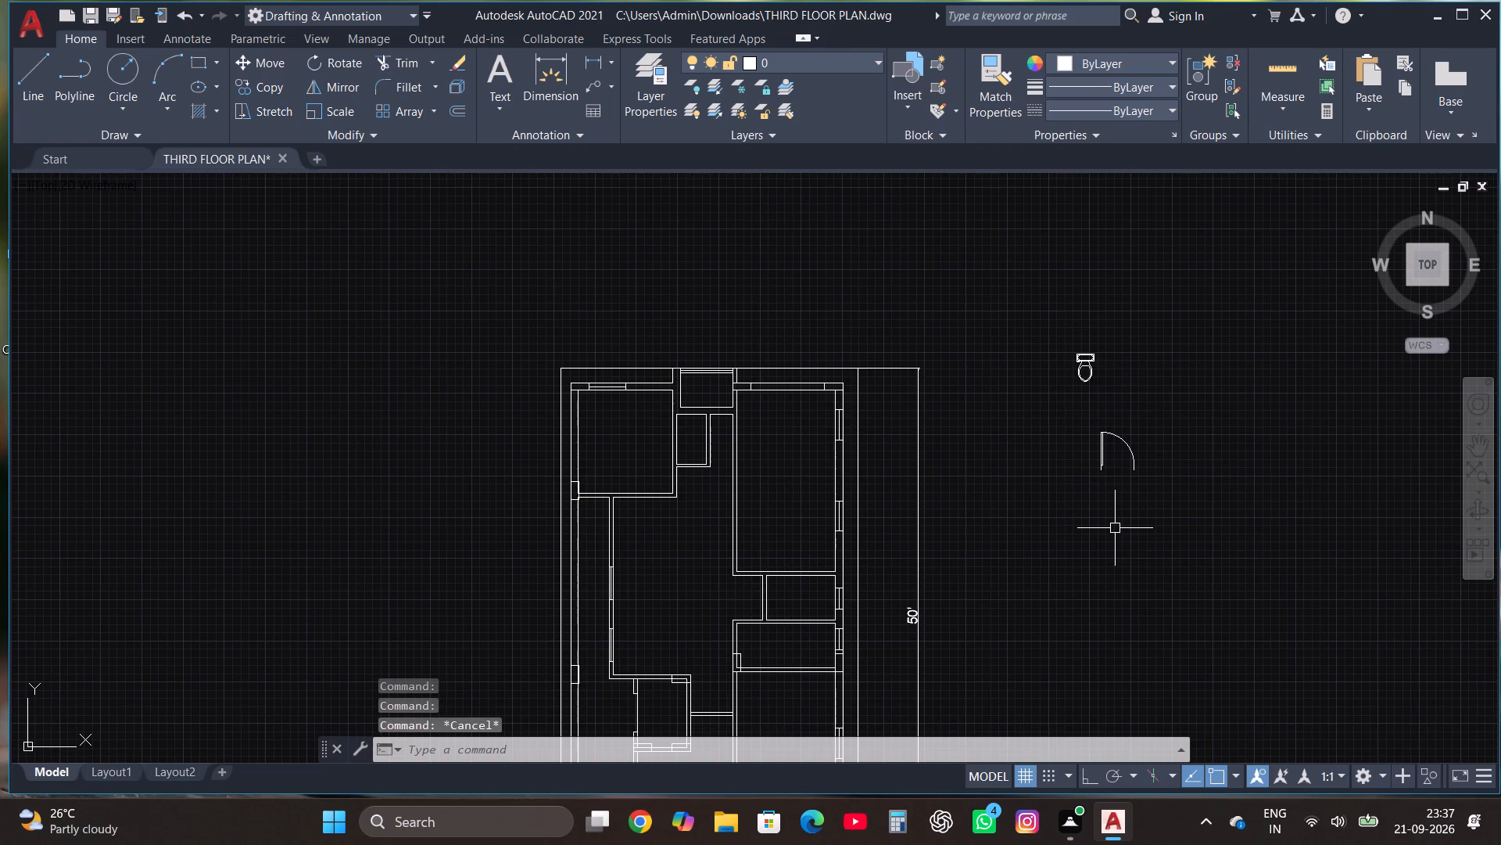
Mirror the door with Ortho on about a vertical line just to its left, keeping the original.
click(1109, 455)
click(1080, 437)
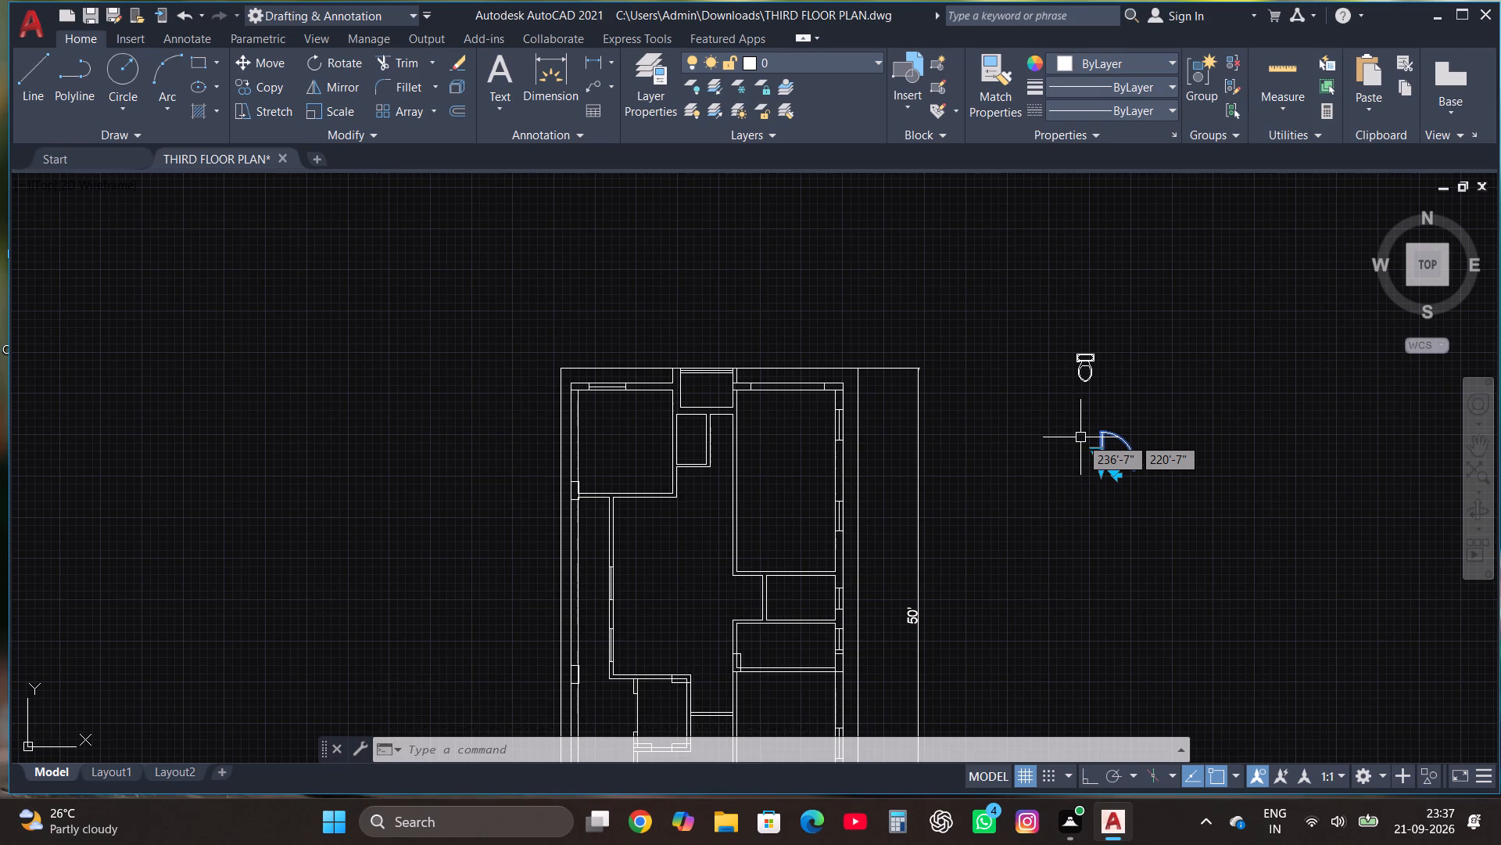
click(313, 87)
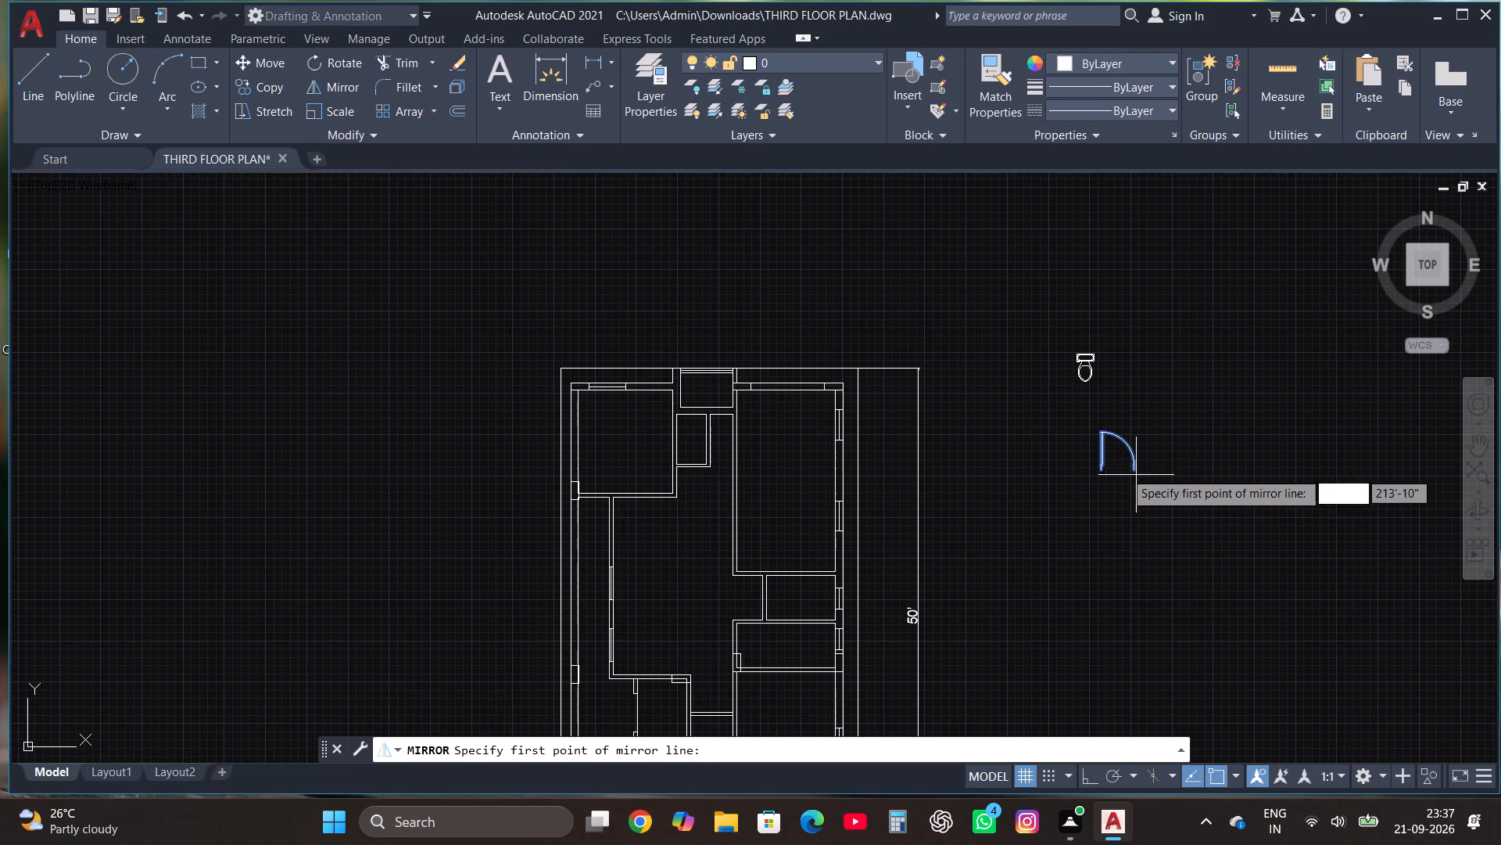
click(1088, 463)
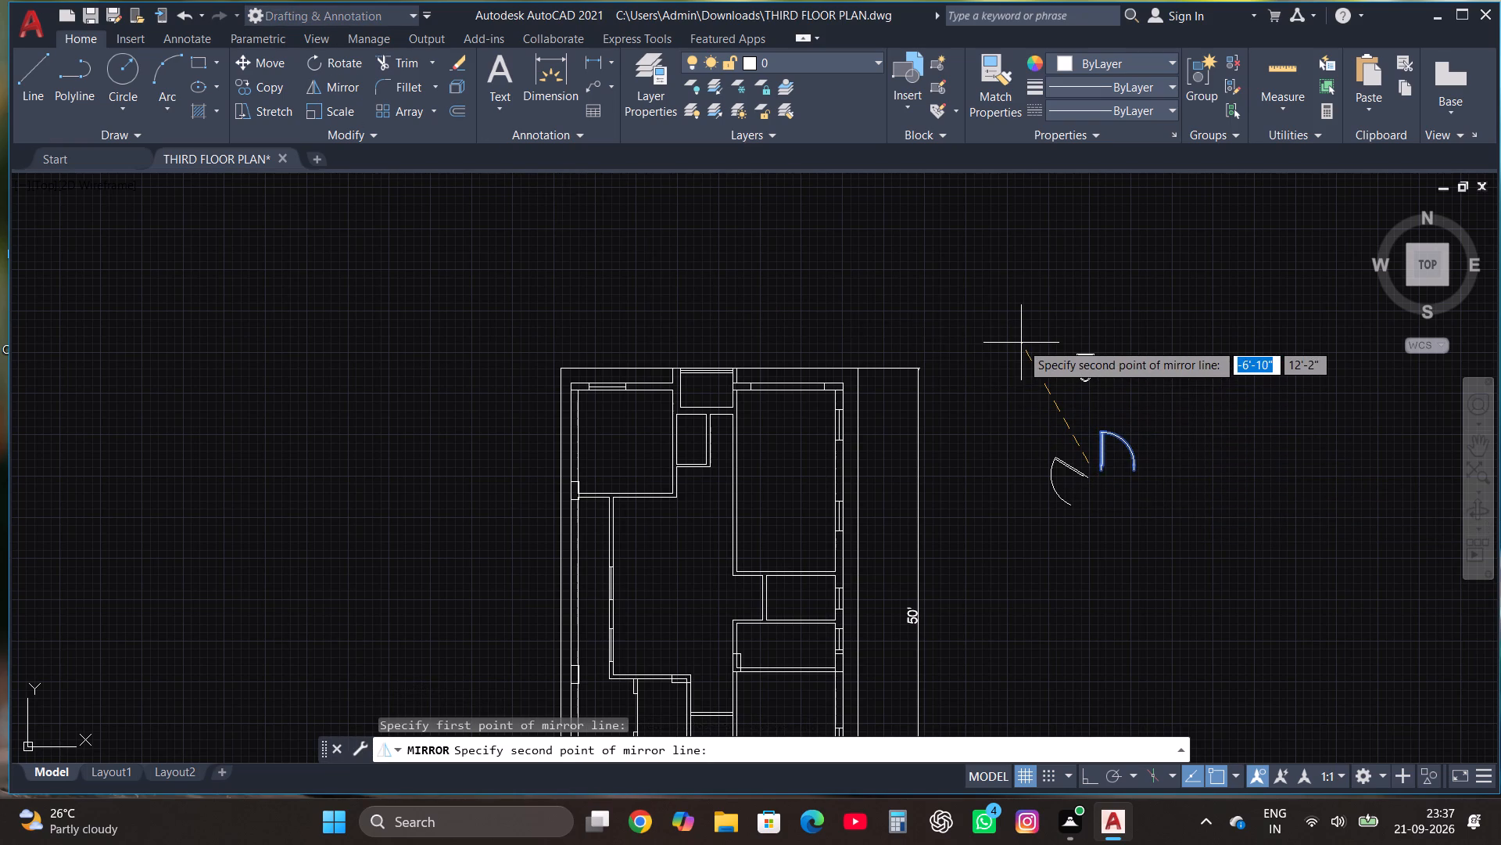
key(F8)
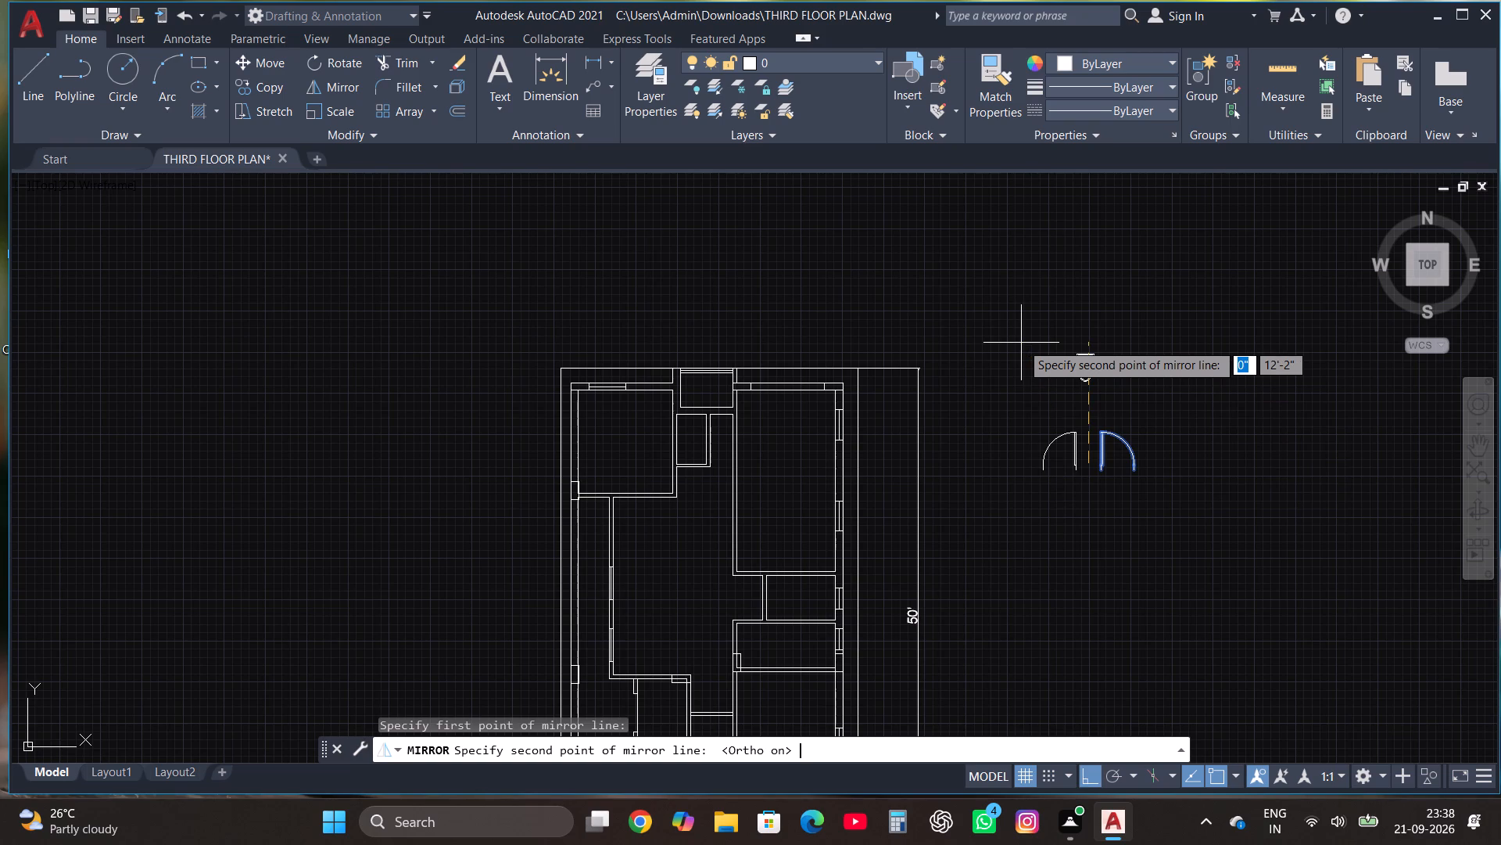
click(1021, 343)
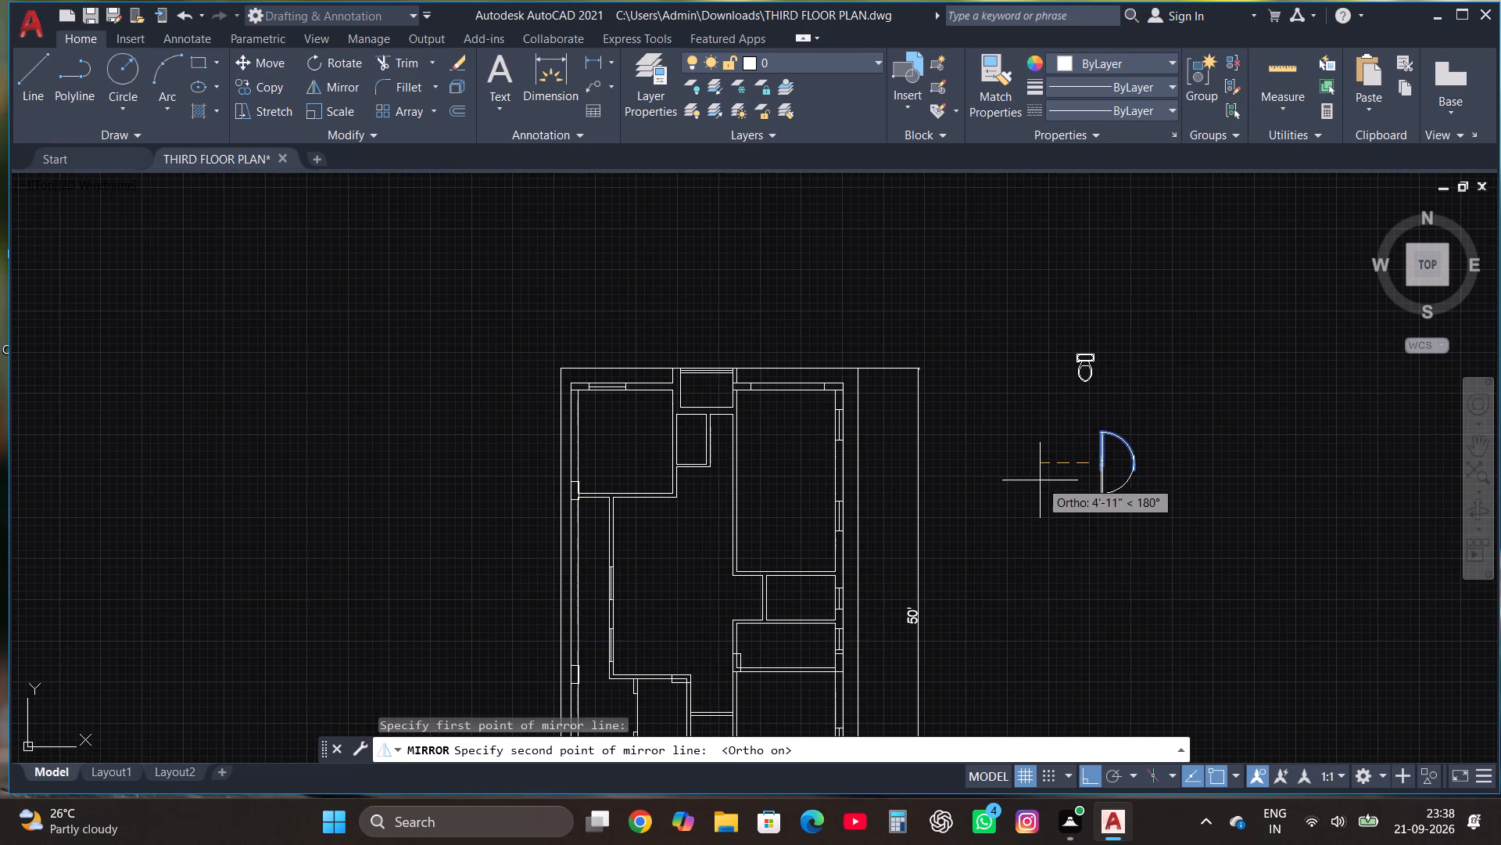
click(1036, 583)
drag(1084, 648, 1036, 583)
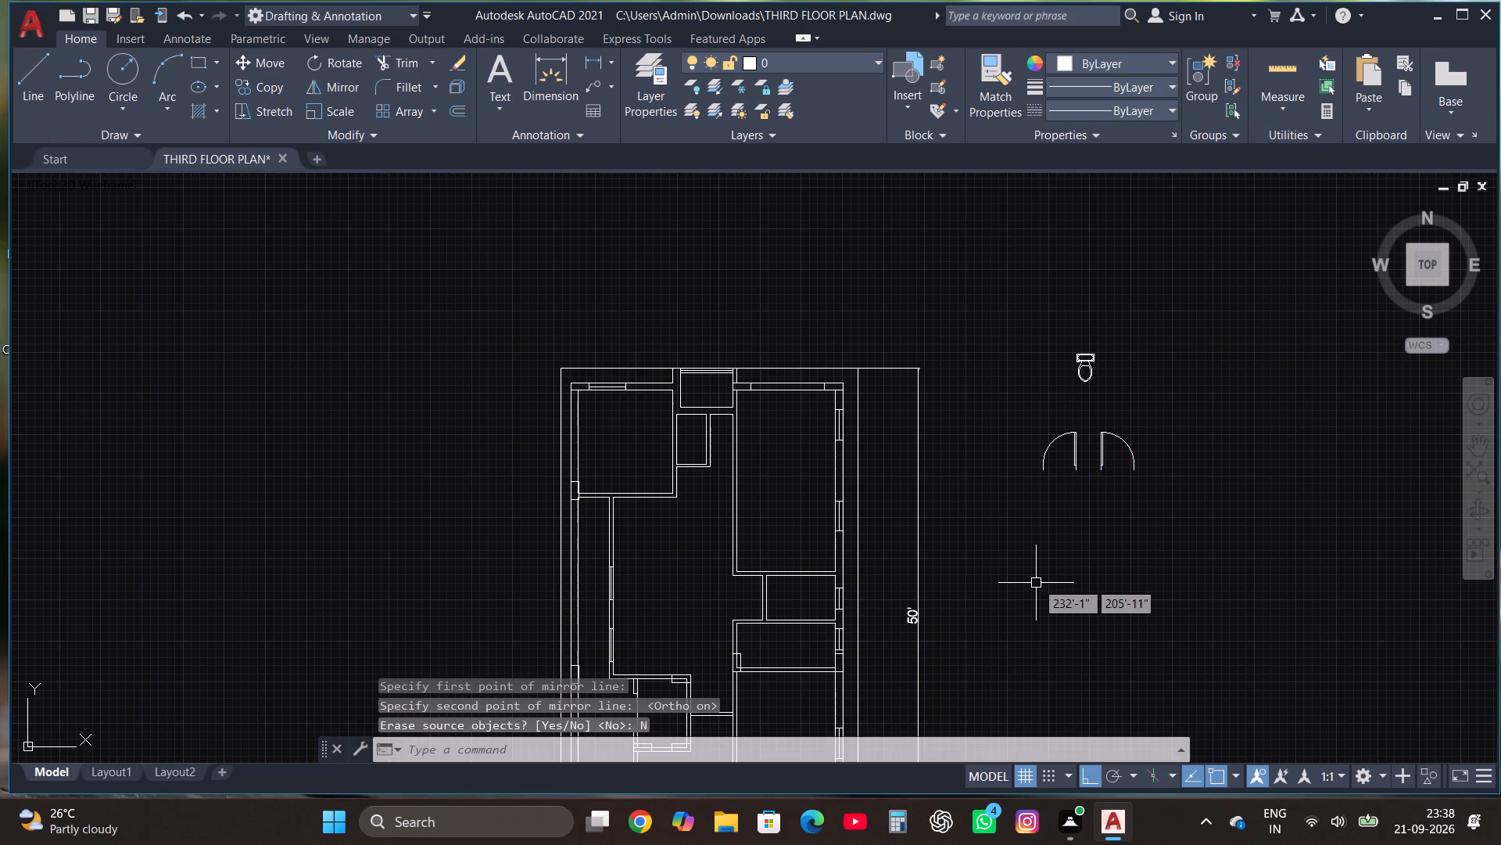
Mirror the left door of the pair downward about a horizontal line below it, keeping the original.
click(1072, 437)
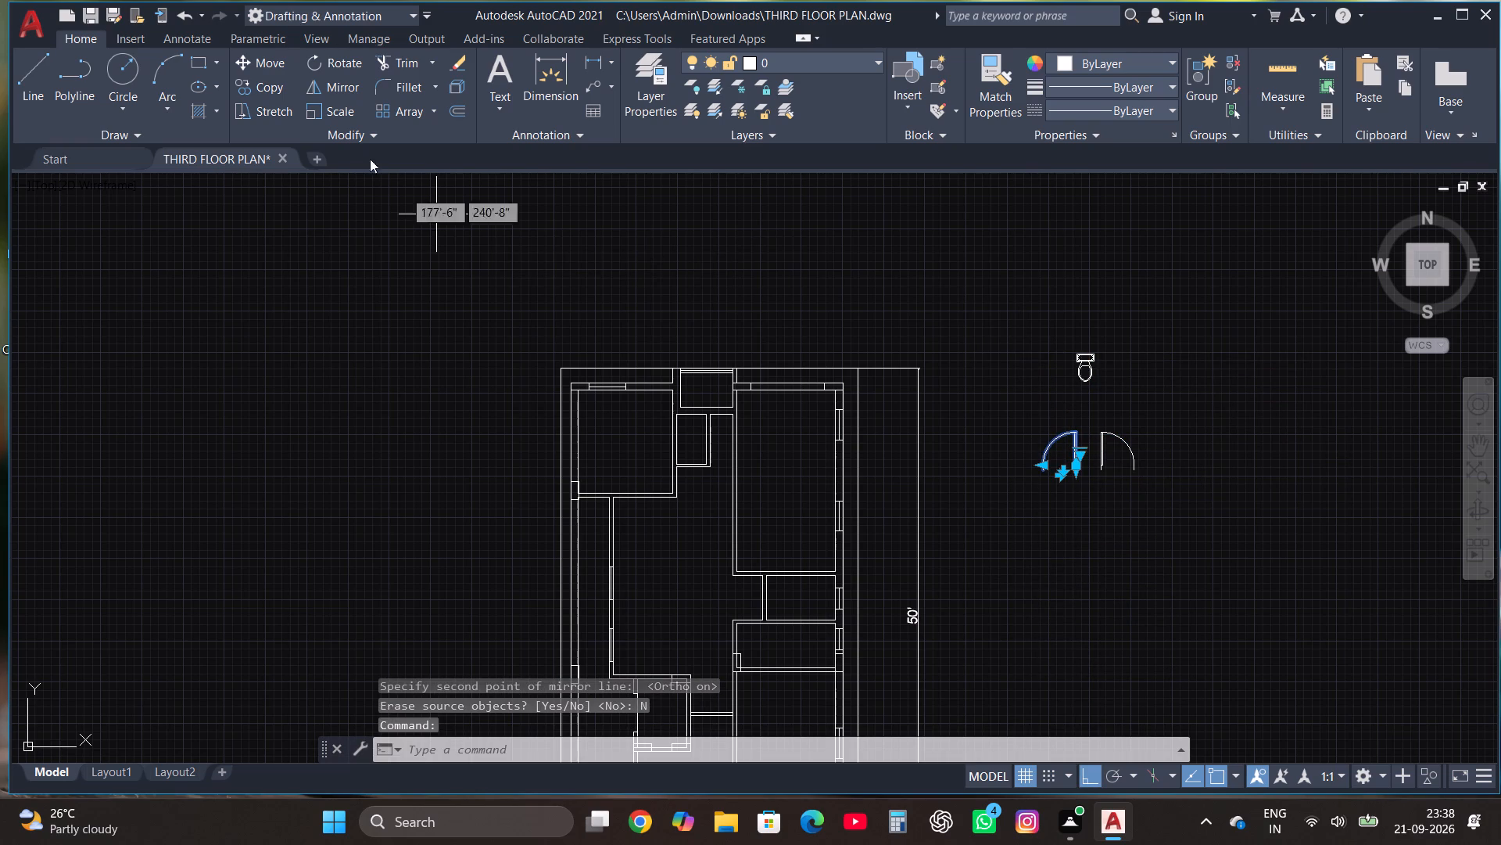
click(342, 93)
click(1075, 520)
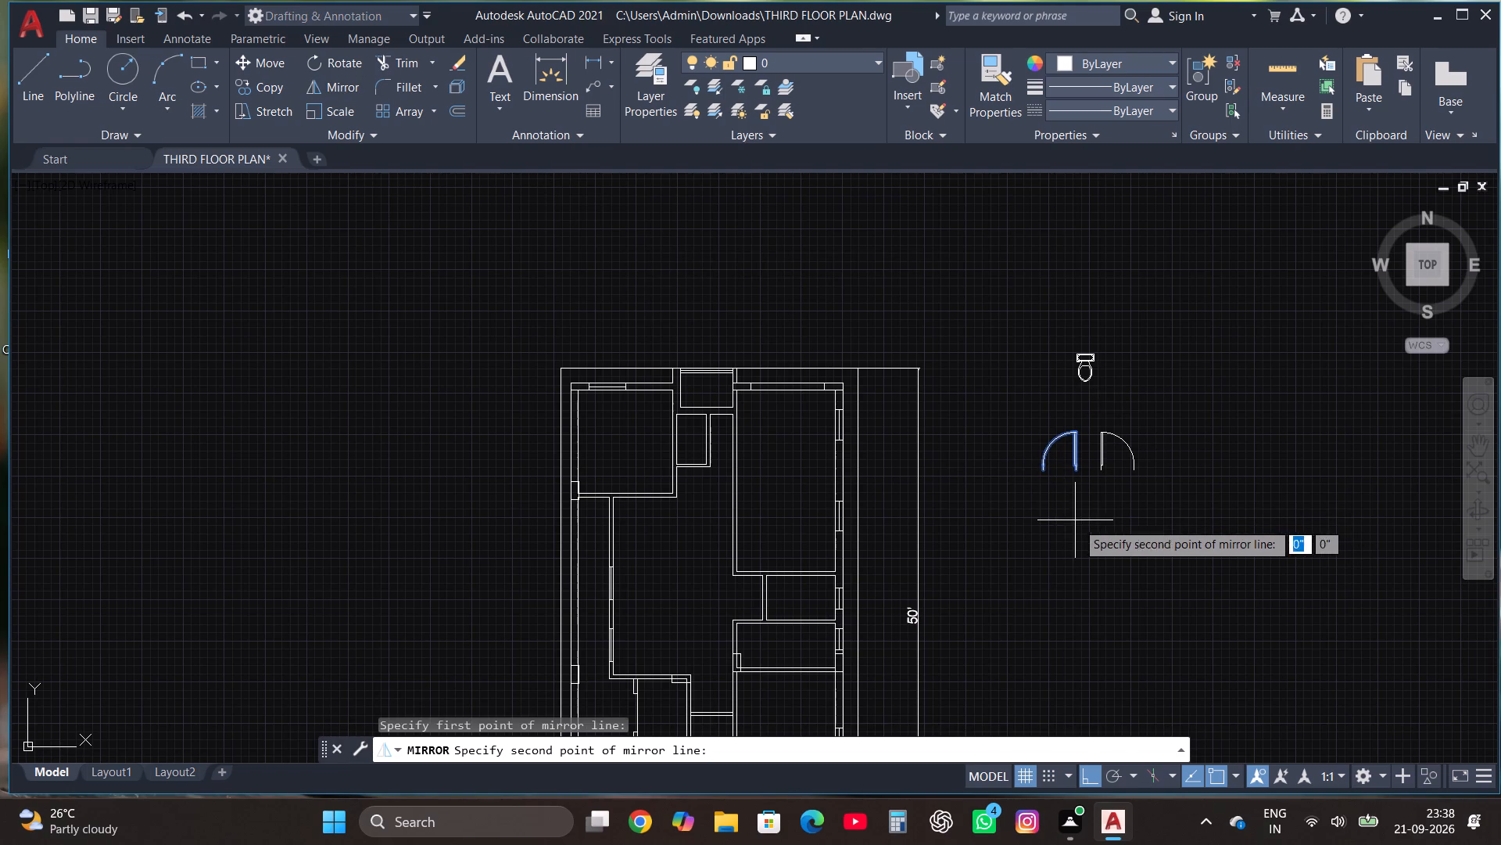
click(974, 588)
drag(1008, 656, 974, 588)
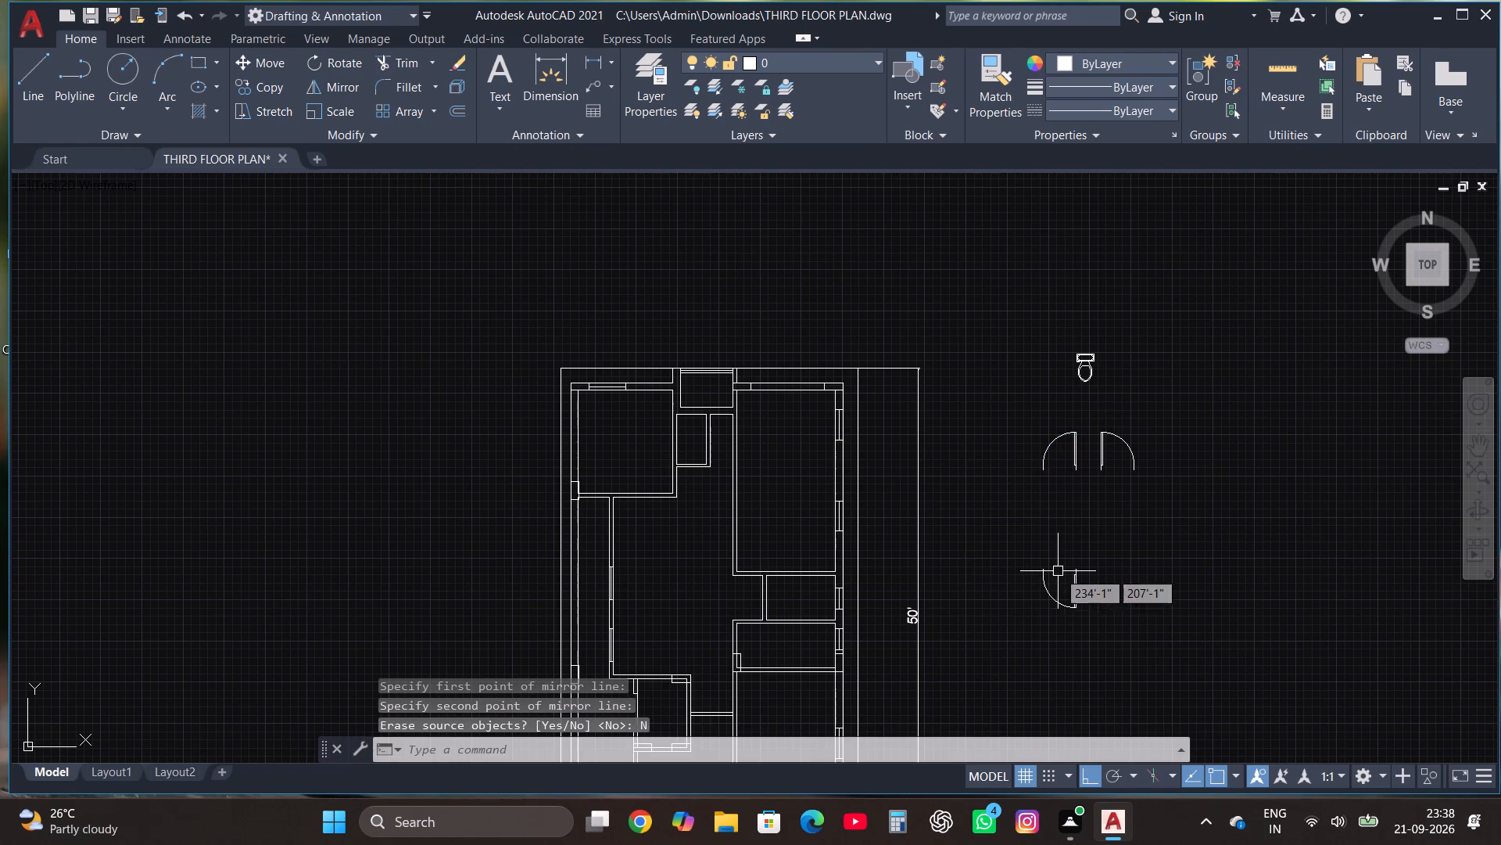
Copy the lower door horizontally into the empty area to its right and rotate the copy by 90°.
click(1071, 581)
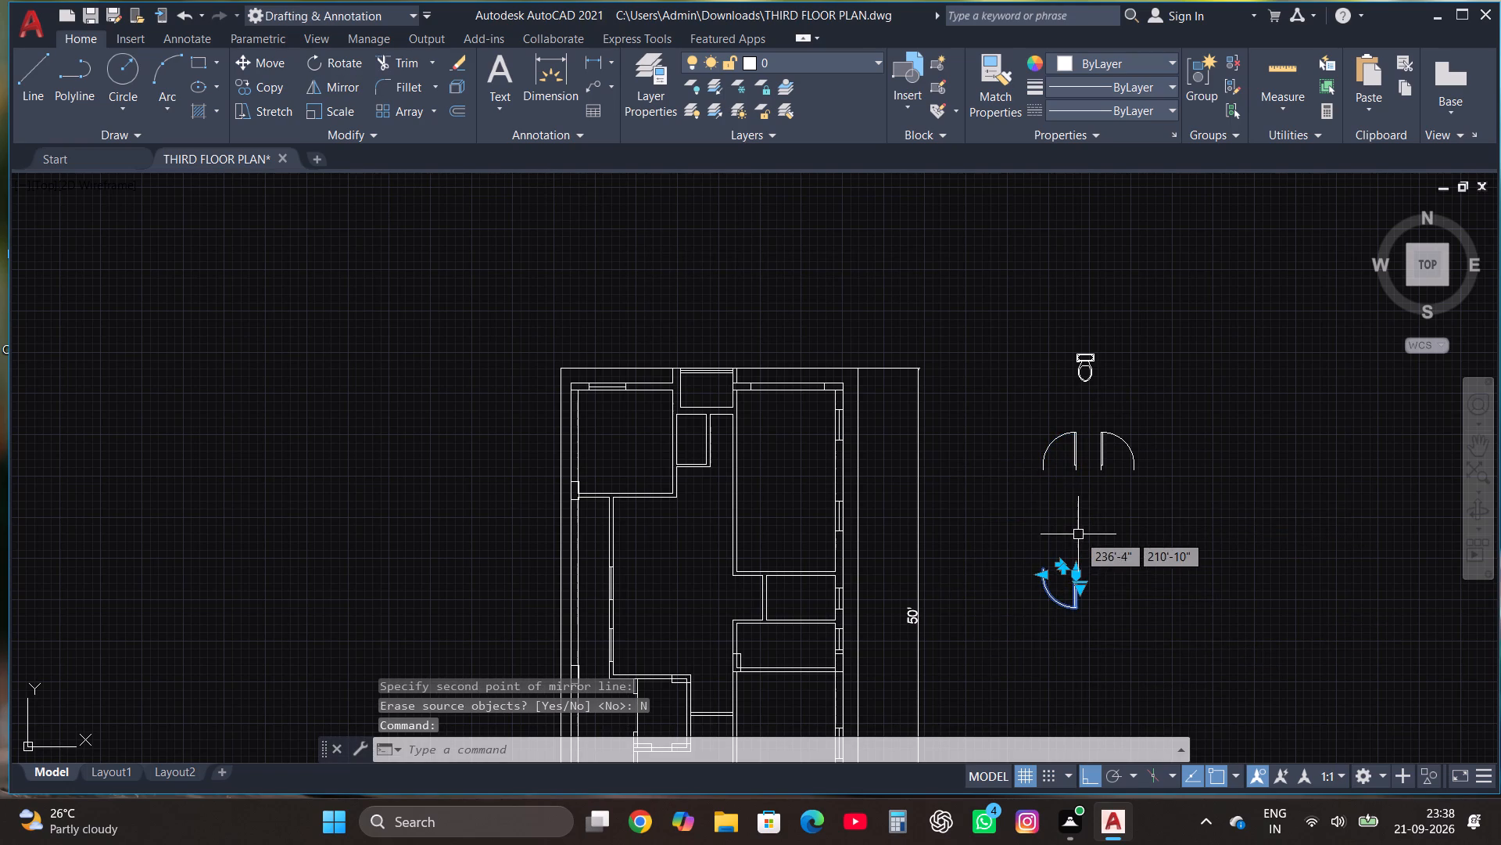
click(270, 88)
click(1070, 591)
click(1266, 581)
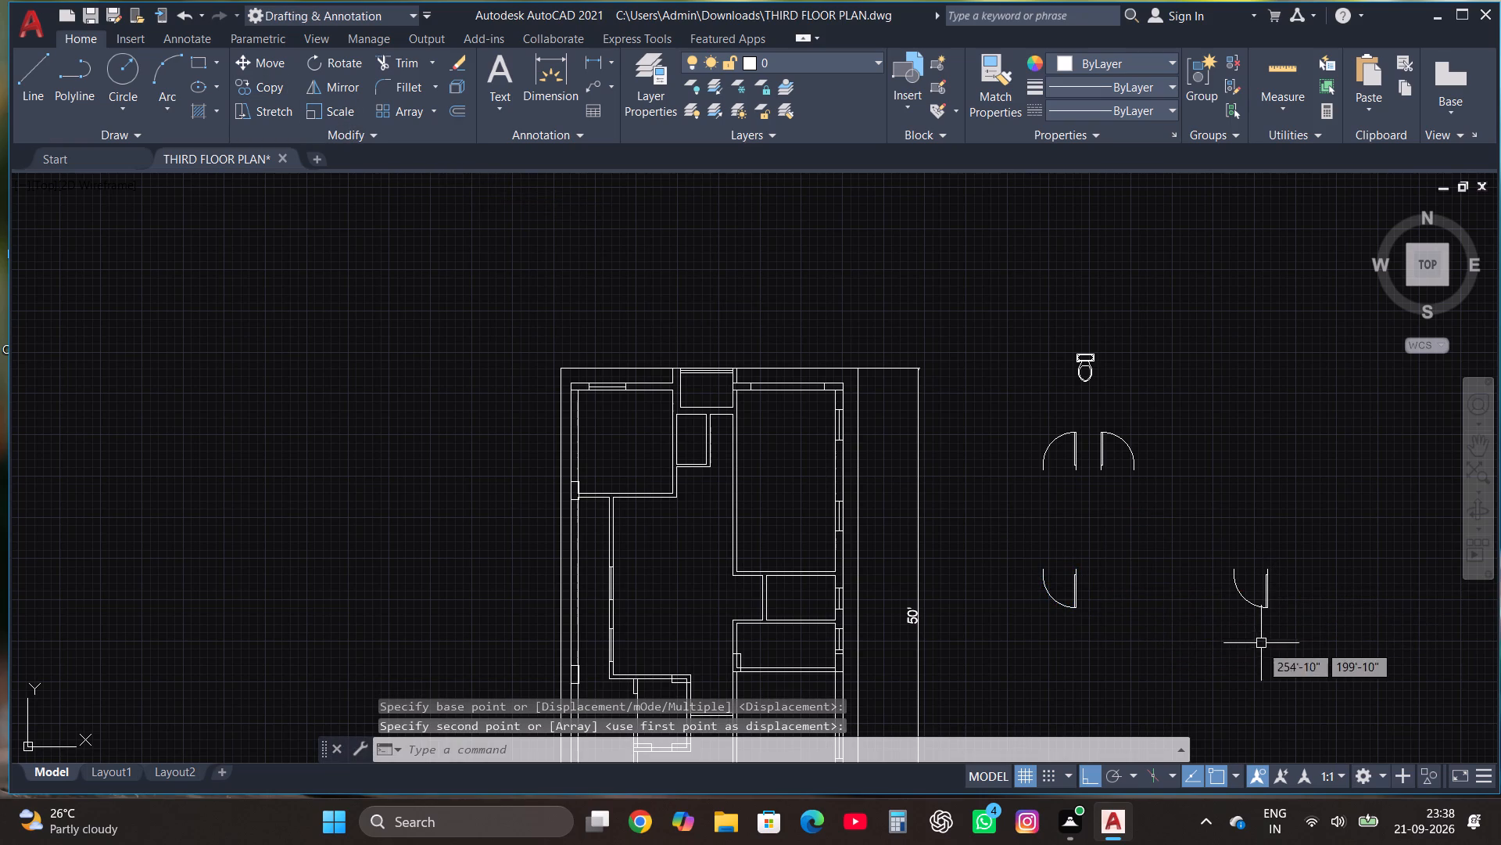
click(1260, 606)
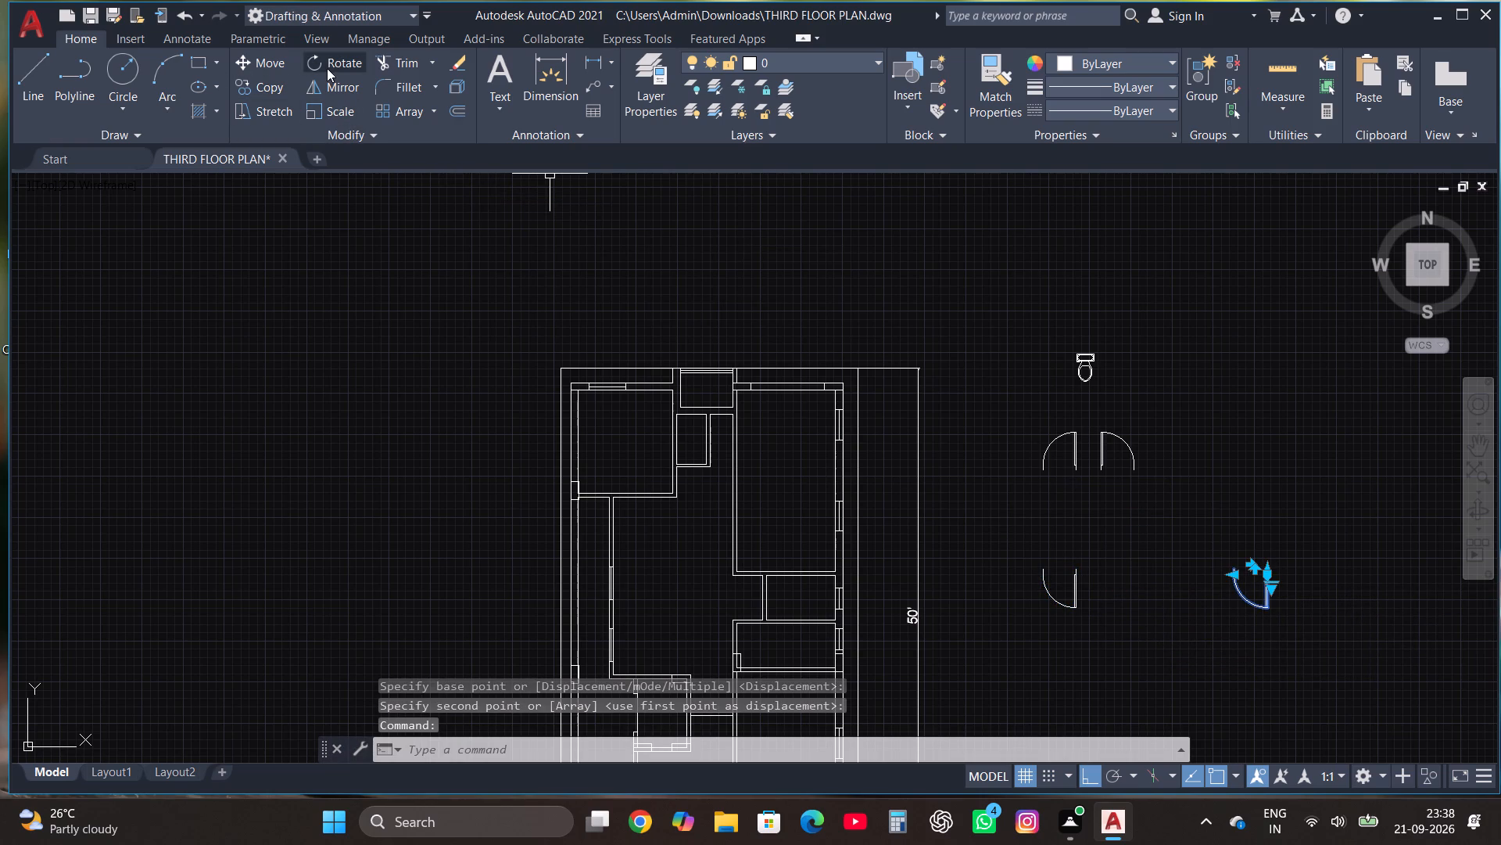
click(327, 68)
click(1301, 536)
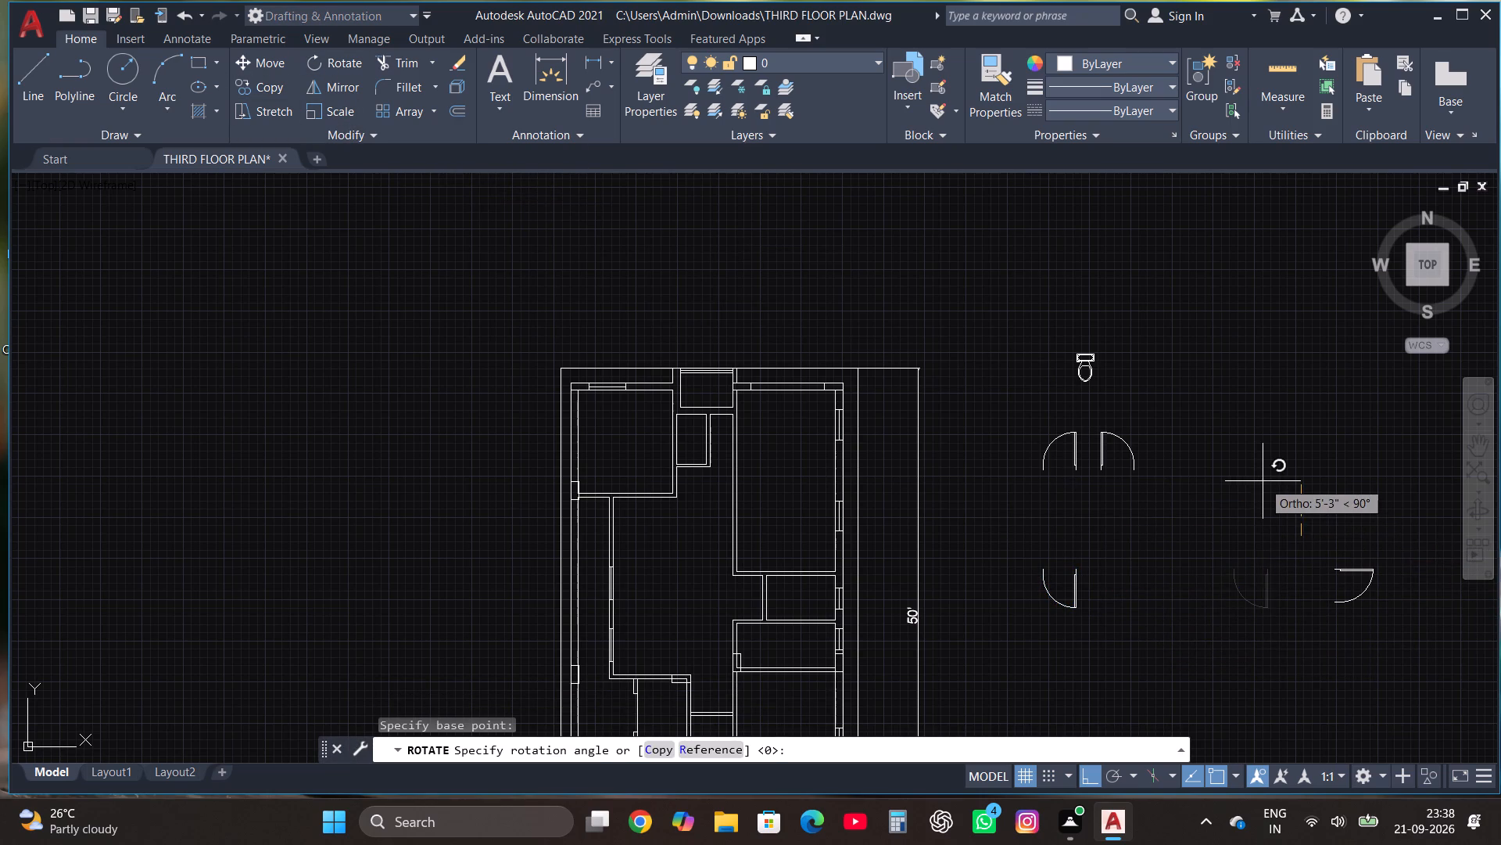
click(1263, 481)
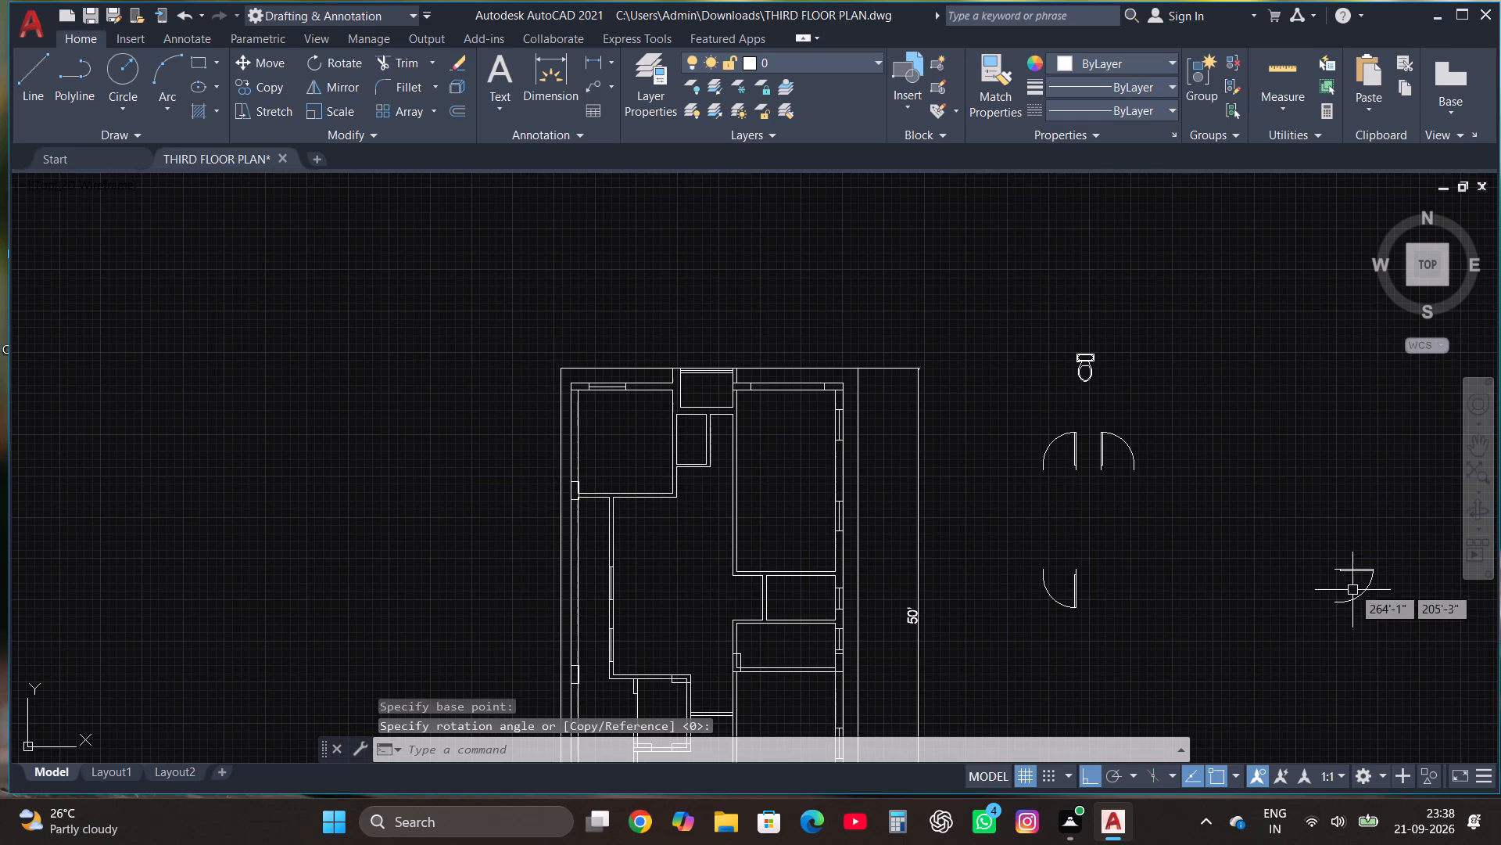
Mirror the rotated door upward about a horizontal line just above it, keeping the original.
click(1352, 571)
click(352, 83)
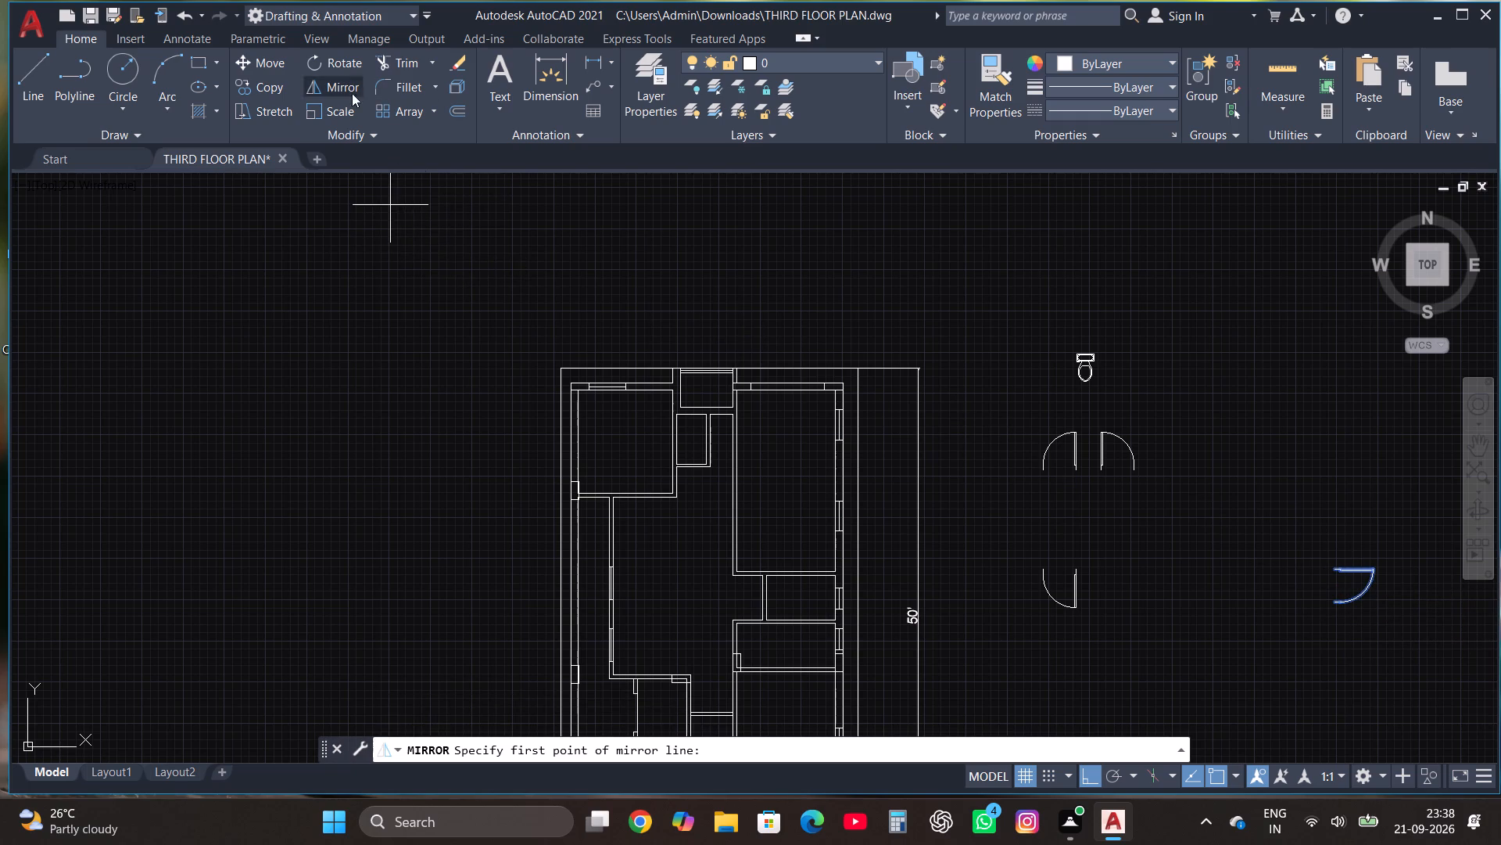
click(1331, 545)
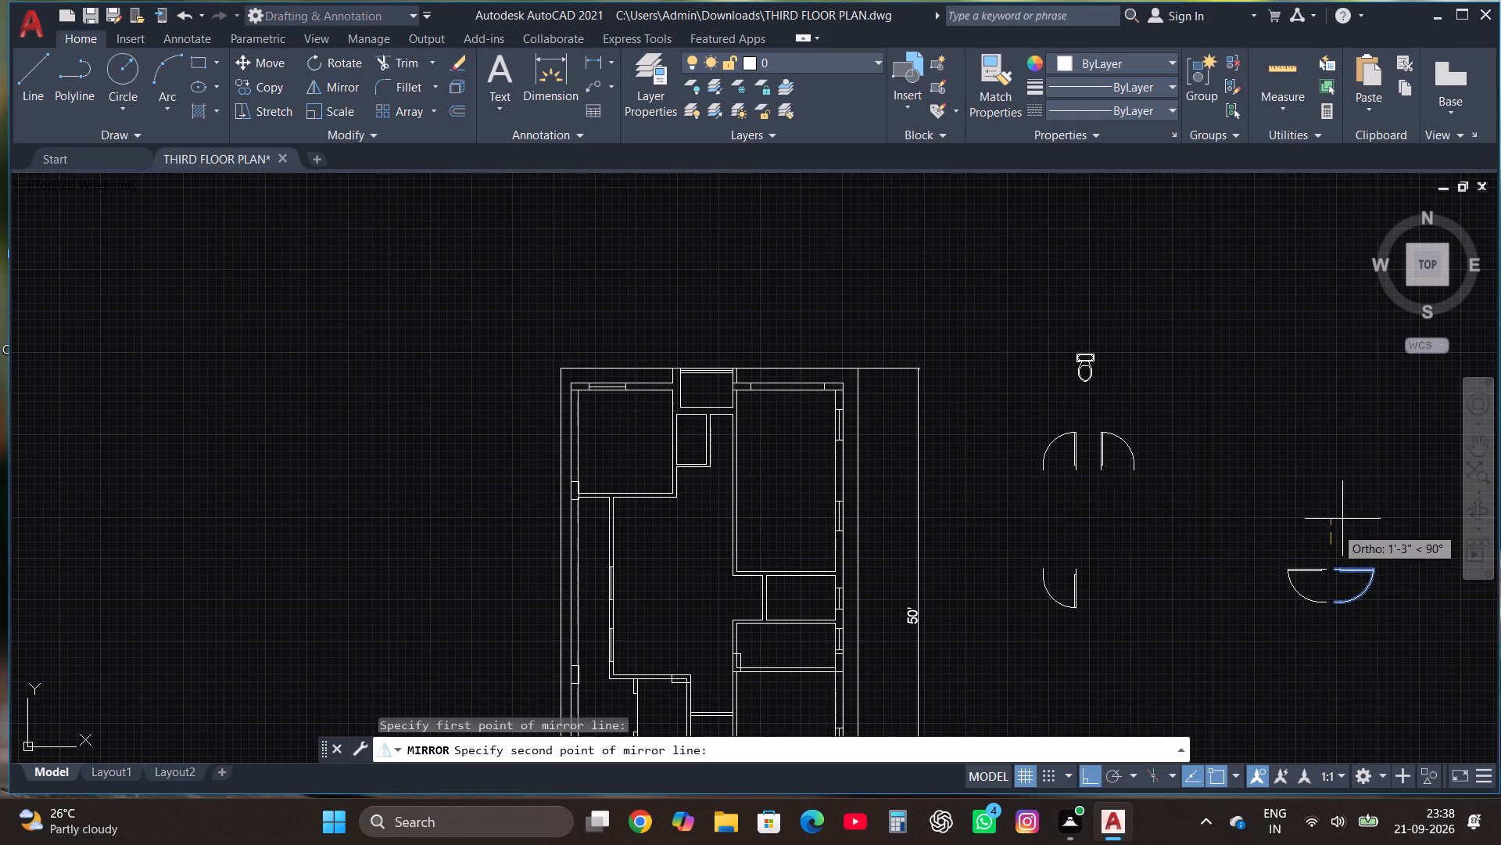
click(1385, 511)
drag(1392, 577, 1385, 511)
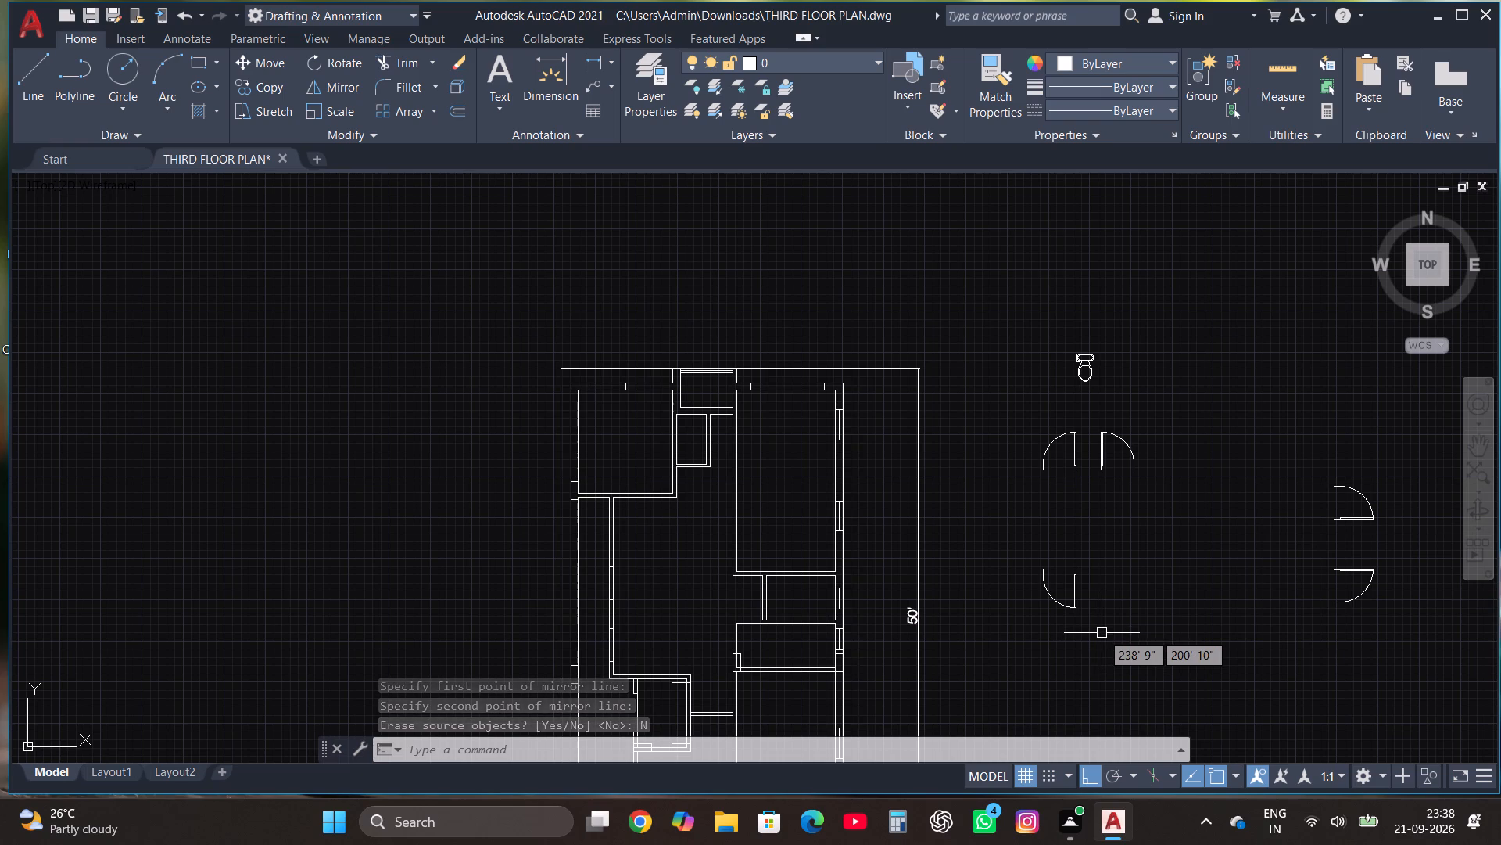
Mirror the two rotated doors together about a vertical line to their left, keeping the originals.
scroll(1102, 633, down, 1)
scroll(1337, 656, up, 2)
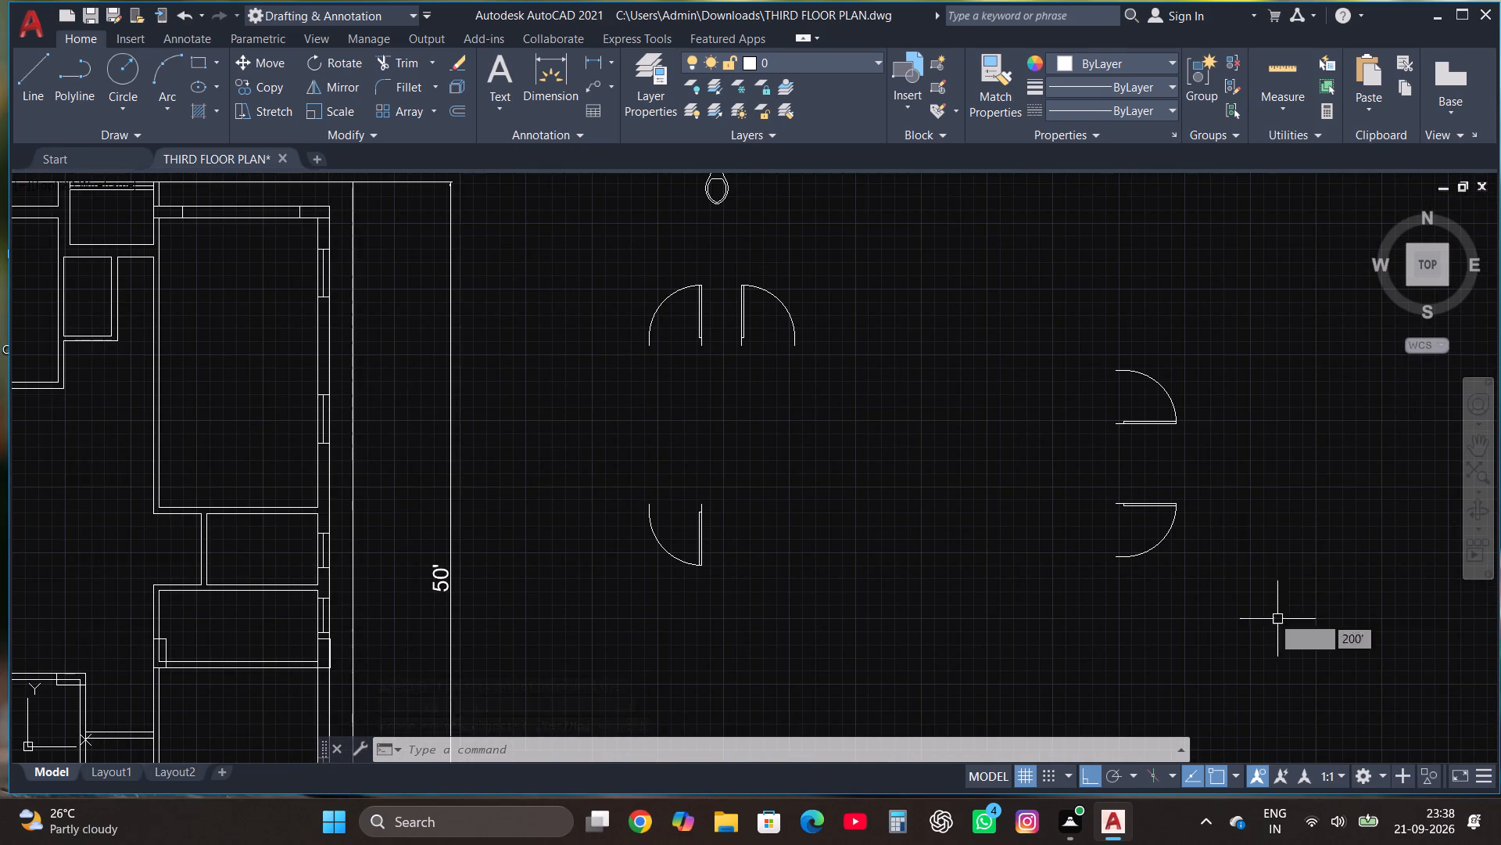
click(1215, 581)
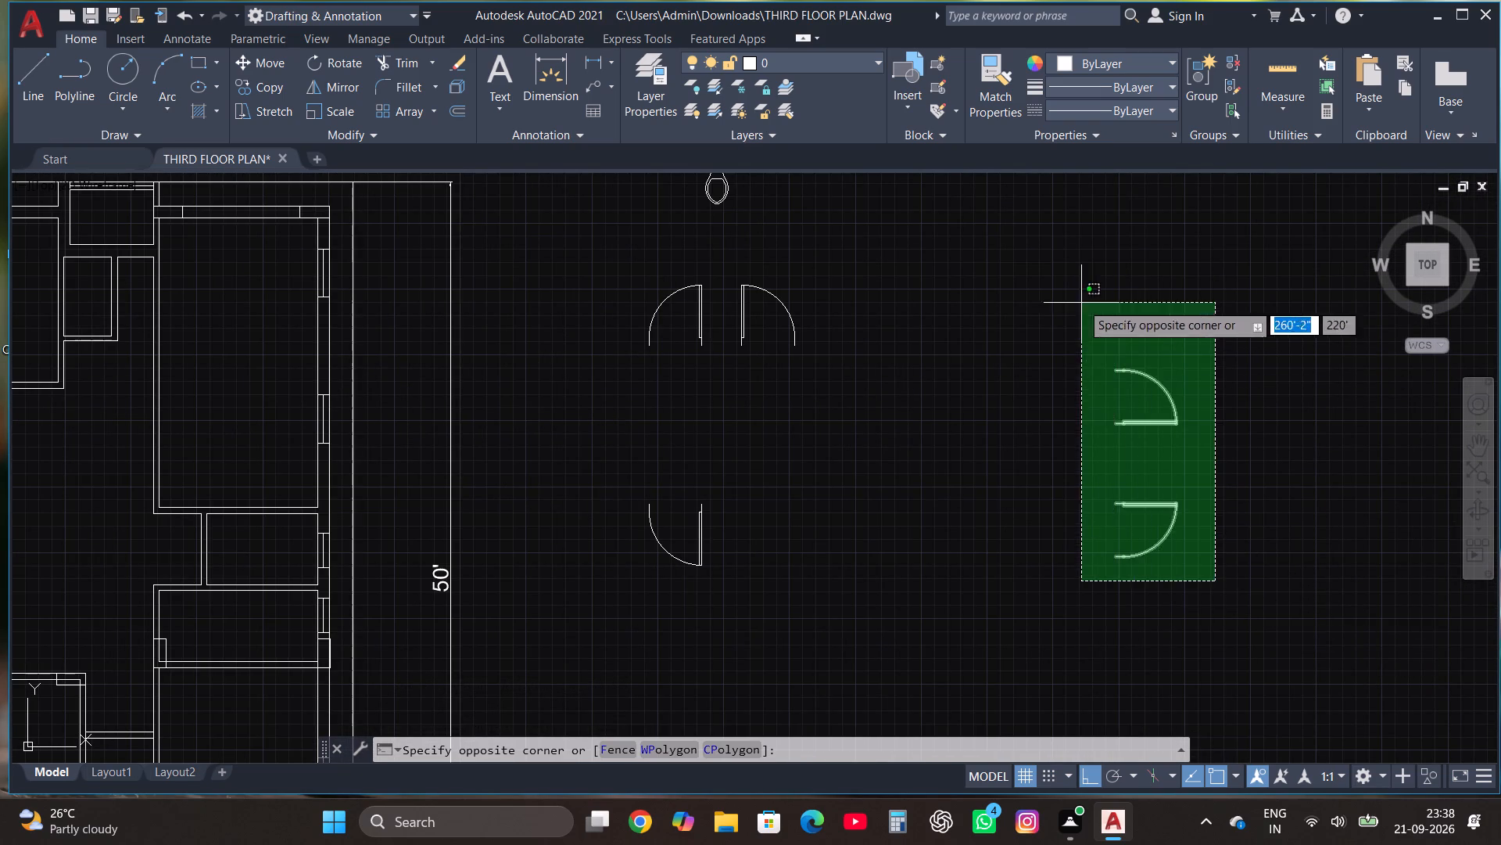
click(1081, 303)
click(338, 82)
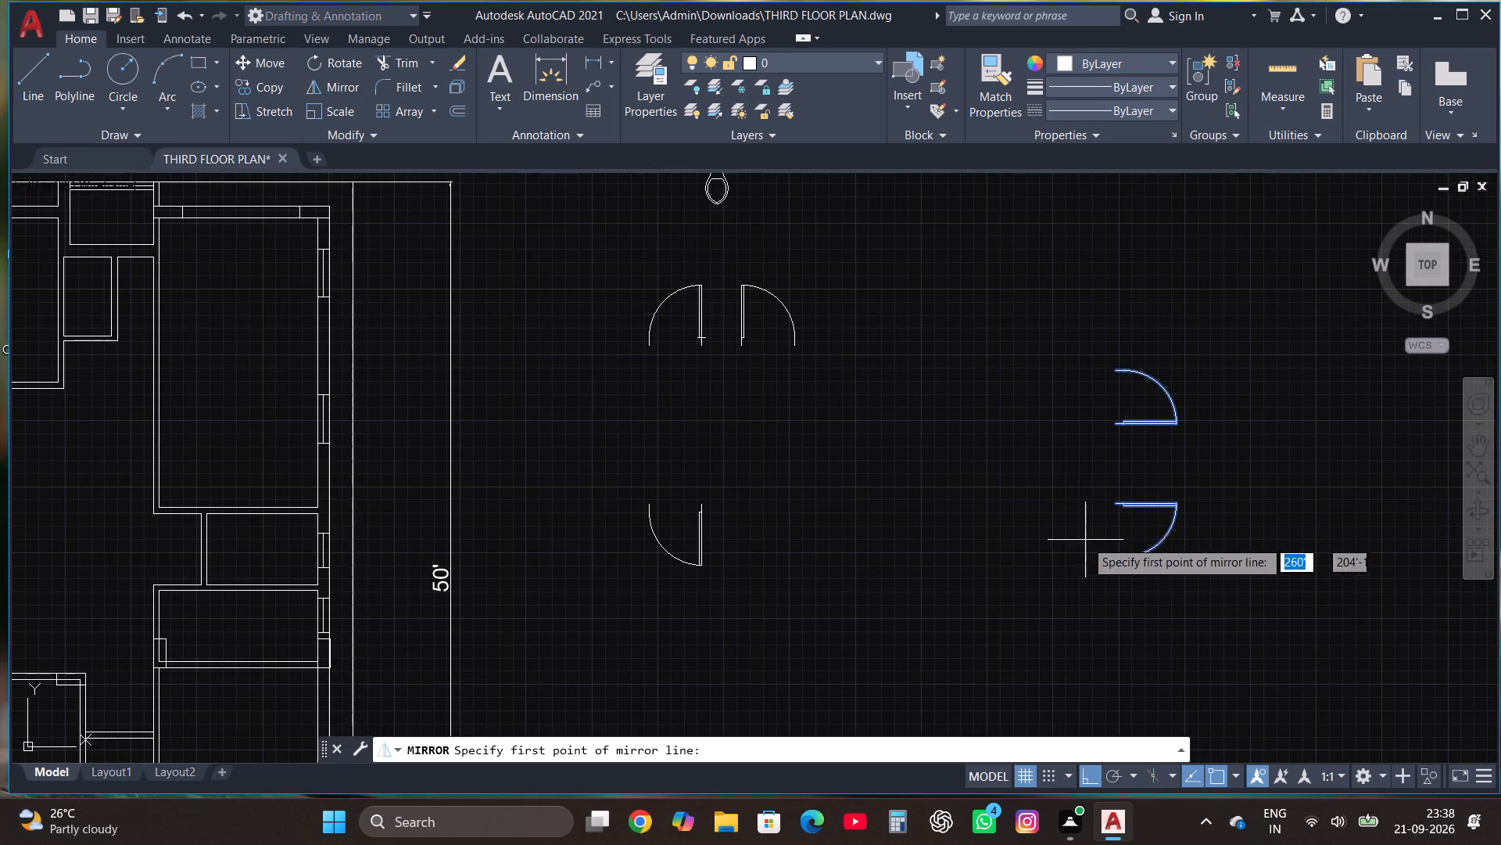
click(1068, 485)
click(1012, 343)
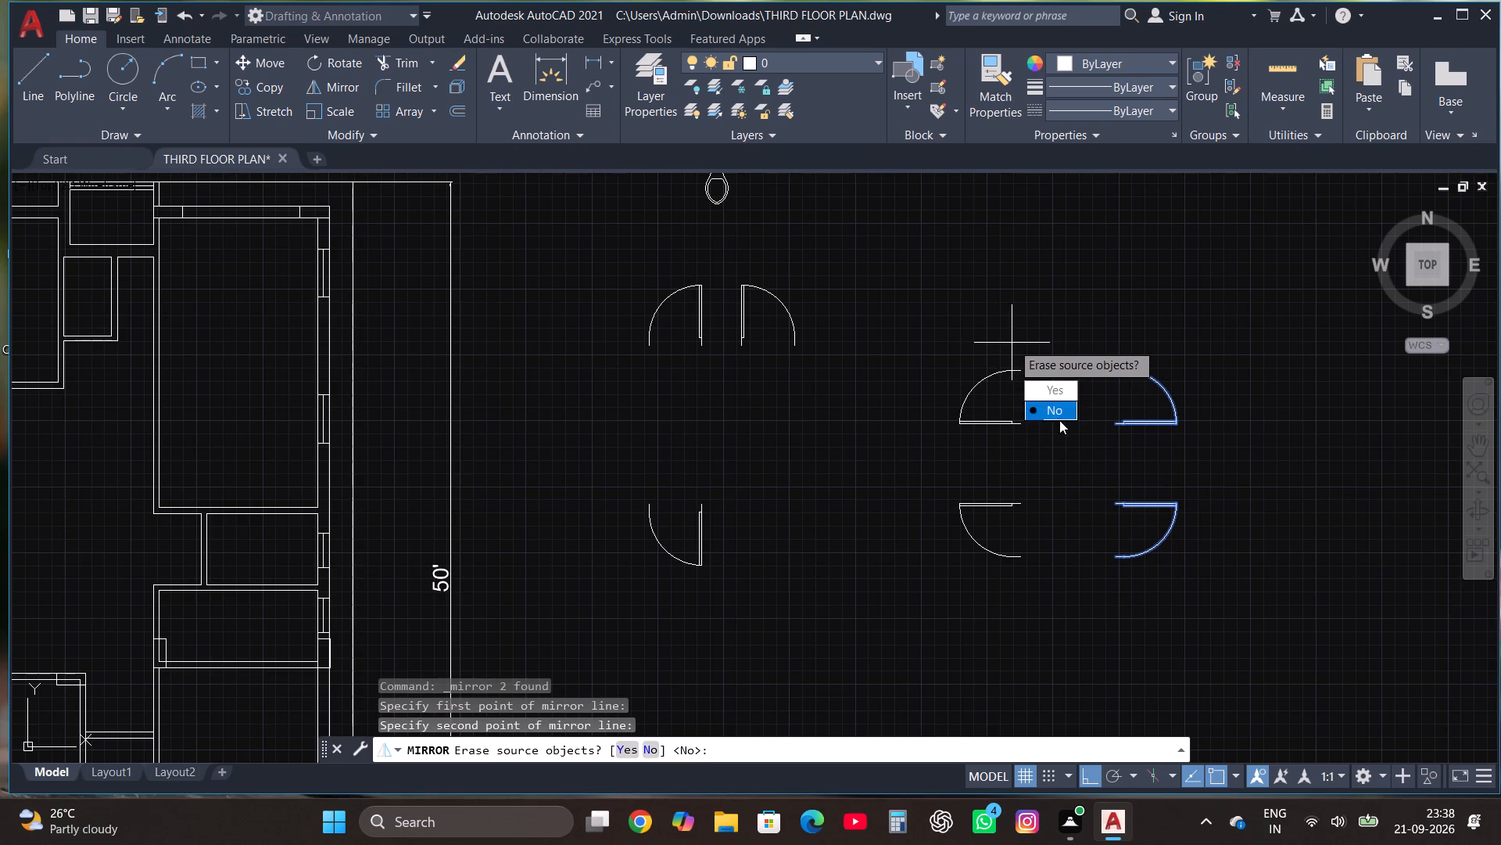
drag(1051, 409, 1012, 343)
Move the upper-left door of the rotated set, with Ortho off, onto the top-left room's right wall just above its lower corner.
scroll(1082, 451, down, 1)
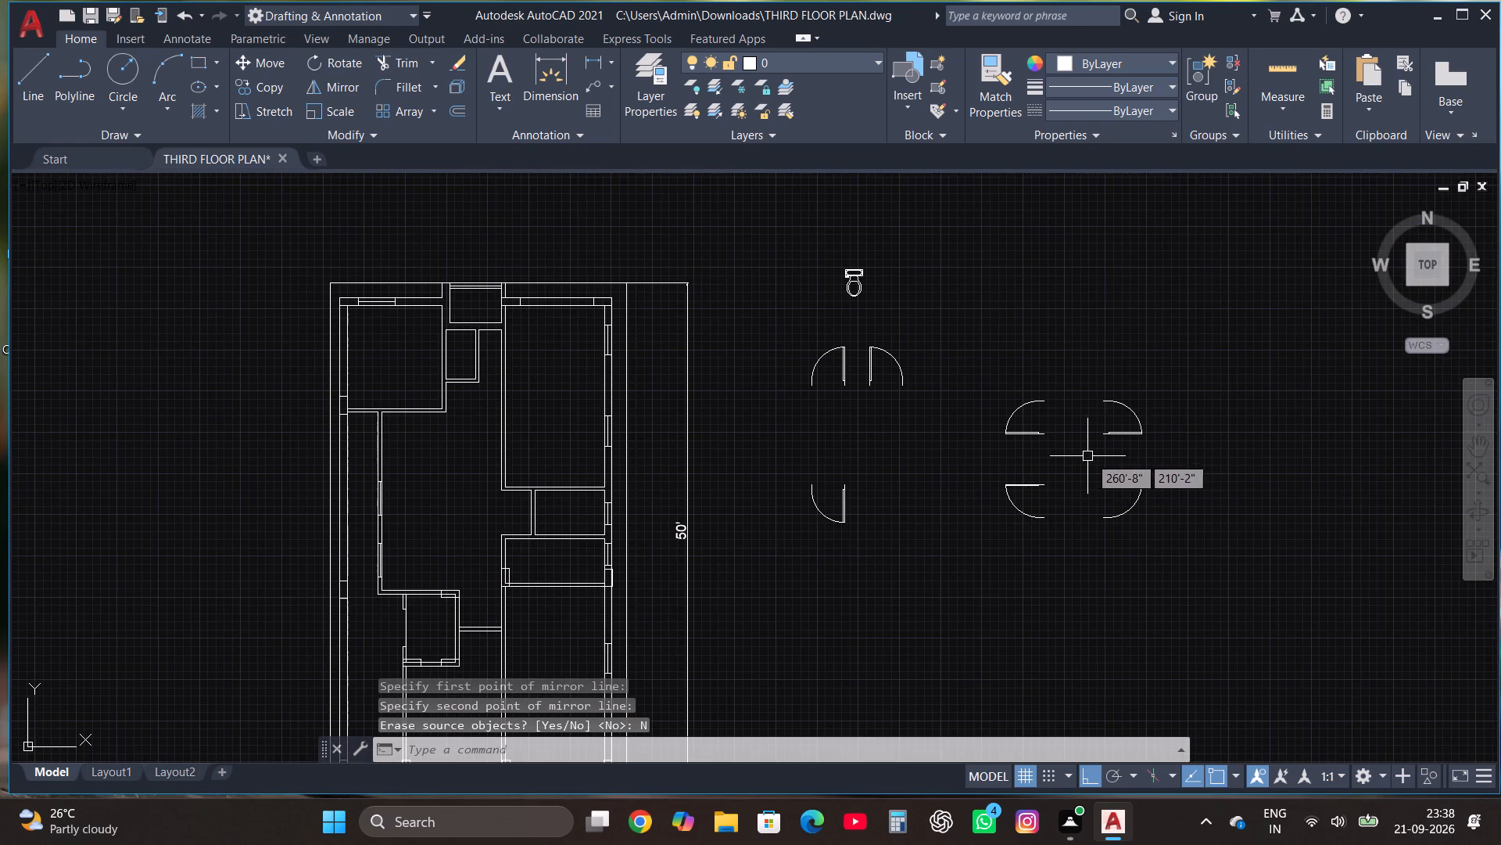
scroll(1091, 480, down, 1)
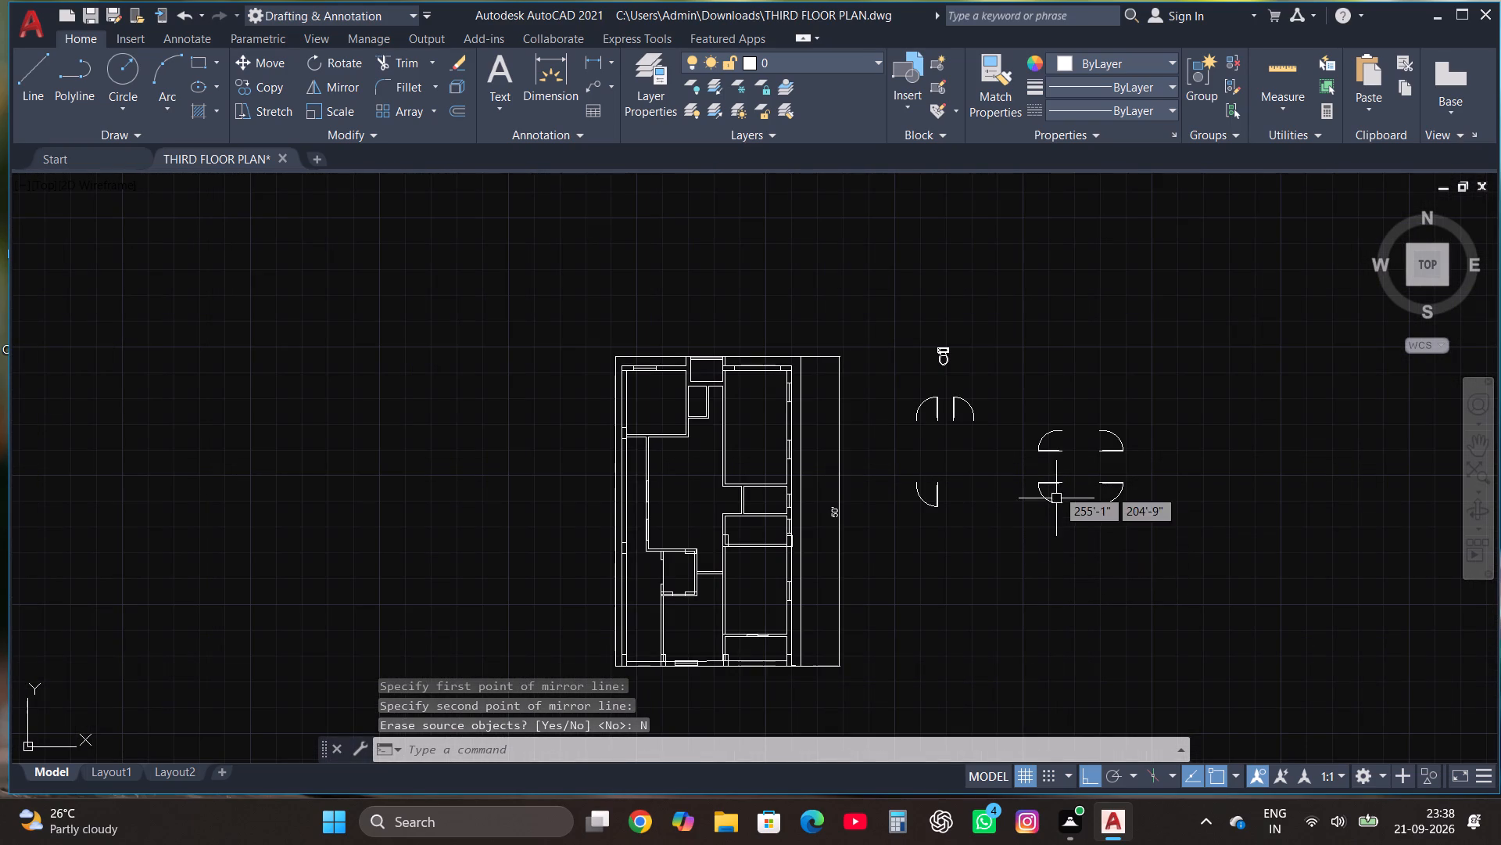
click(1058, 452)
click(256, 61)
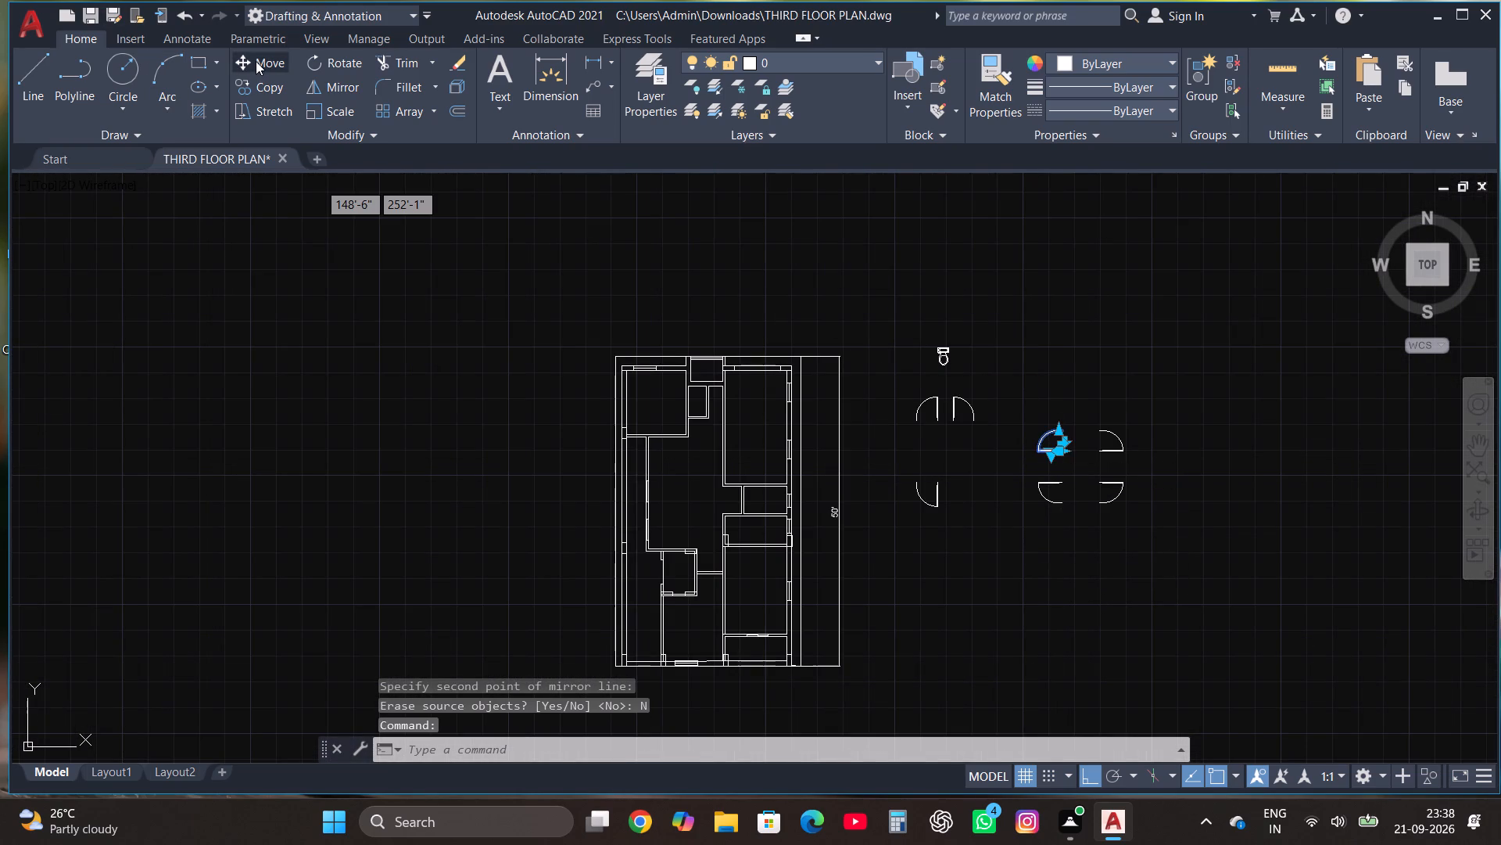
scroll(1044, 455, up, 4)
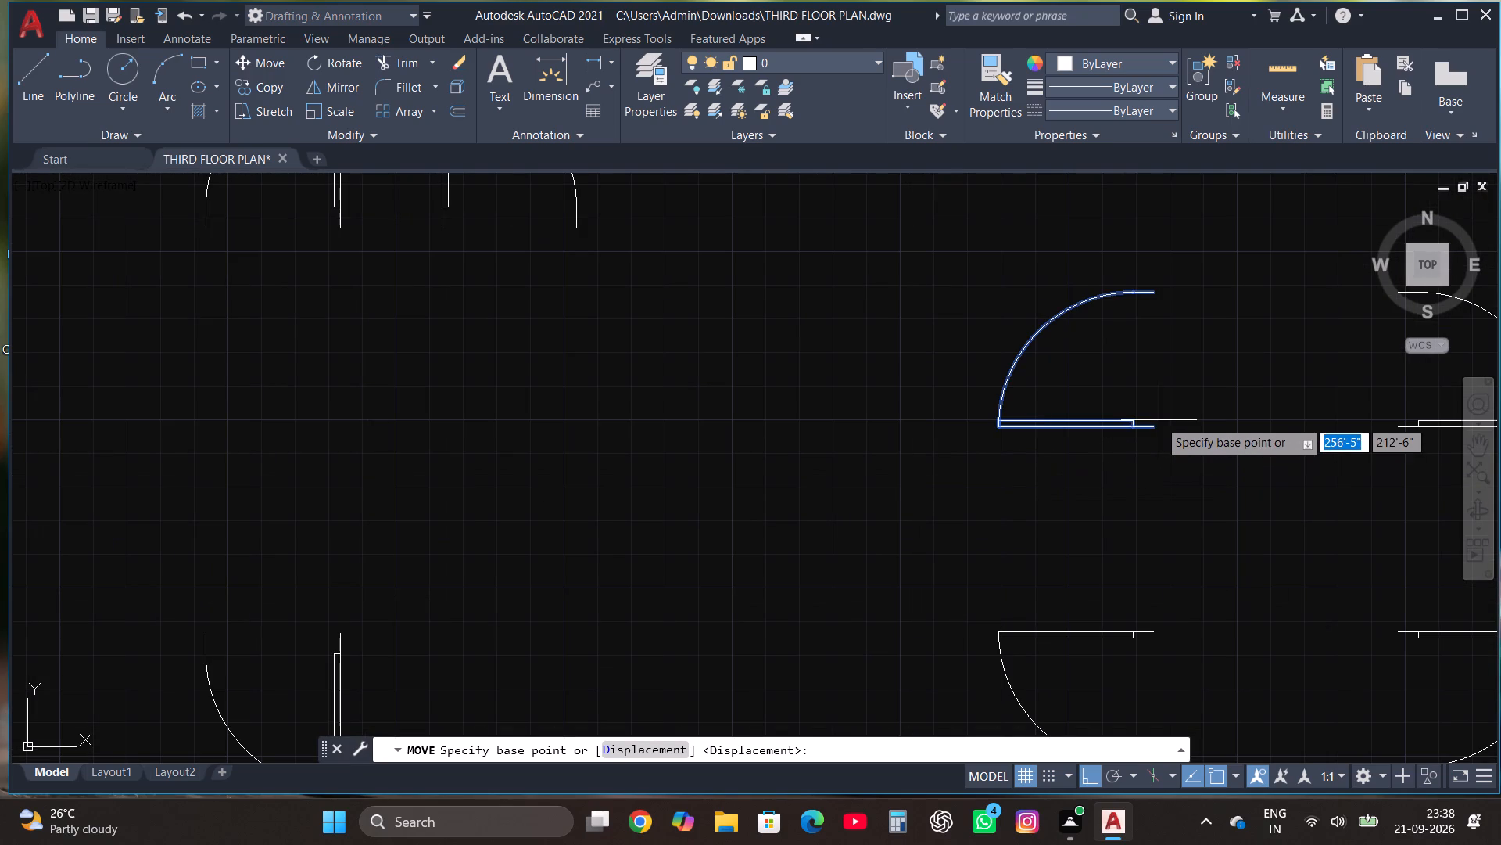
click(1155, 426)
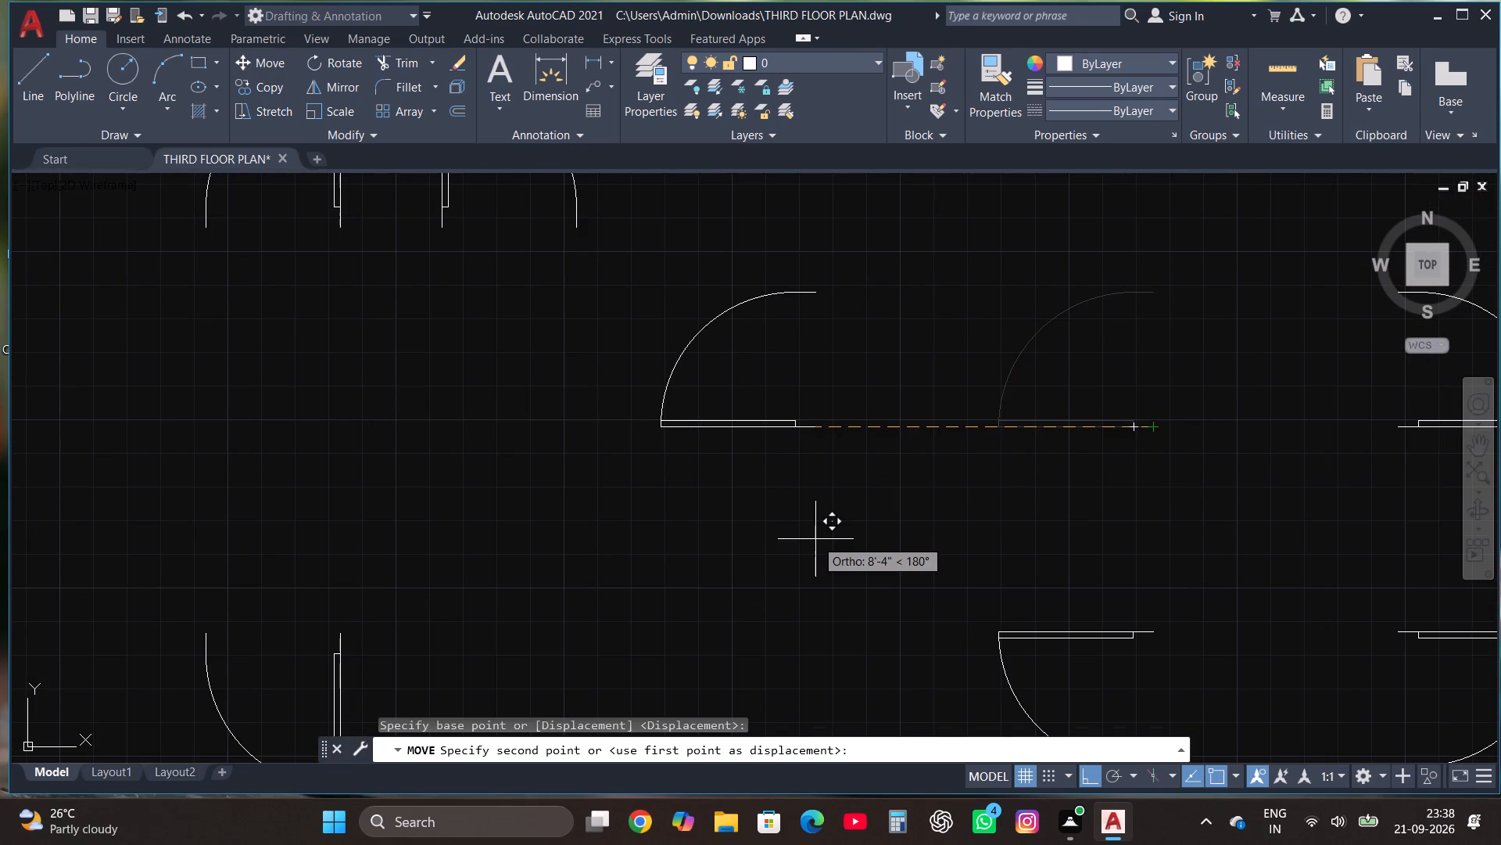
key(F8)
scroll(815, 539, down, 2)
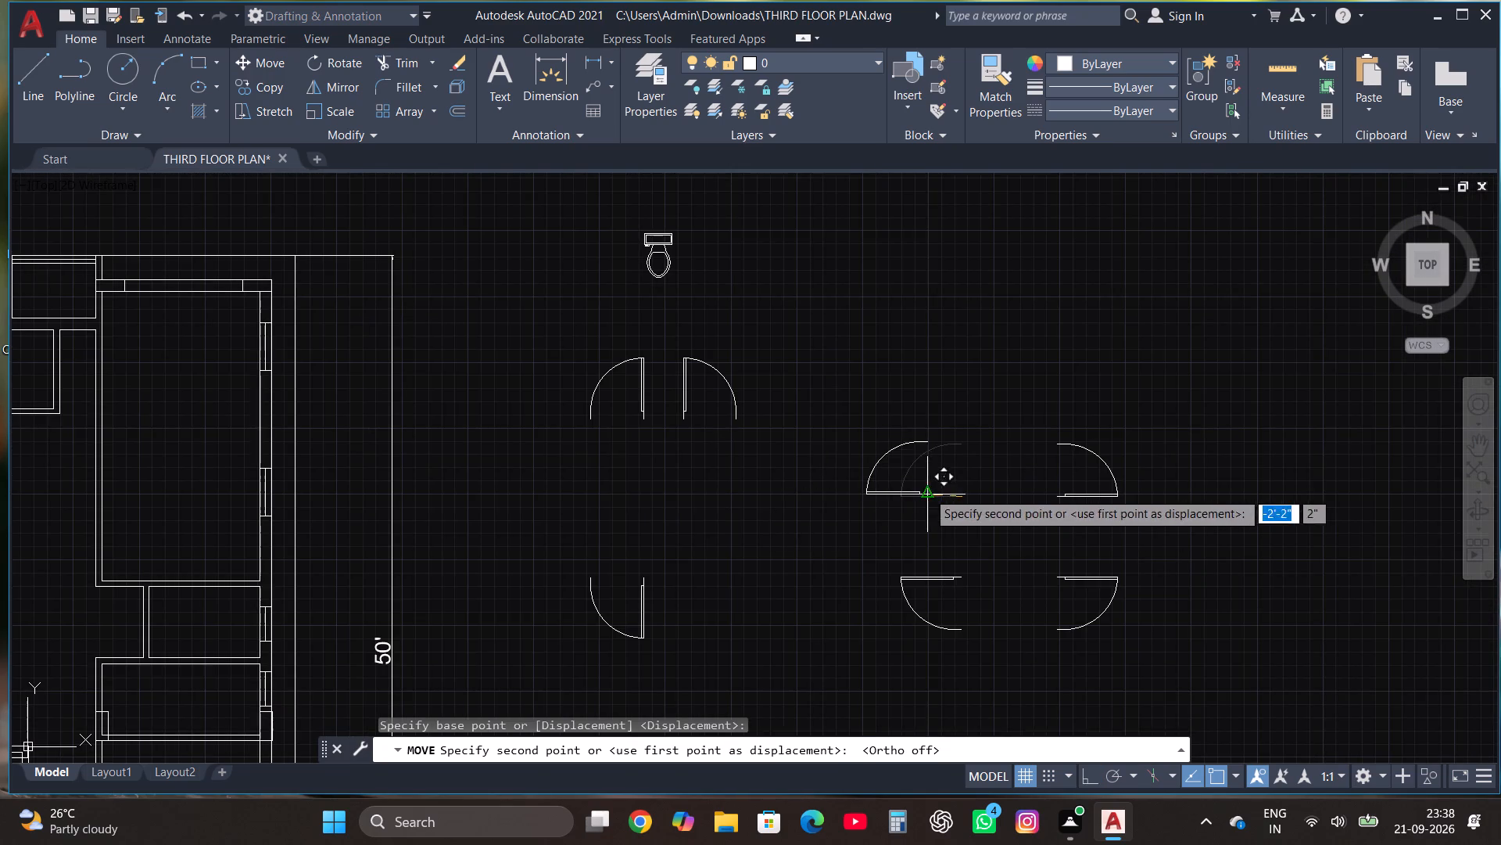
scroll(1054, 421, down, 2)
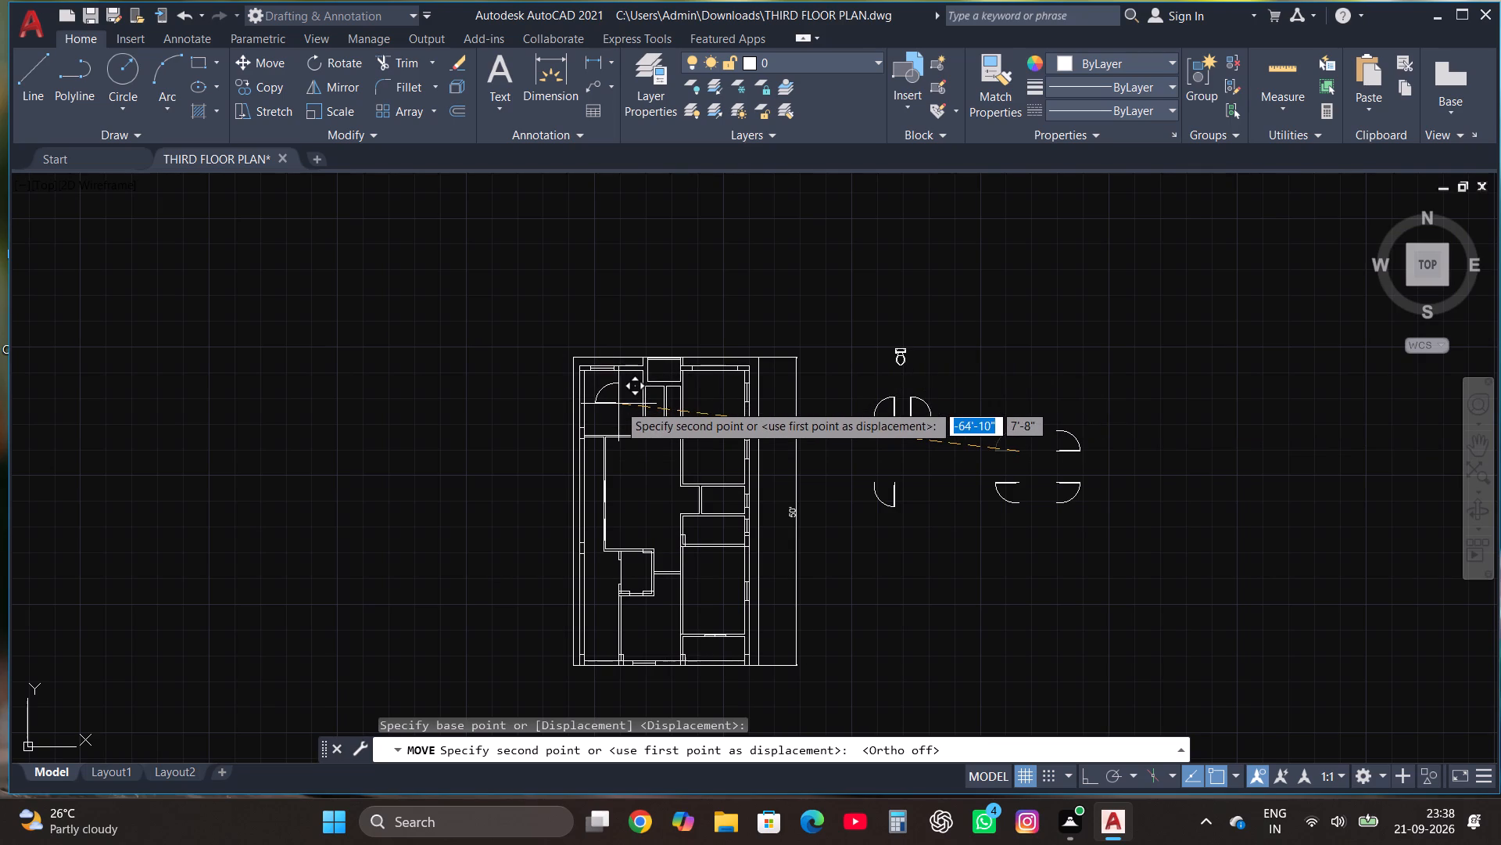
scroll(637, 423, up, 4)
scroll(665, 480, up, 2)
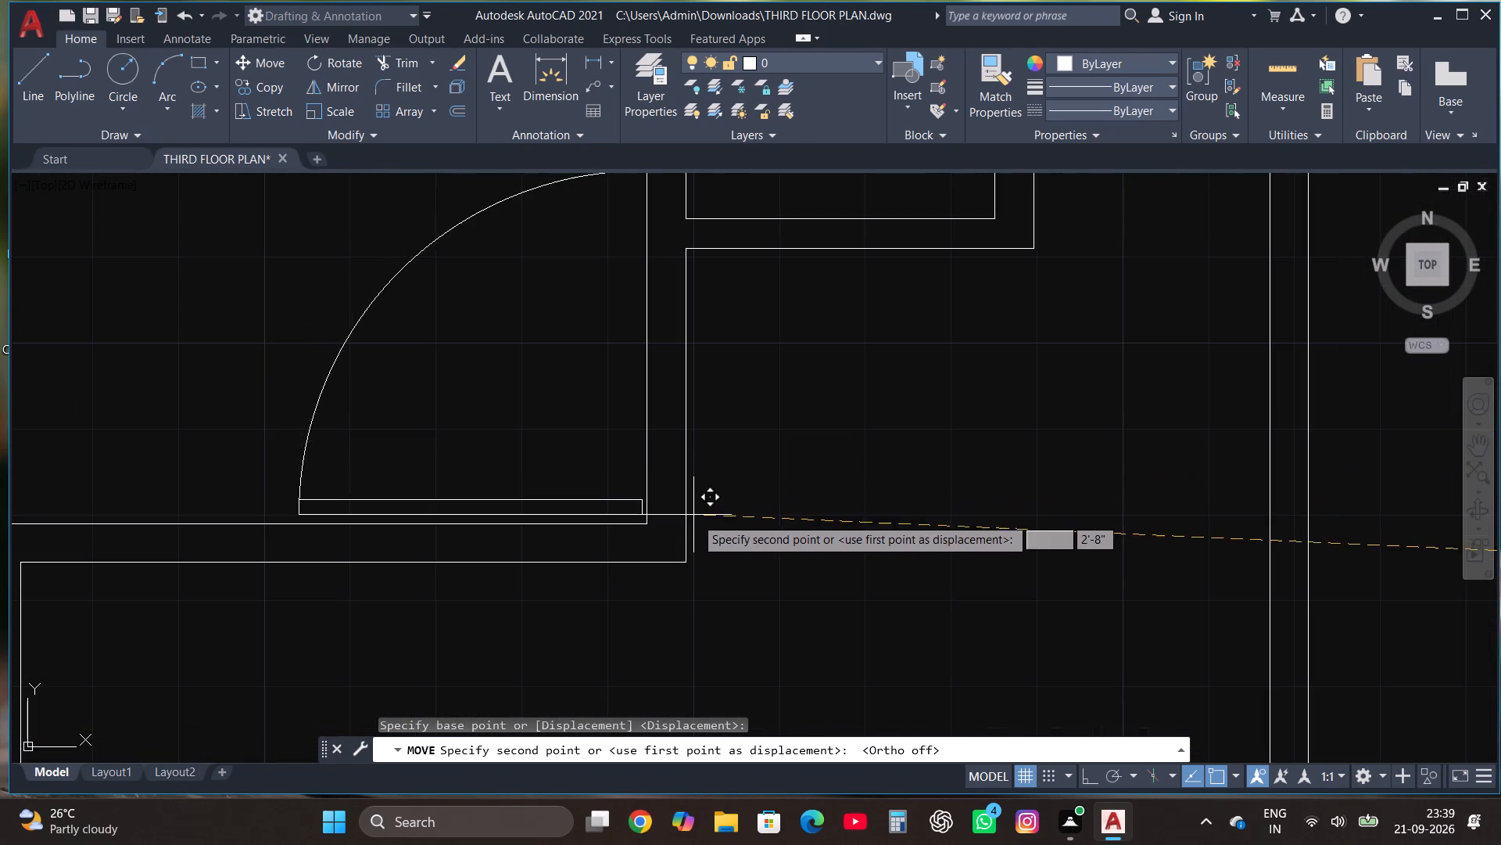
click(688, 514)
Scale down the door in the top-left room freehand about its lower hinge-side corner on the outer wall face.
scroll(711, 548, down, 1)
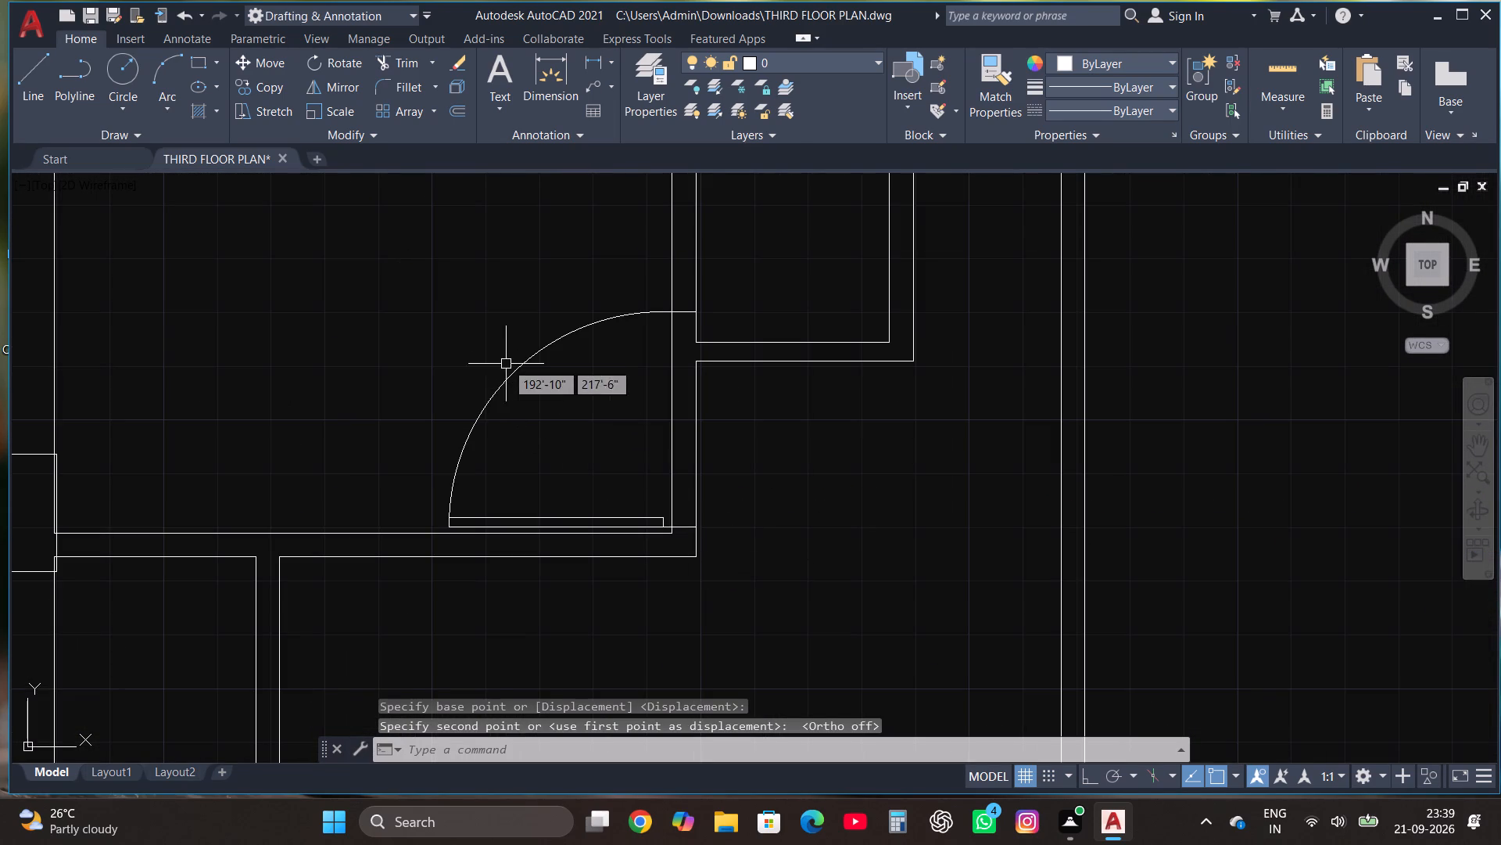
click(518, 370)
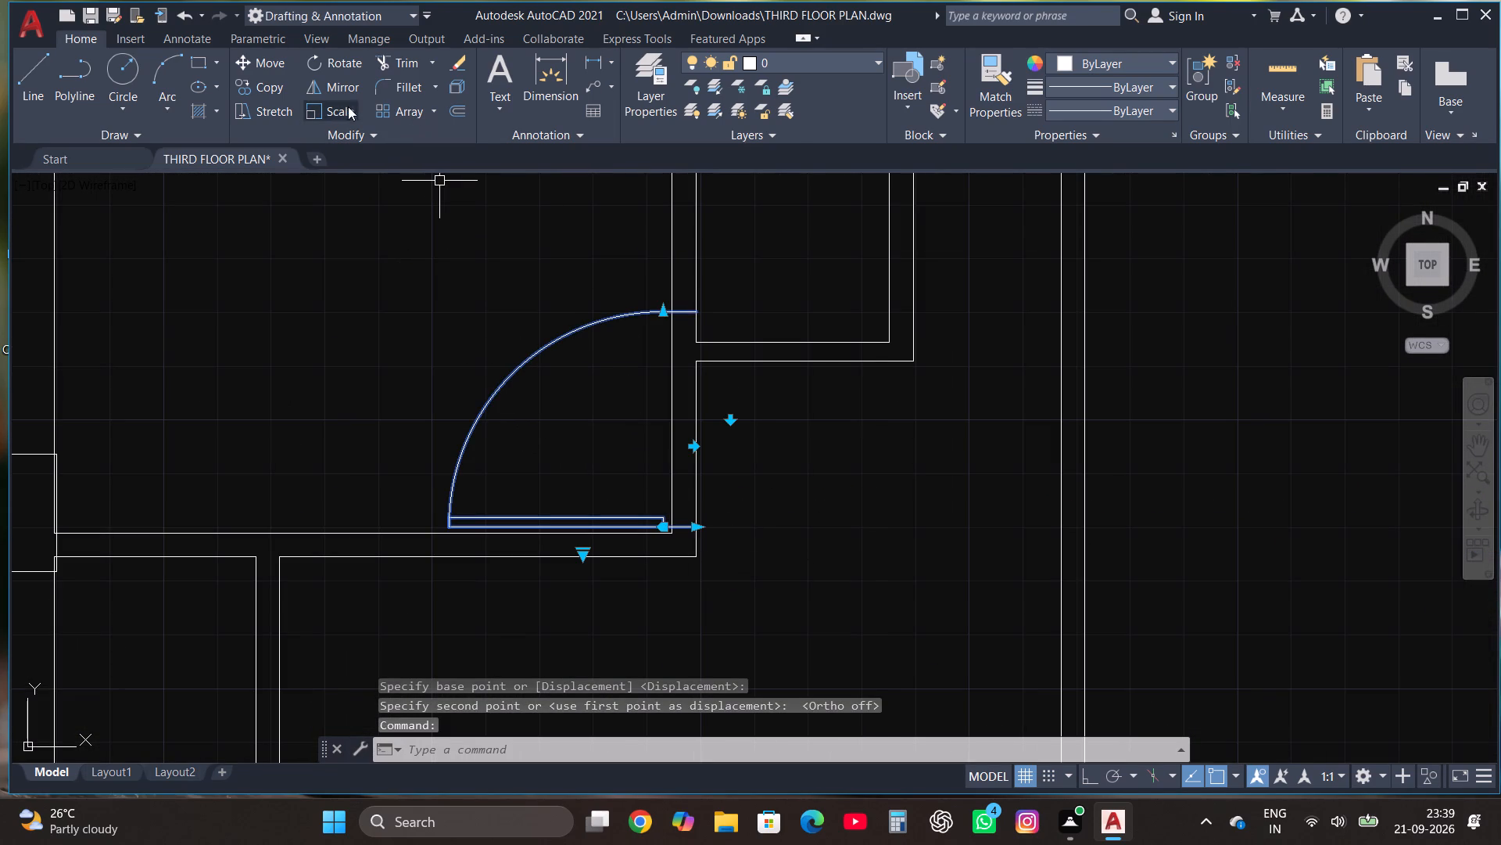
click(327, 118)
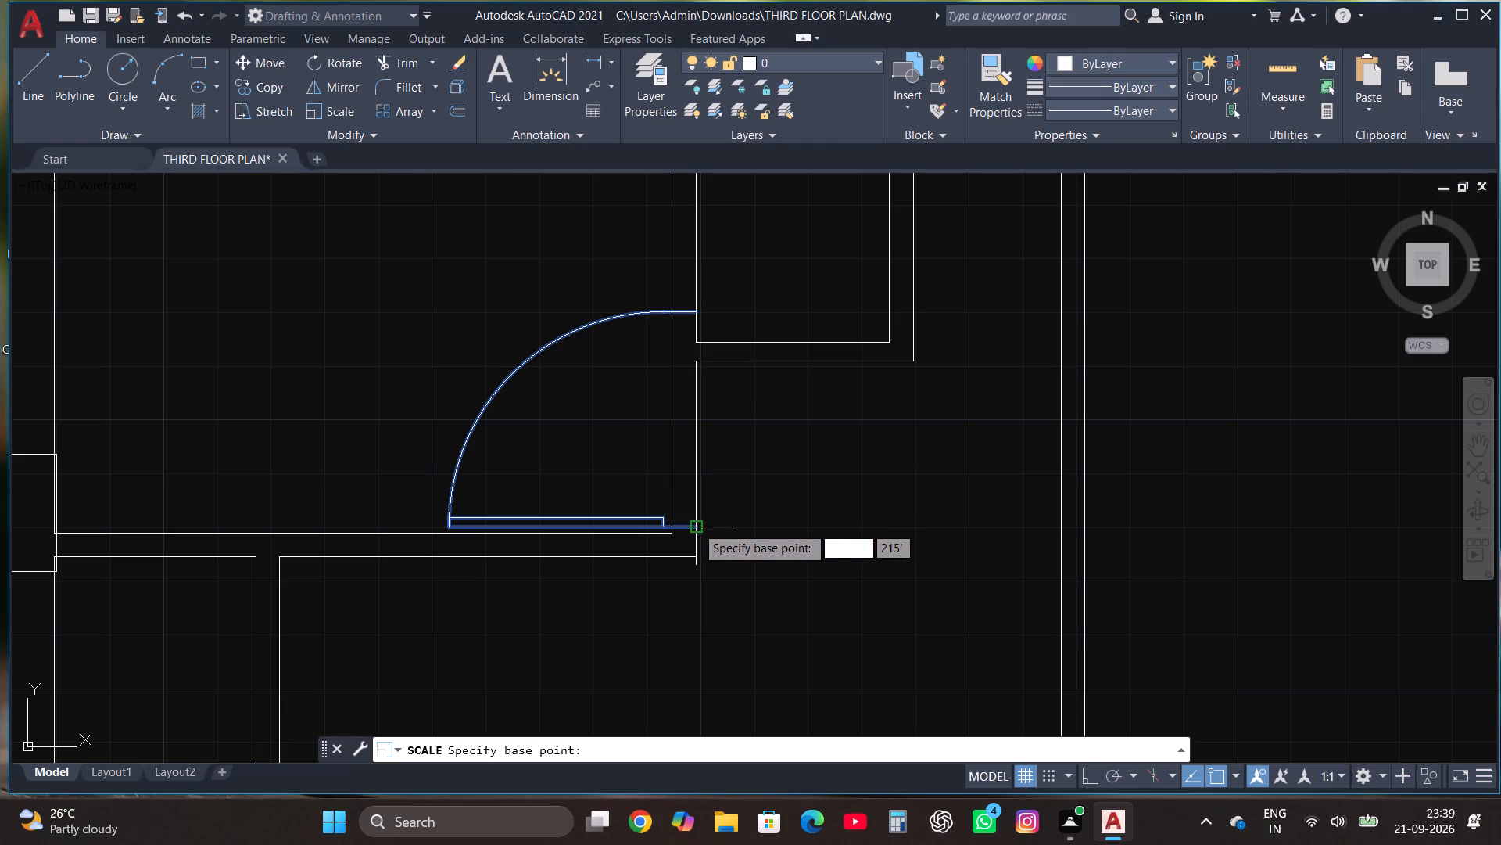
click(697, 526)
click(651, 466)
scroll(666, 387, down, 1)
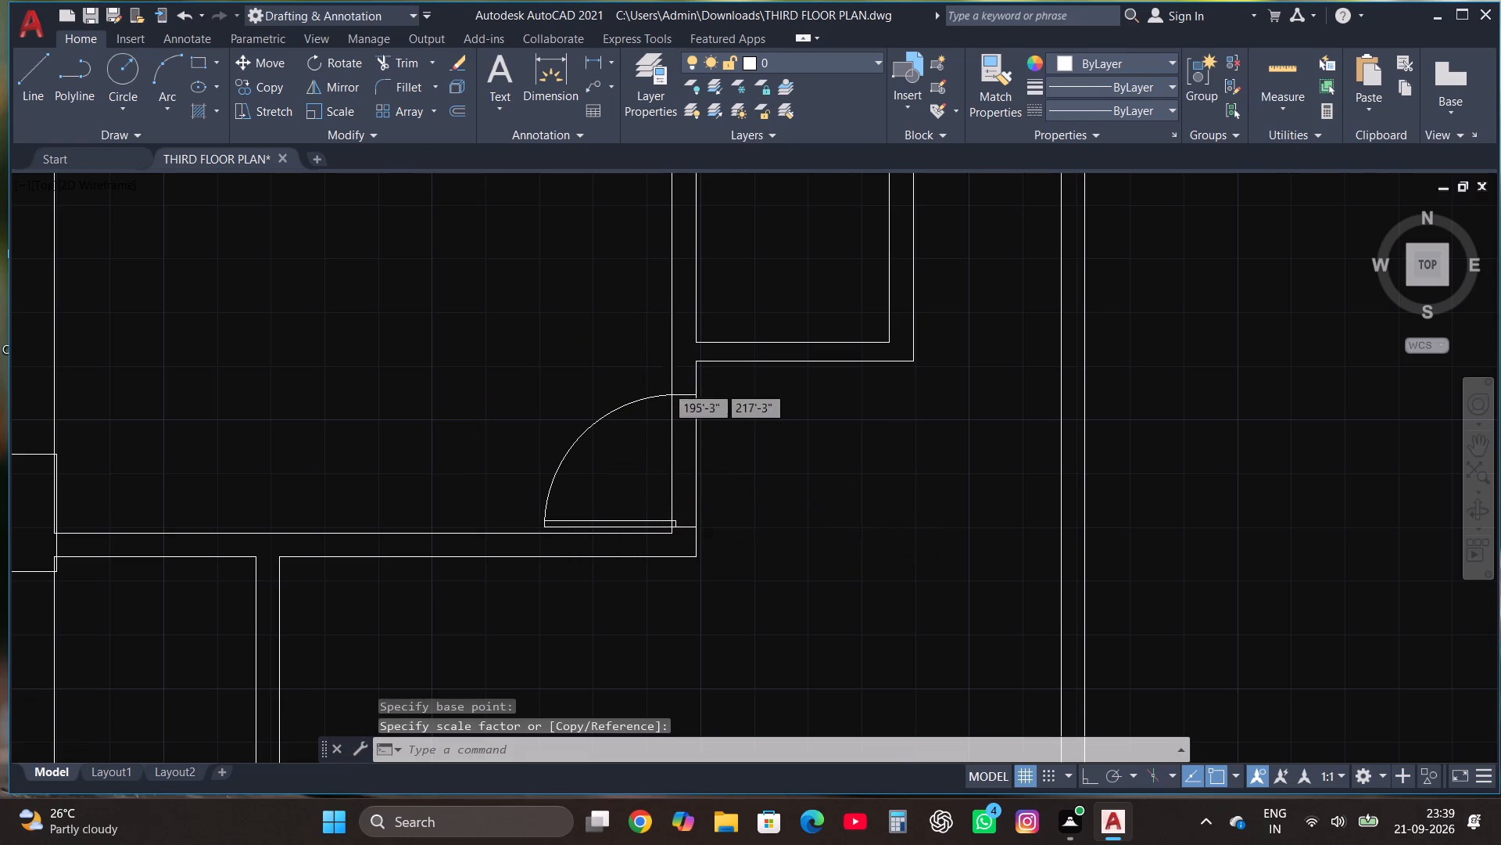
Move the lower-right door of the rotated set onto the vertical wall just below the top-left room.
scroll(668, 394, down, 1)
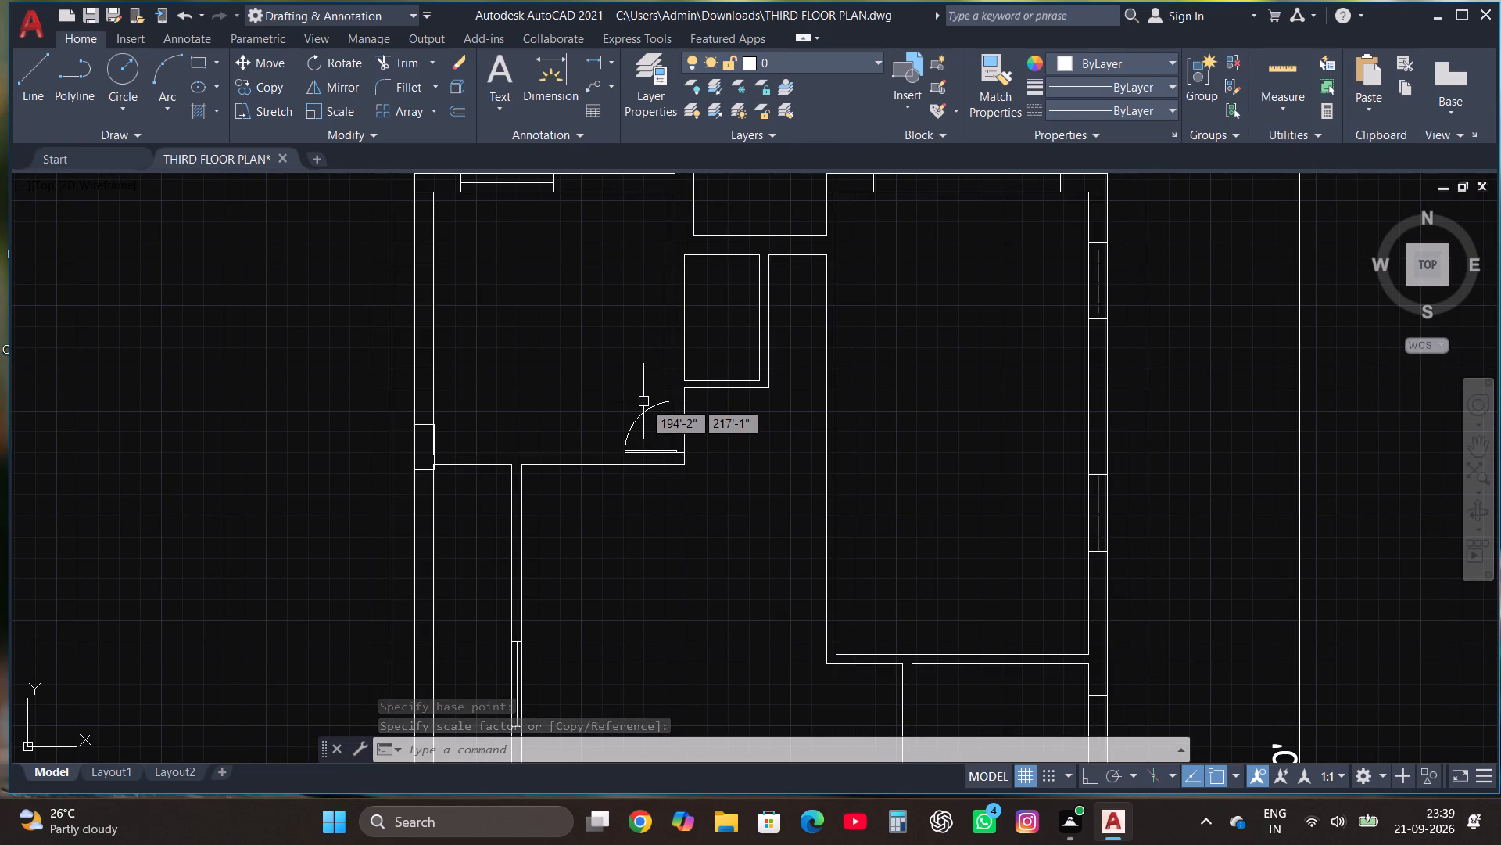
scroll(643, 402, down, 2)
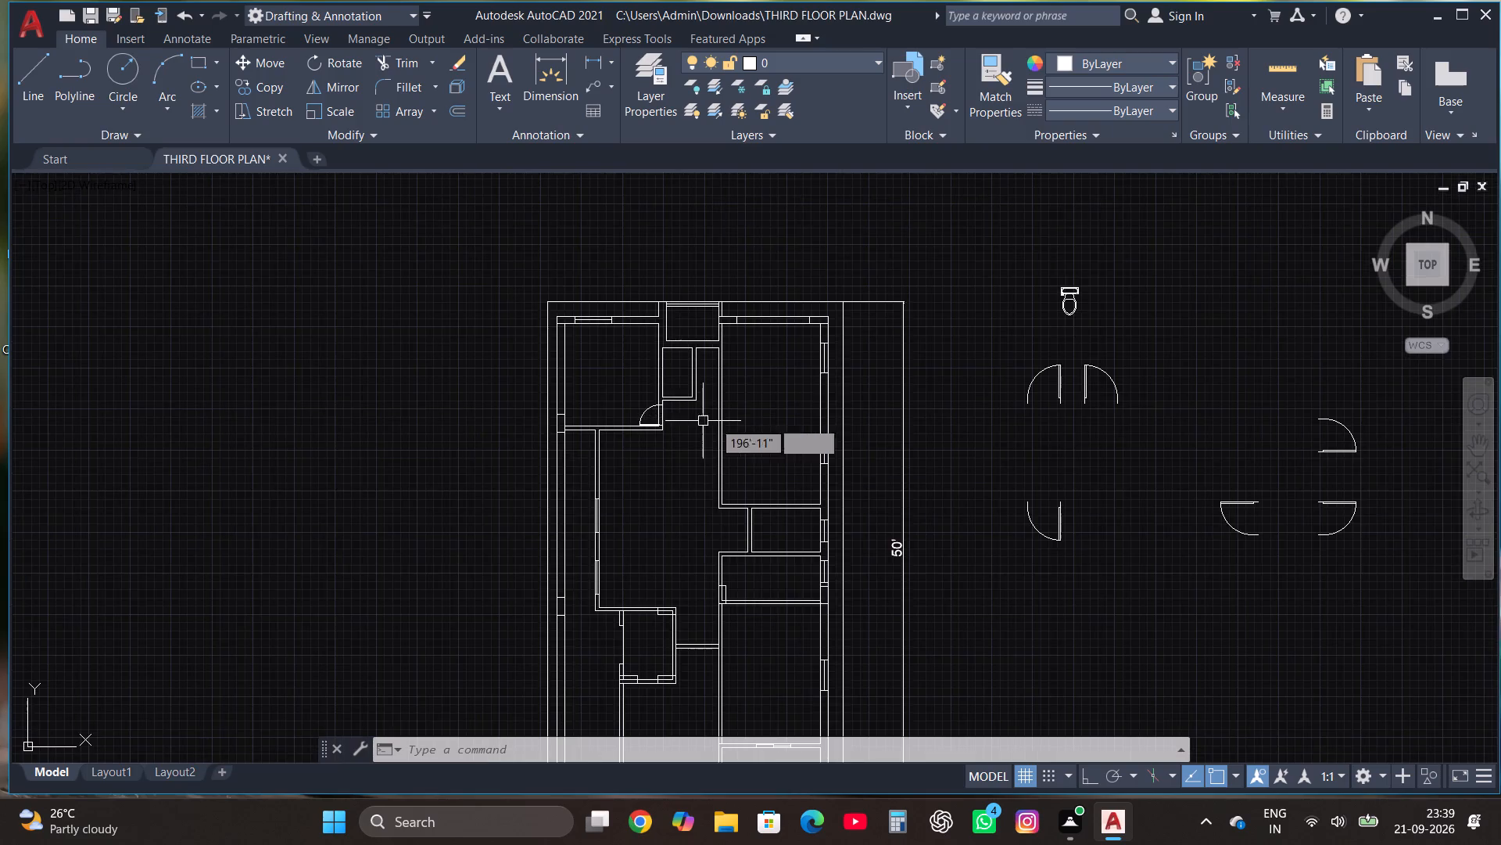
click(1320, 506)
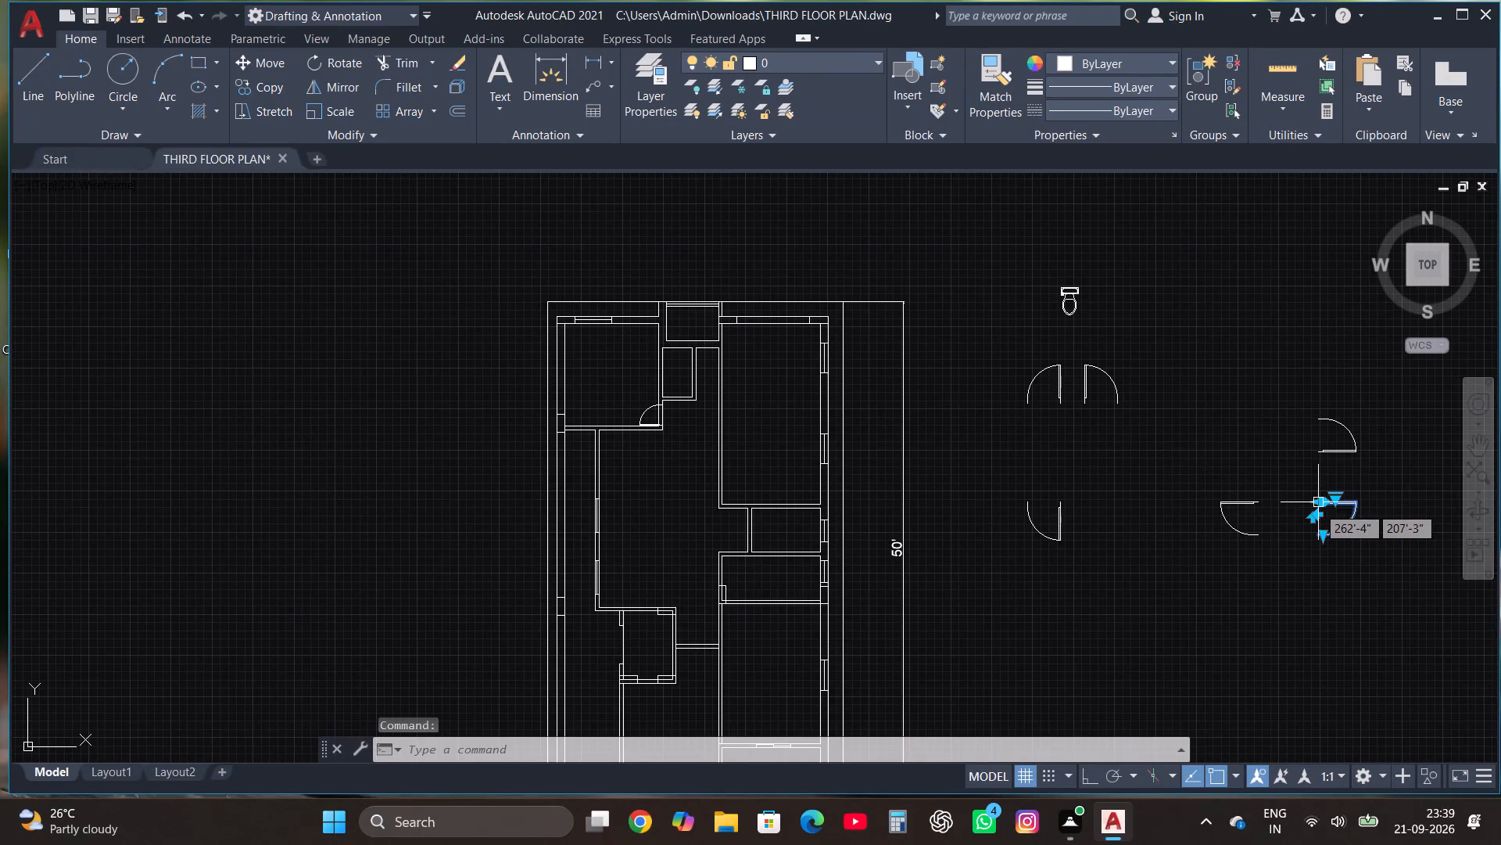
click(280, 59)
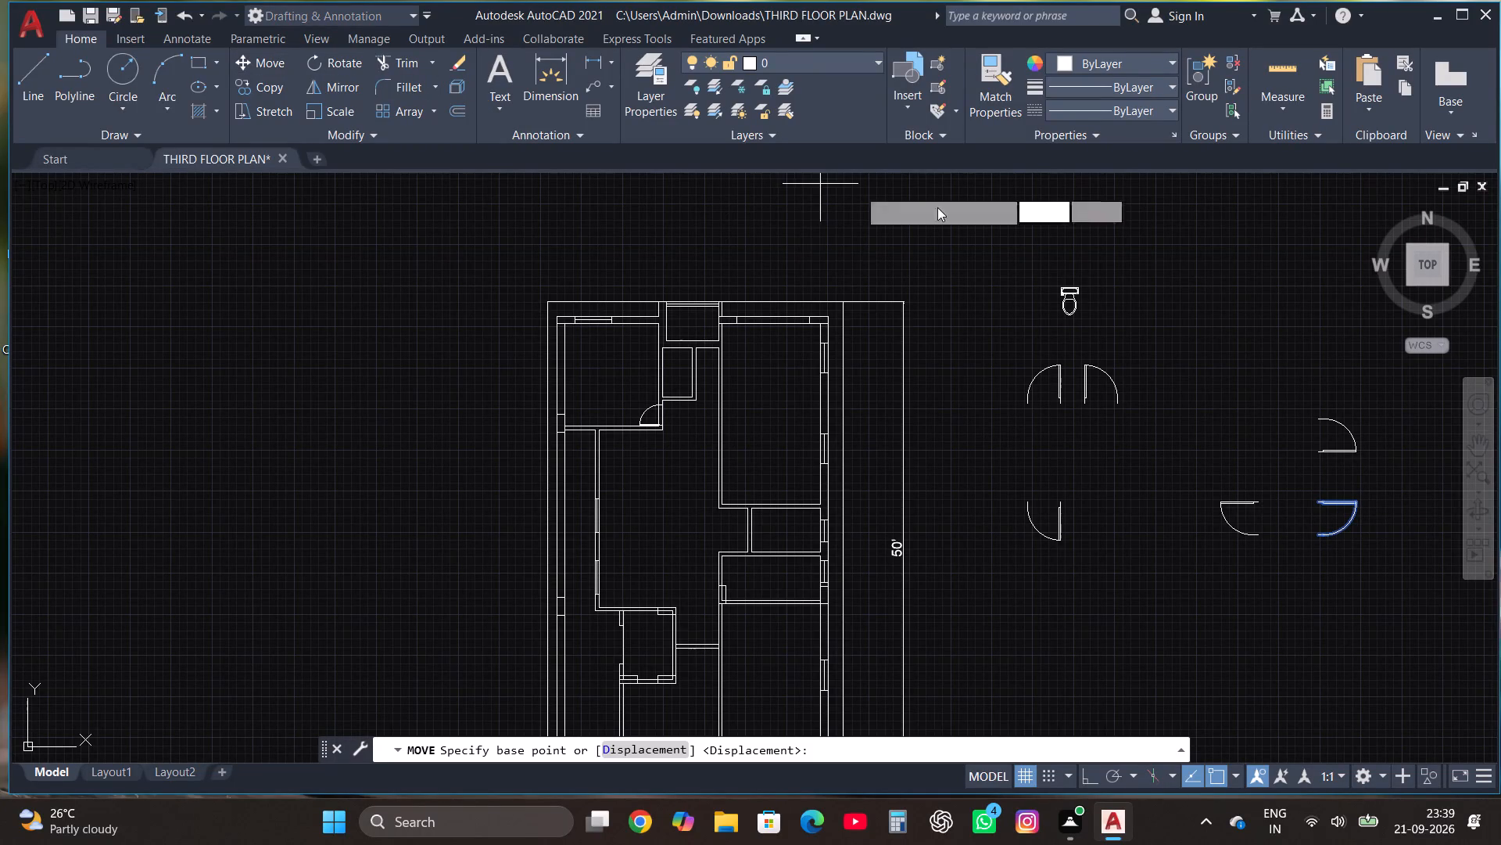
click(1315, 502)
scroll(568, 444, up, 2)
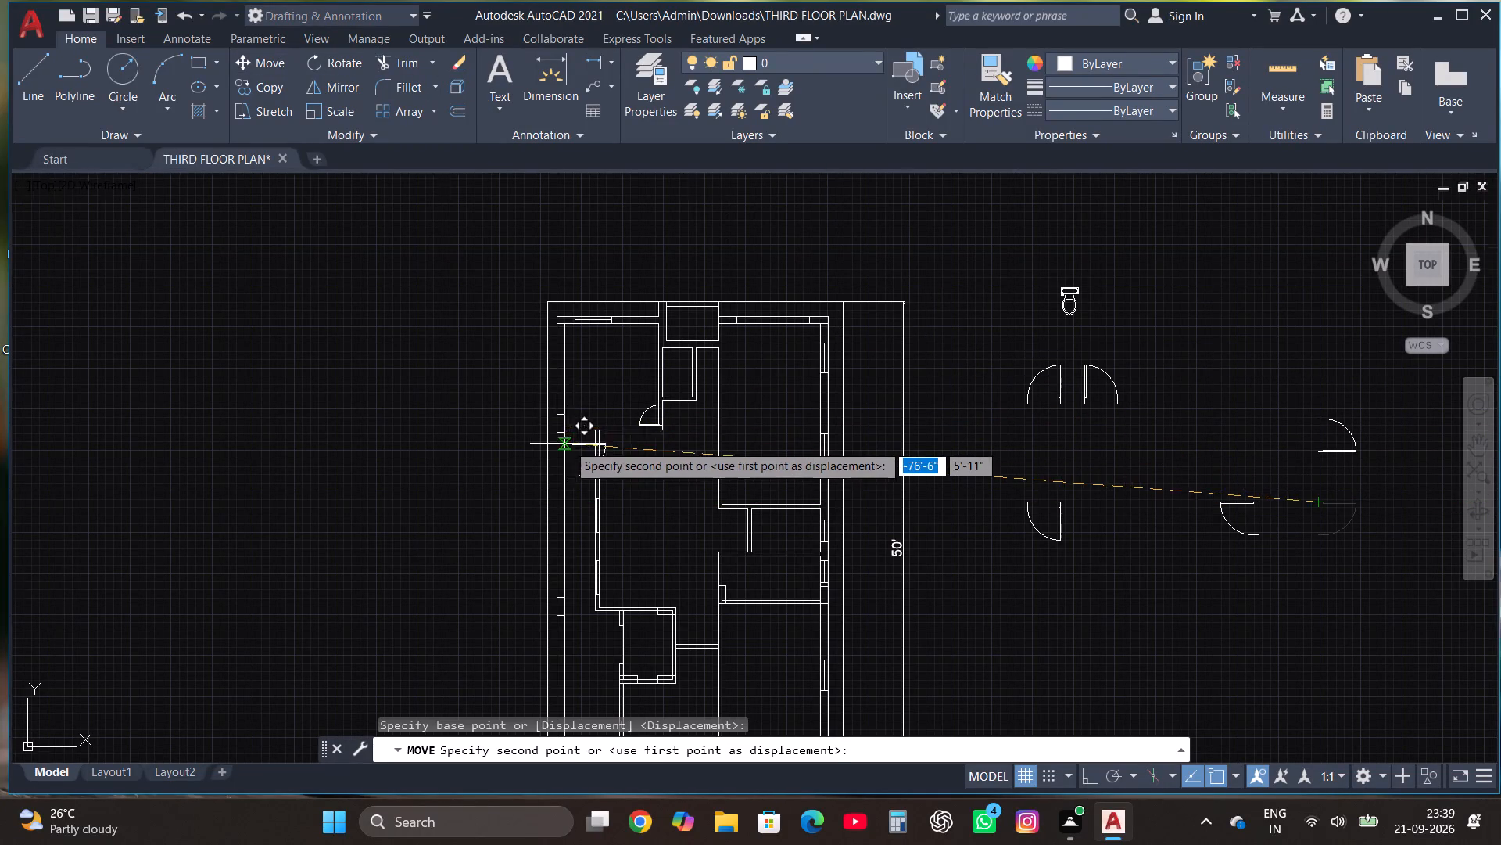
scroll(569, 444, up, 2)
click(731, 415)
scroll(645, 326, down, 3)
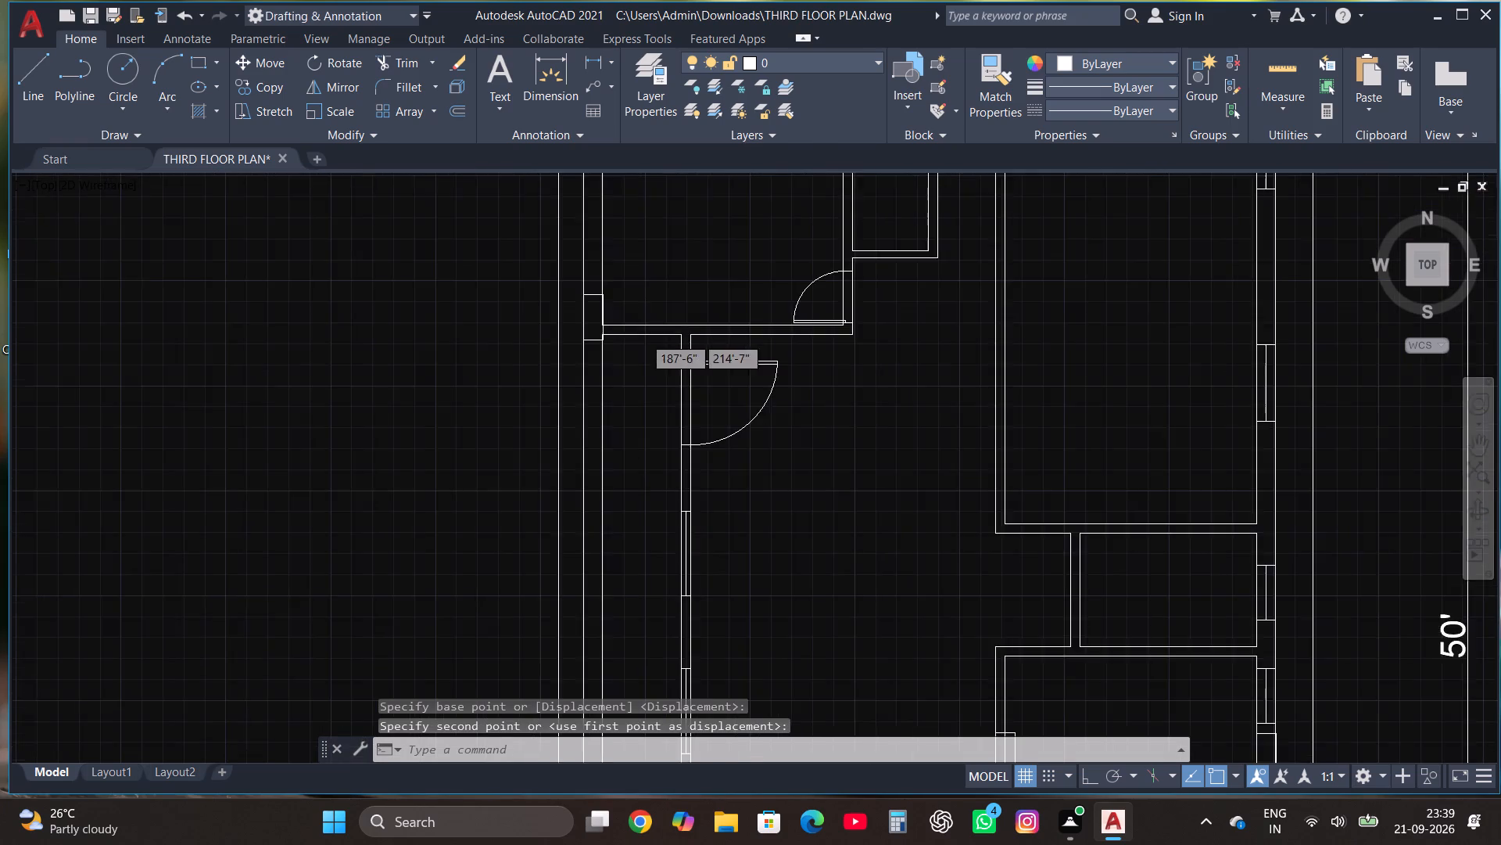
Move the upper-left door of the unrotated set to the lower wall of the small top-middle room, near its right corner.
scroll(643, 349, down, 1)
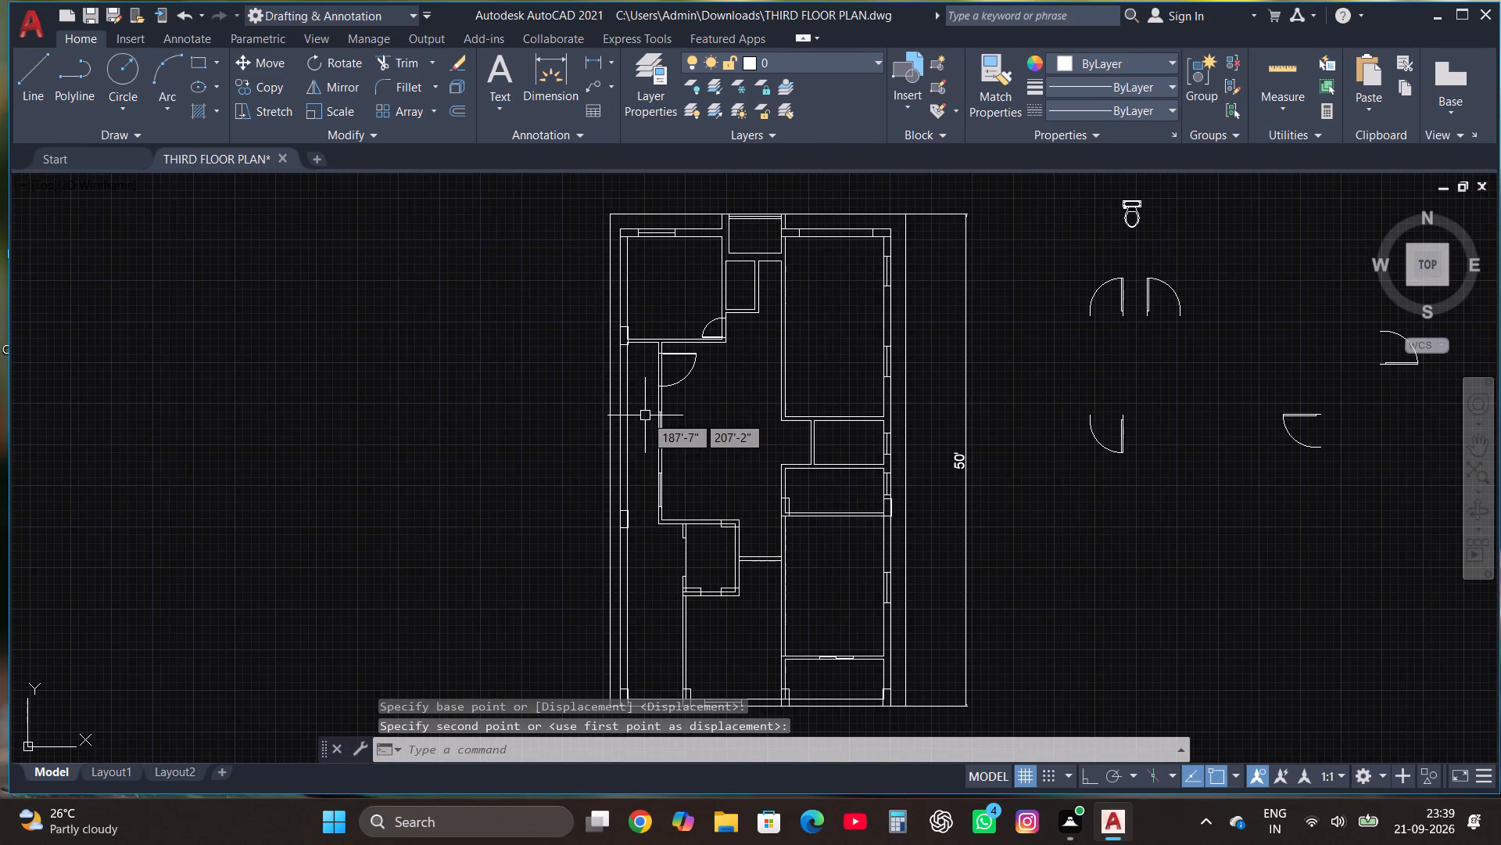
click(1115, 303)
click(1053, 252)
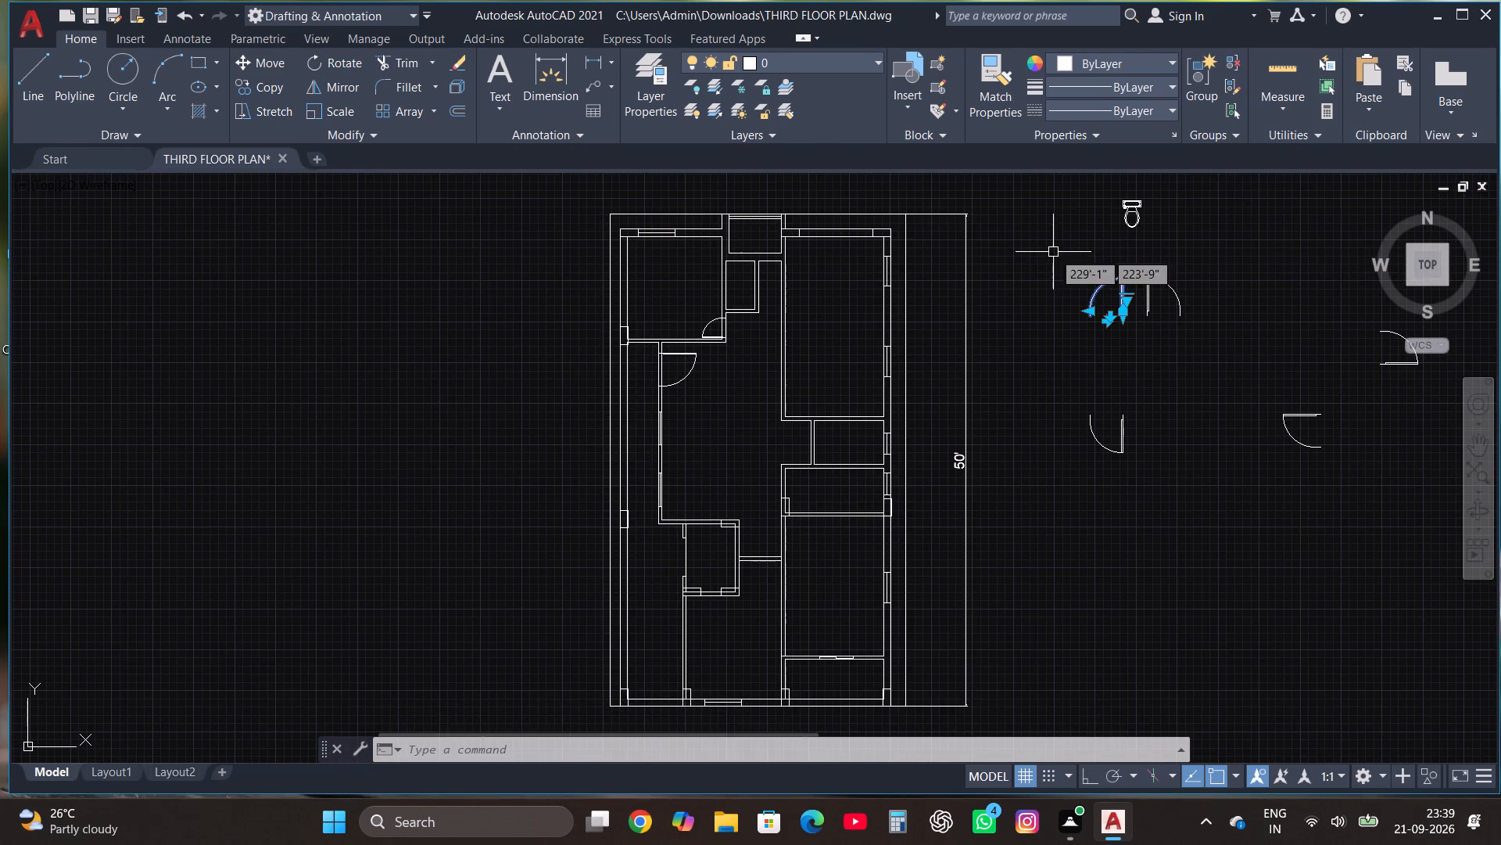
click(278, 59)
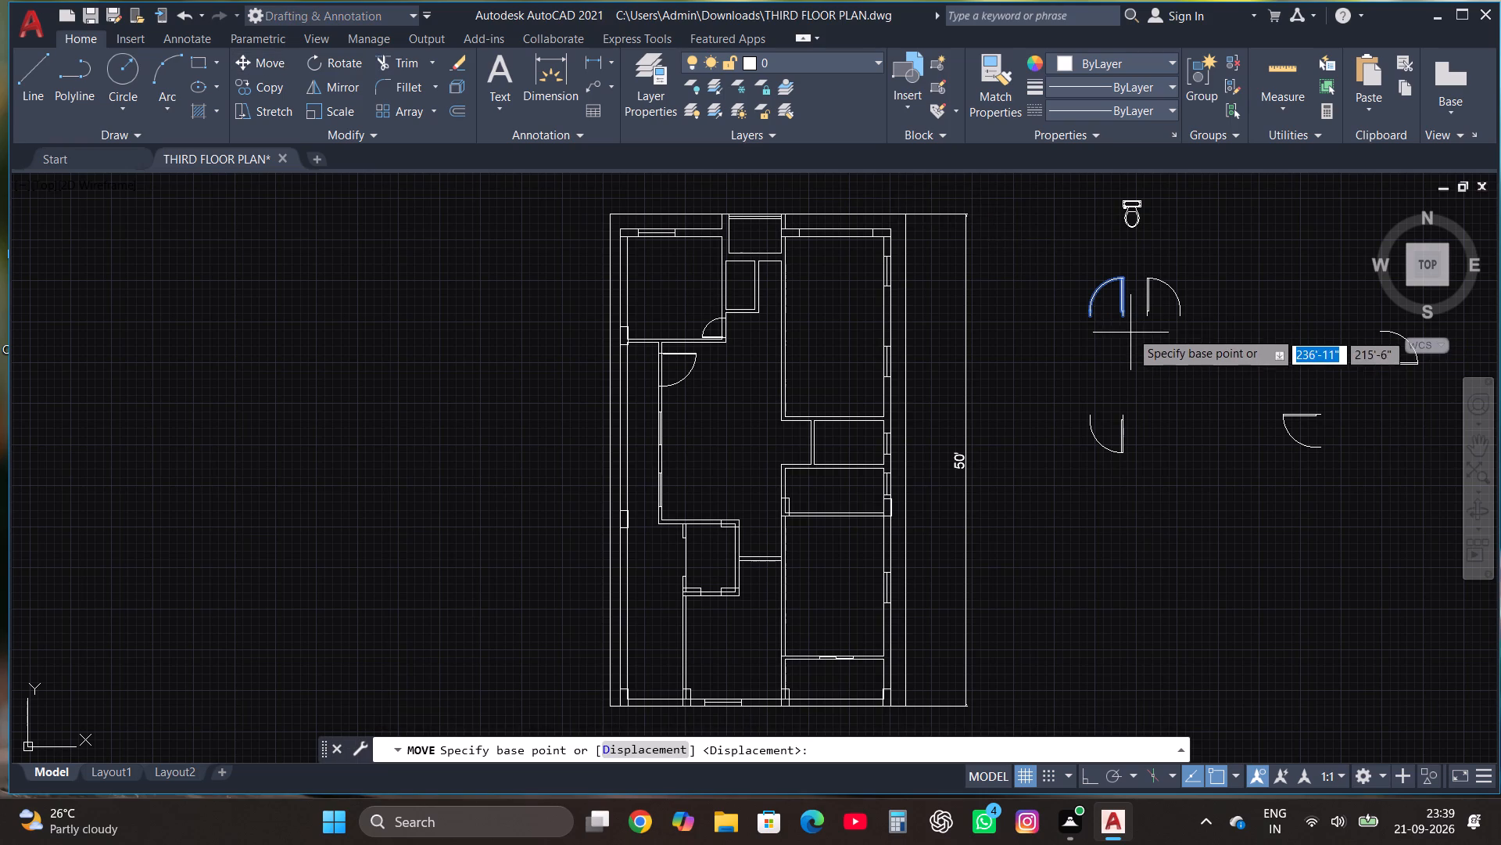
click(1125, 320)
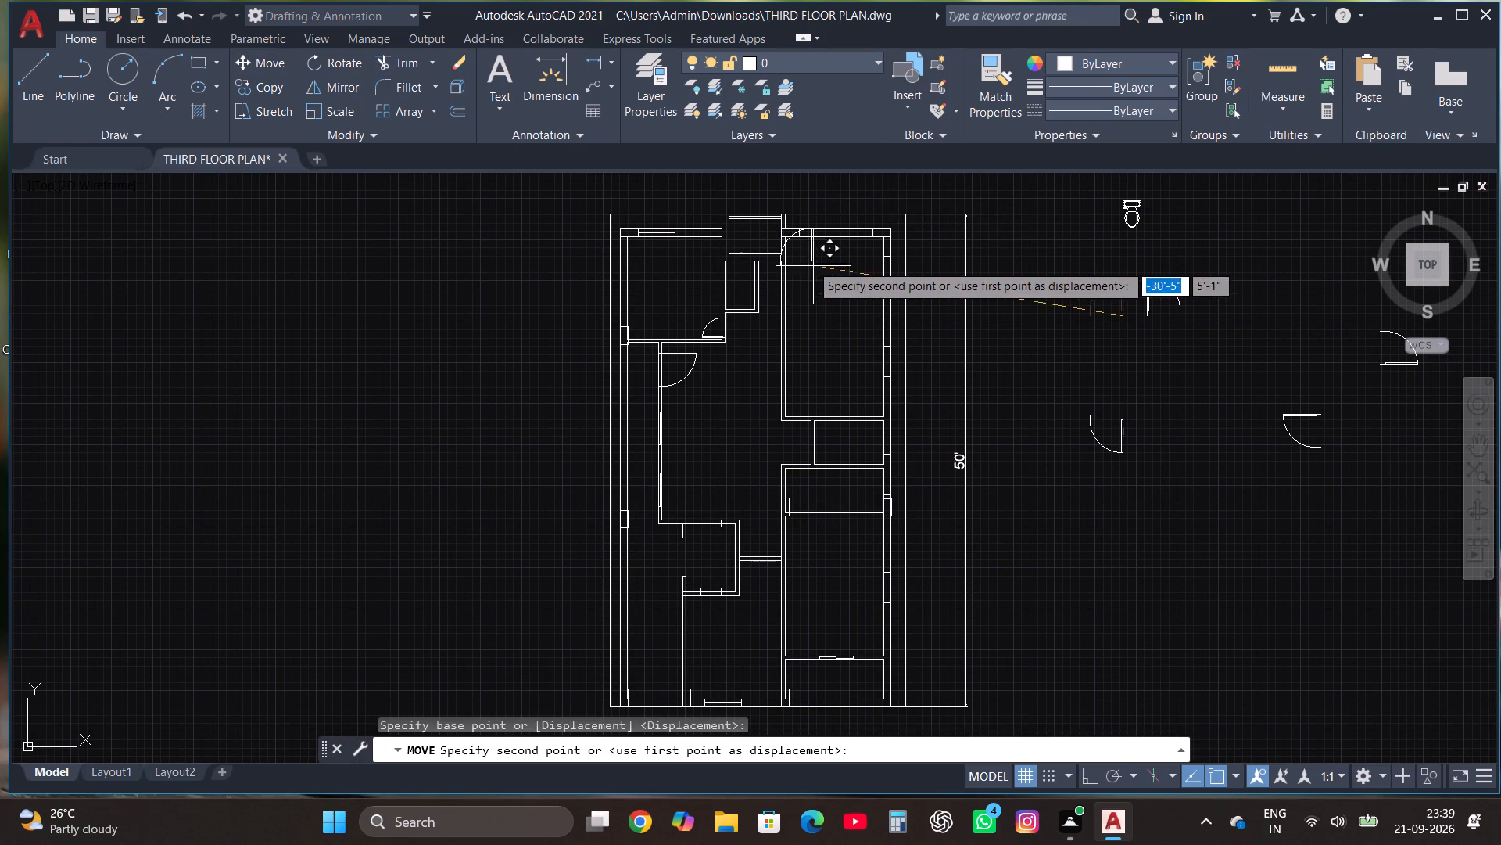
scroll(748, 223, up, 4)
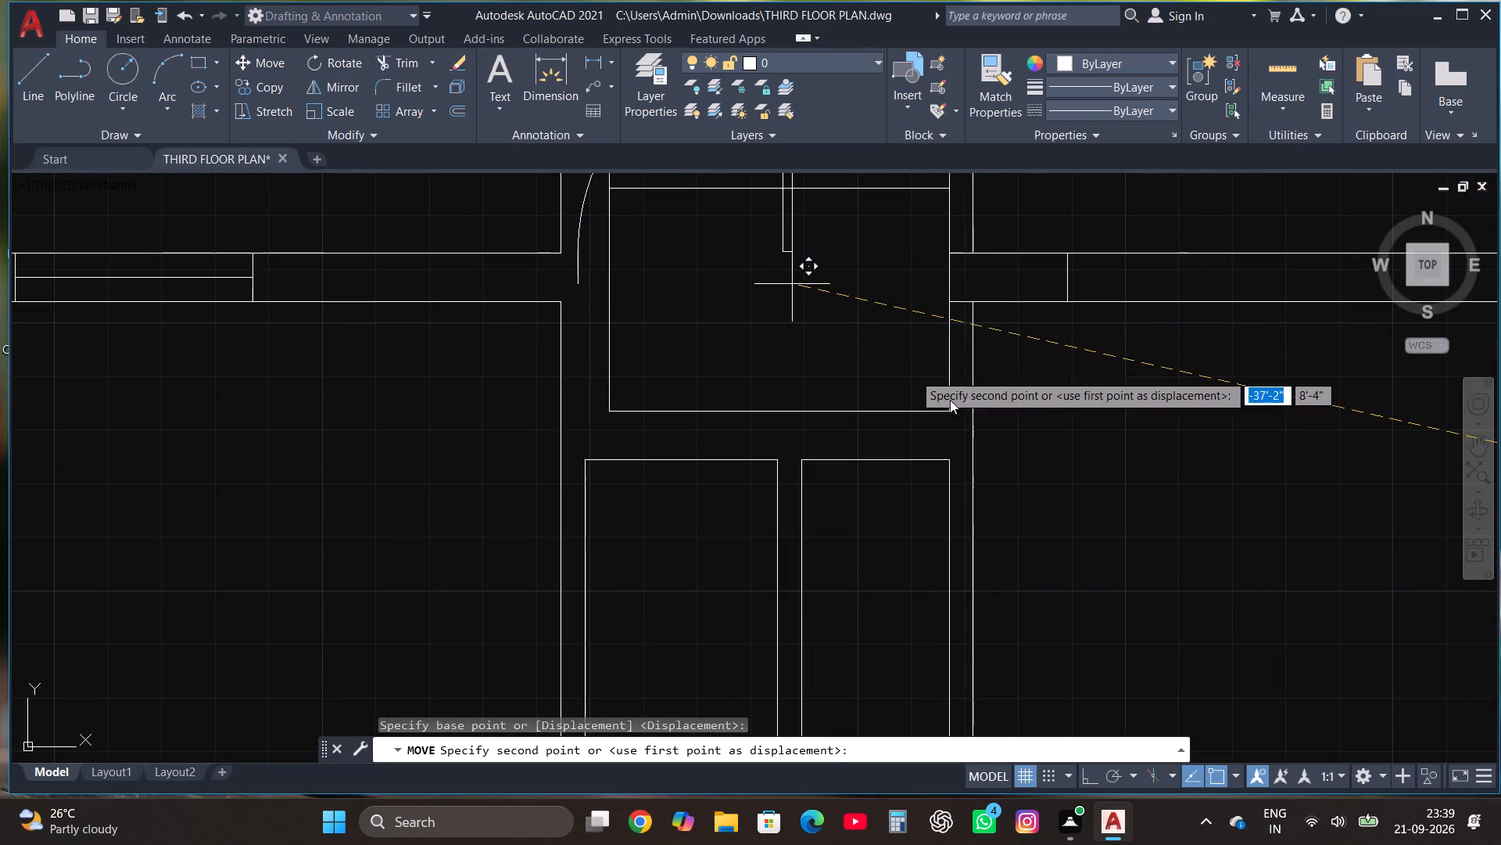
click(942, 464)
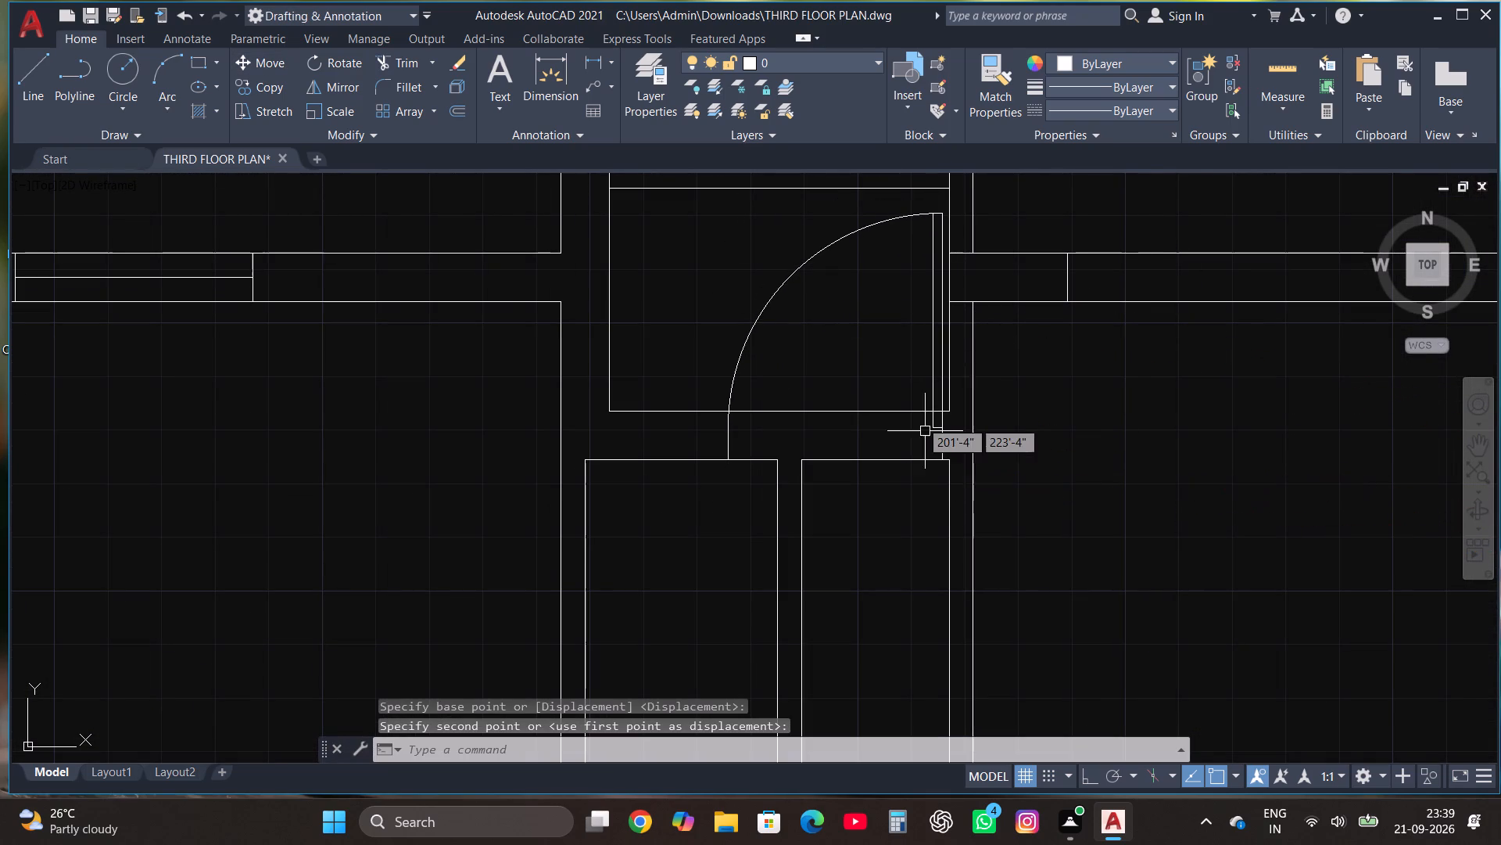
Scale down the top-middle door freehand about its lower hinge corner so it fits the narrow passage width.
click(927, 396)
double_click(932, 398)
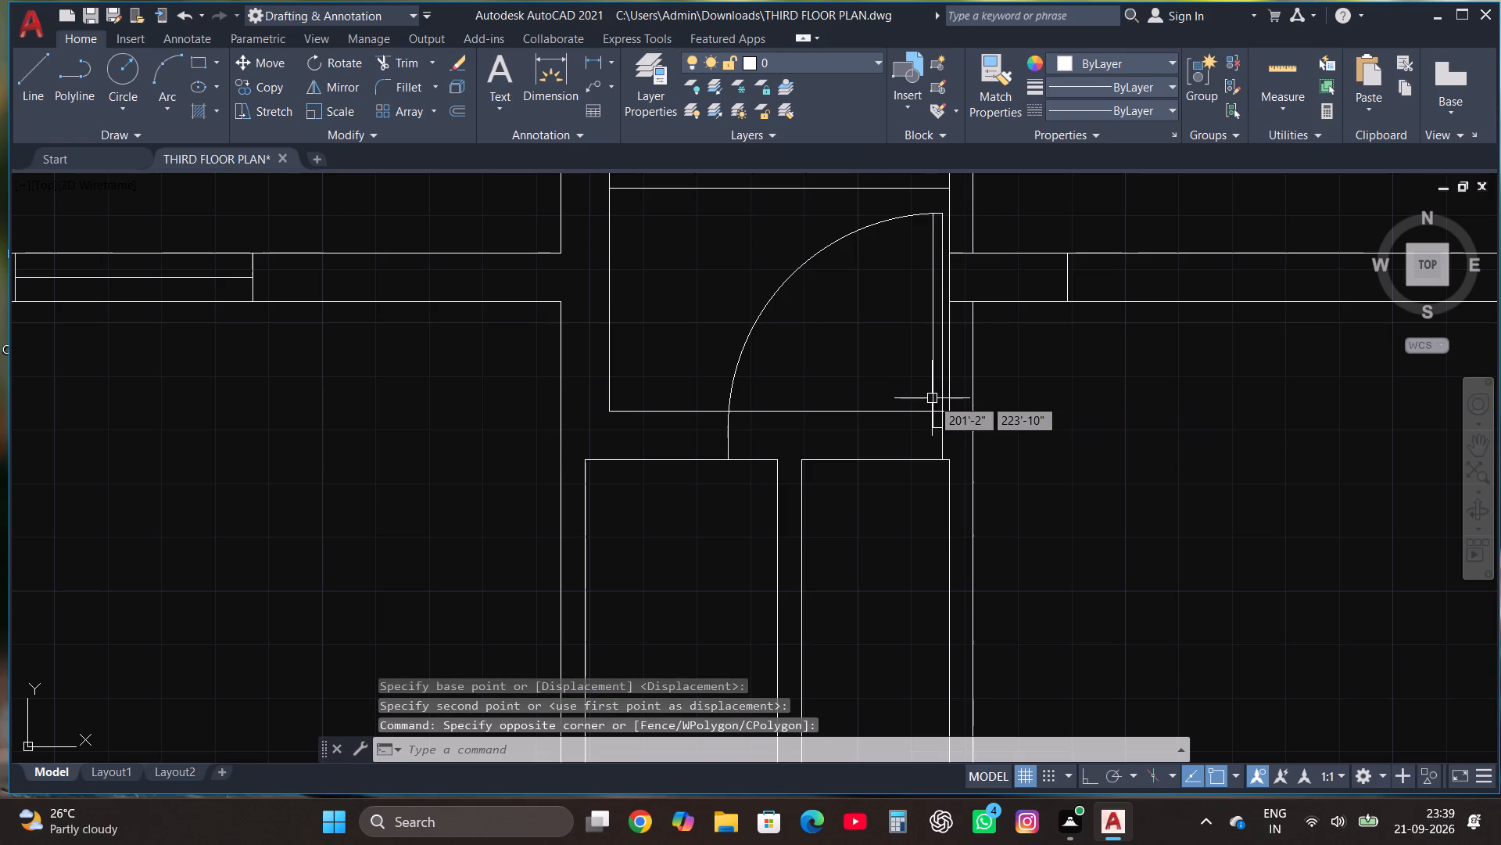
click(932, 391)
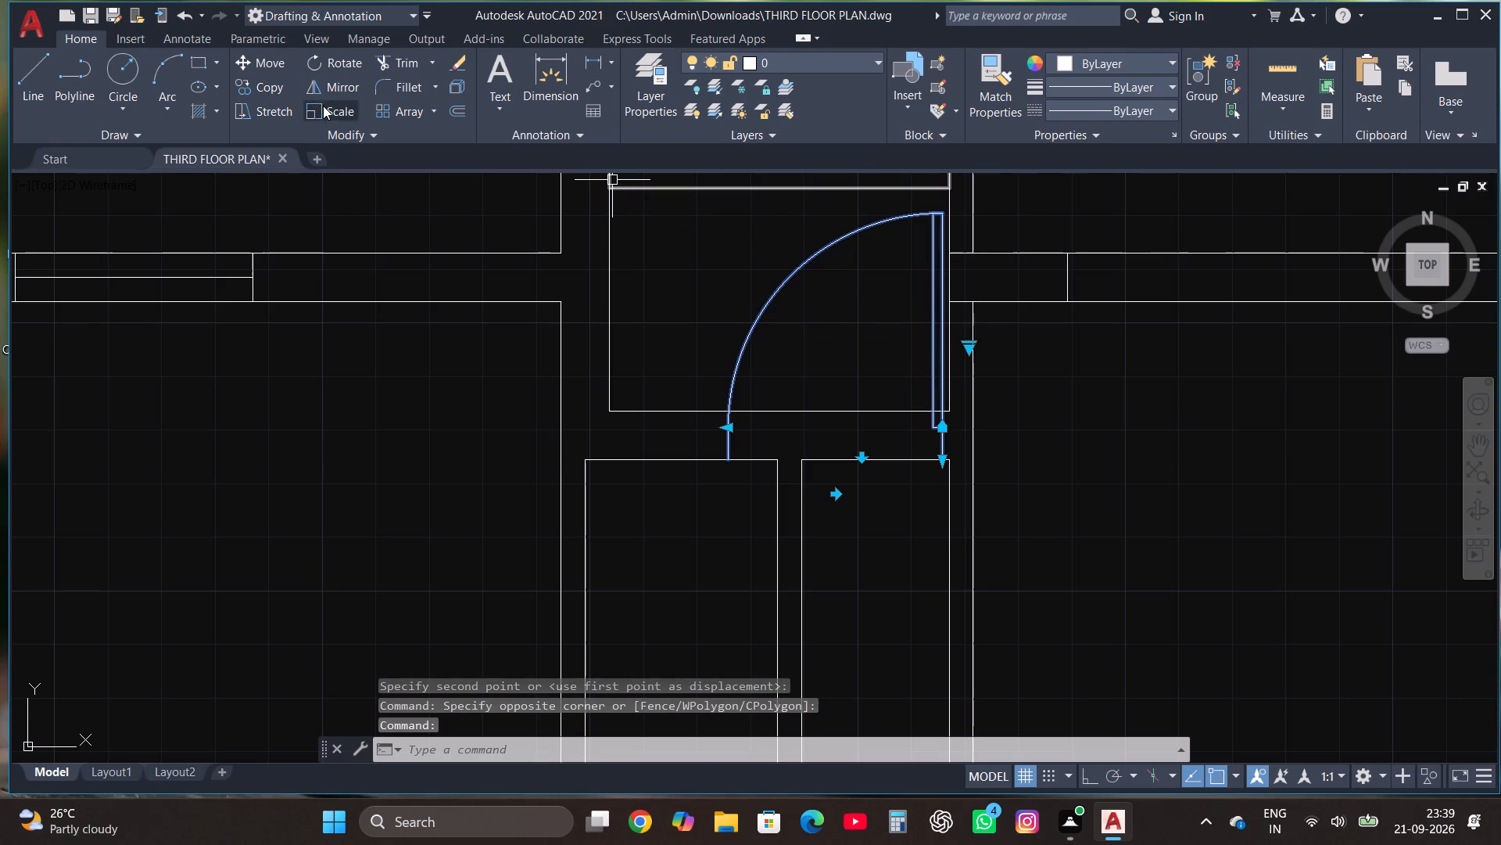
click(324, 107)
click(946, 458)
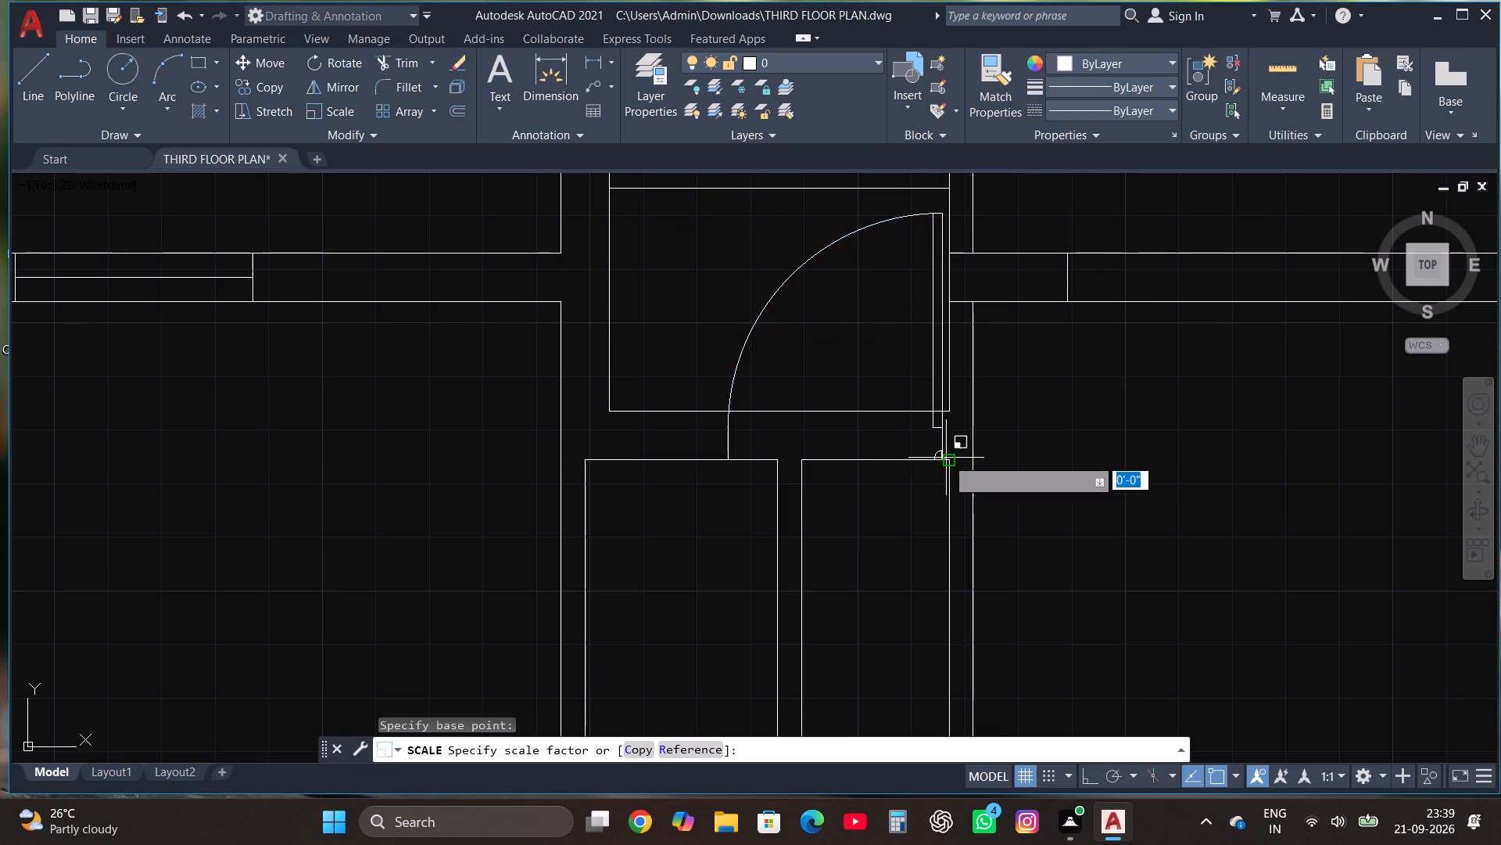
click(903, 394)
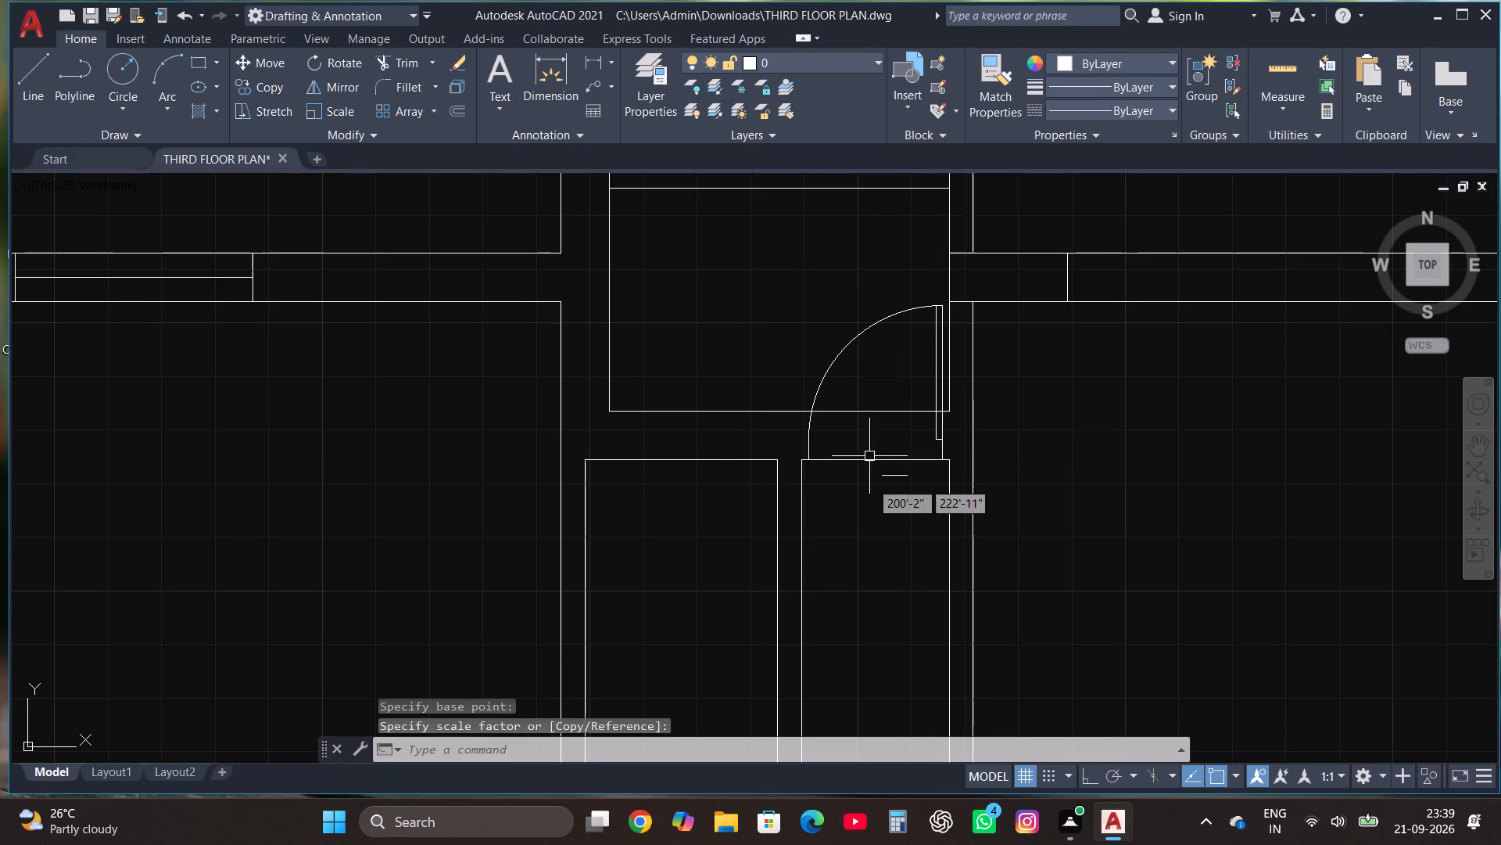
Trim the two horizontal wall lines crossing the top-middle door opening.
click(396, 61)
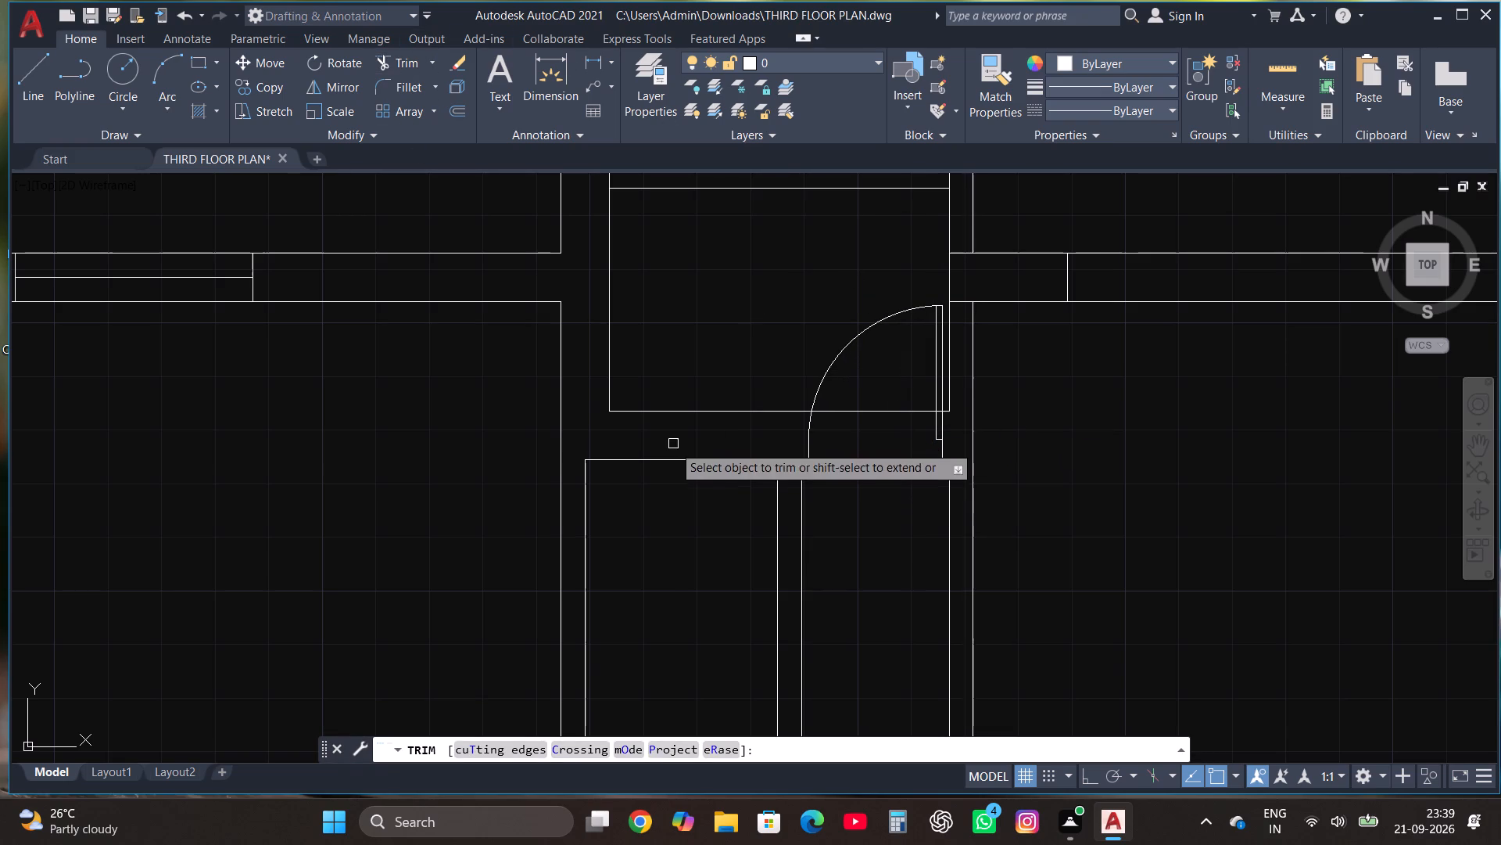
click(869, 396)
click(859, 596)
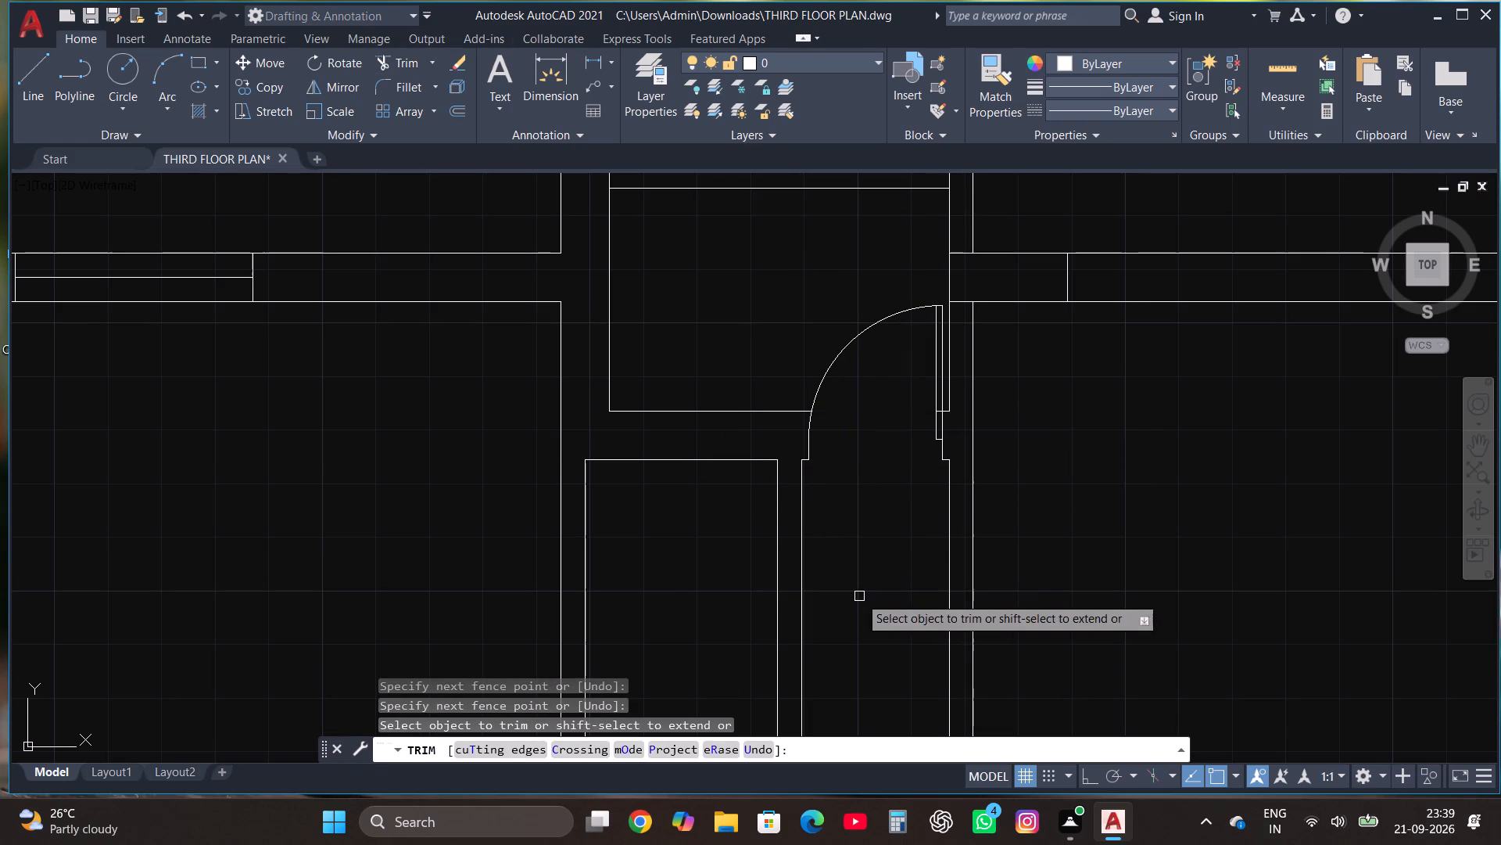
Trim the vertical wall lines across the top-left room's door opening, including the leftover stubs beyond the door frame.
scroll(867, 523, down, 3)
scroll(800, 639, up, 2)
click(752, 590)
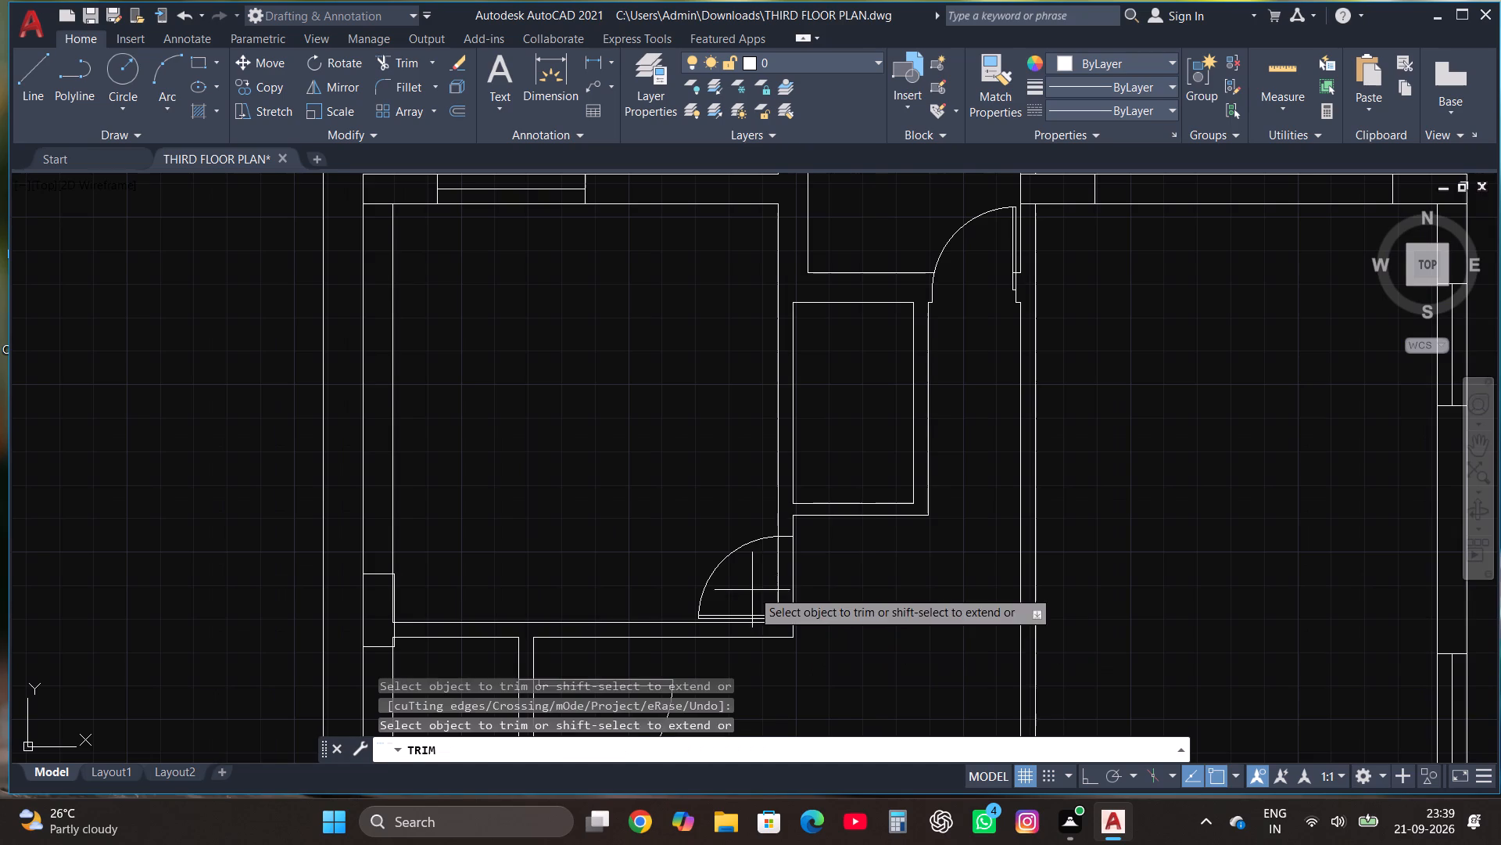
click(851, 587)
scroll(851, 587, down, 2)
scroll(851, 587, up, 3)
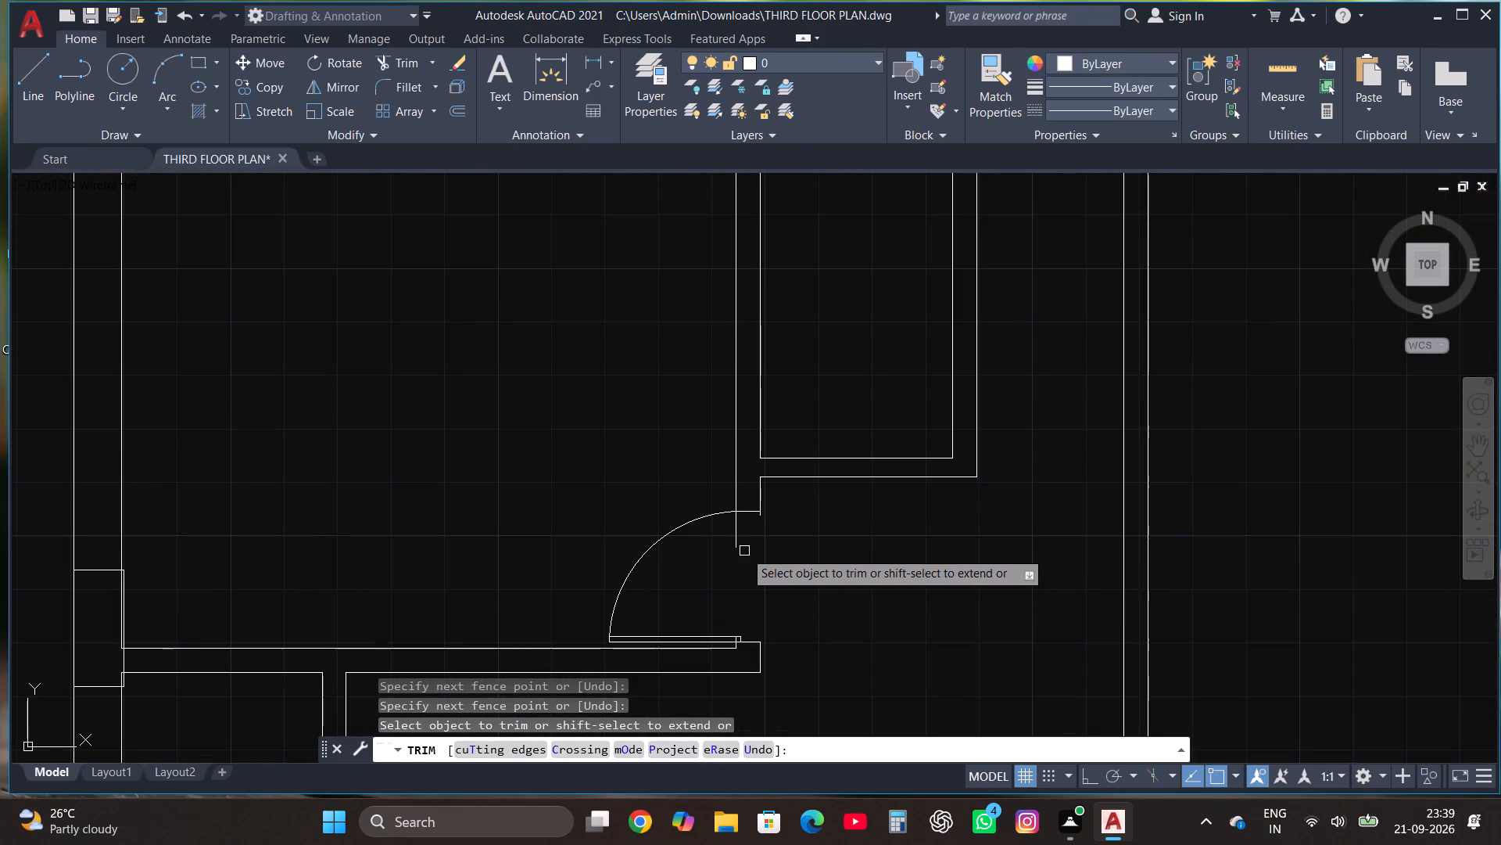
click(735, 529)
scroll(758, 521, up, 2)
click(764, 509)
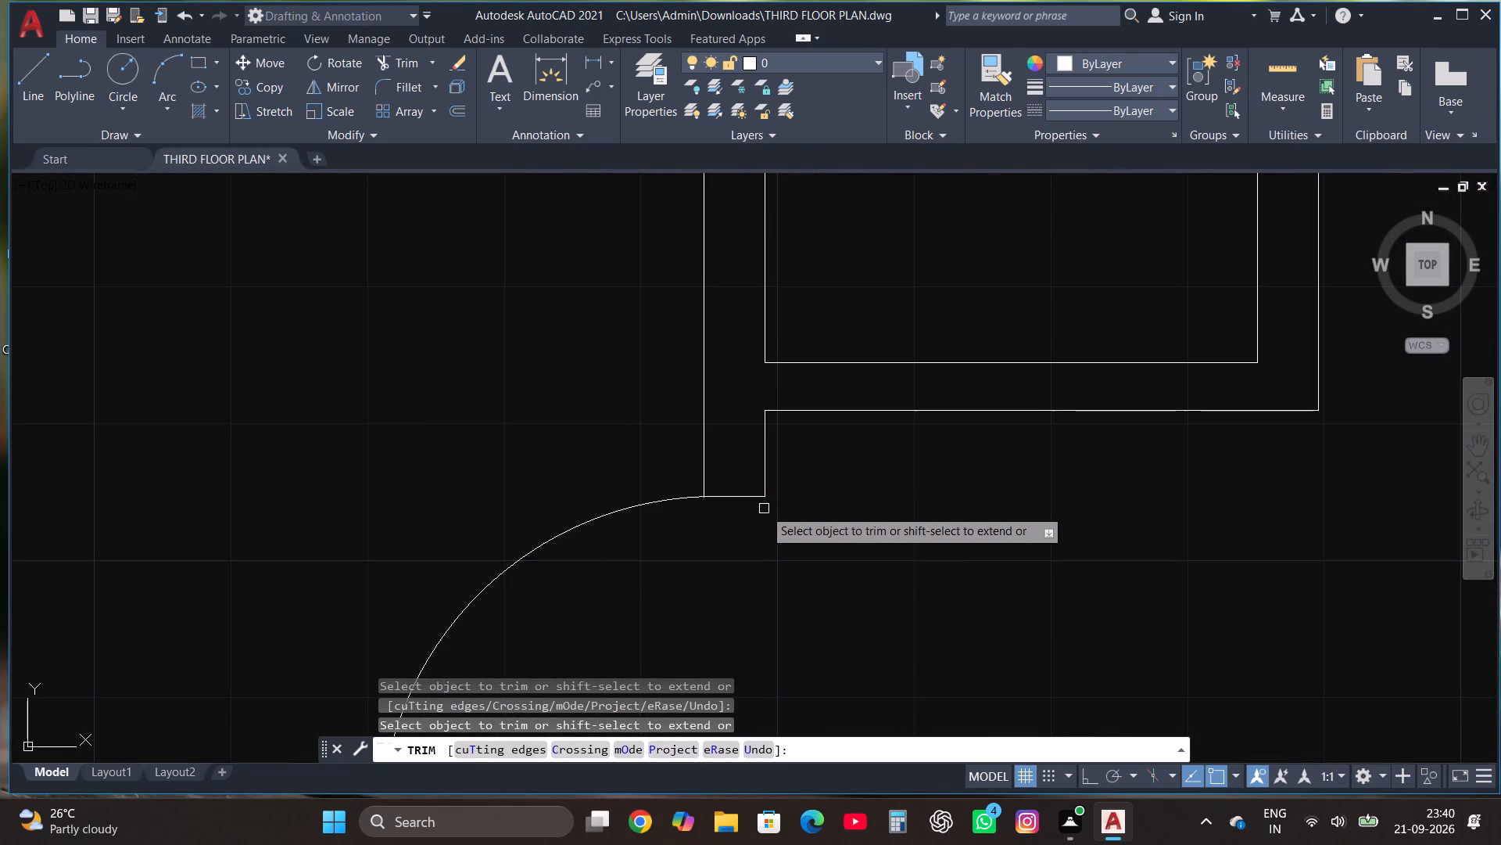
Trim the vertical wall lines across the door opening just below the top-left room and end the trimming.
scroll(824, 513, down, 5)
scroll(722, 635, up, 2)
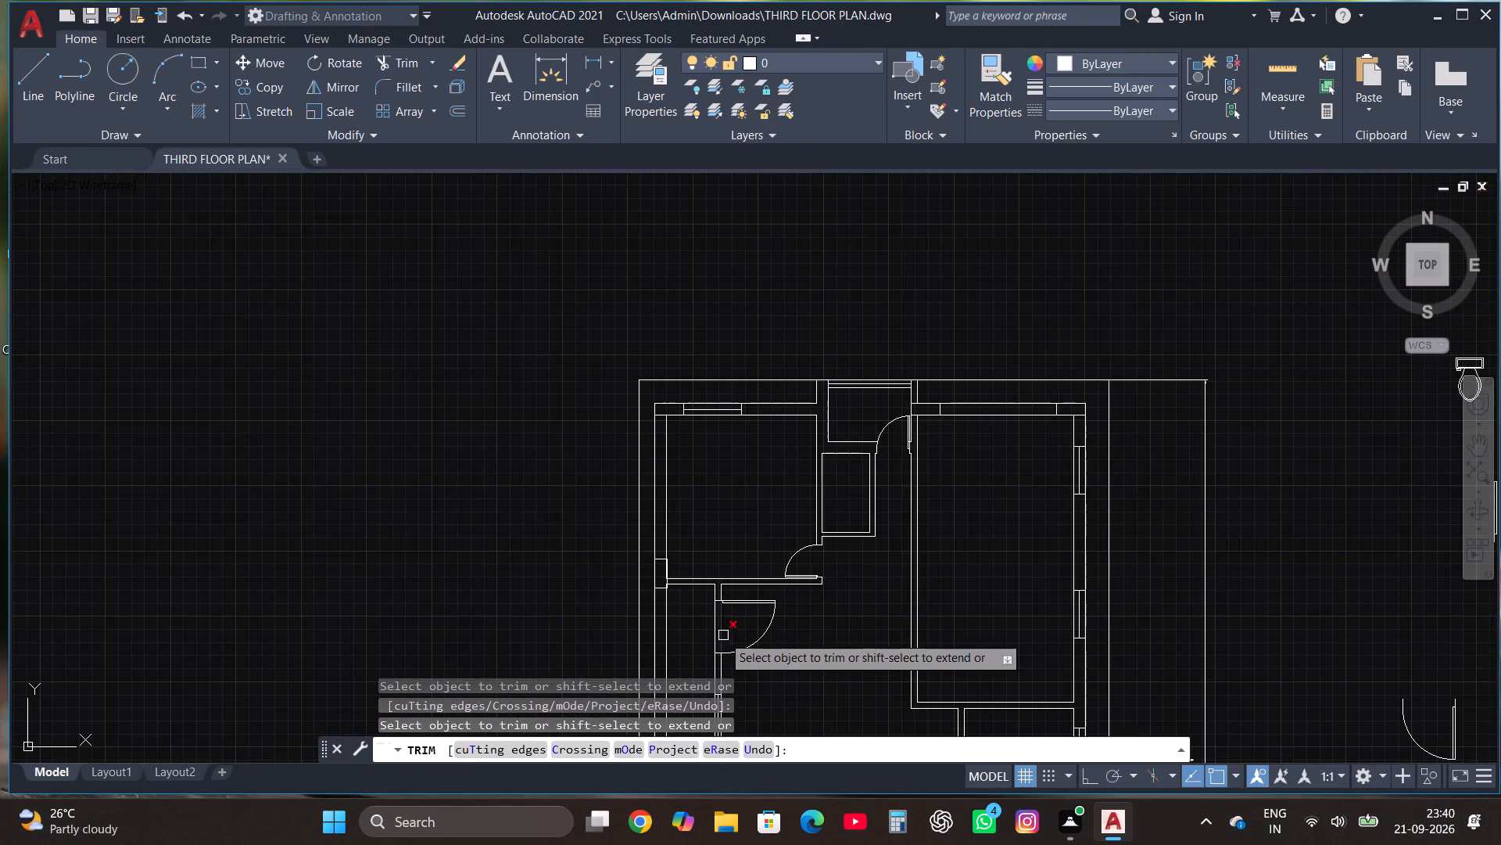
scroll(721, 634, up, 1)
click(721, 626)
click(666, 589)
scroll(731, 581, down, 2)
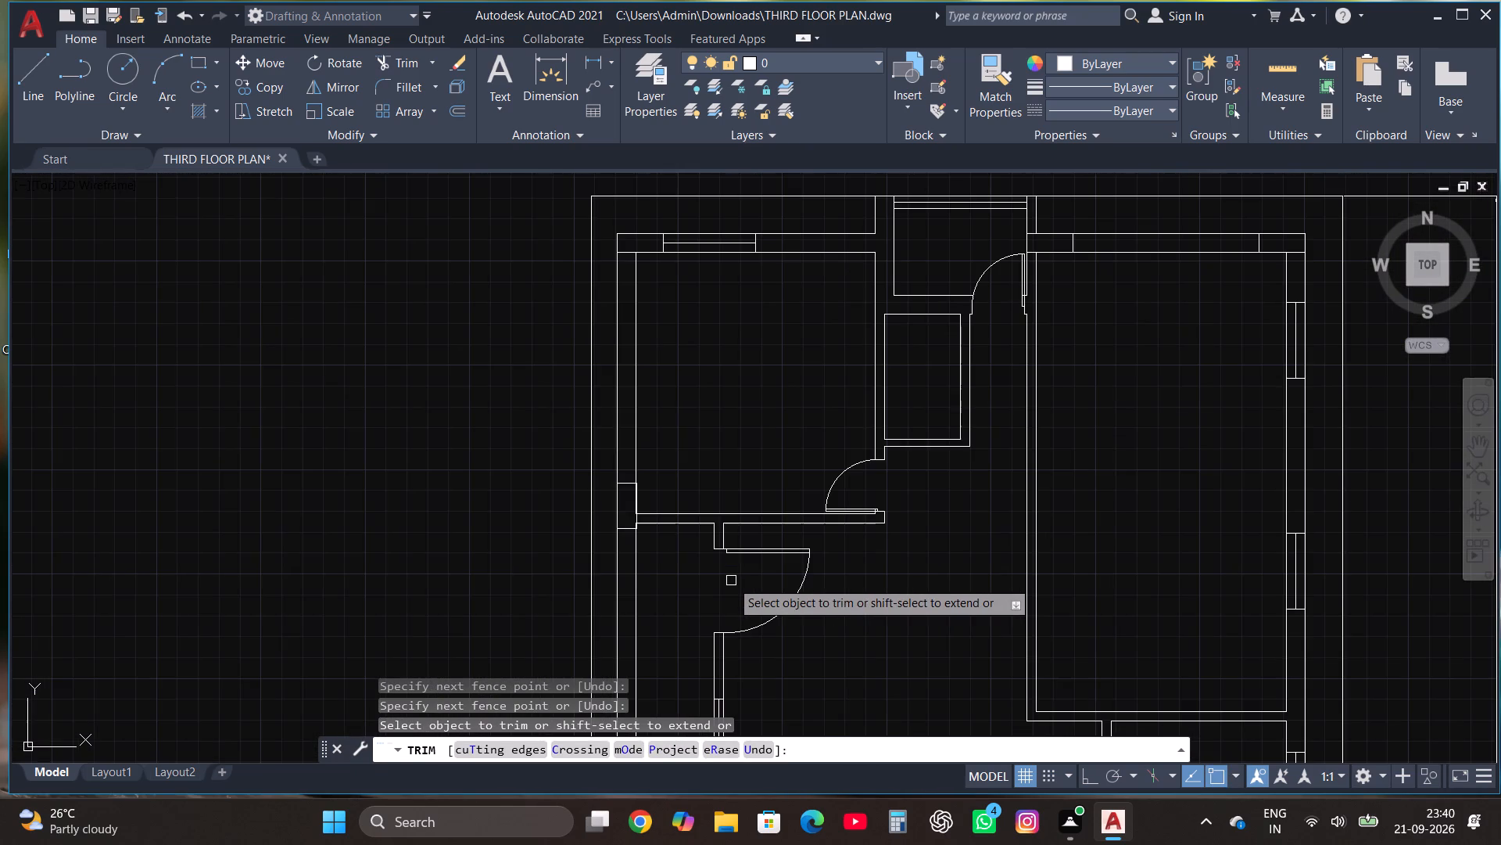
key(Escape)
Mirror the remaining upper door below the toilet about a vertical line through its arc end, with Ortho on, keeping the original.
scroll(734, 578, down, 4)
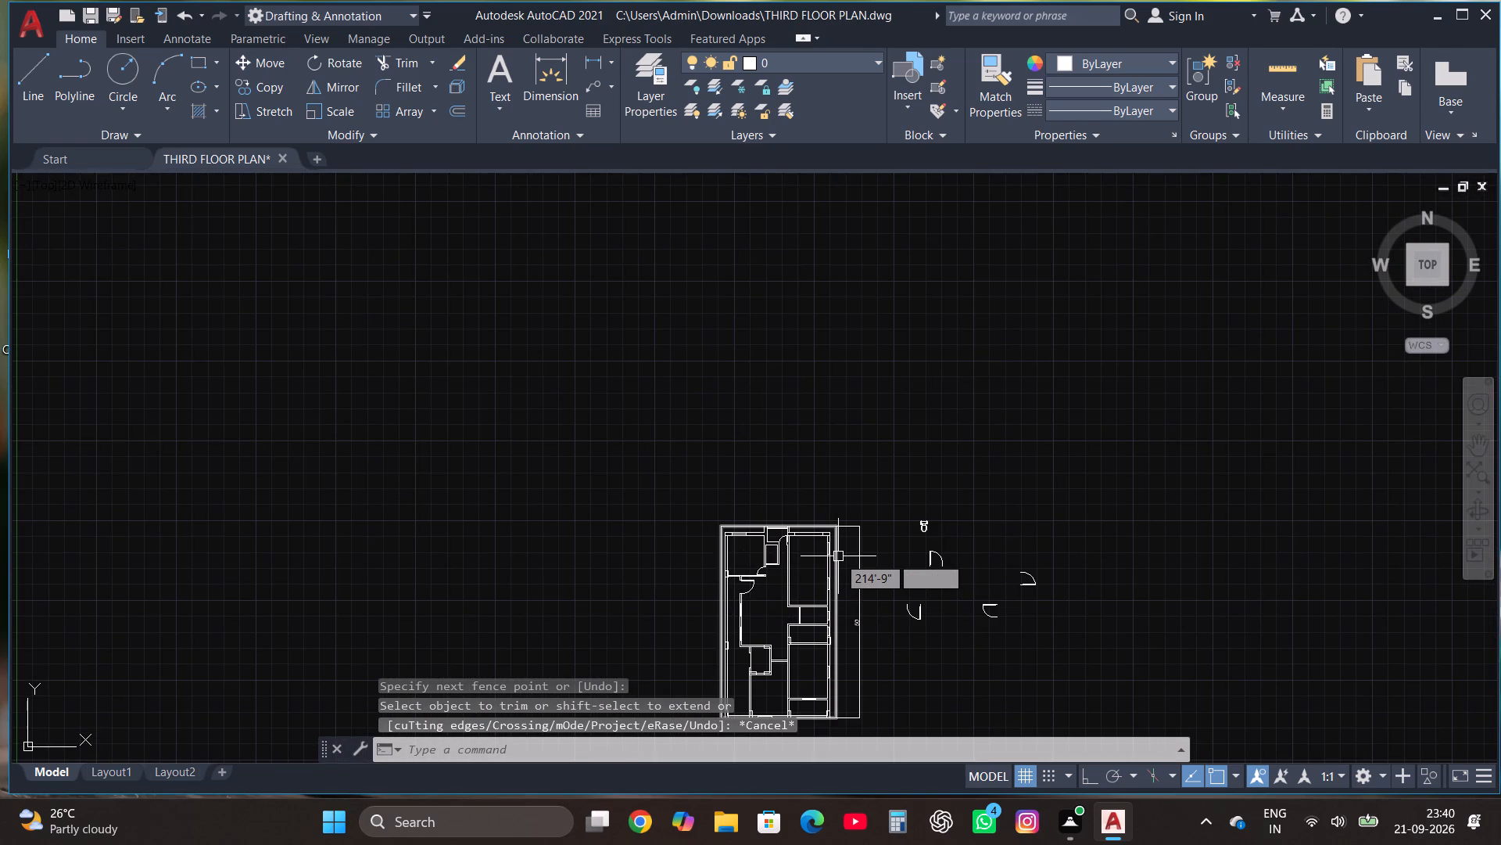
scroll(758, 616, up, 2)
scroll(758, 616, down, 1)
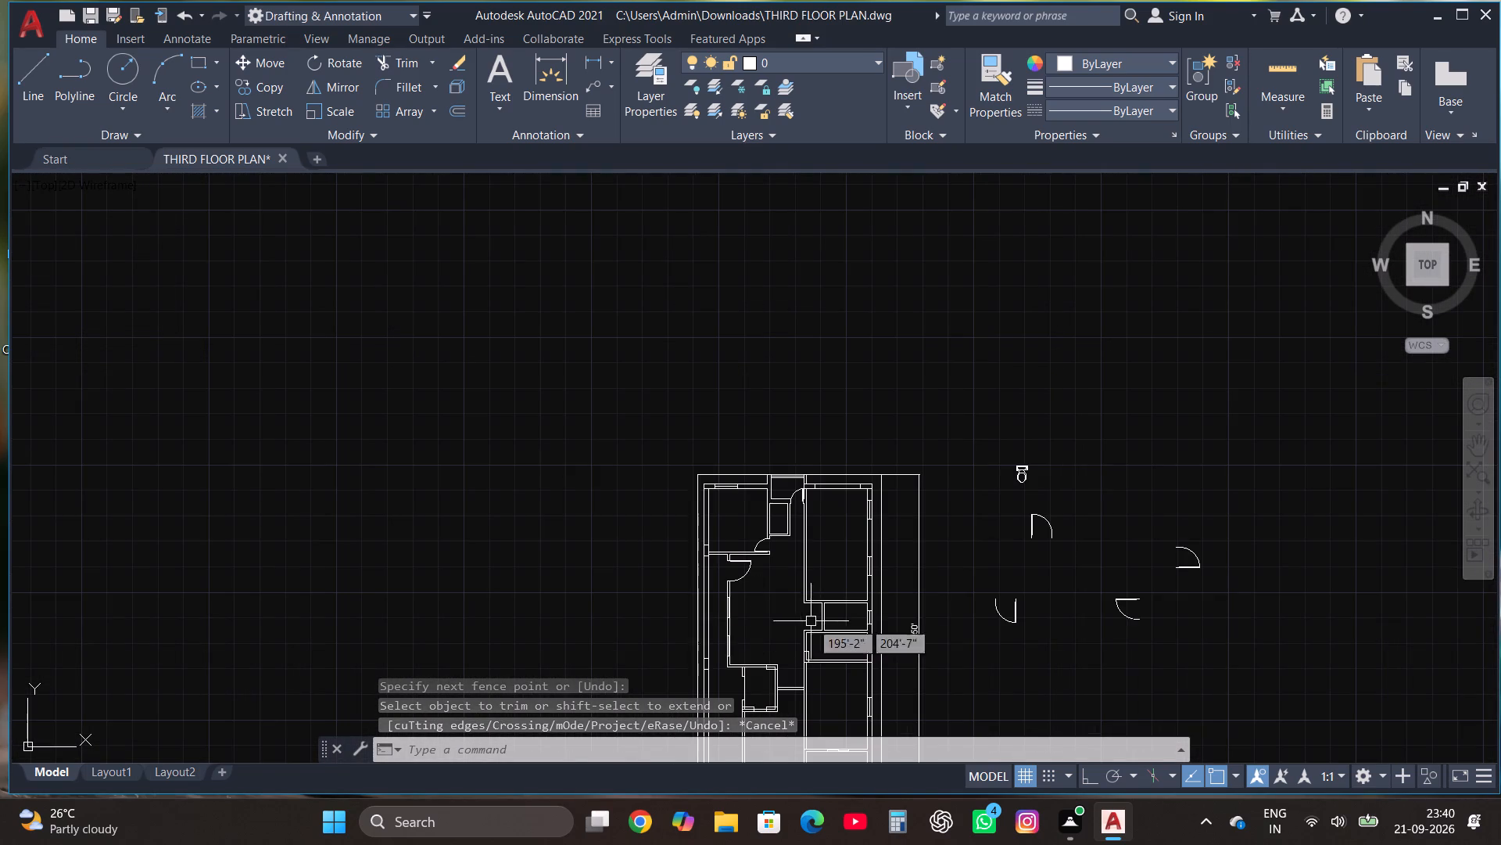
scroll(1125, 564, up, 2)
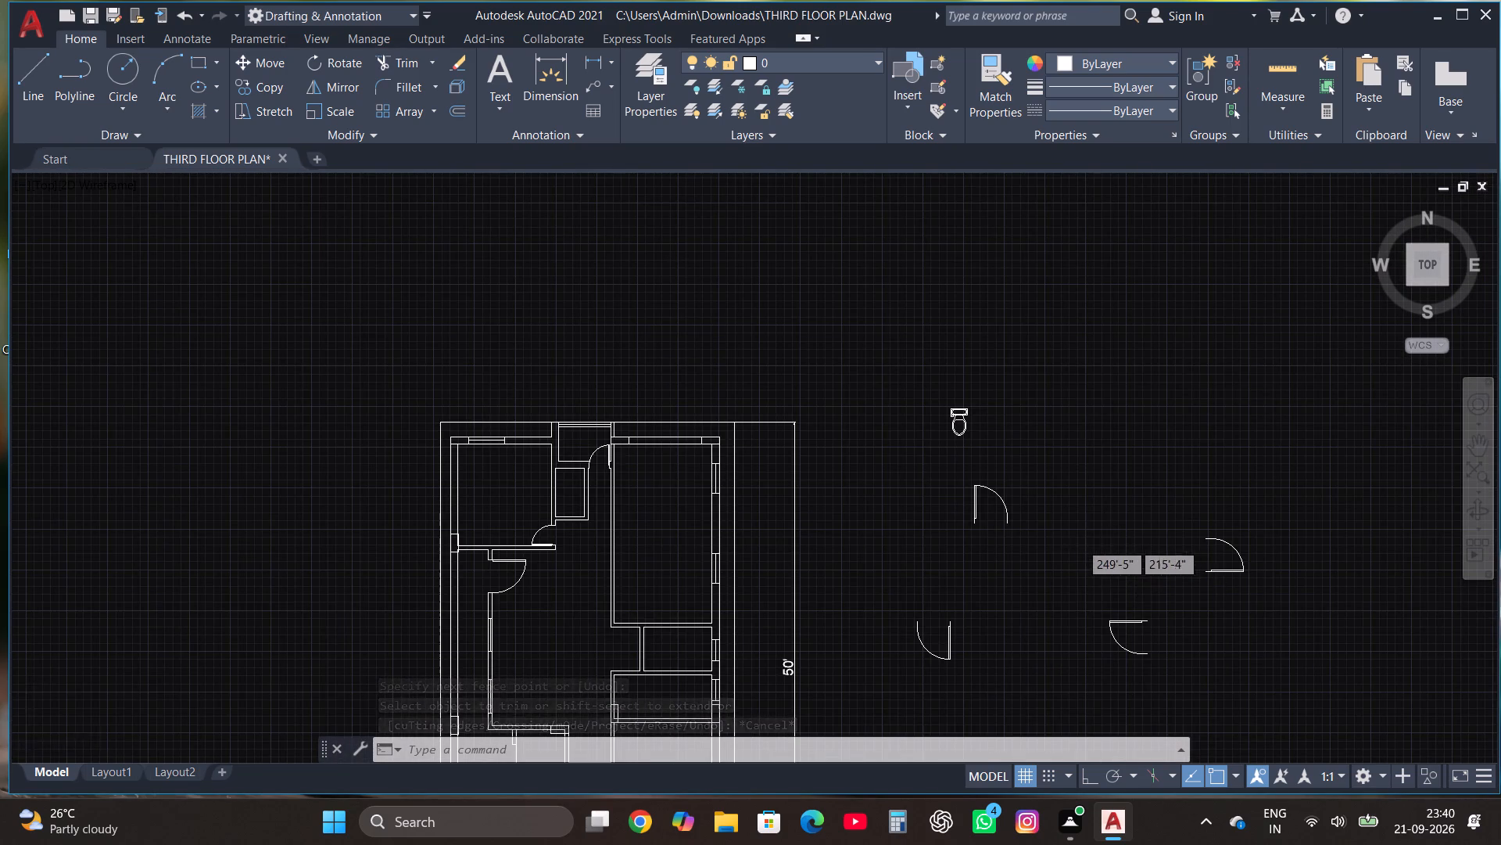
click(1034, 548)
click(874, 442)
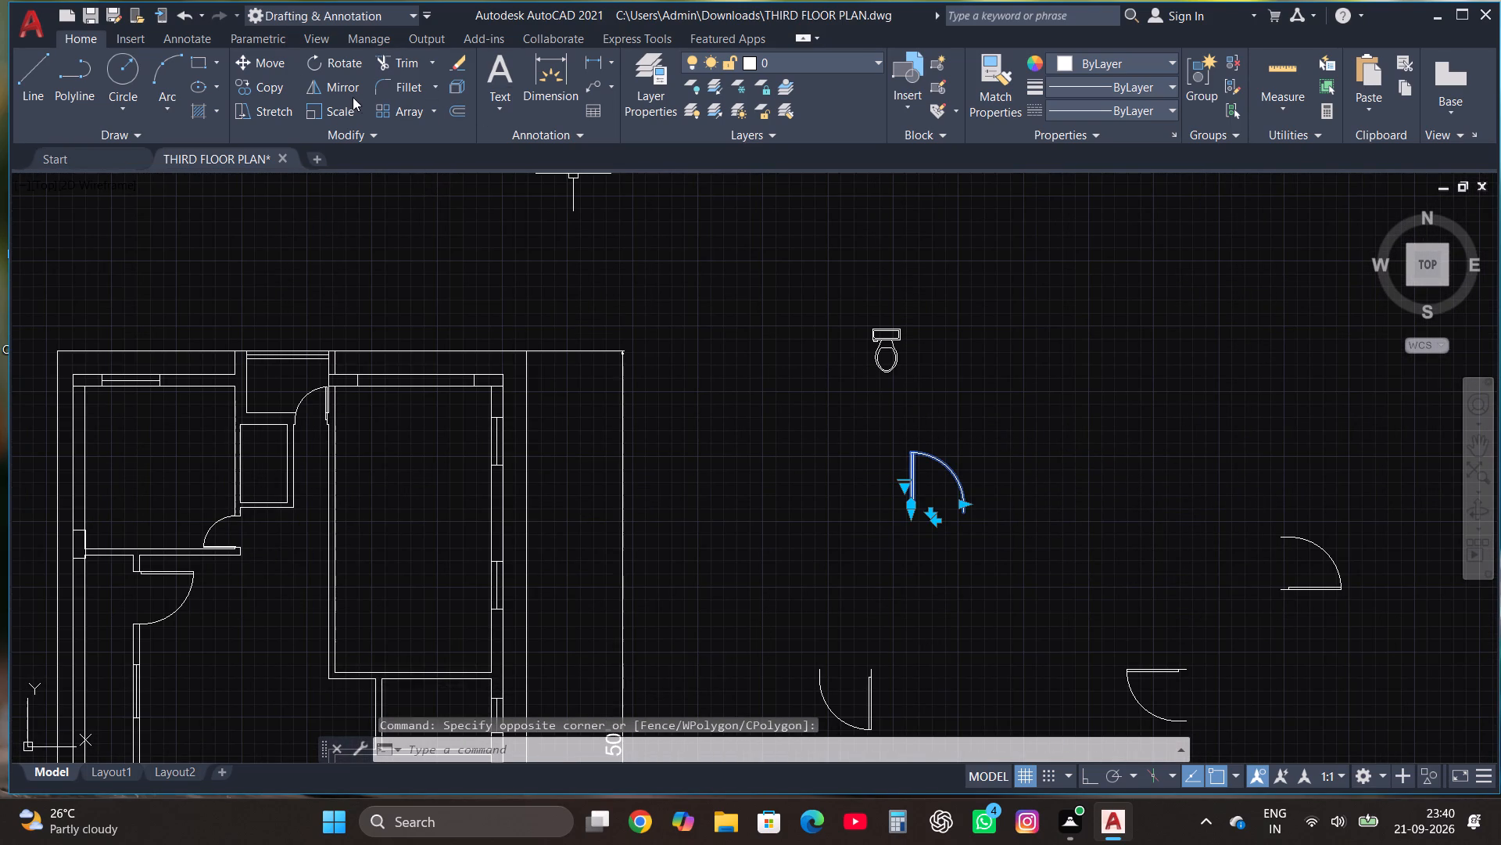
click(351, 89)
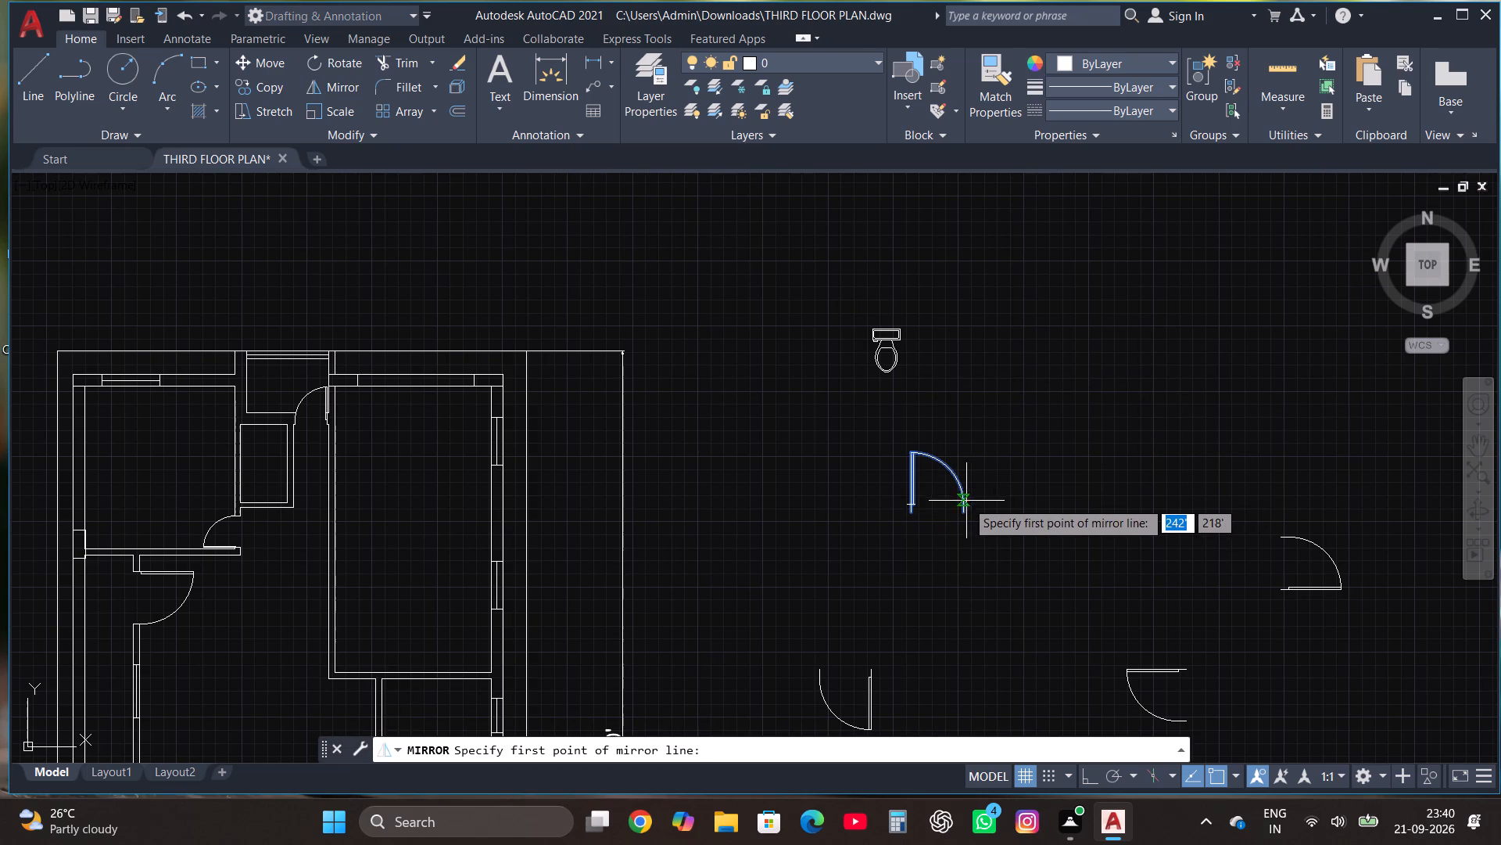
click(962, 509)
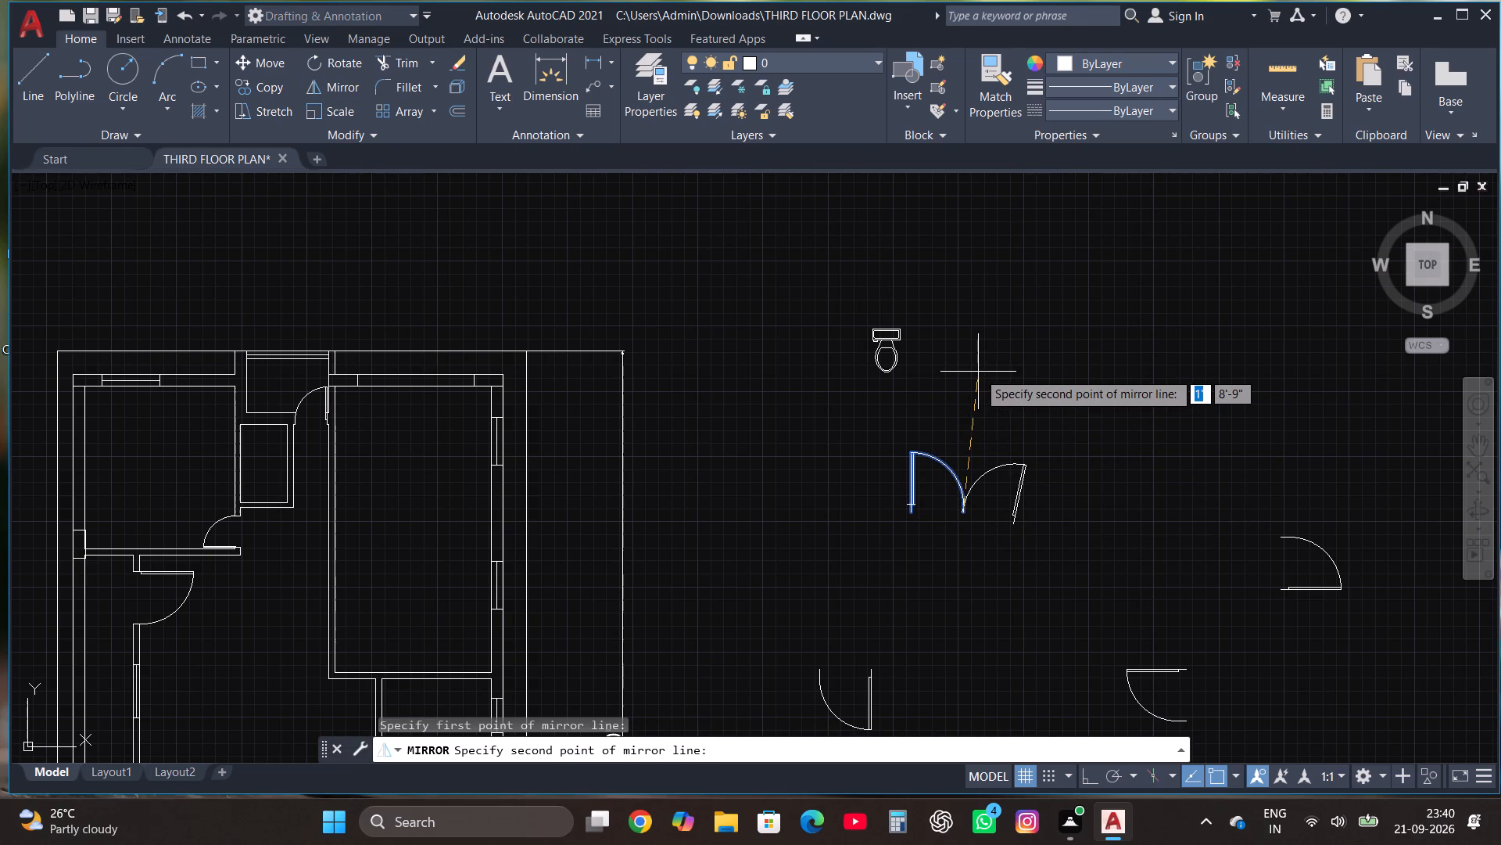
key(F7)
key(F8)
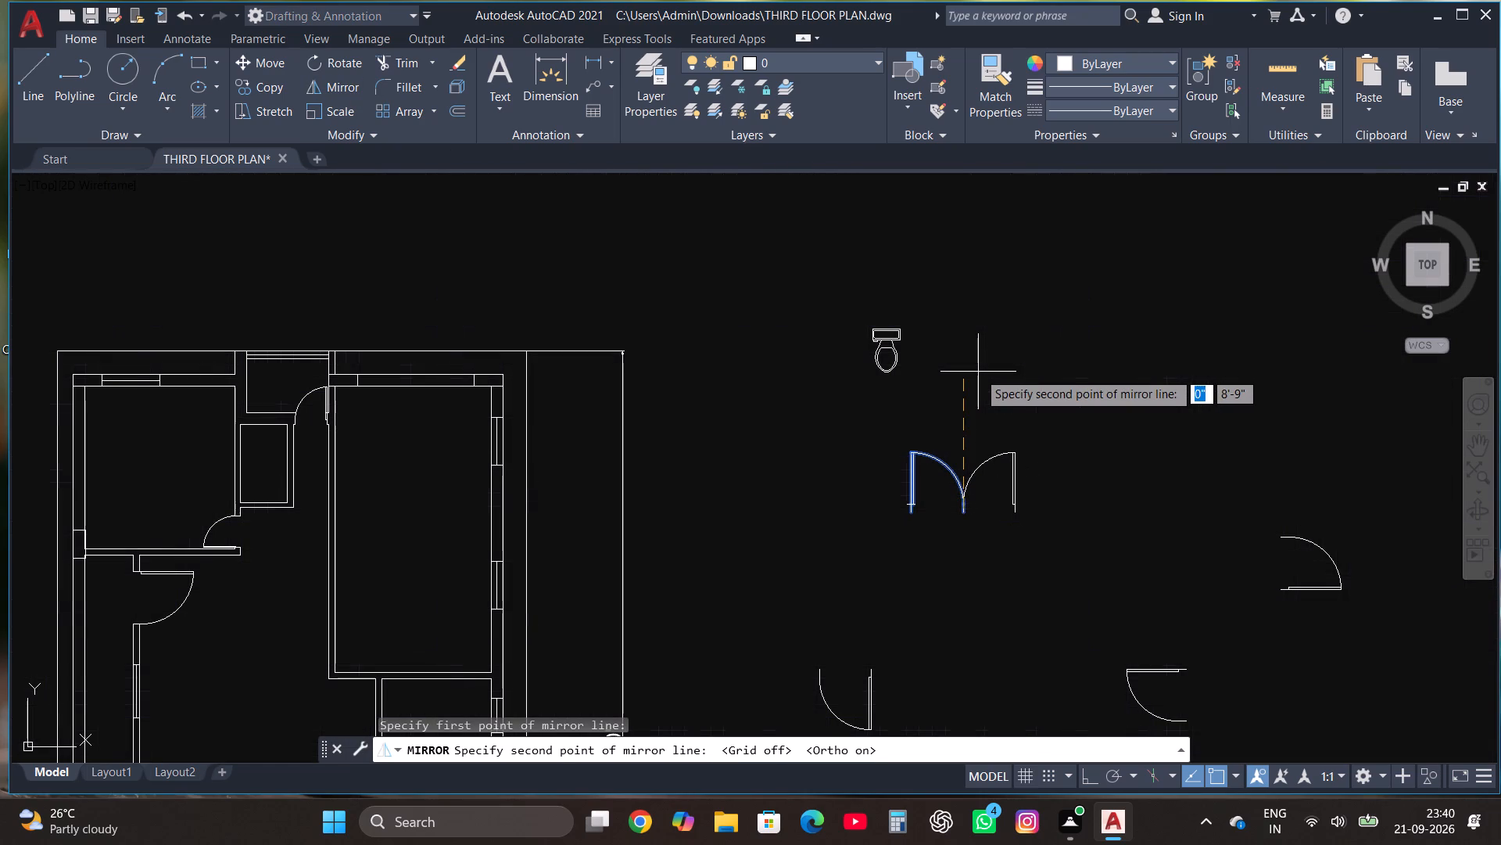
click(978, 372)
drag(1019, 432, 978, 372)
Scale the mirrored double door below the toilet down to about half size from its lower-left corner.
click(1038, 532)
click(833, 393)
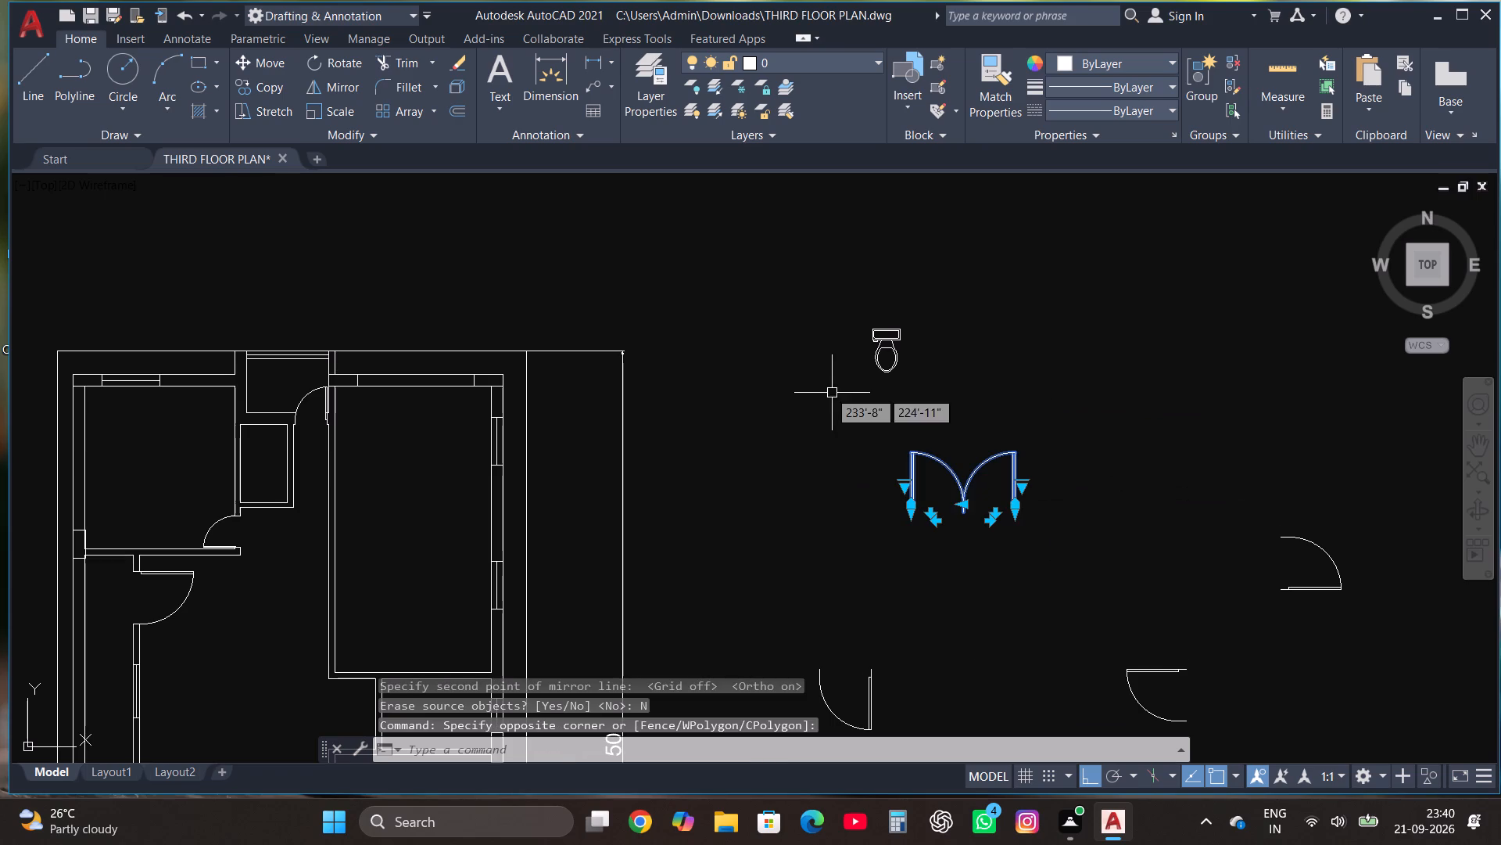
click(360, 105)
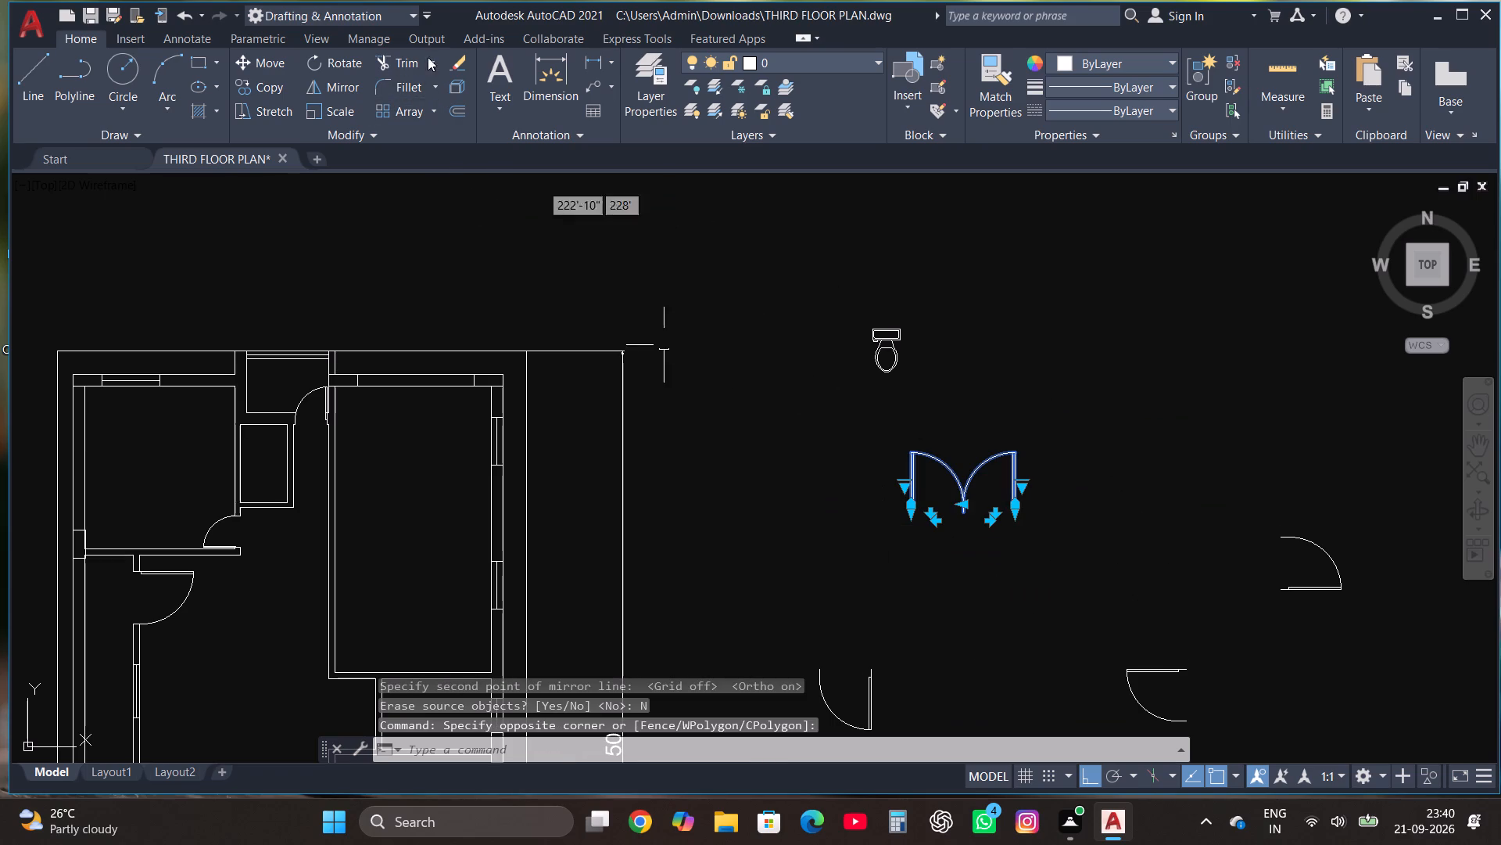
click(320, 111)
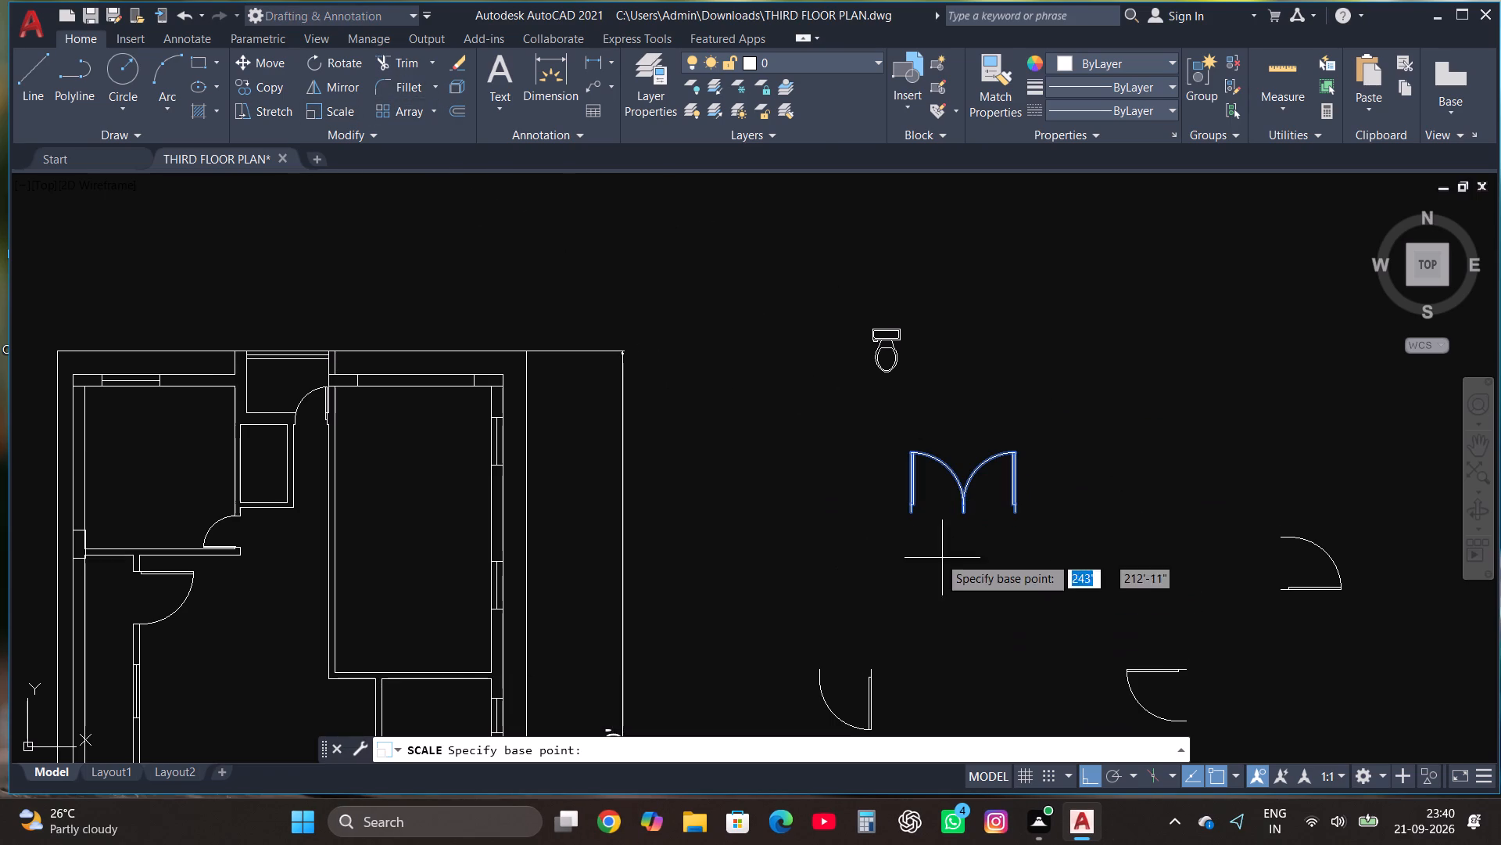
click(905, 512)
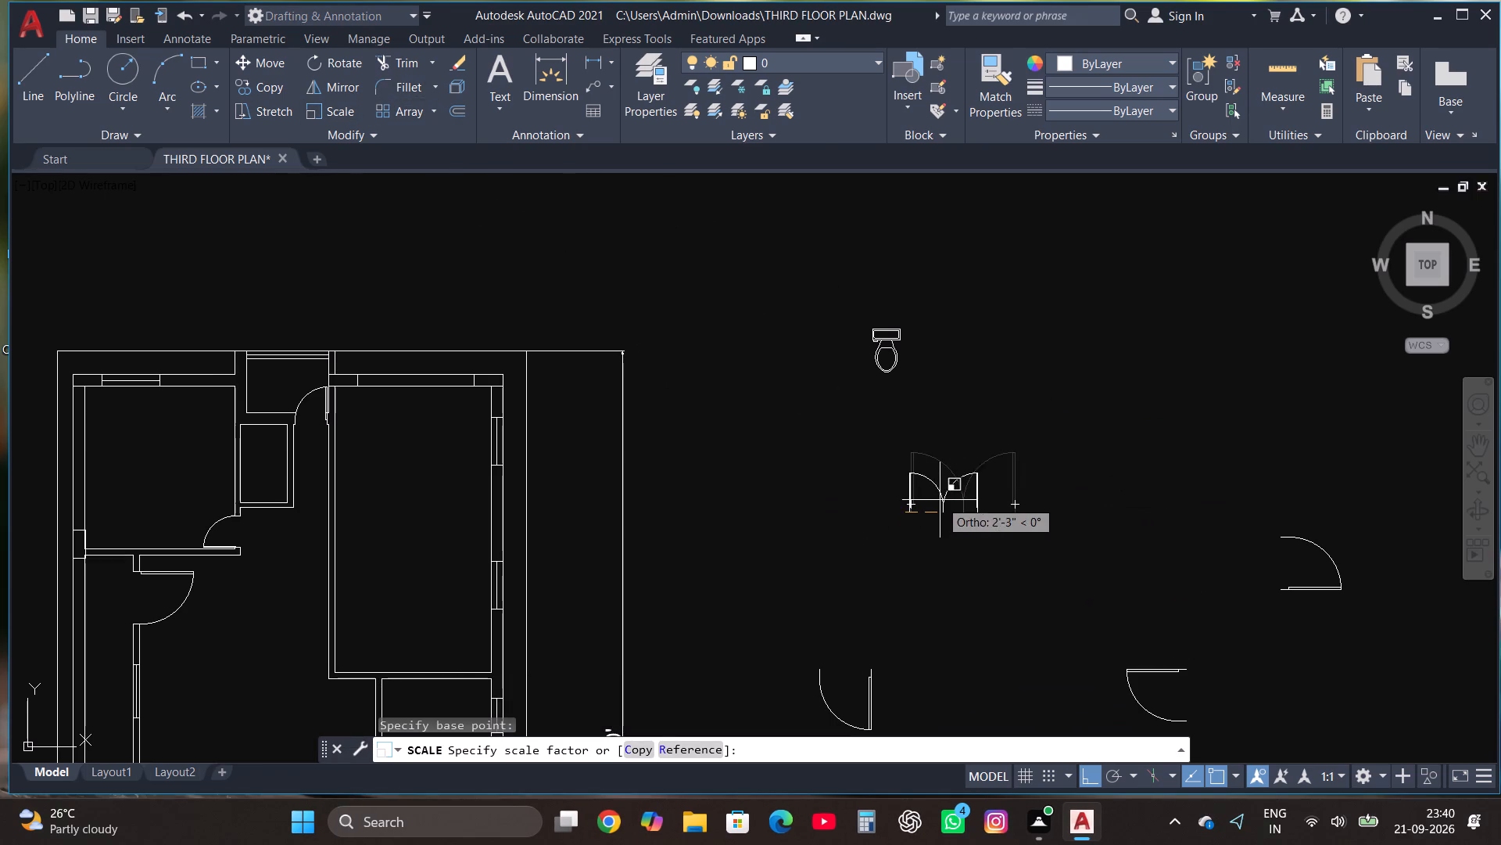
click(933, 502)
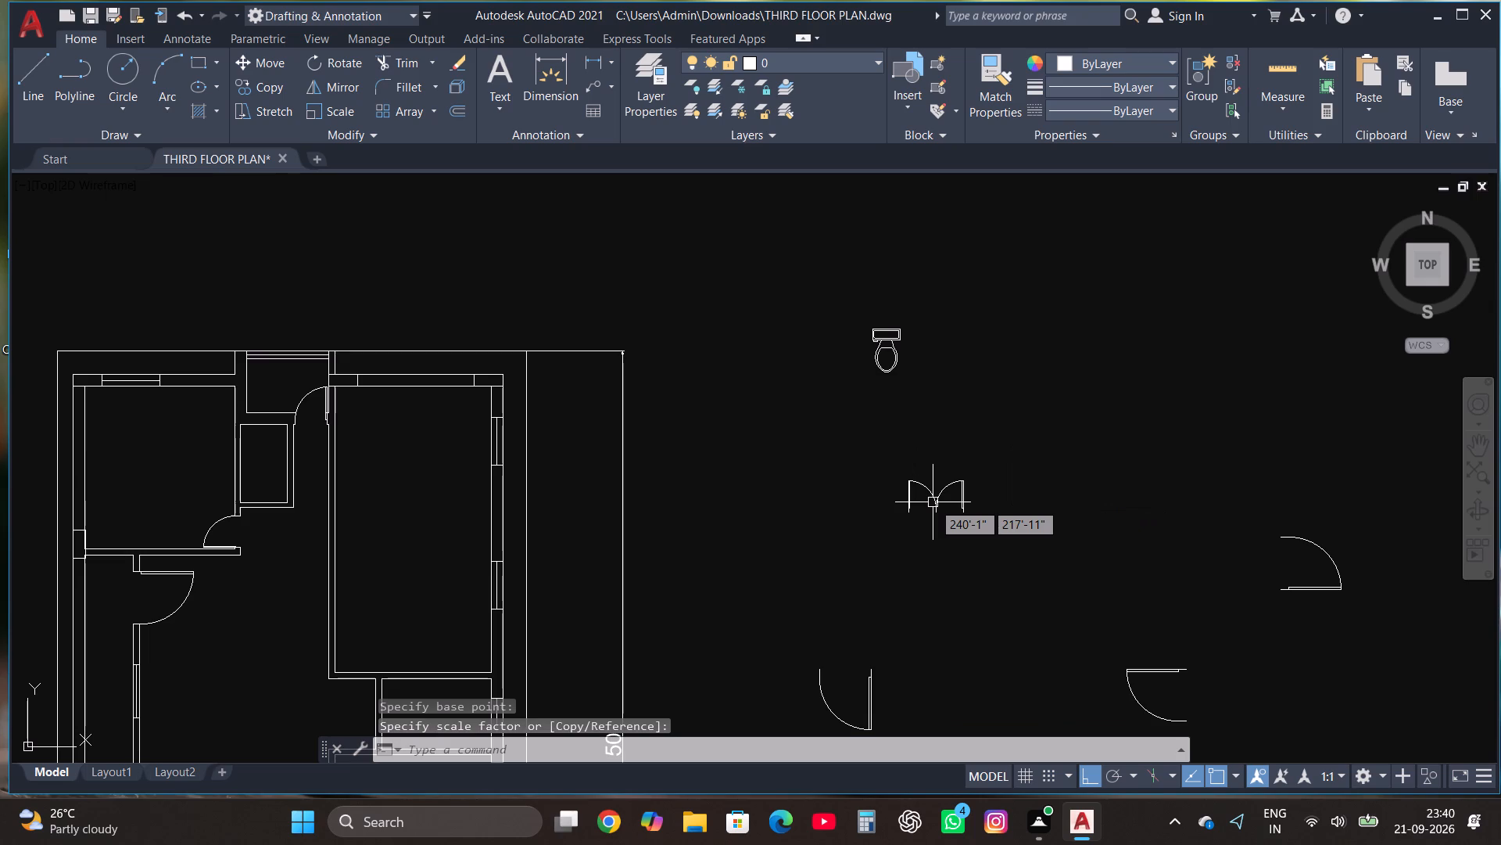
Move the double door by its lower-left corner, with Ortho off, onto the bottom wall of the small top-middle room.
click(808, 575)
click(1061, 413)
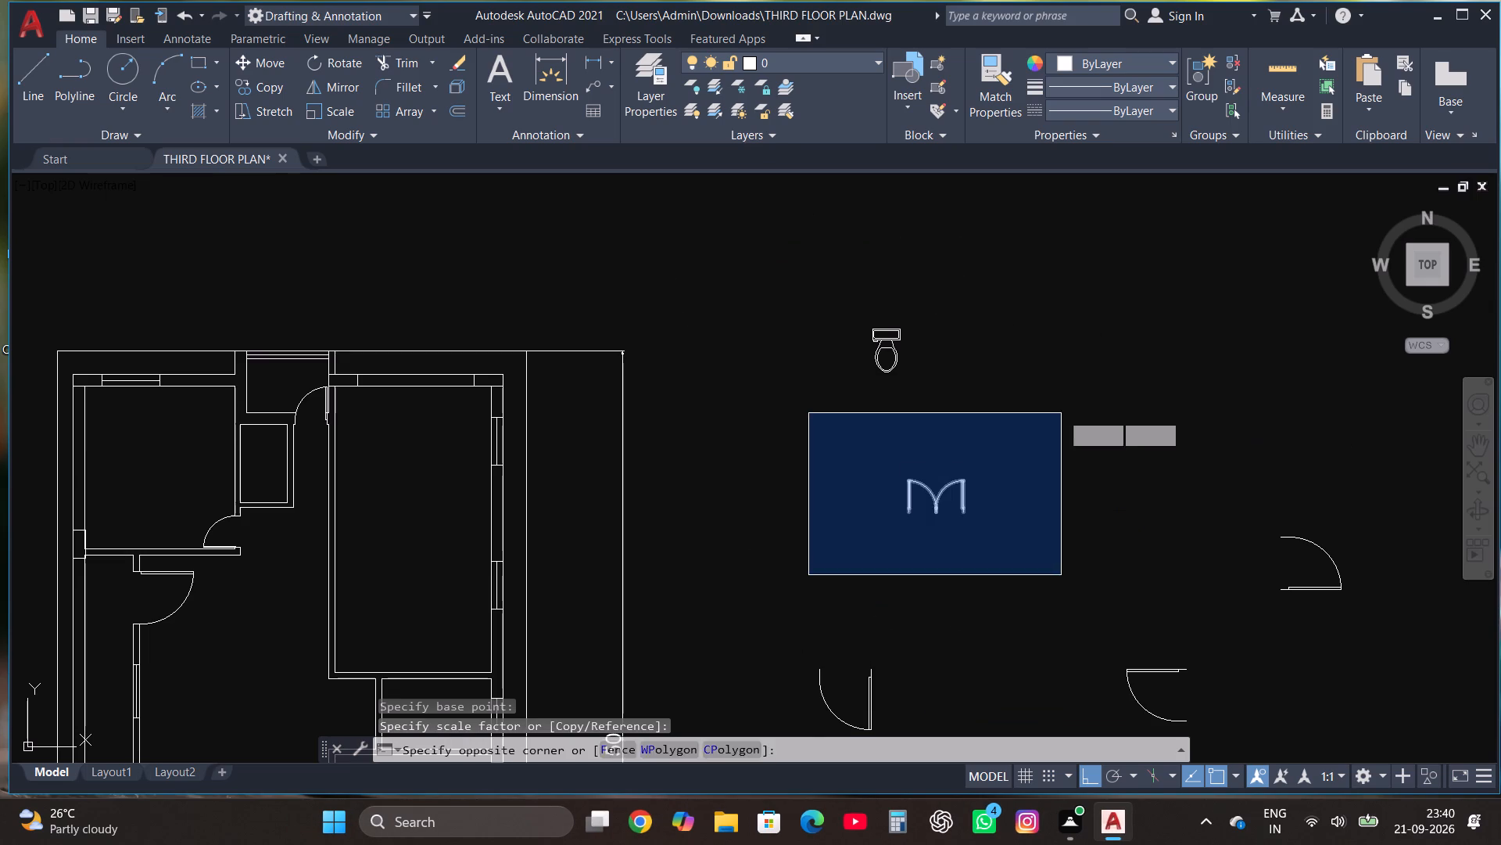
click(278, 72)
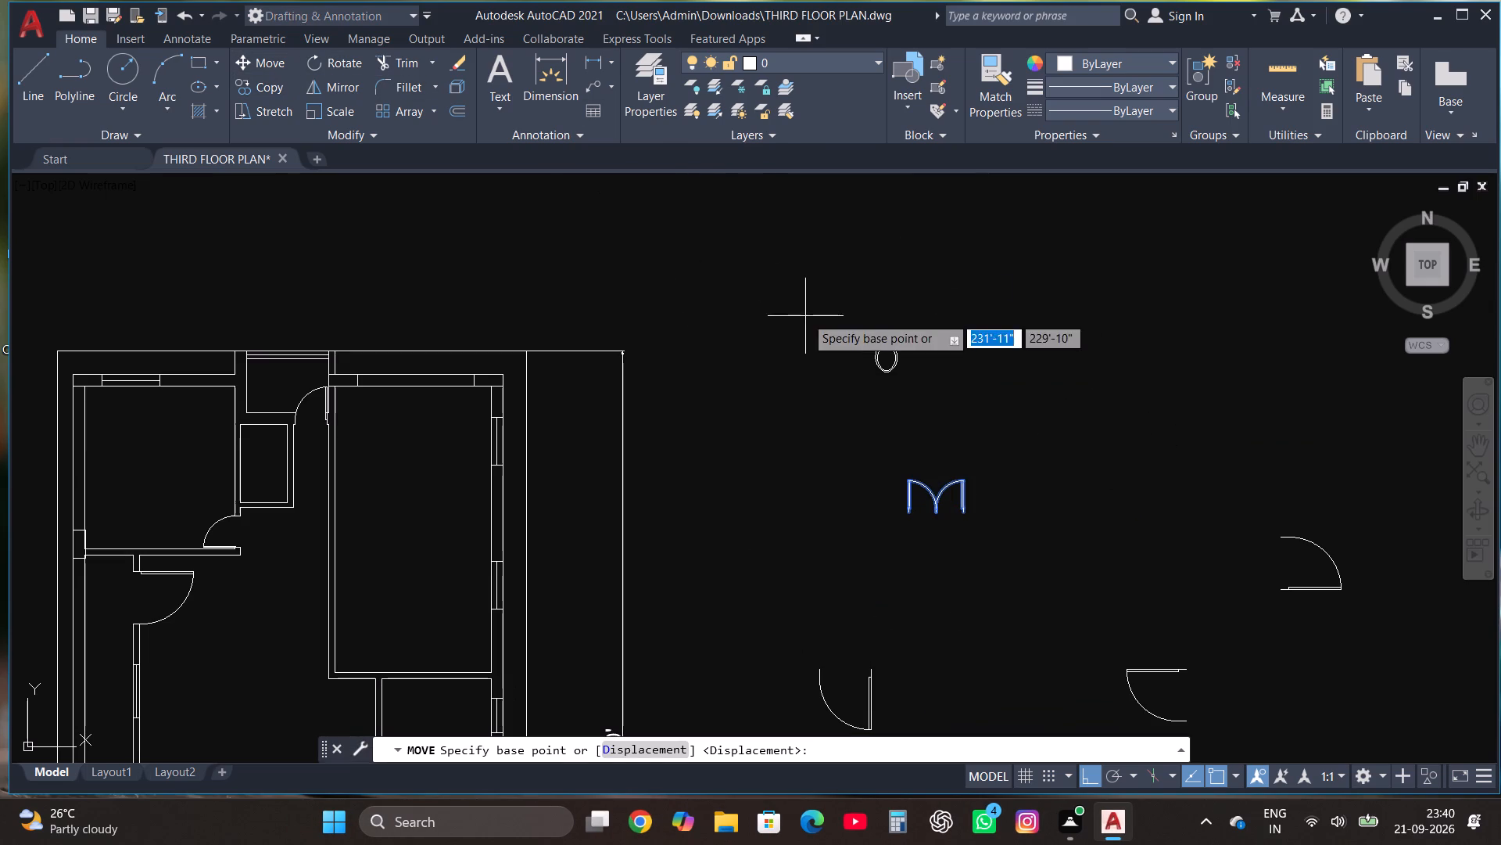
click(907, 516)
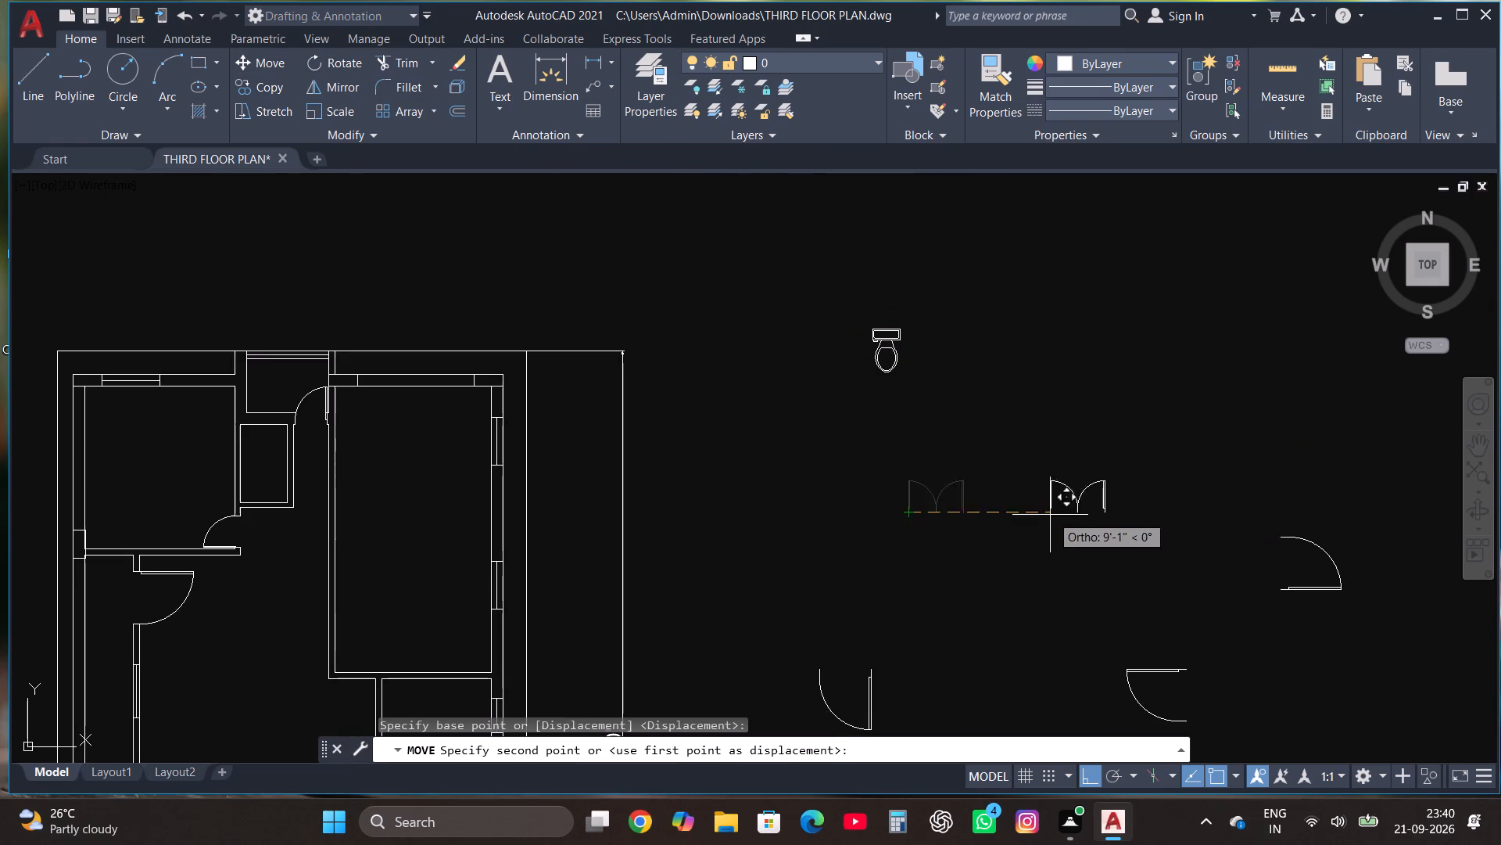
scroll(1051, 515, down, 2)
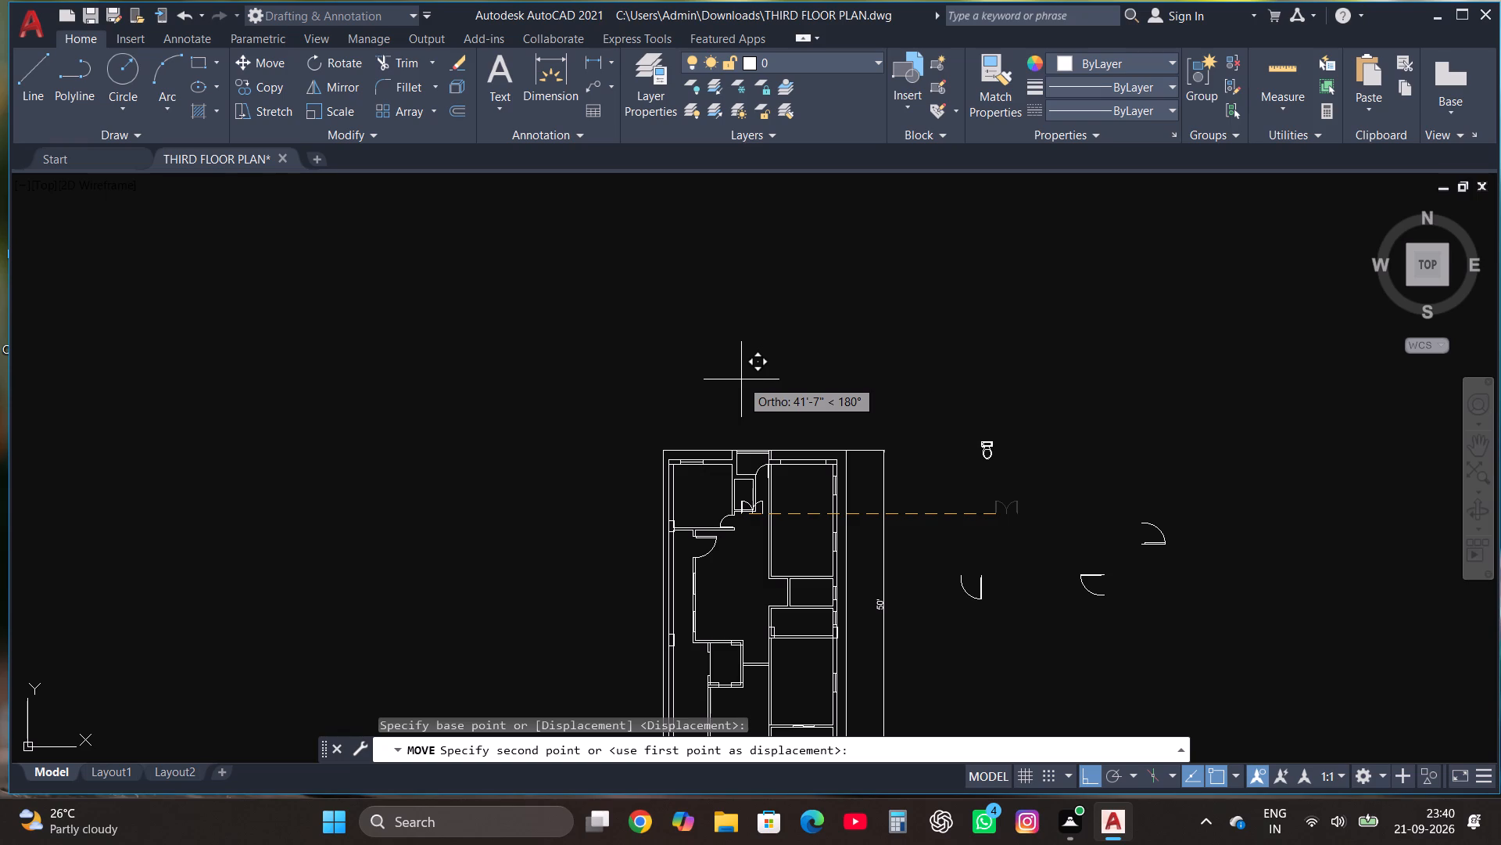
key(F8)
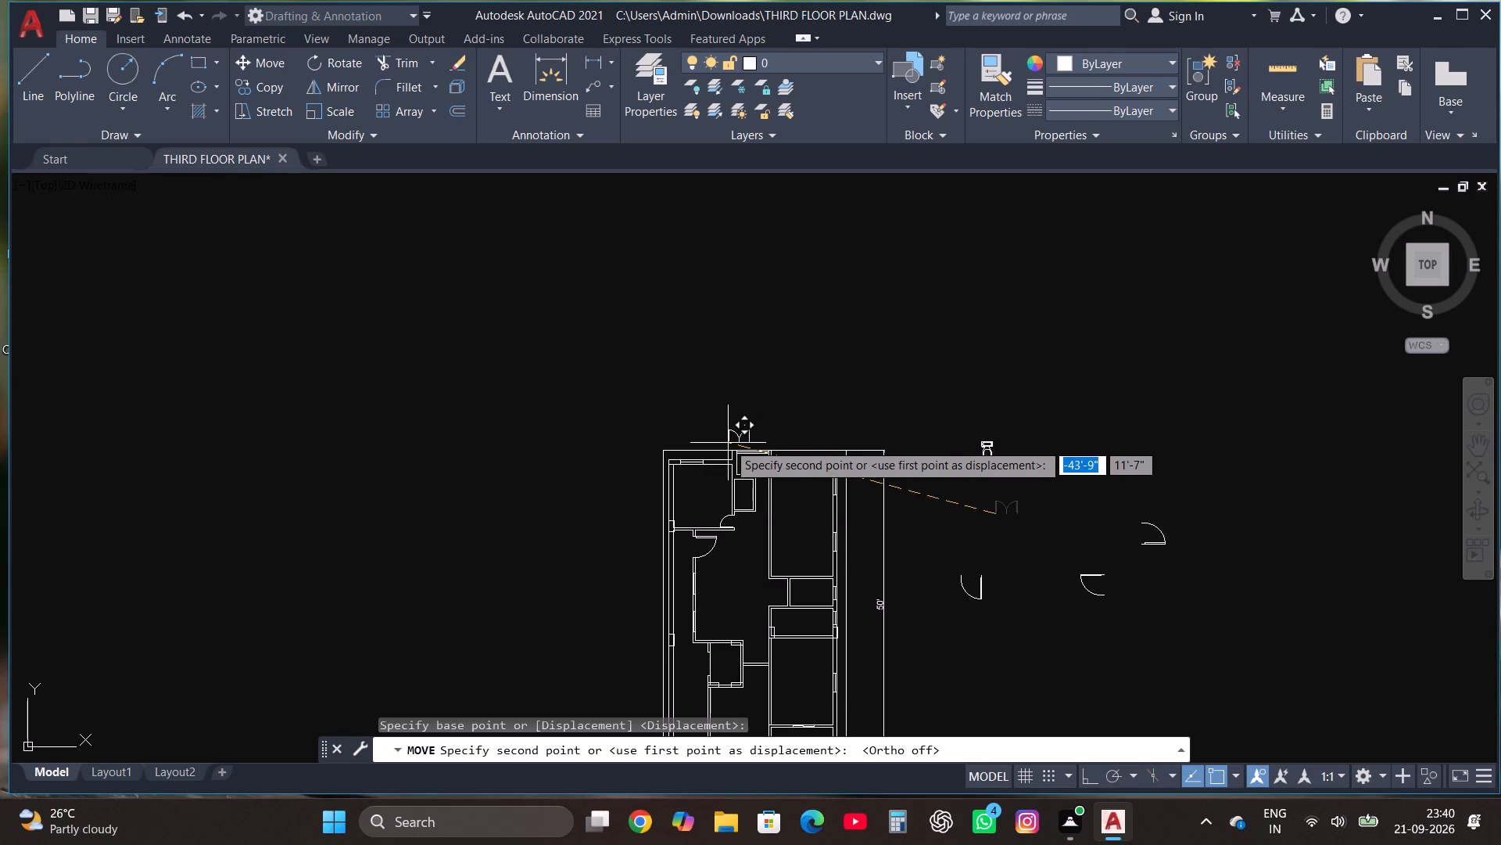
scroll(774, 509, up, 3)
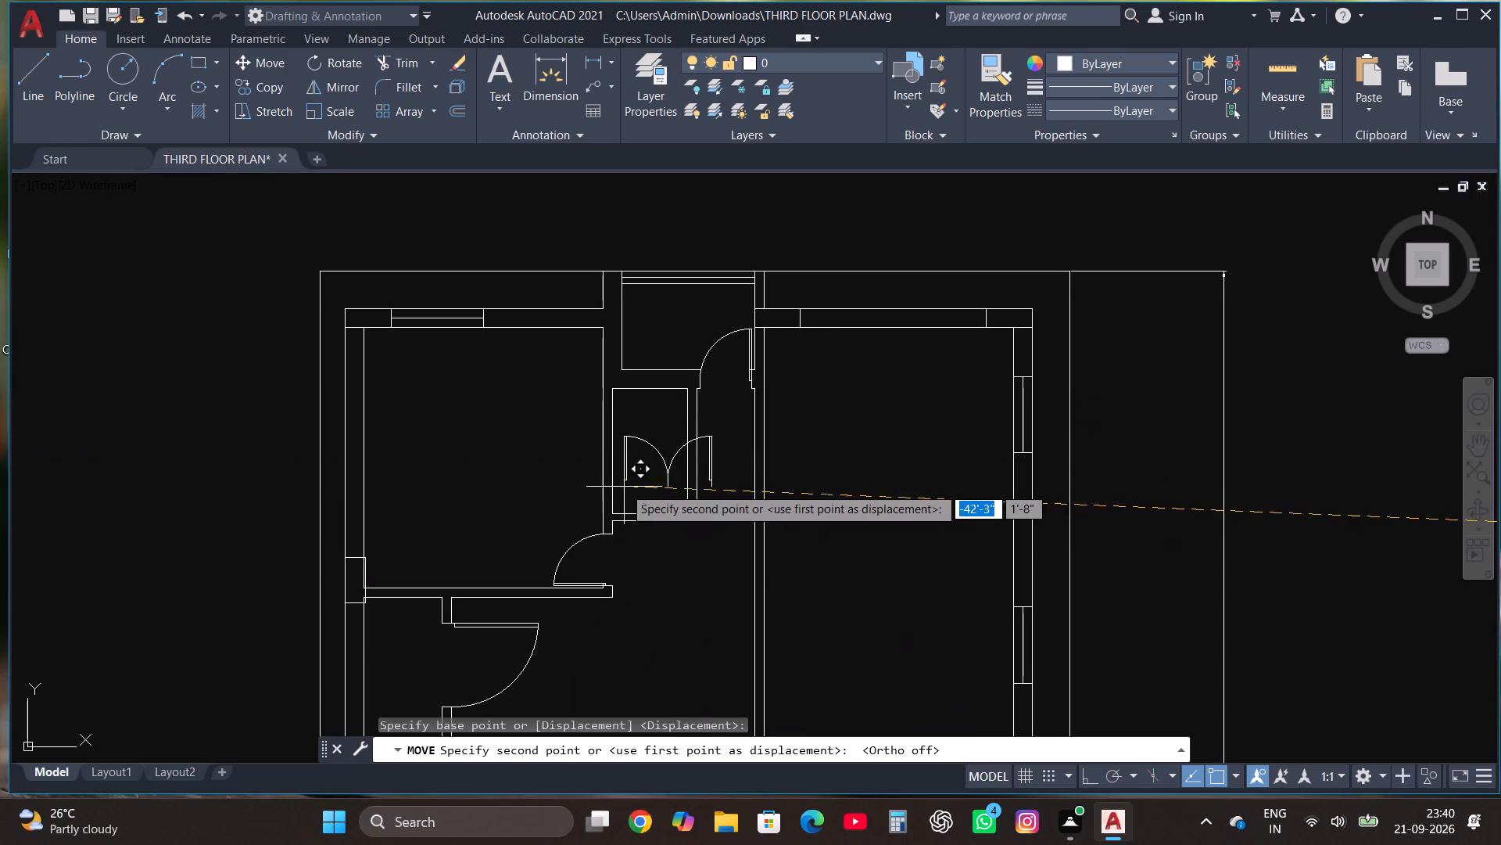
scroll(636, 509, up, 3)
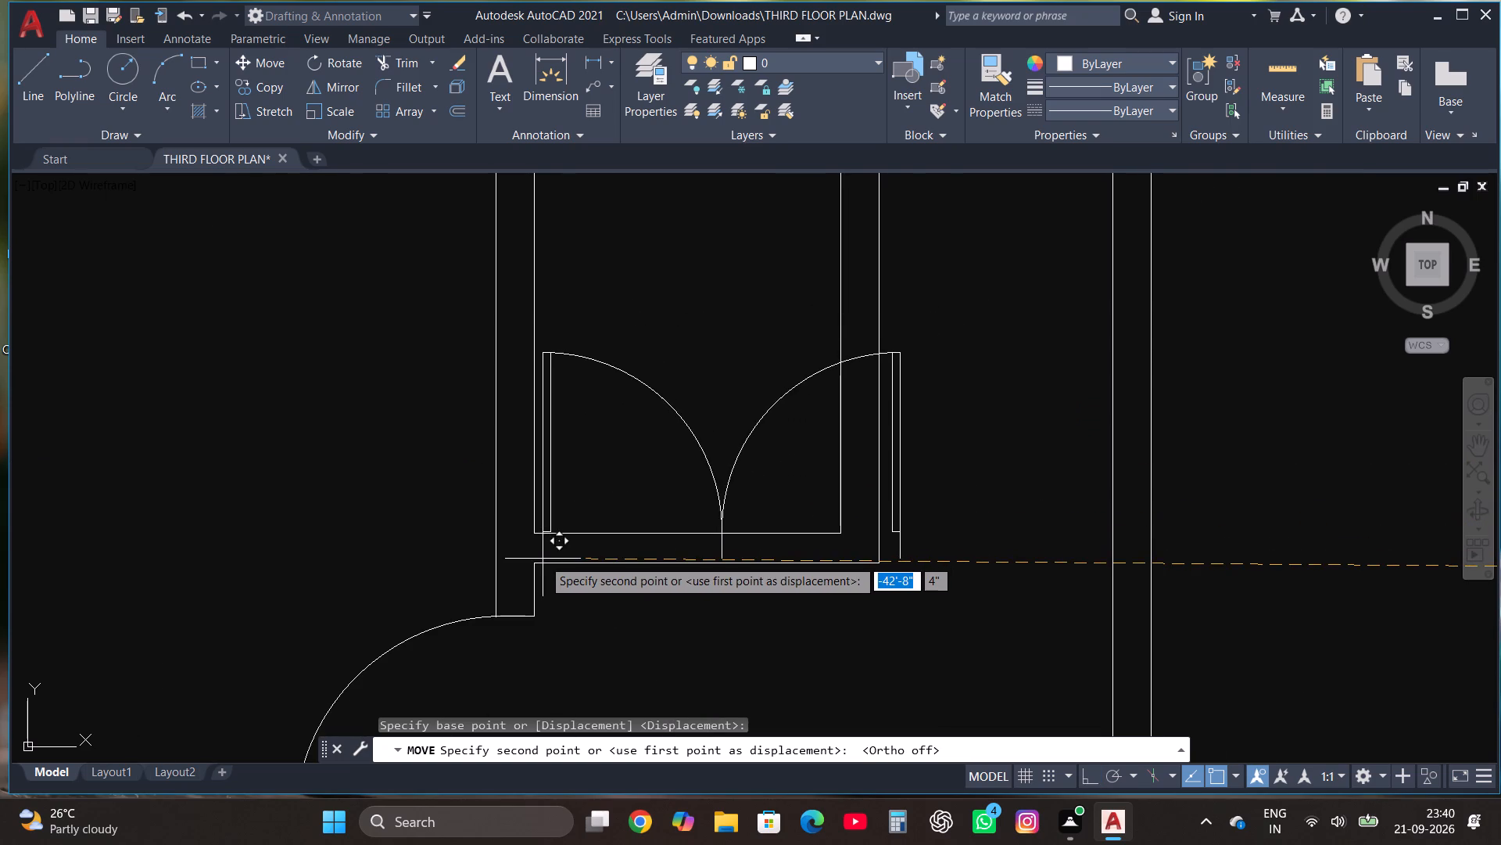
click(543, 562)
Scale the double door down further from its lower-left corner so it fits within the small room's bottom wall.
click(758, 530)
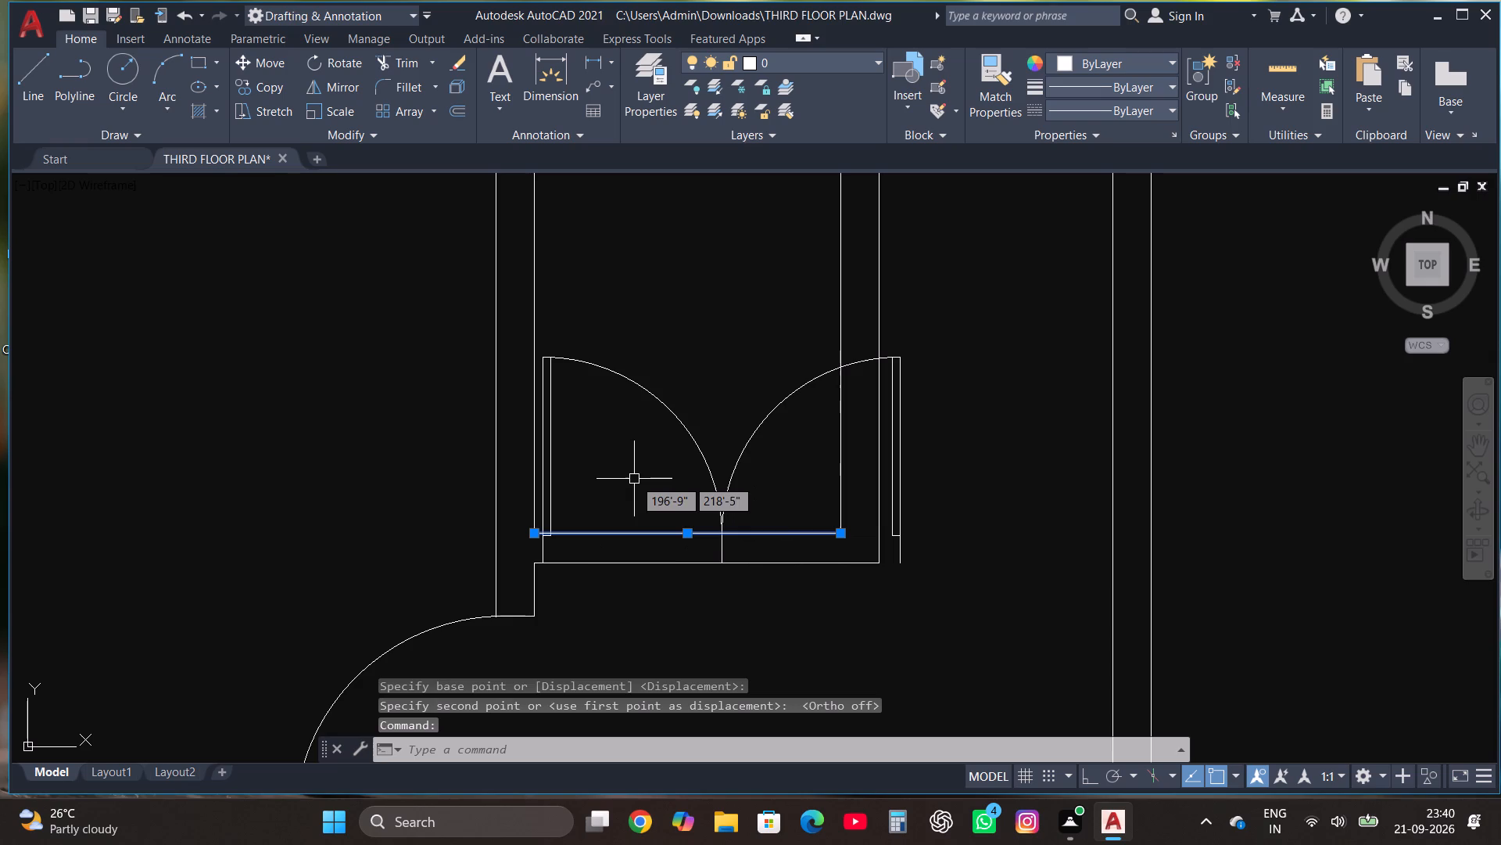
key(Escape)
click(758, 514)
click(586, 433)
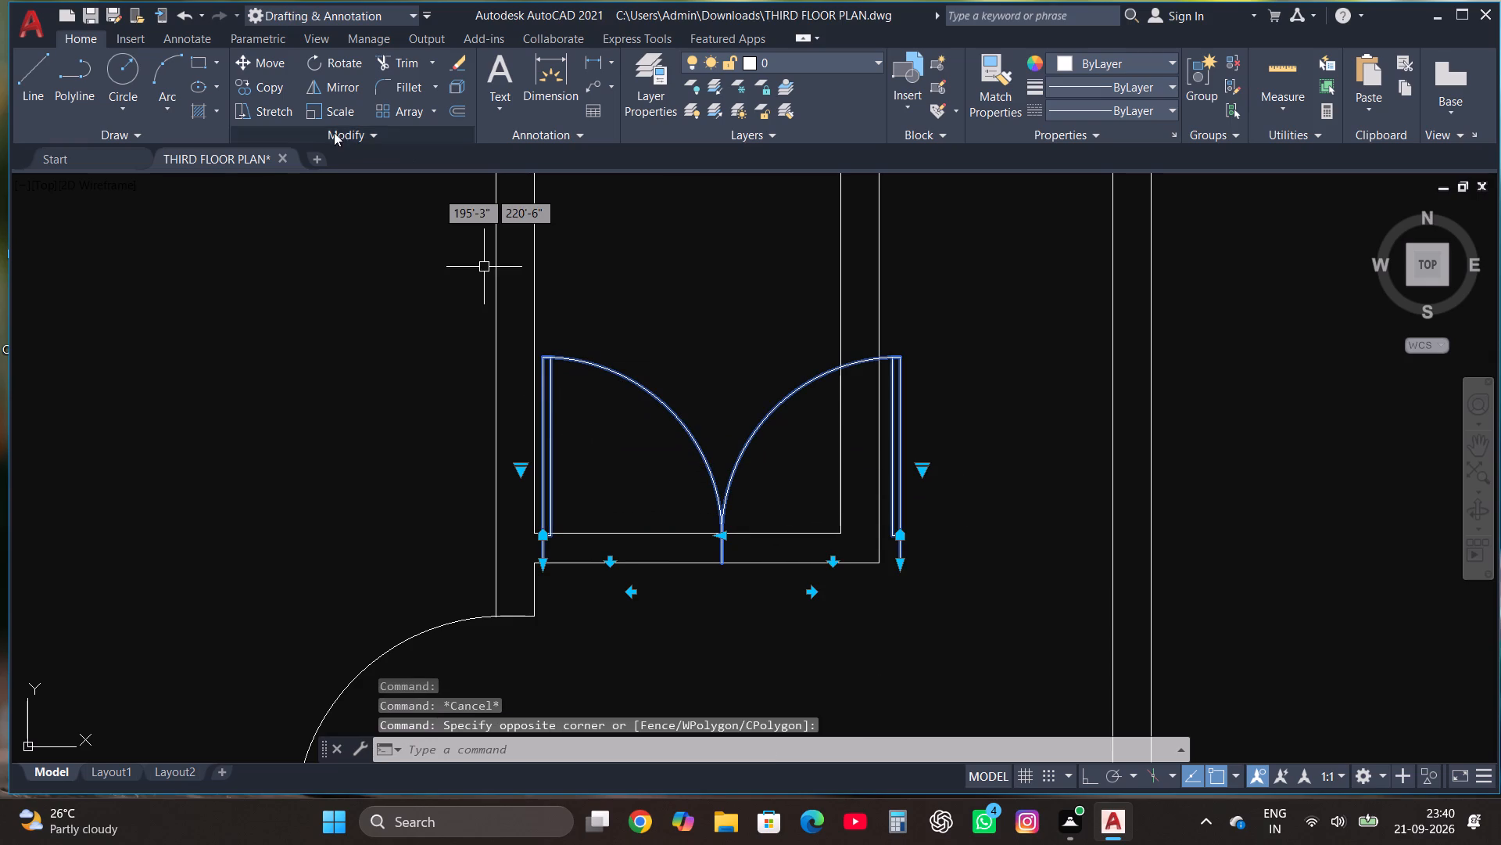
click(336, 99)
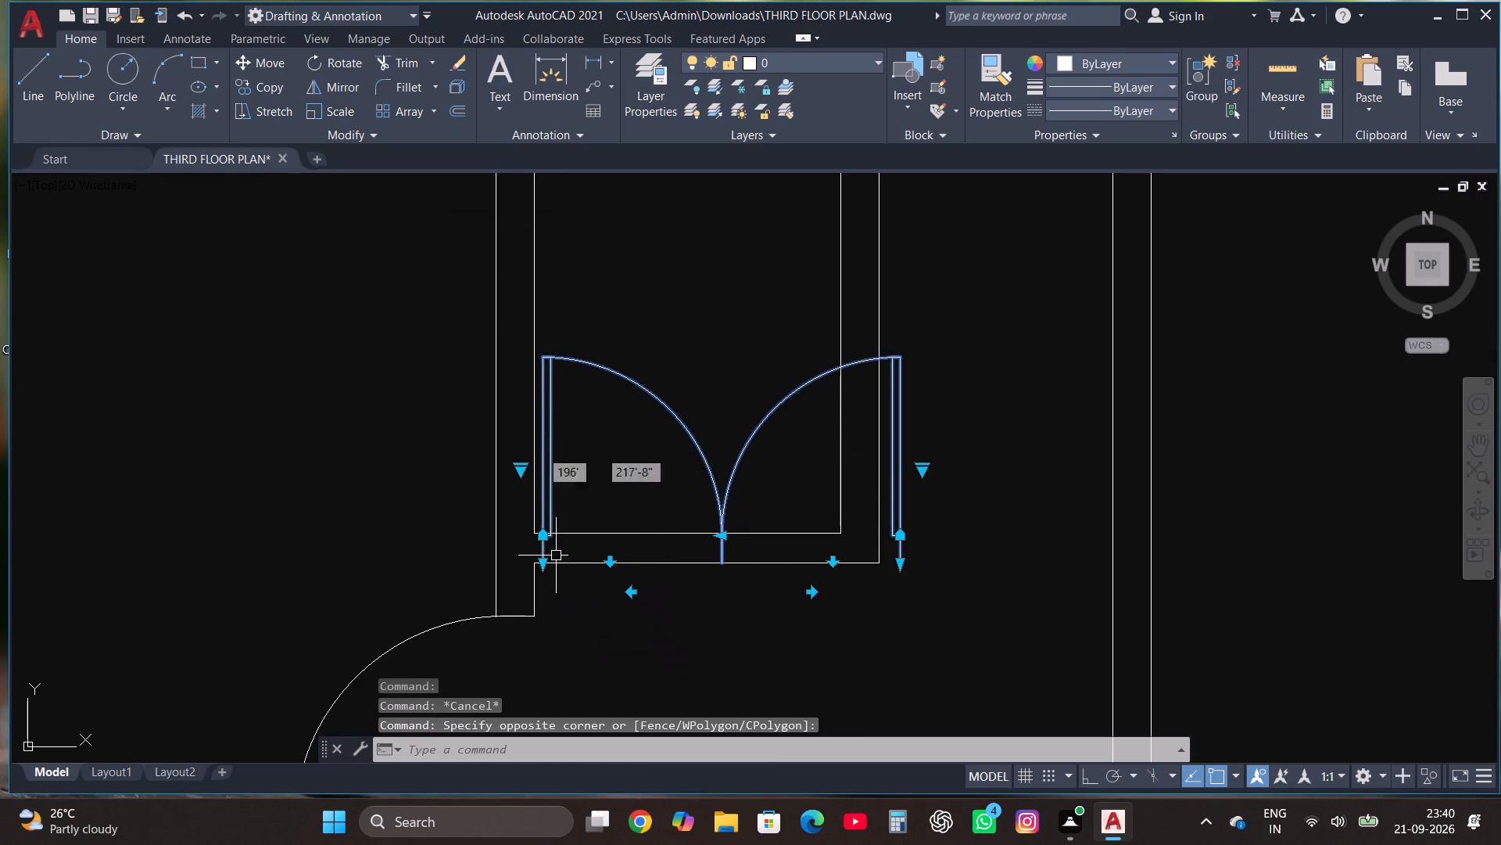
click(313, 117)
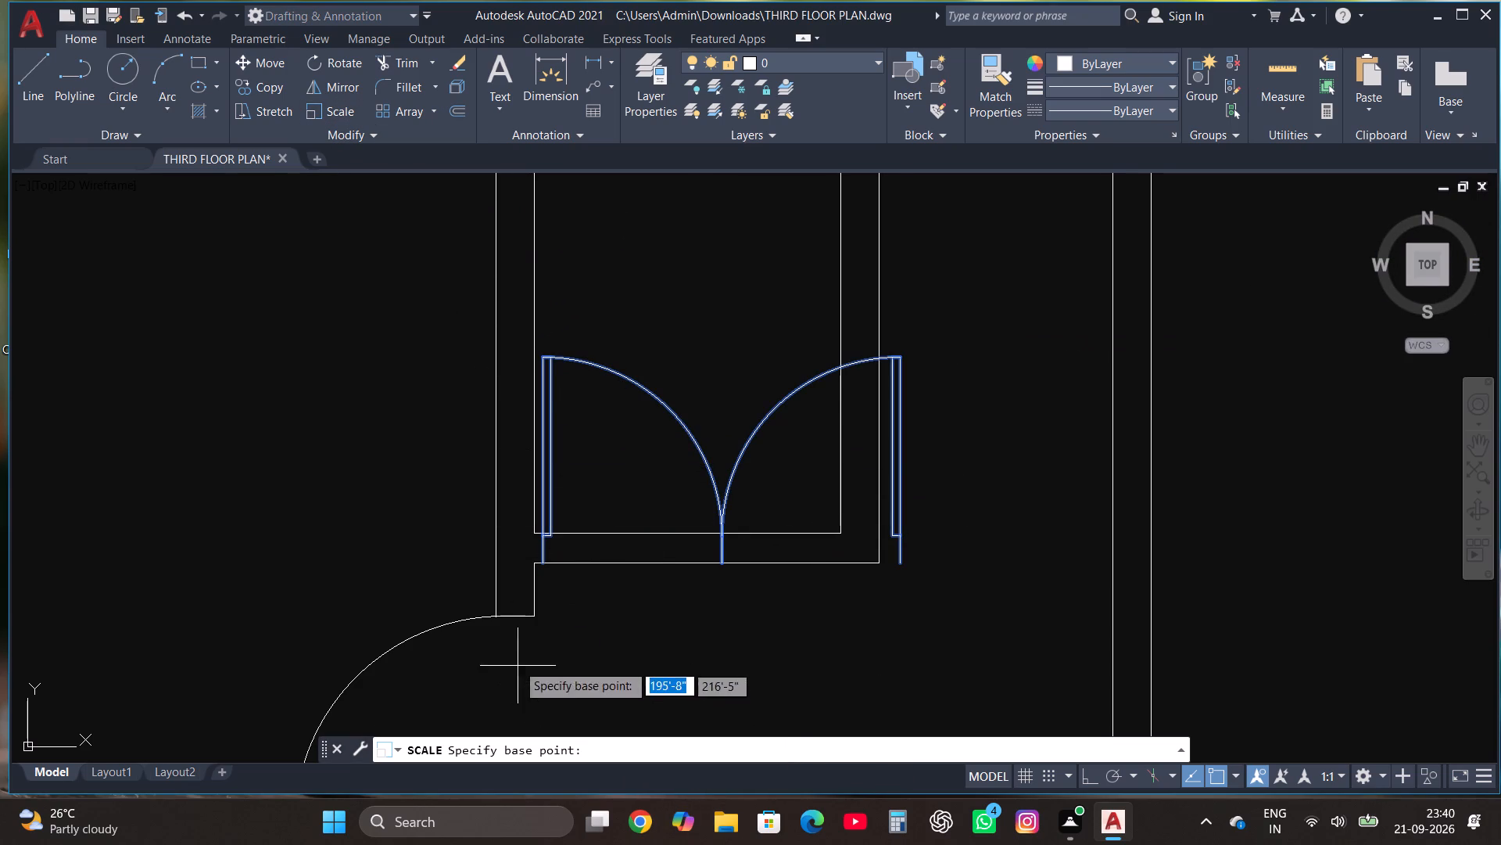
click(543, 562)
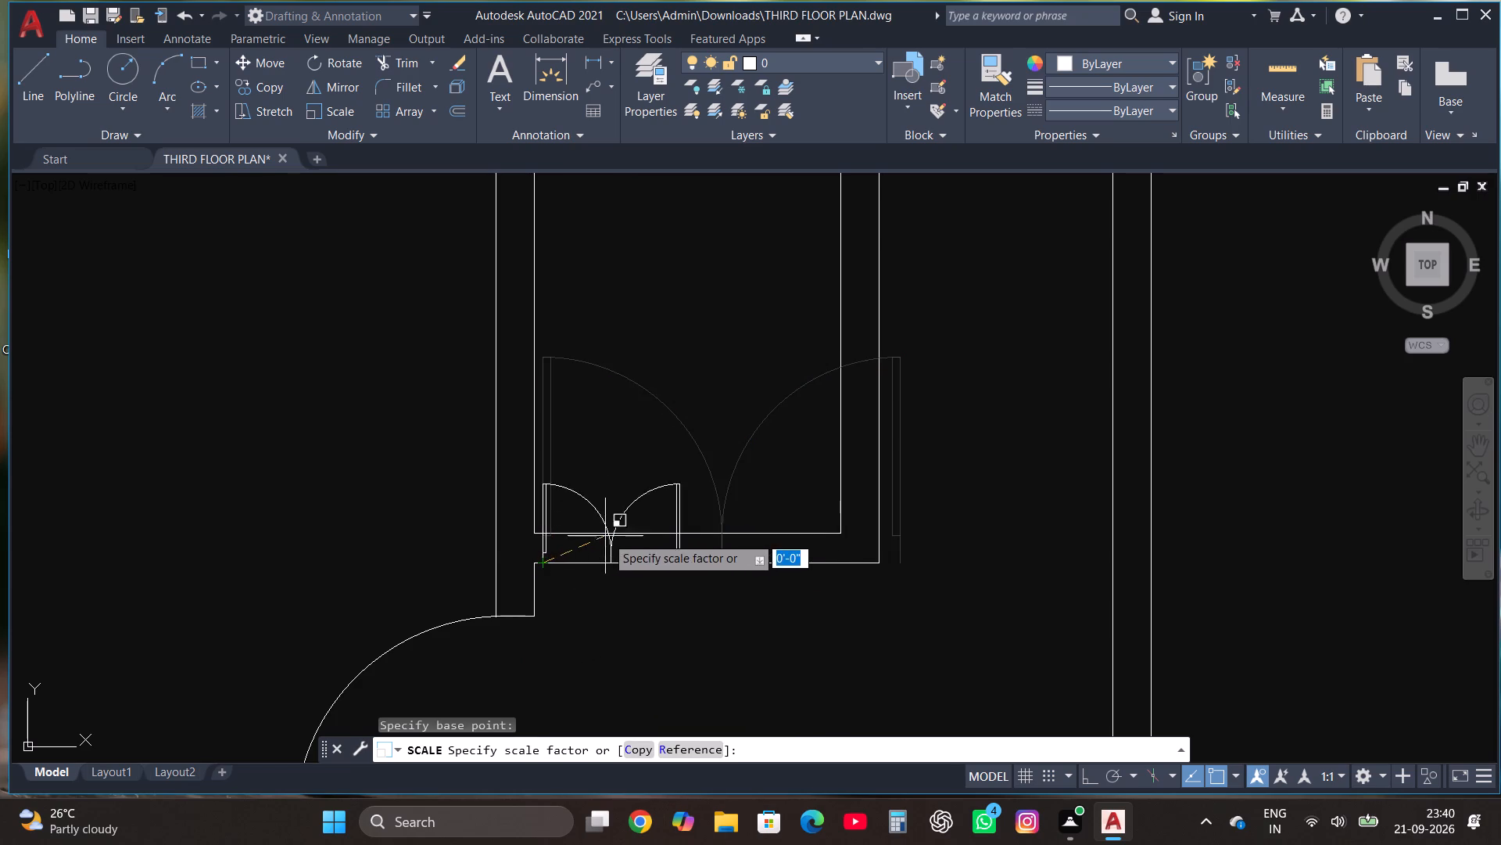
click(661, 526)
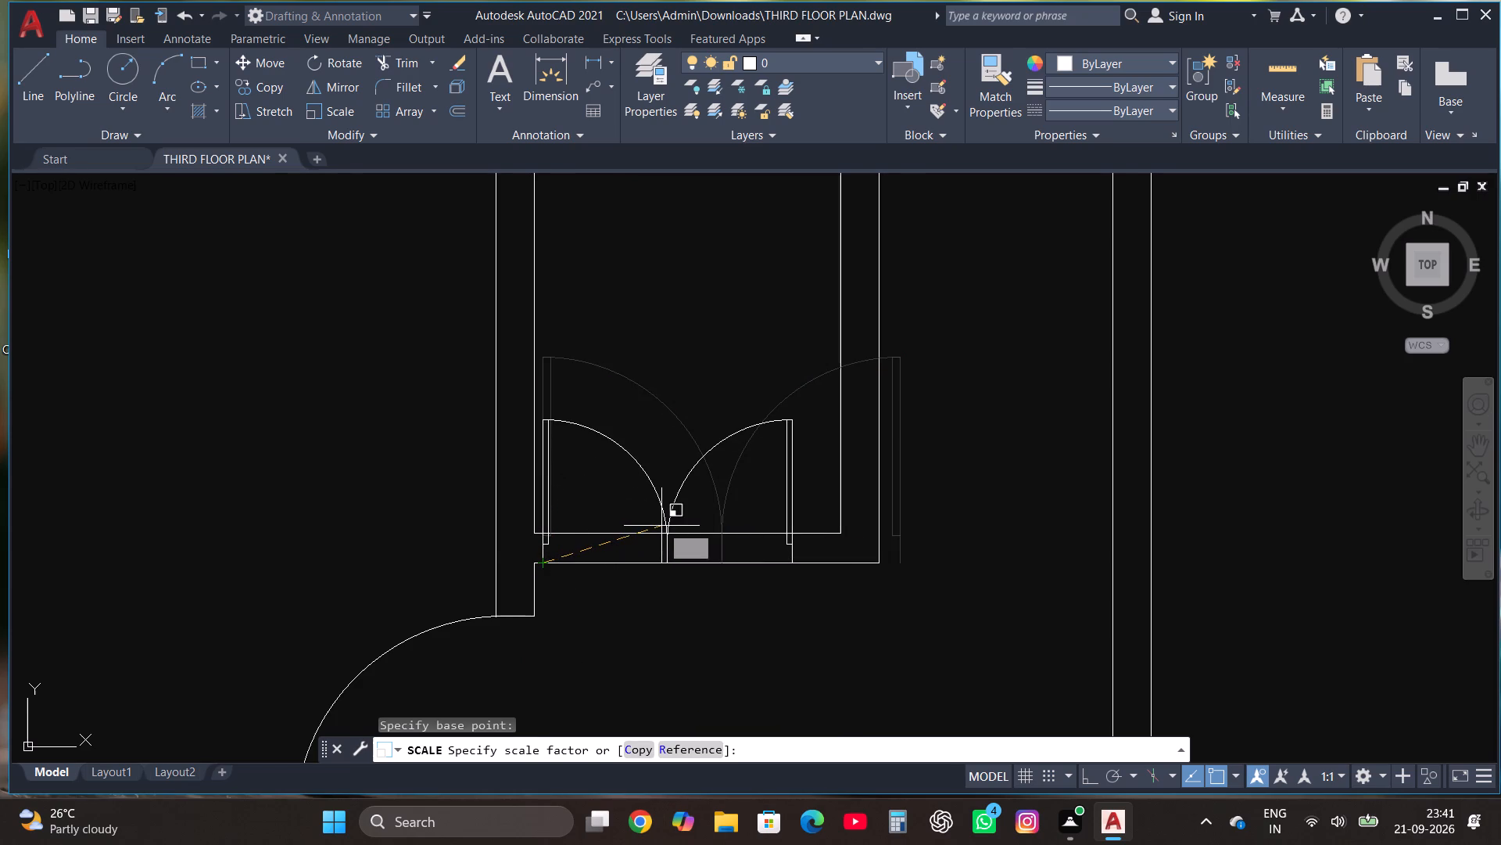
key(Escape)
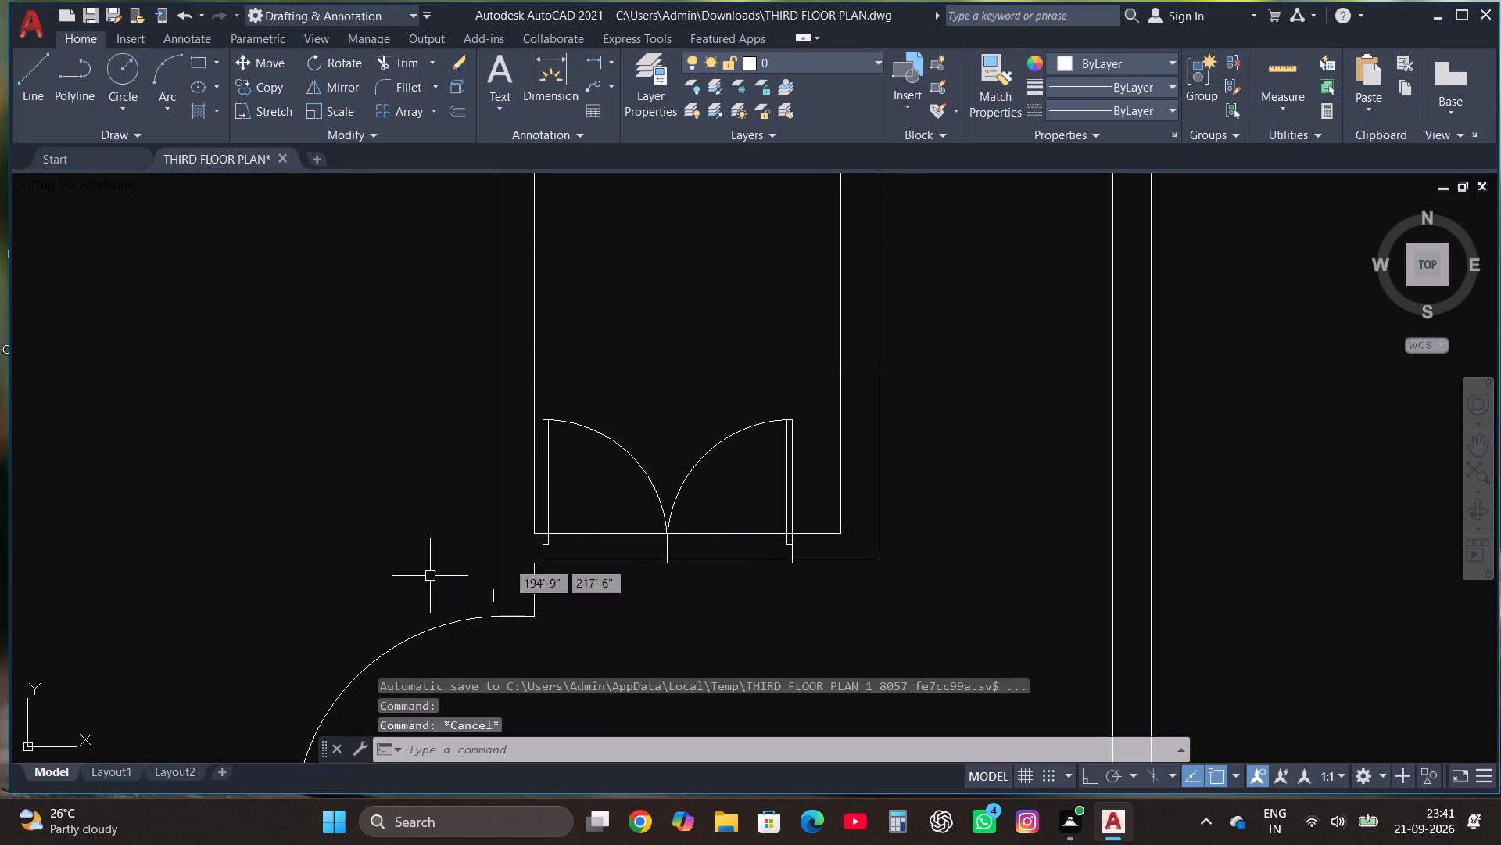
Move the double door slightly right along the small room's bottom wall to centre it between the side walls.
click(715, 518)
click(614, 439)
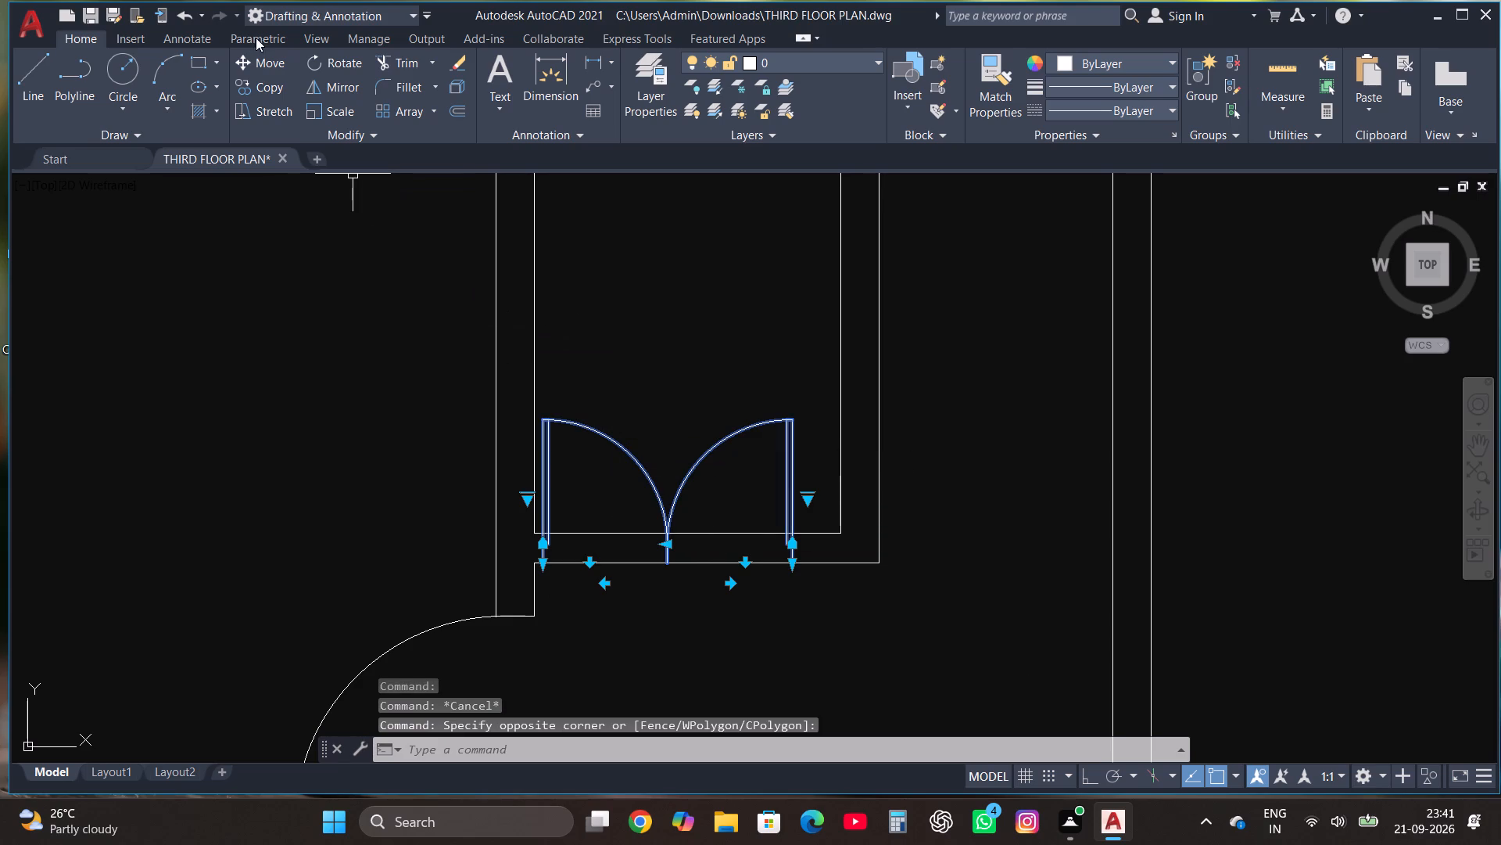
click(267, 62)
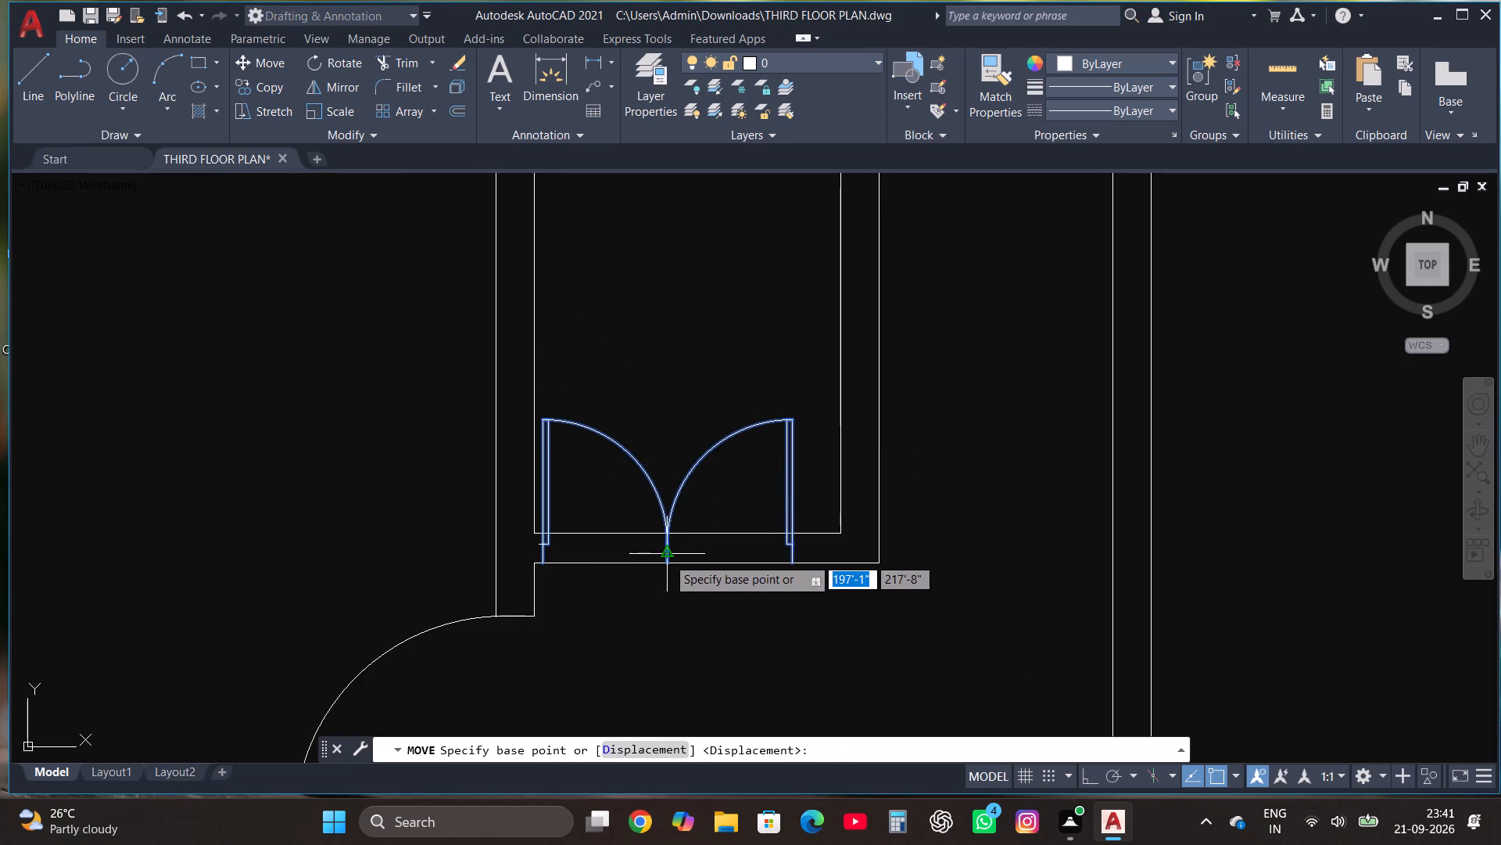
click(668, 563)
click(693, 566)
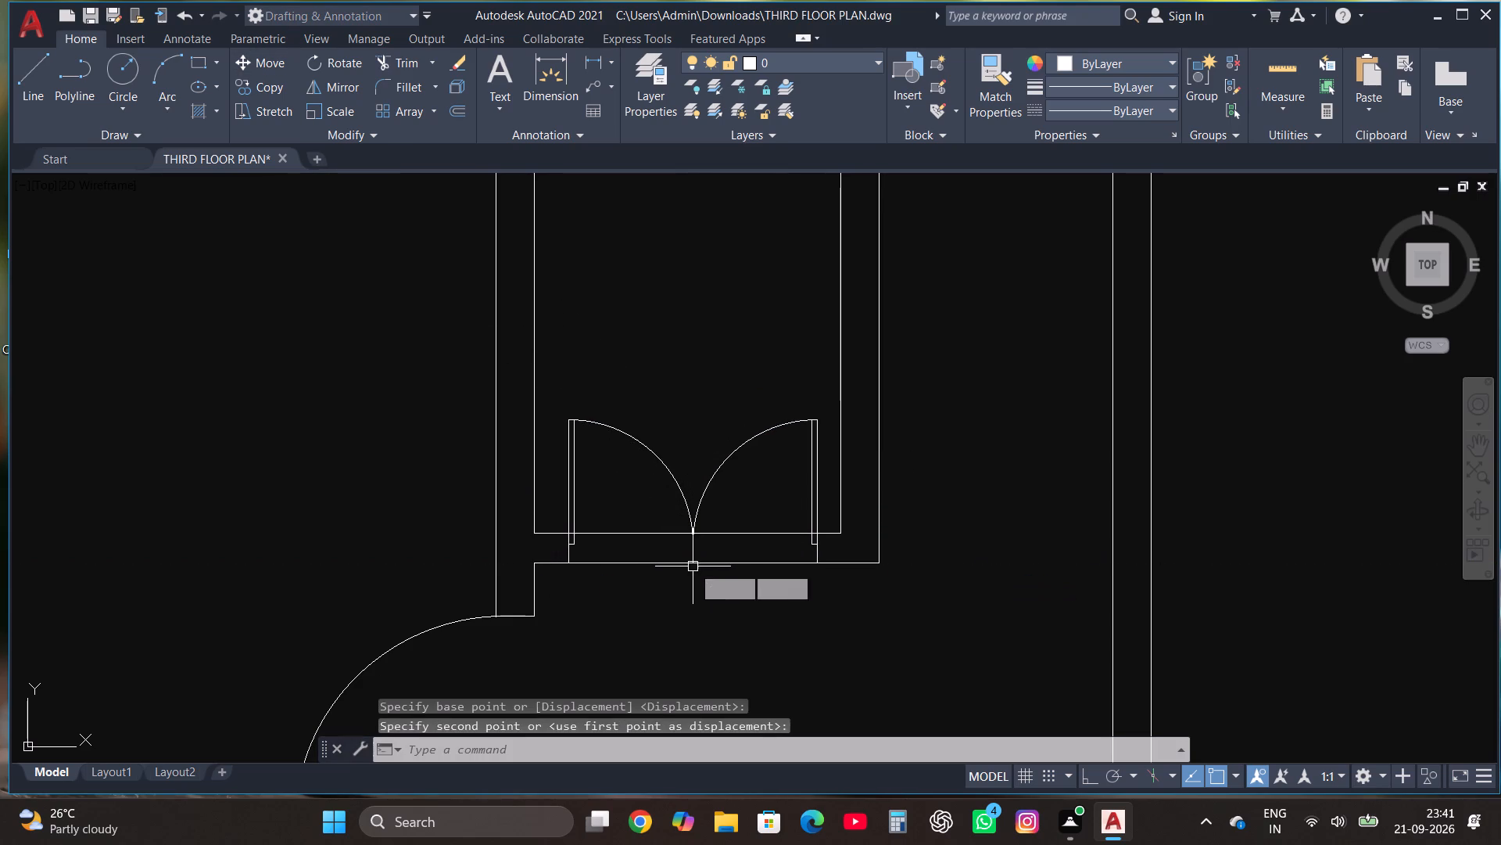
key(Escape)
Trim the two horizontal wall lines under both leaves of the double door to clear its opening.
click(384, 62)
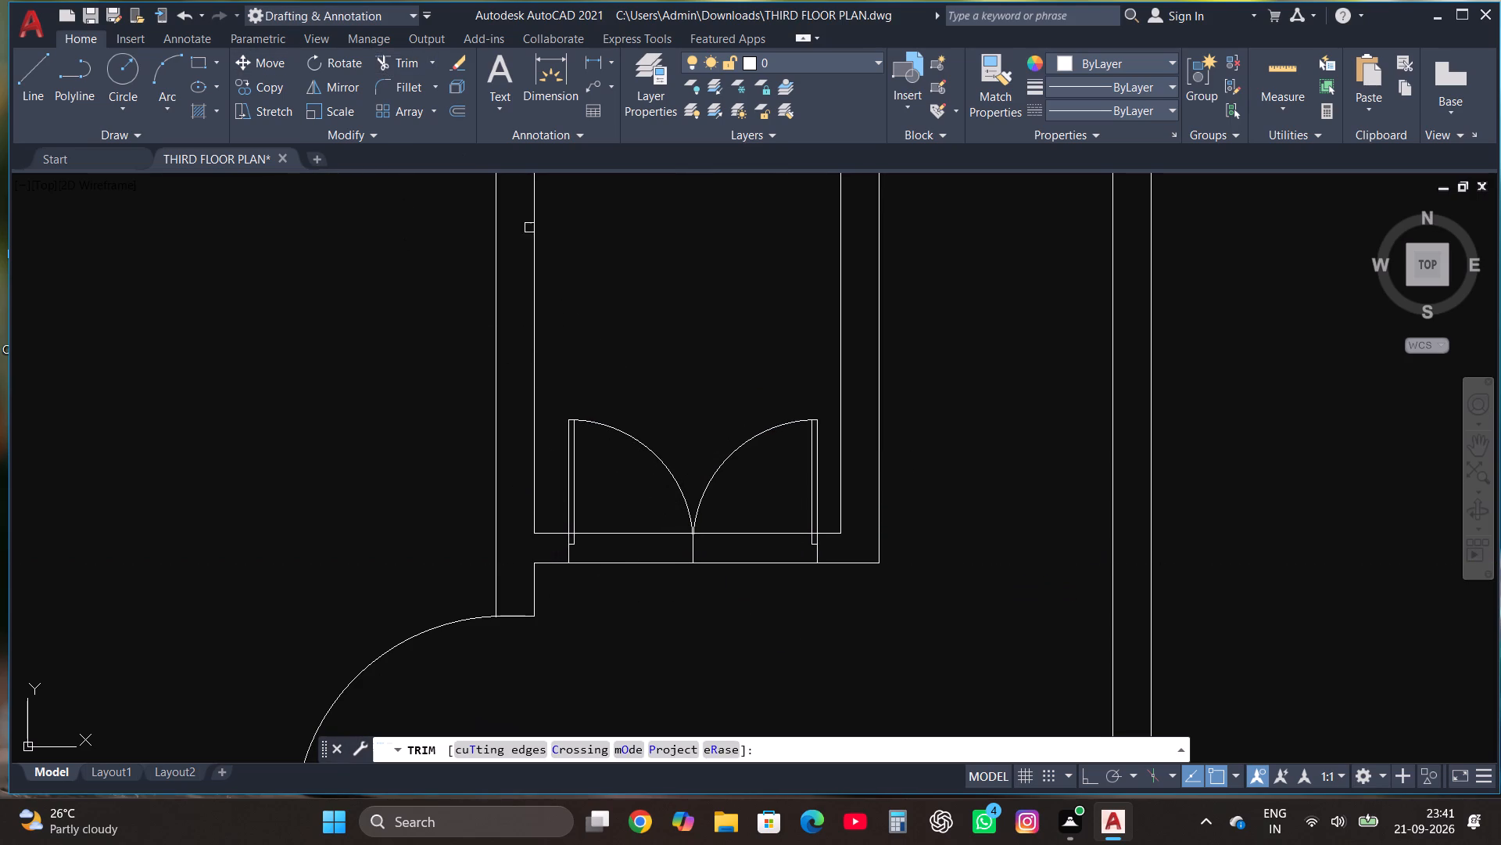
click(616, 494)
click(600, 618)
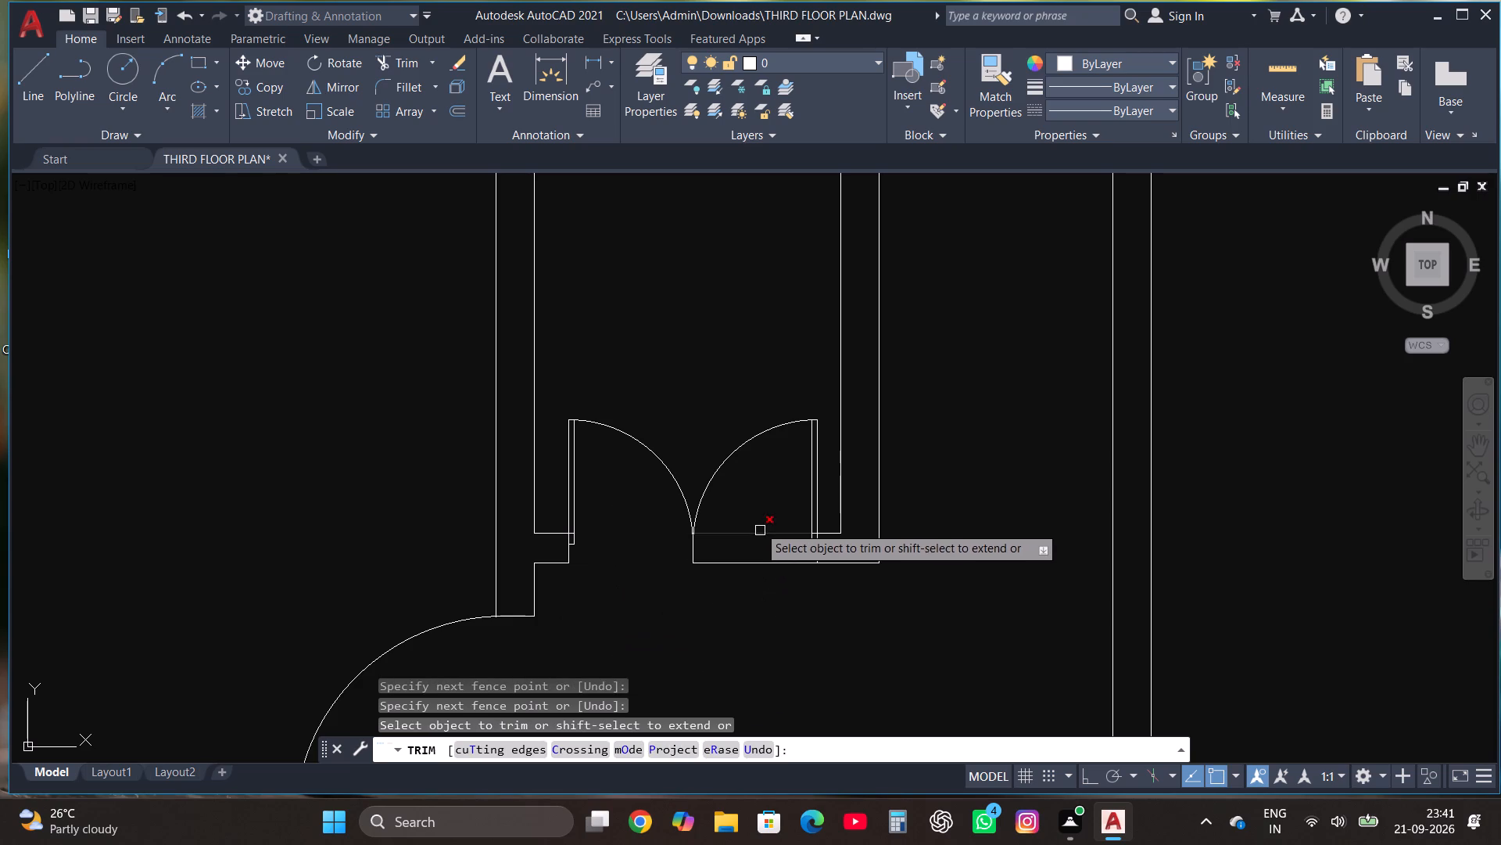
click(756, 518)
click(756, 618)
key(Escape)
Draw a horizontal line across the large upper-right room's left wall, level with the upper end of the top-left room's door opening.
scroll(756, 618, down, 3)
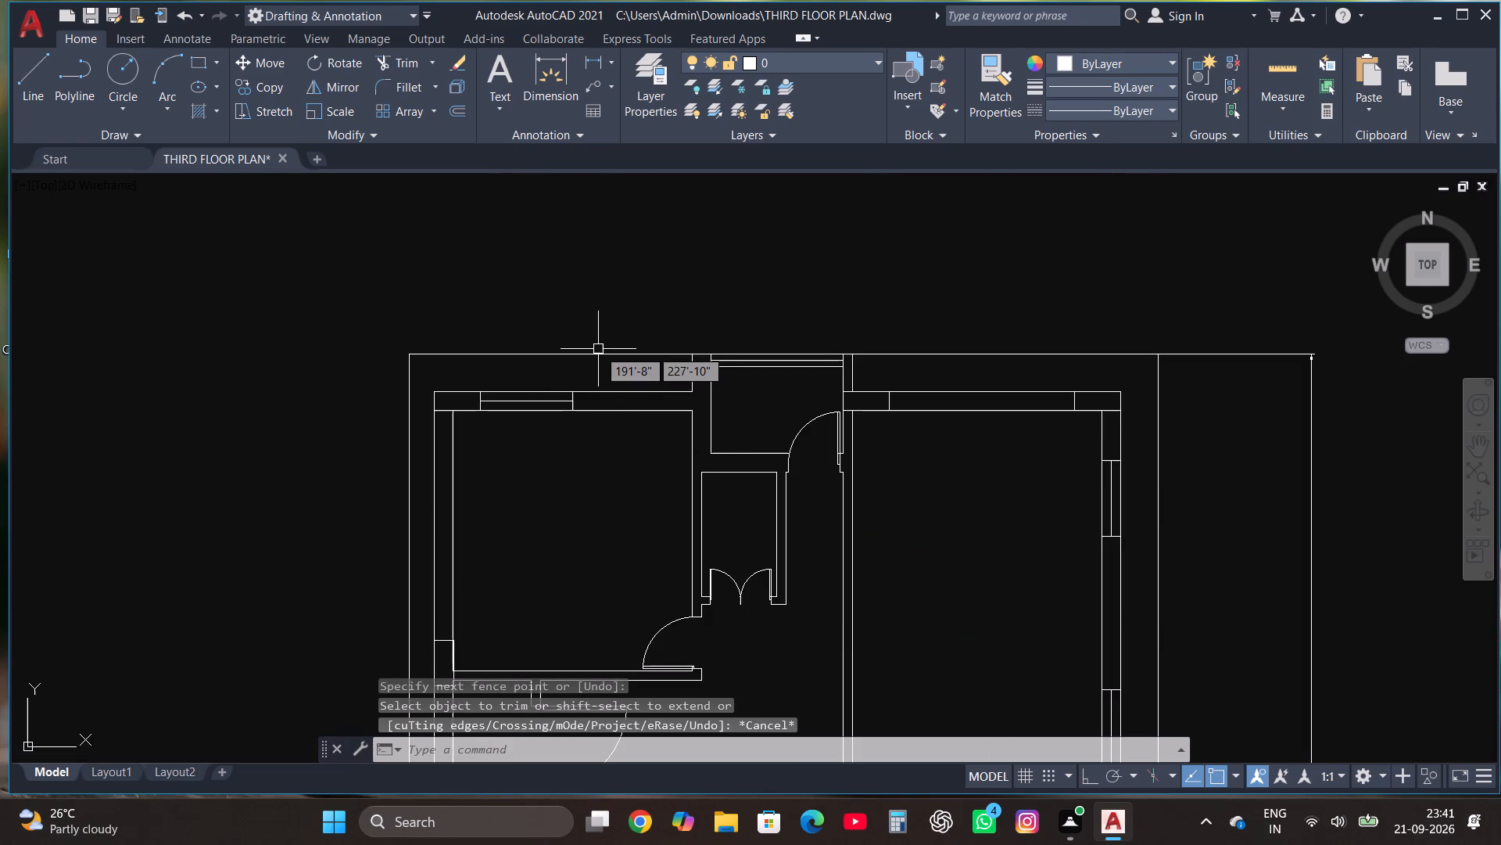
scroll(600, 331, down, 1)
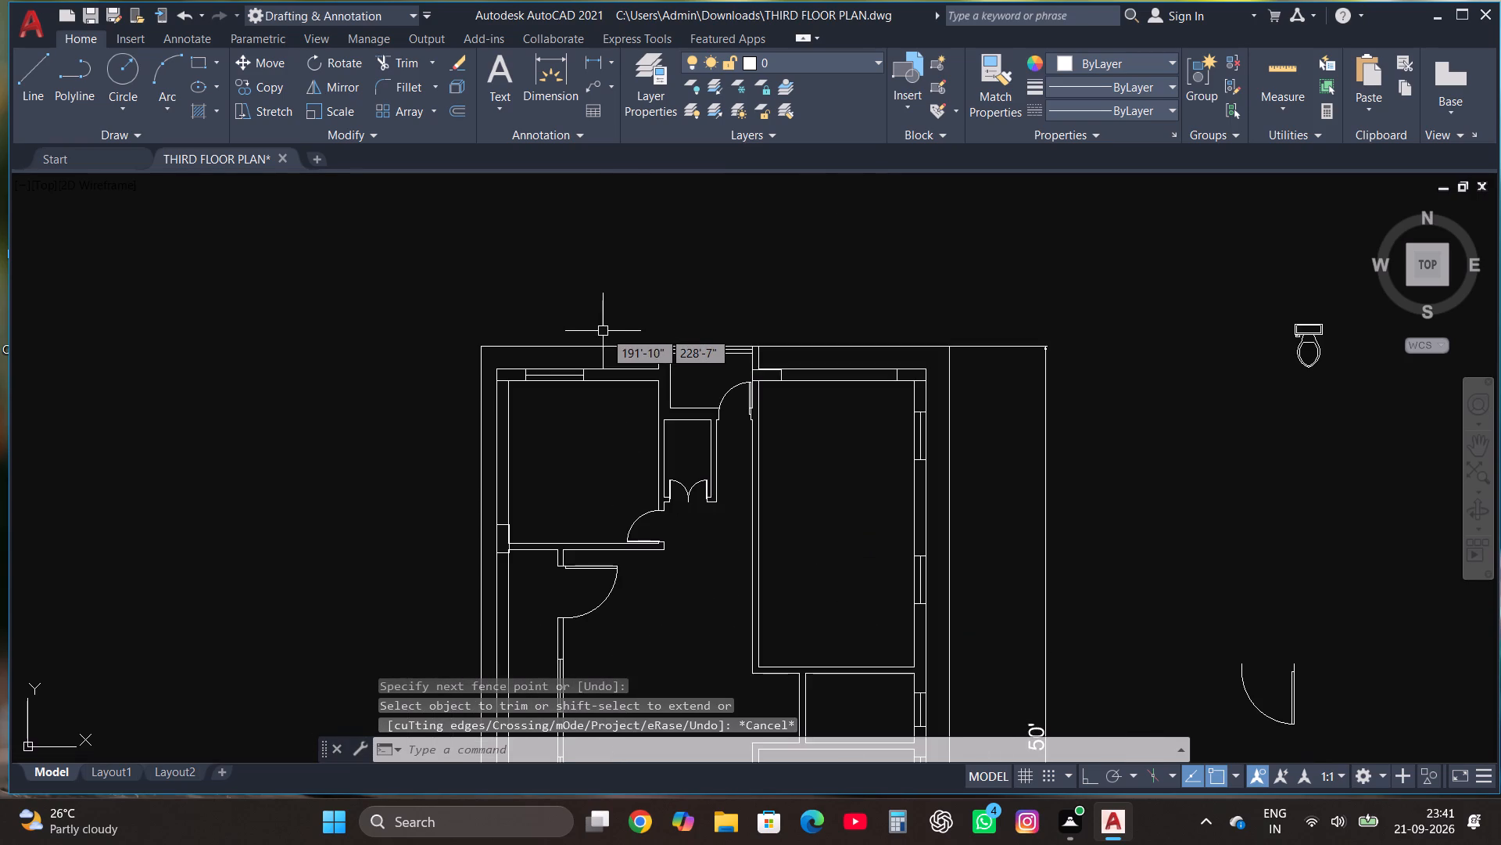
scroll(604, 331, down, 1)
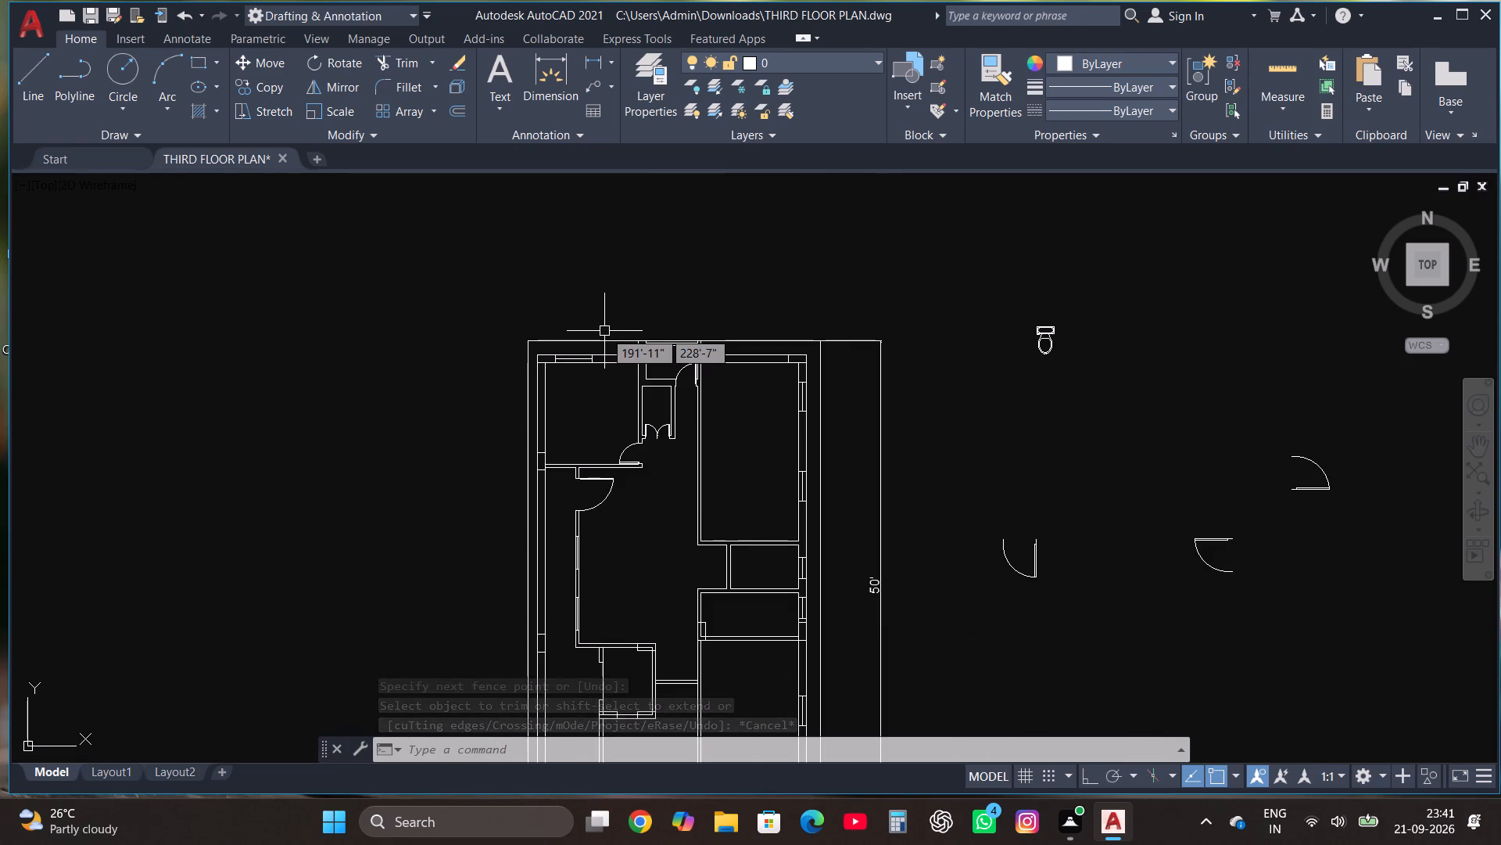
scroll(811, 485, up, 1)
scroll(659, 395, up, 1)
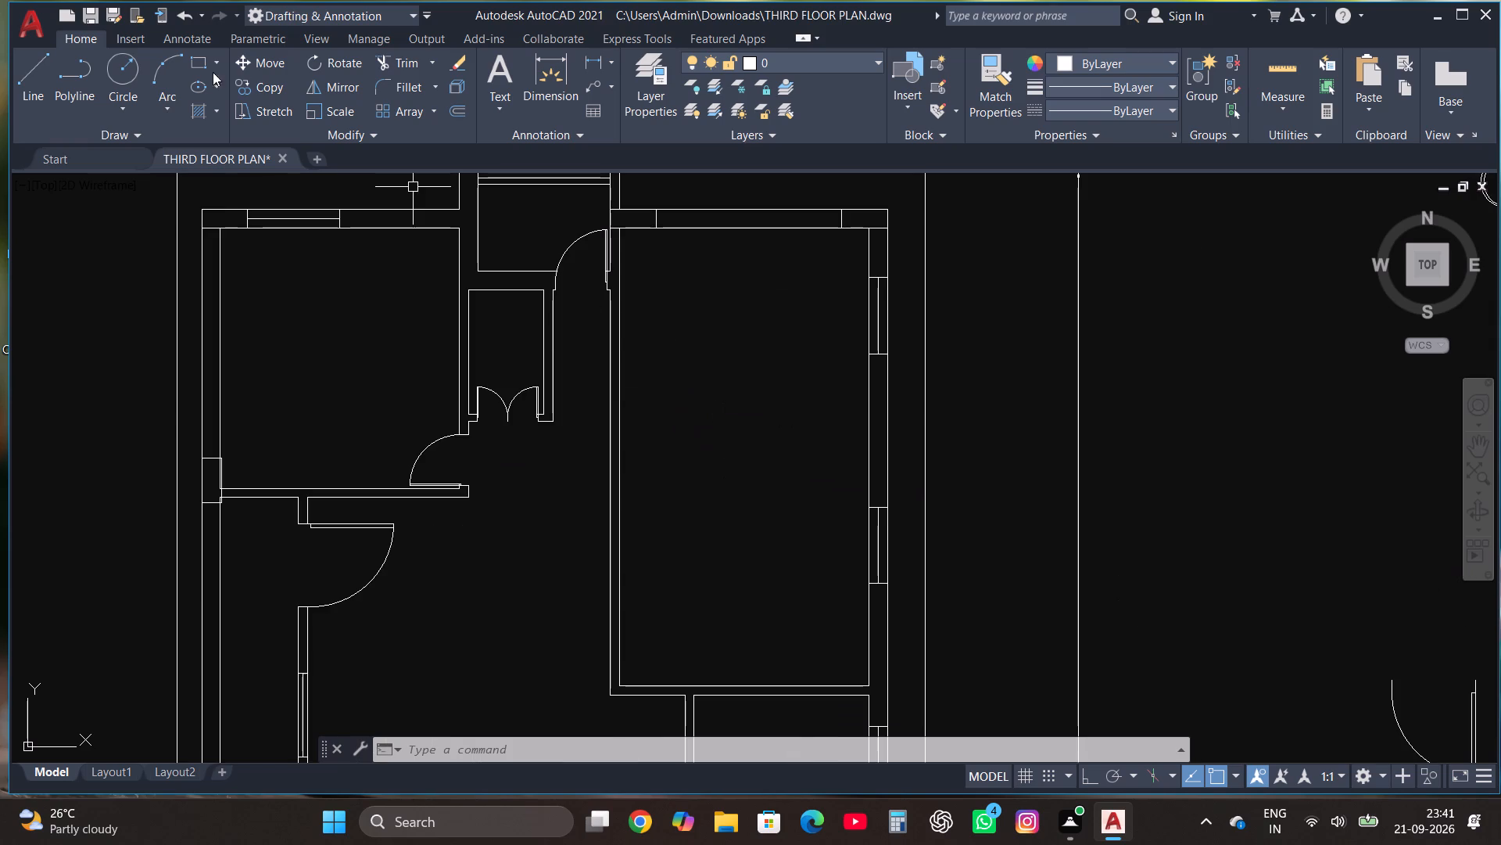
click(30, 89)
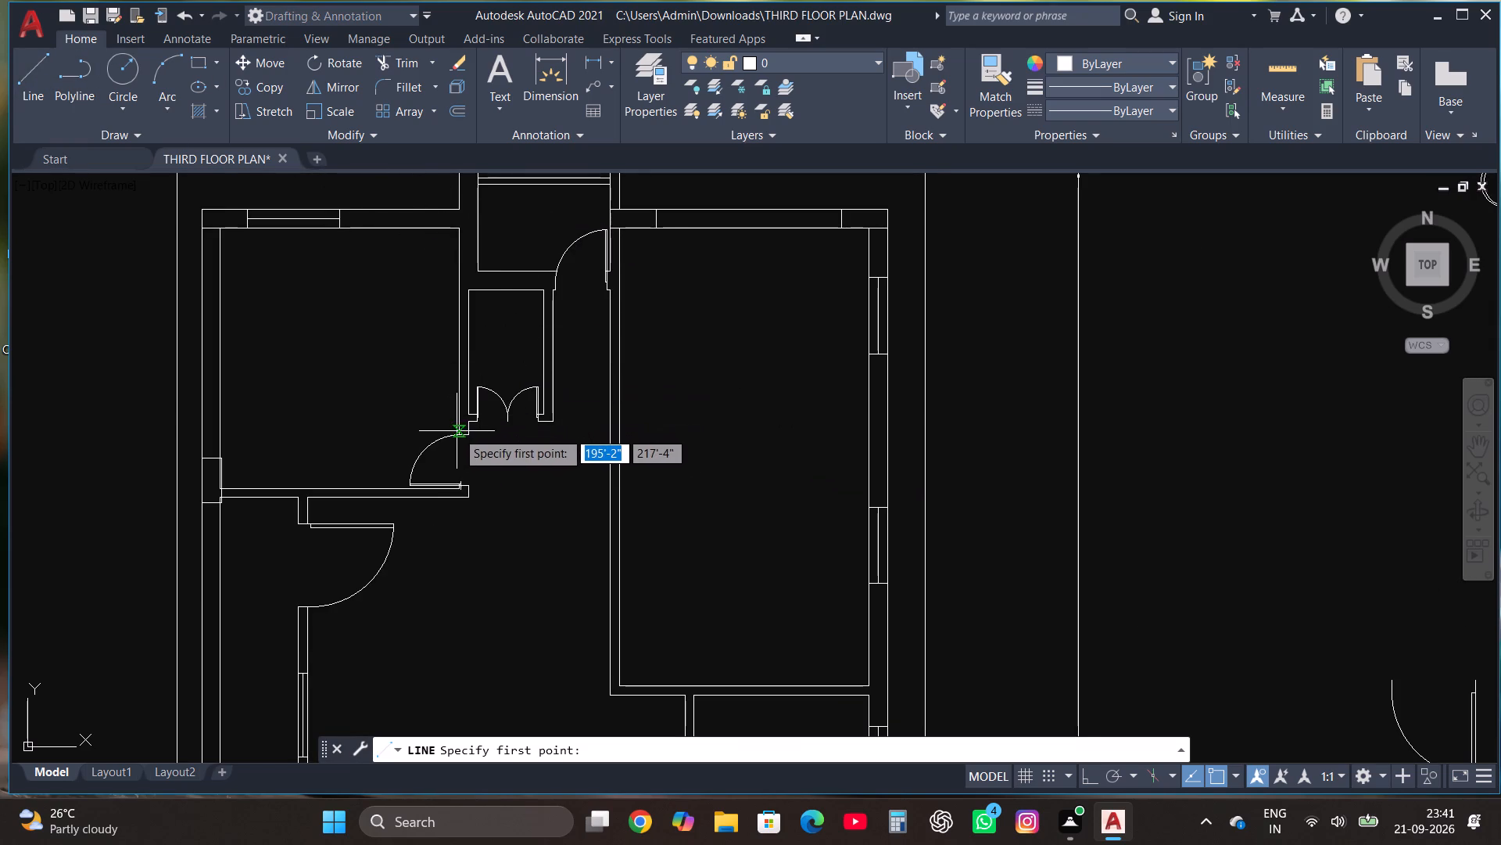
click(586, 436)
click(688, 436)
key(Escape)
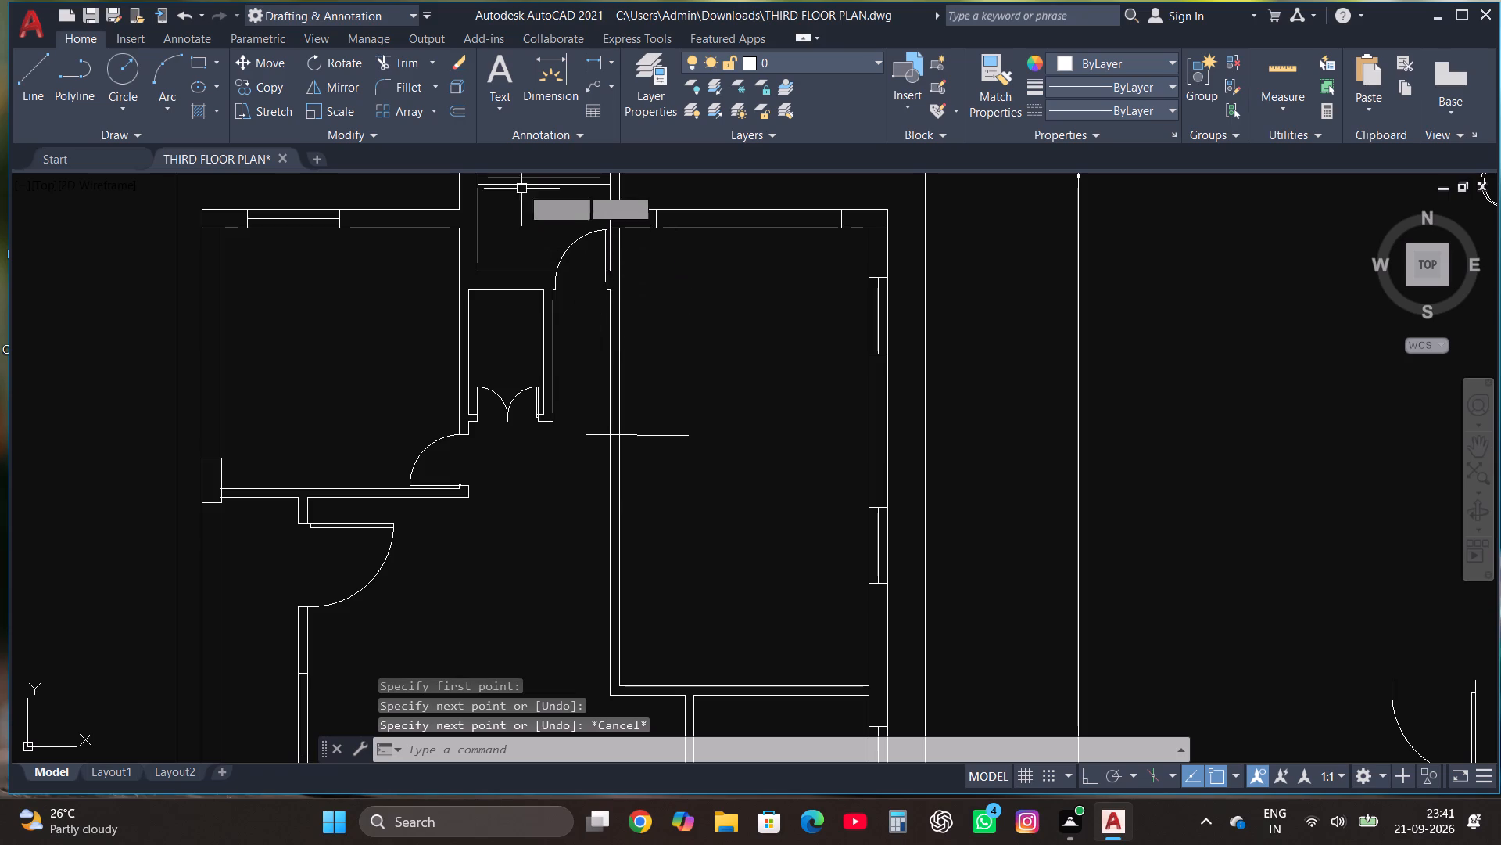
Trim the new line's overhanging ends on both sides of the large upper-right room's left wall.
click(399, 61)
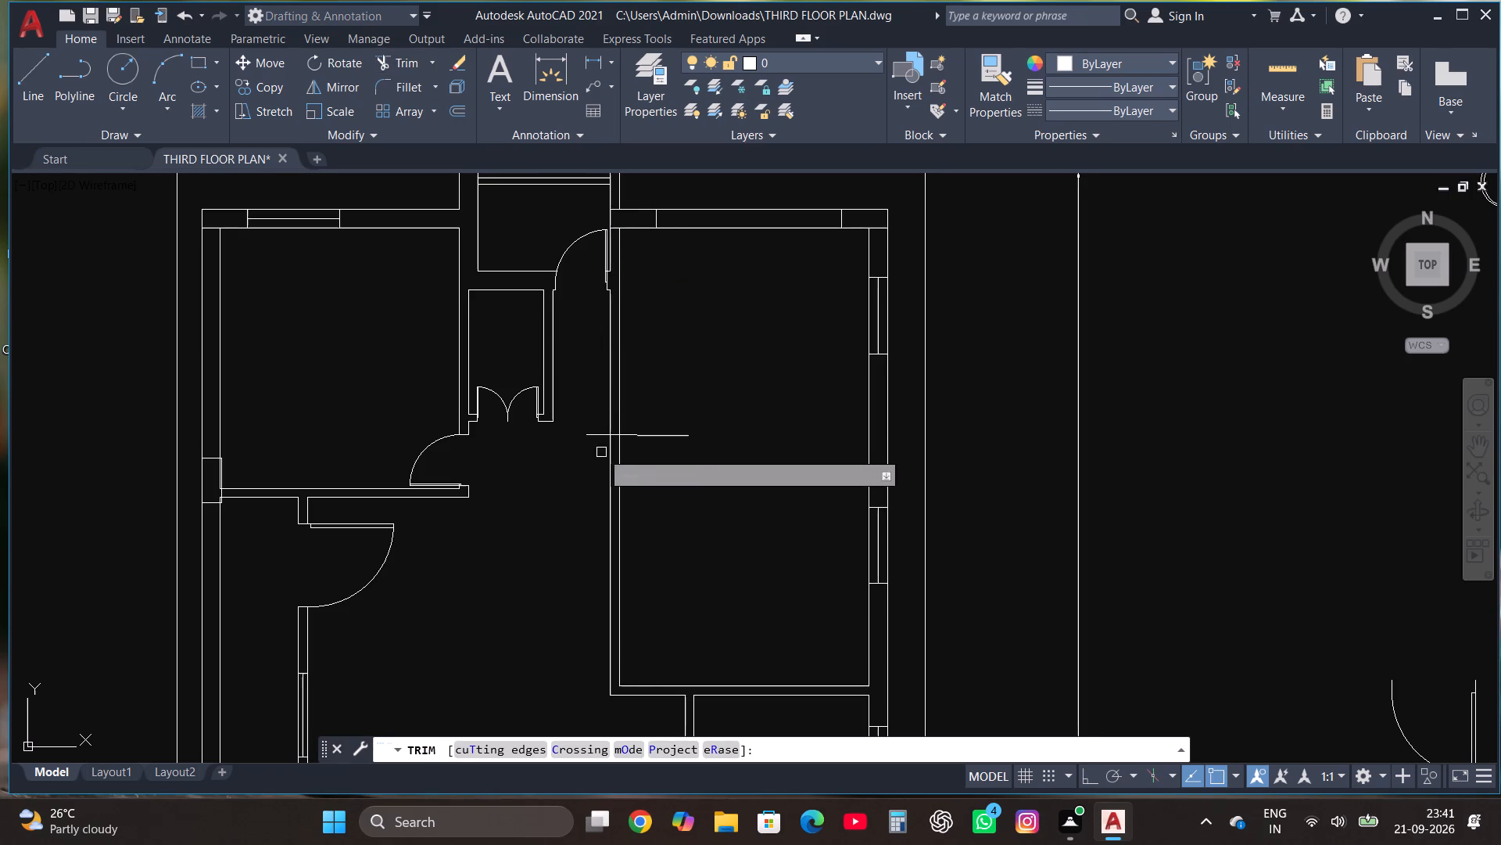
click(593, 432)
click(649, 441)
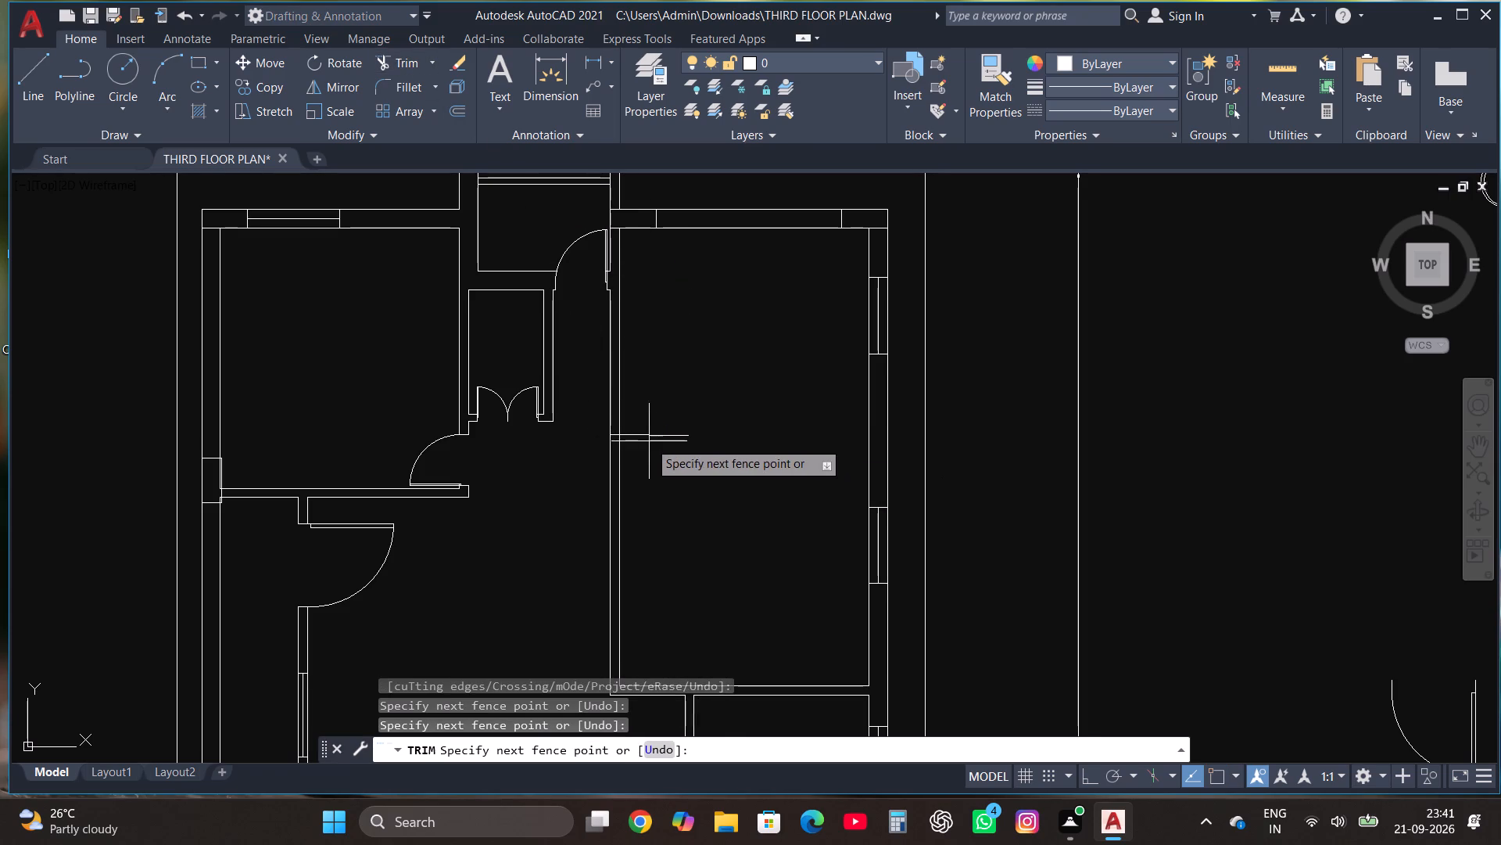
click(647, 422)
scroll(631, 444, up, 2)
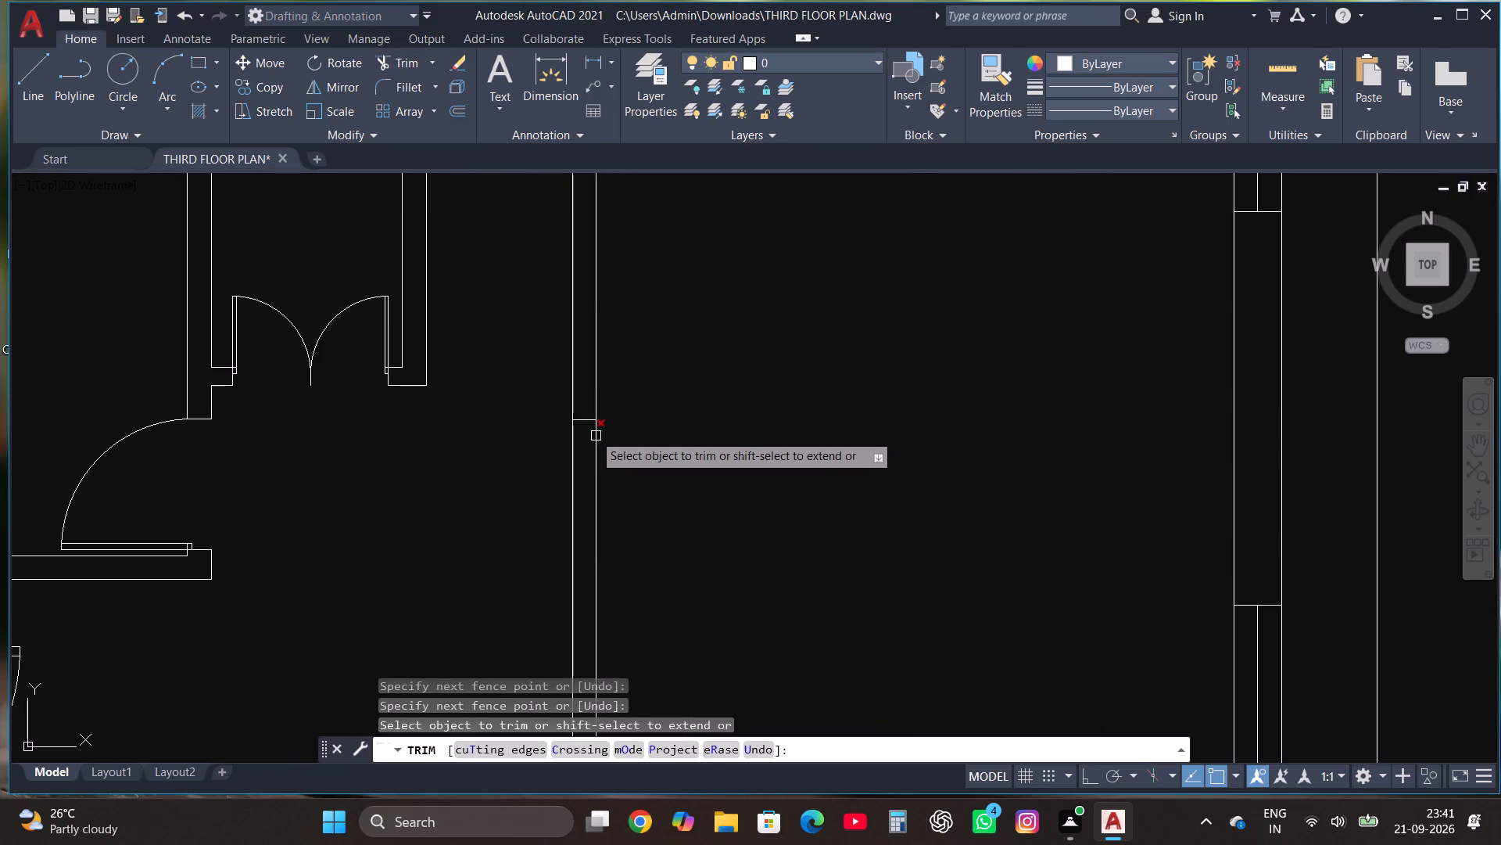
key(Escape)
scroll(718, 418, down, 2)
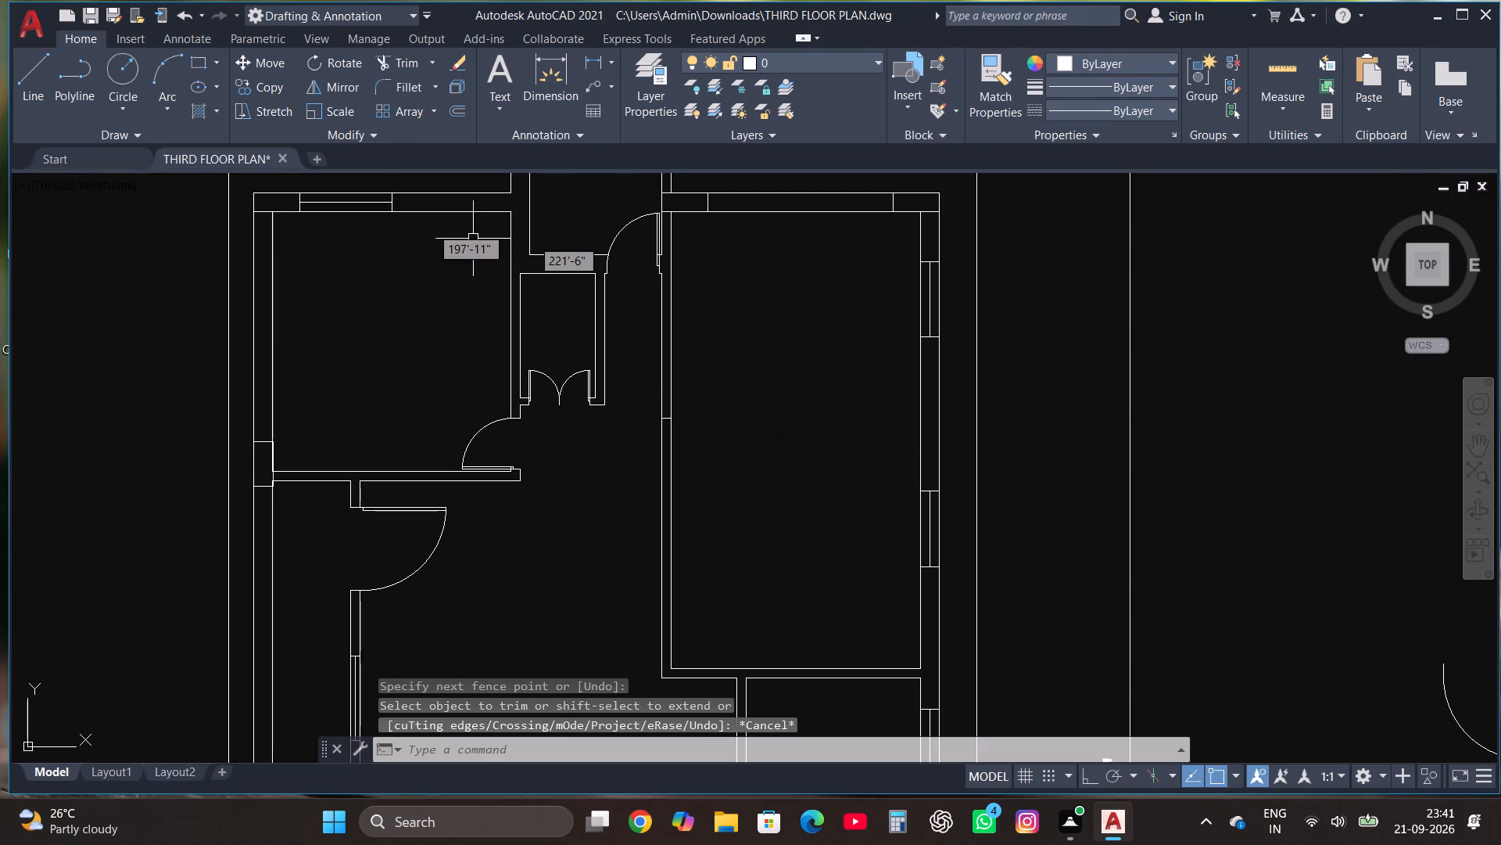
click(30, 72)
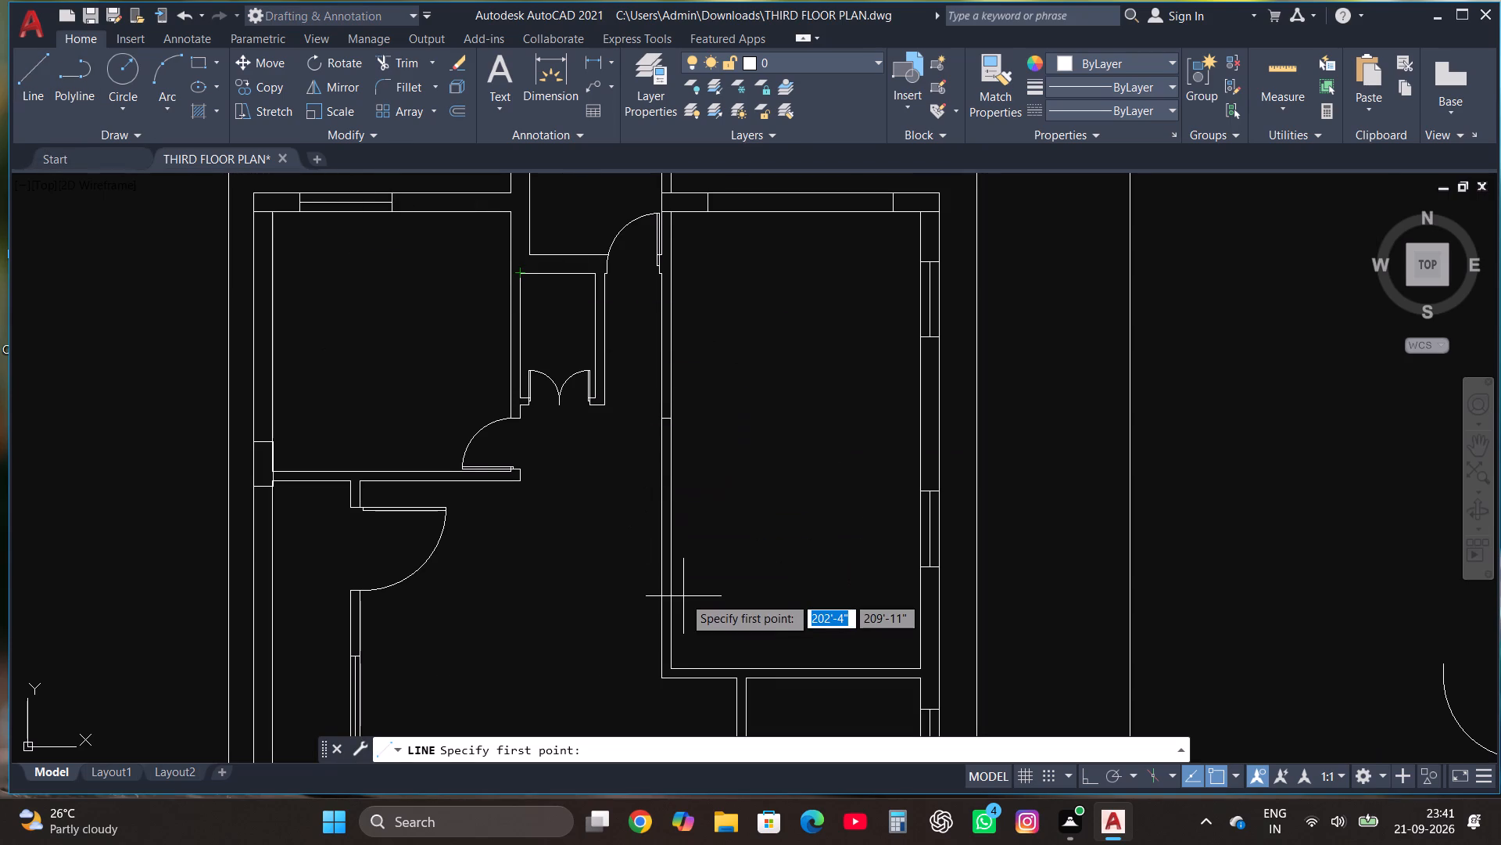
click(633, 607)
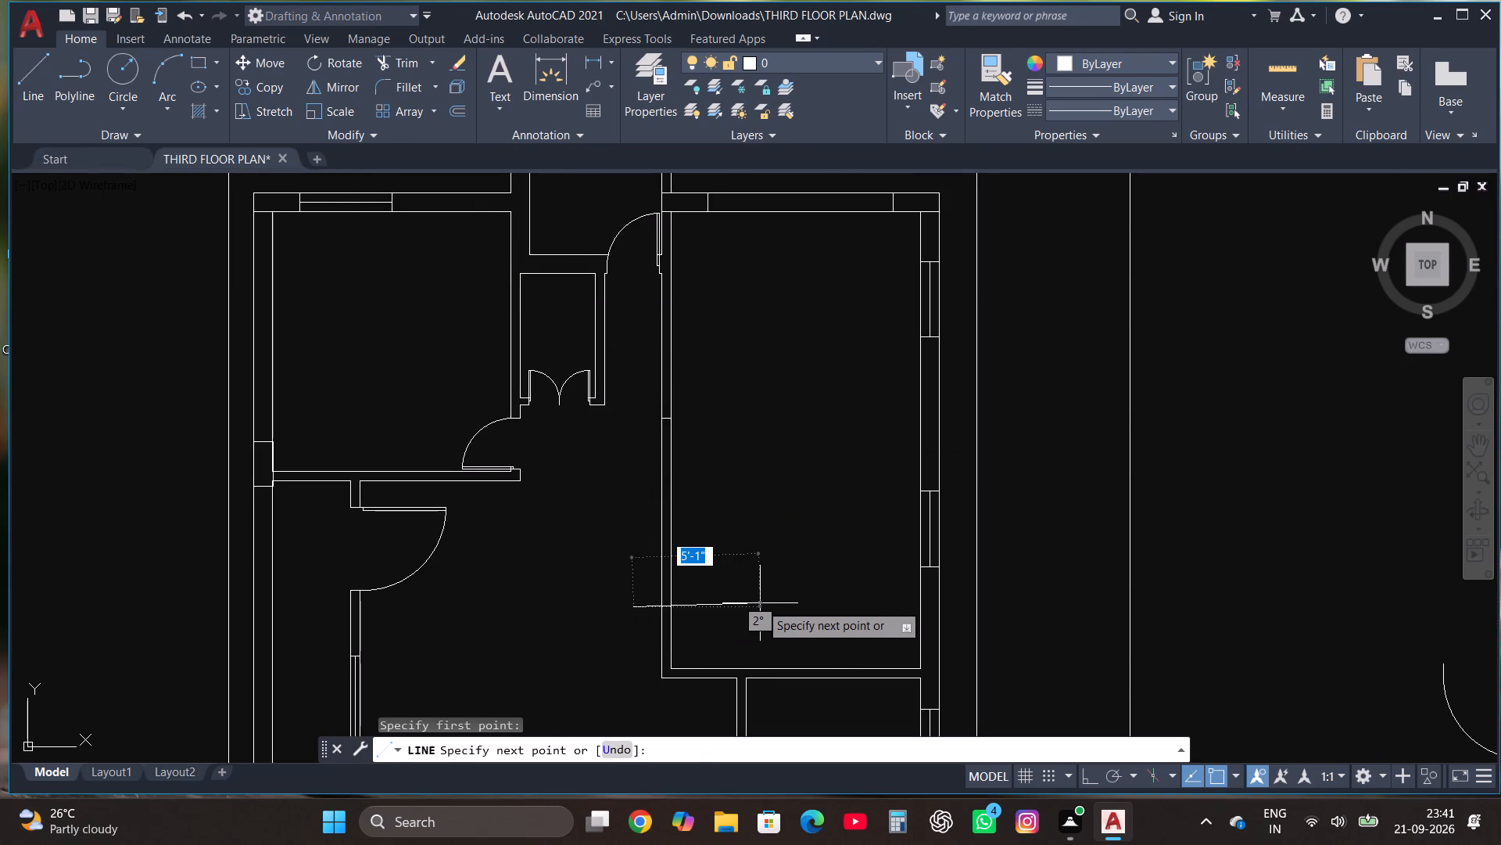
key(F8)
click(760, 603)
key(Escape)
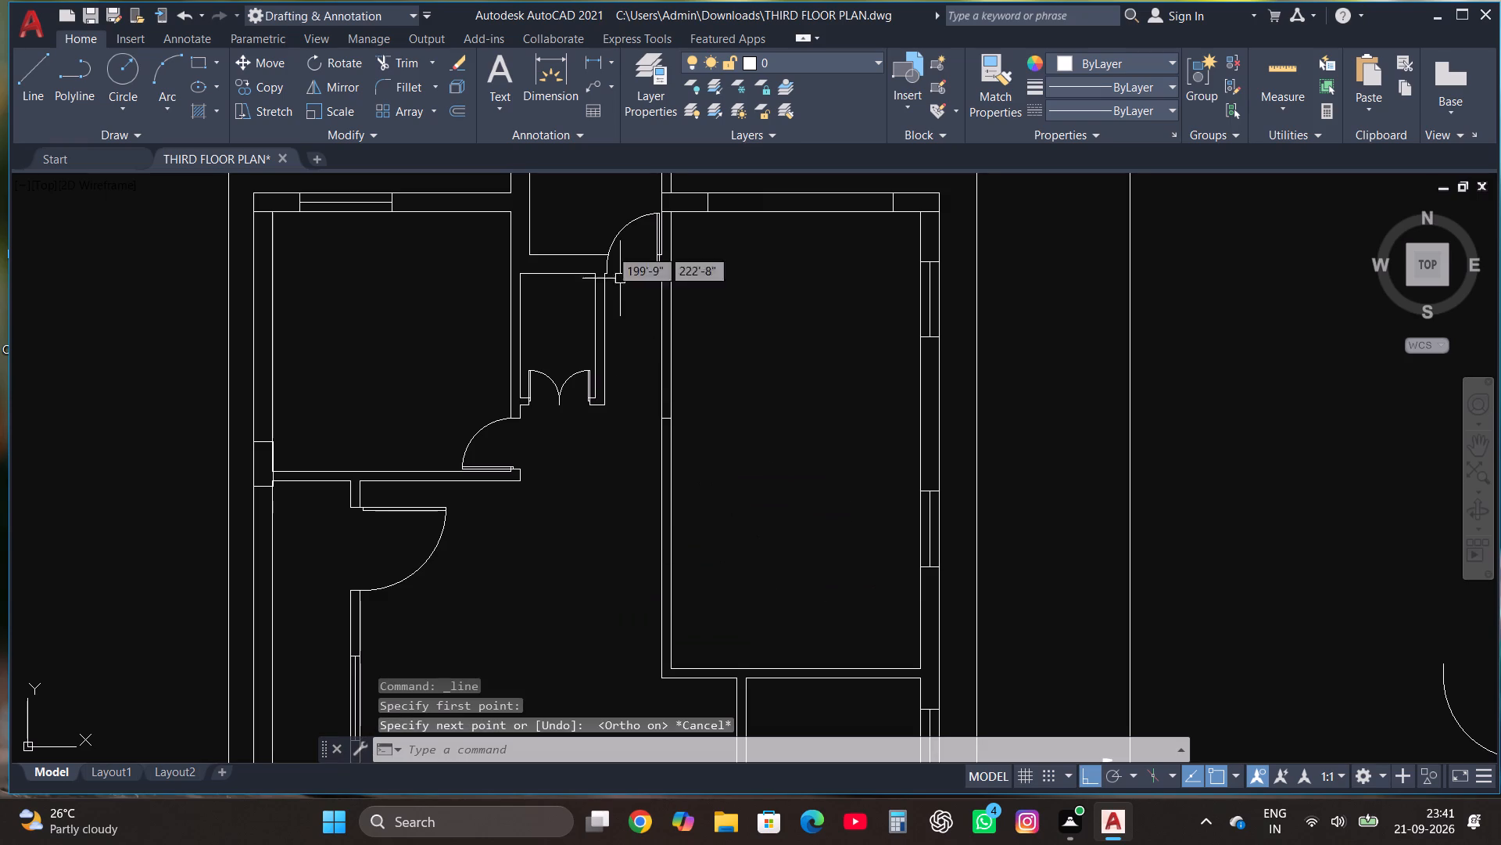
Draw a horizontal line about 4'-1" long across the large upper-right room's left wall, near the wall's lower end.
click(34, 75)
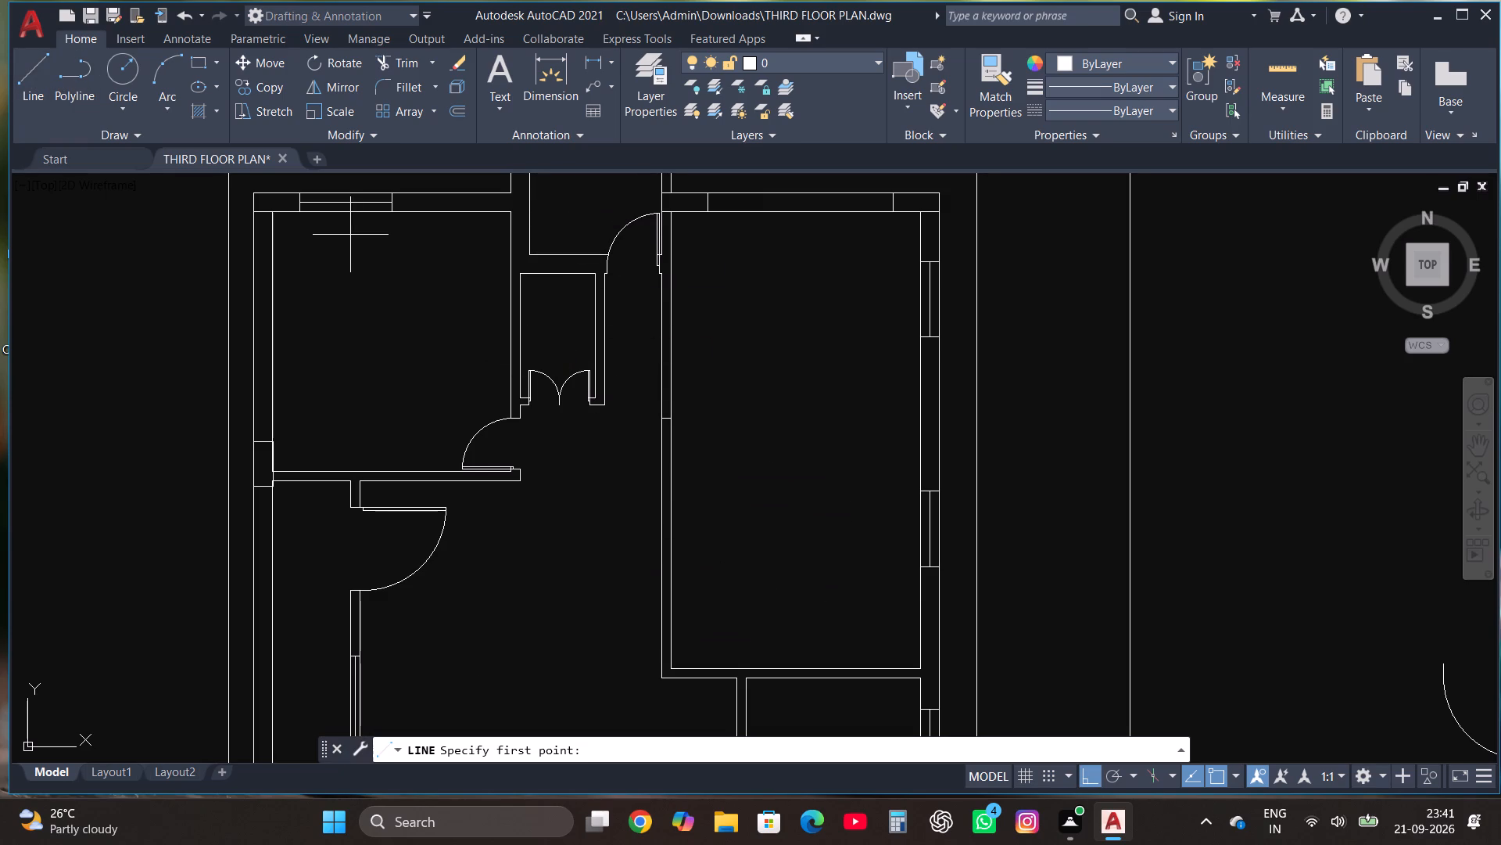
click(640, 619)
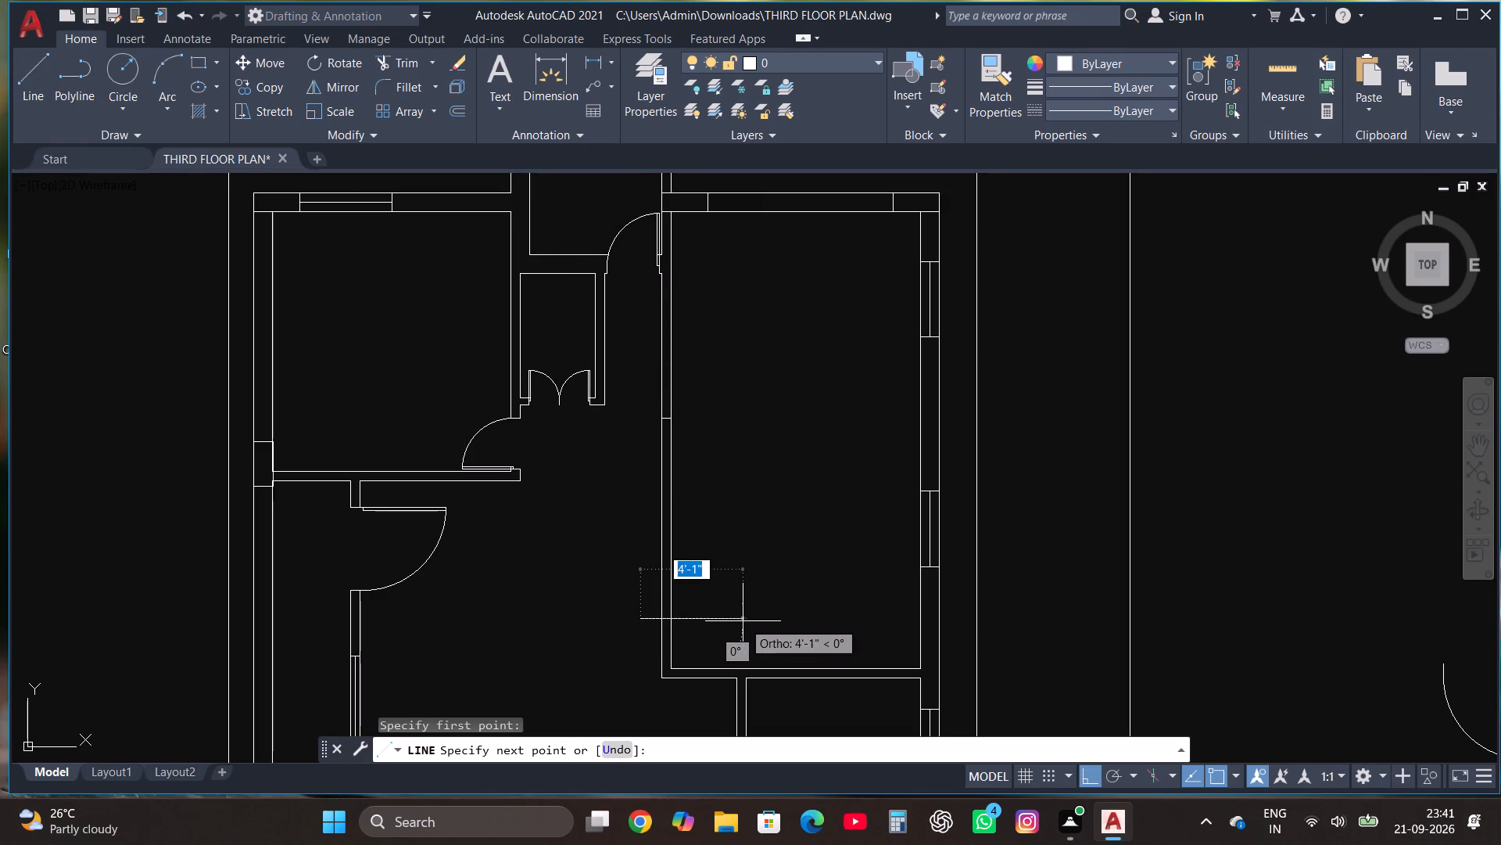
click(743, 621)
Trim both left wall lines of the large upper-right room between the two cross lines, plus the lower line's overhanging ends.
click(399, 67)
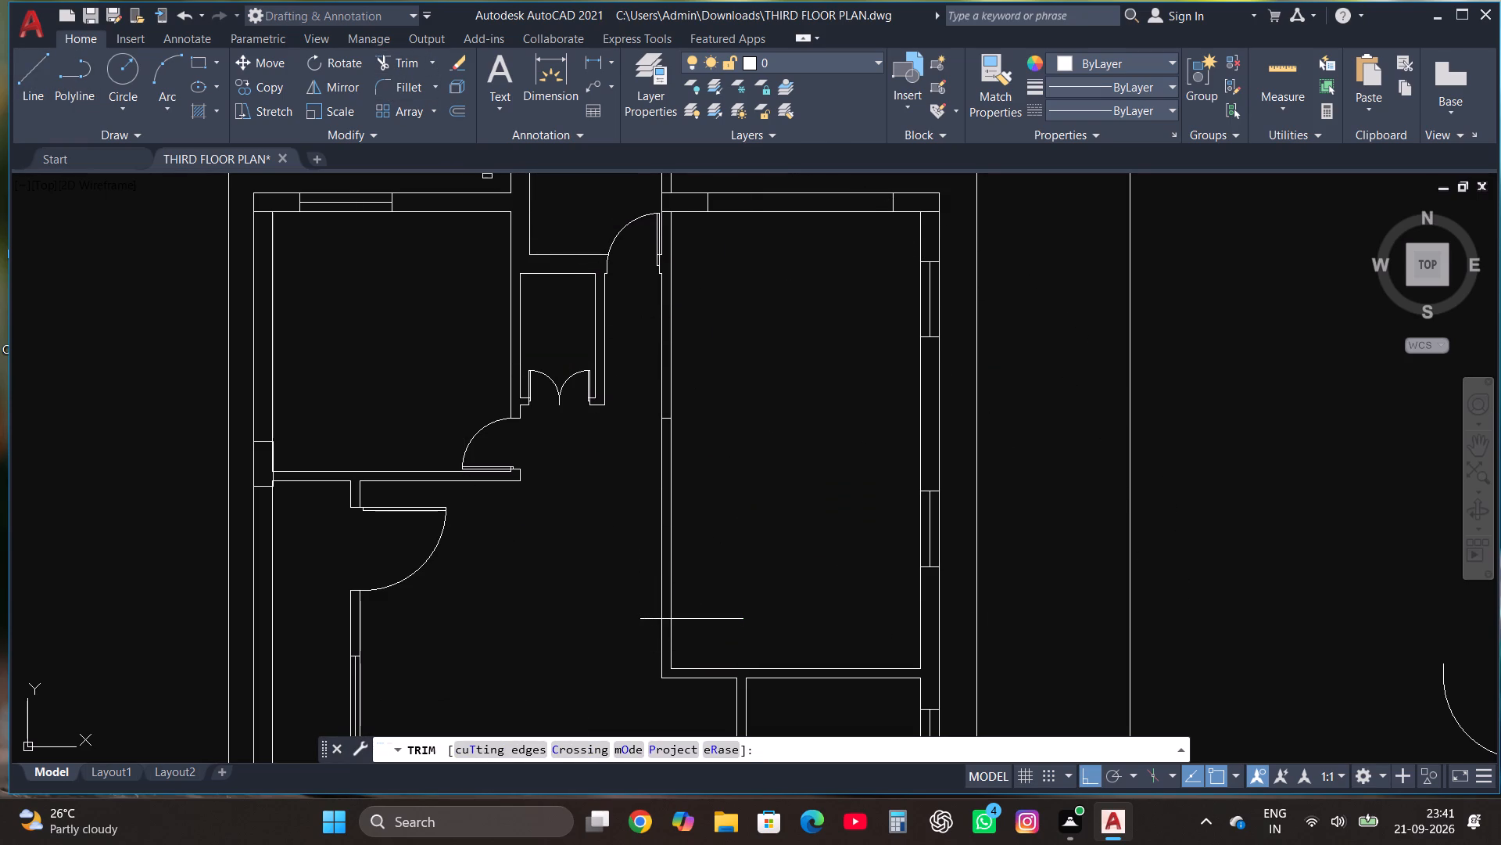
click(678, 530)
click(622, 519)
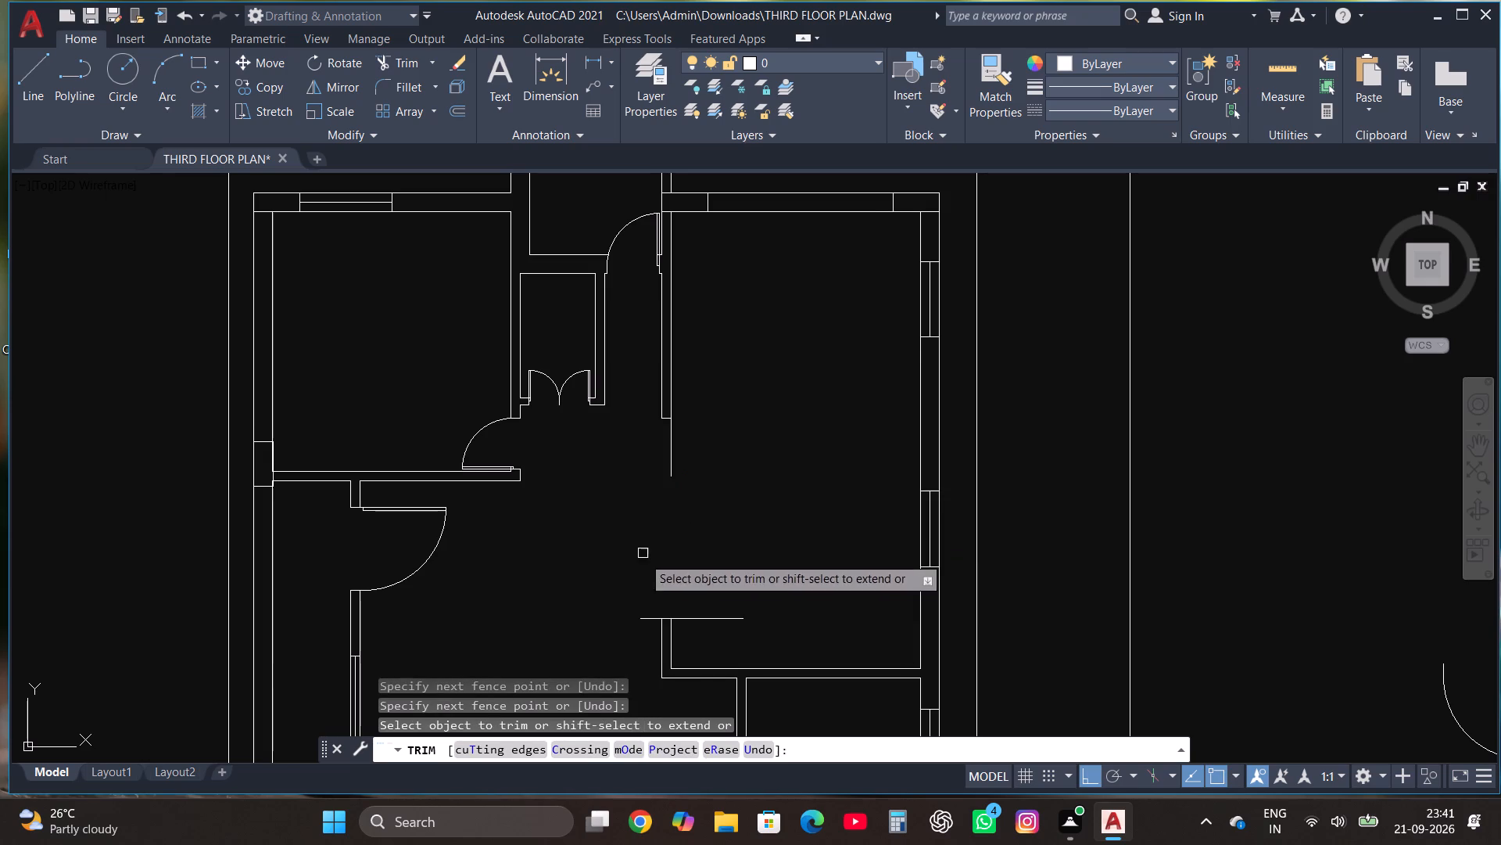
click(674, 460)
click(715, 617)
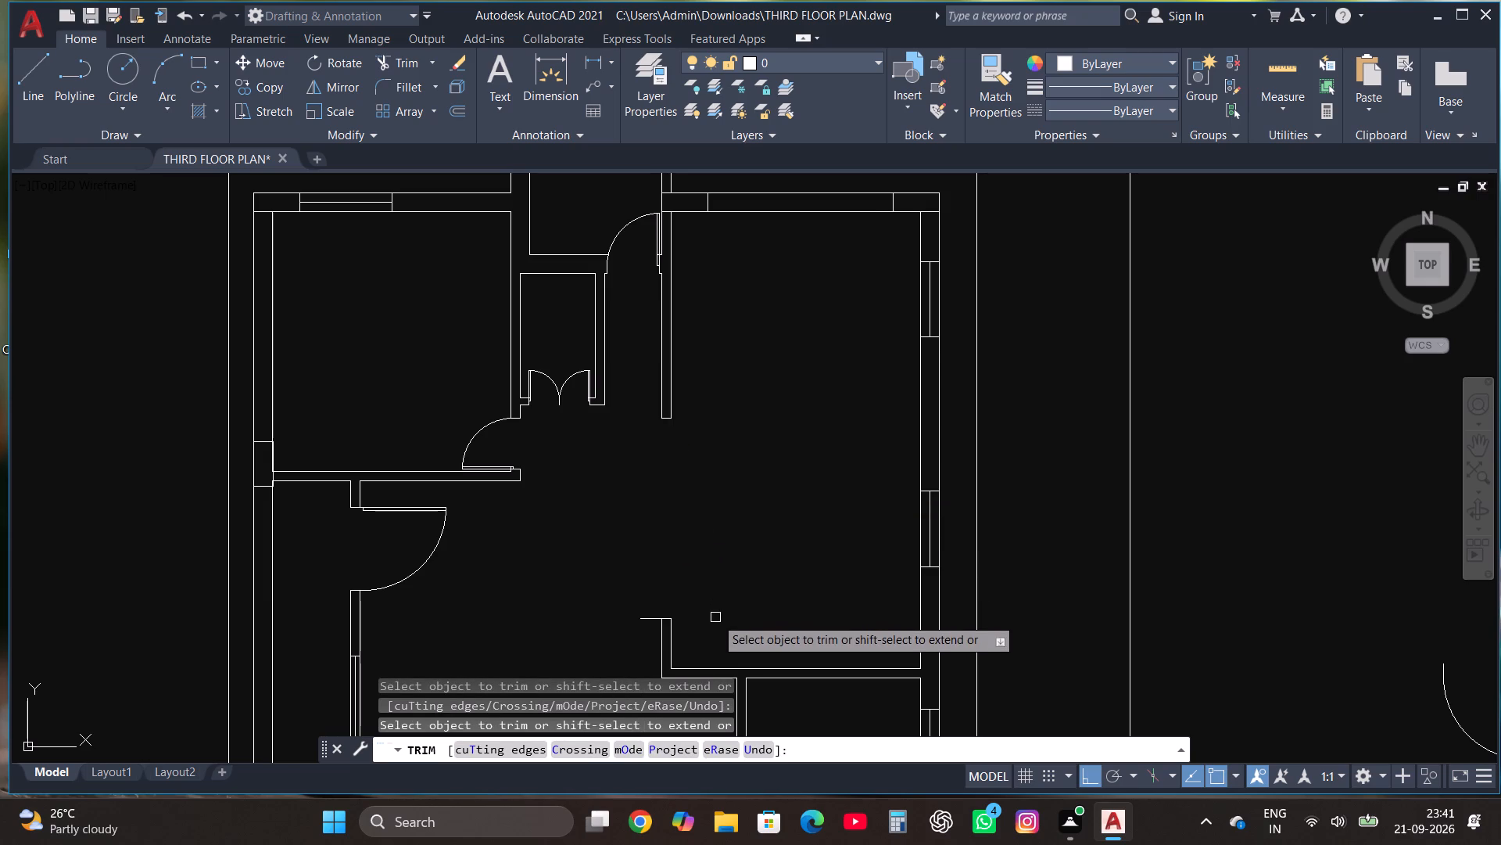
click(654, 617)
key(Escape)
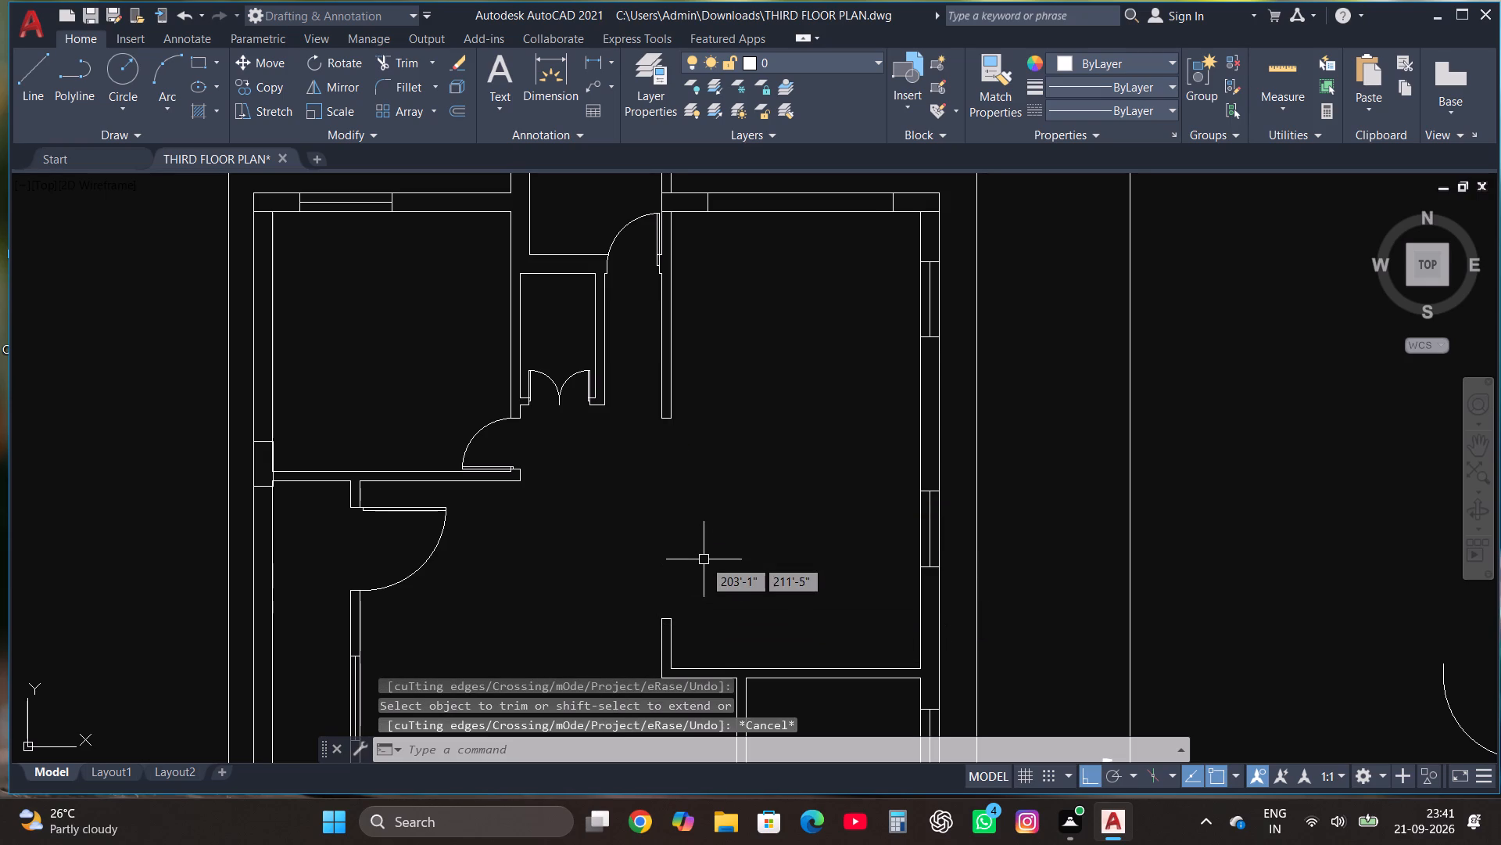
Copy the single door below the top-left room to the upper end of the left wall of the small room under the large upper-right room.
scroll(711, 483, down, 2)
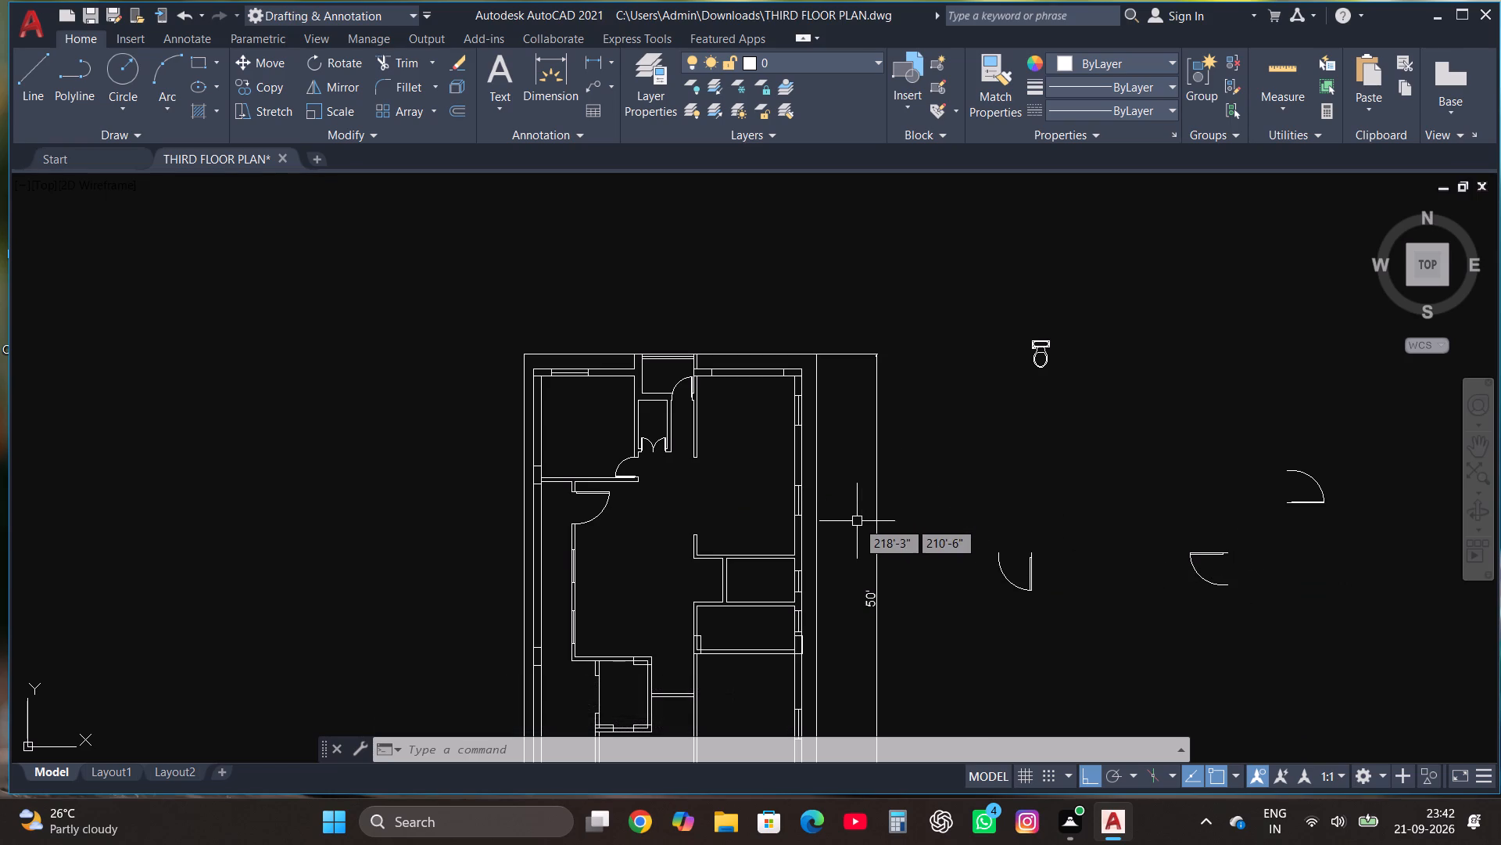
click(599, 494)
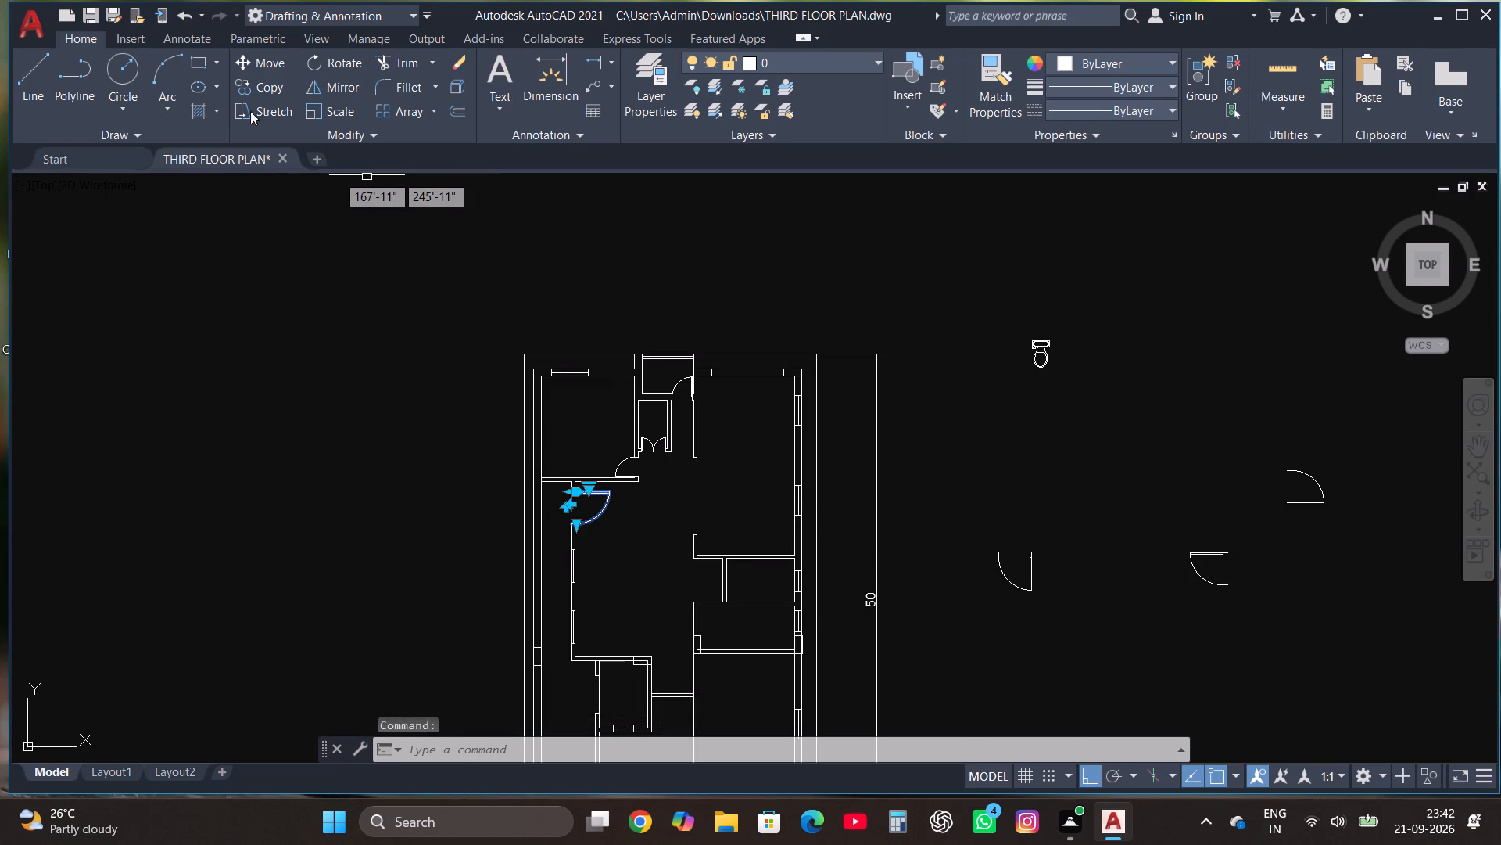
click(278, 90)
scroll(621, 591, up, 2)
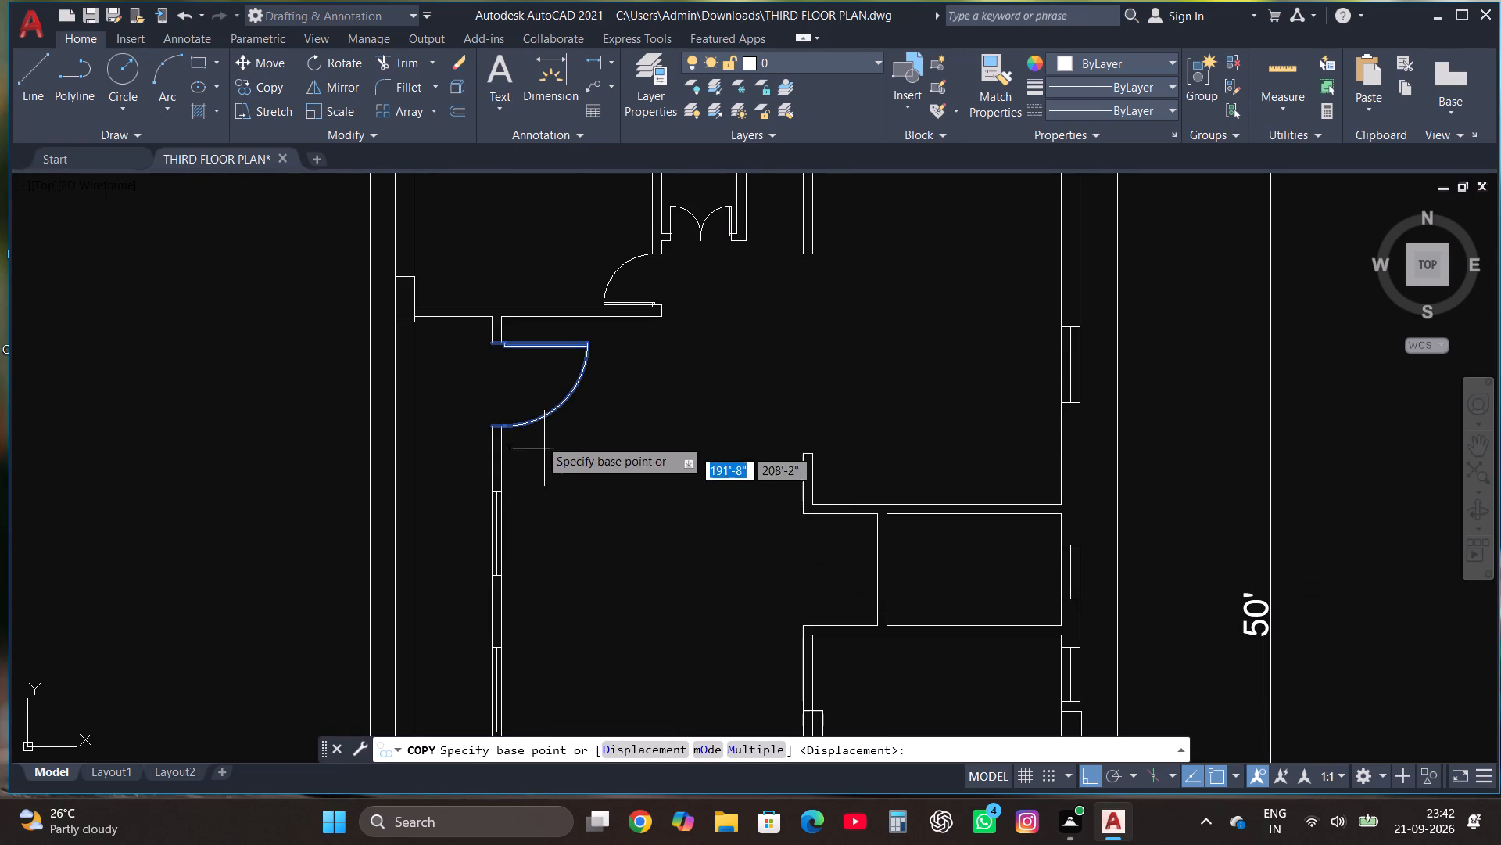
click(490, 343)
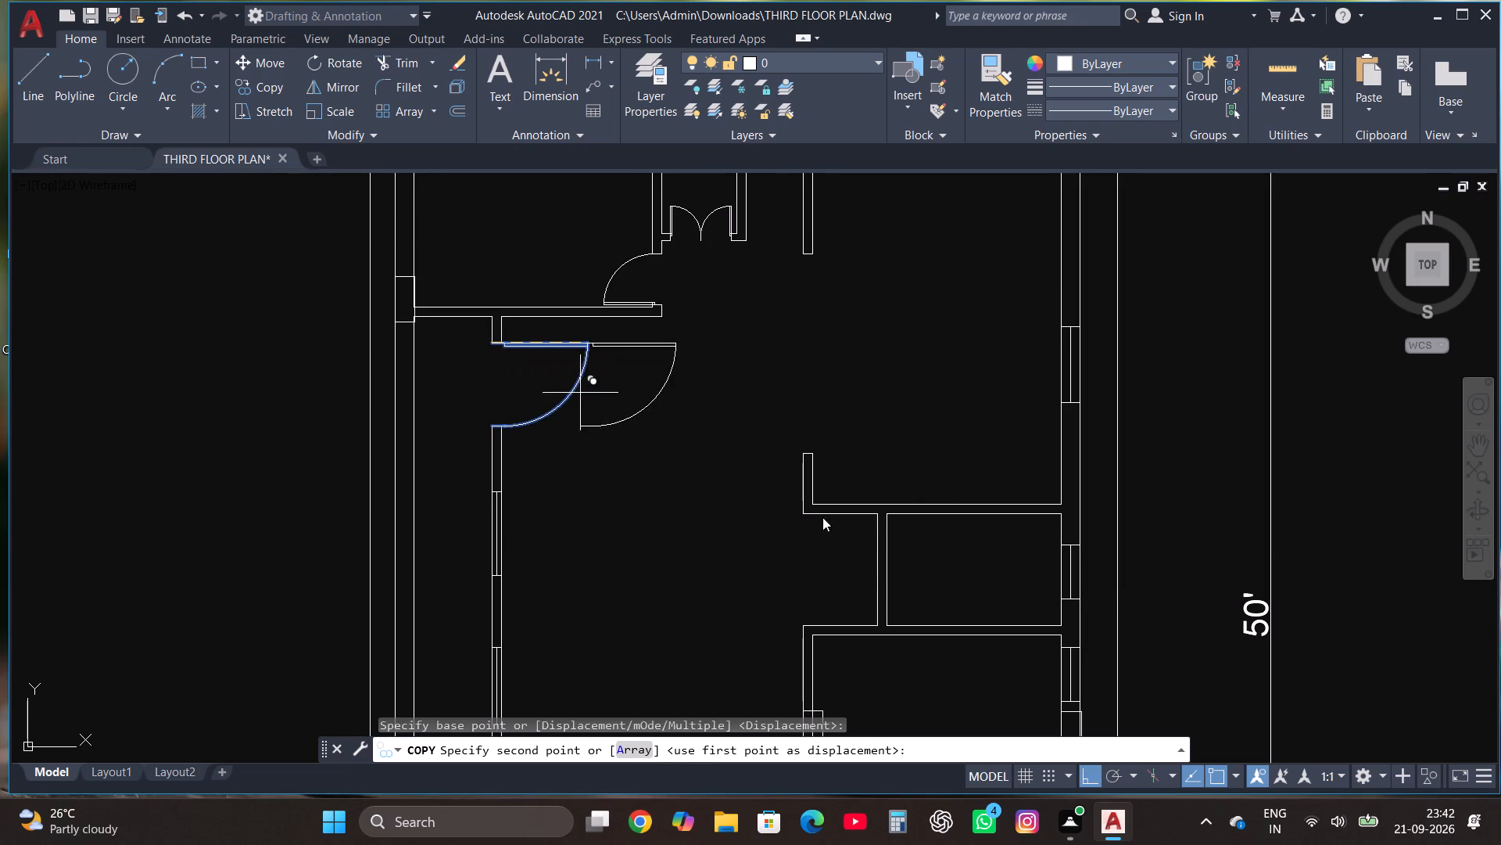
key(F8)
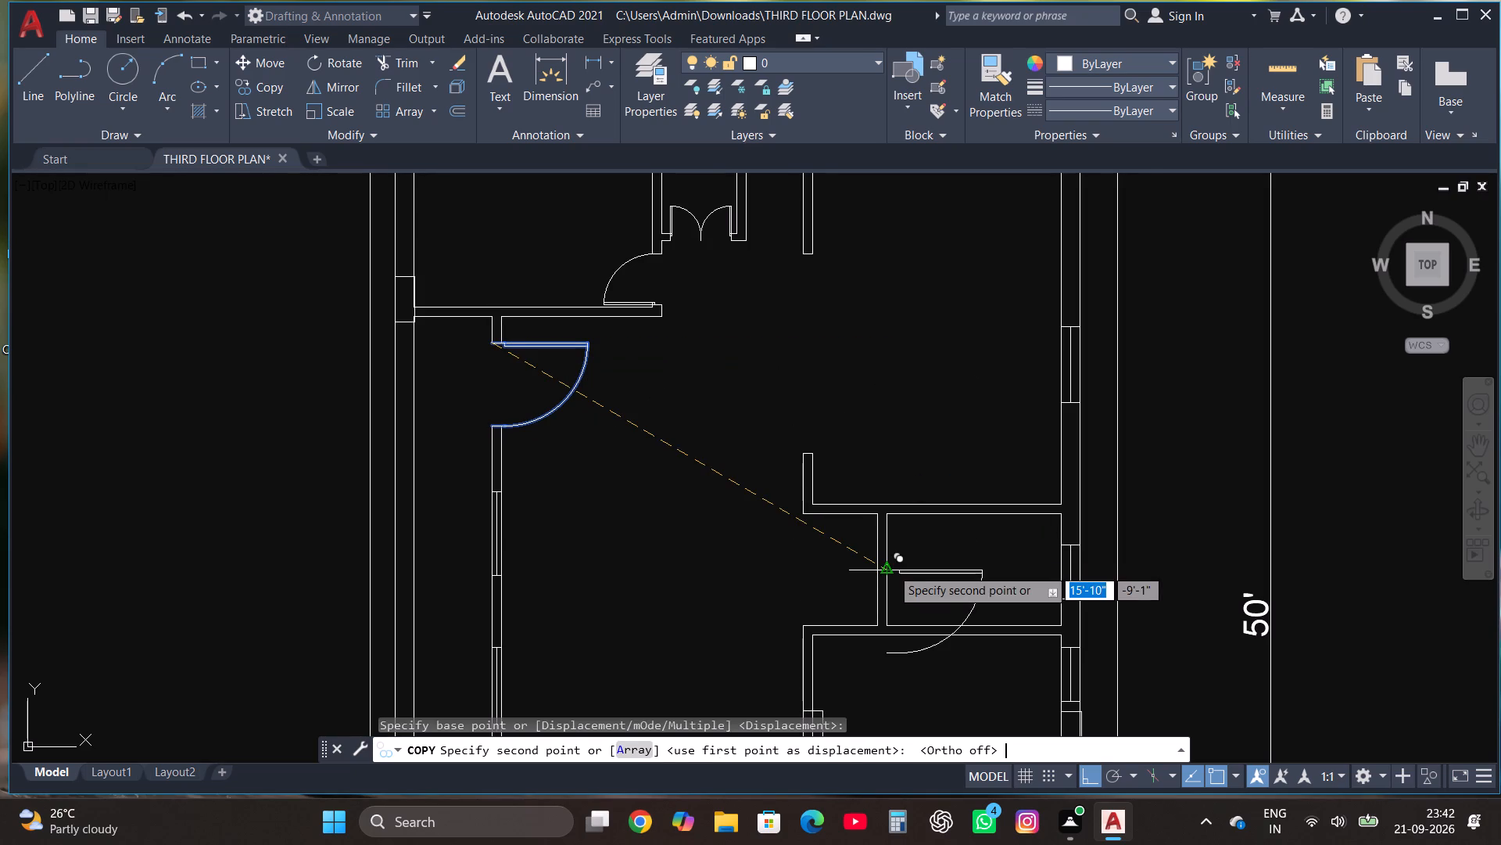
scroll(895, 520, up, 2)
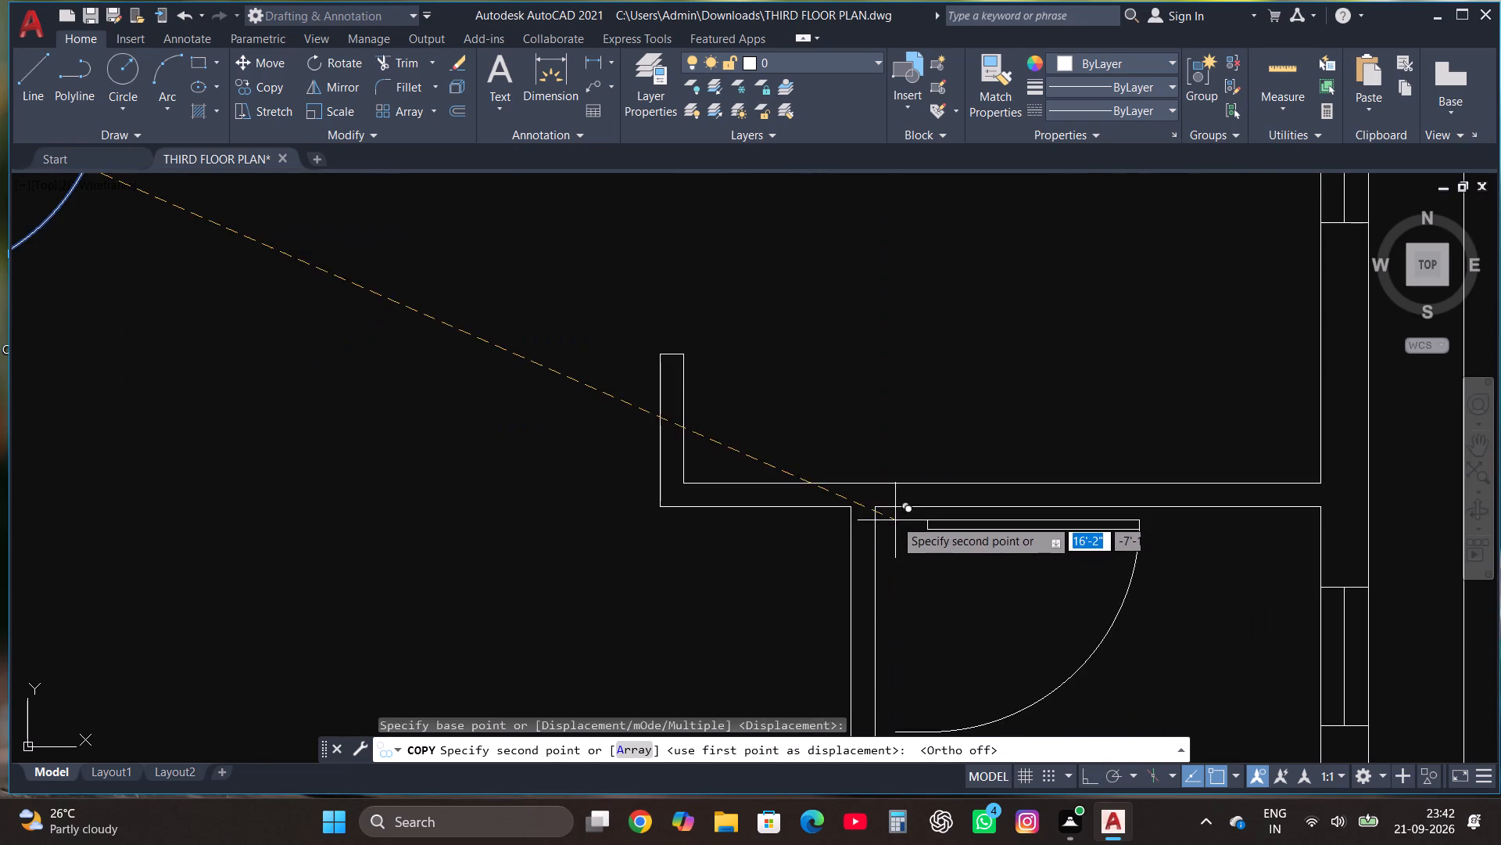
click(851, 522)
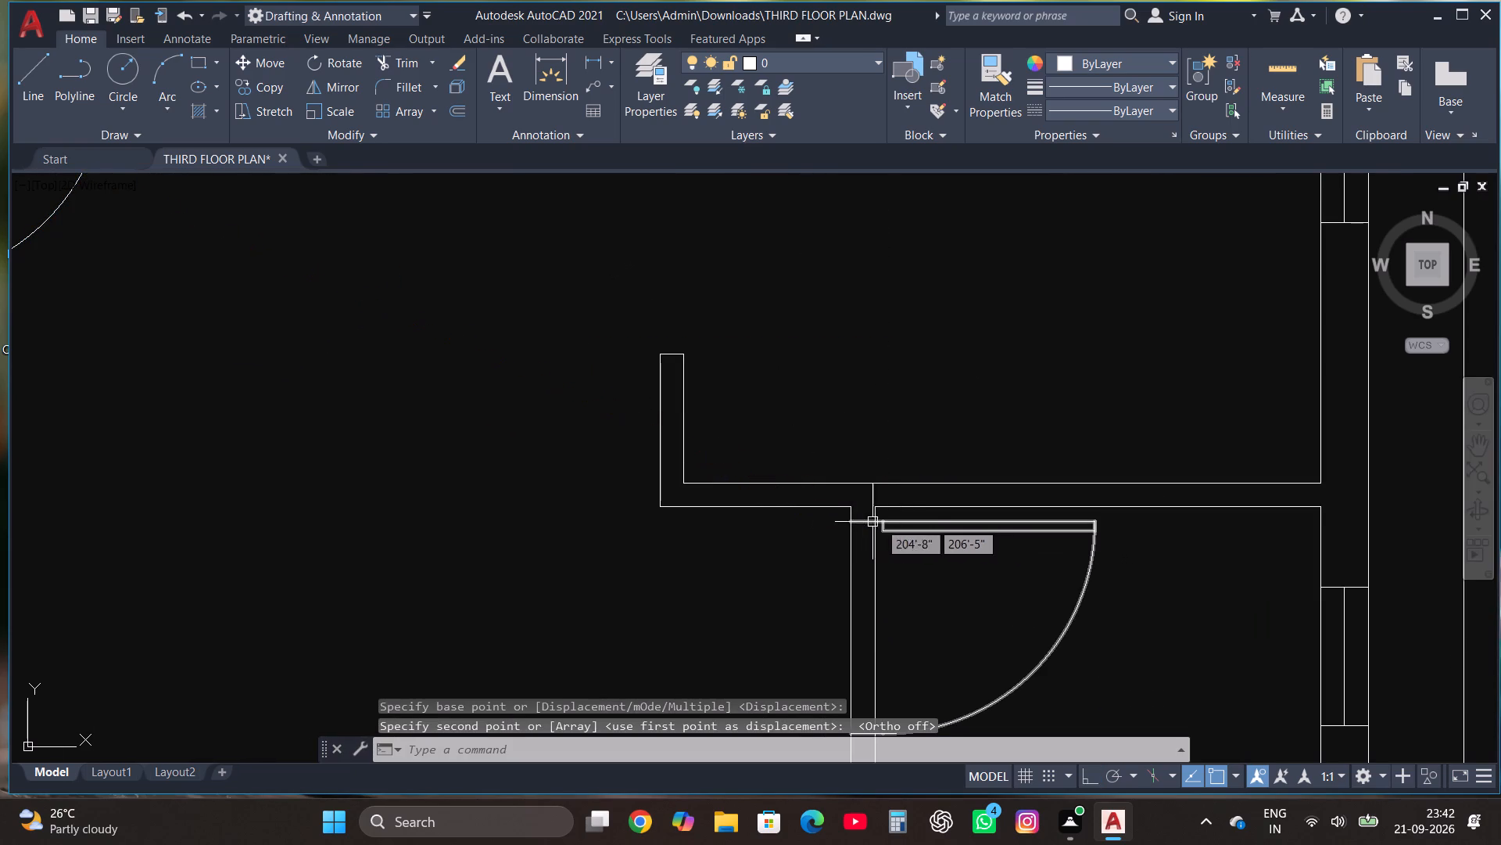
Scale the copied door down from its upper hinge corner to suit the small room's left wall.
click(905, 523)
click(349, 106)
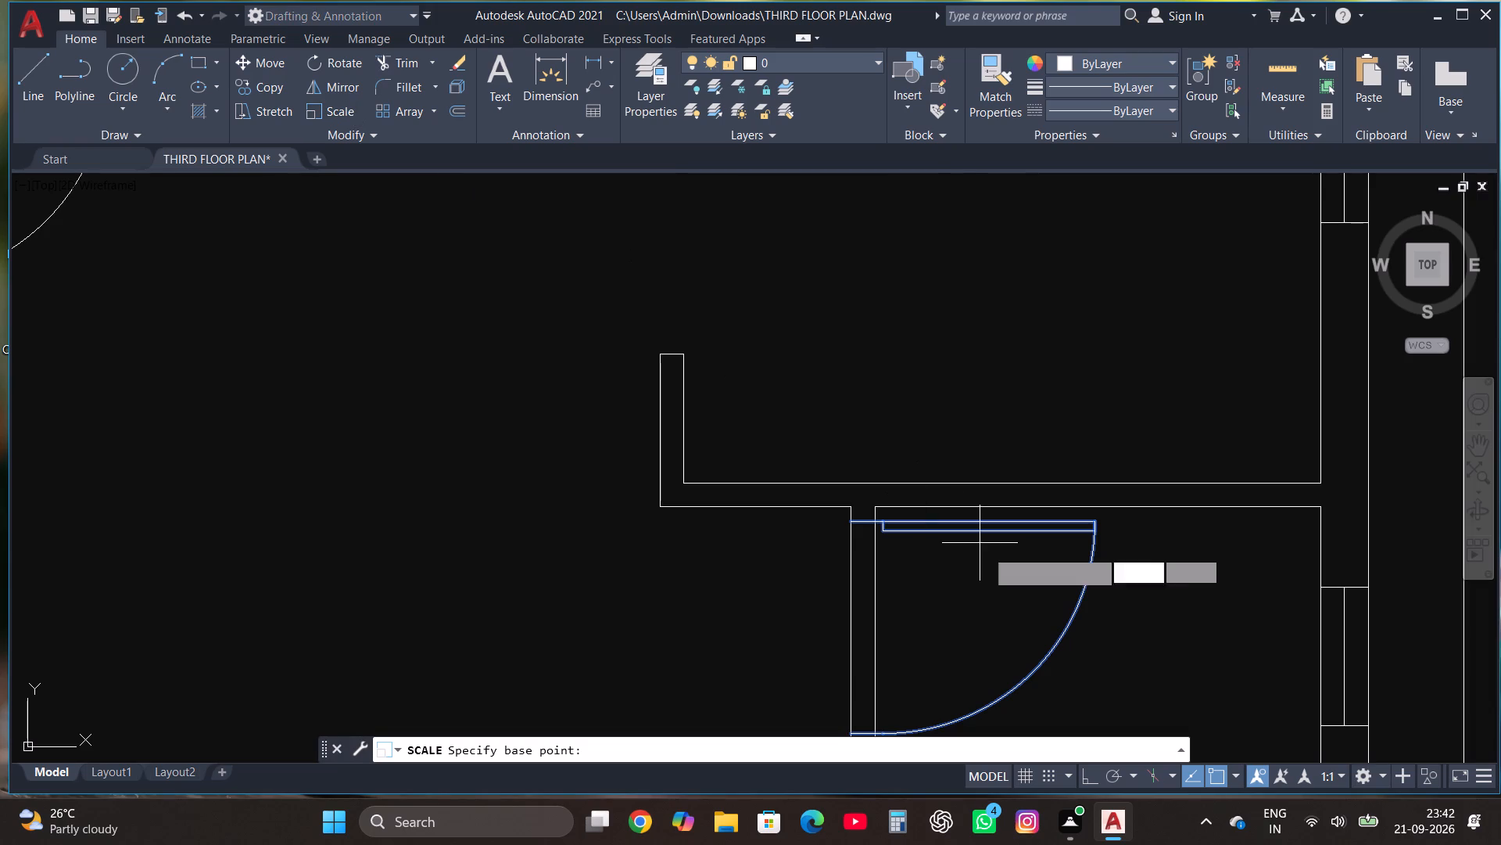
click(849, 521)
scroll(849, 521, down, 1)
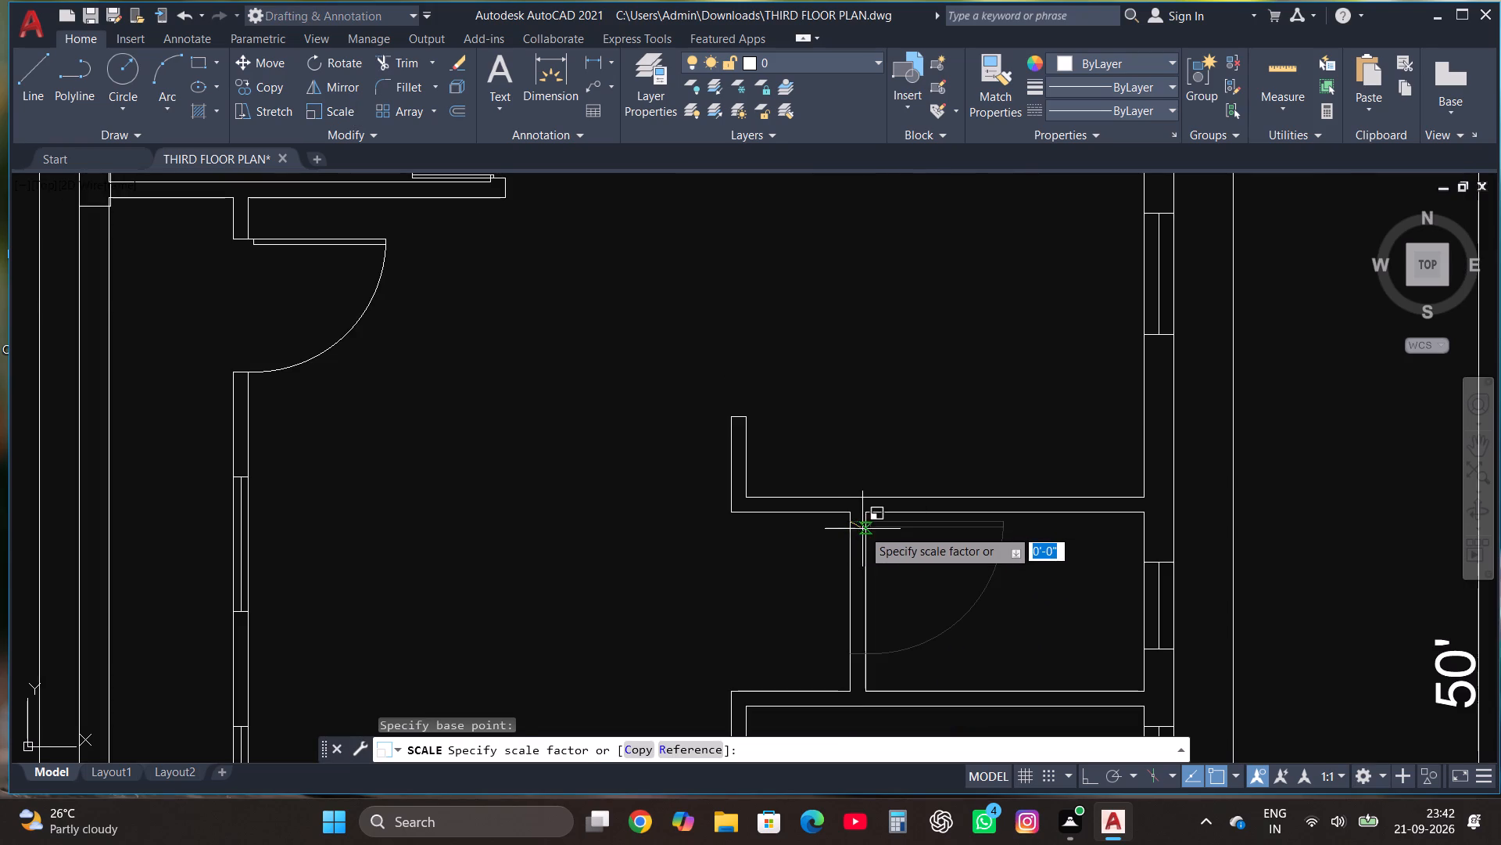
click(892, 565)
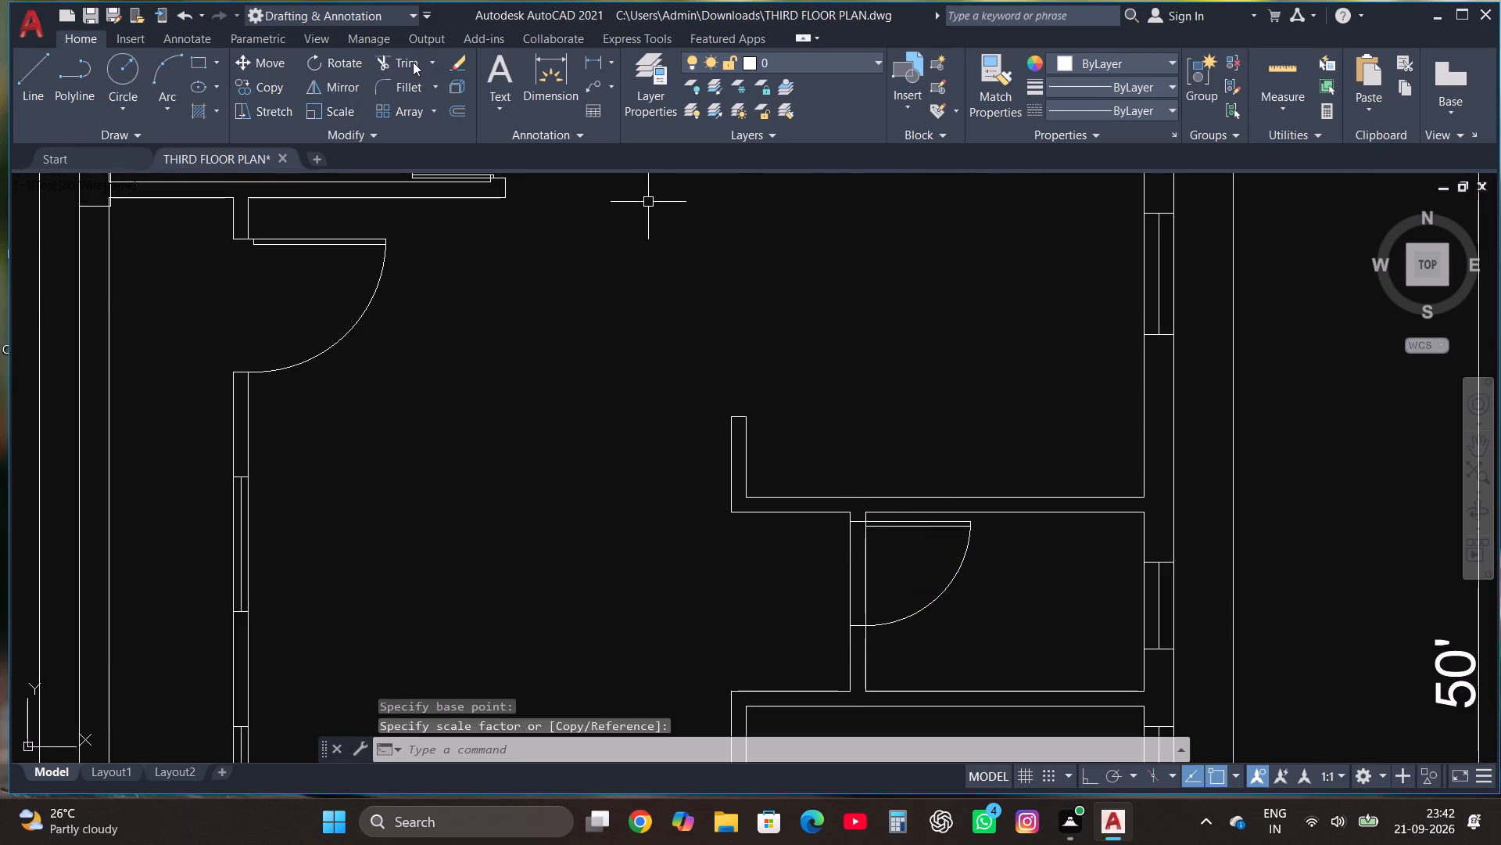
Trim the two wall lines across the copied door's opening in the small room's left wall.
click(411, 62)
click(878, 581)
click(788, 581)
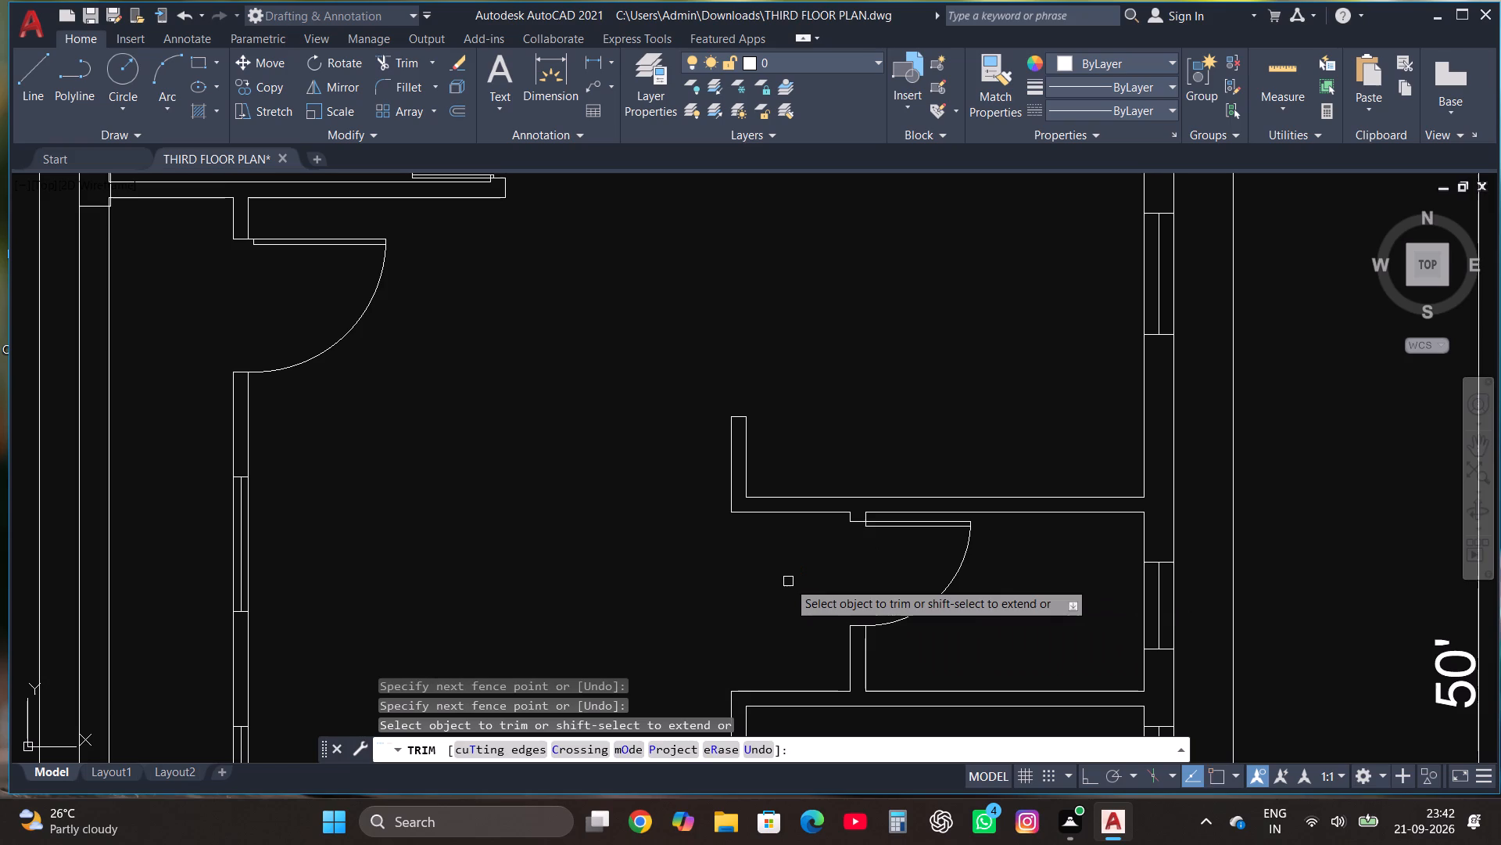
key(Escape)
Rotate the nearest spare single door outside the plan by 180 degrees.
scroll(864, 512, down, 2)
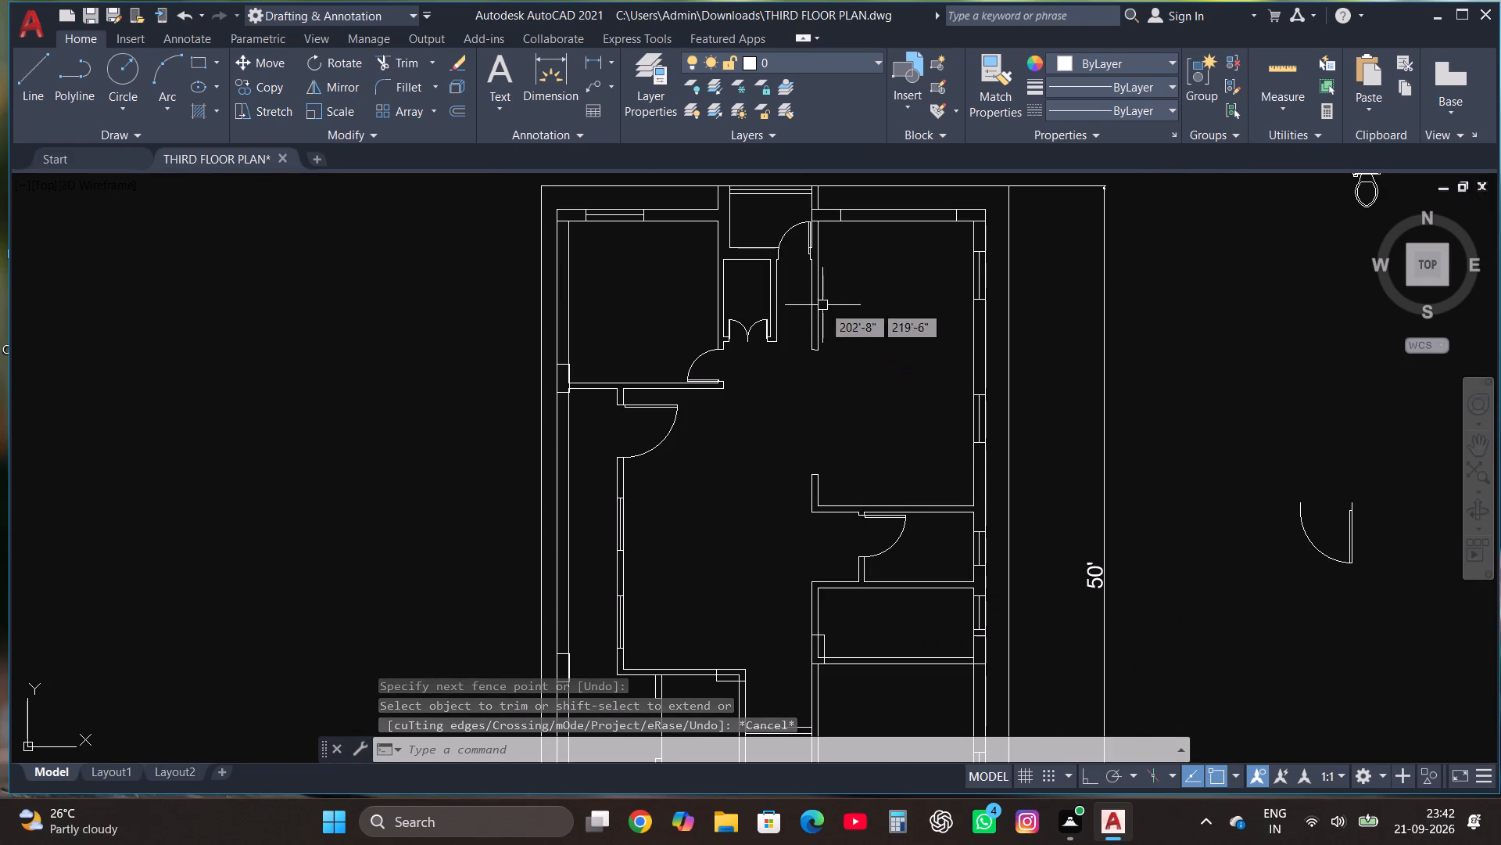
scroll(1021, 574, down, 1)
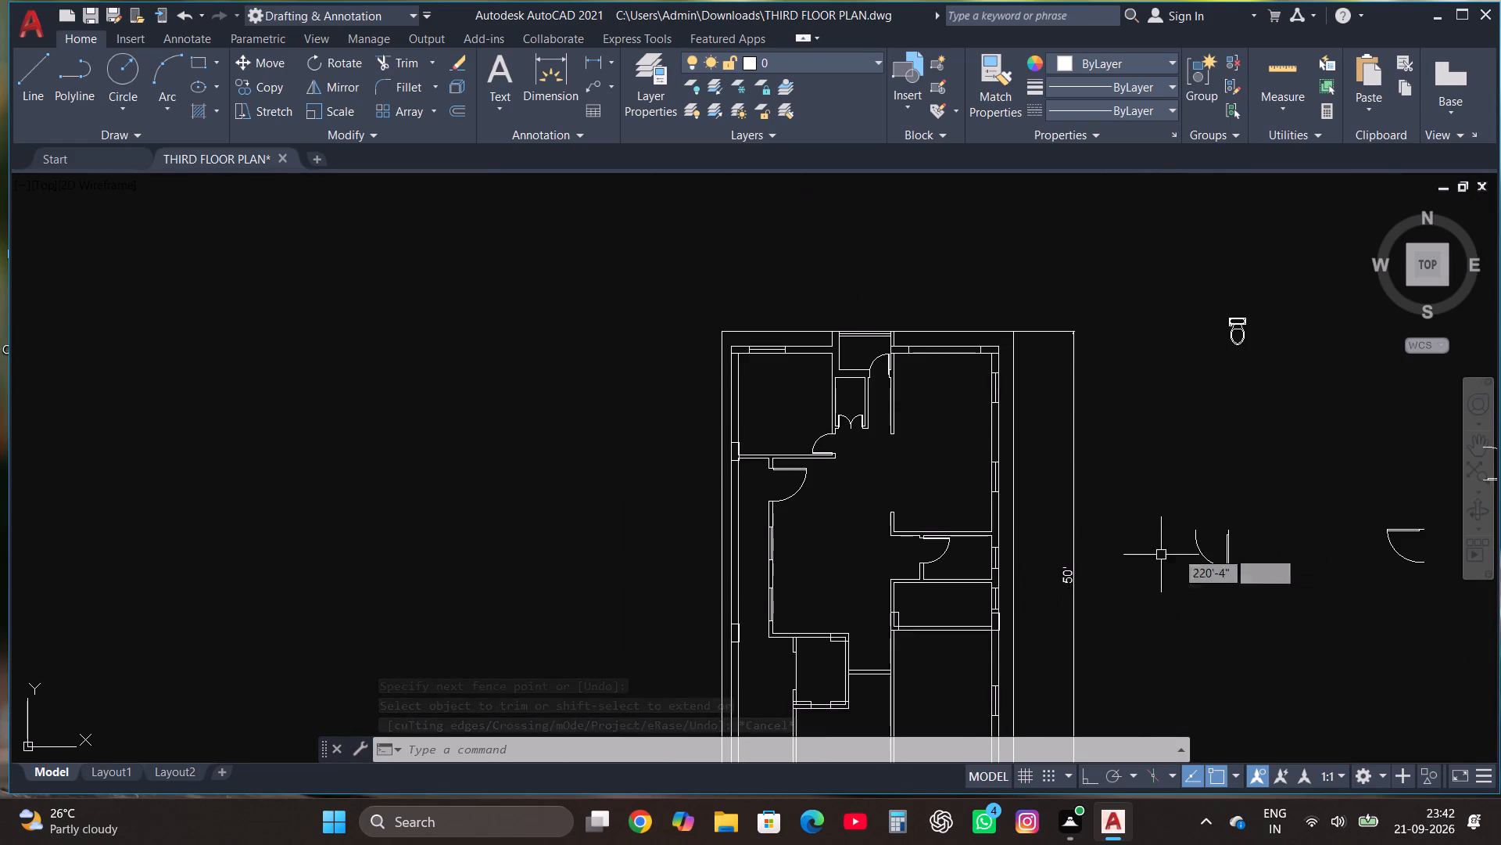
scroll(1137, 563, down, 1)
scroll(1168, 545, up, 1)
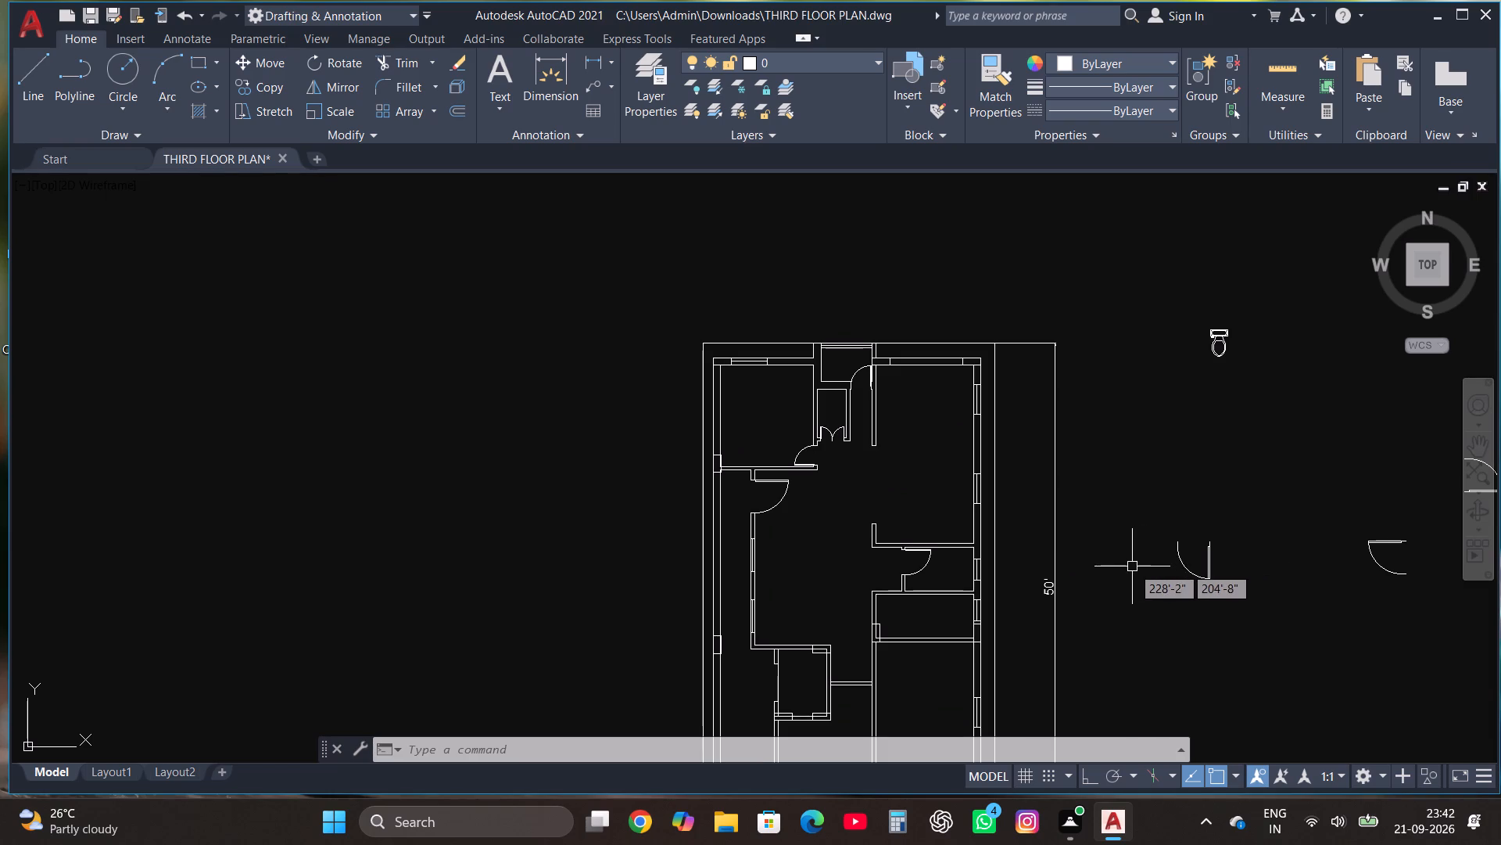
scroll(925, 525, down, 2)
scroll(1051, 513, up, 2)
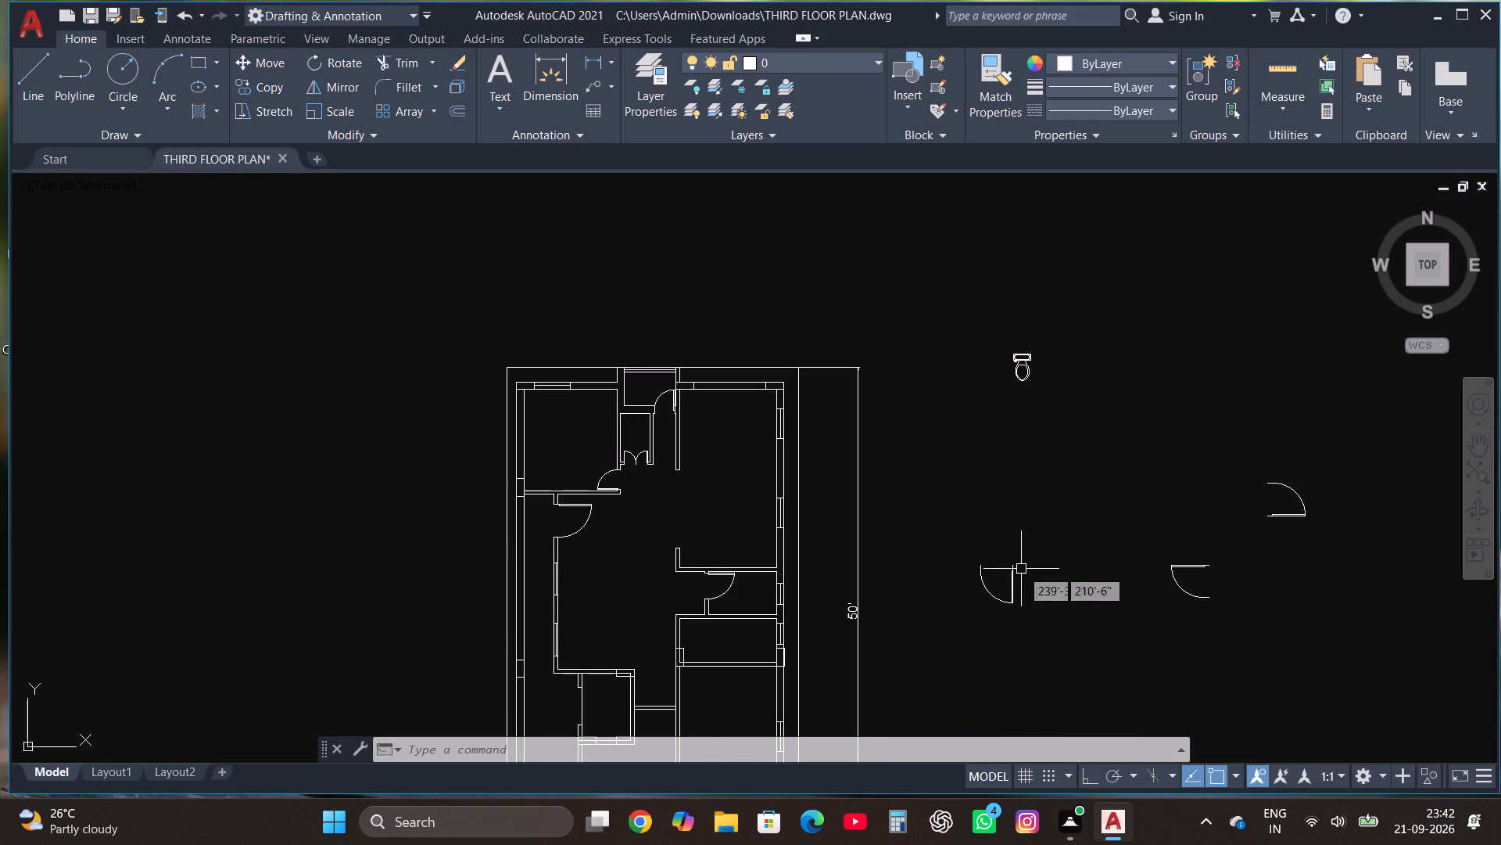
click(1016, 578)
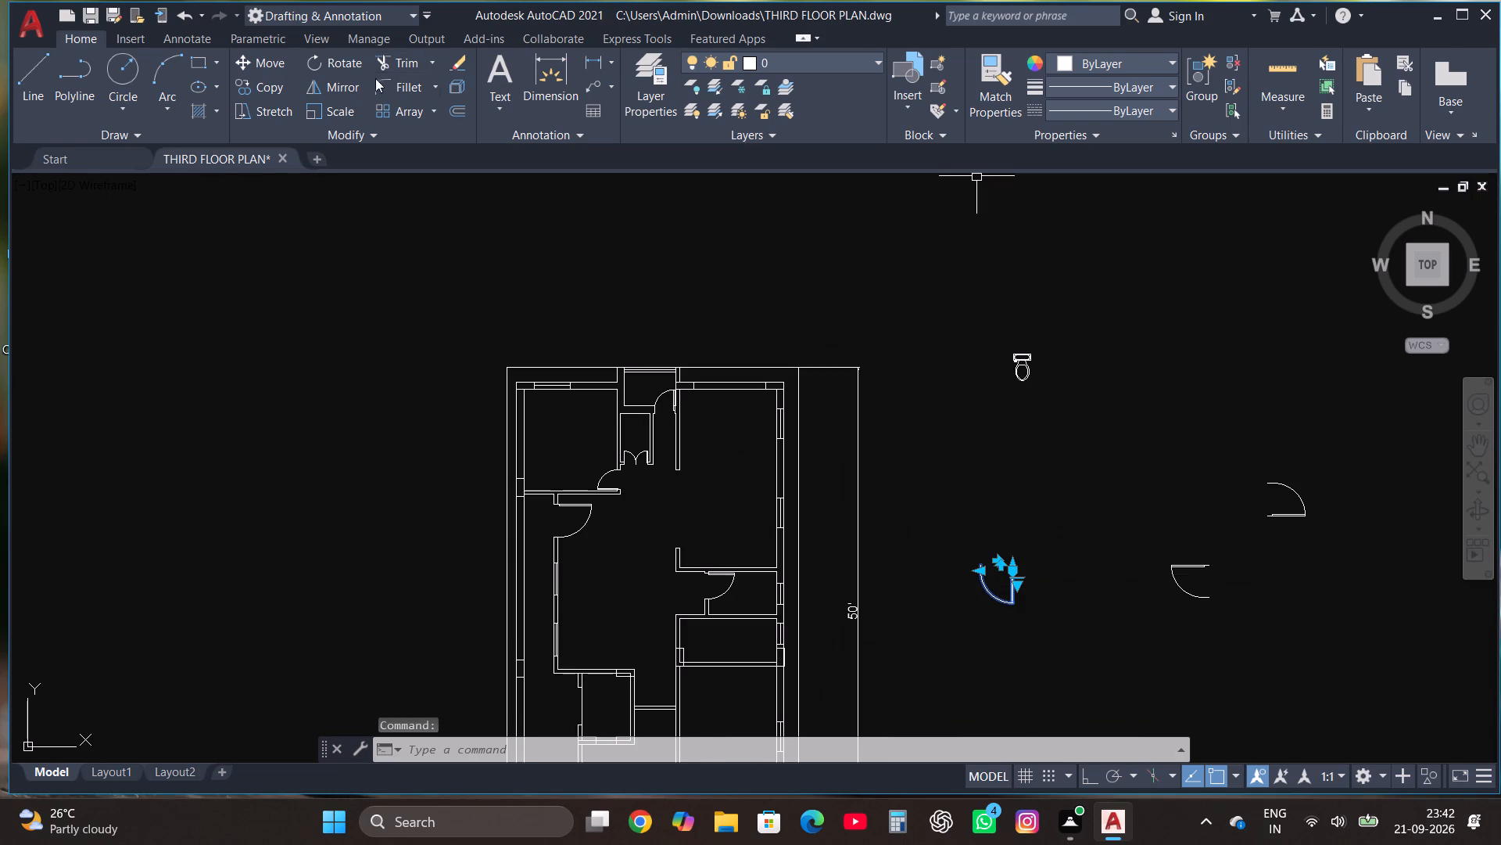
click(343, 59)
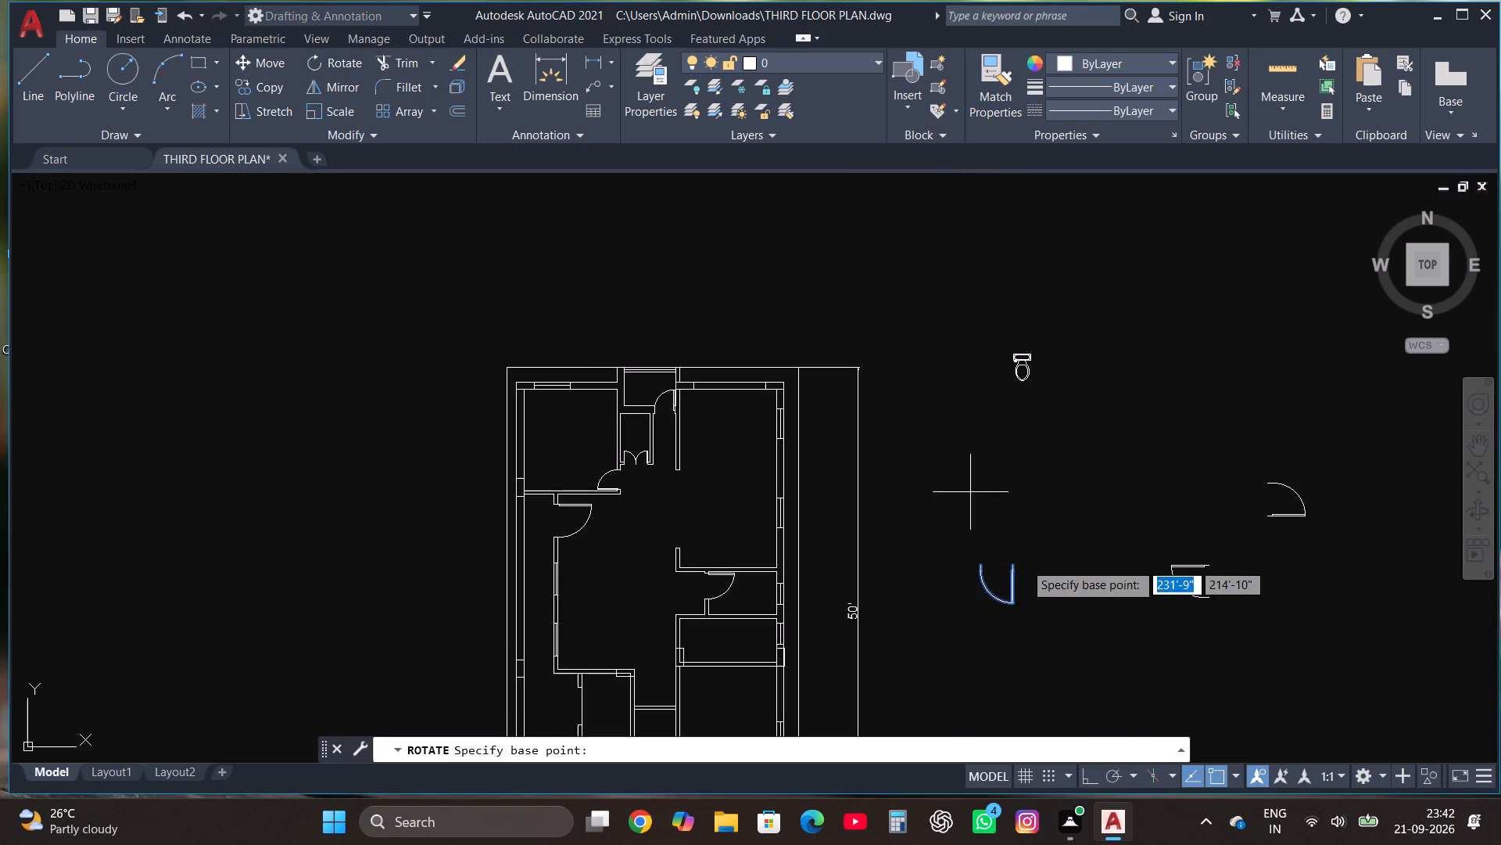
click(1026, 564)
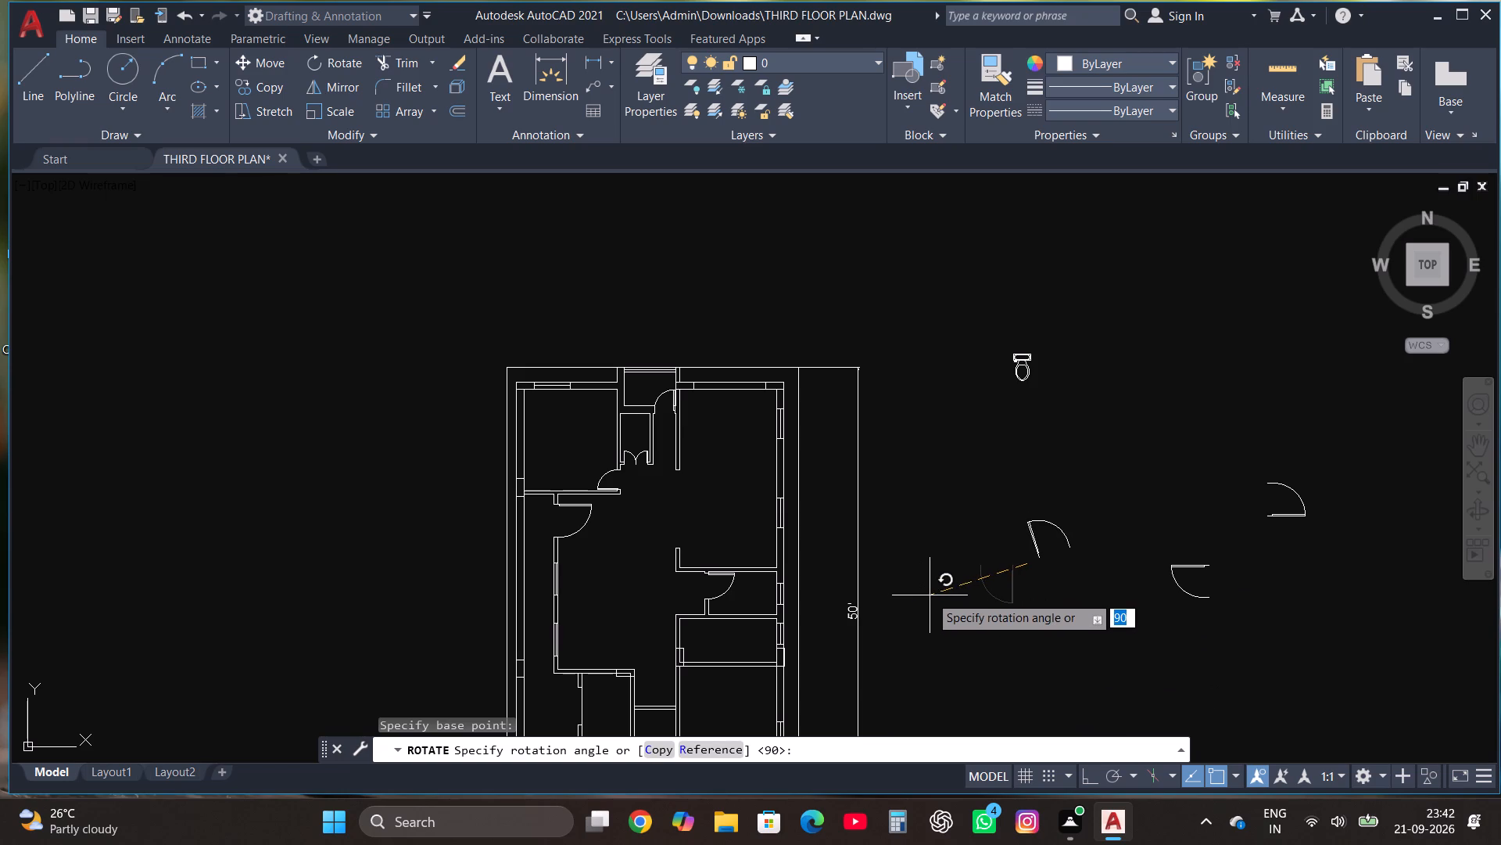
key(F8)
click(939, 595)
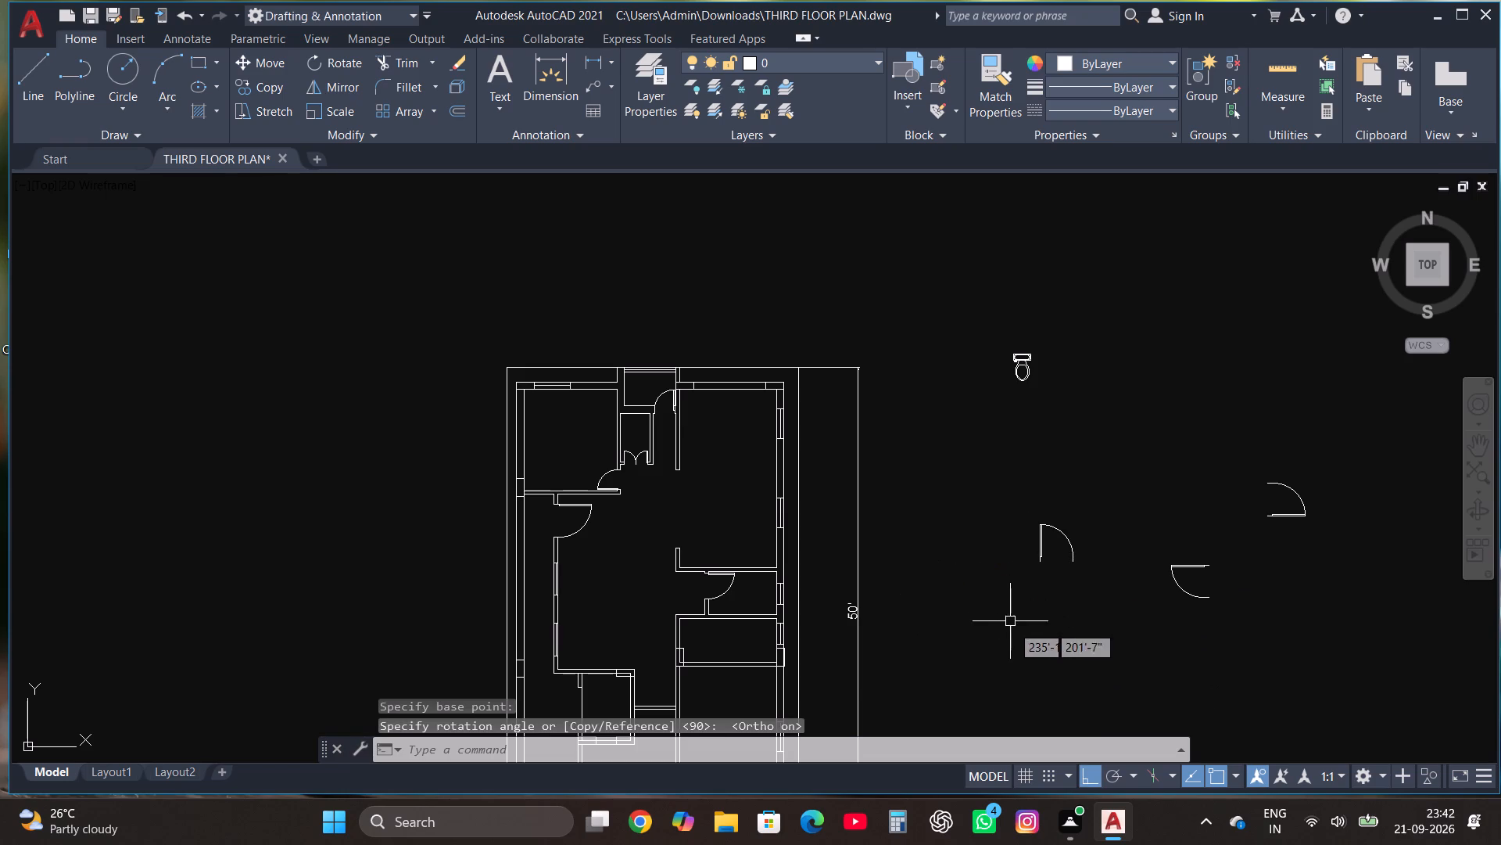
Move the rotated spare door onto the bottom wall of the narrow room just below the small room, near its left end.
click(1082, 586)
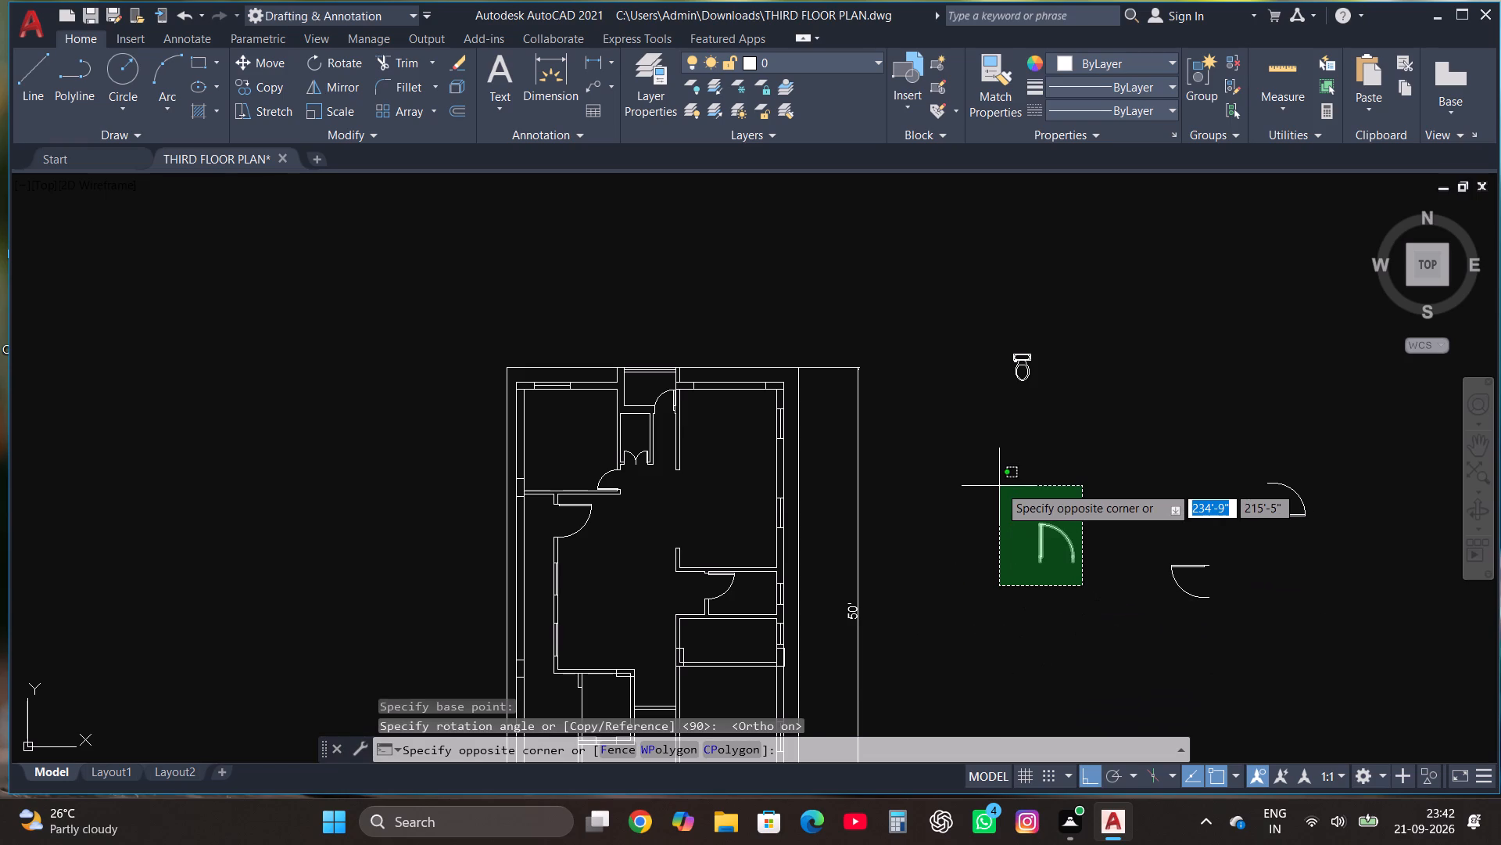
click(999, 486)
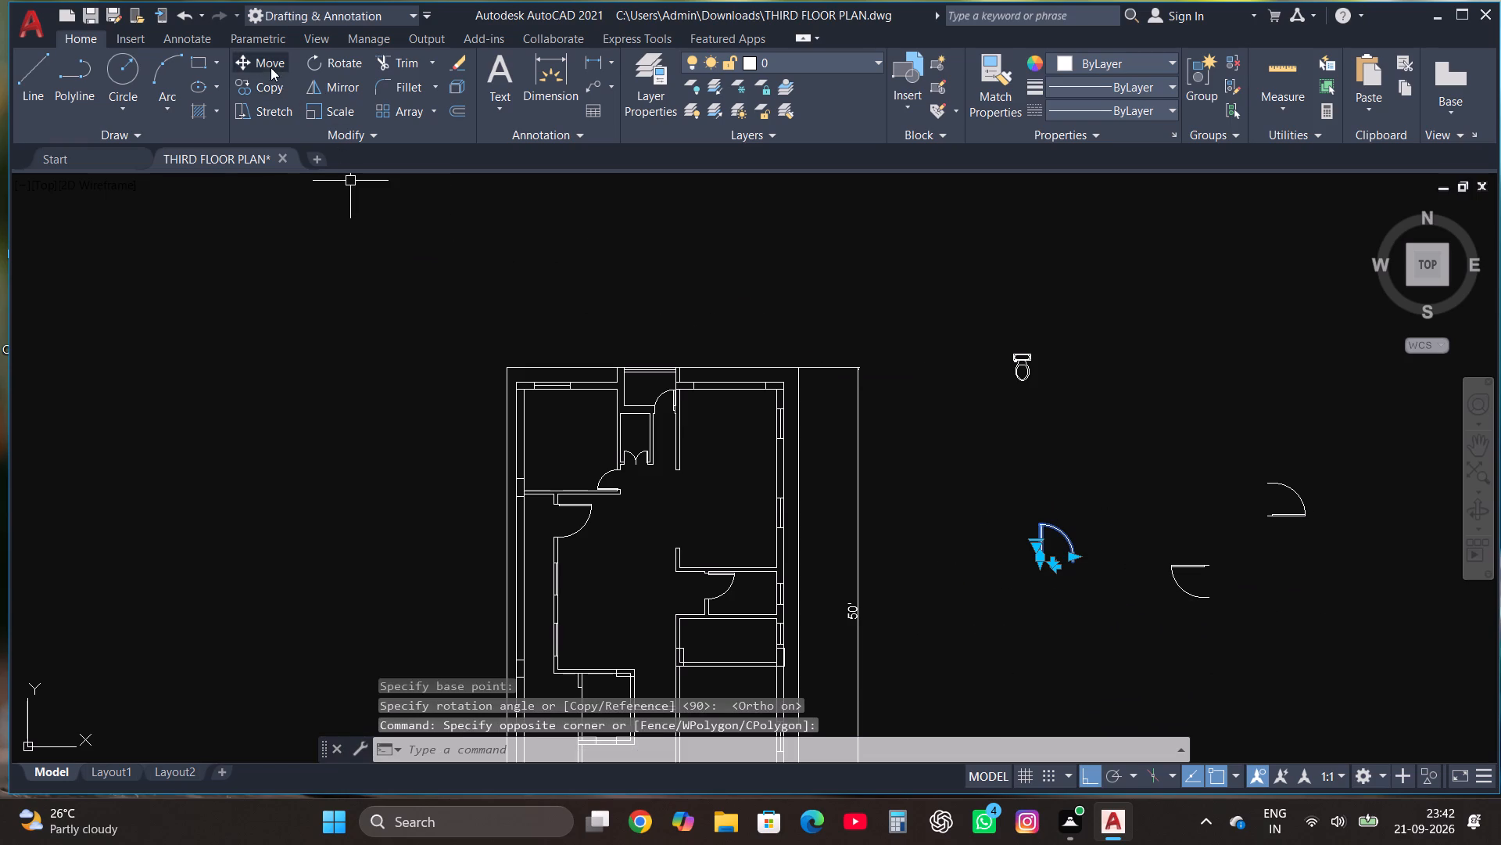
click(270, 63)
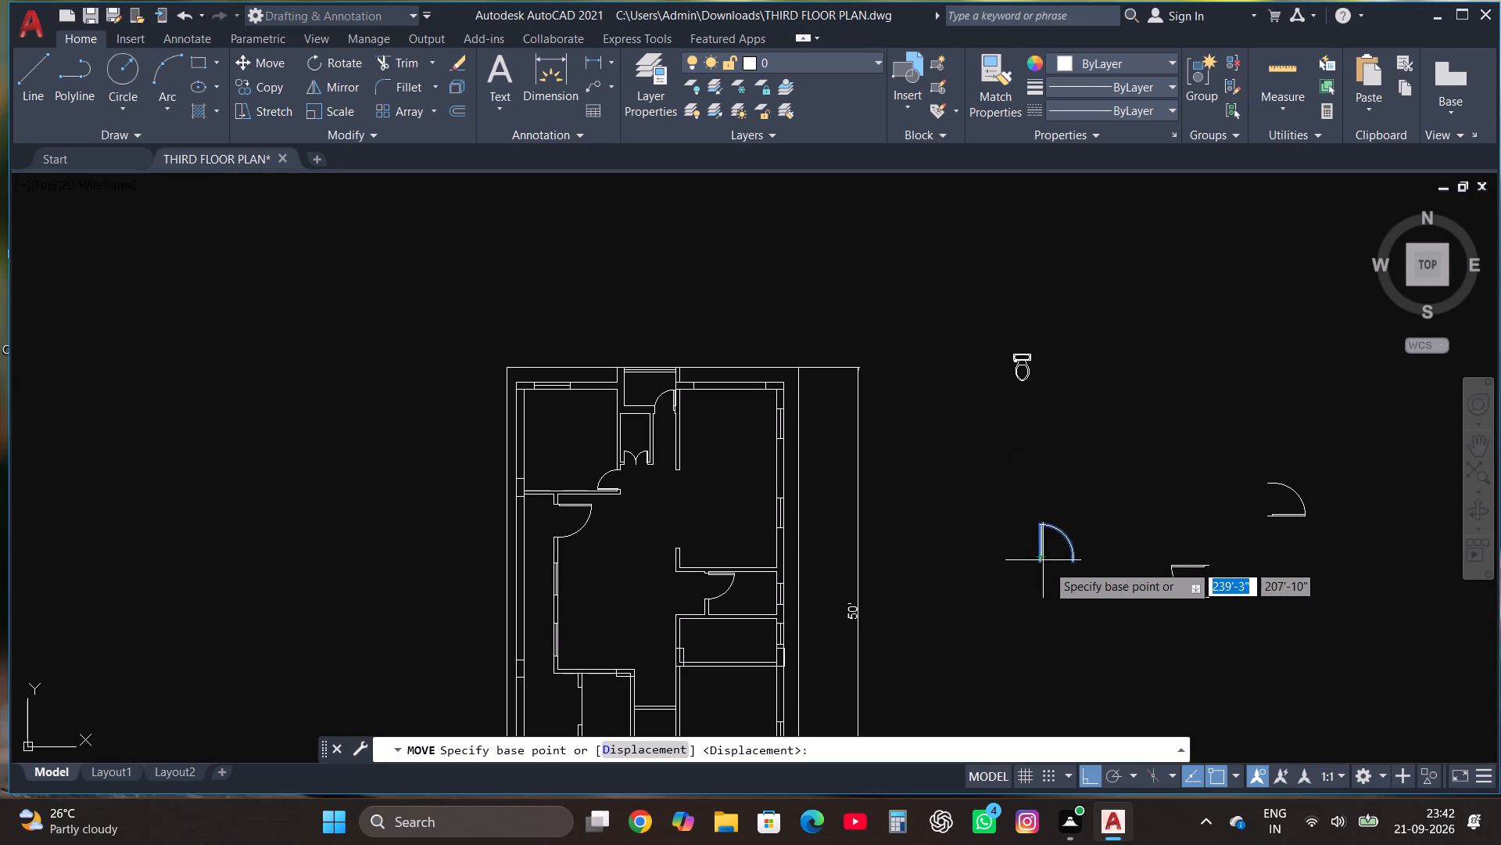
click(1041, 566)
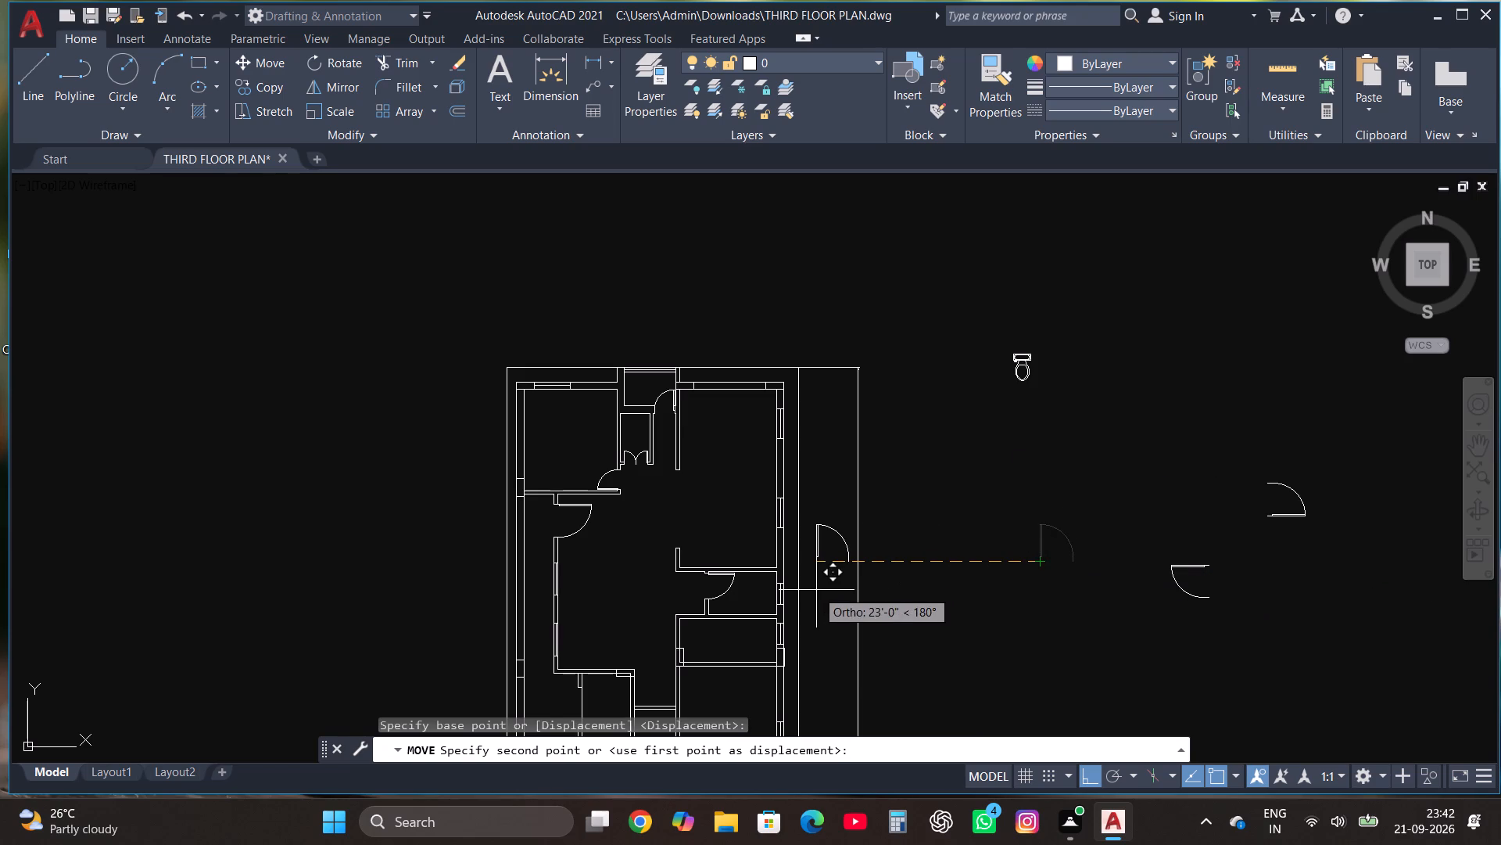
key(F8)
scroll(1077, 455, down, 1)
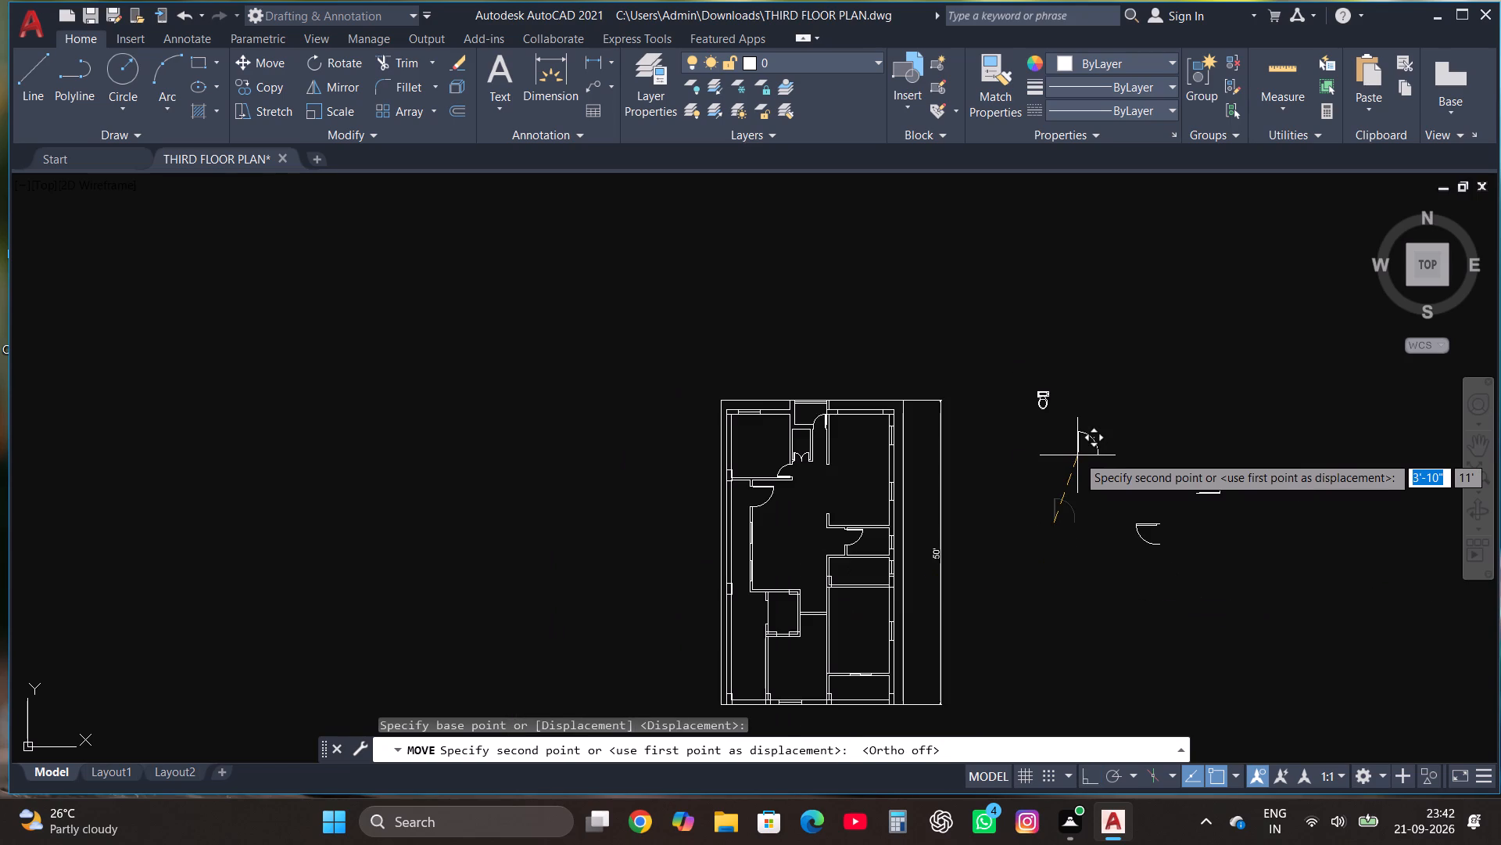
scroll(922, 600, up, 1)
scroll(796, 549, up, 2)
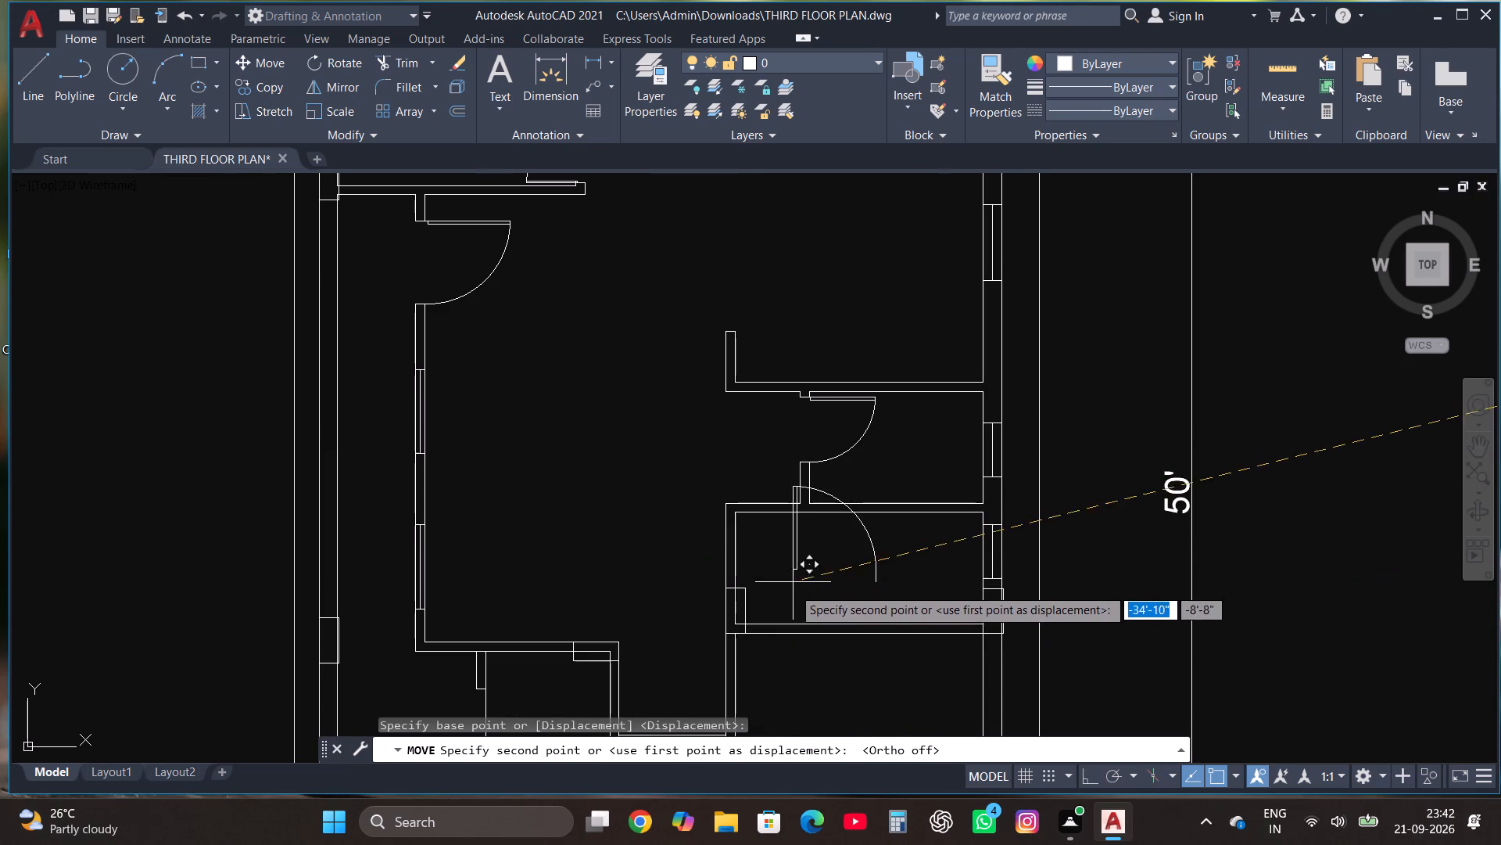
scroll(792, 648, up, 3)
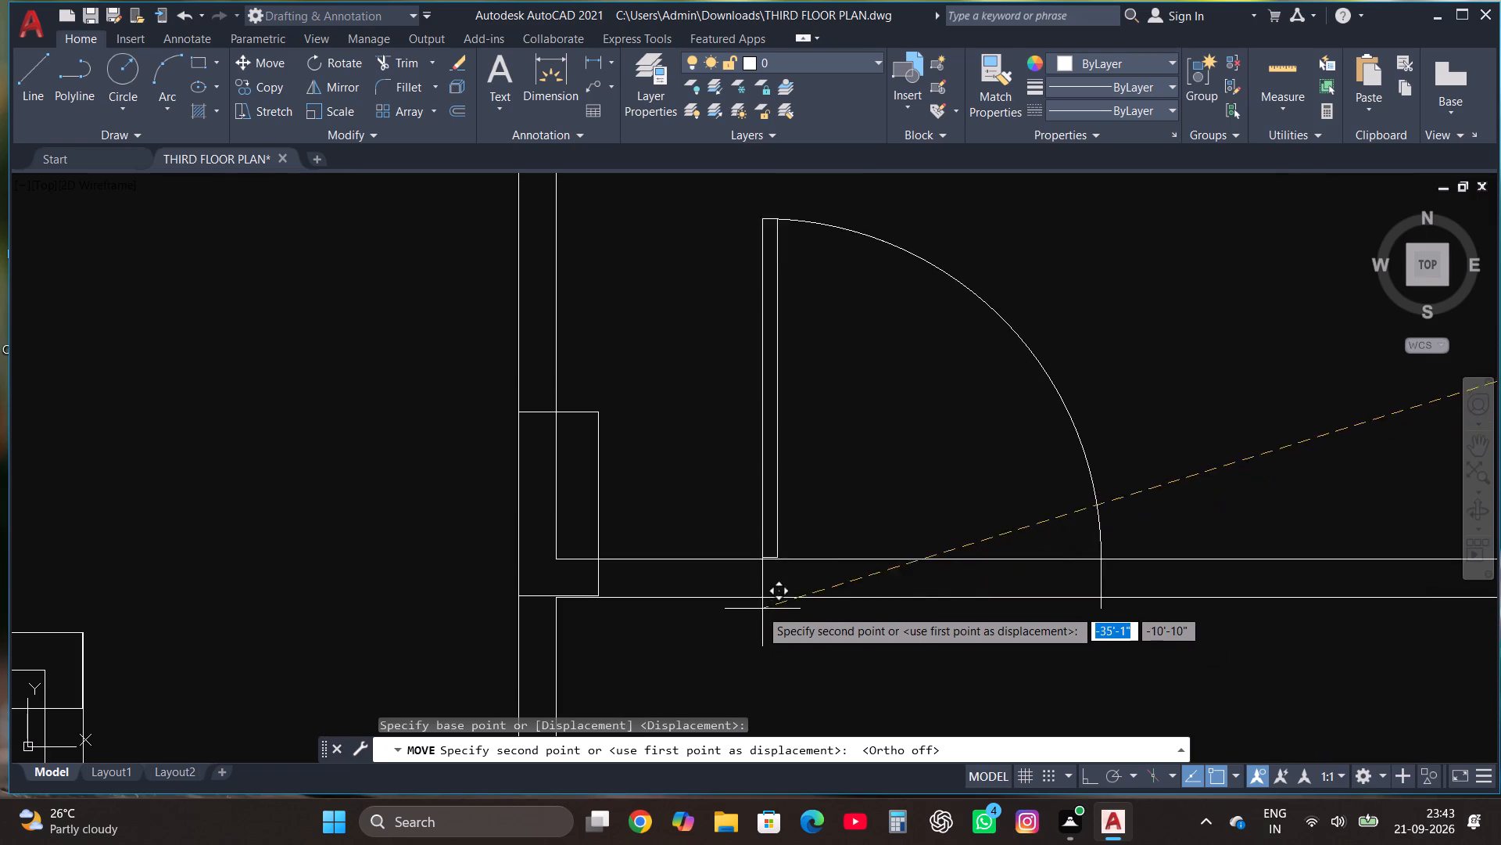
click(734, 599)
Scale the placed door down slightly from its hinge corner on the narrow room's bottom wall.
scroll(743, 608, down, 2)
click(746, 558)
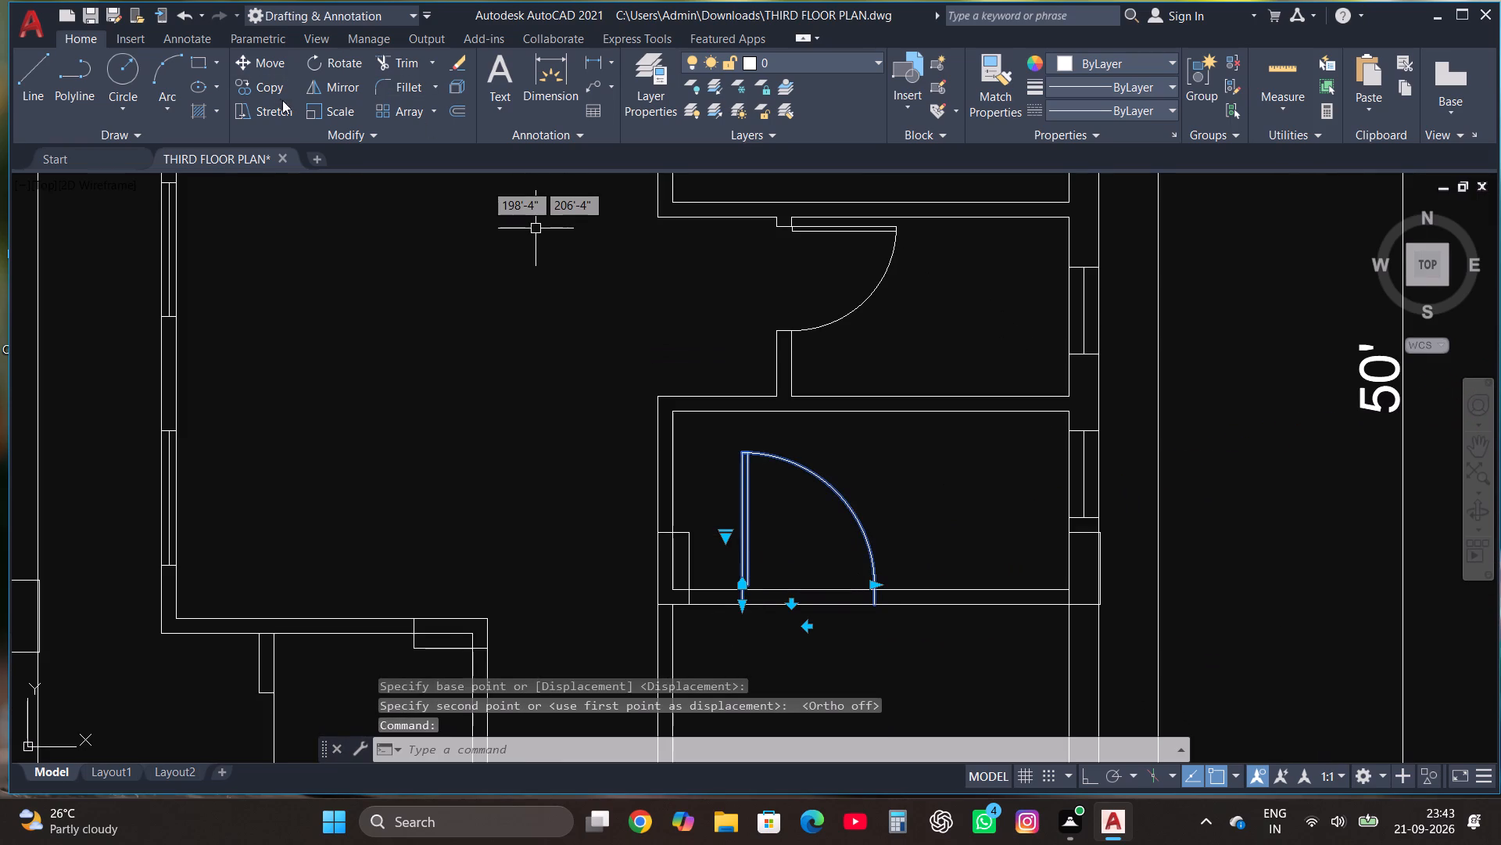
click(324, 107)
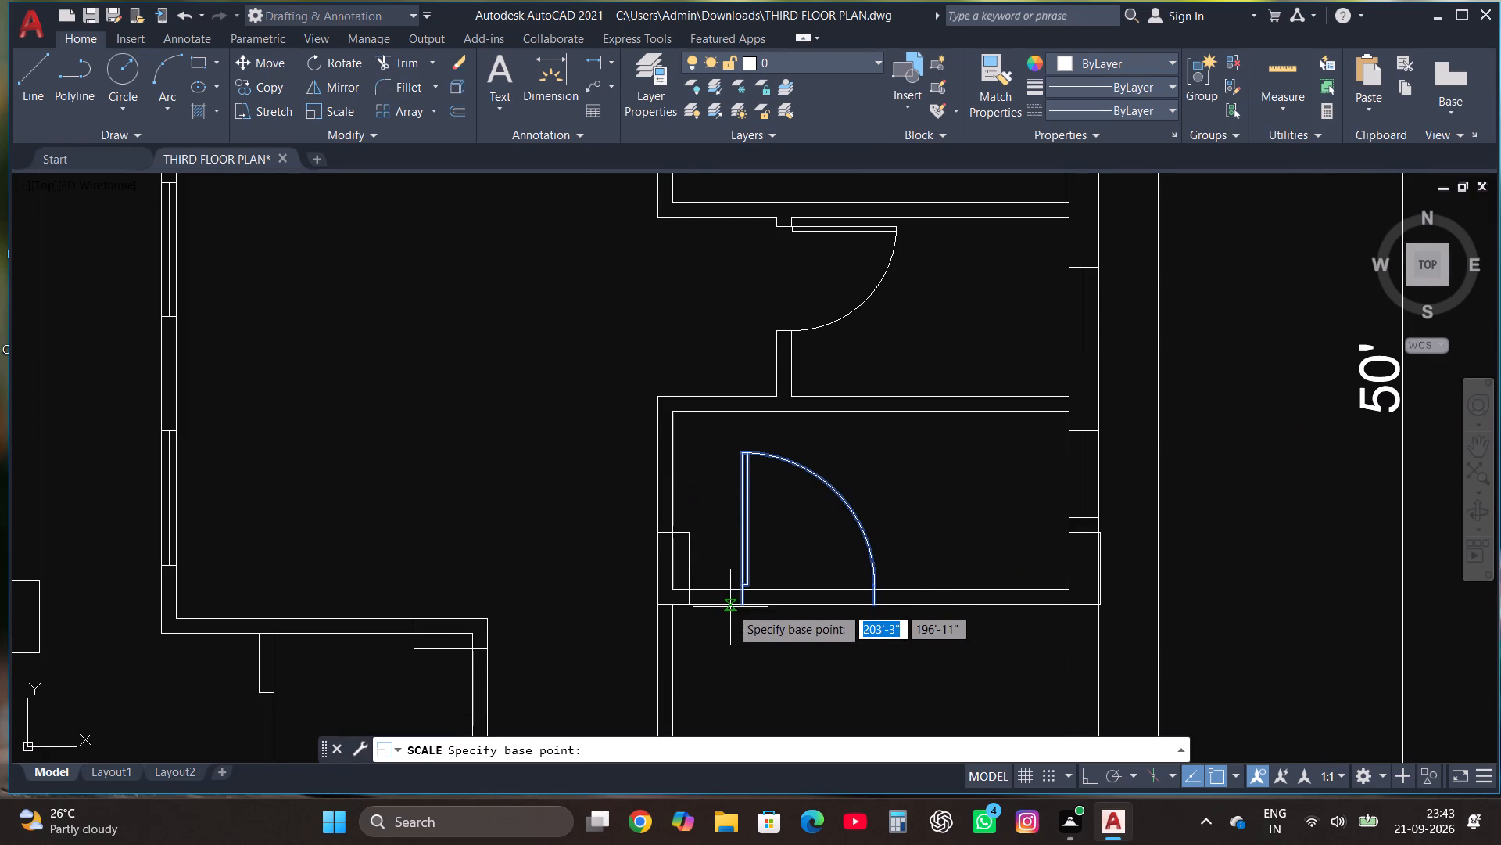
click(744, 604)
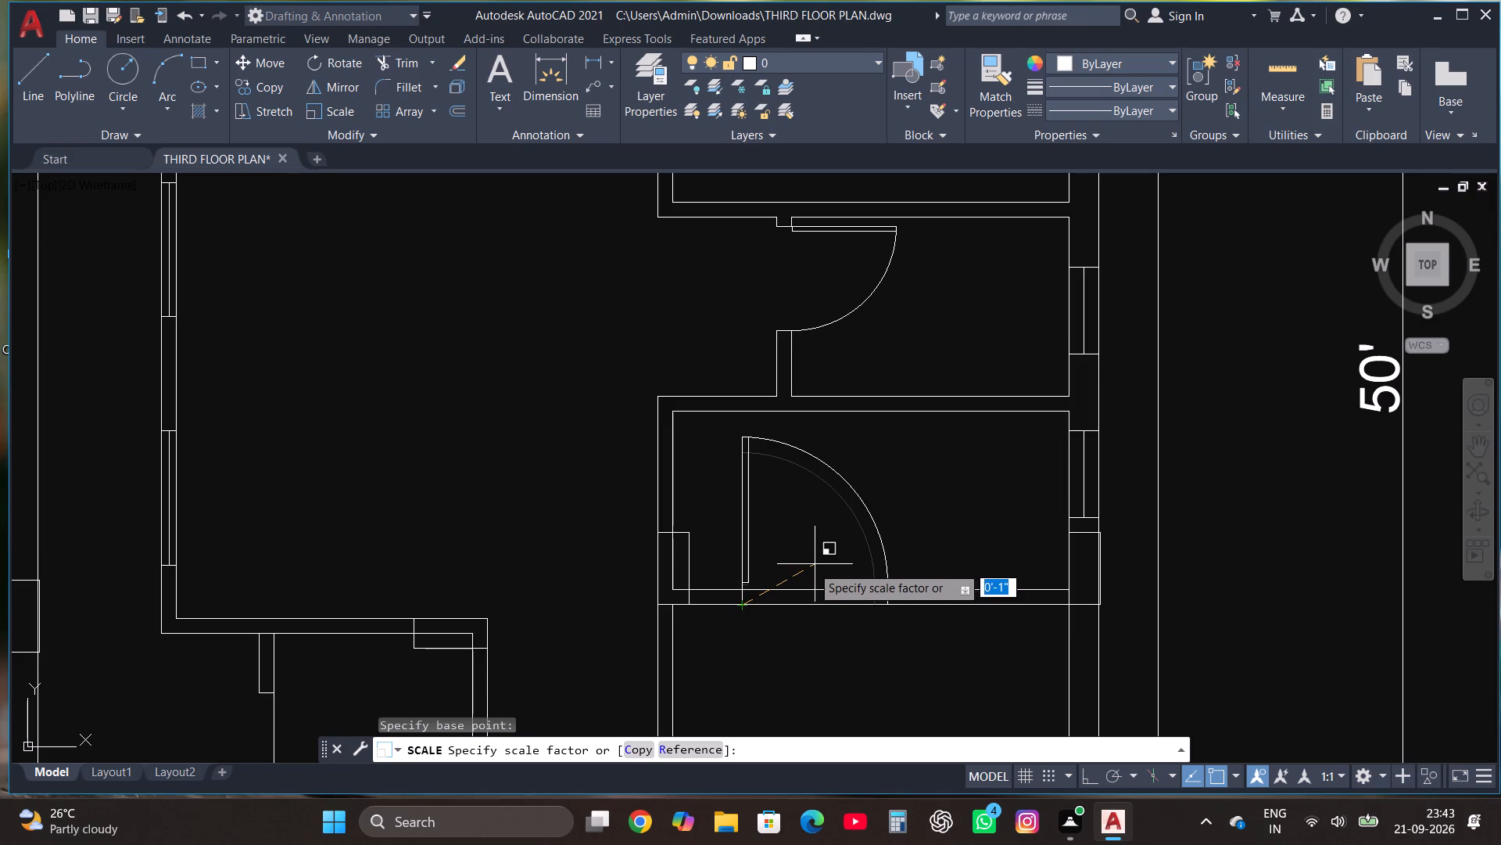
click(804, 572)
Trim the two wall lines across the door opening in the narrow room's bottom wall.
scroll(919, 505, down, 2)
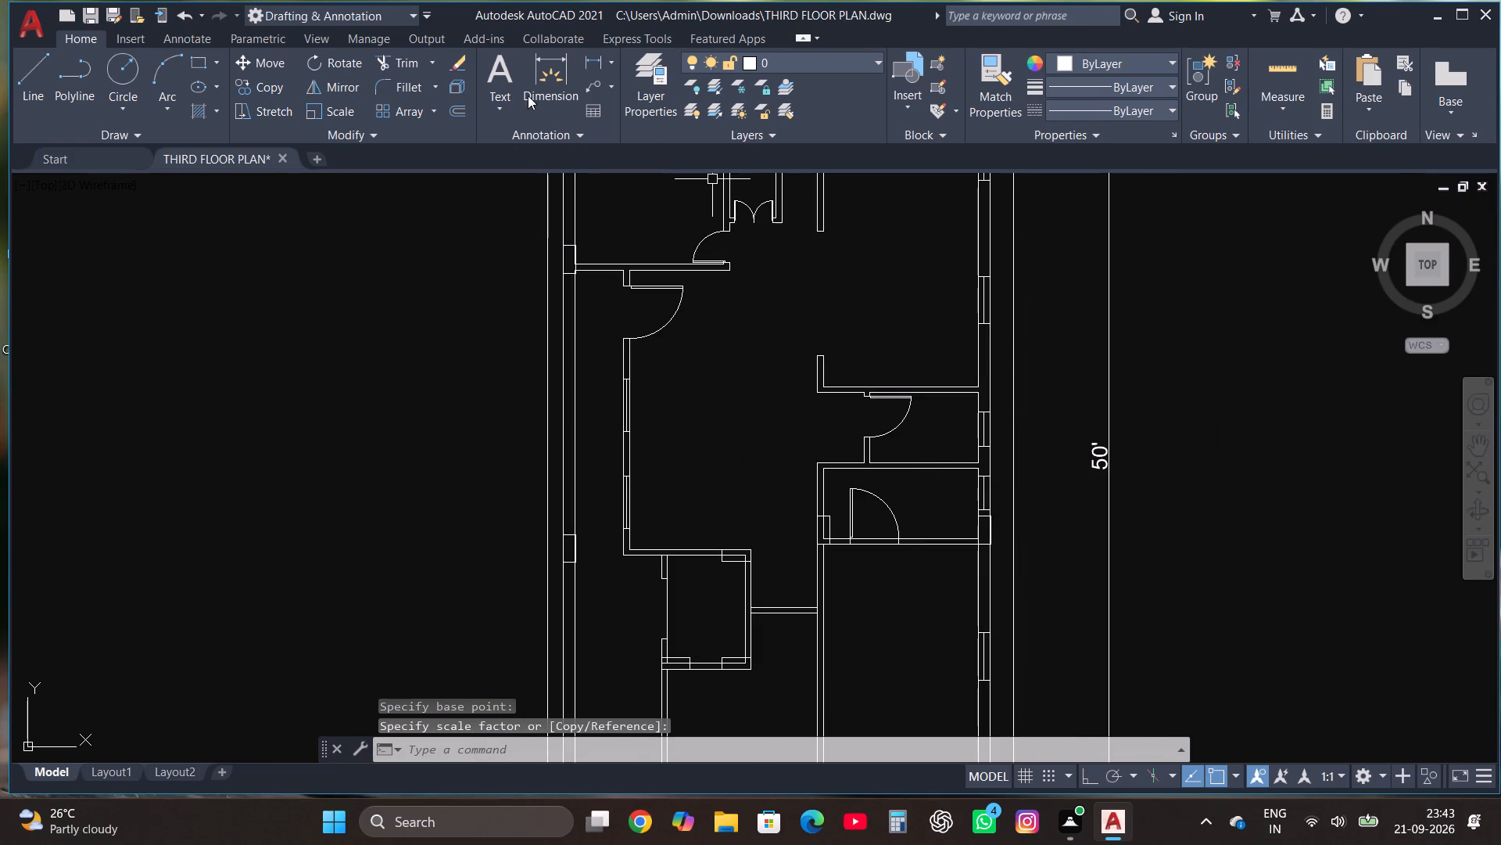
click(414, 59)
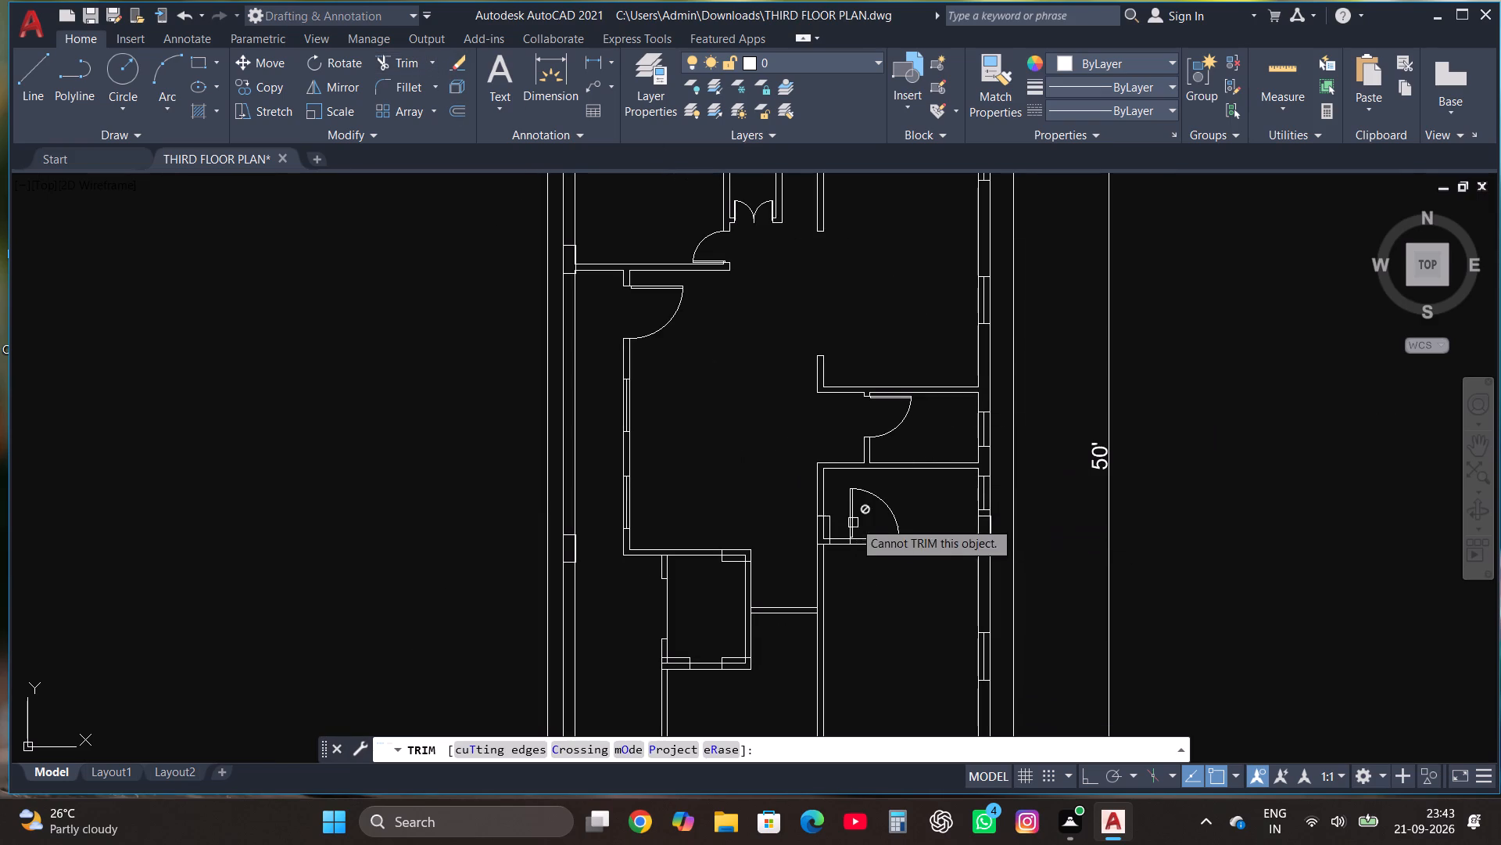
click(857, 518)
click(870, 534)
click(872, 543)
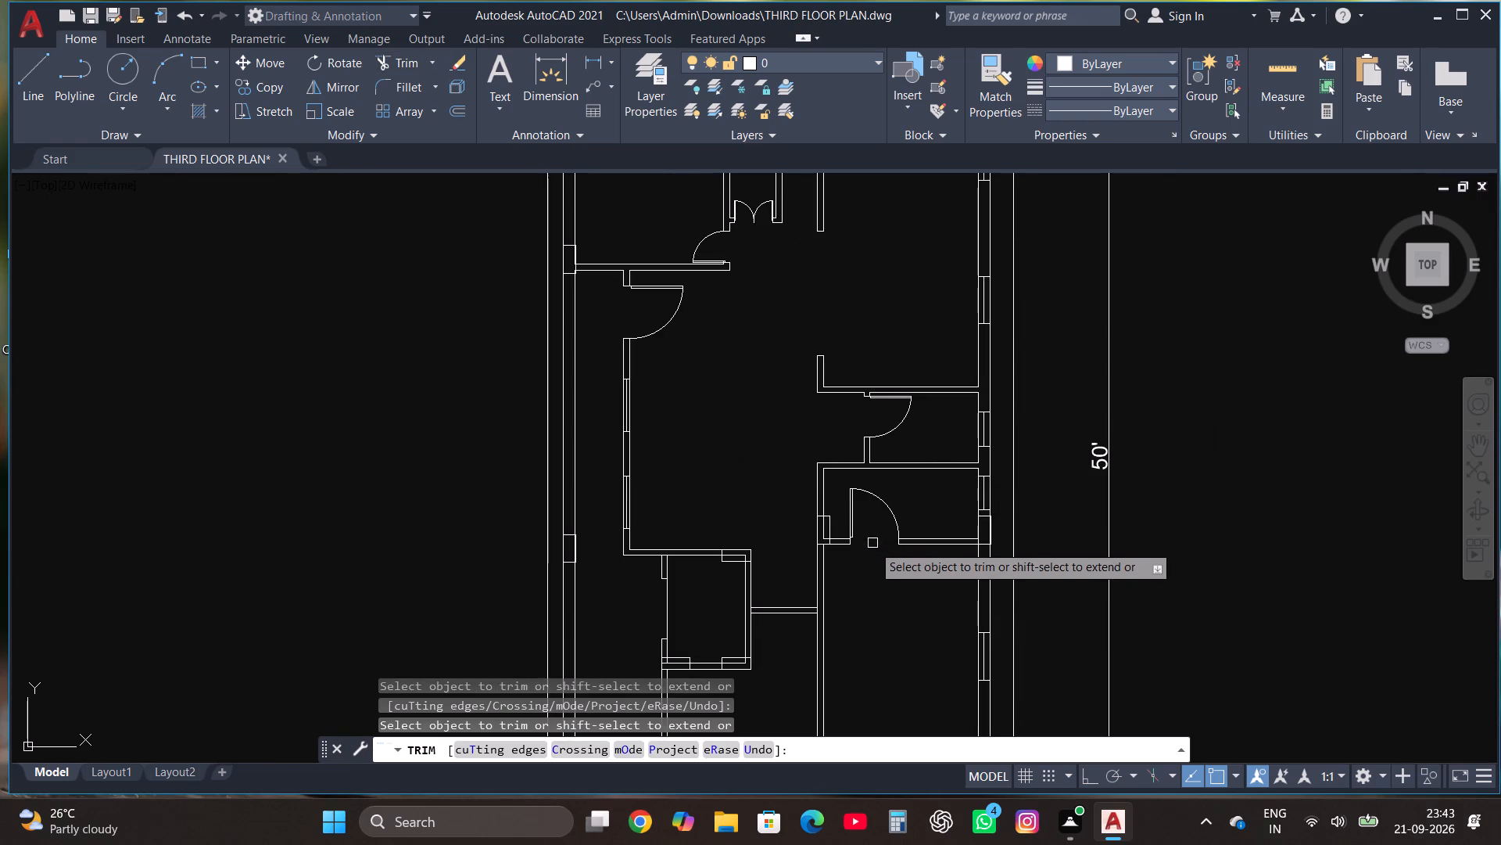
key(Escape)
Rotate the lower of the two spare single doors outside the plan by 90 degrees about its hinge corner.
scroll(797, 480, down, 1)
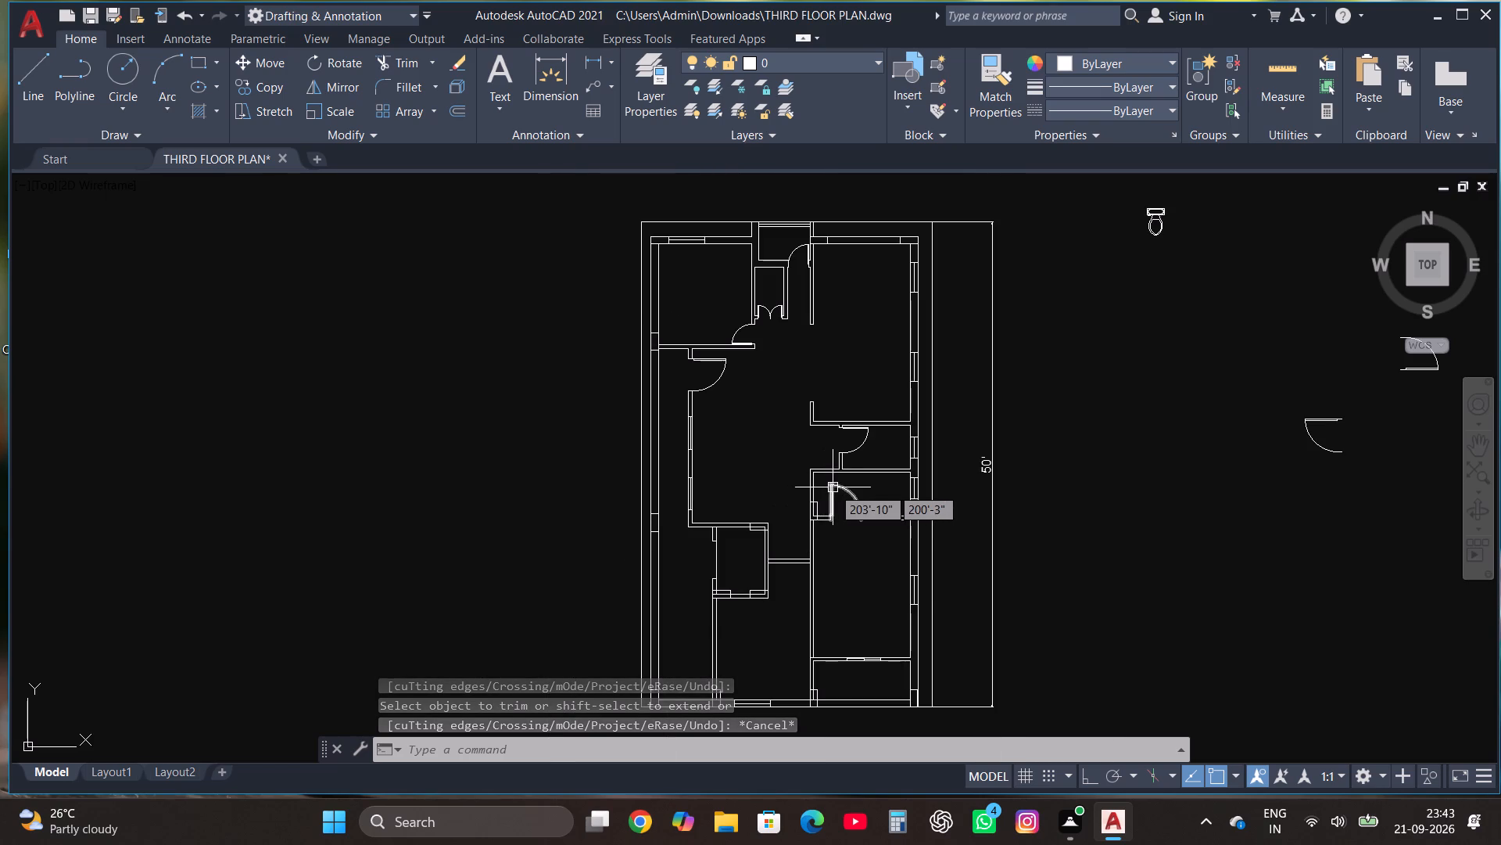
scroll(833, 487, down, 1)
scroll(817, 437, up, 1)
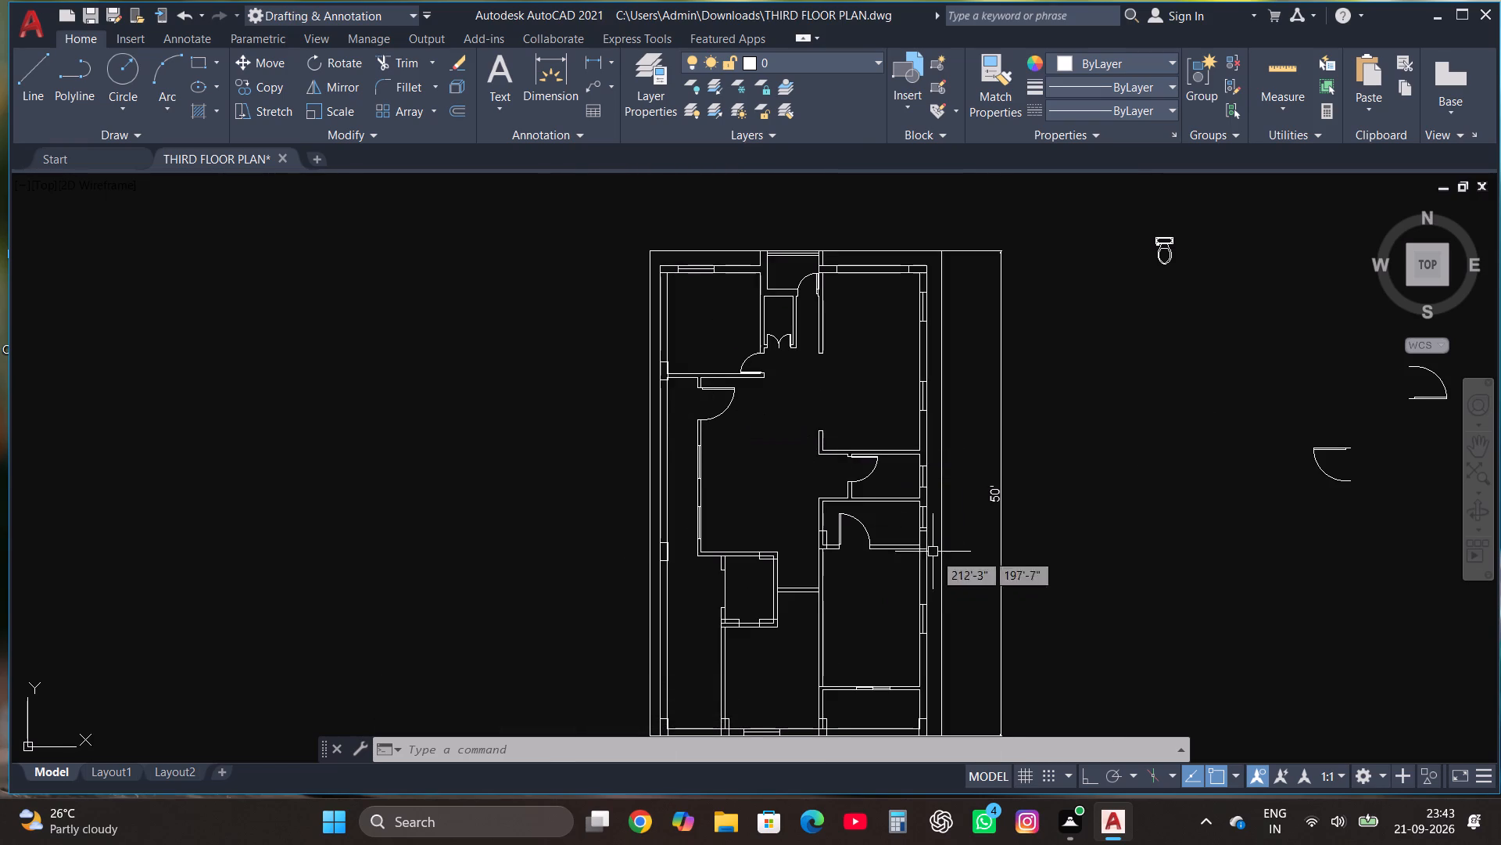
scroll(946, 564, down, 1)
scroll(1350, 468, up, 2)
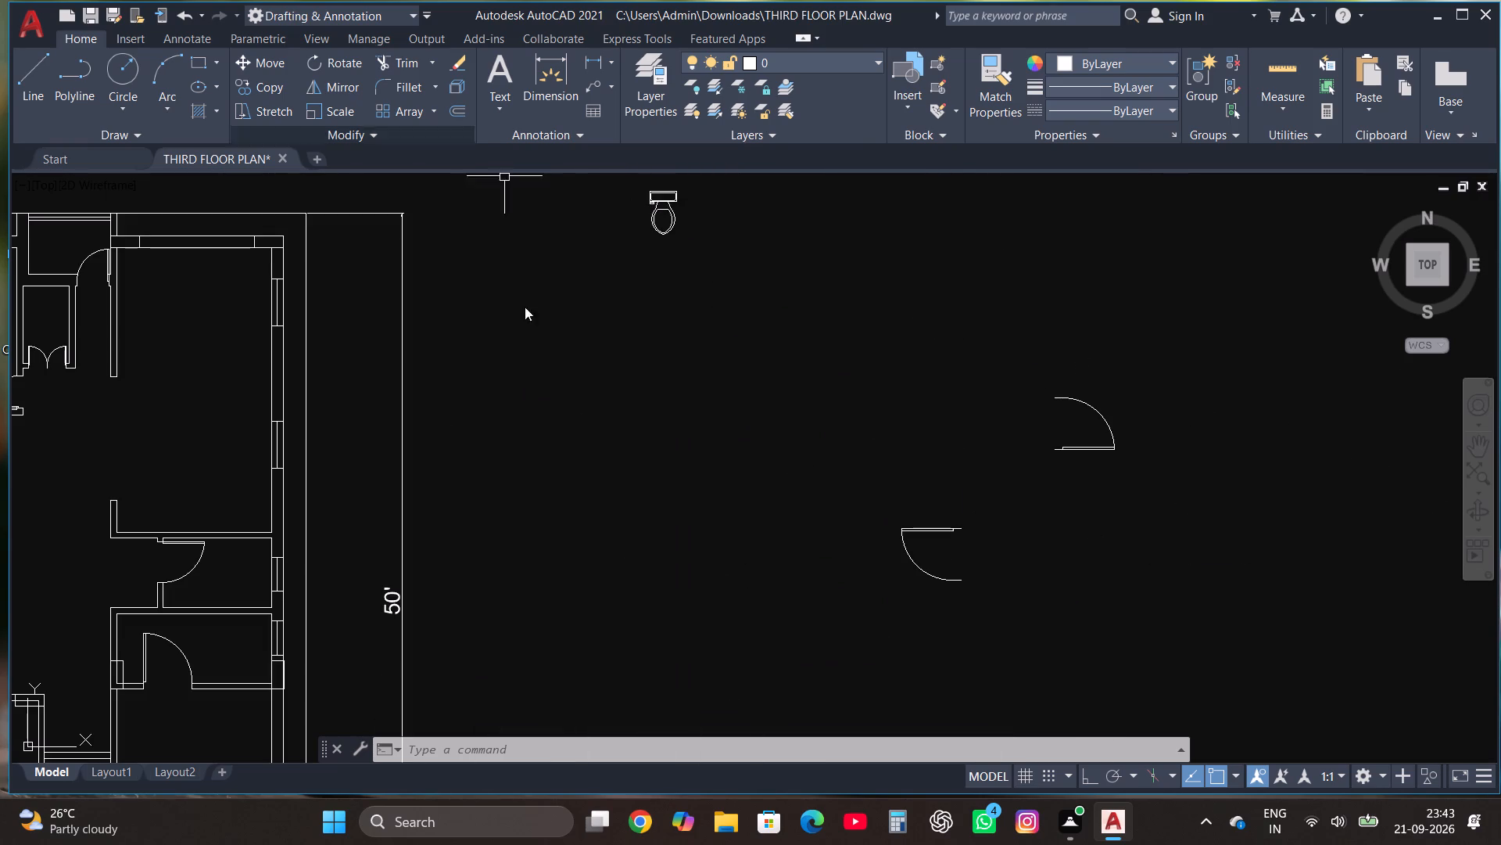
drag(1087, 672, 1086, 665)
click(829, 502)
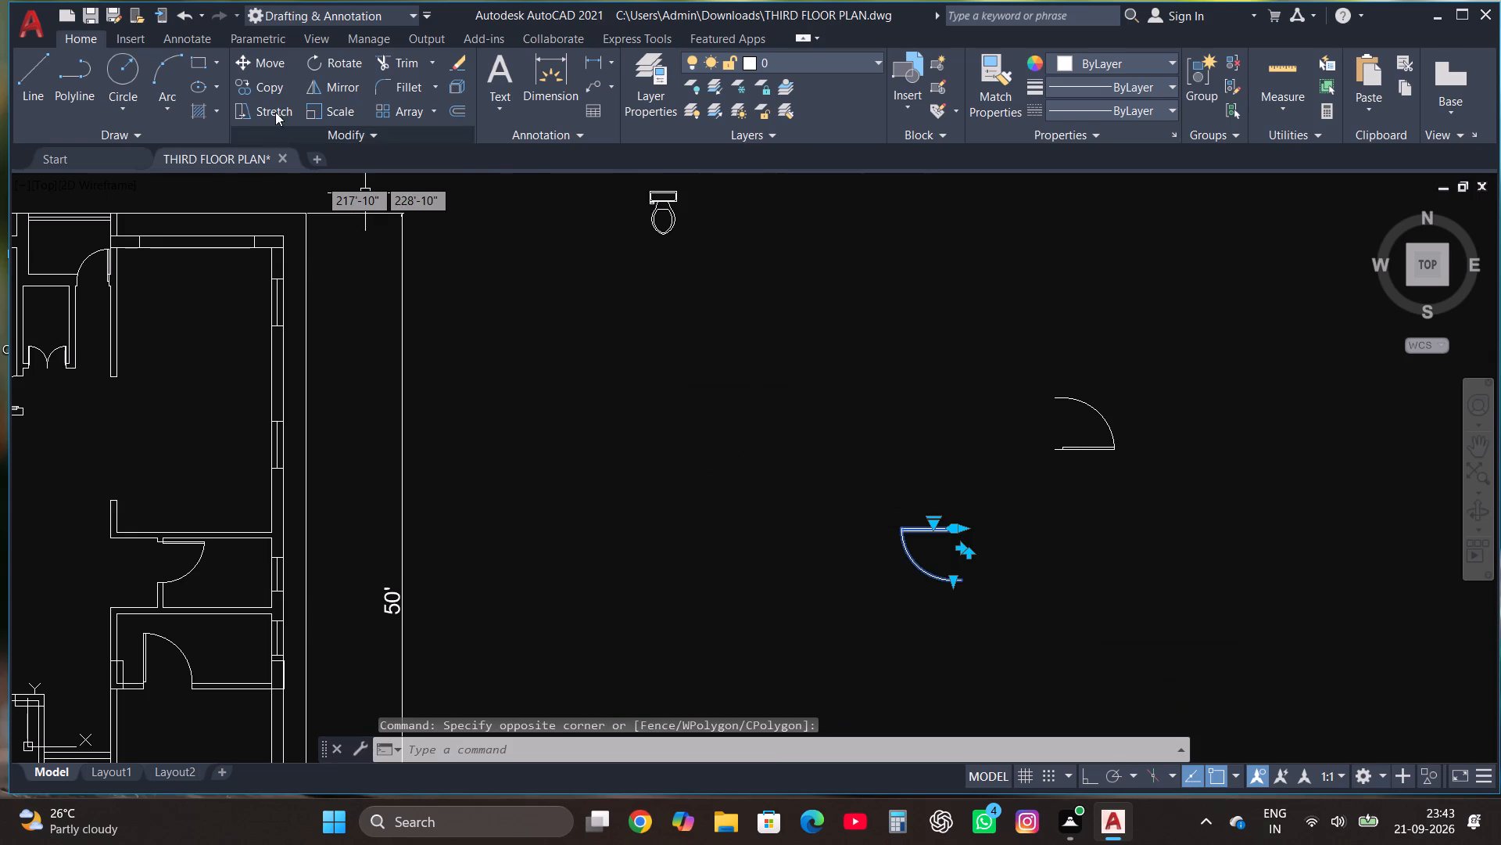
click(340, 57)
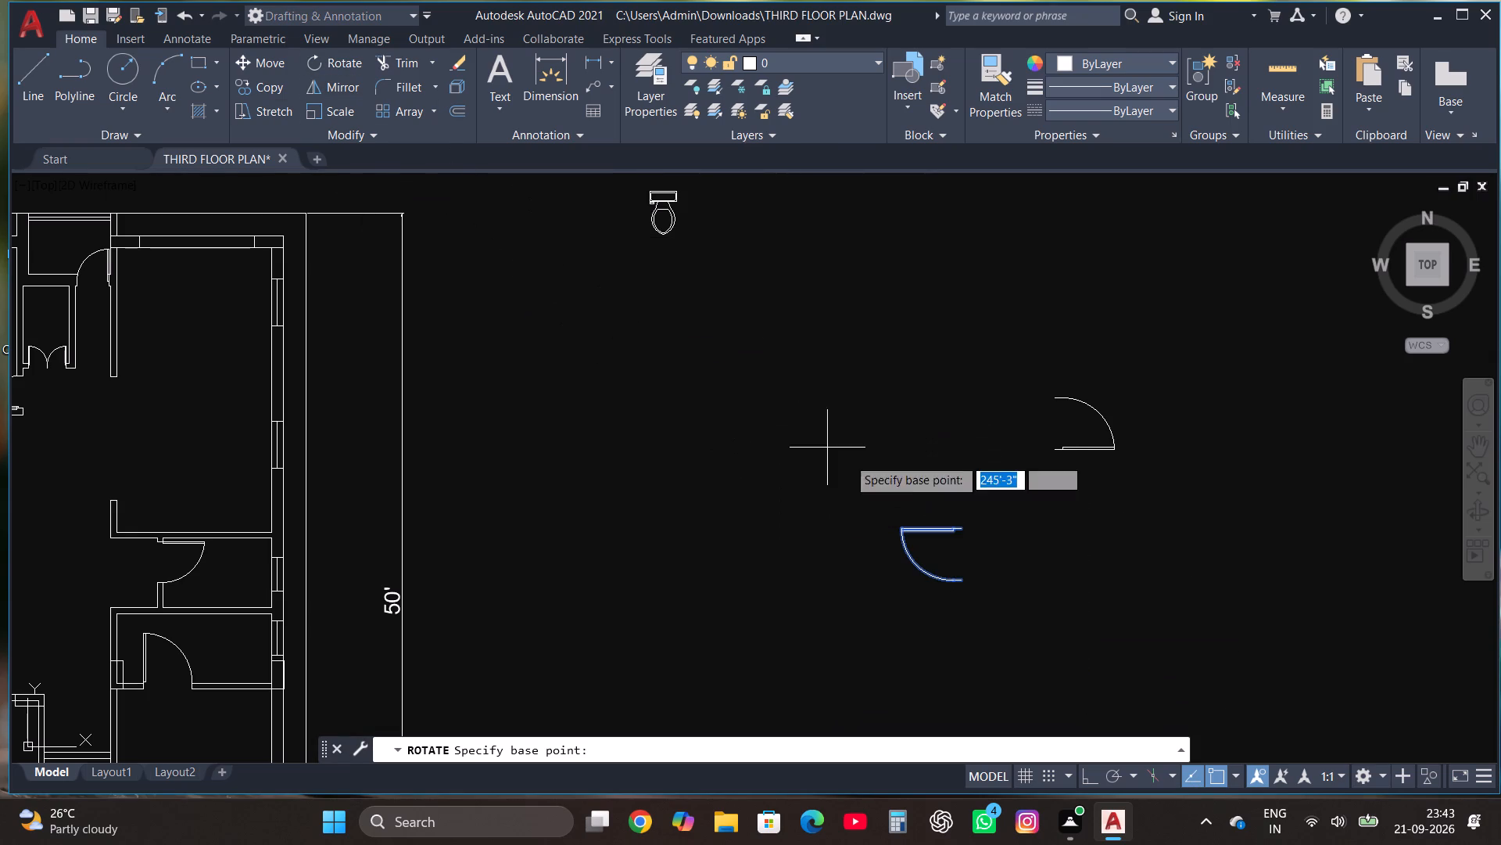
click(962, 532)
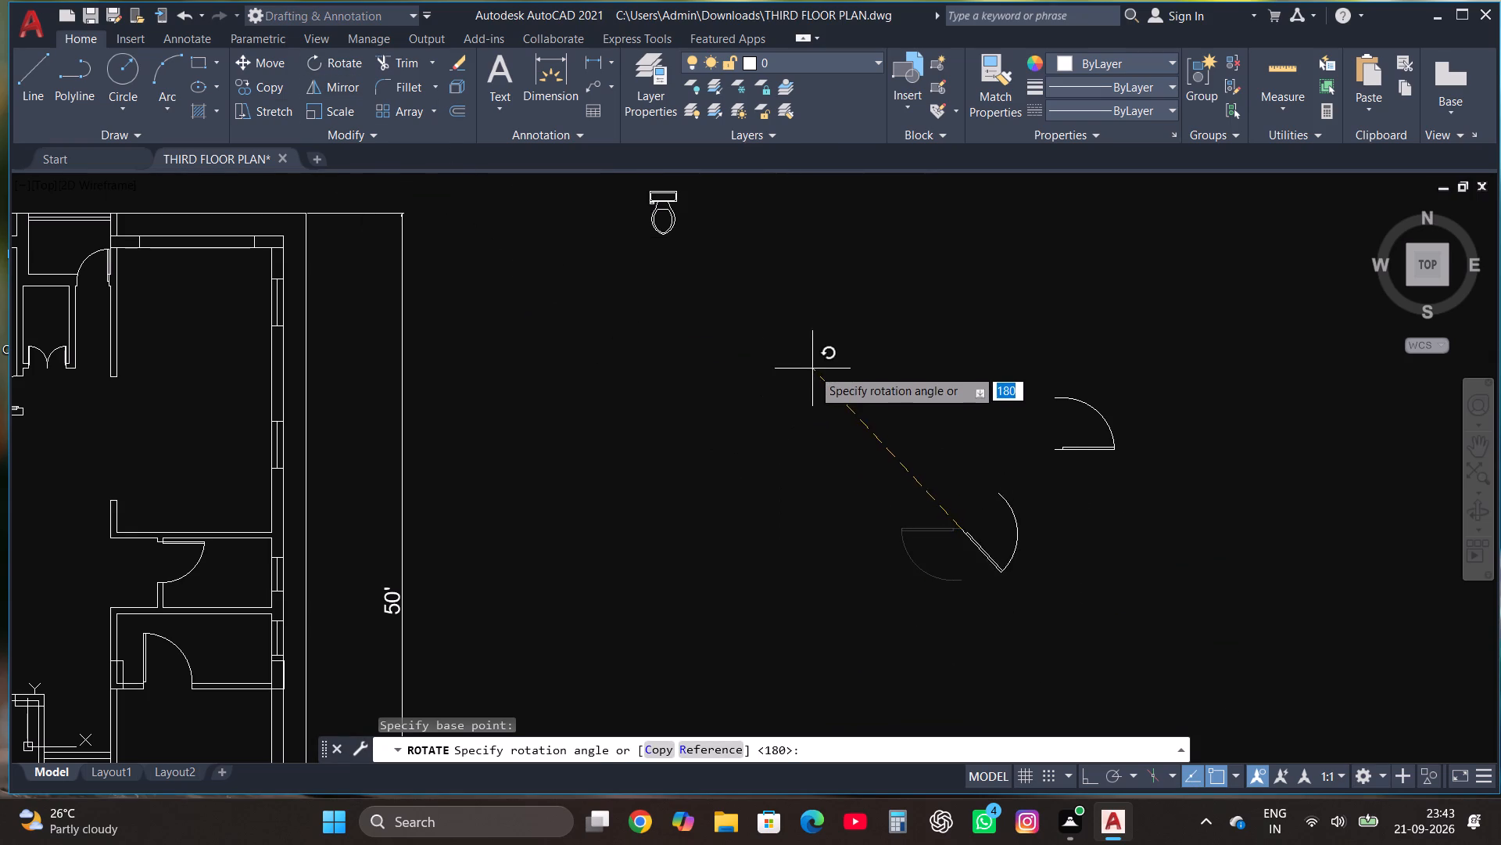
key(F8)
click(863, 349)
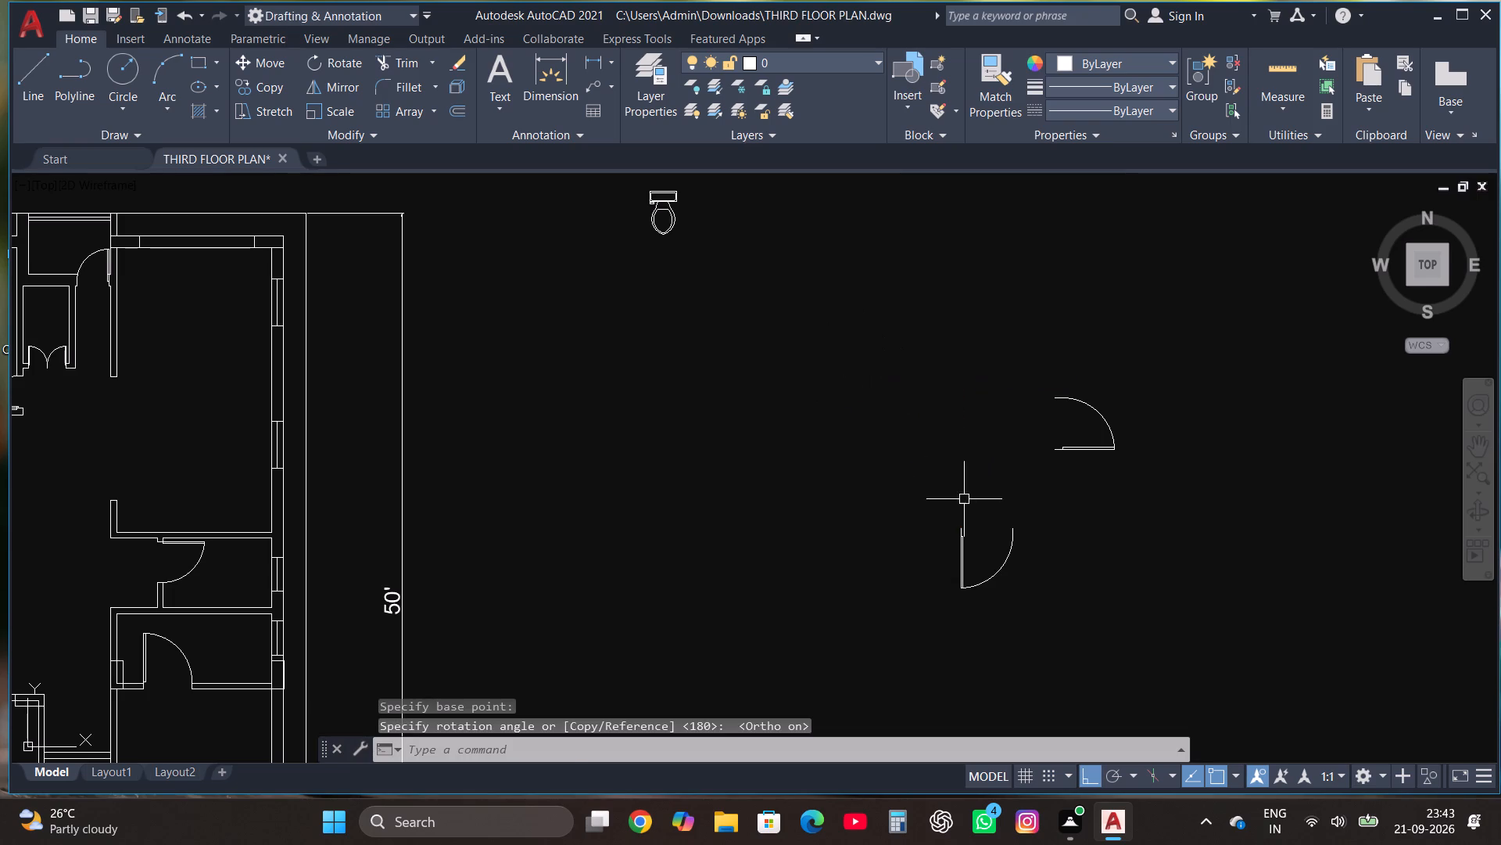
Mirror the rotated spare door about a vertical line on its hinge side, keeping the original.
click(969, 534)
click(938, 523)
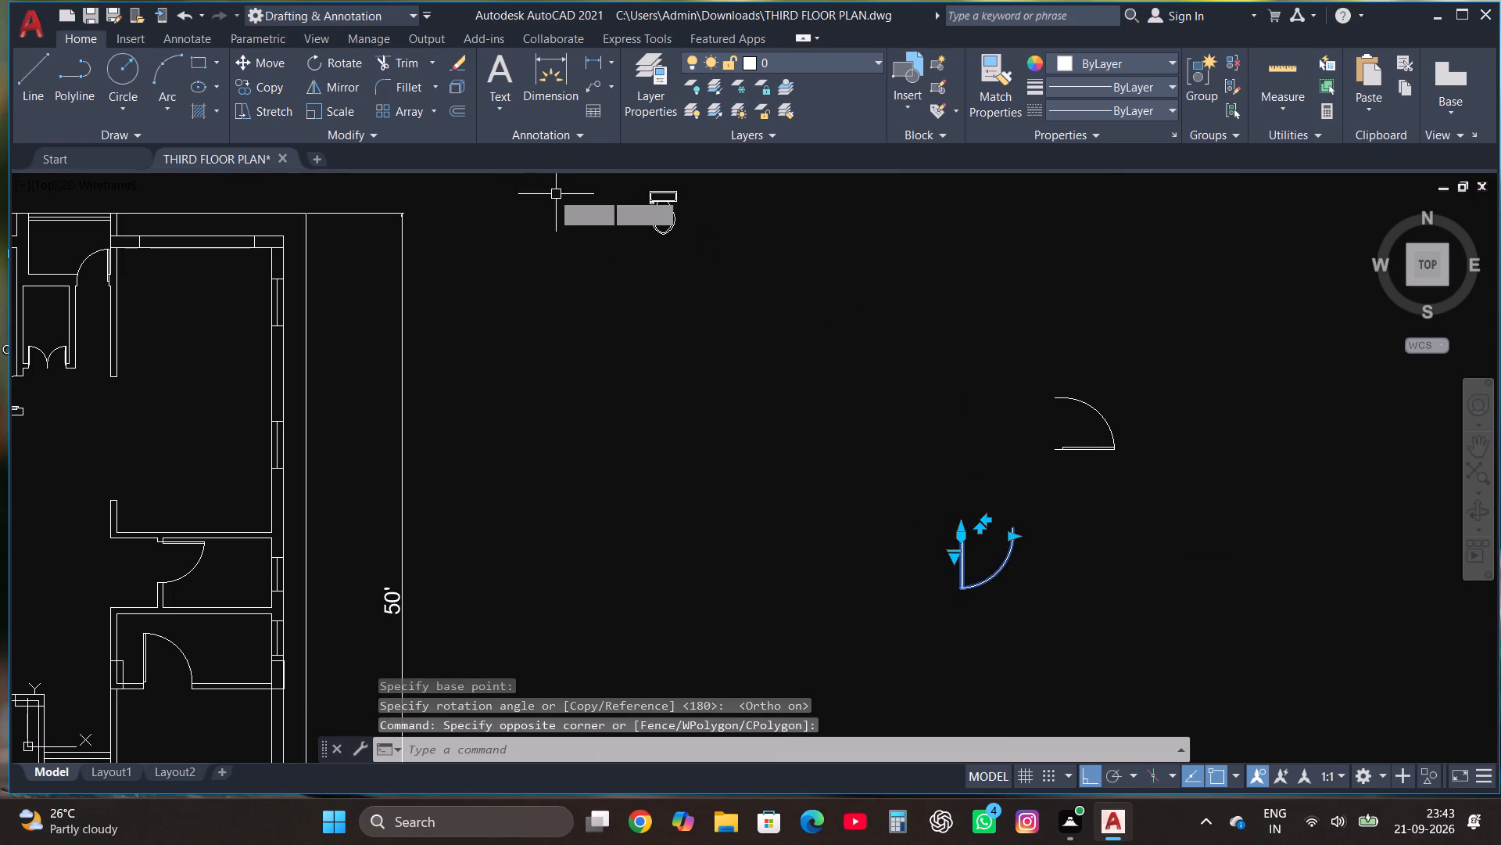
click(356, 85)
drag(940, 549, 932, 549)
click(919, 423)
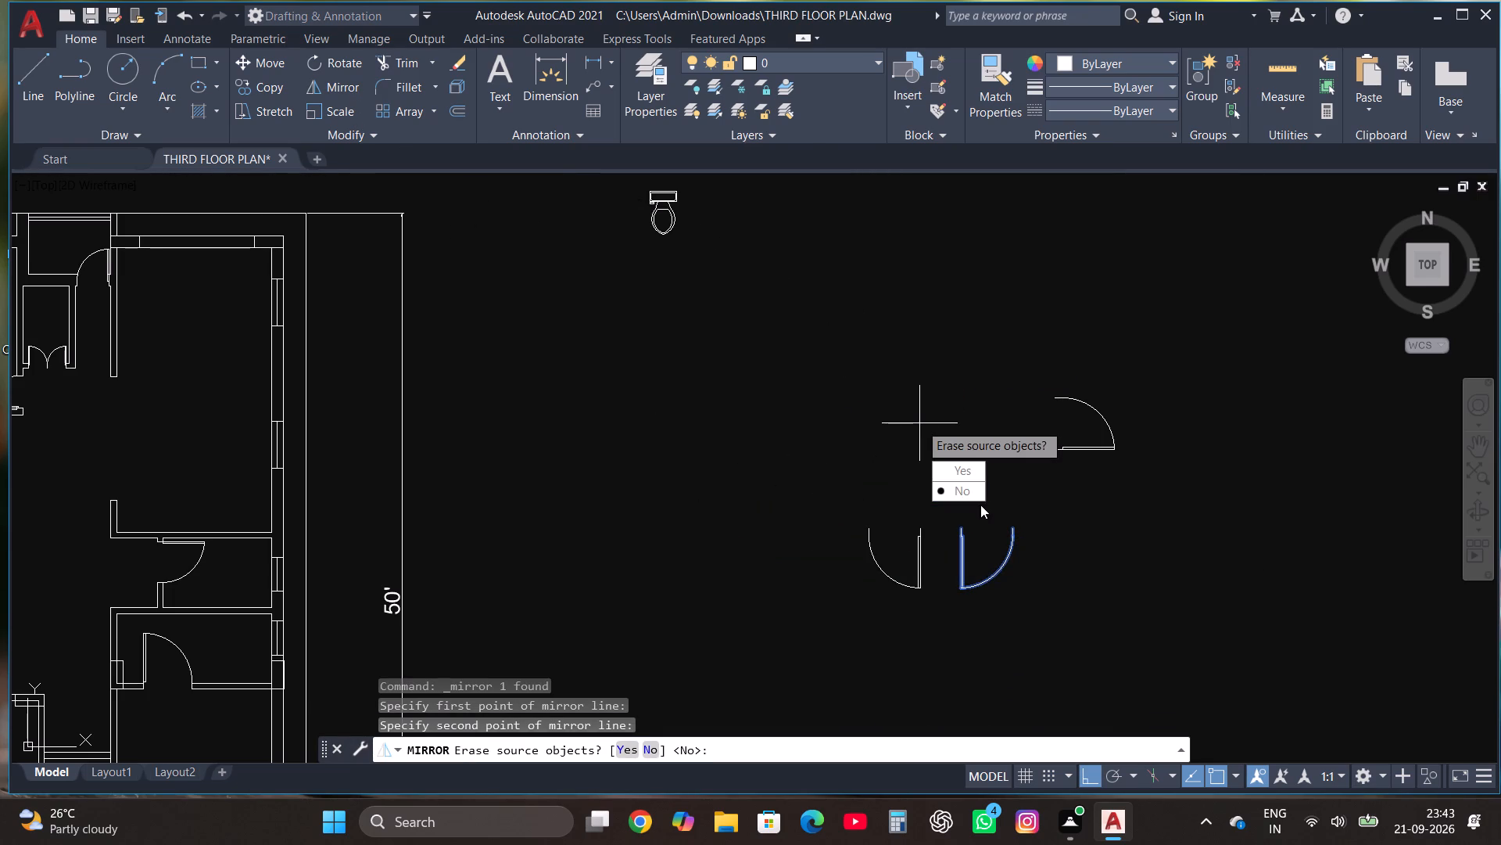
drag(968, 493, 921, 423)
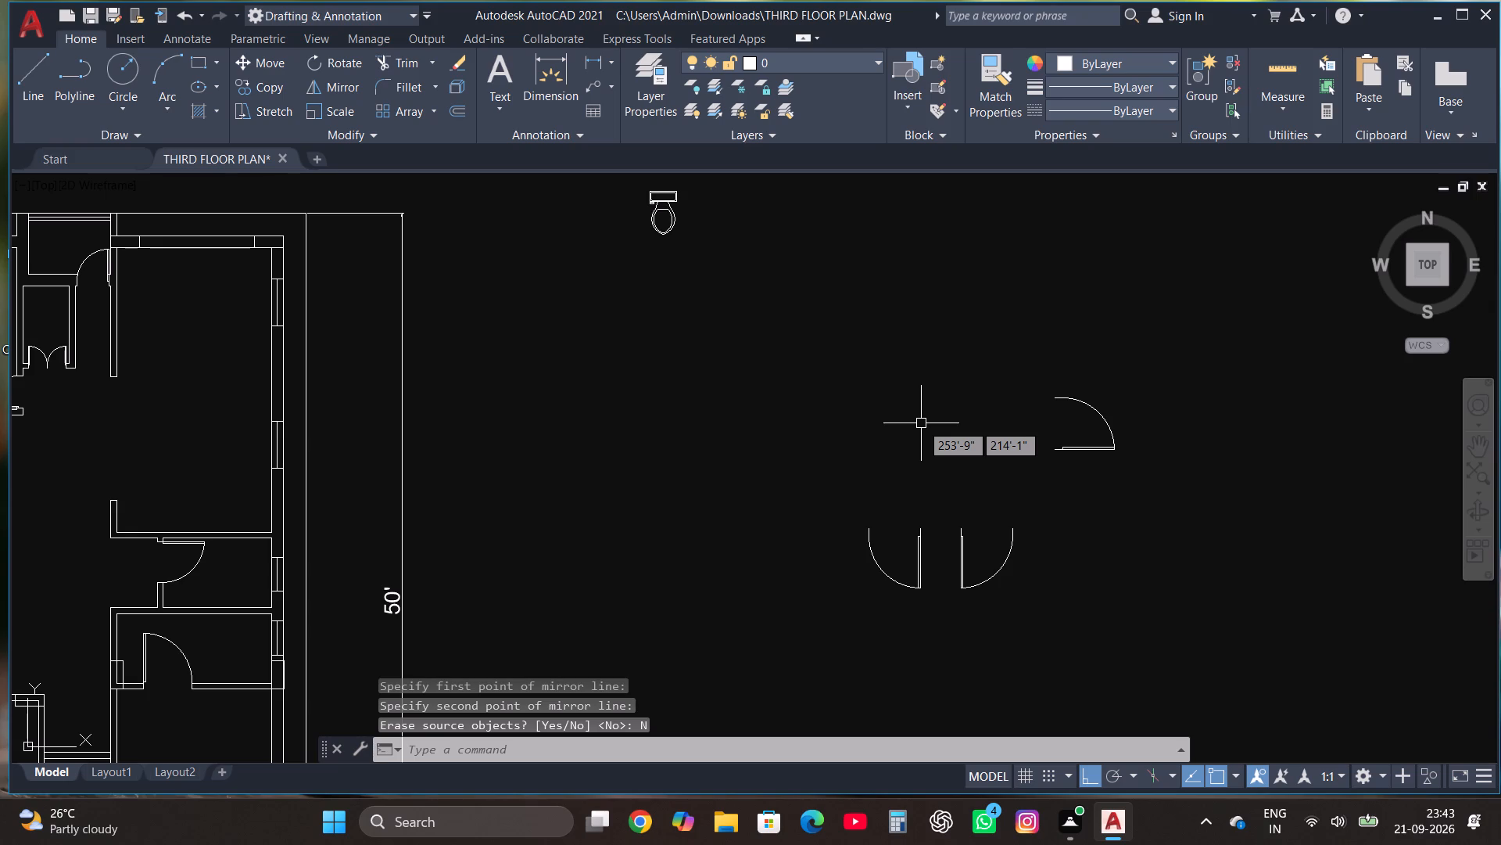
Move the mirrored door onto the short cross wall between the small lower-central room and the right-hand rooms, hinged at its right end.
click(924, 548)
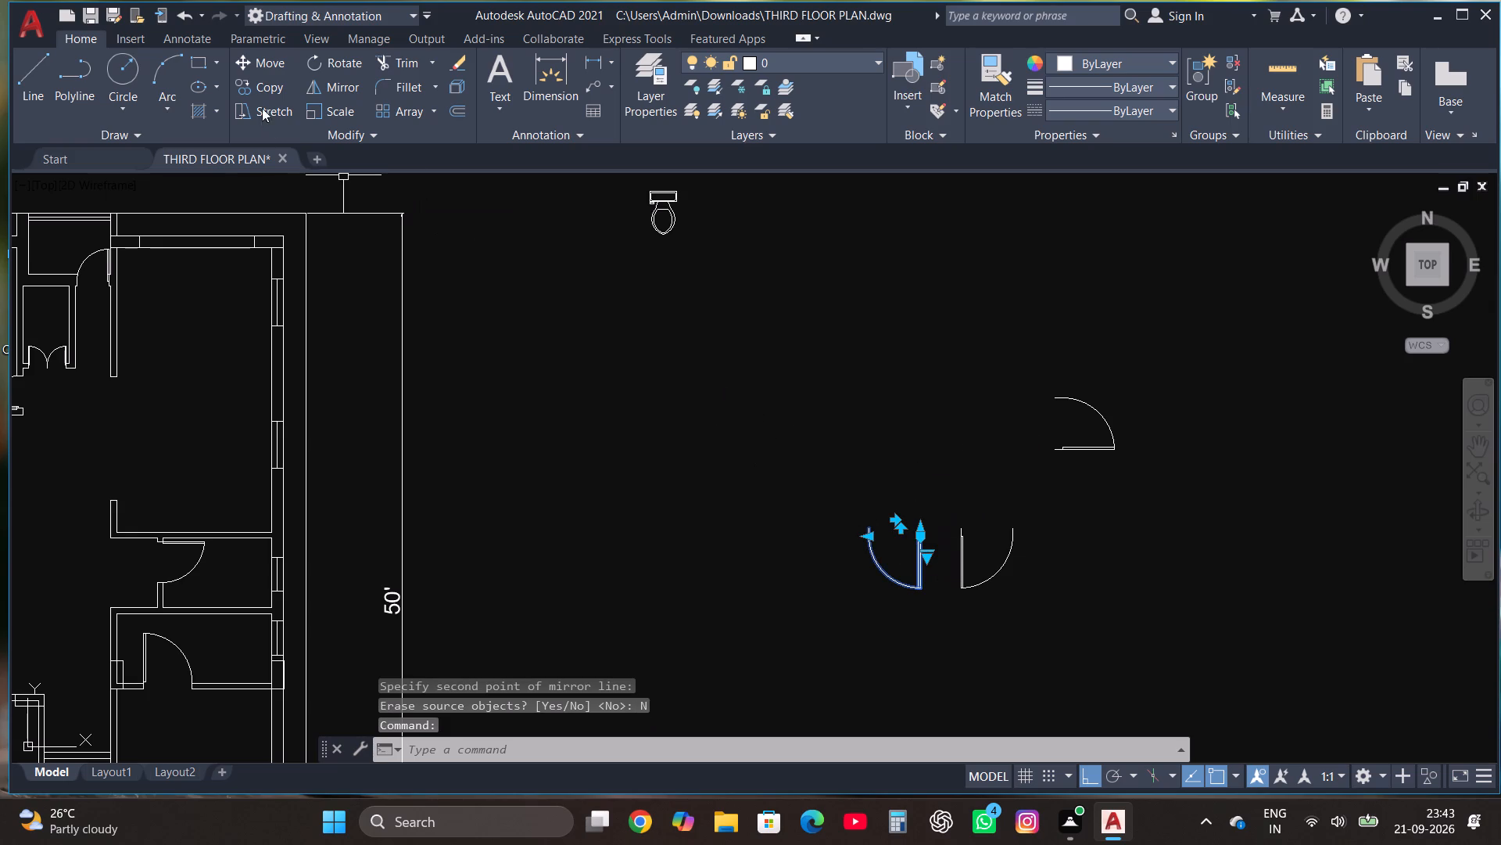
click(270, 52)
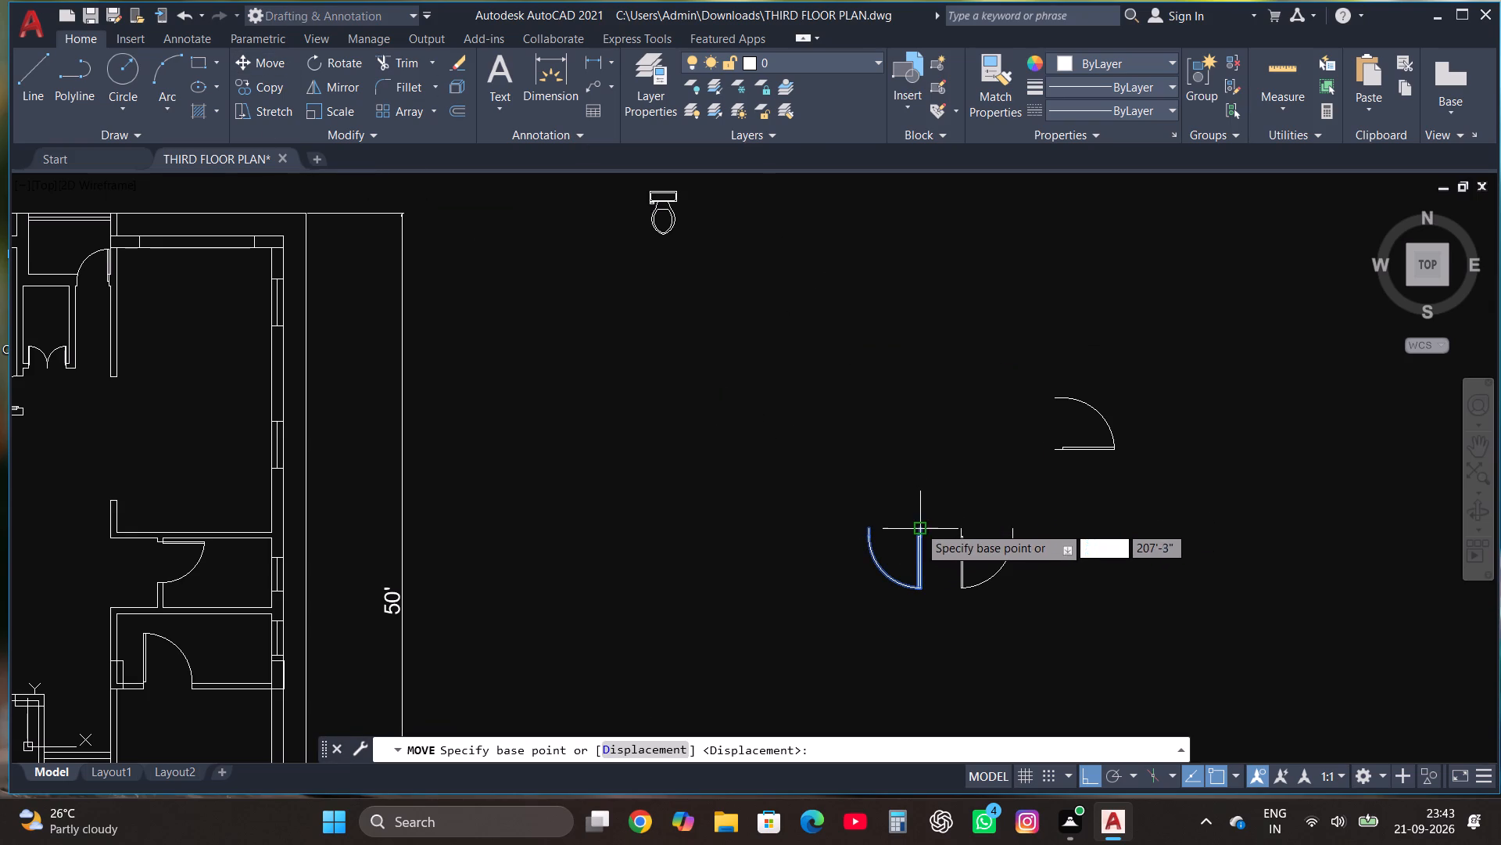
click(919, 527)
scroll(991, 479, down, 3)
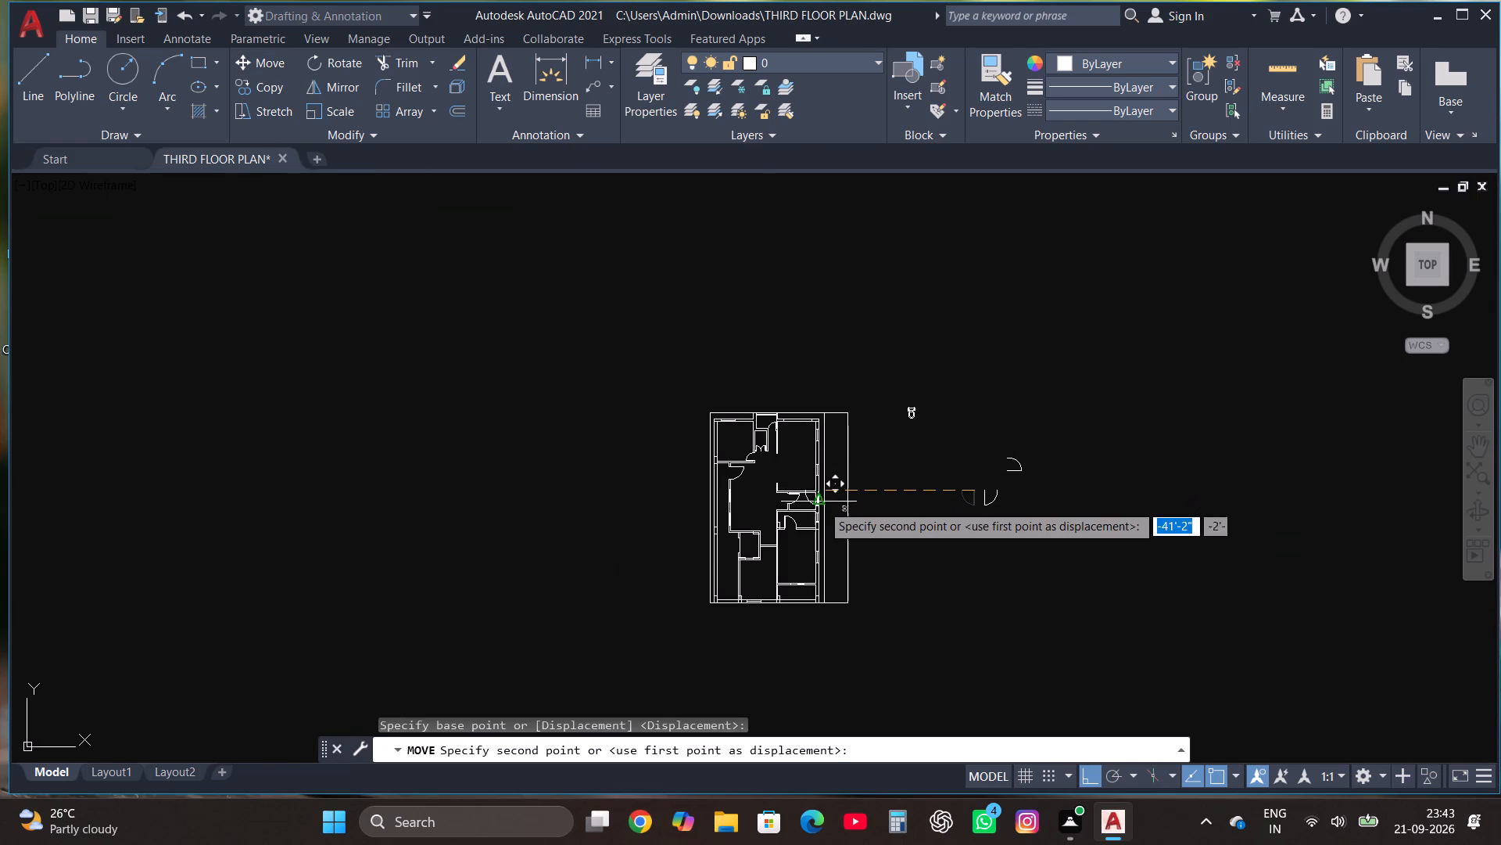
key(F9)
key(F8)
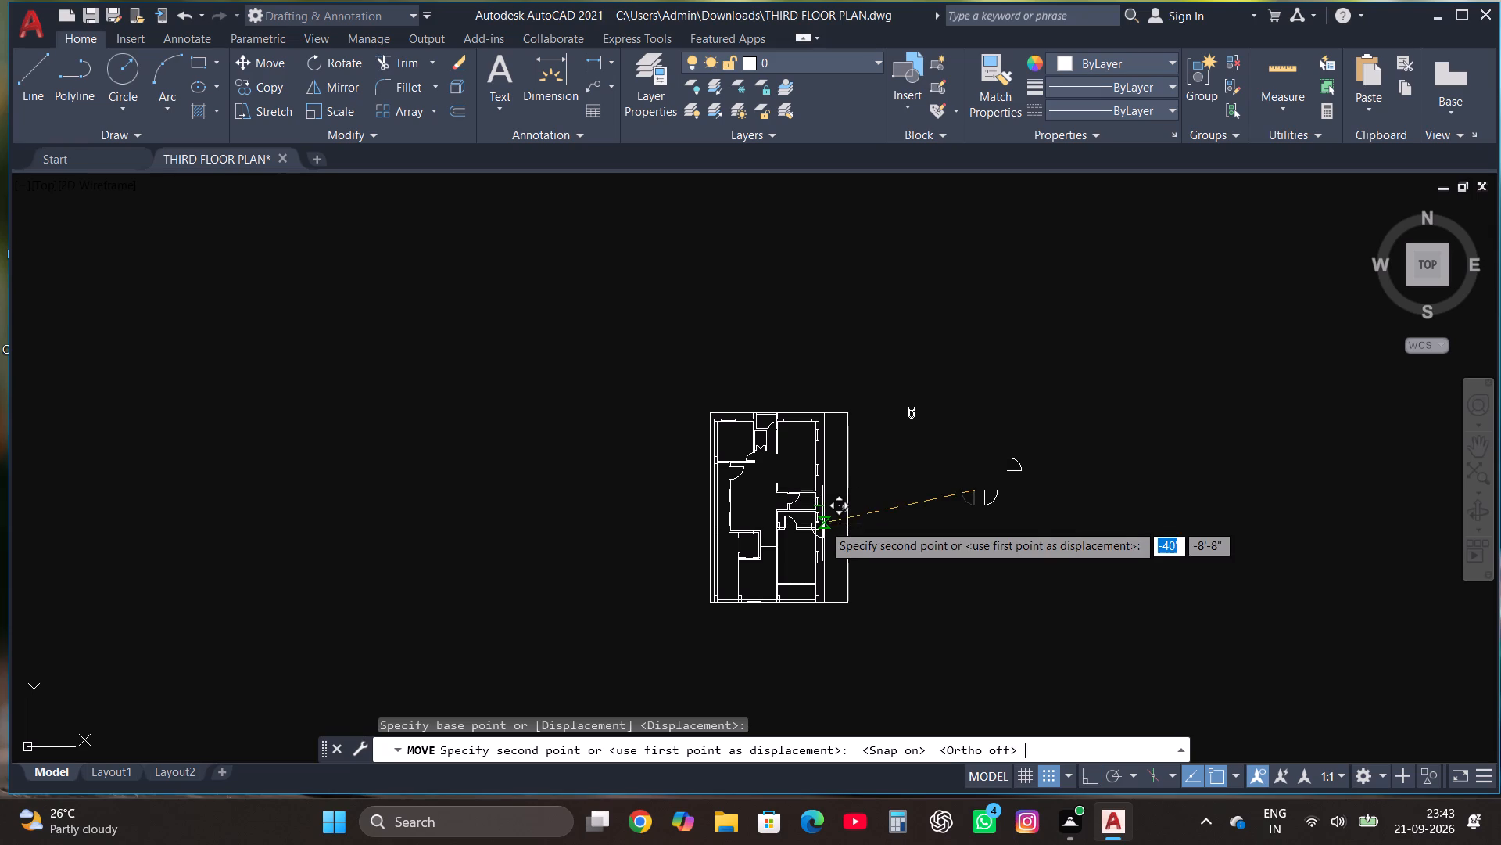
scroll(755, 538, up, 3)
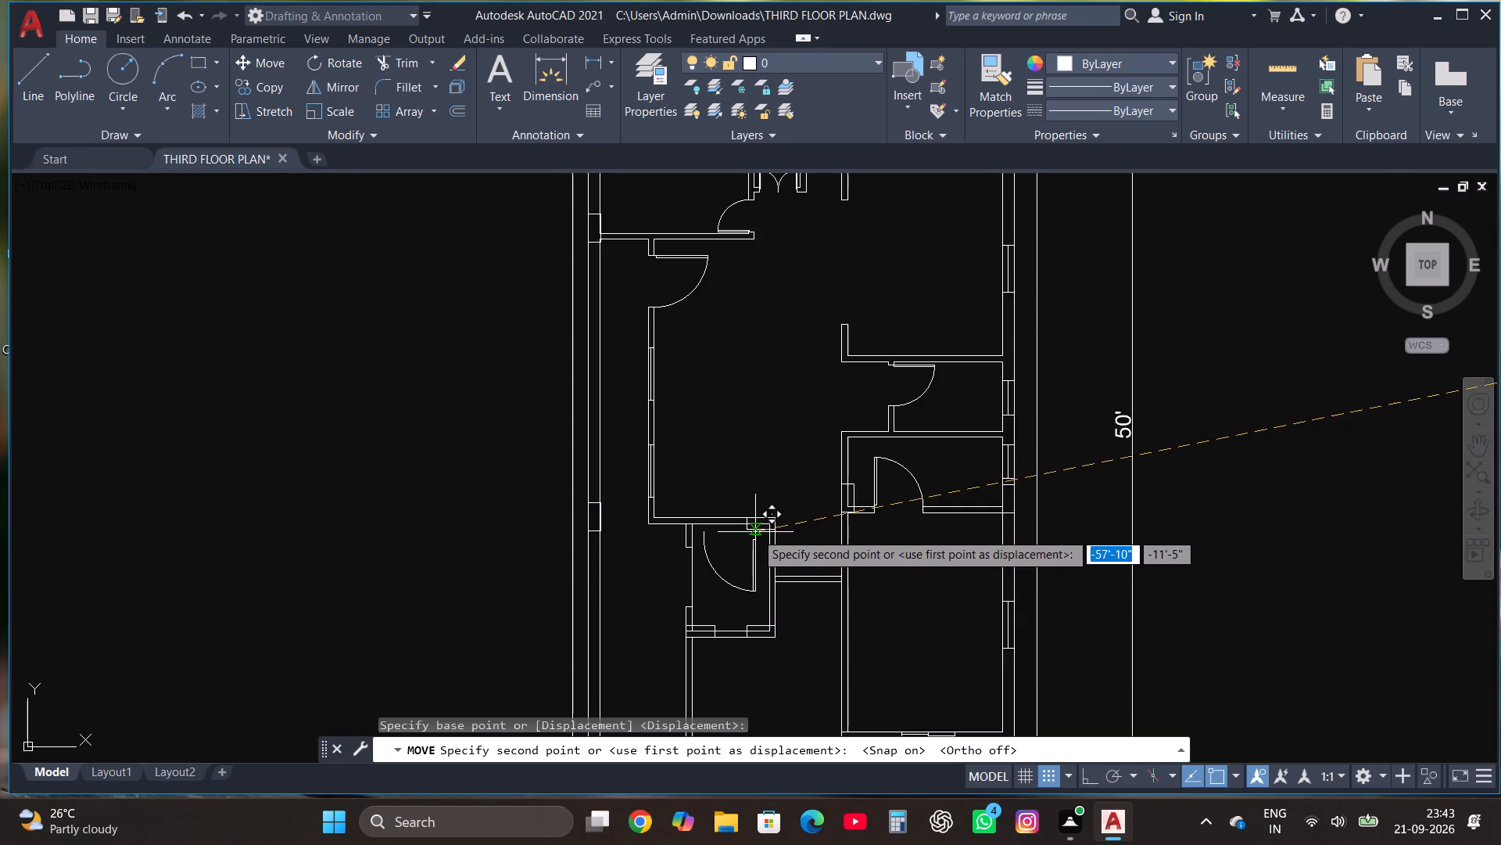
scroll(811, 581, up, 4)
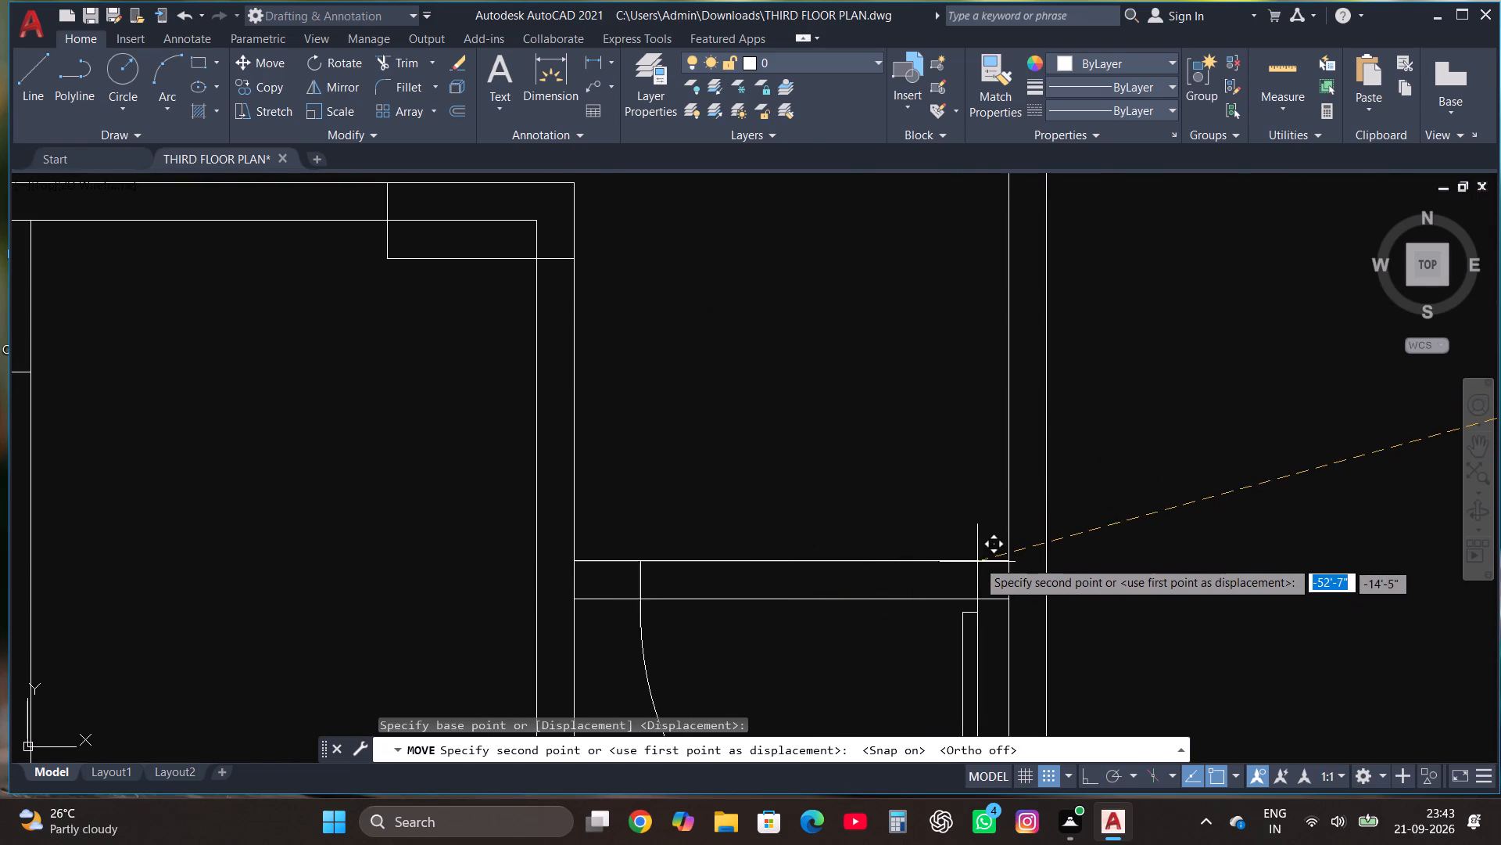
click(977, 560)
Trim the two lines of the short cross wall across the mirrored door's opening.
scroll(729, 358, down, 2)
scroll(795, 401, up, 1)
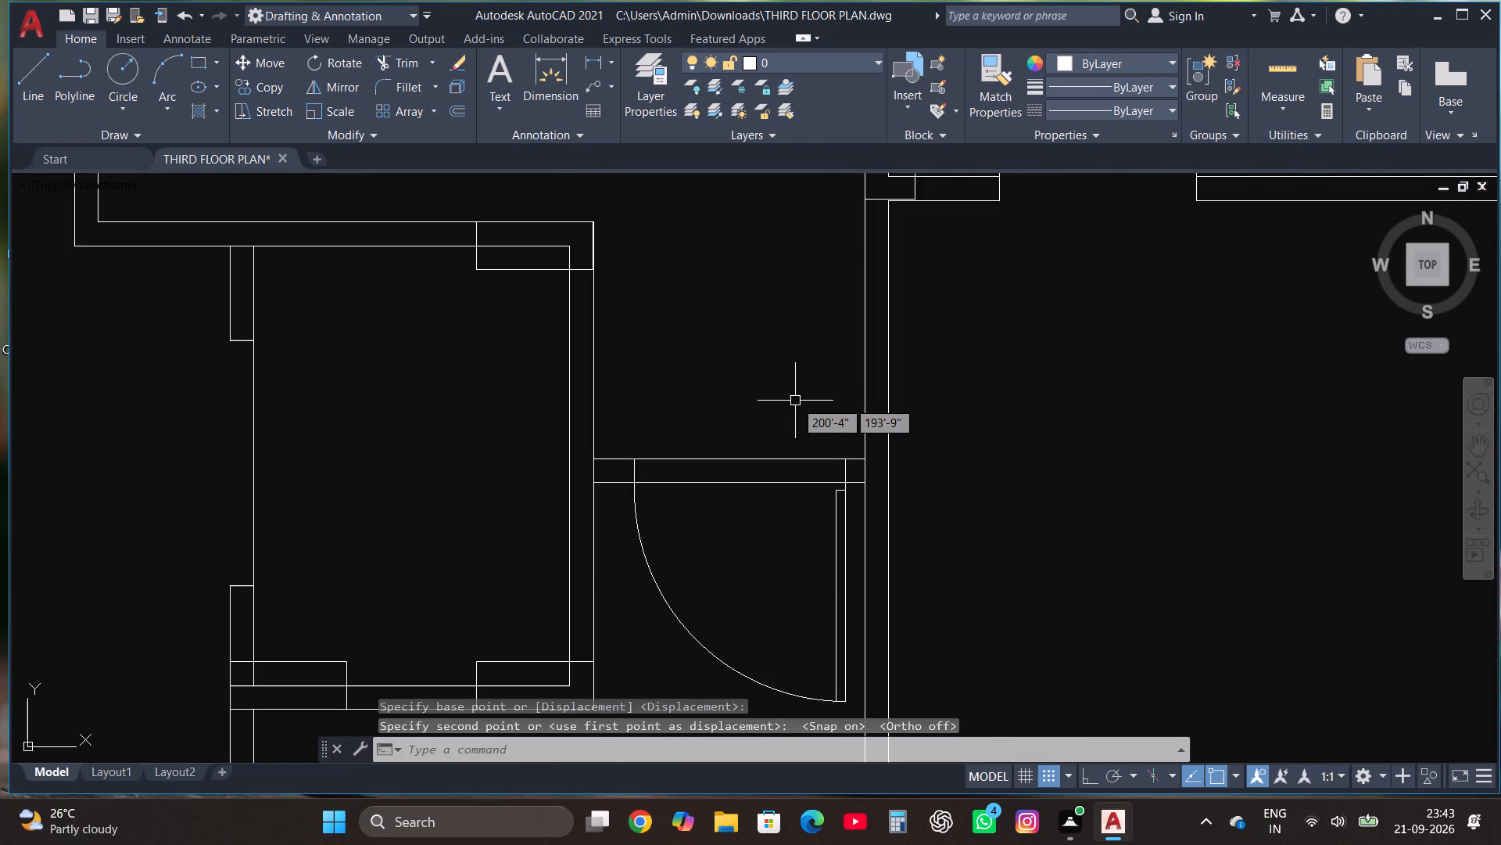
scroll(795, 401, up, 1)
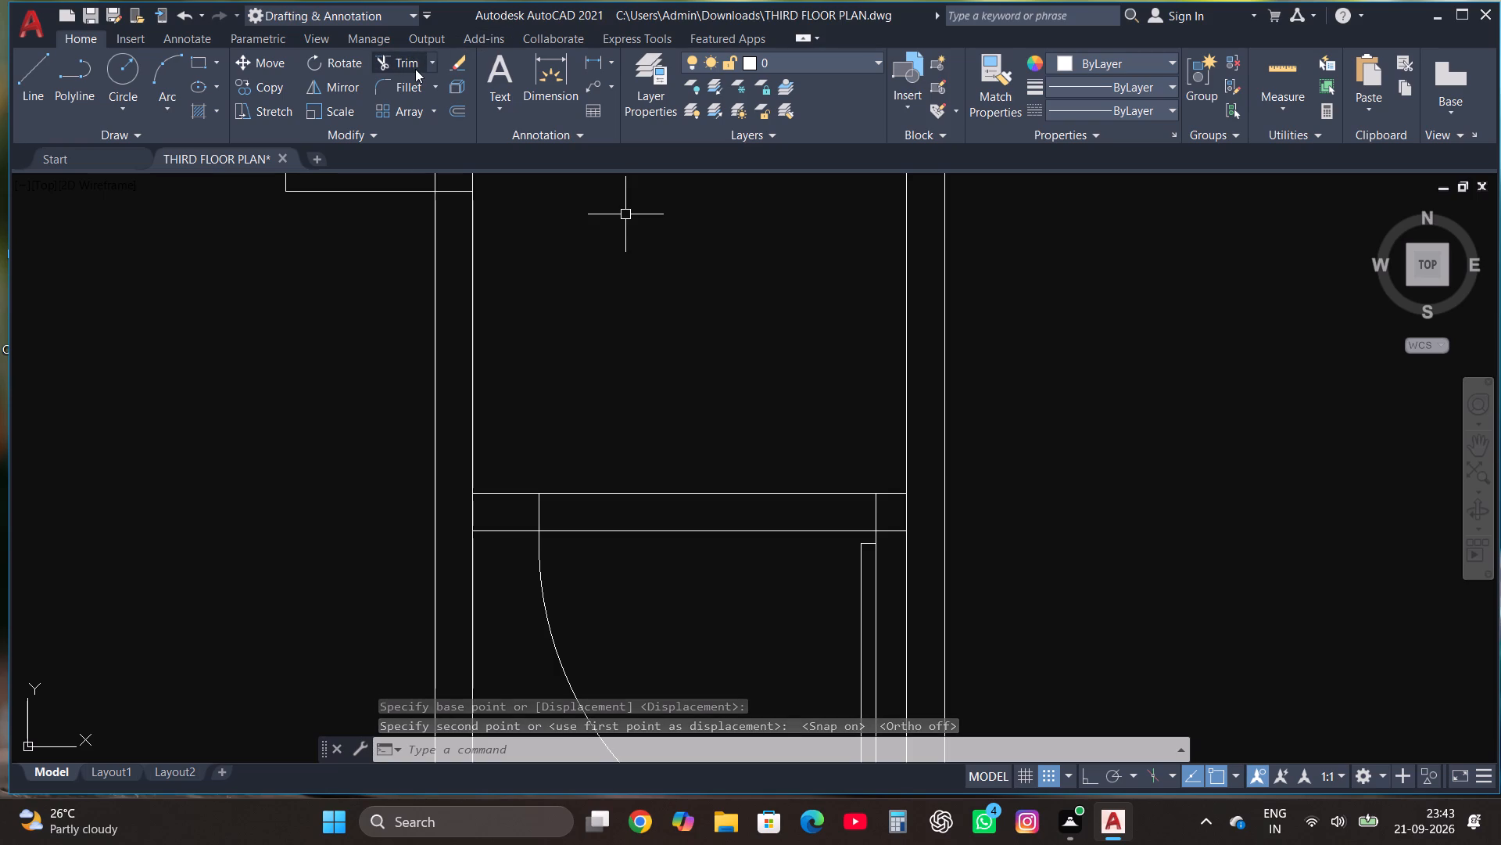
click(414, 68)
drag(737, 575, 737, 568)
click(731, 423)
scroll(731, 423, down, 2)
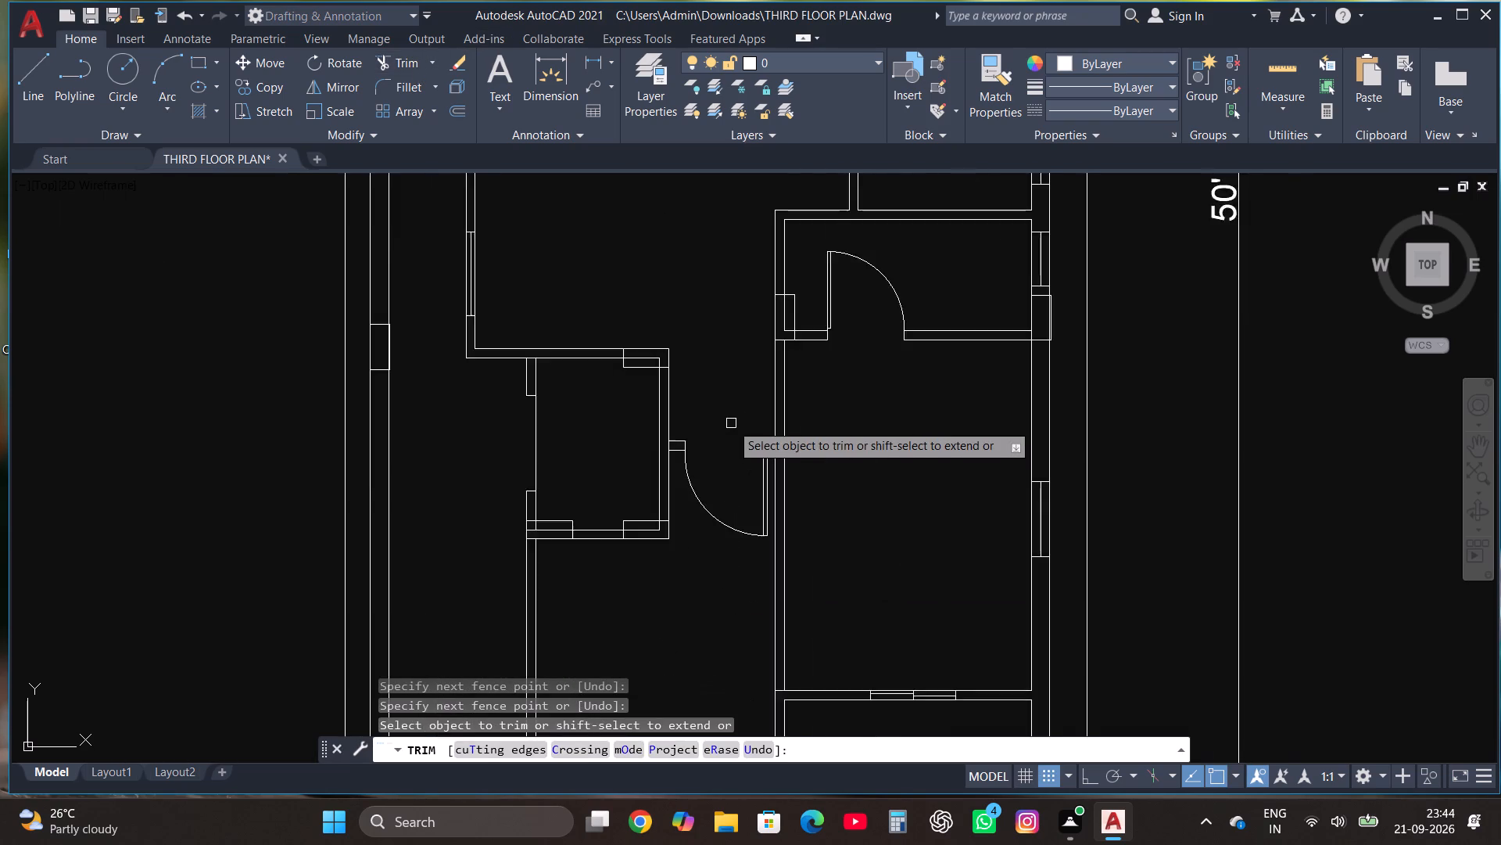
scroll(731, 423, down, 2)
key(Escape)
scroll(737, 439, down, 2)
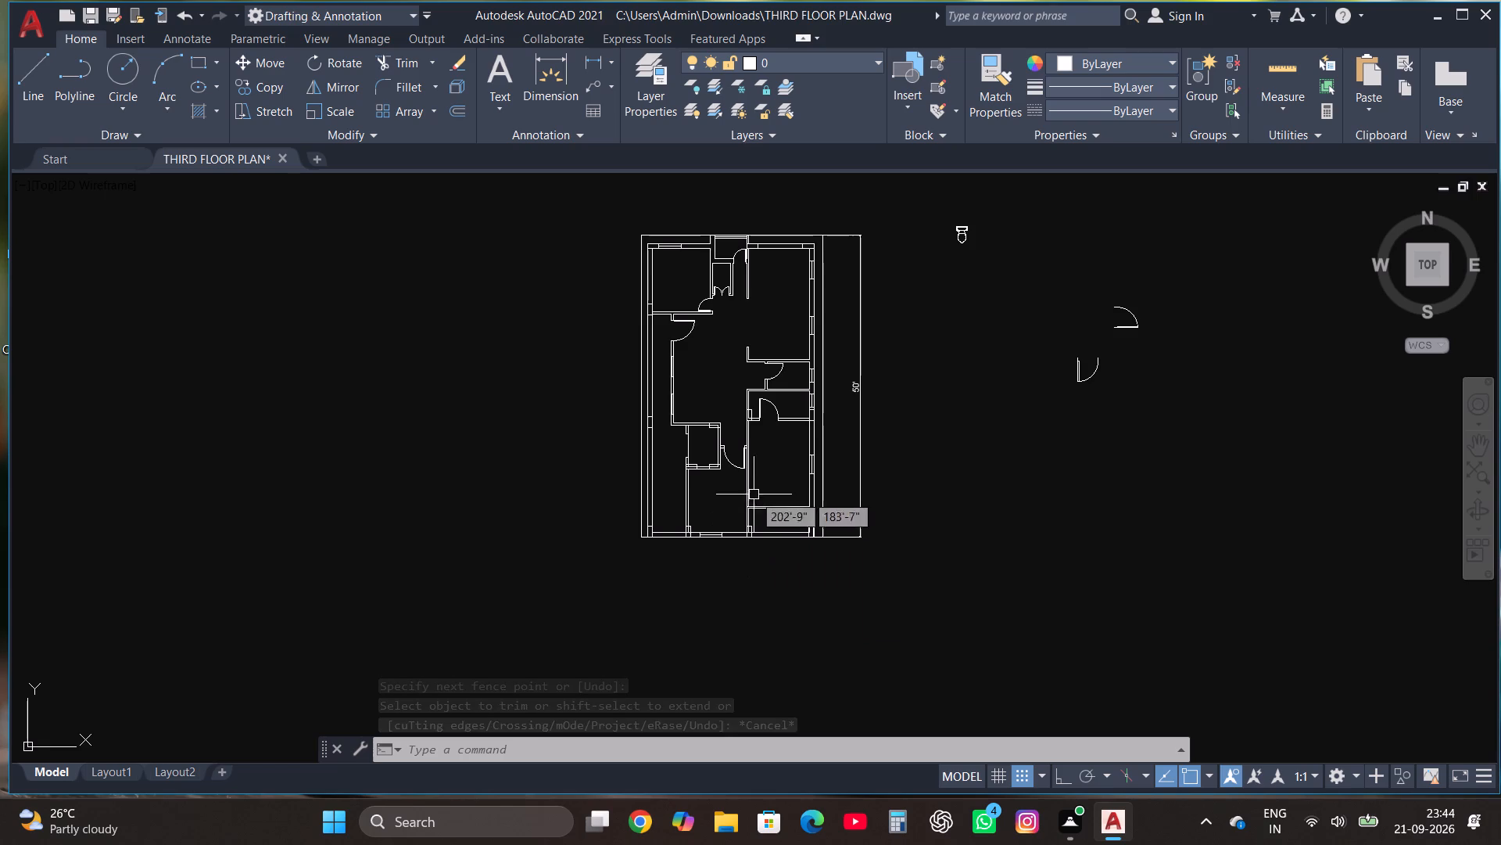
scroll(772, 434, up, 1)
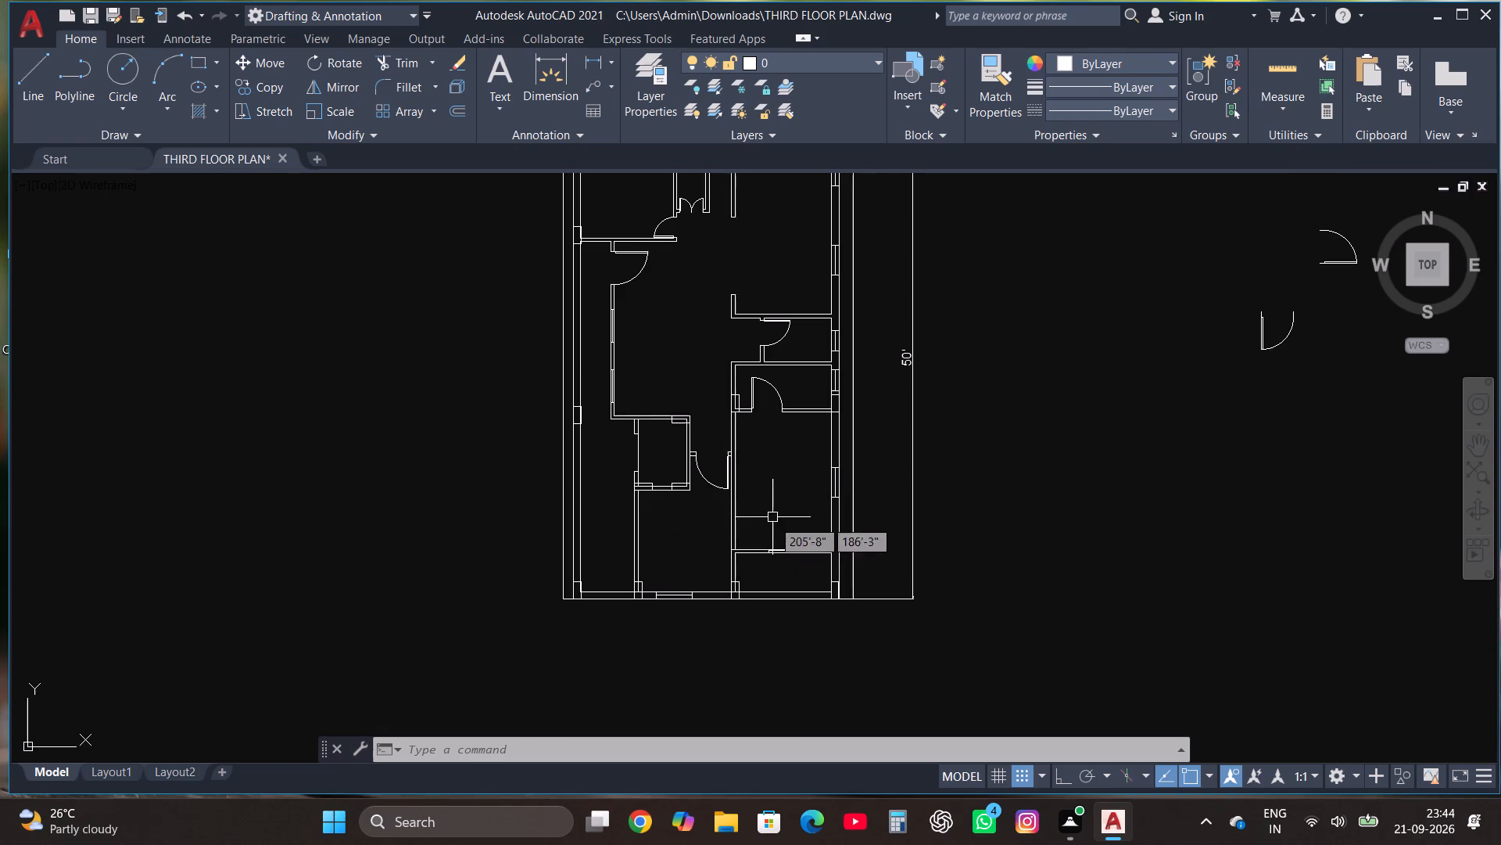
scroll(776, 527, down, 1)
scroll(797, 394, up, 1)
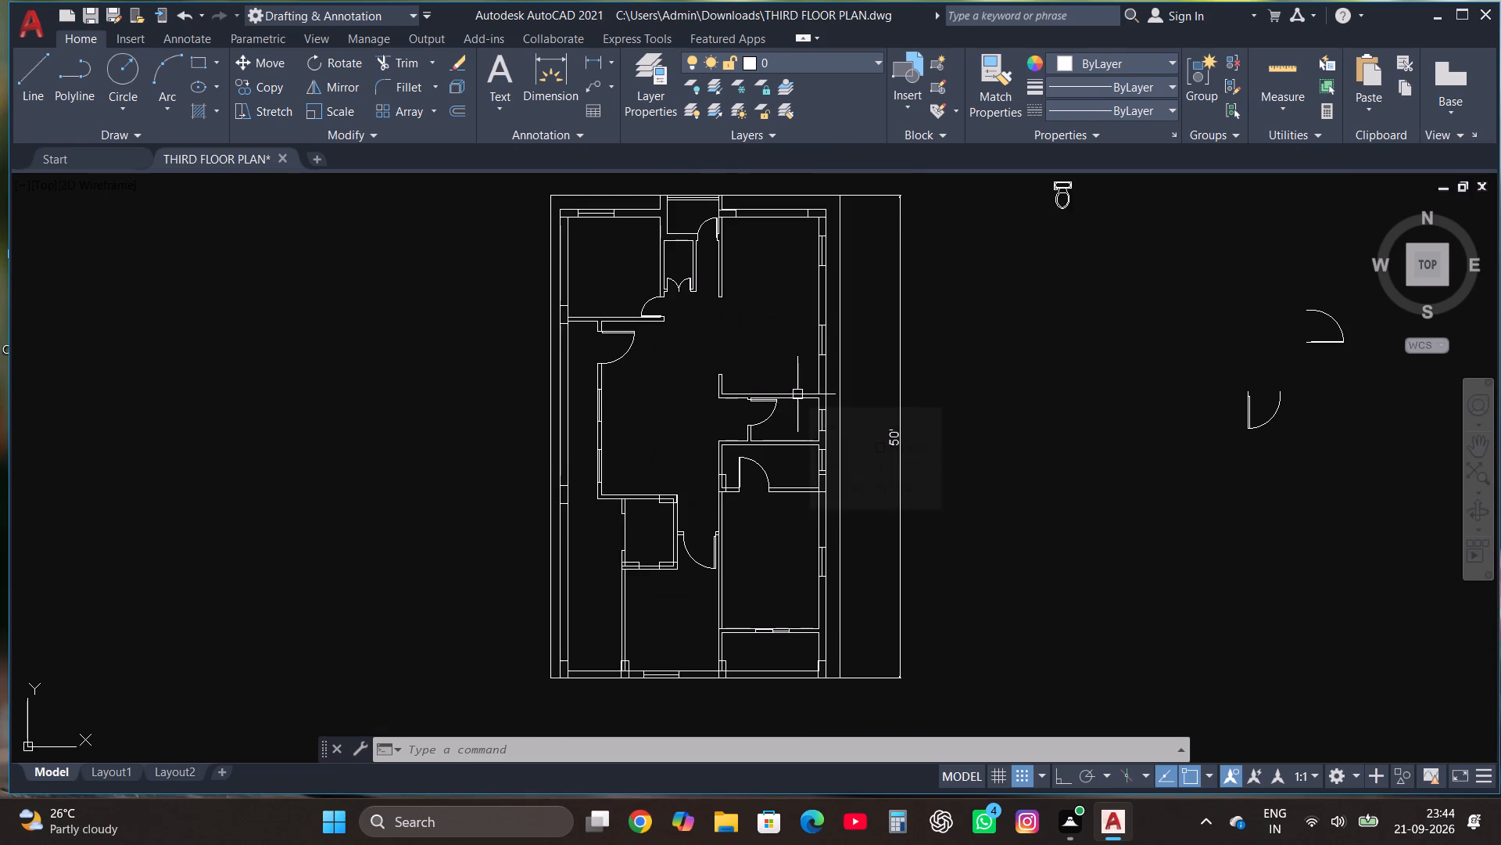
Copy the upper-left door onto the left wall of the lower-right room, just below that room's top wall, using its hinge corner.
click(614, 333)
click(270, 88)
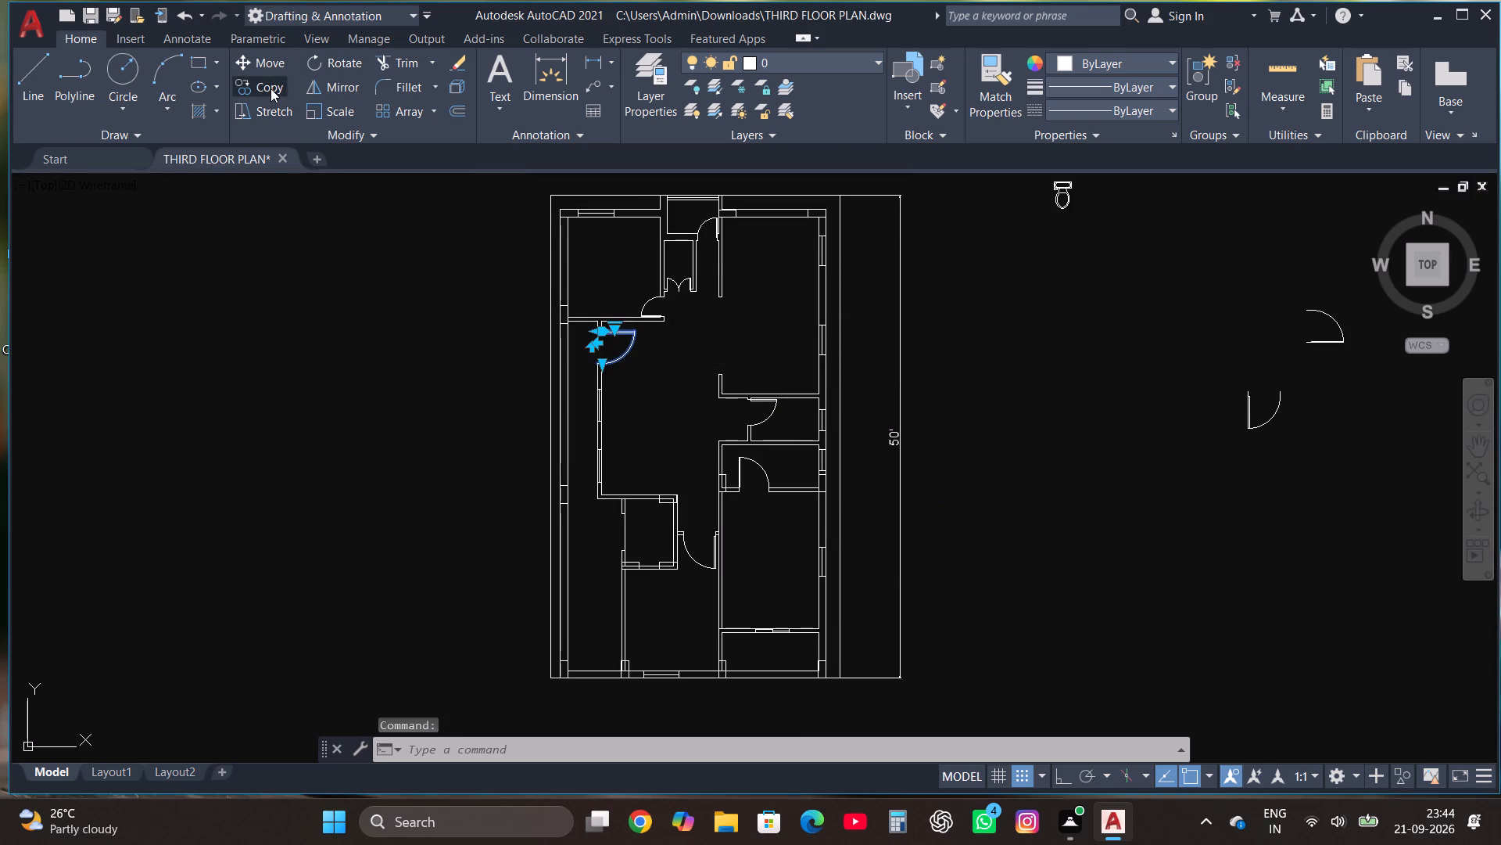
scroll(632, 271, up, 3)
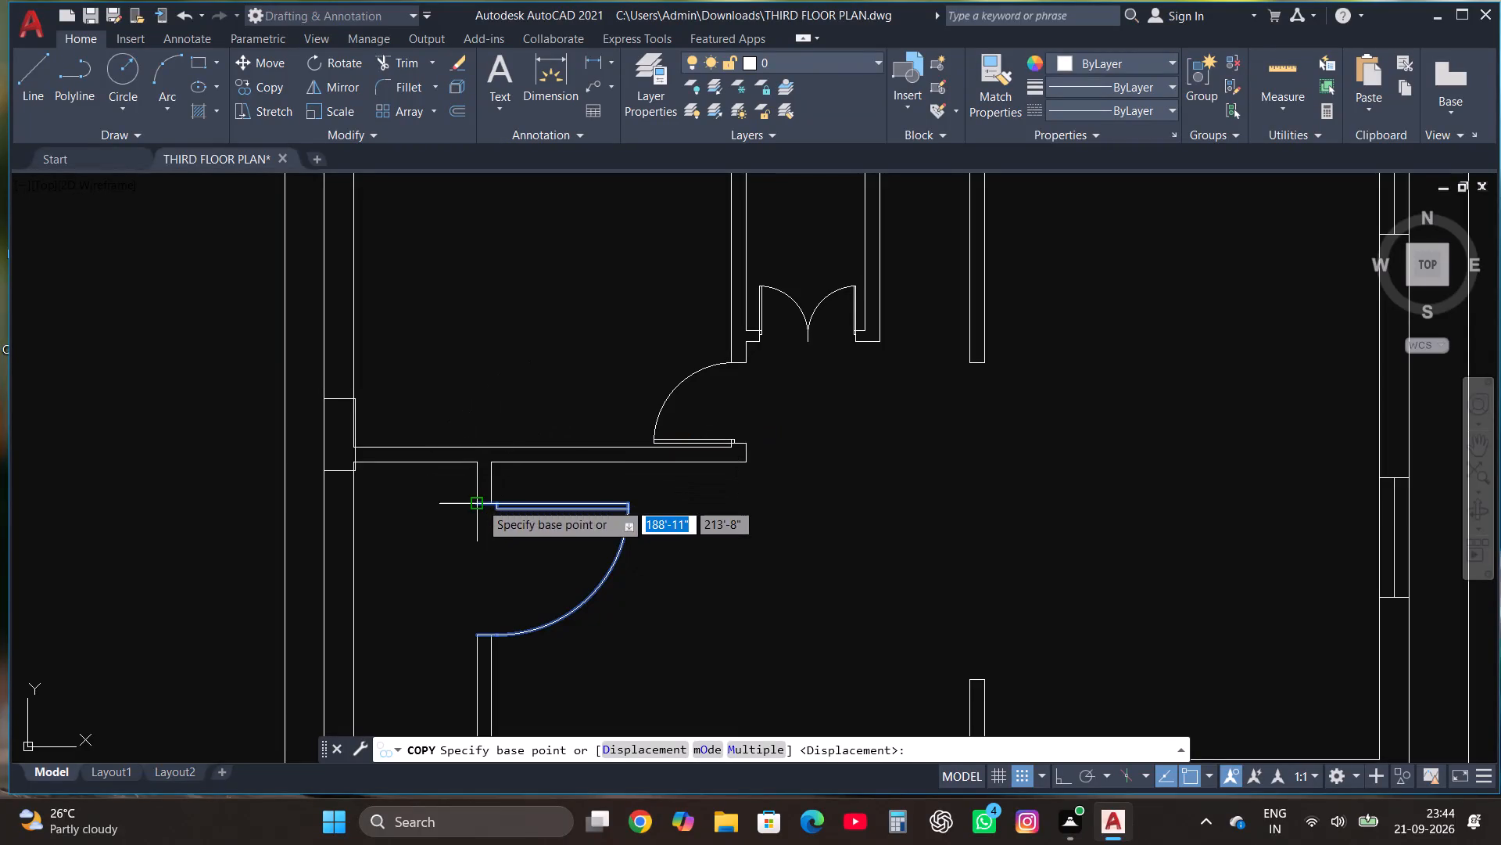
click(480, 502)
scroll(730, 364, down, 3)
scroll(786, 559, up, 4)
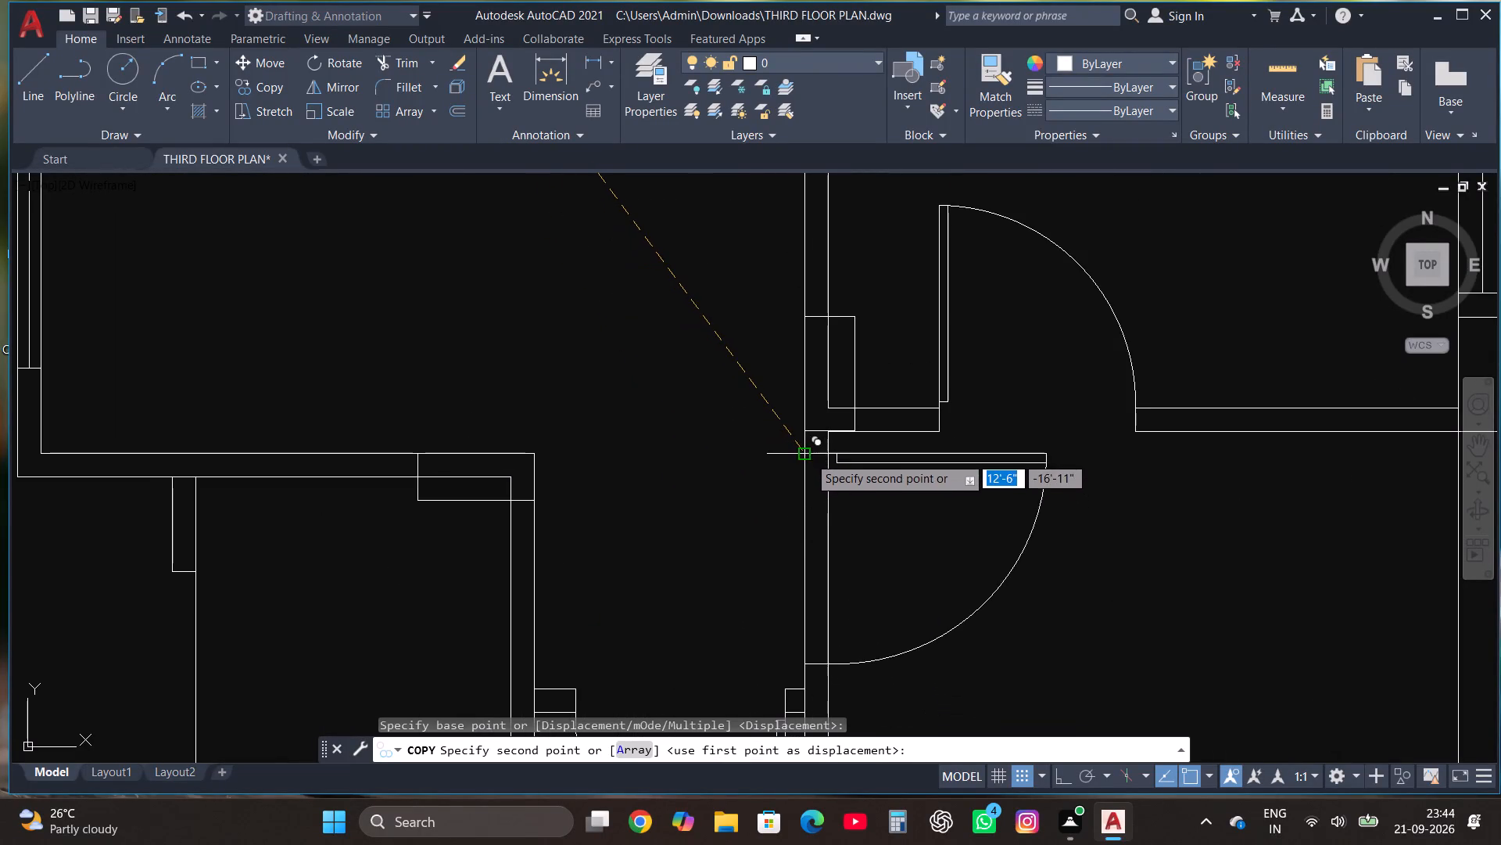
click(810, 455)
scroll(656, 469, down, 2)
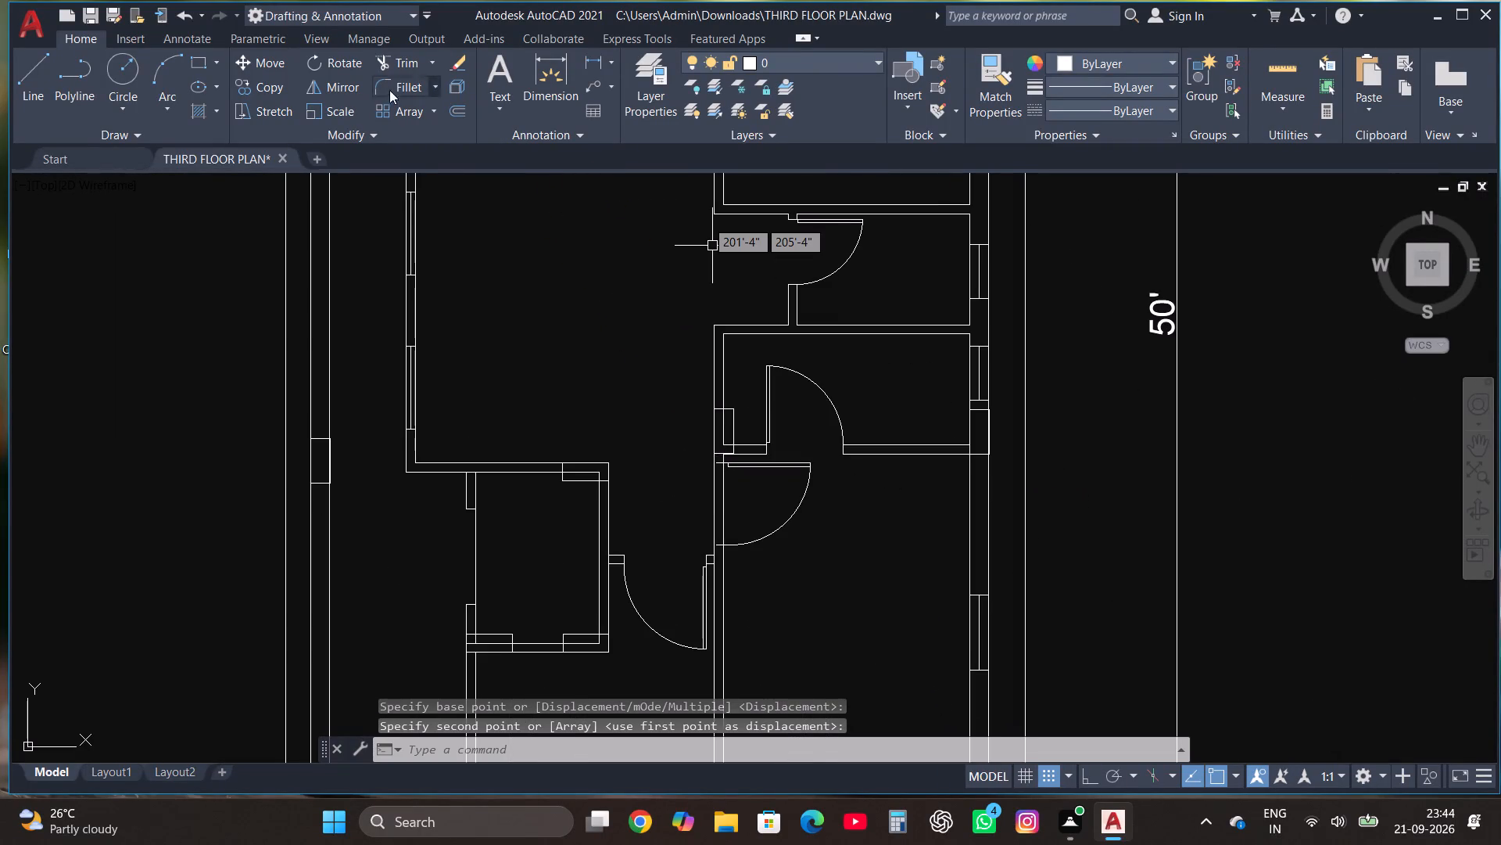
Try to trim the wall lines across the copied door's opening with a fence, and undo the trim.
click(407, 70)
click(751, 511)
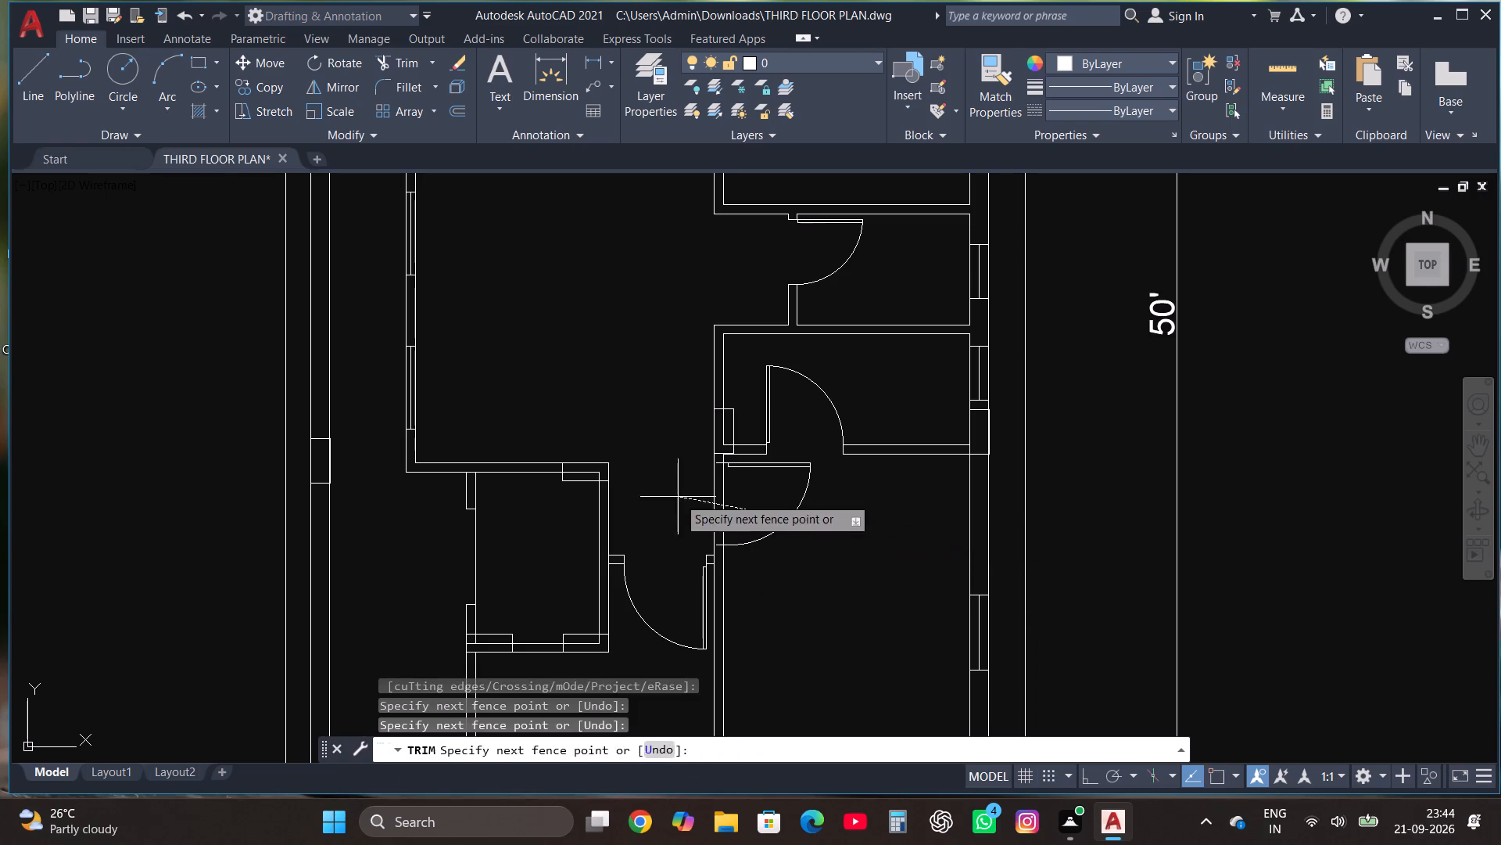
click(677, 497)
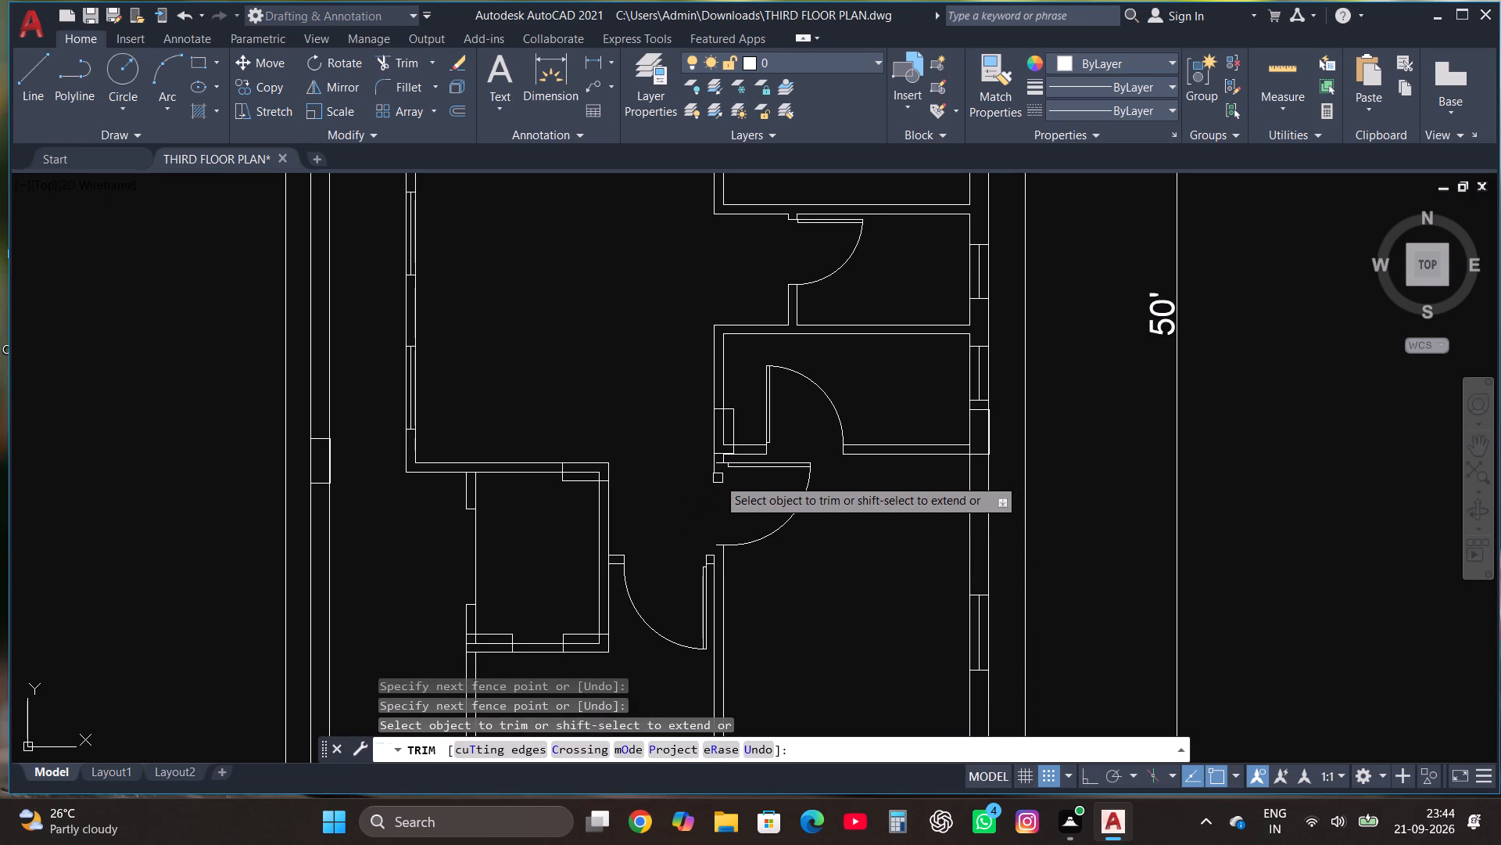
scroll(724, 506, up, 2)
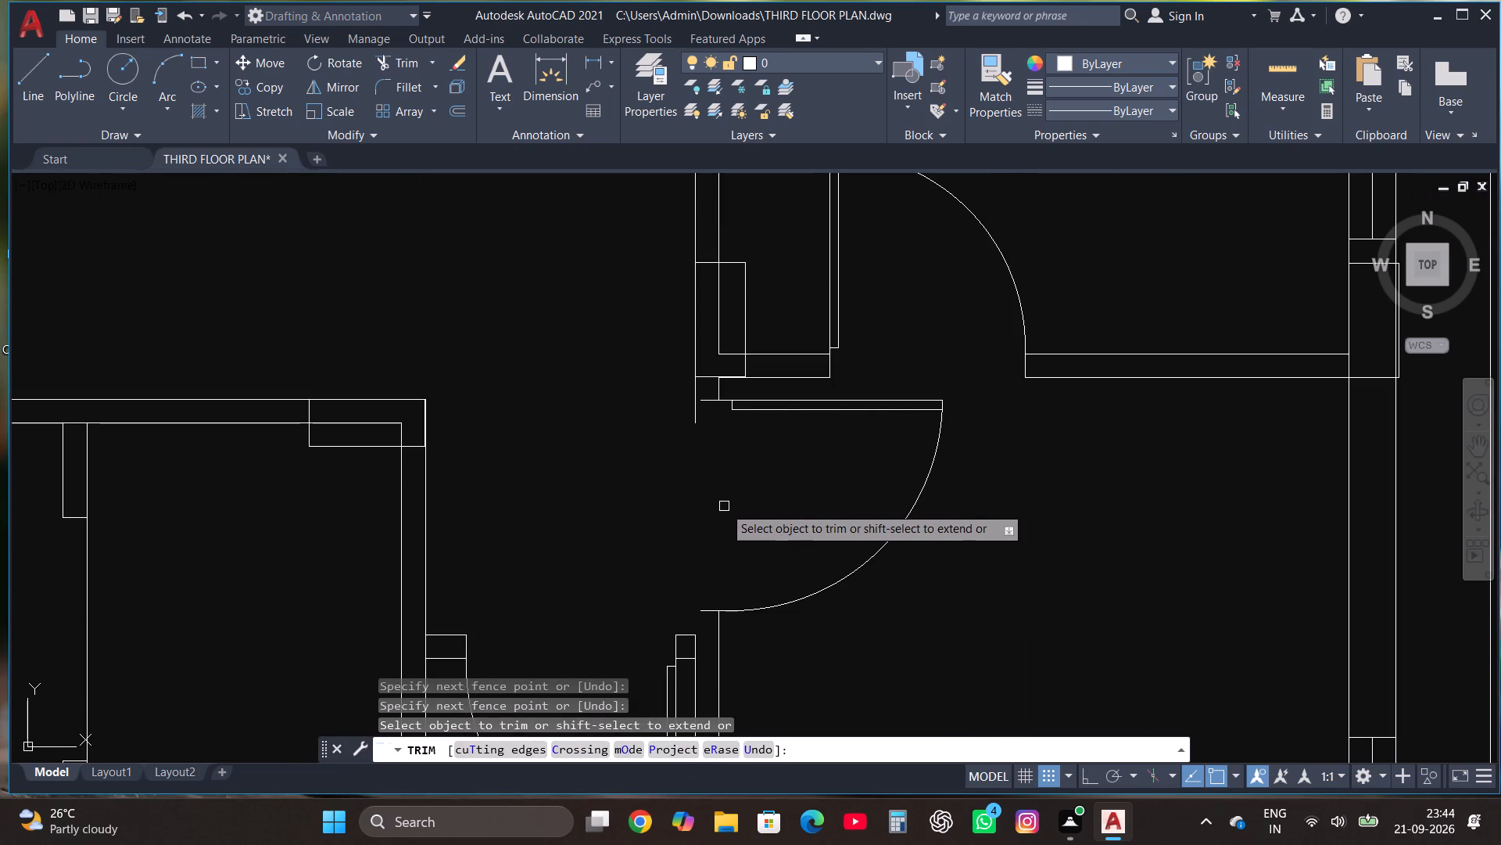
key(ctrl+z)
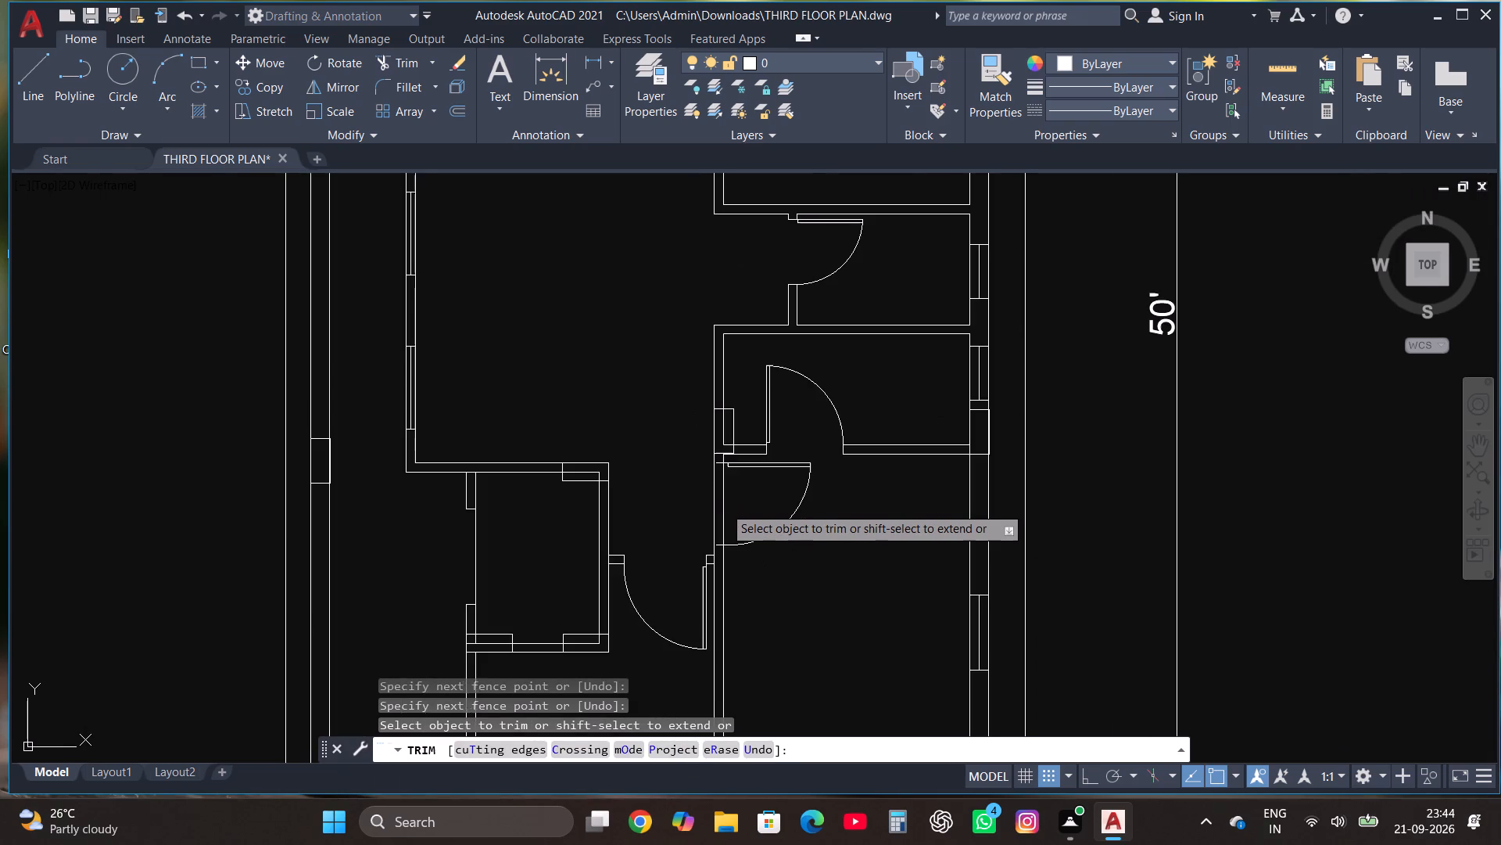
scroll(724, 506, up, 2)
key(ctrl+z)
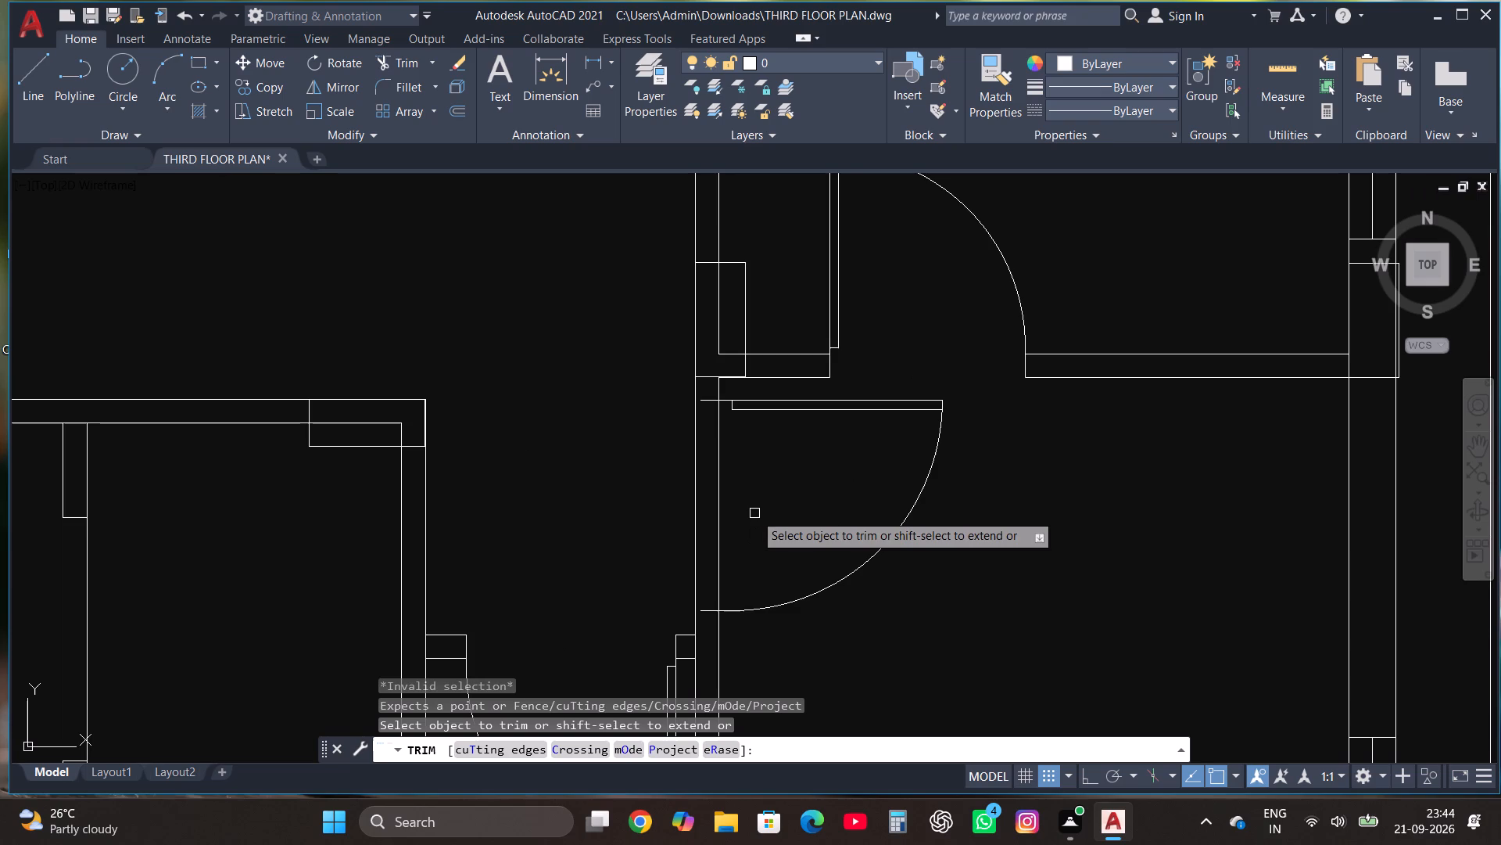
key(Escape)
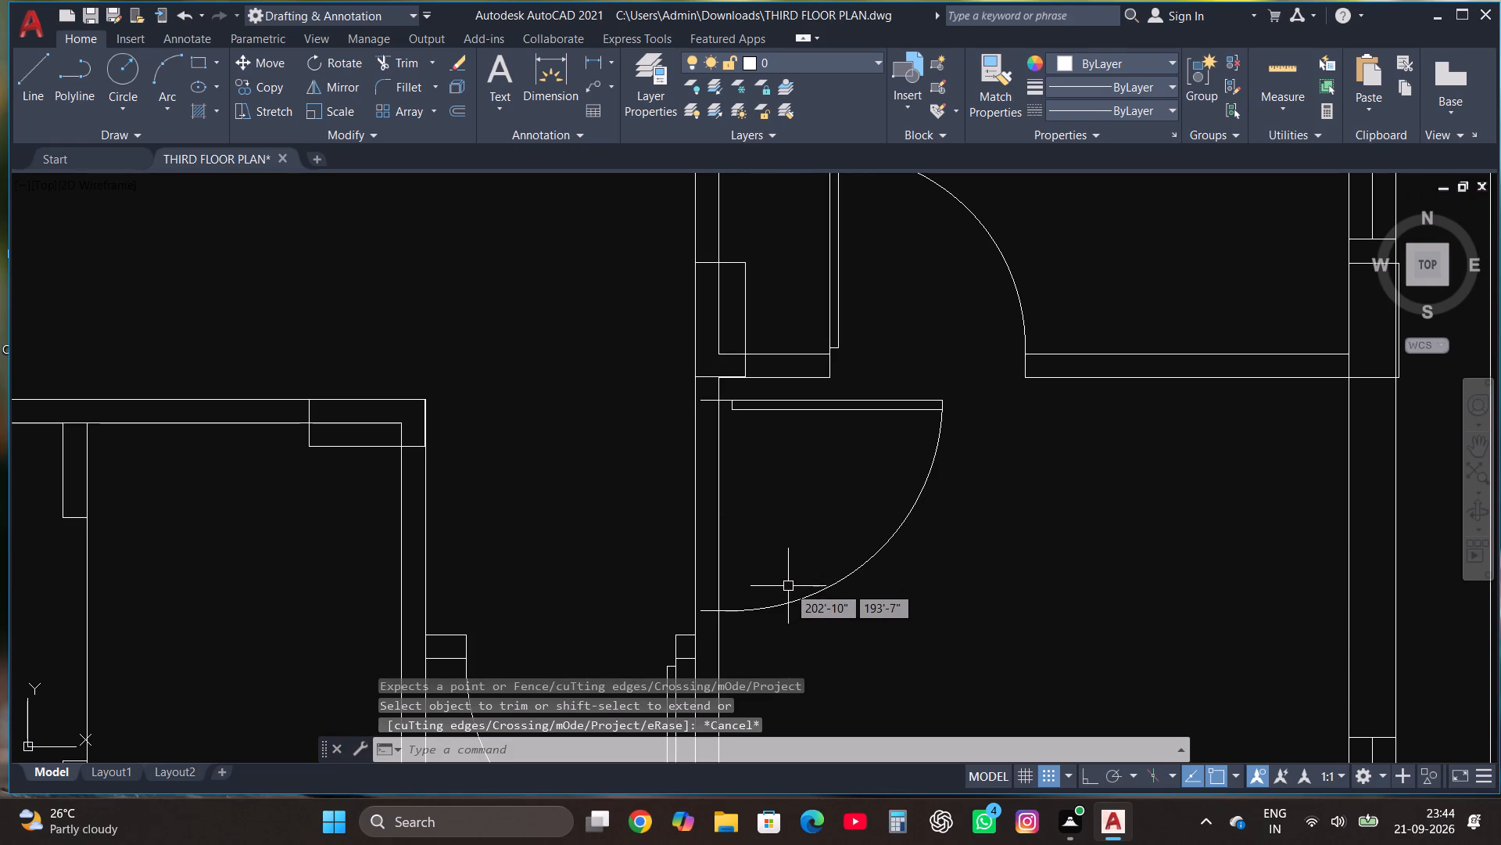
Move the copied door horizontally so its hinge-side end sits on the outer face of the lower-right room's left wall.
click(797, 598)
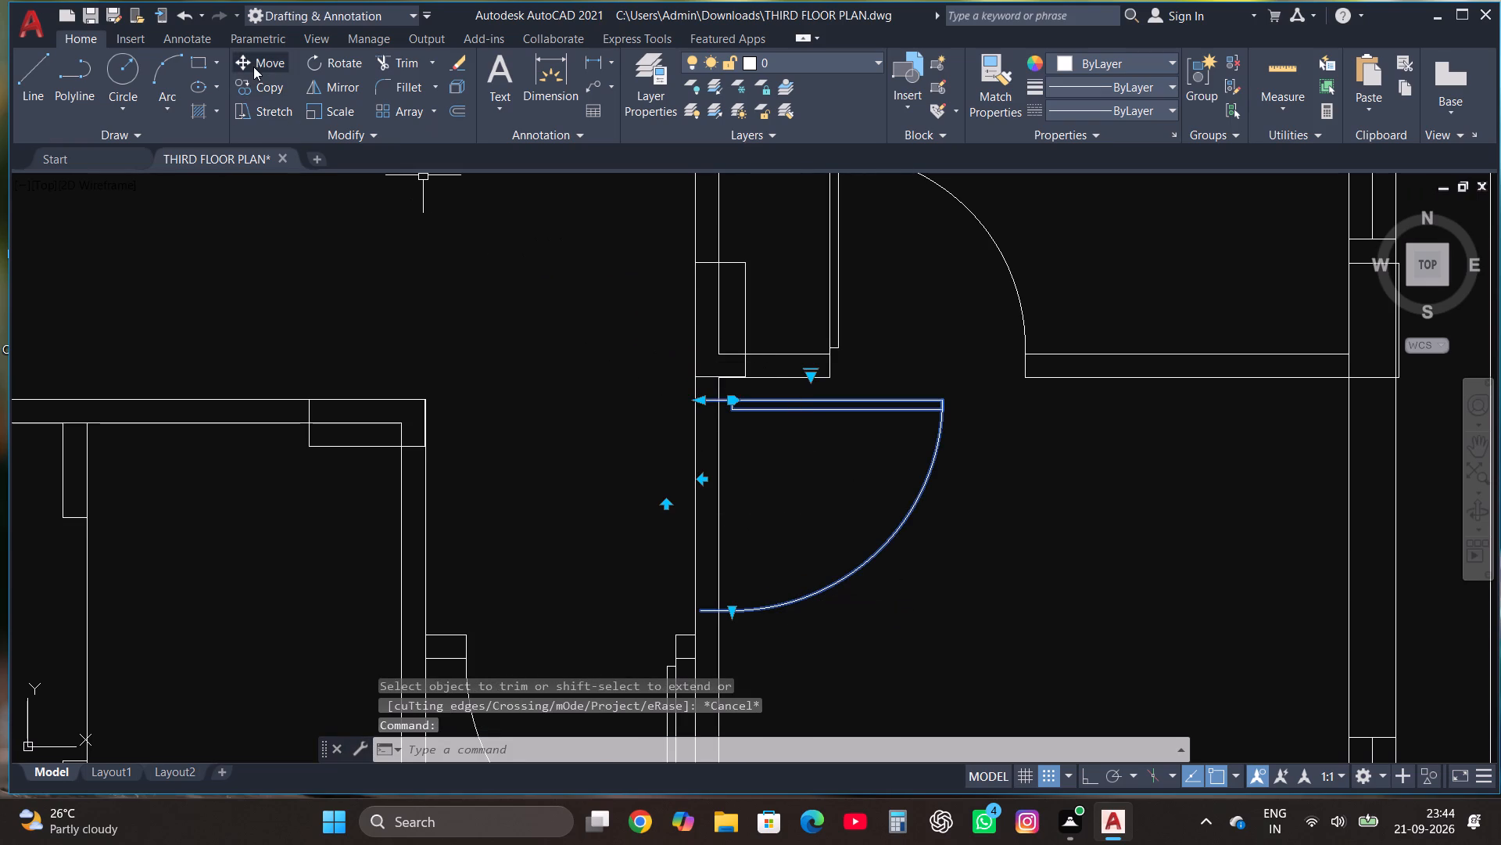
click(253, 67)
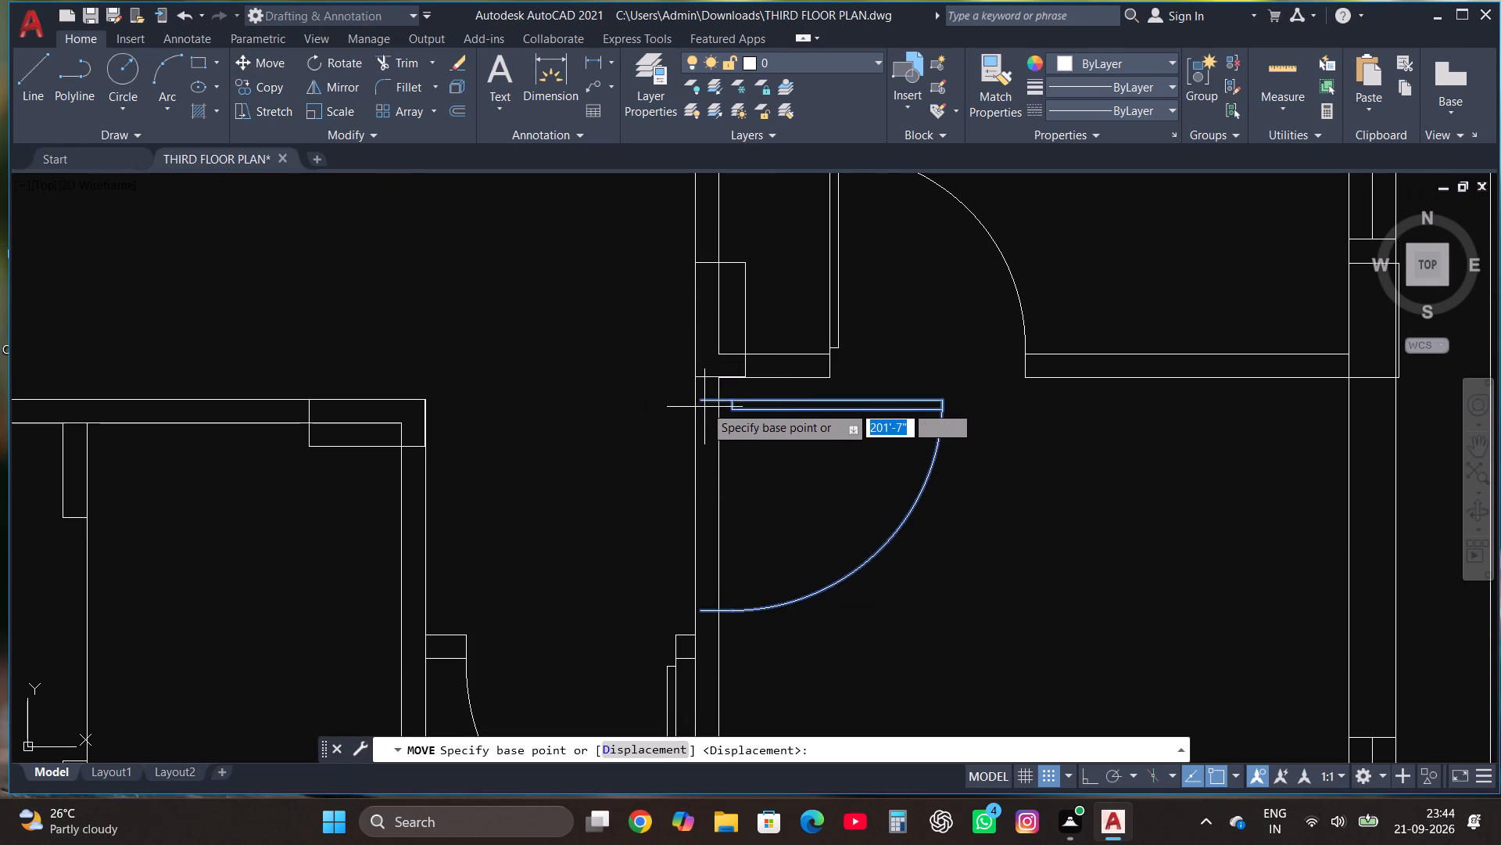
click(704, 403)
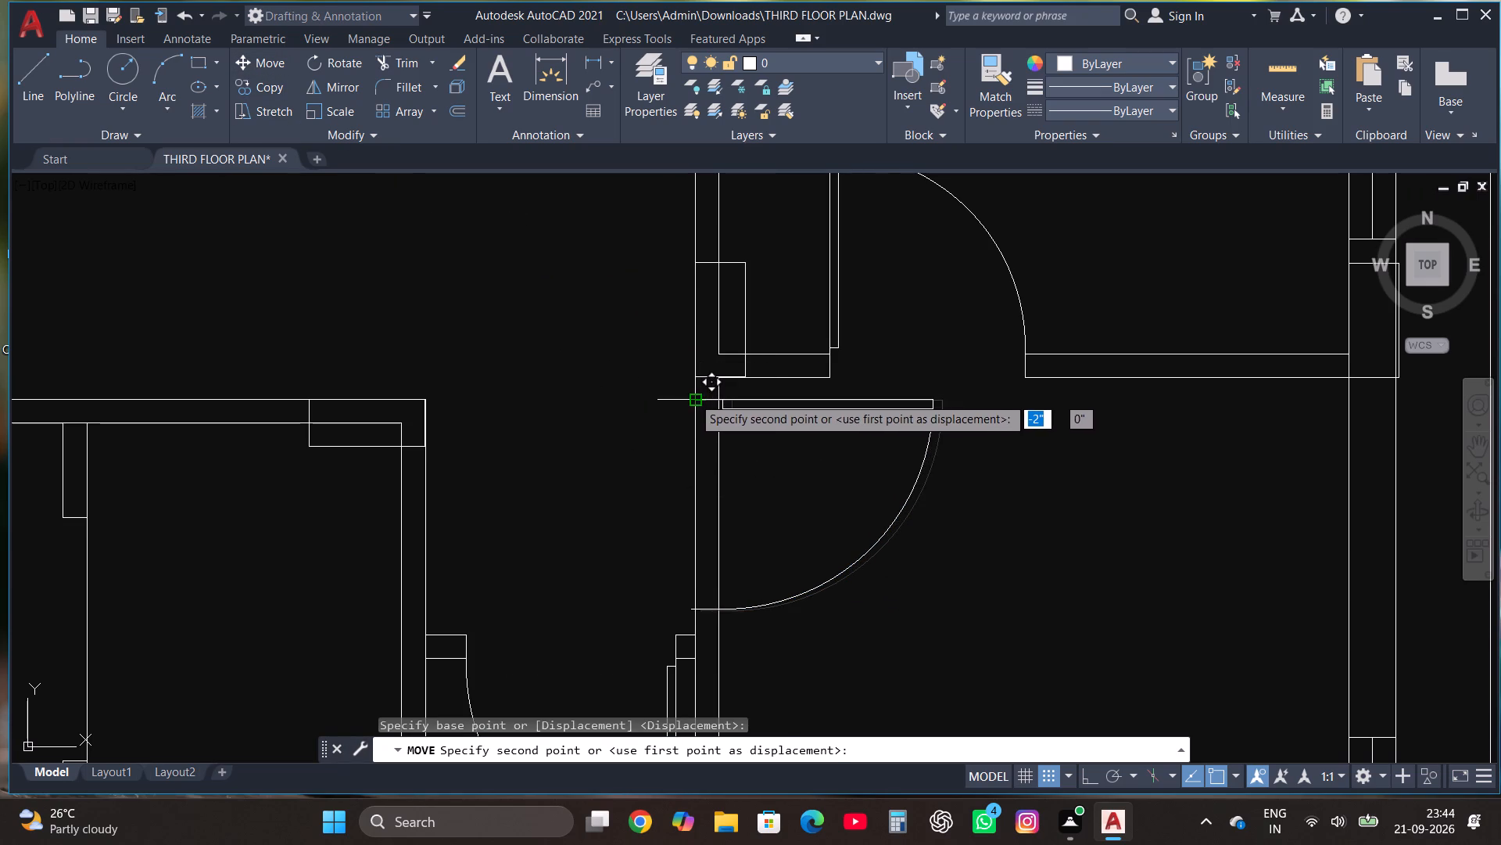
click(693, 397)
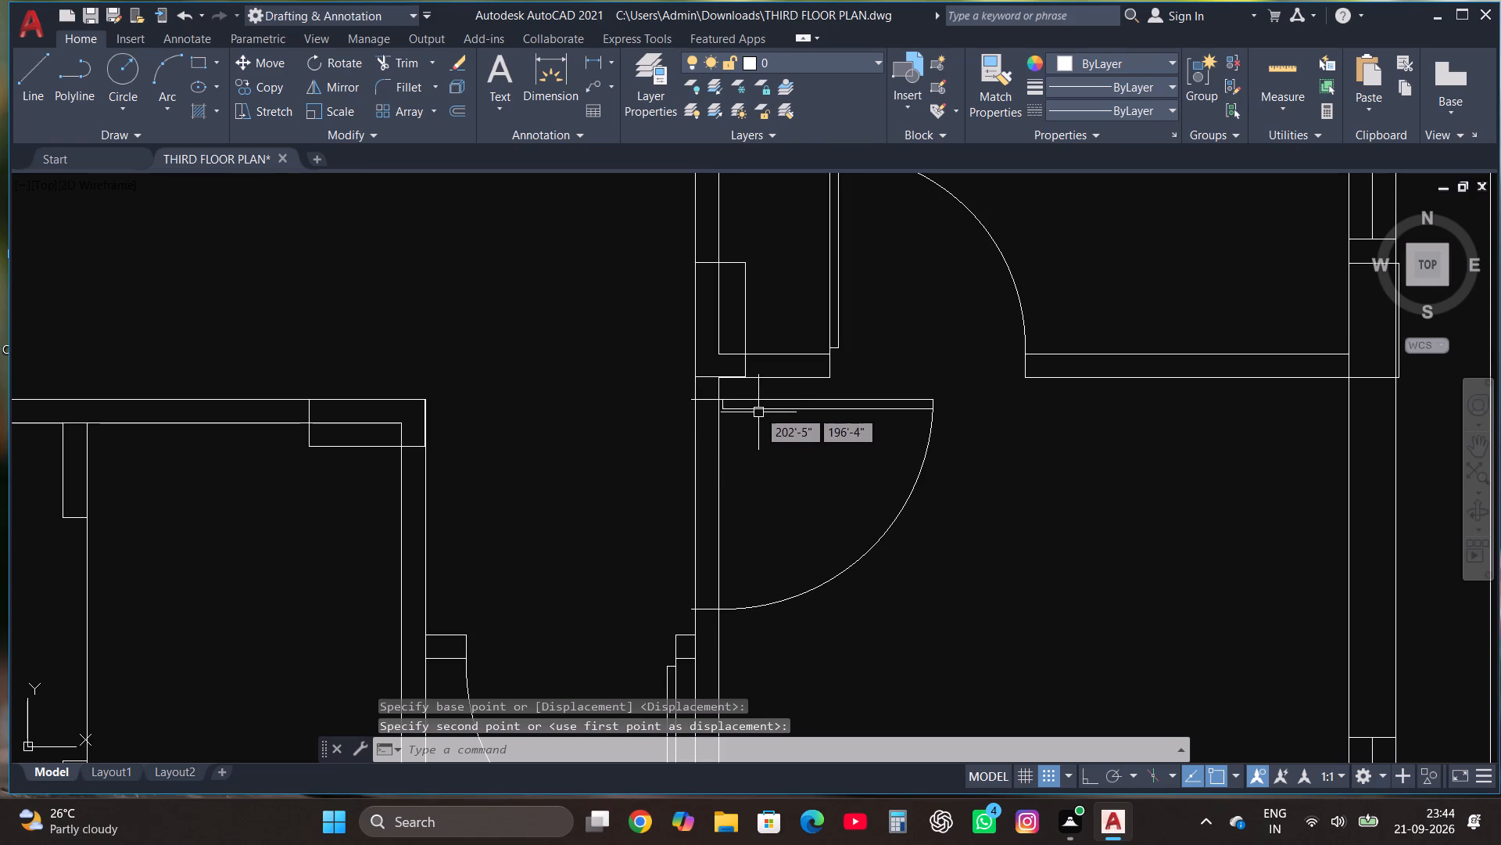
click(758, 410)
scroll(617, 315, up, 2)
scroll(948, 605, up, 1)
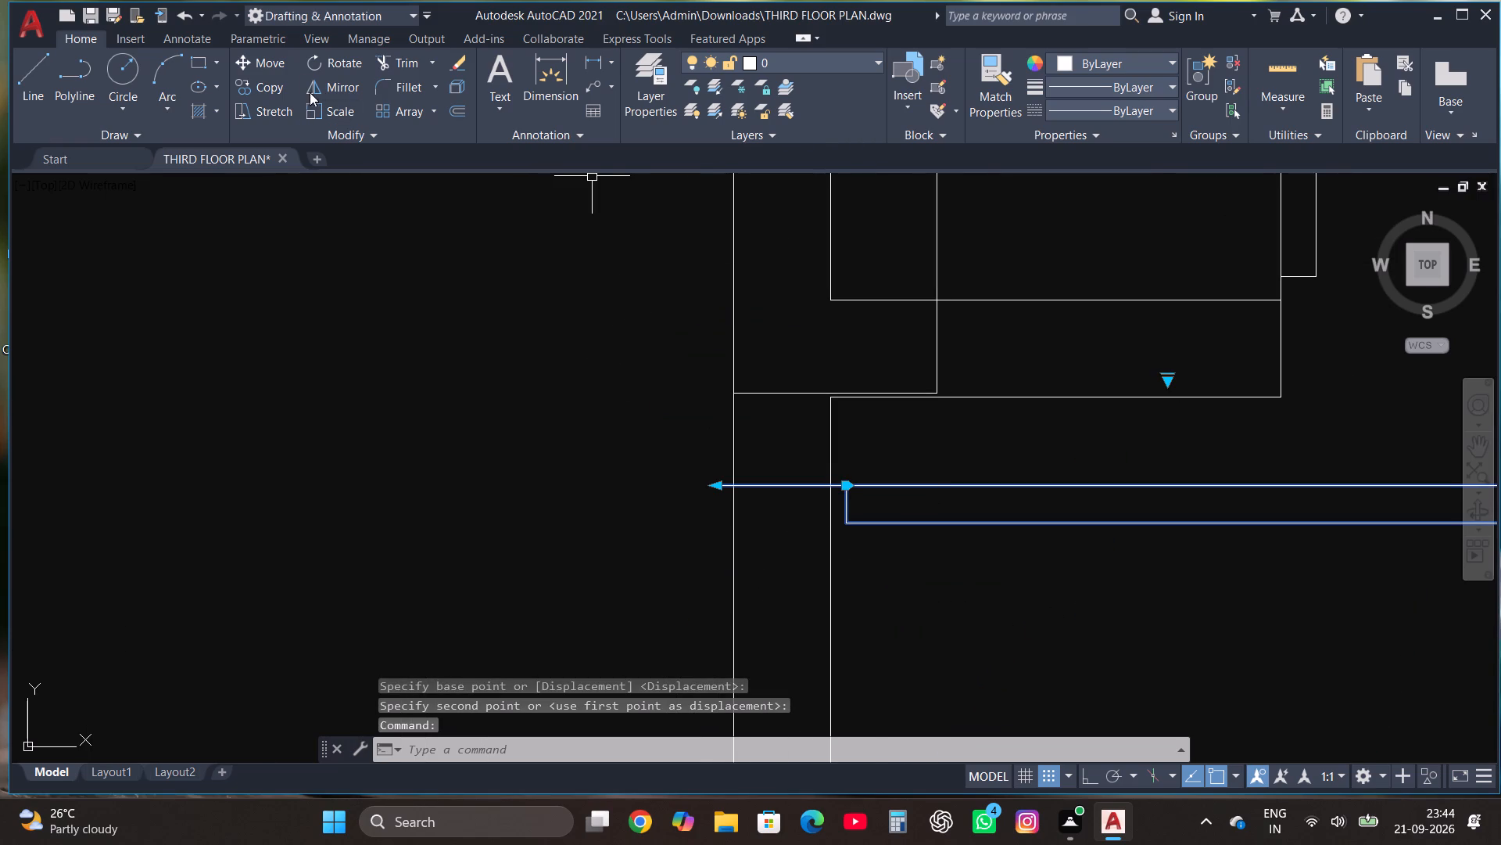
click(285, 66)
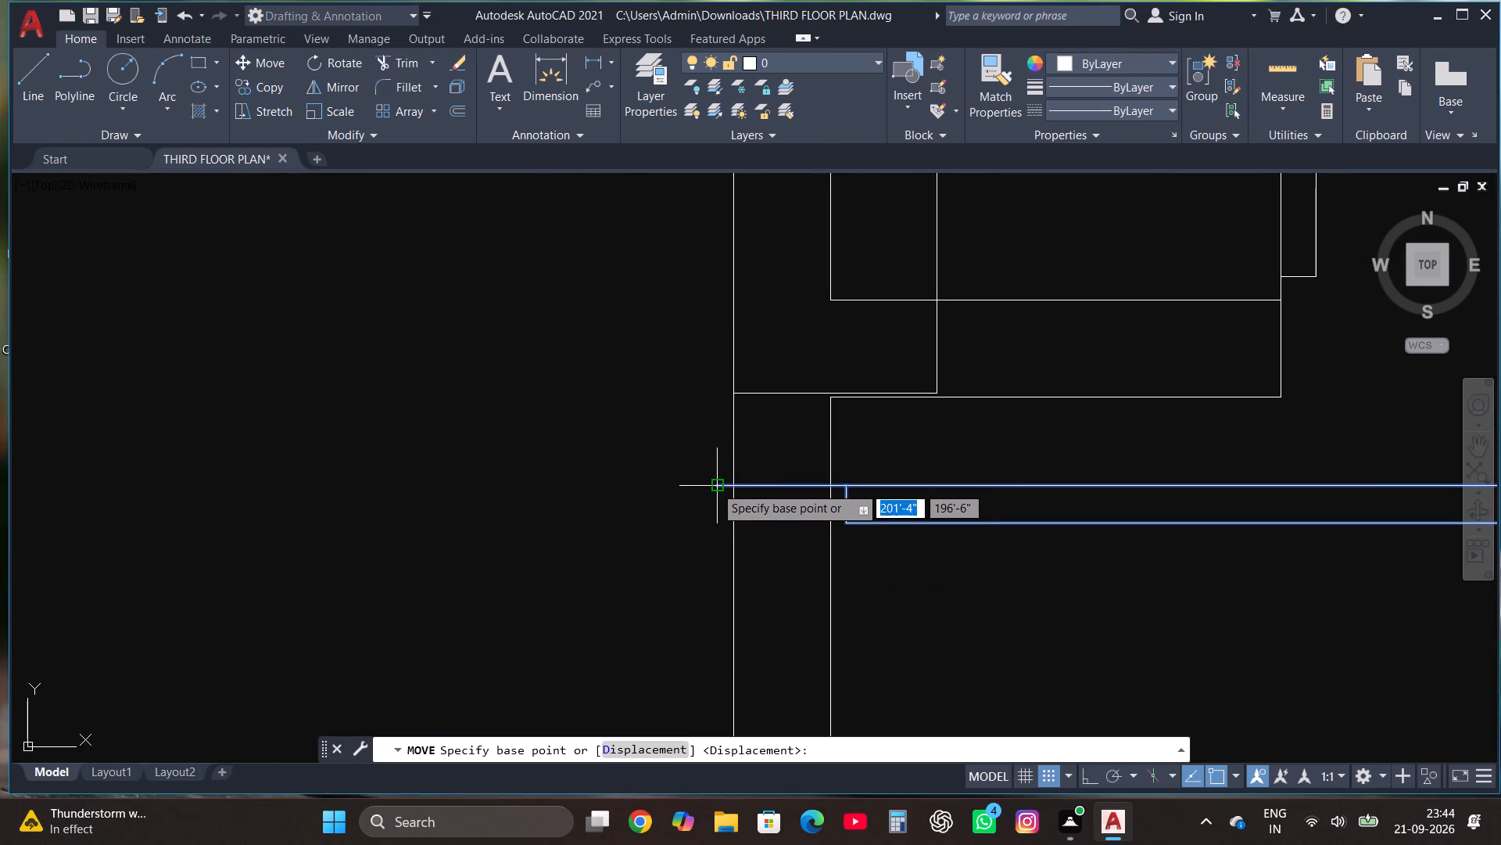
click(717, 486)
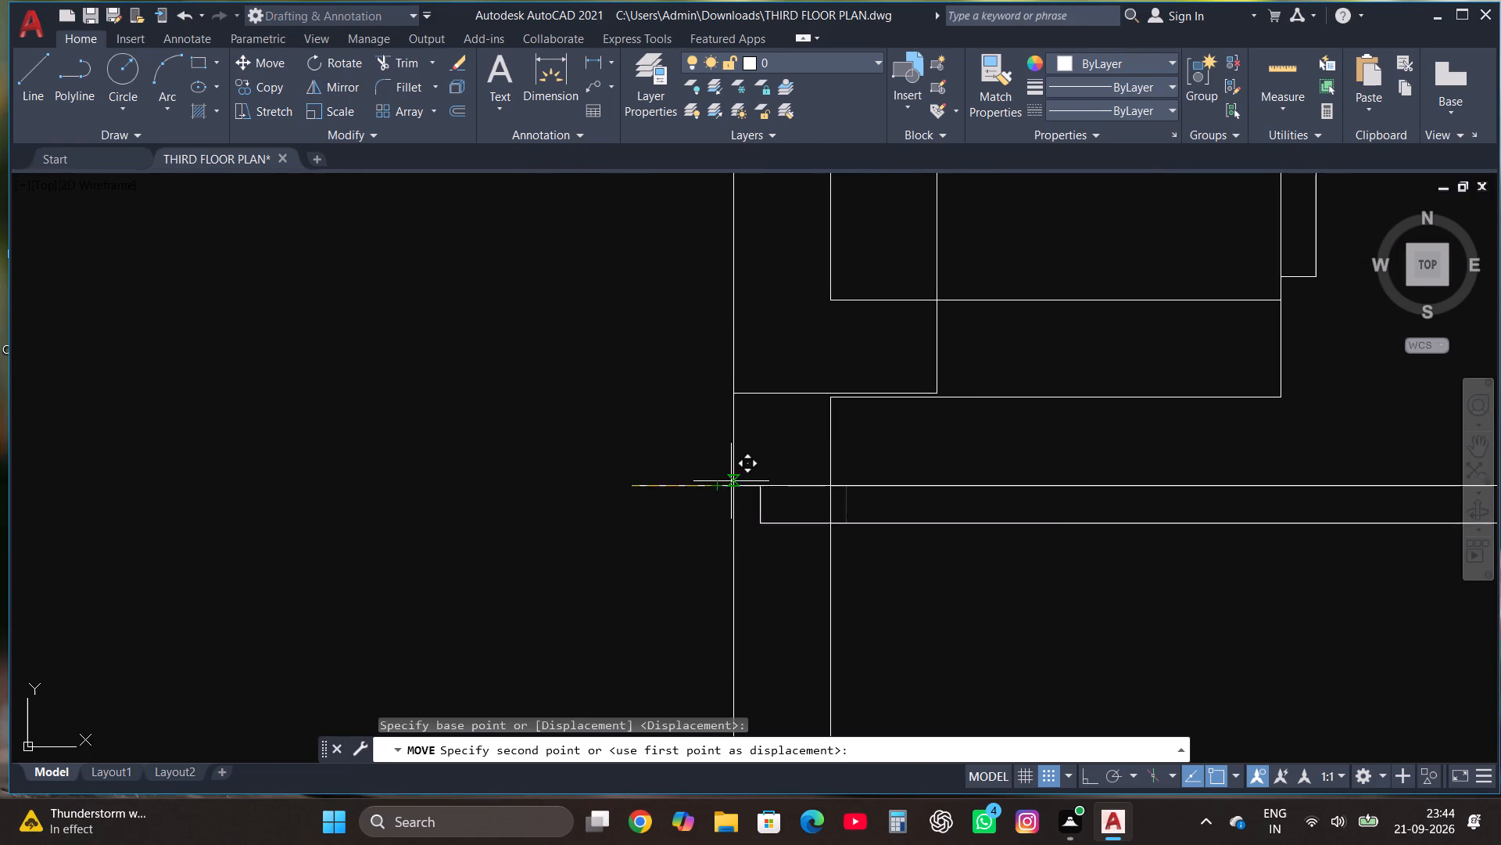
click(736, 479)
scroll(785, 473, down, 3)
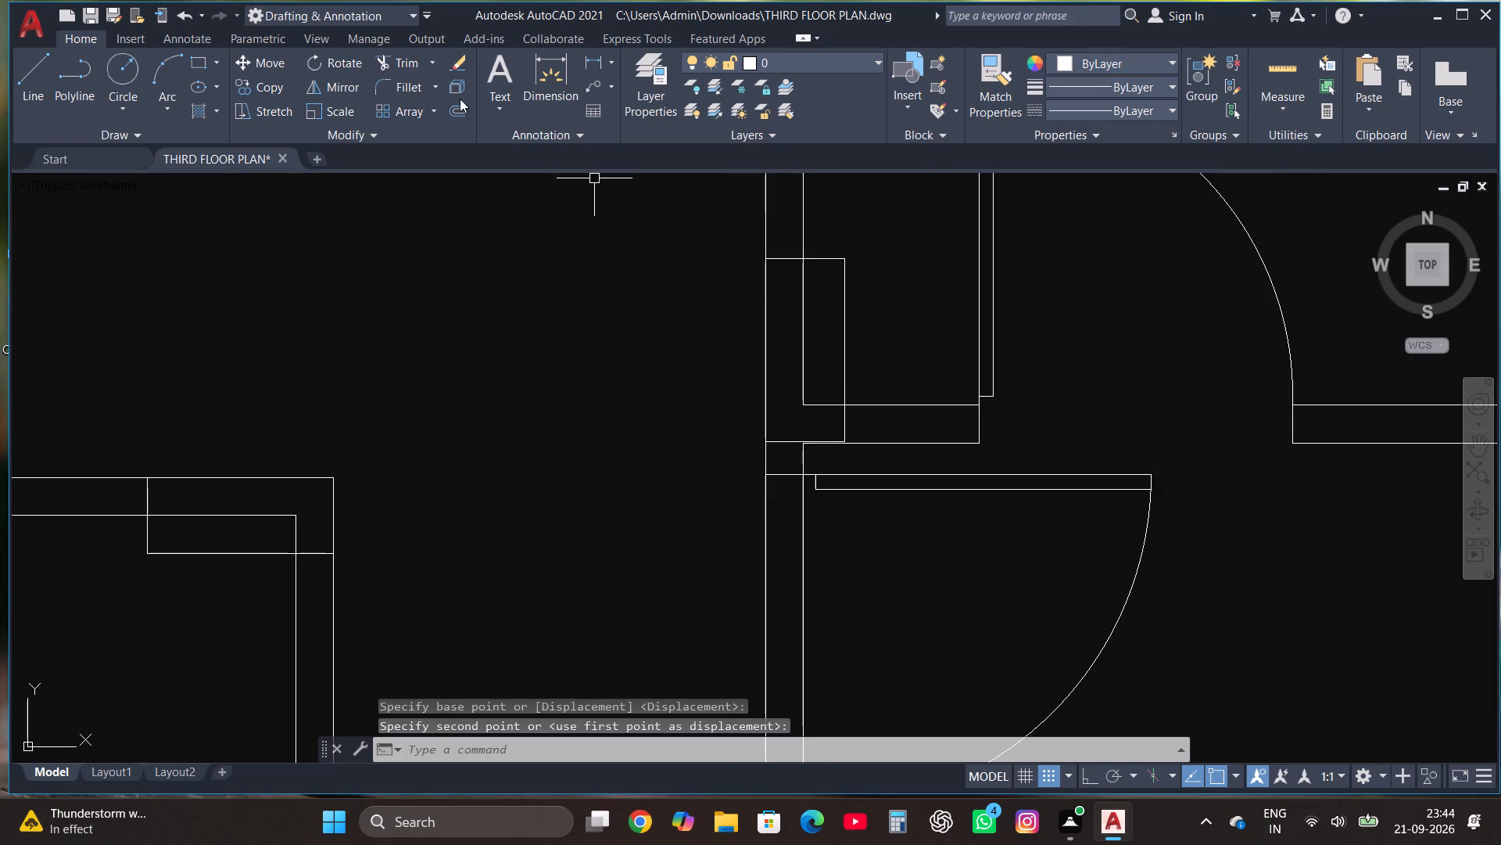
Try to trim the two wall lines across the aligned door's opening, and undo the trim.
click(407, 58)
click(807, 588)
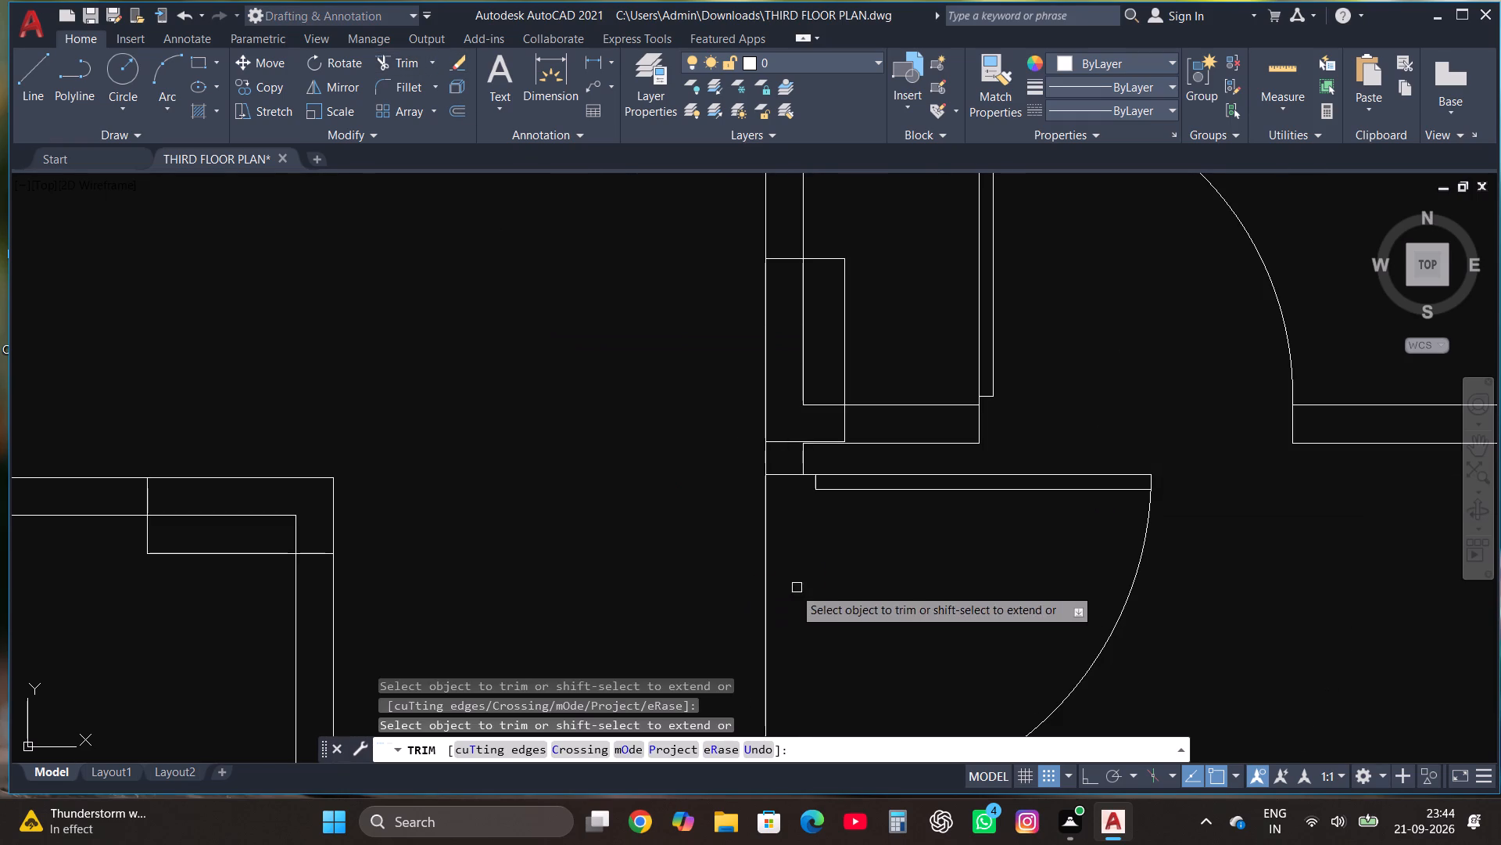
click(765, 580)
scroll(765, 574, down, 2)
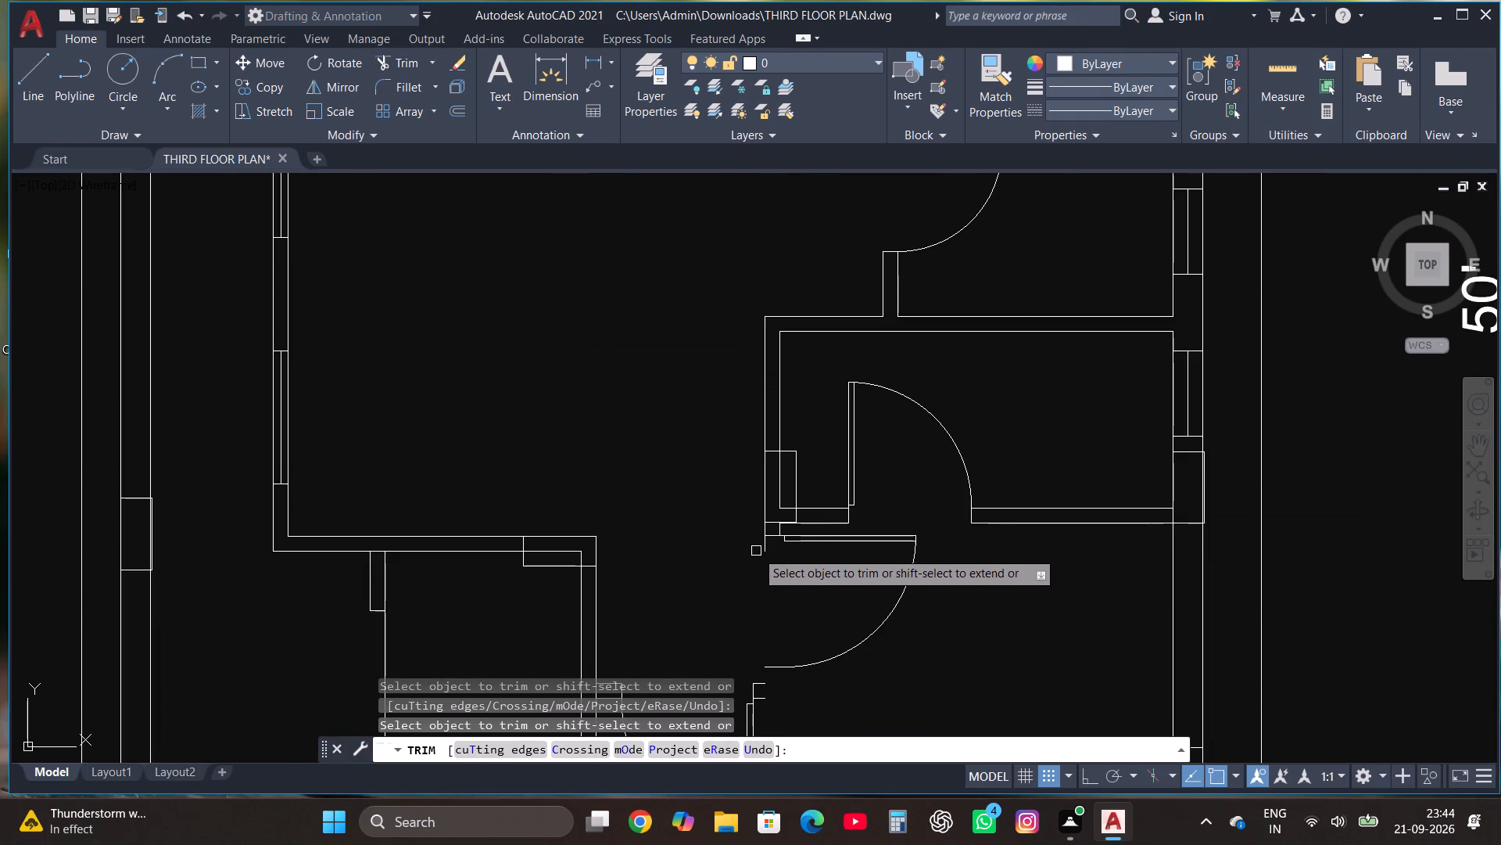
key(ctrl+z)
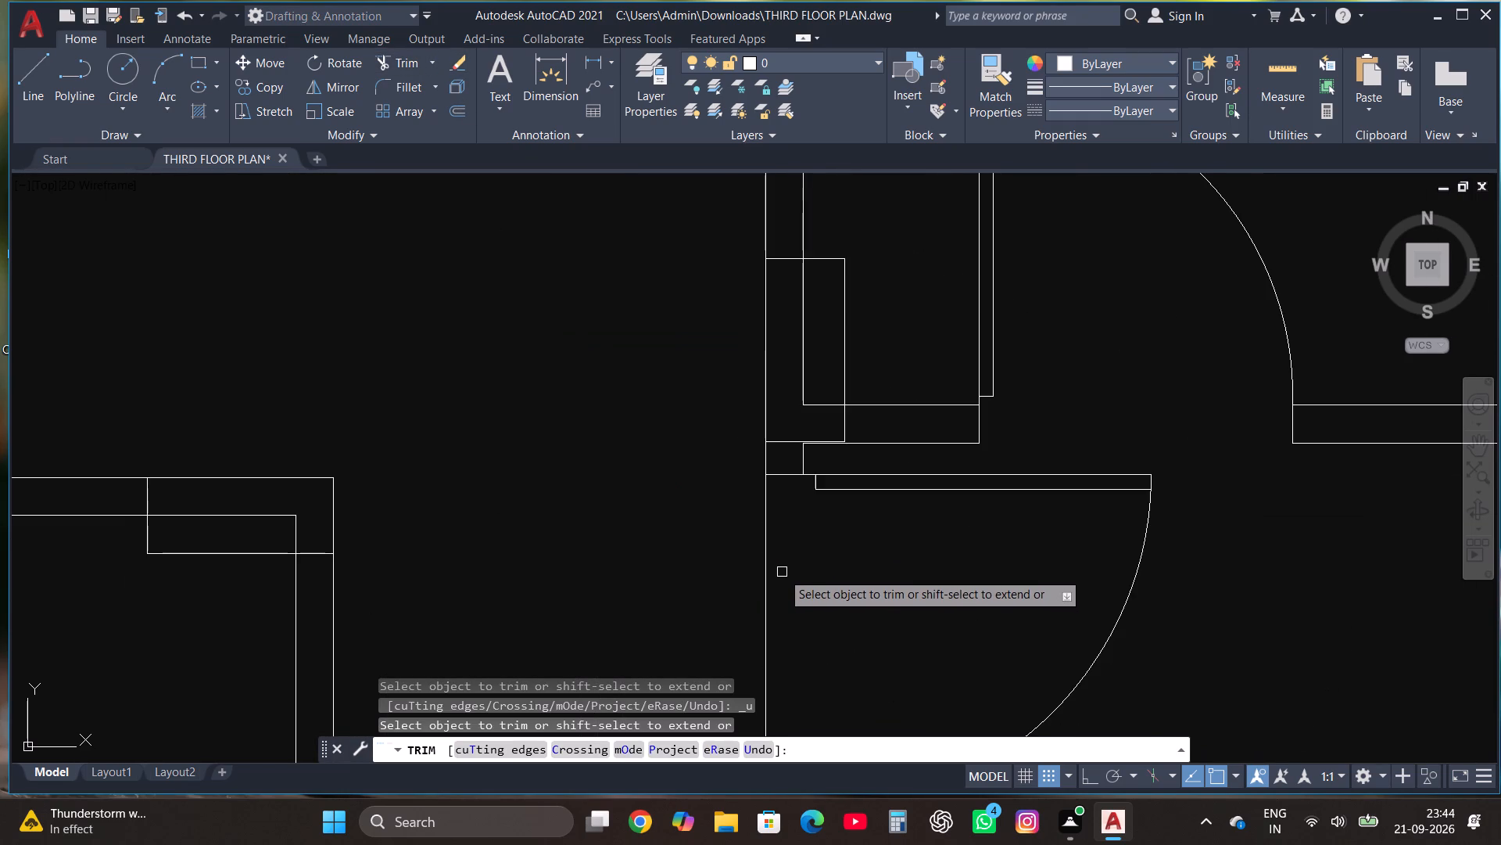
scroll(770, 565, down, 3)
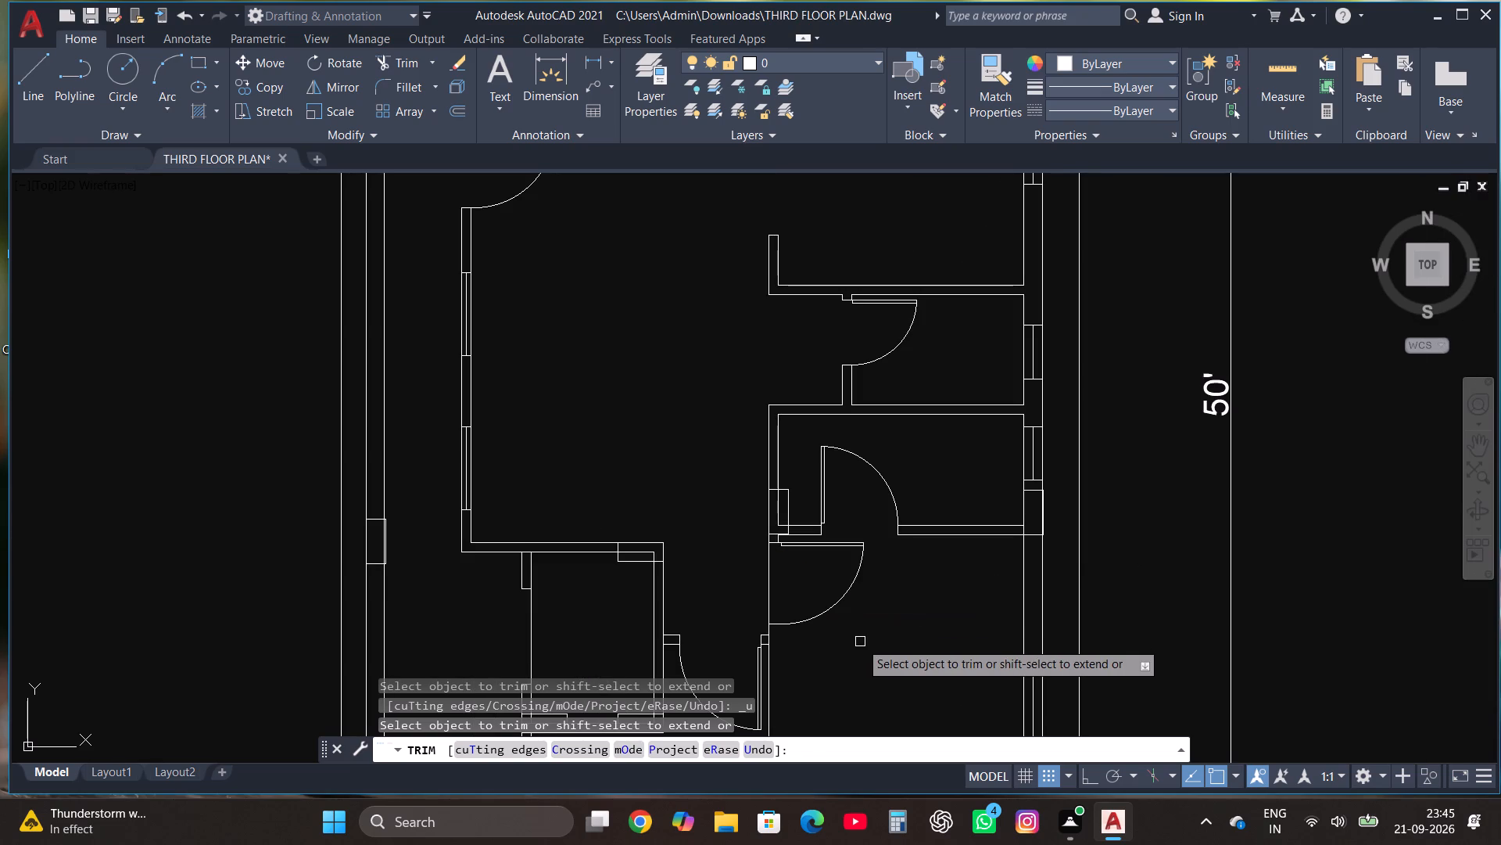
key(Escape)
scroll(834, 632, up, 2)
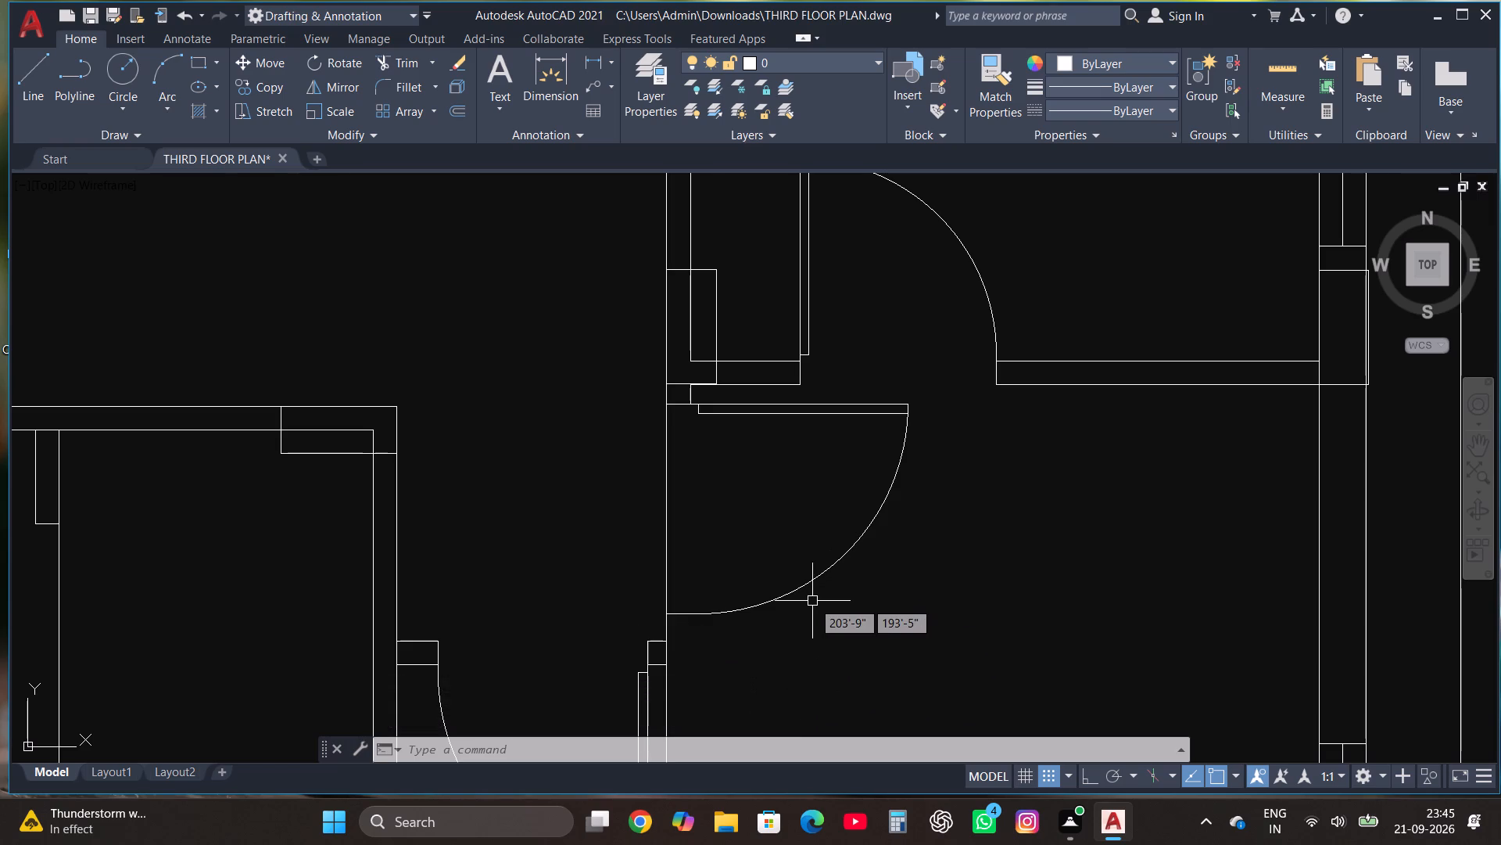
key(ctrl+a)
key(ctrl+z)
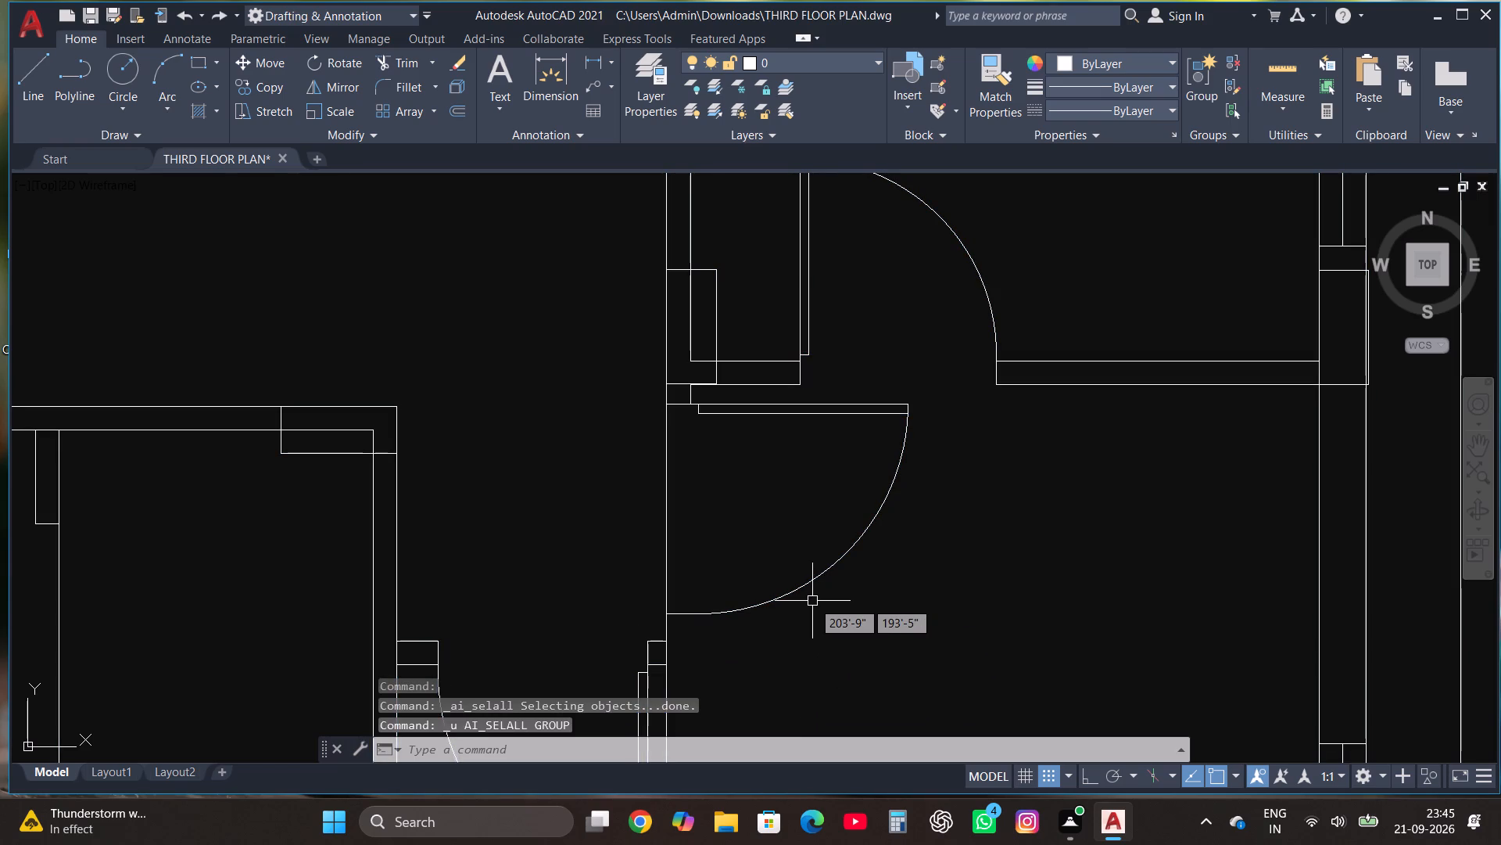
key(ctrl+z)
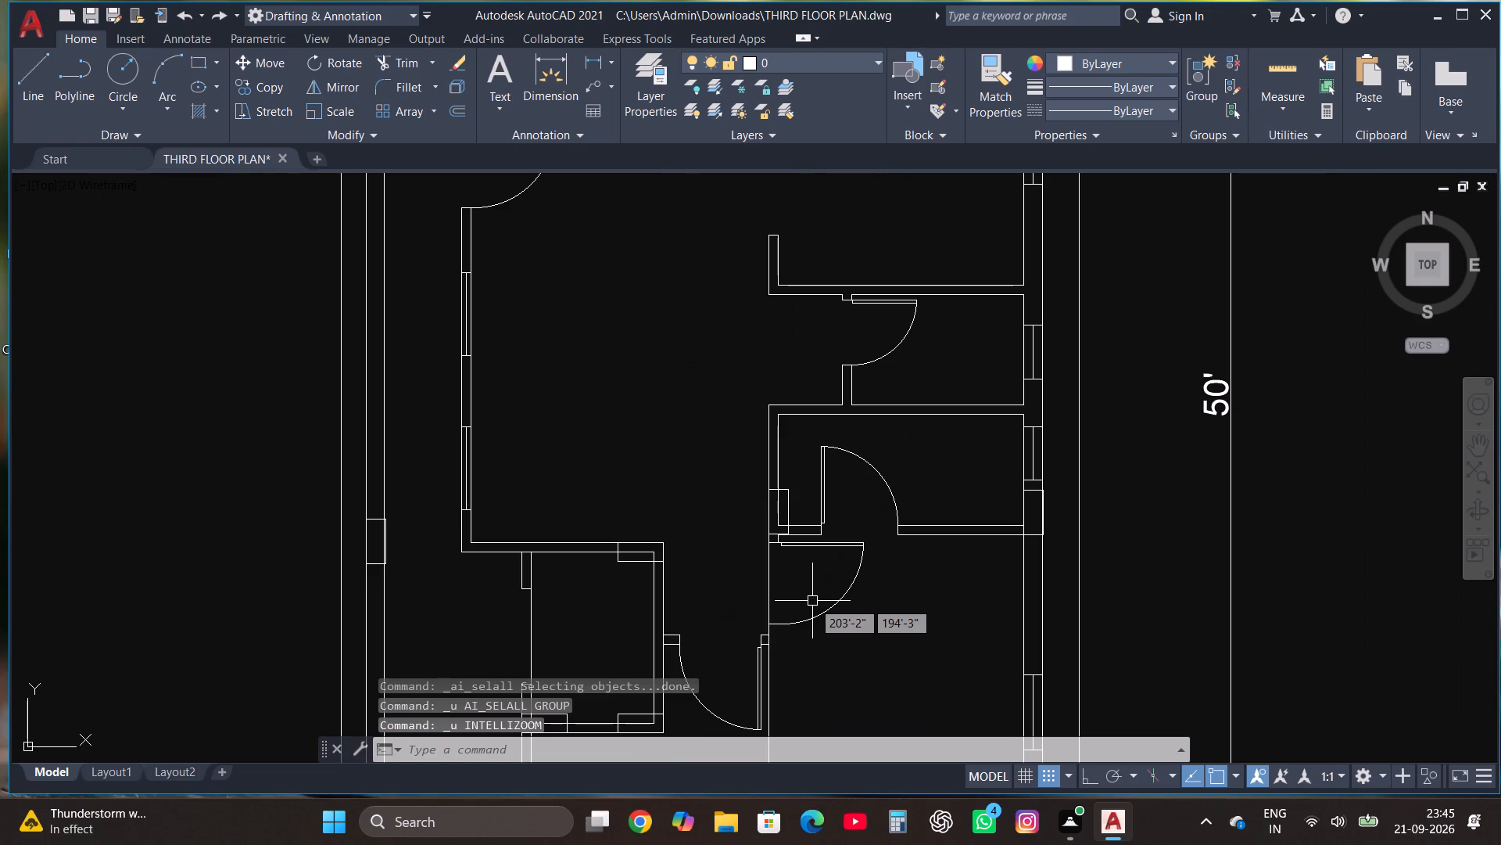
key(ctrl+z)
Trim both lines of the lower-right room's left wall across the copied door's opening, including the leftover stub below the hinge.
scroll(812, 601, down, 2)
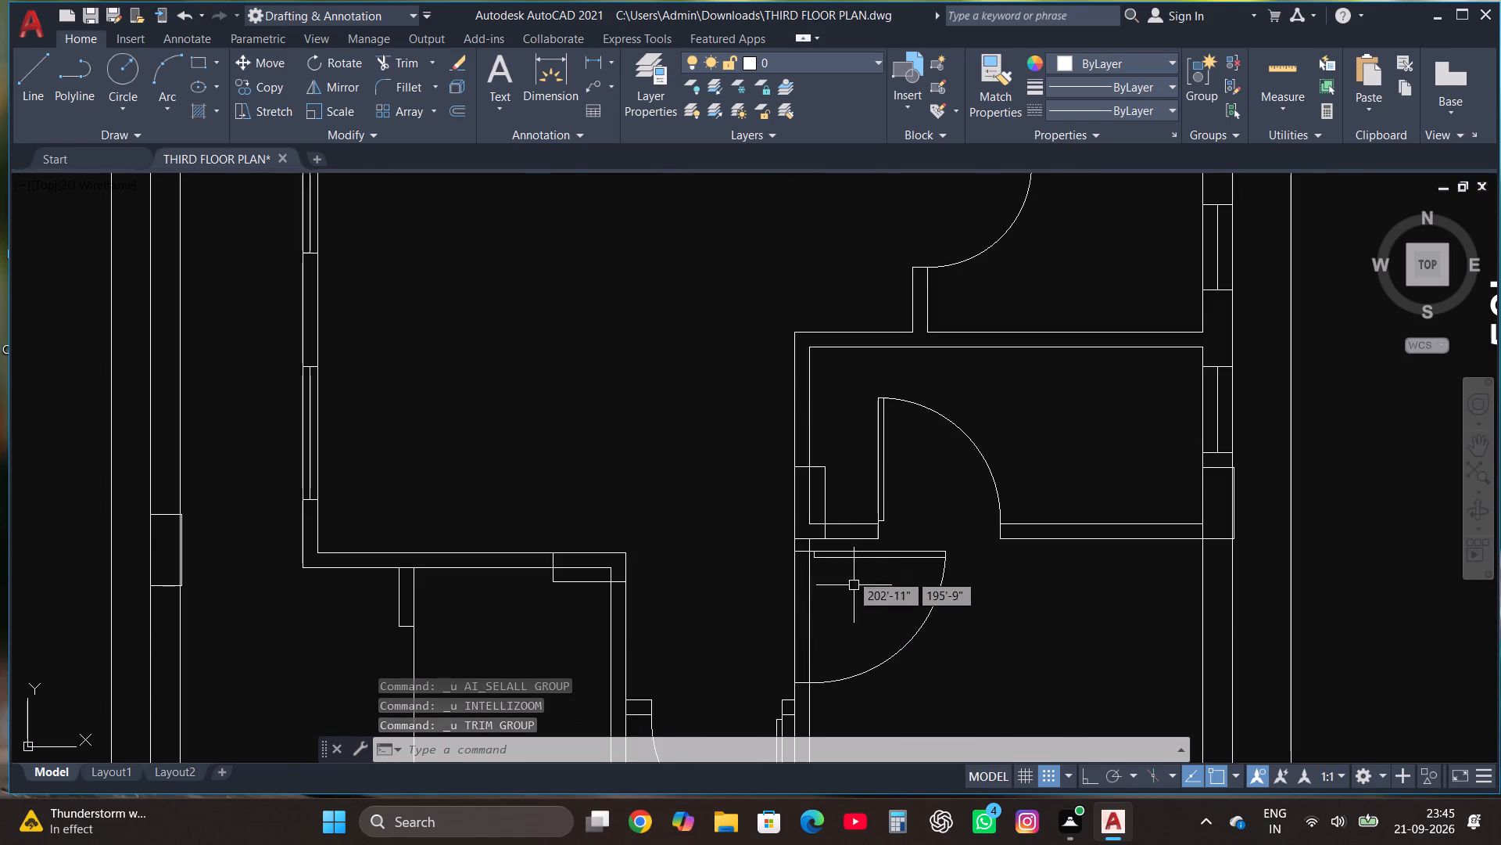
scroll(822, 521, down, 1)
scroll(834, 594, up, 1)
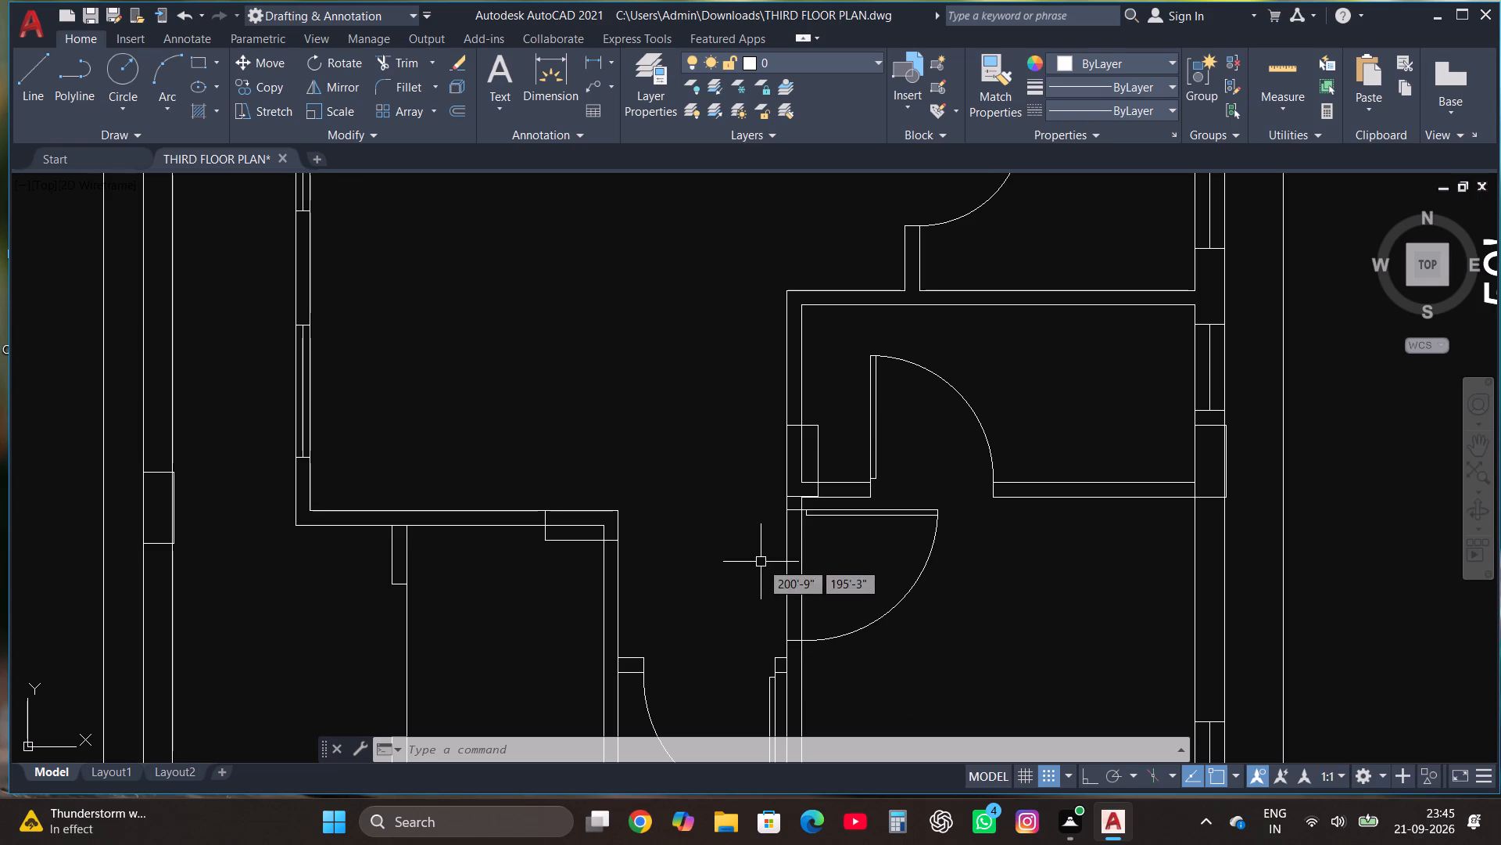
click(407, 64)
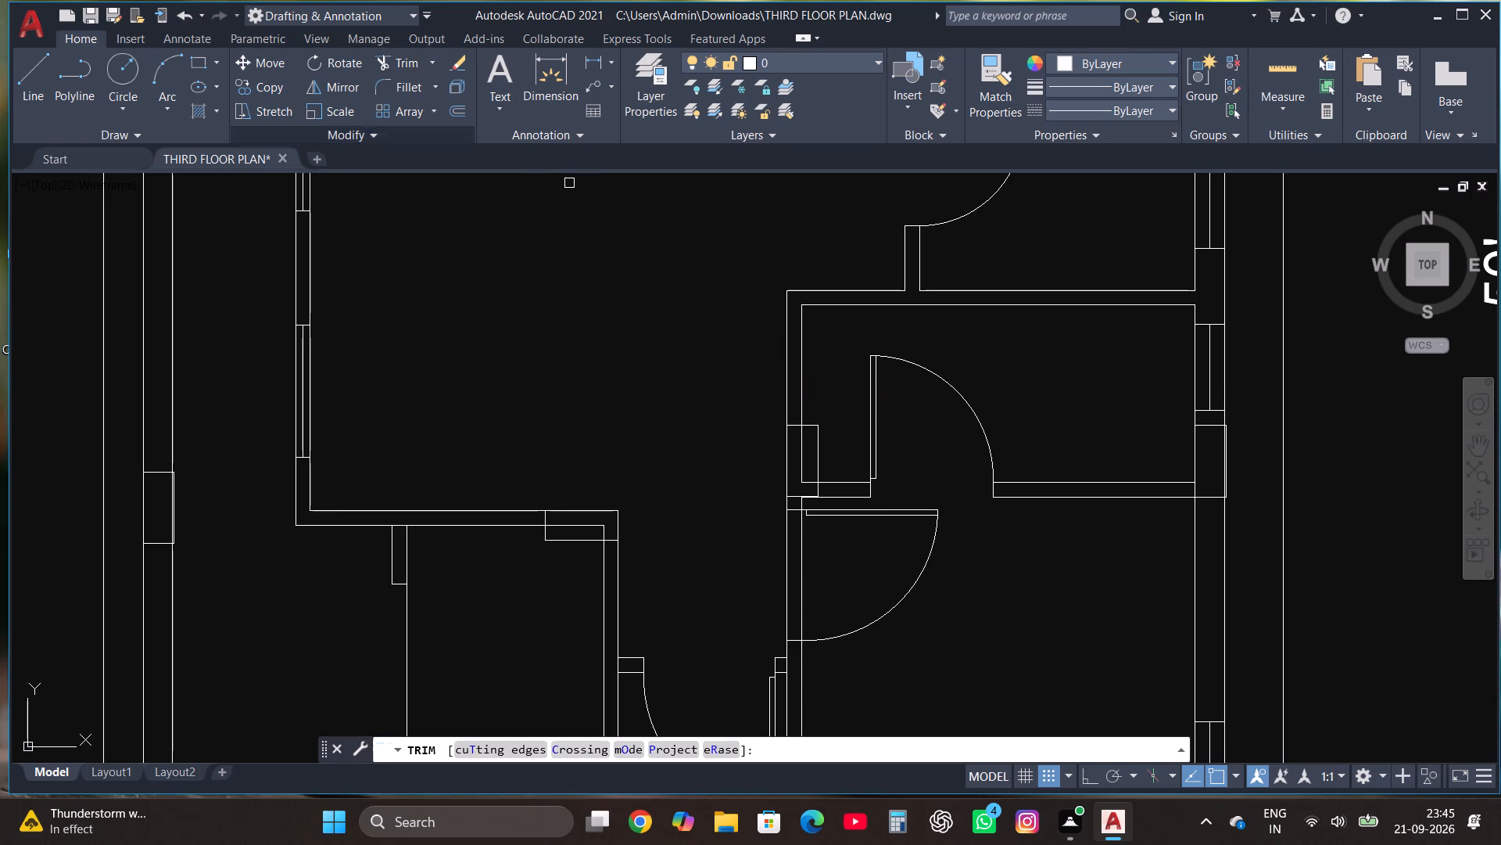
click(788, 575)
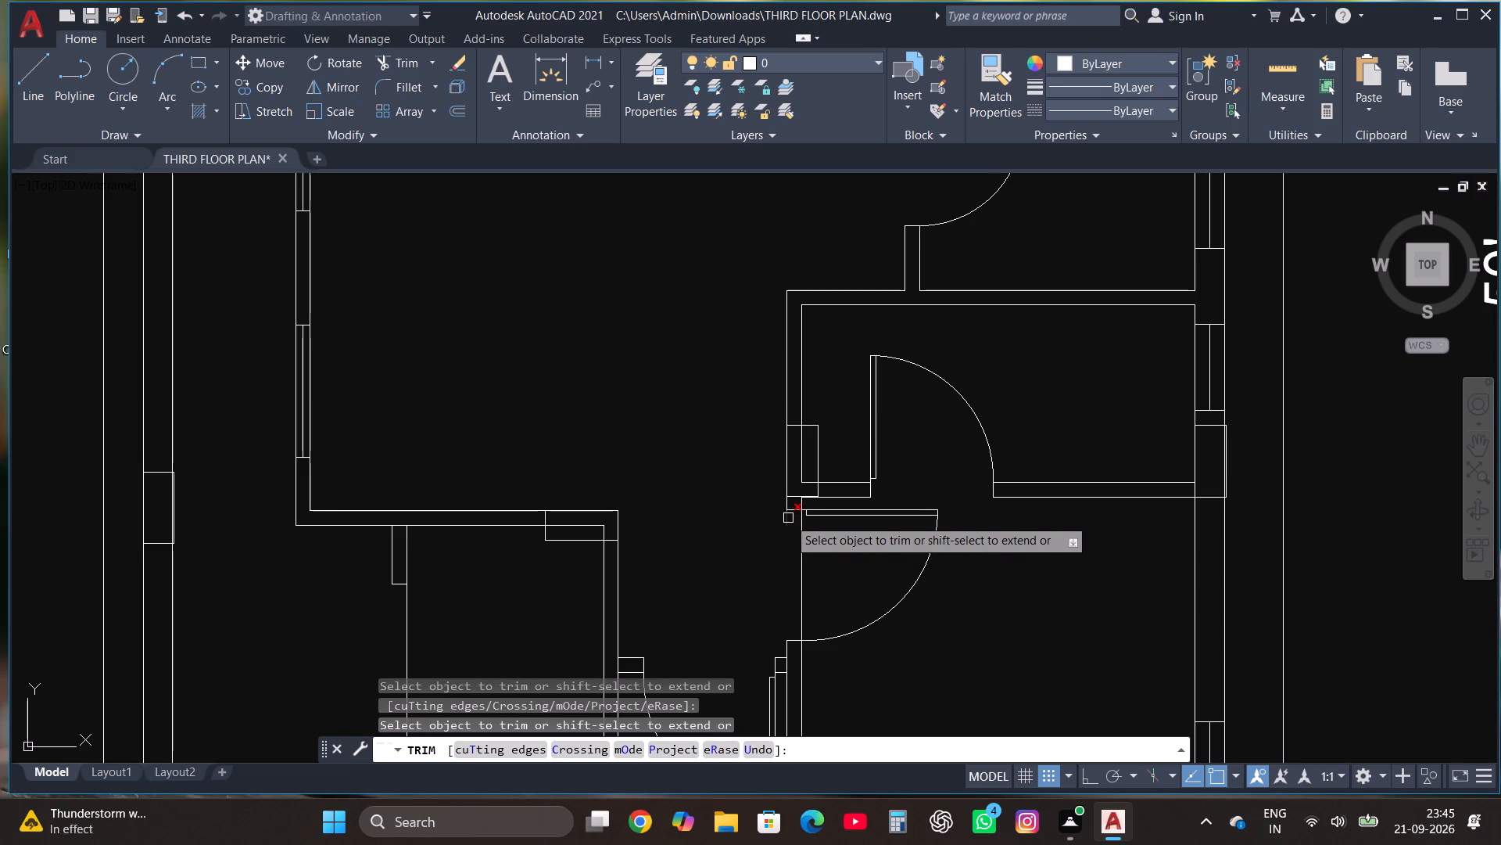
click(789, 518)
click(803, 540)
scroll(766, 591, down, 2)
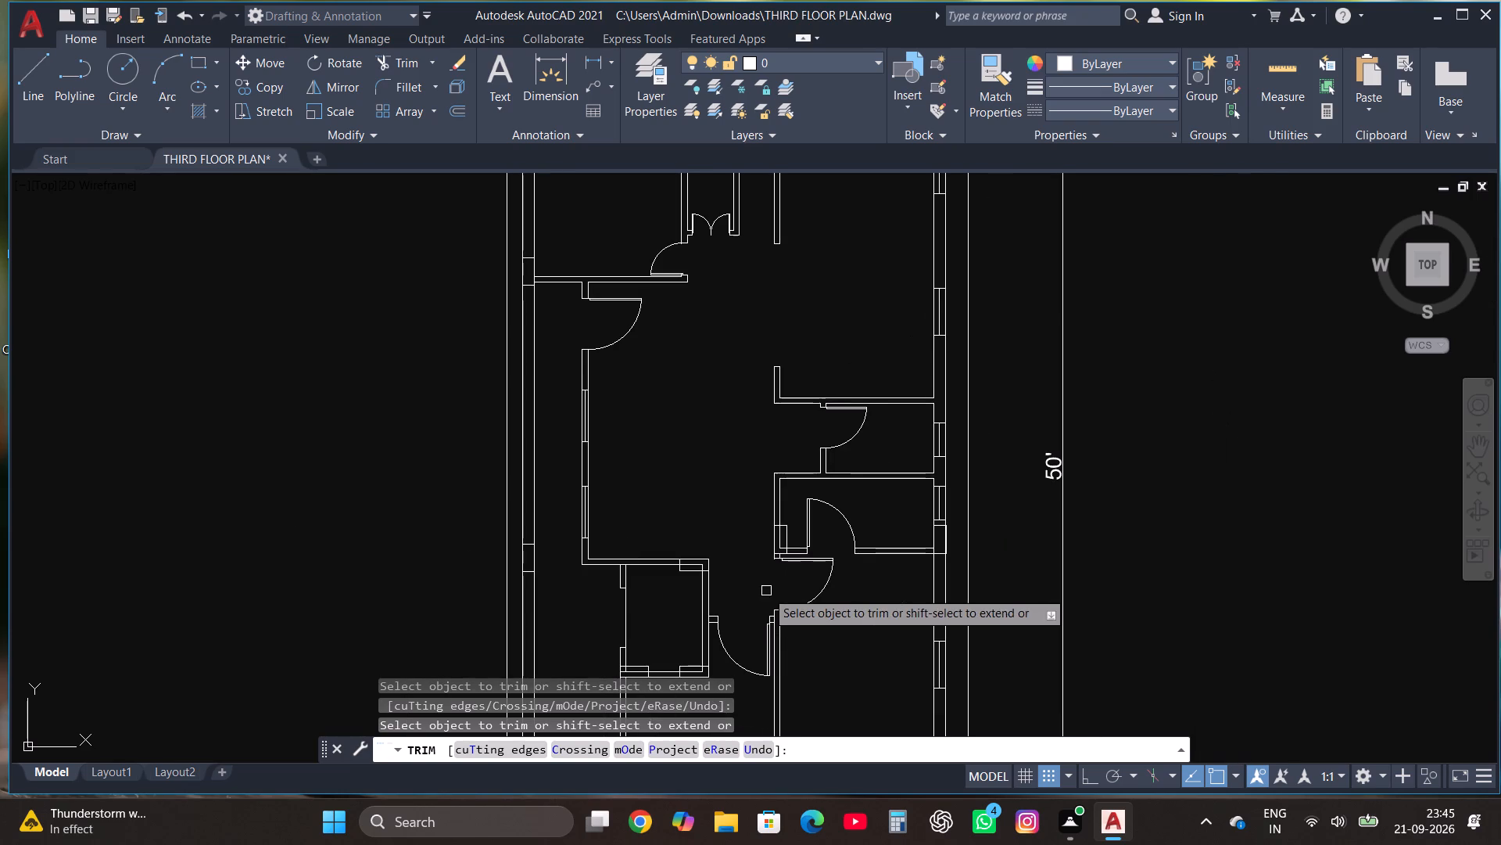
key(Escape)
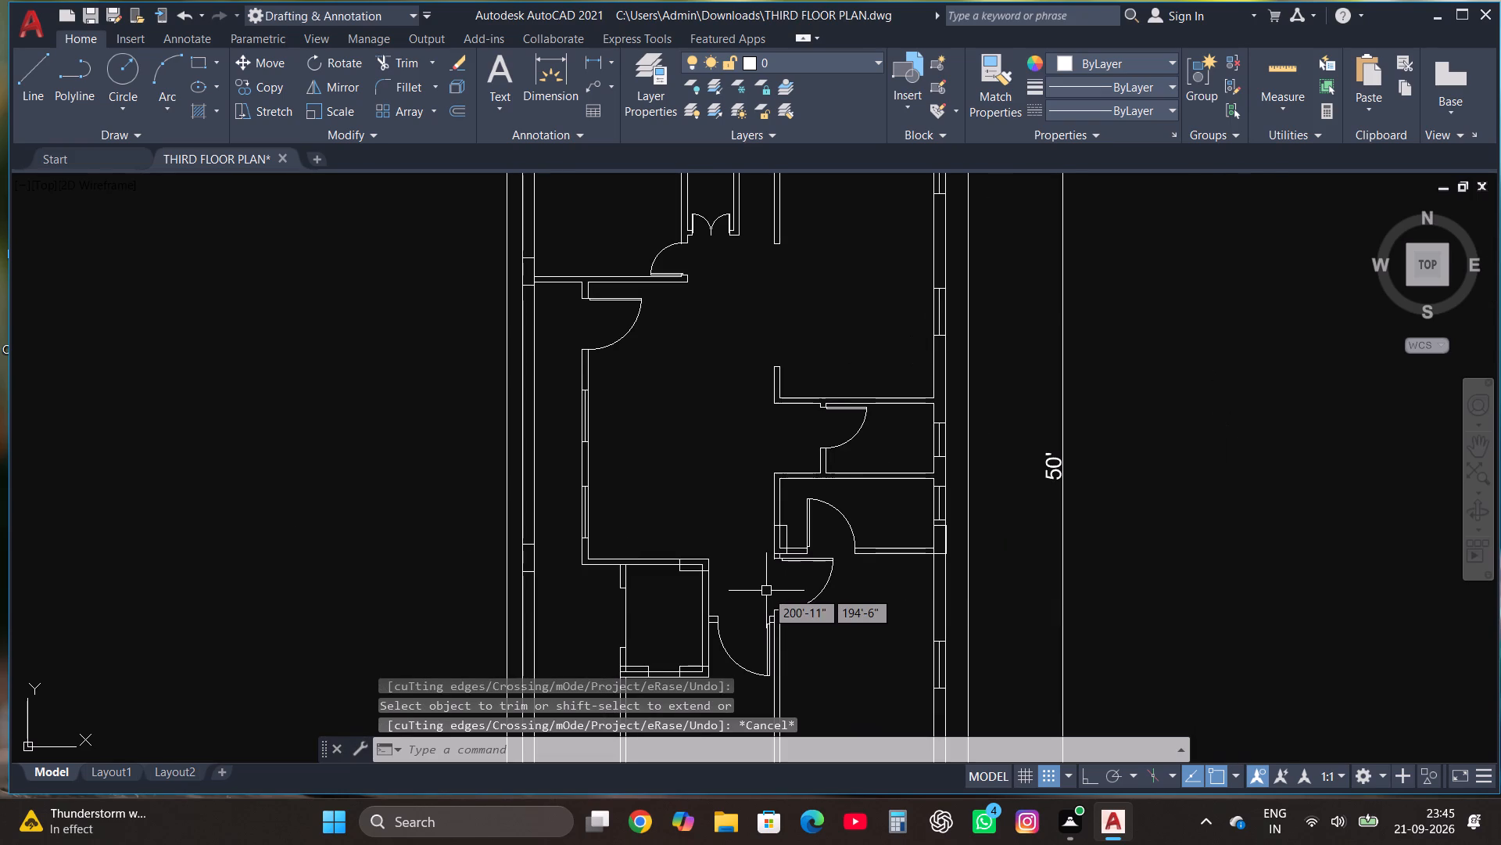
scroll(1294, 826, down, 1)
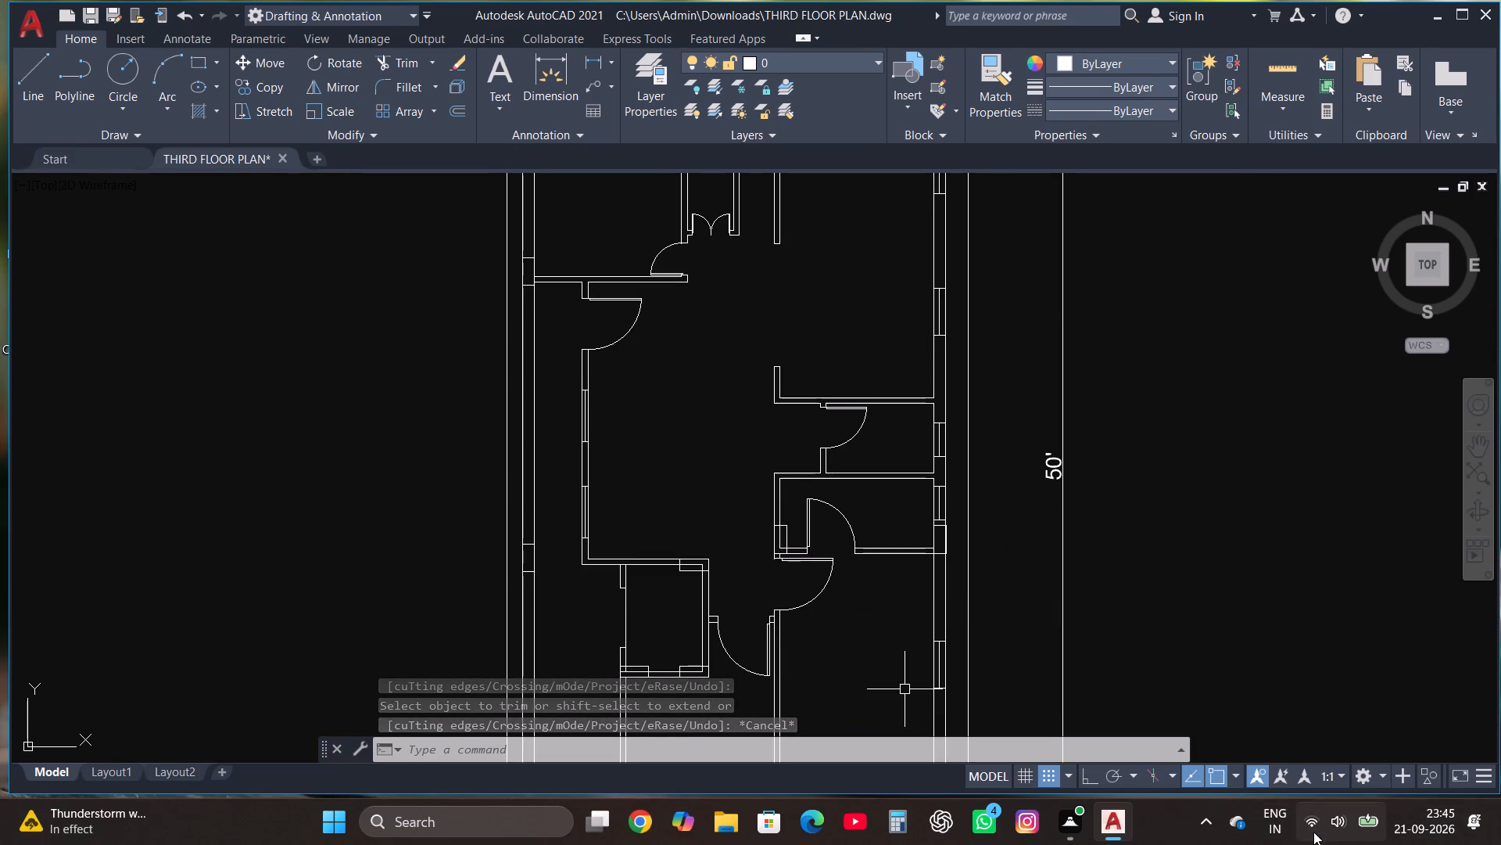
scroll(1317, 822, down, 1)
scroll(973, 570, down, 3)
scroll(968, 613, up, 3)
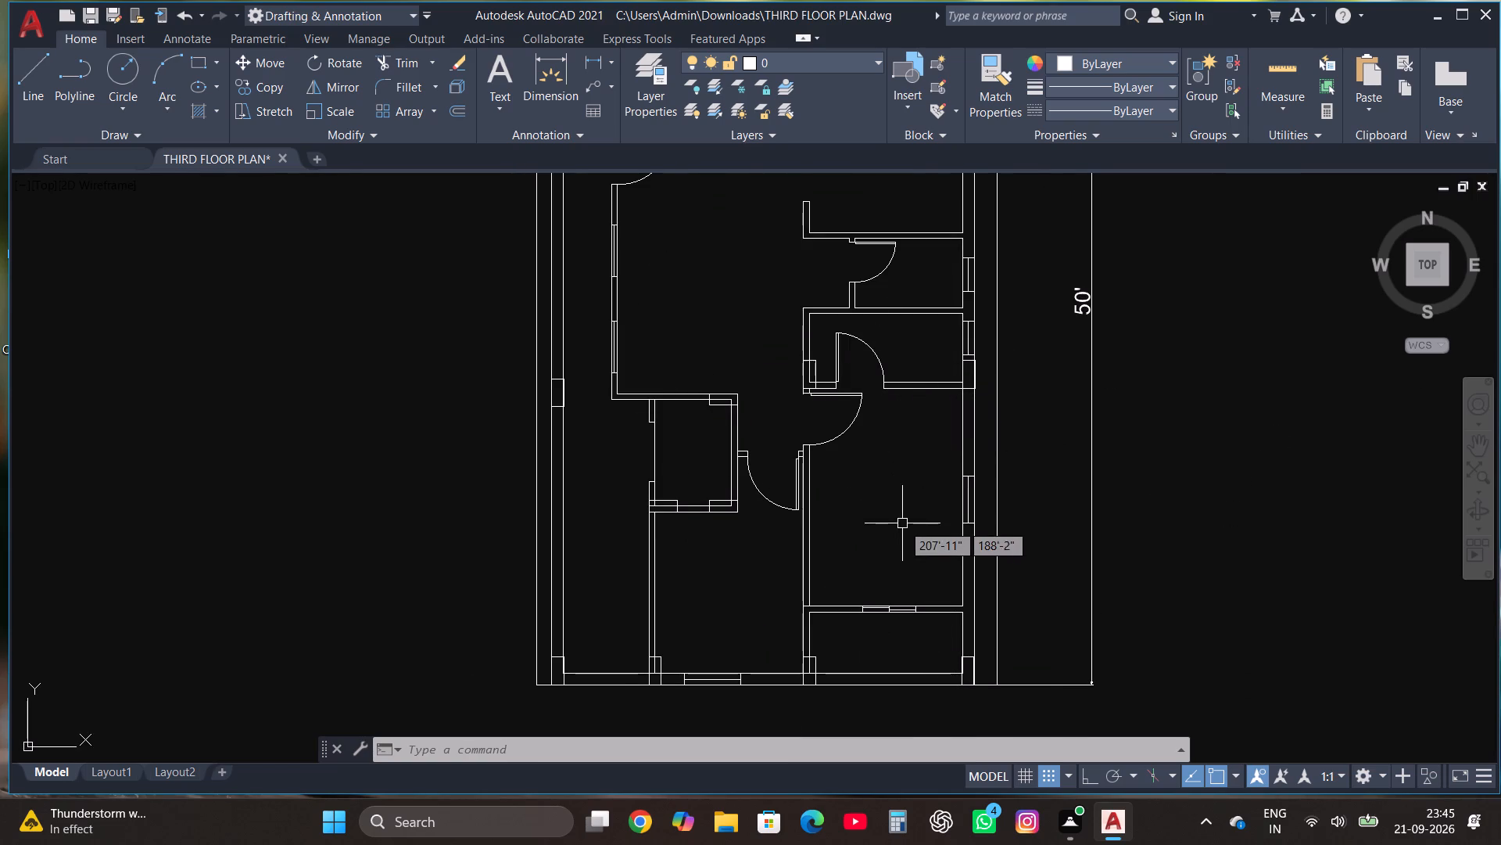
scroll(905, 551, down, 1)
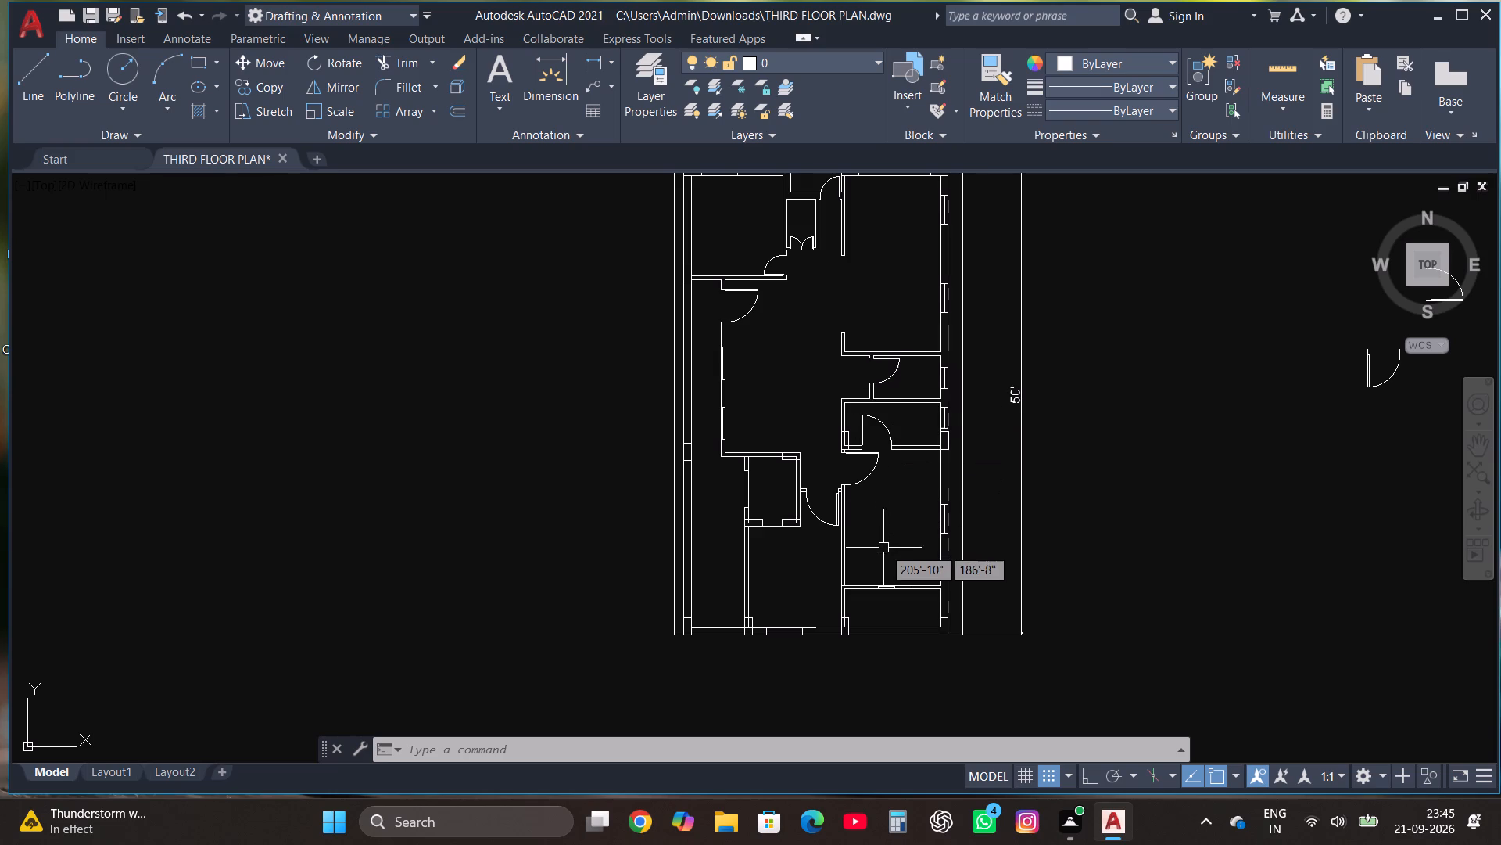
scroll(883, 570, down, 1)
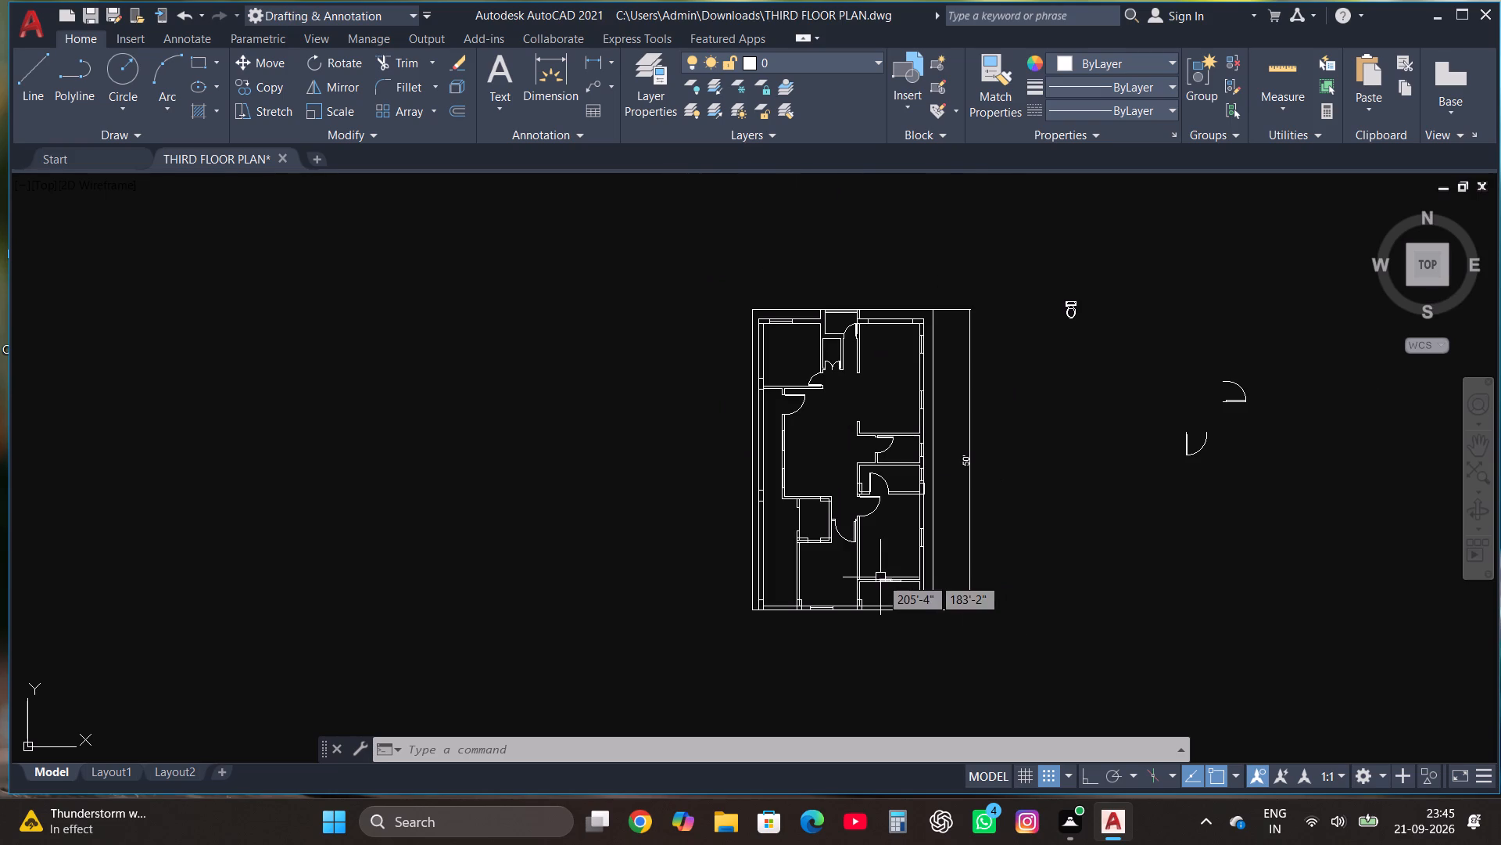
Start a hatch near the plan's upper-left room and choose the AR-SAND pattern from the available hatch patterns.
scroll(869, 288, up, 1)
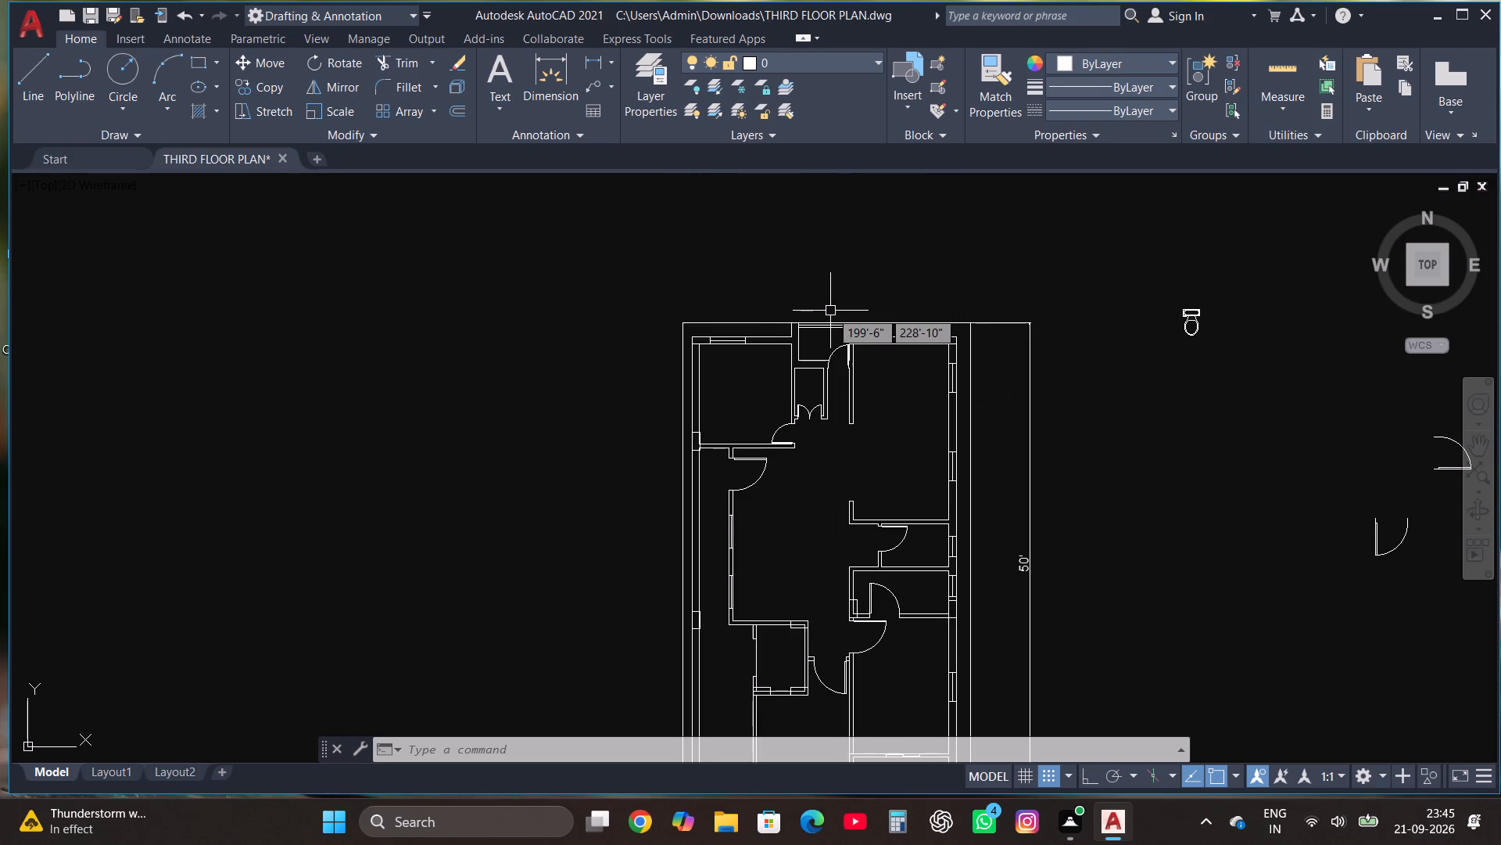
scroll(808, 353, up, 1)
scroll(686, 319, up, 2)
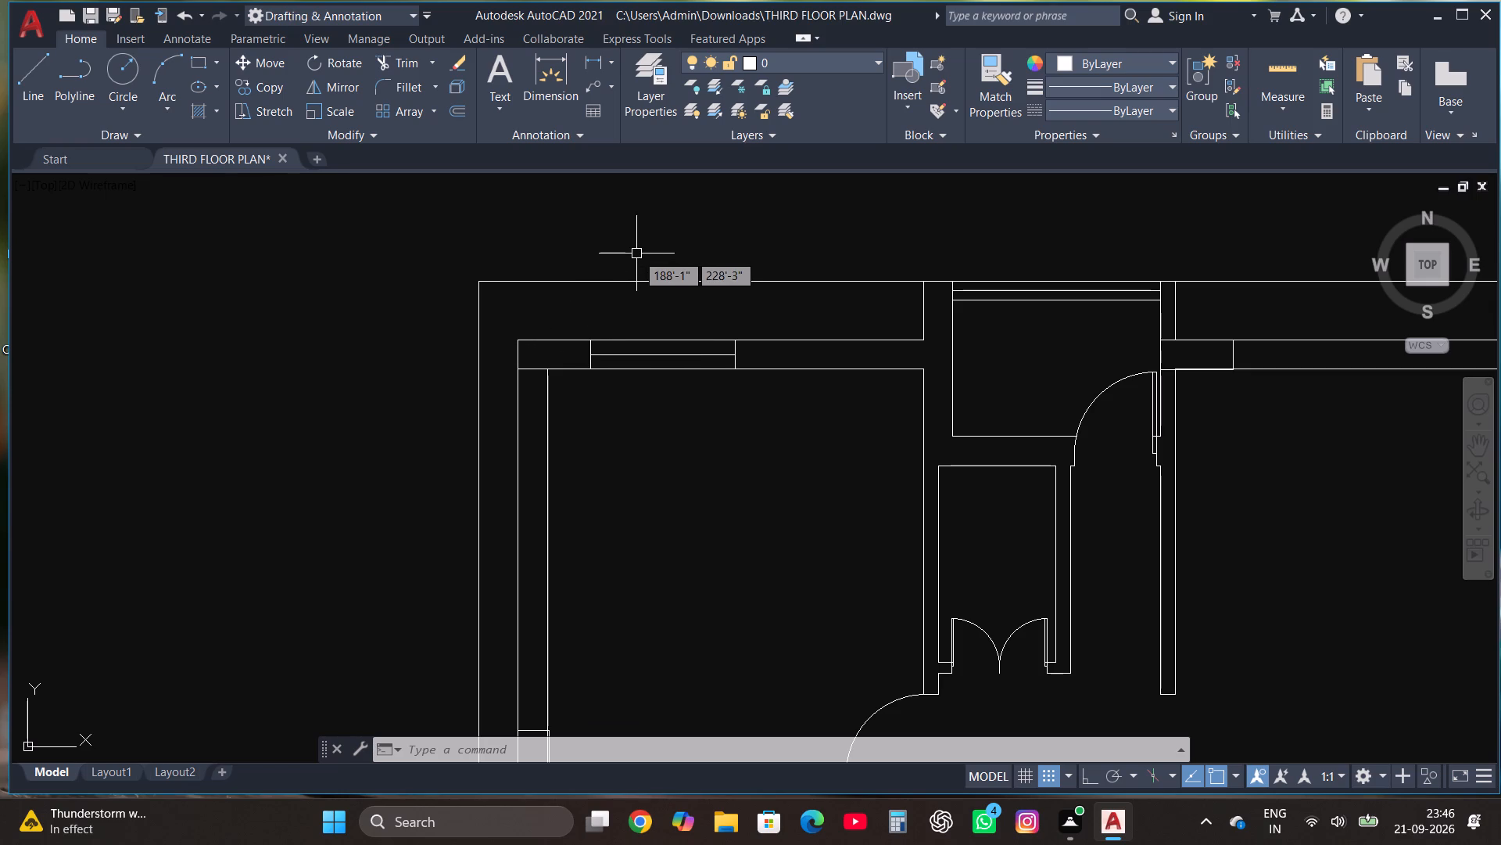
text(HAT)
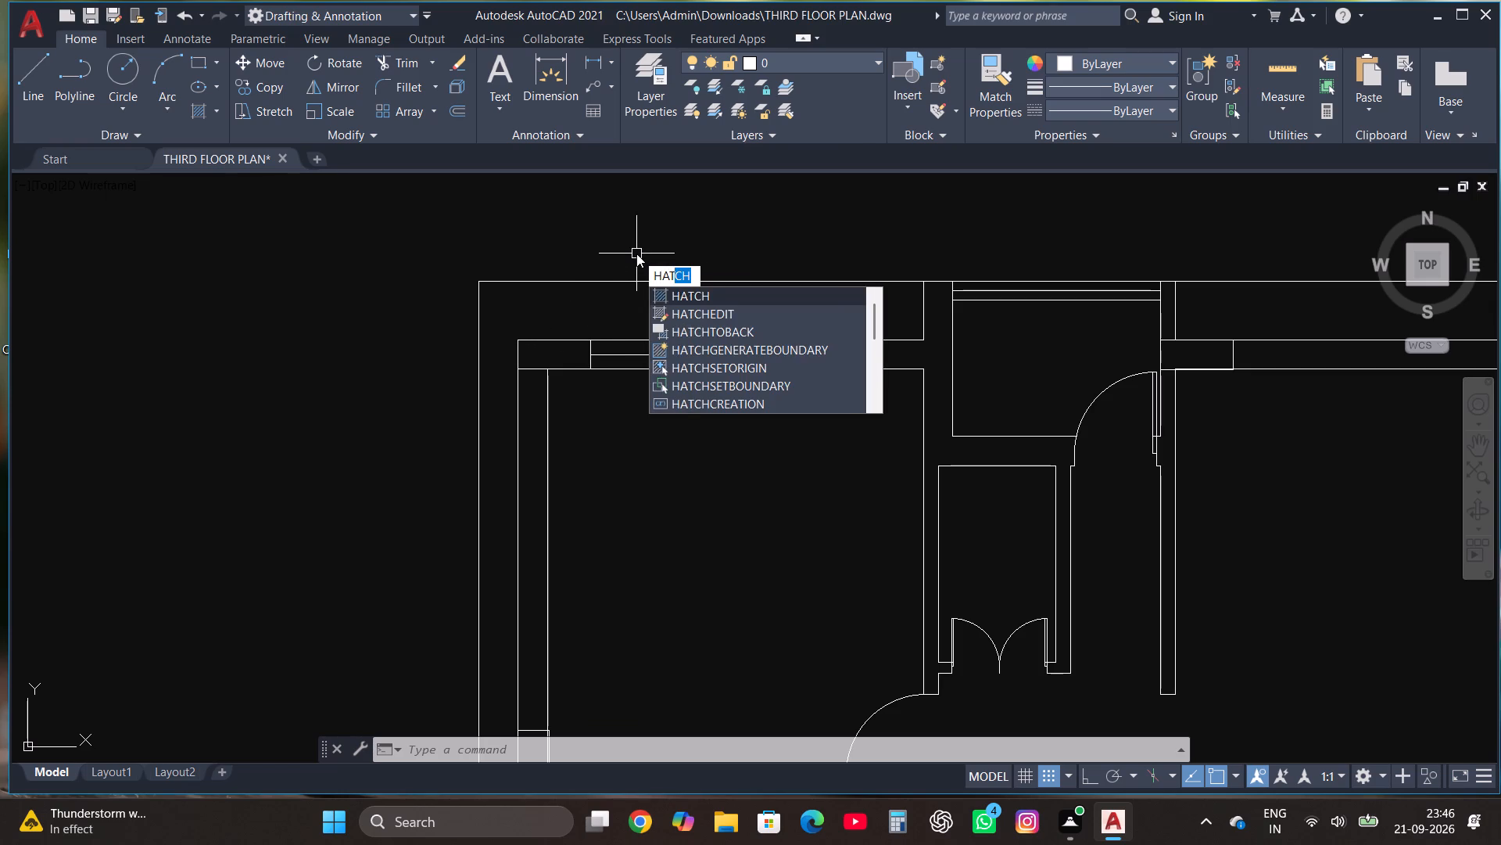
click(688, 297)
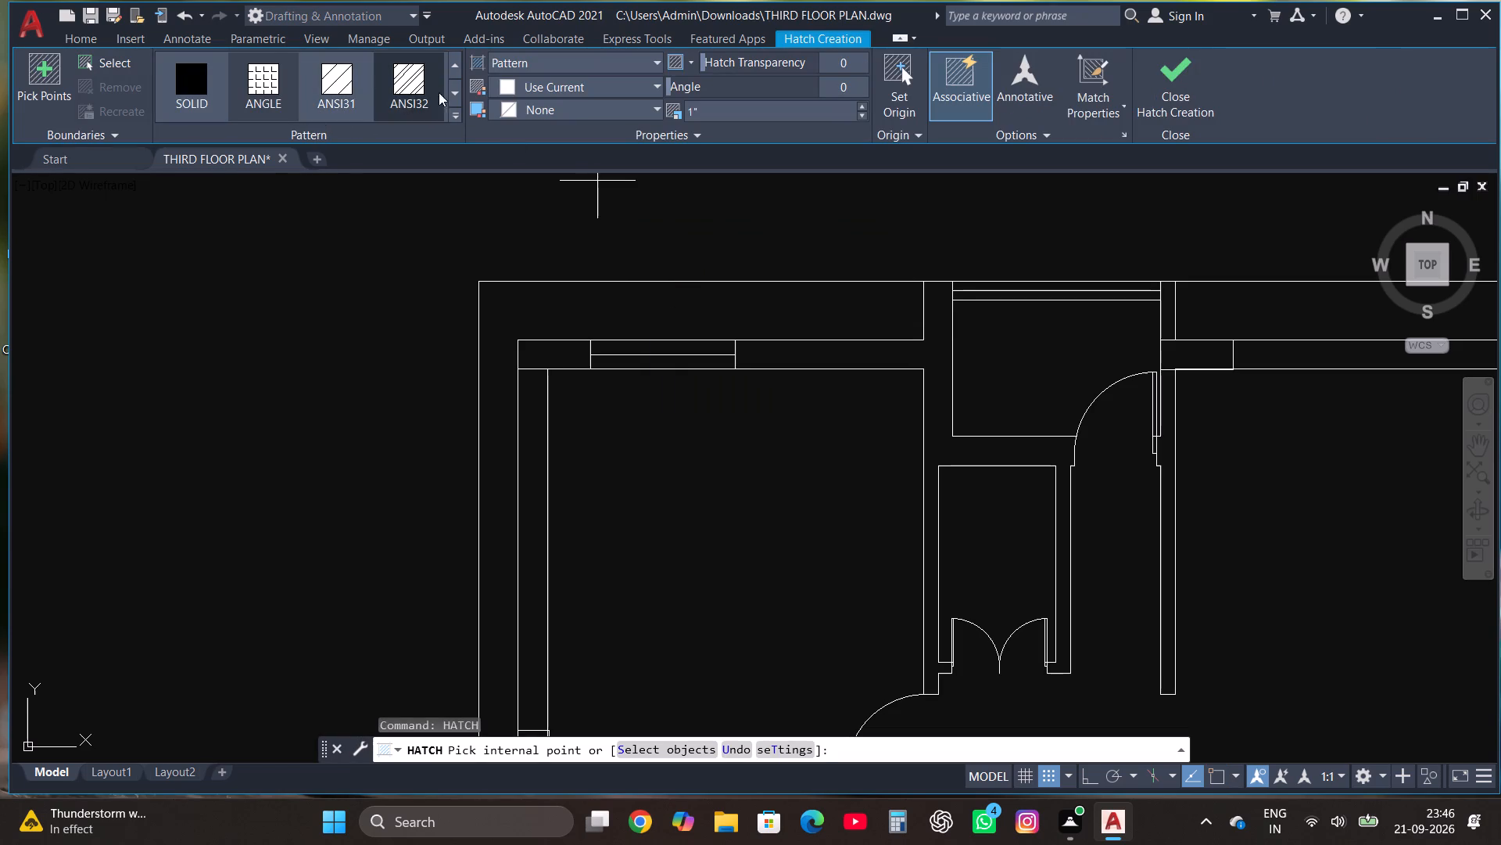
click(460, 84)
click(460, 84)
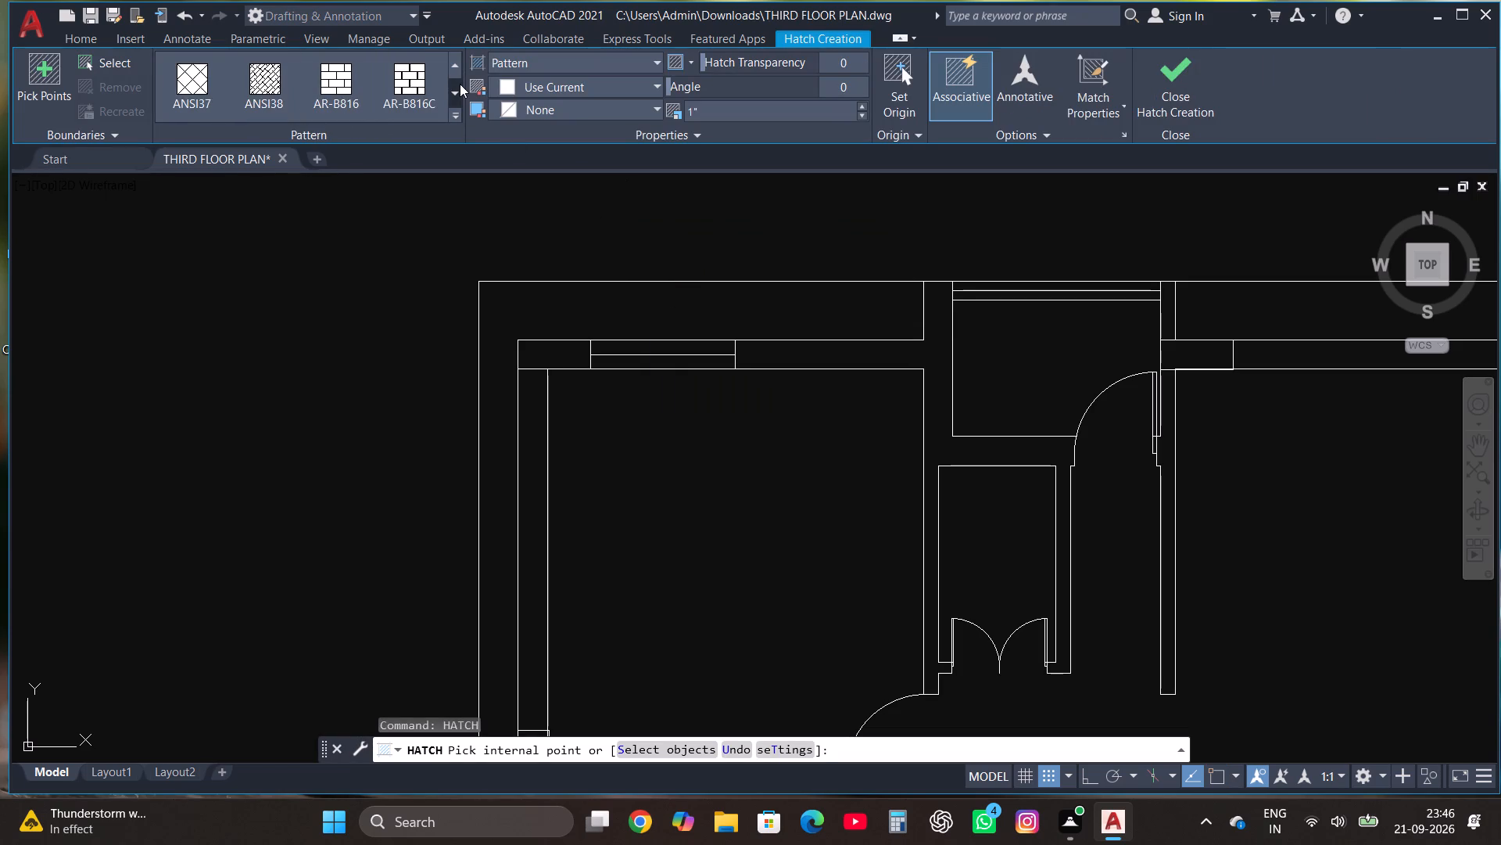
click(460, 84)
click(460, 84)
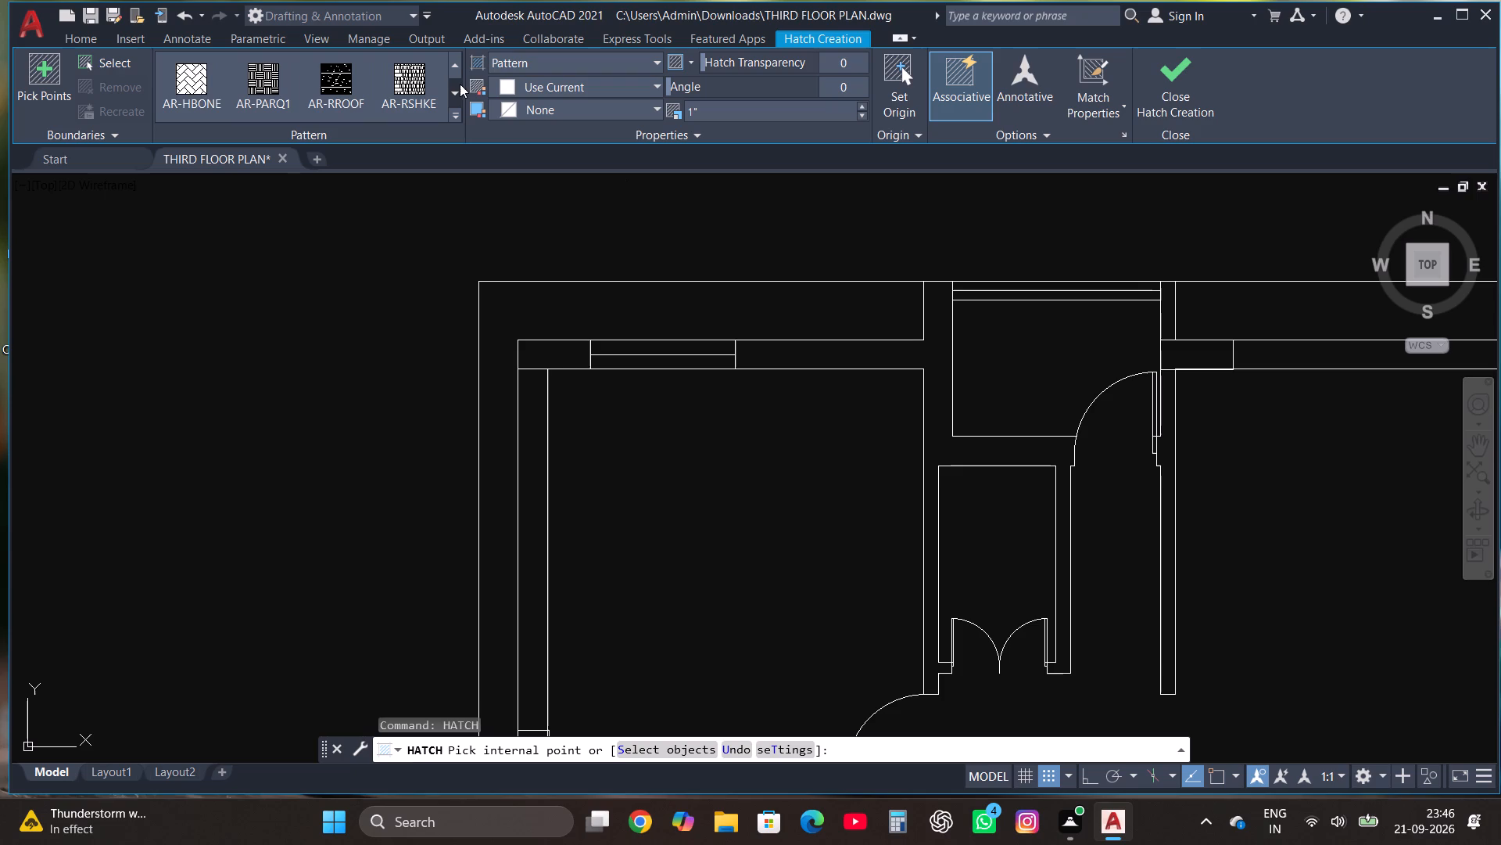
click(446, 70)
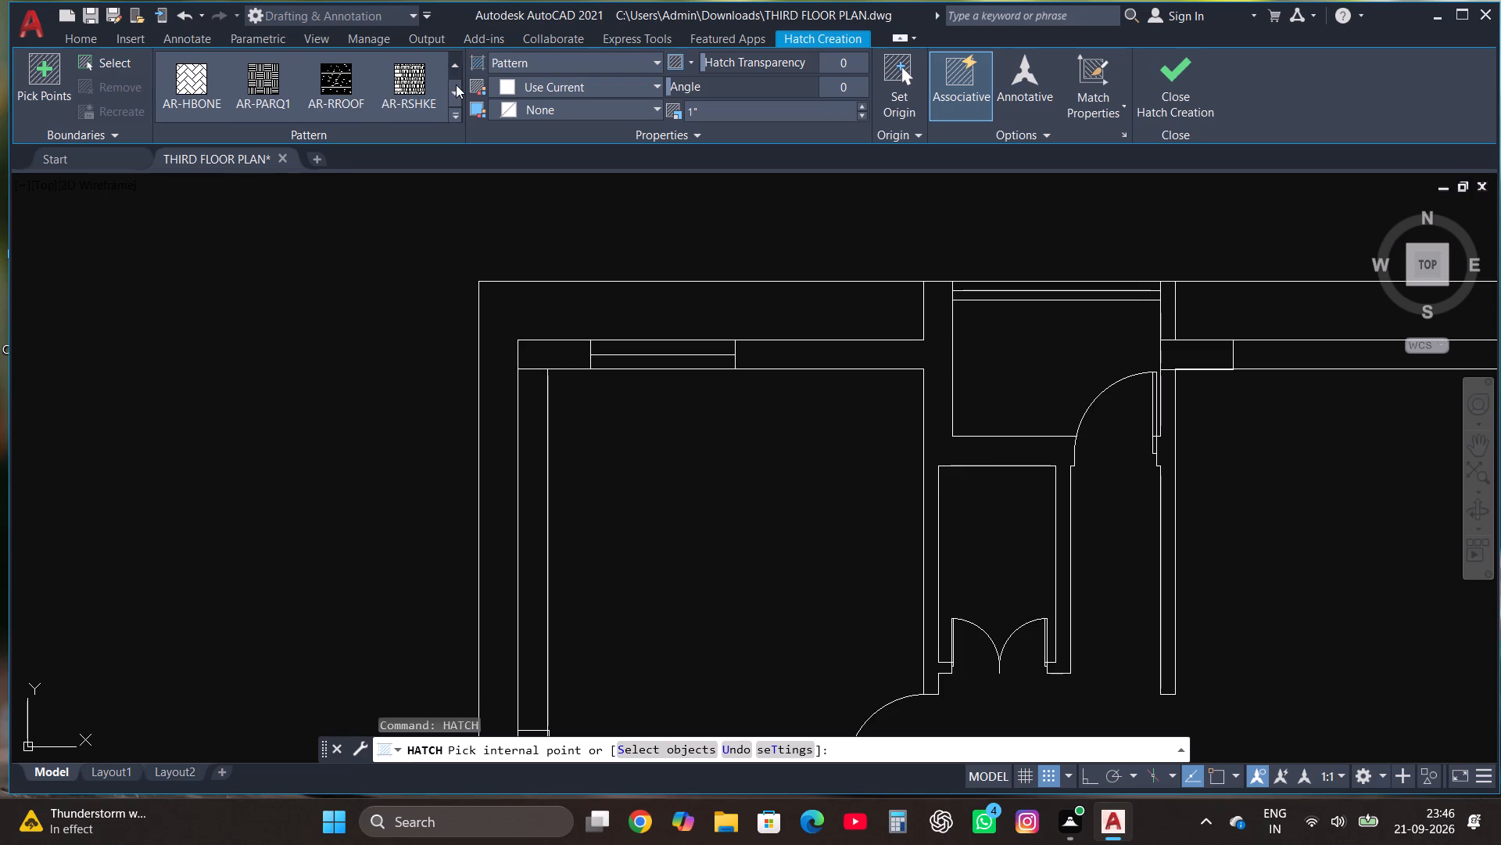
click(457, 87)
click(458, 91)
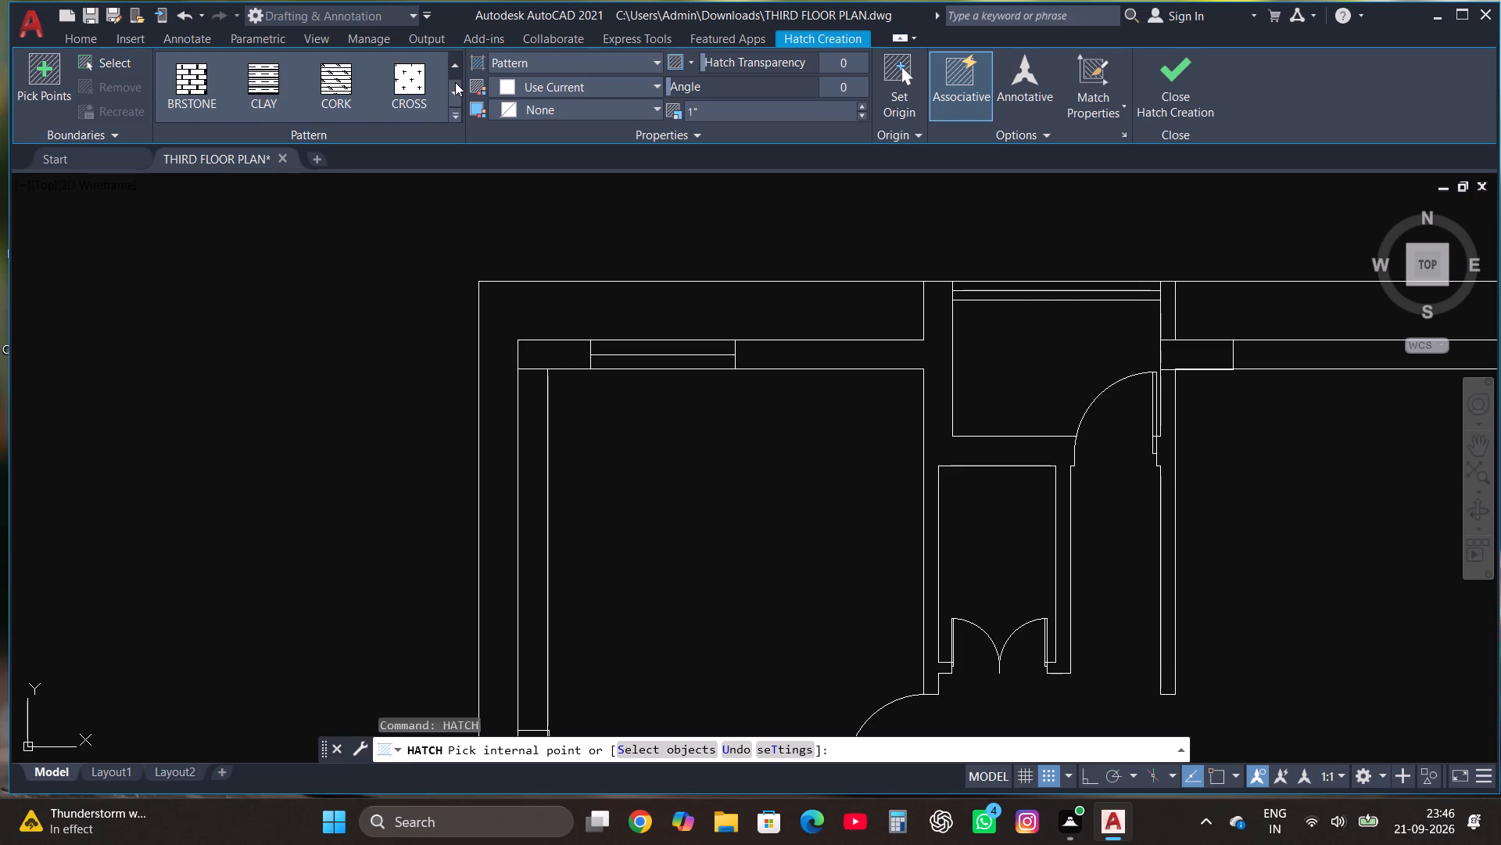
click(455, 87)
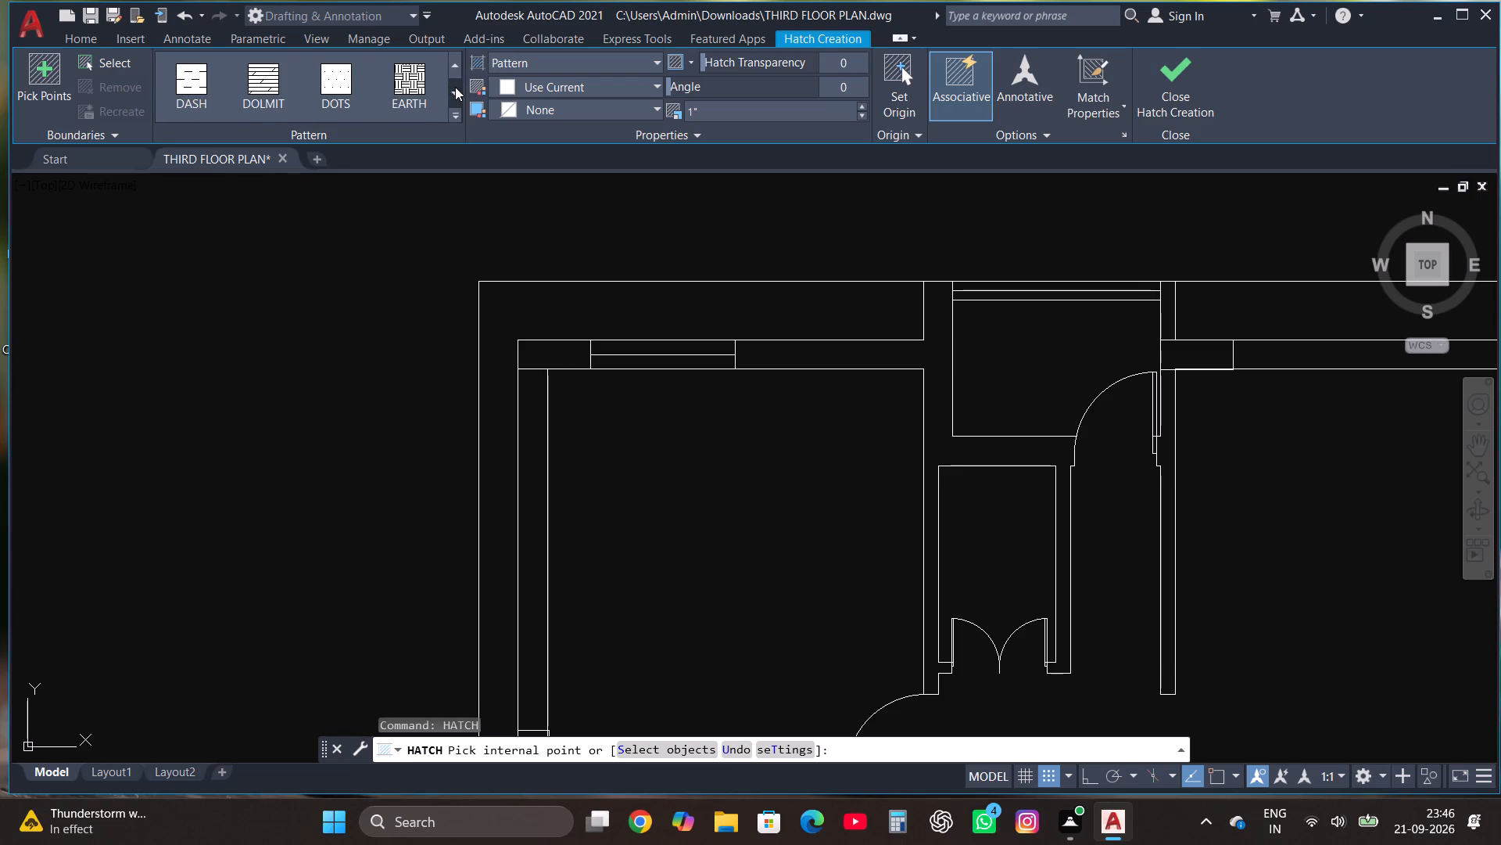
click(455, 87)
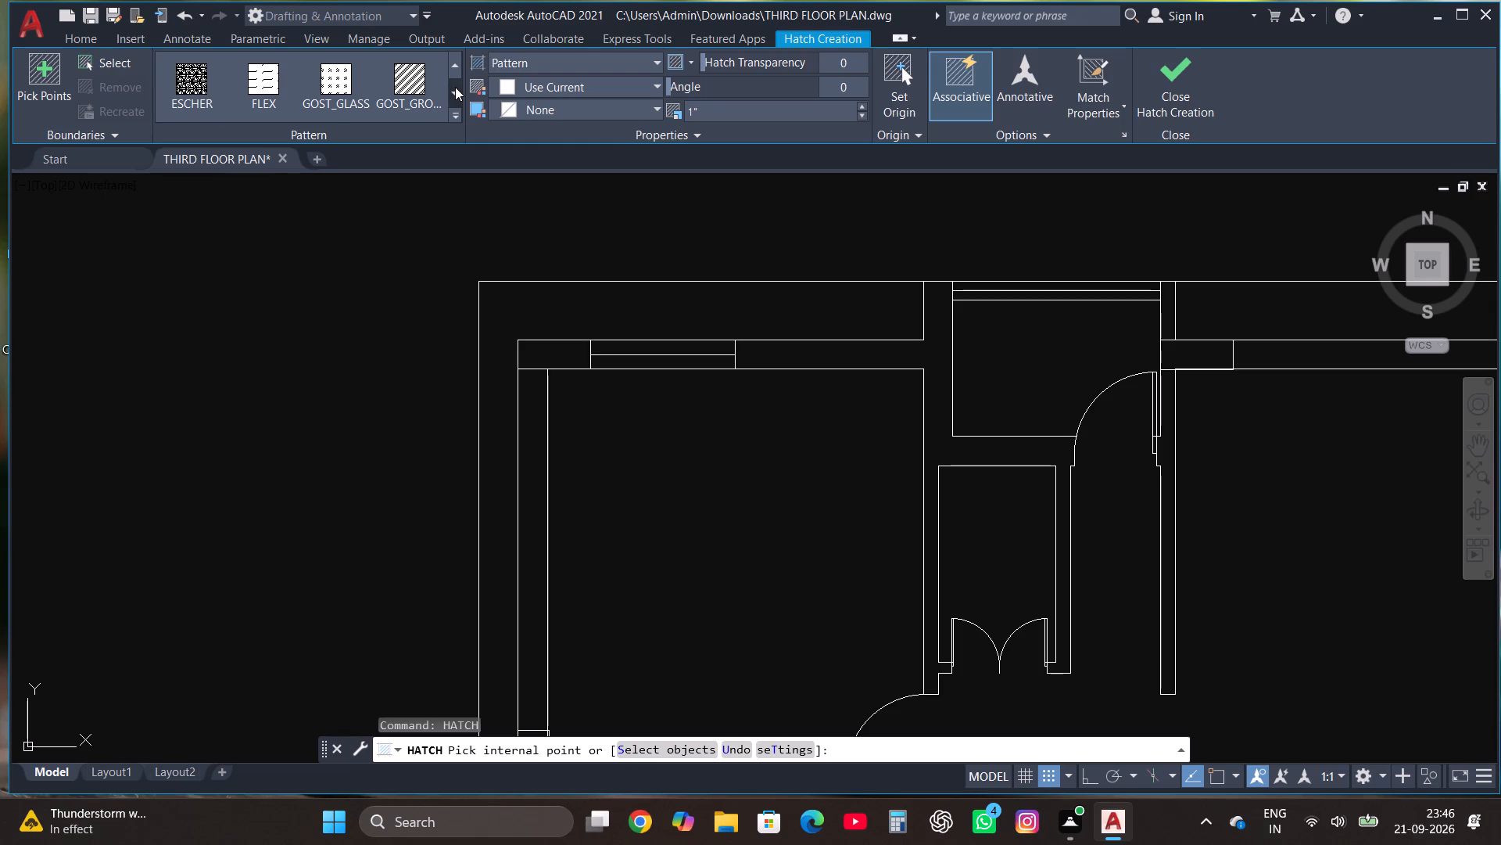
click(455, 87)
click(455, 87)
click(455, 87)
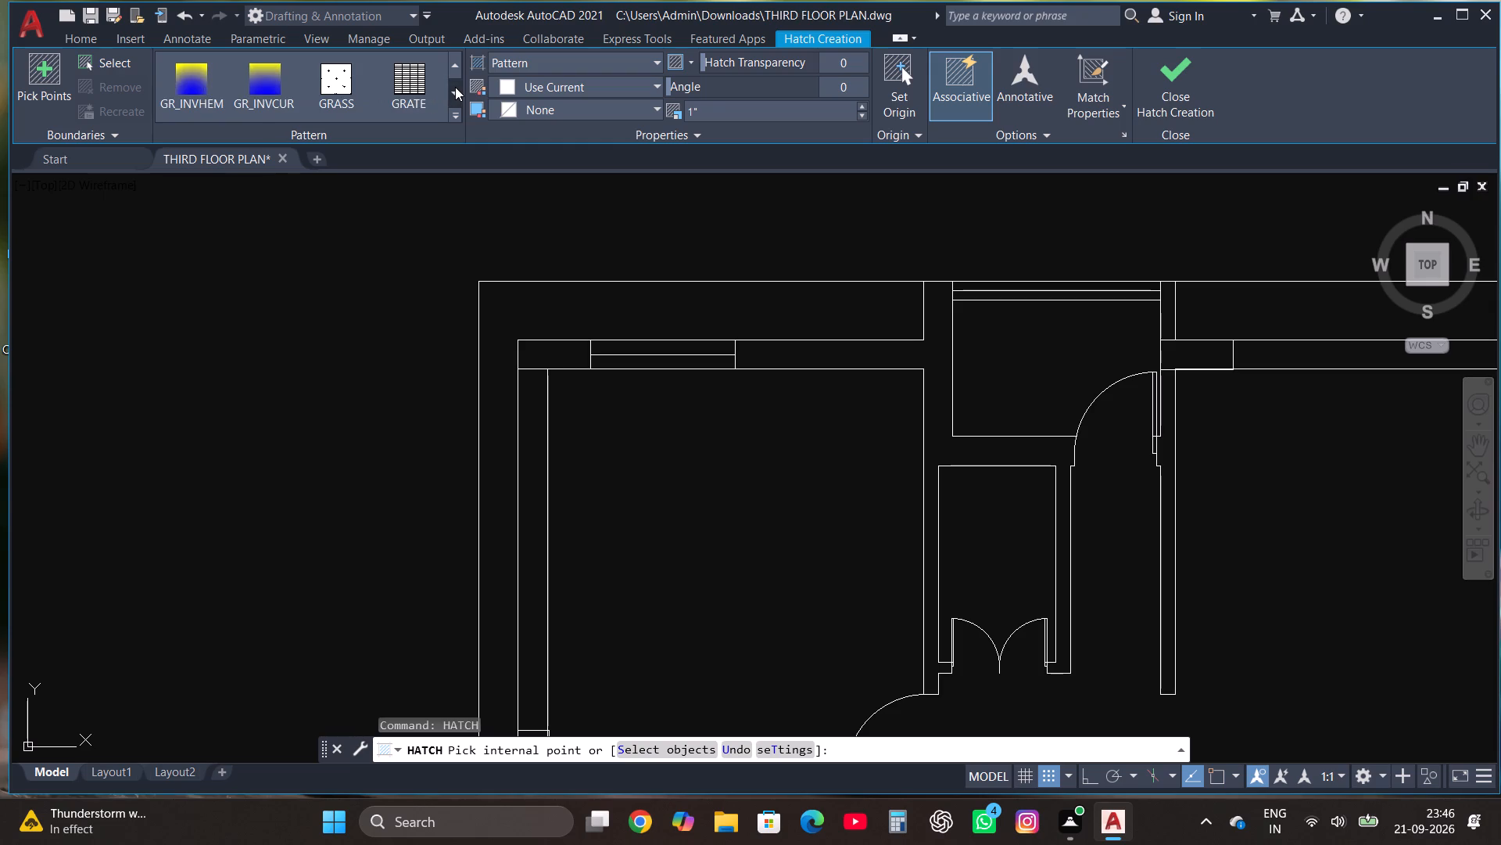
click(455, 87)
click(455, 87)
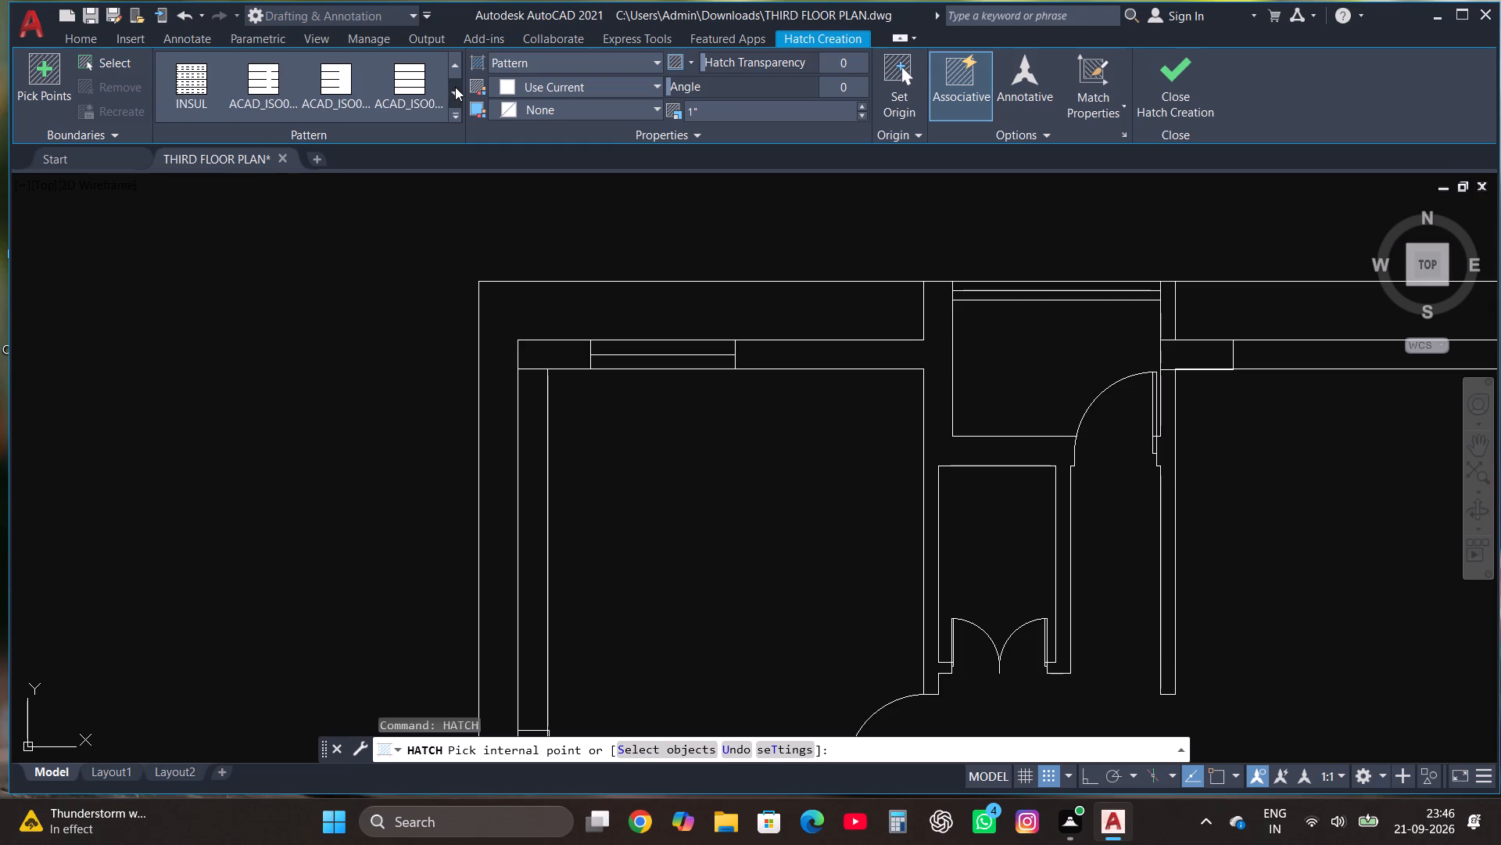
click(455, 87)
click(455, 87)
click(455, 87)
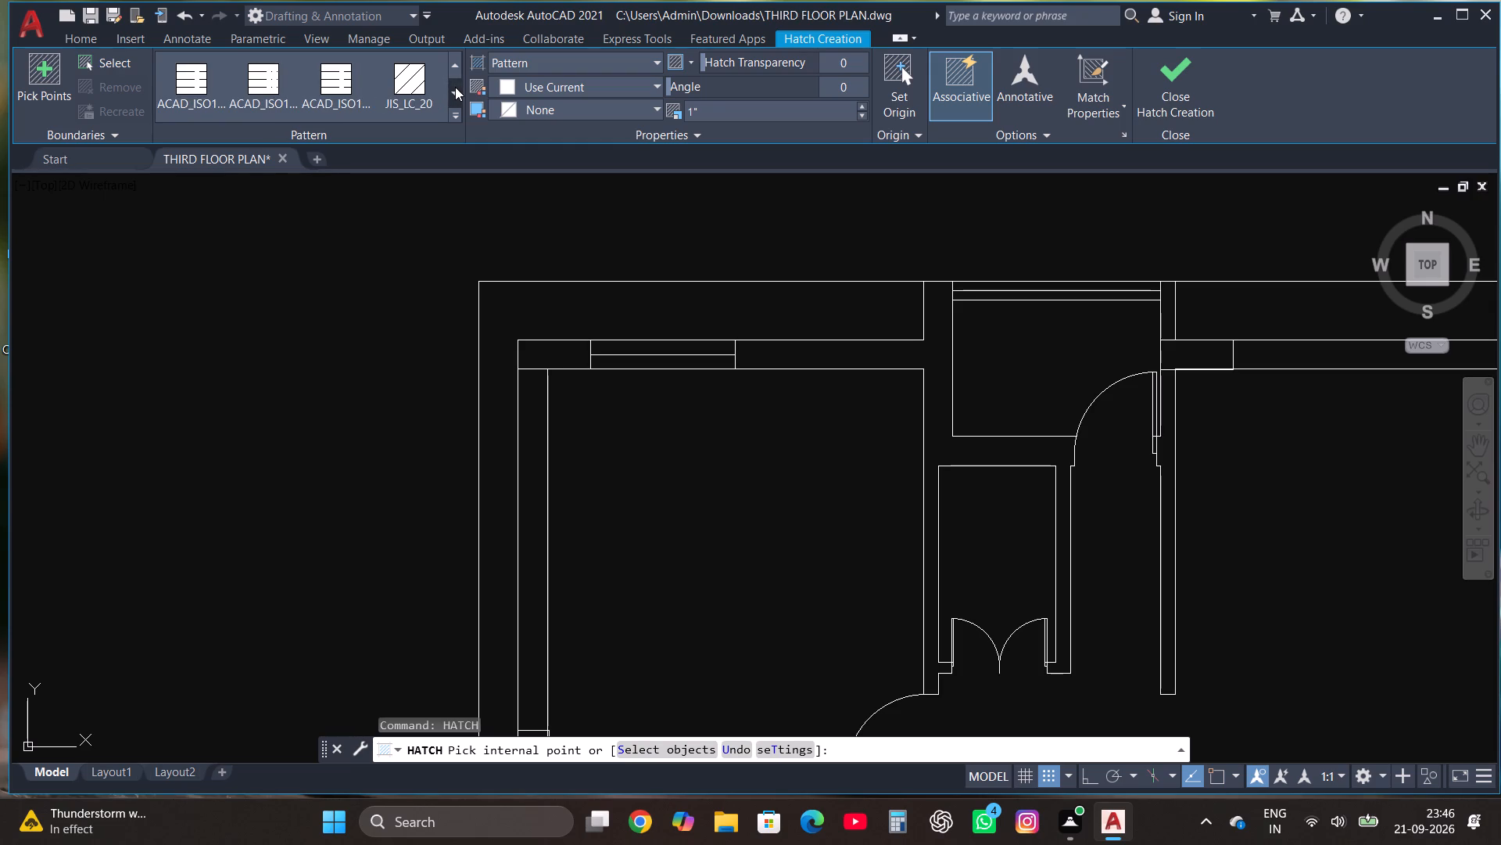
click(455, 87)
click(455, 87)
click(455, 87)
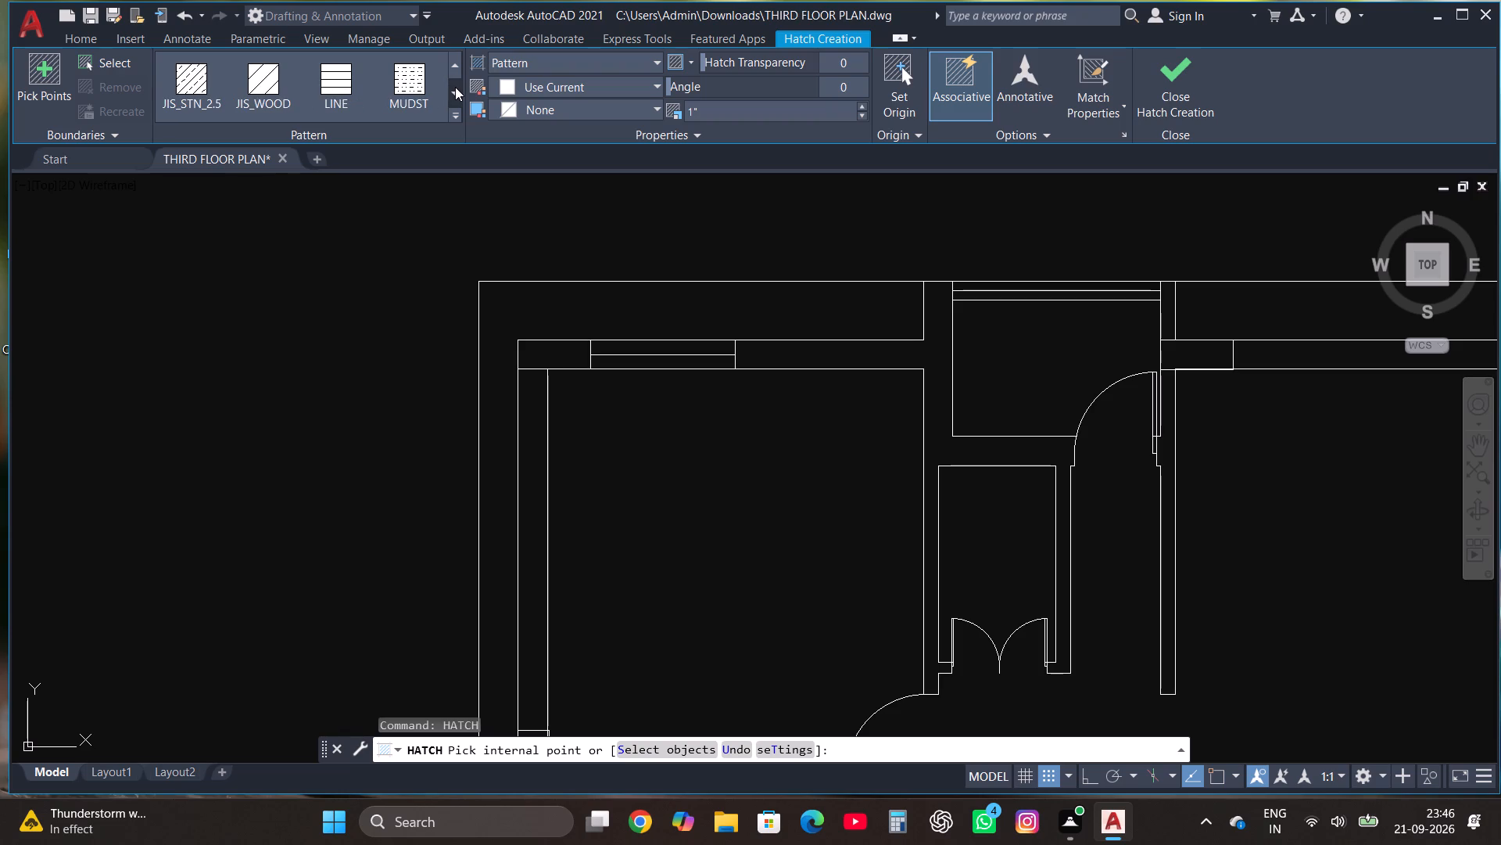
click(455, 87)
click(455, 87)
click(455, 87)
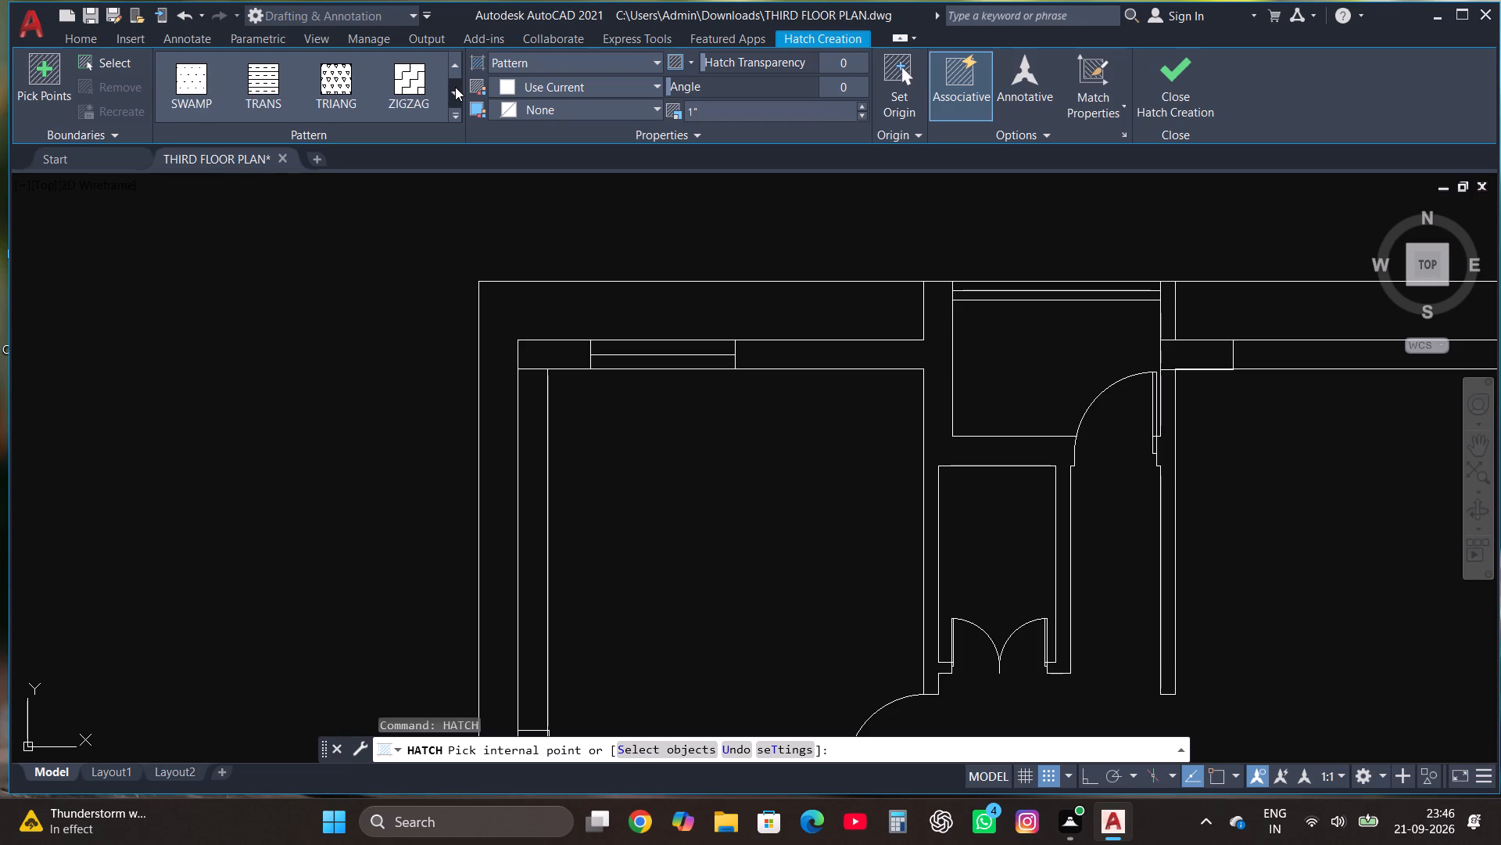
click(455, 87)
click(455, 87)
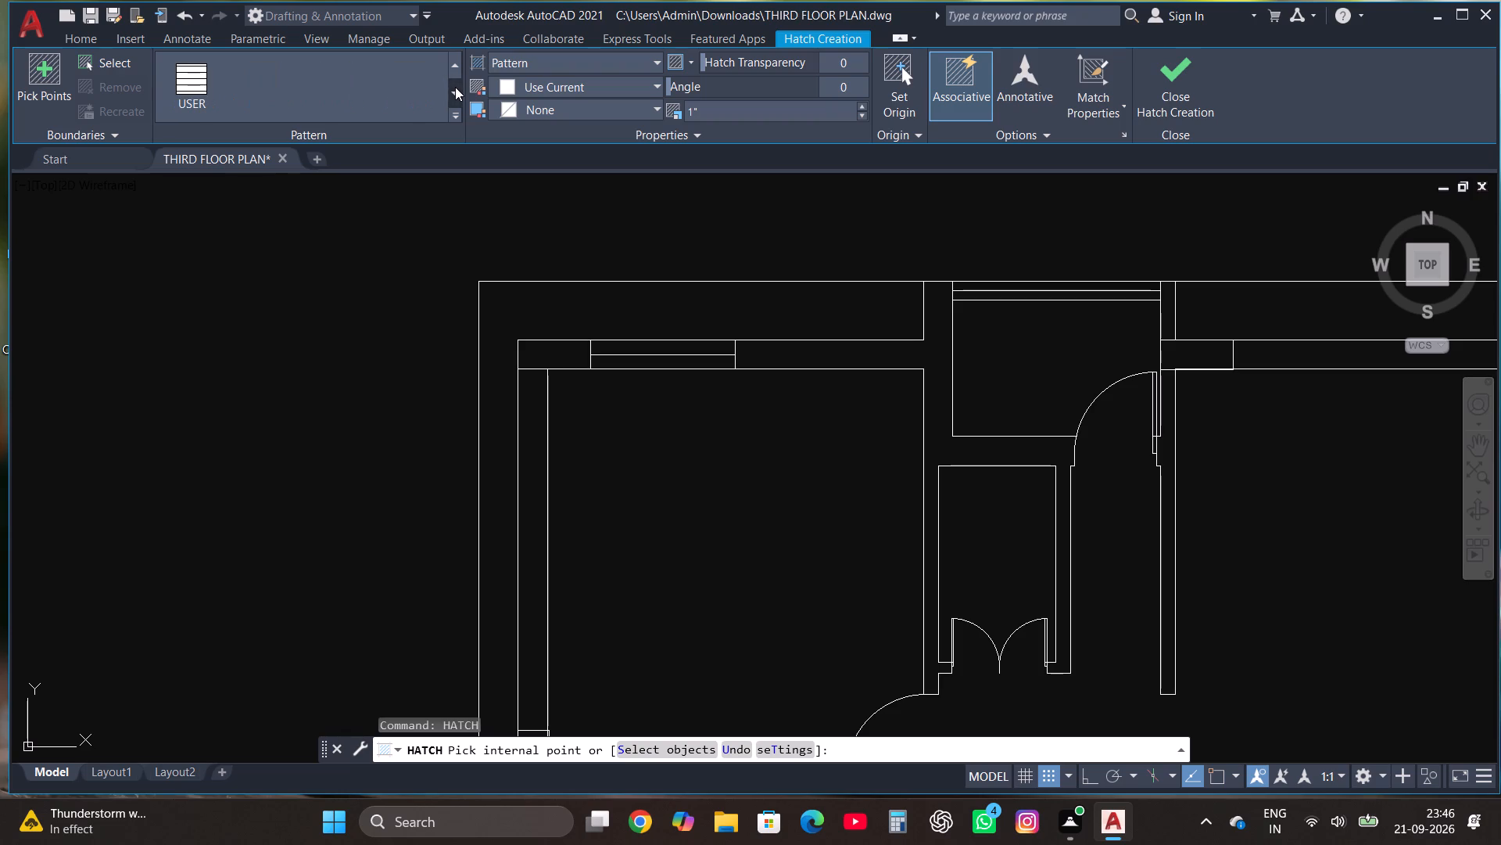
triple_click(452, 79)
triple_click(452, 79)
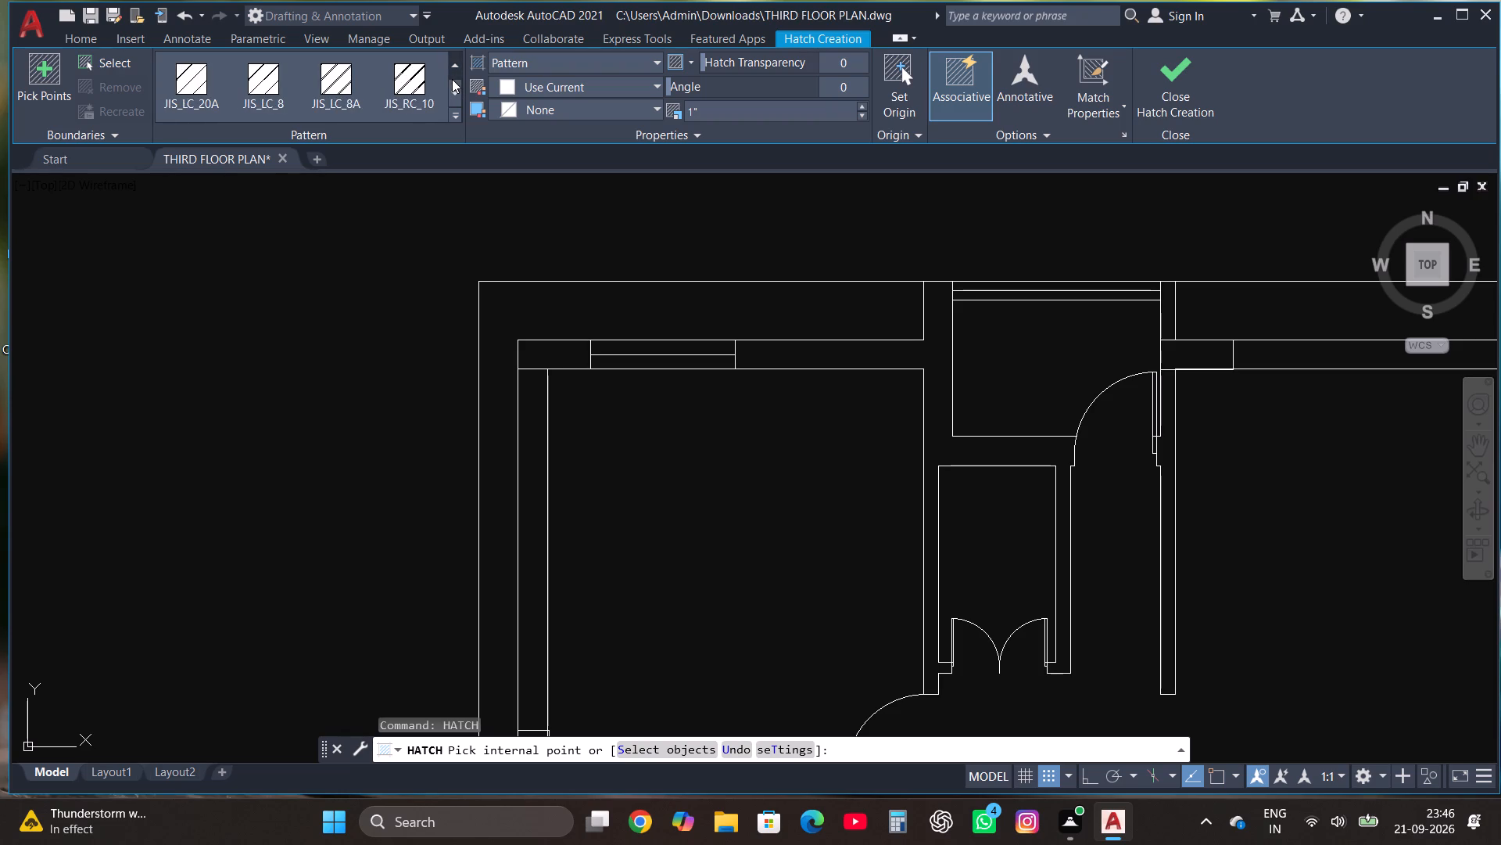
triple_click(452, 79)
triple_click(452, 79)
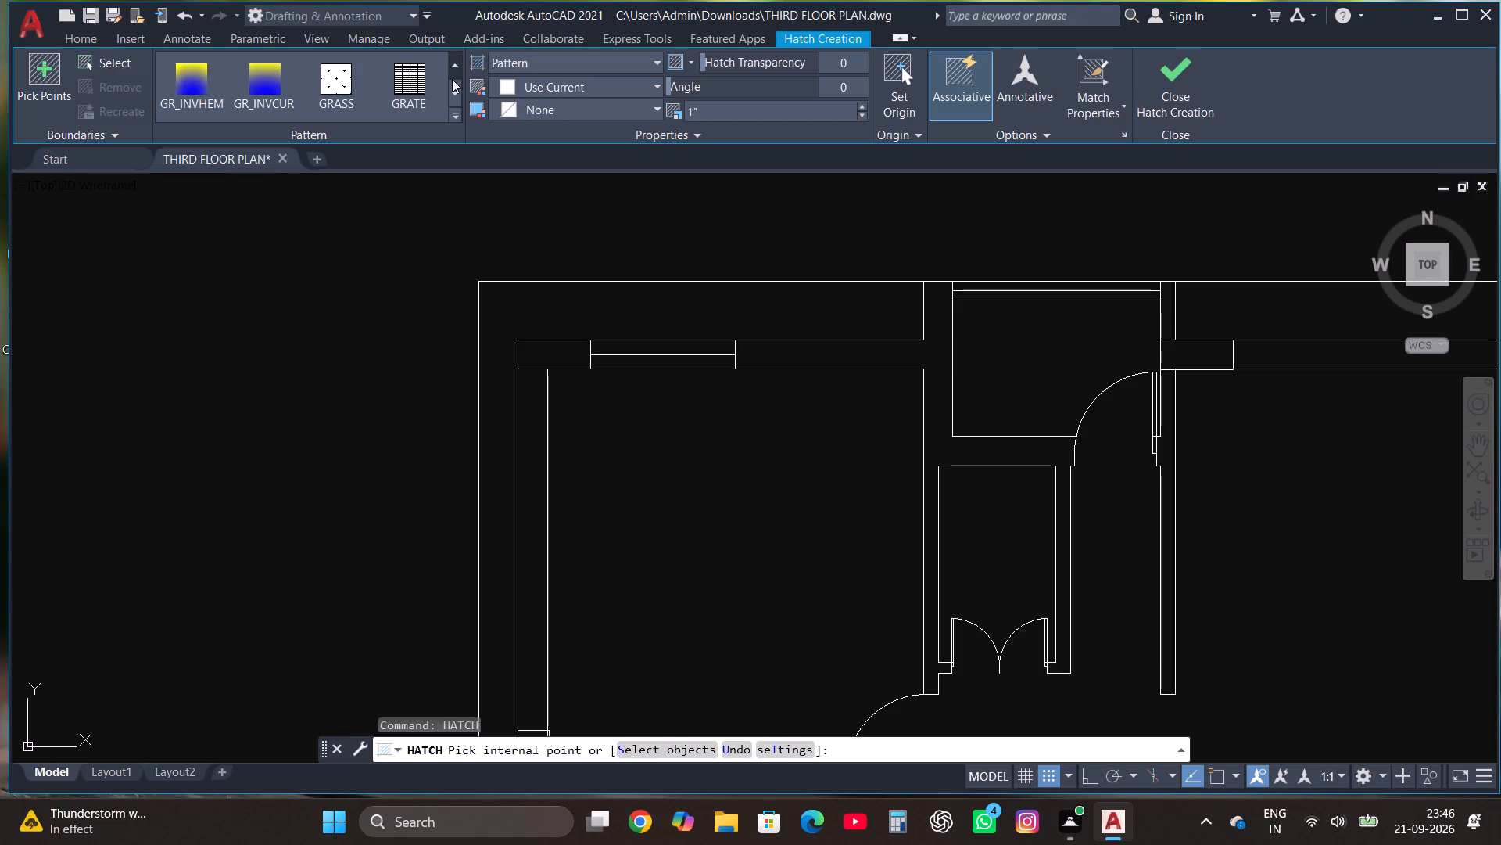
click(452, 79)
click(452, 79)
click(452, 79)
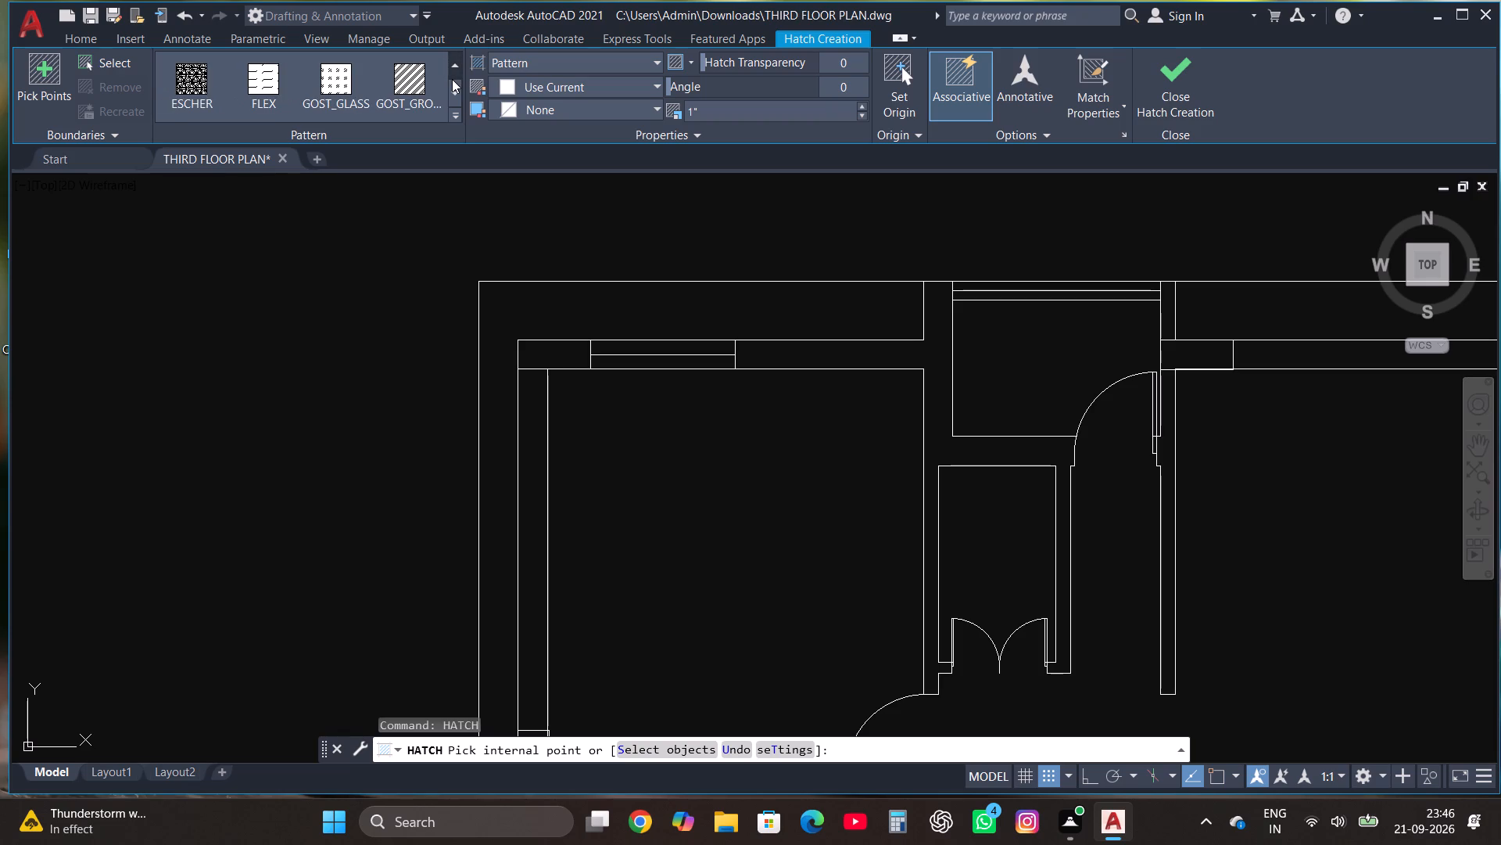
click(452, 79)
click(452, 79)
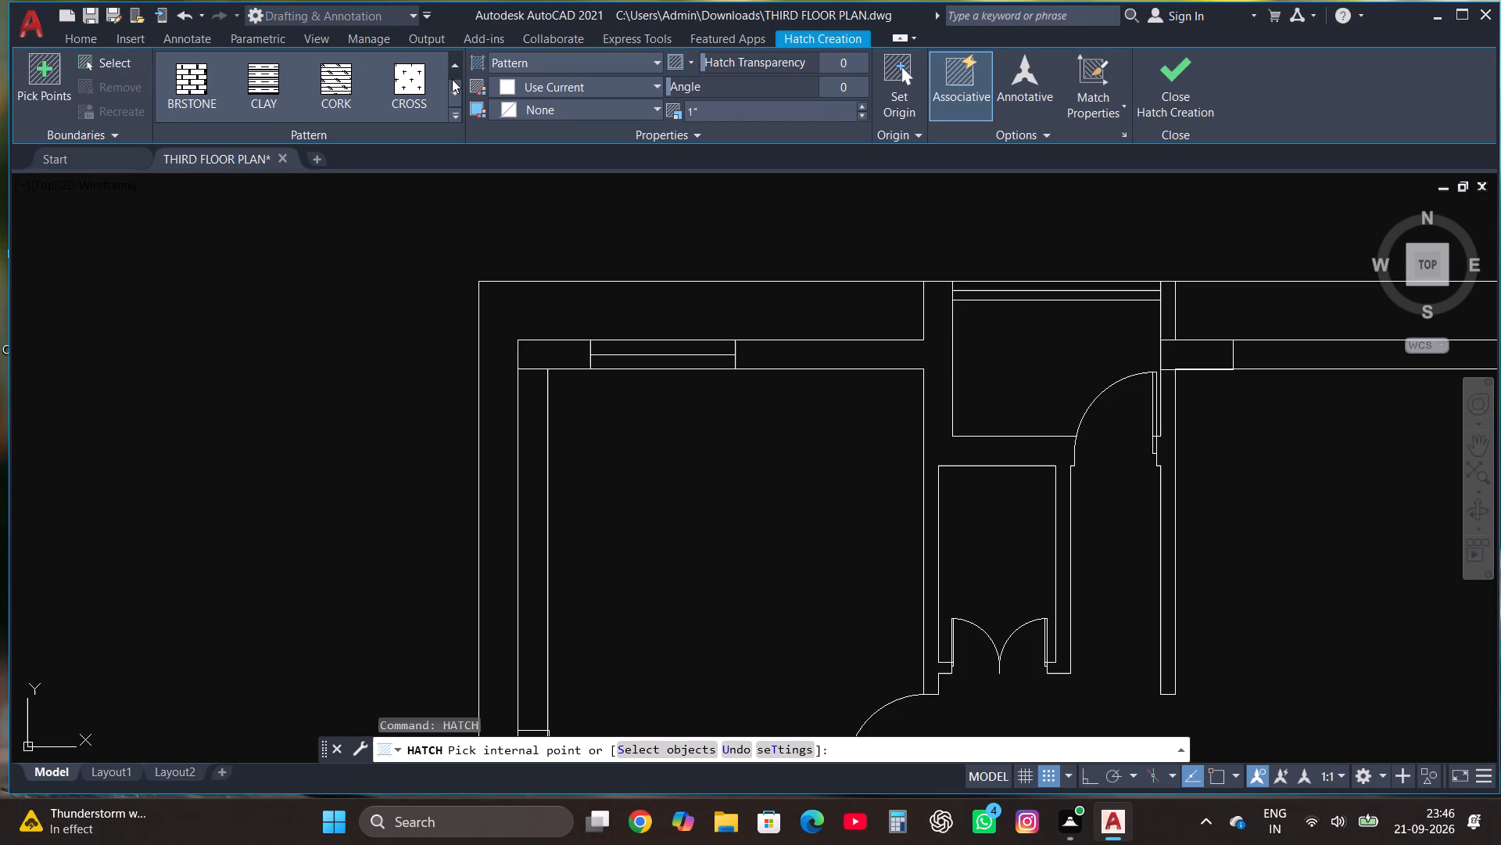
click(452, 79)
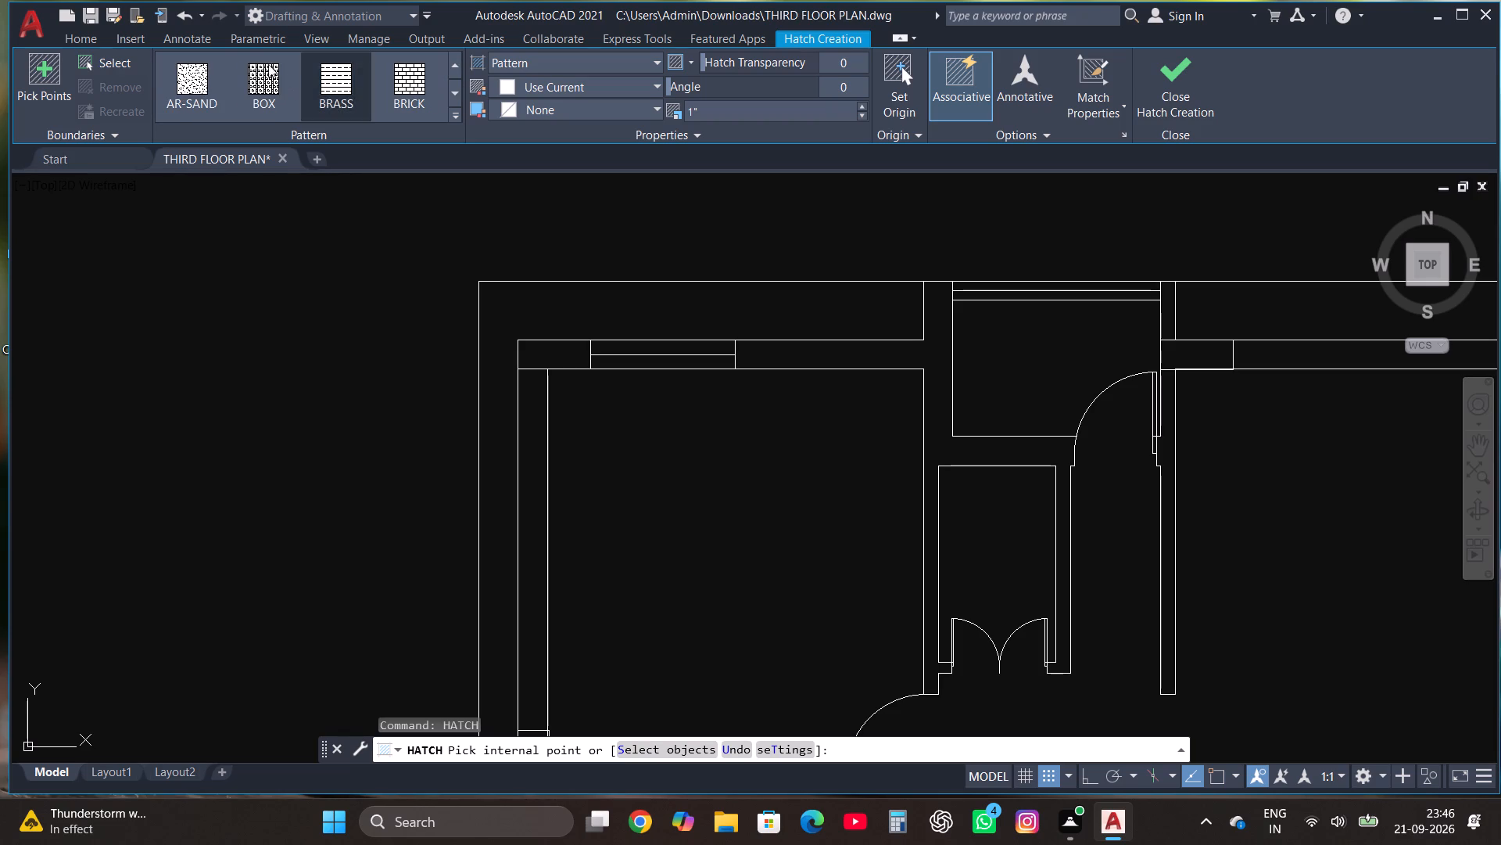
click(194, 72)
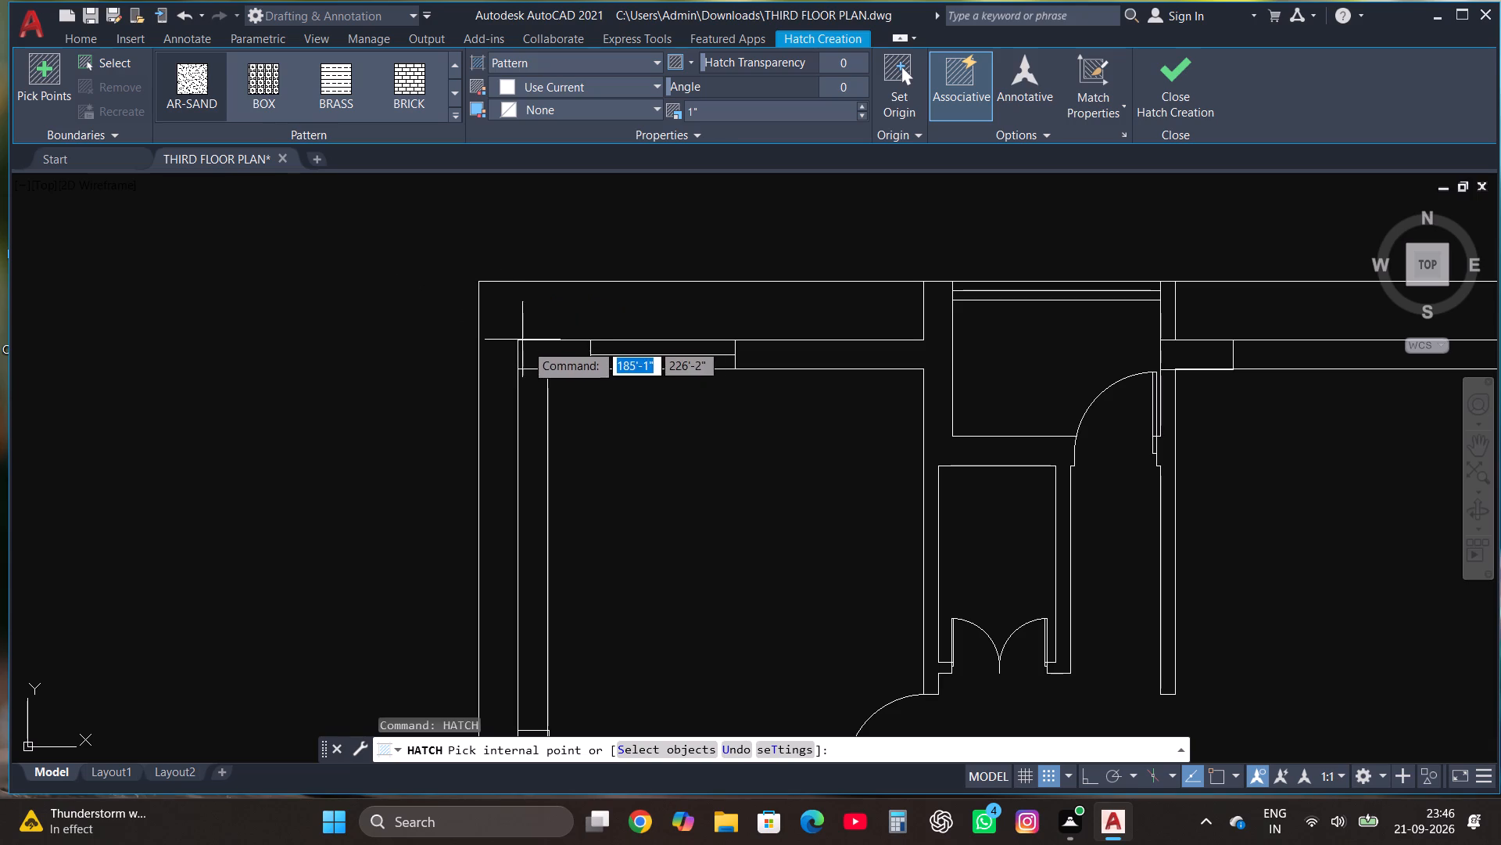
Hatch the upper-left room's top wall segment between the outer corner and the window at scale 5.
click(533, 349)
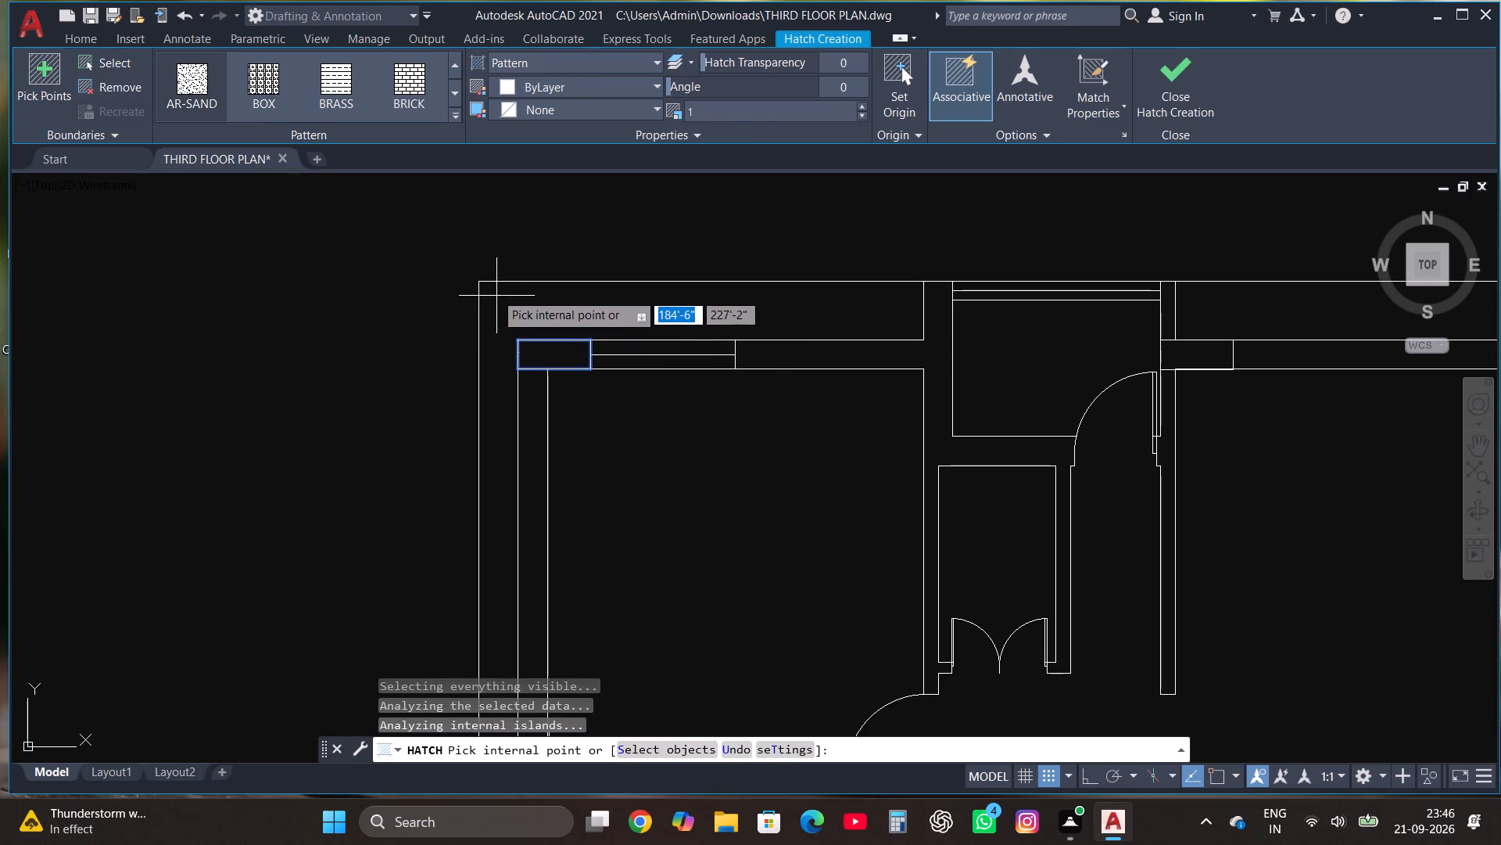
click(727, 116)
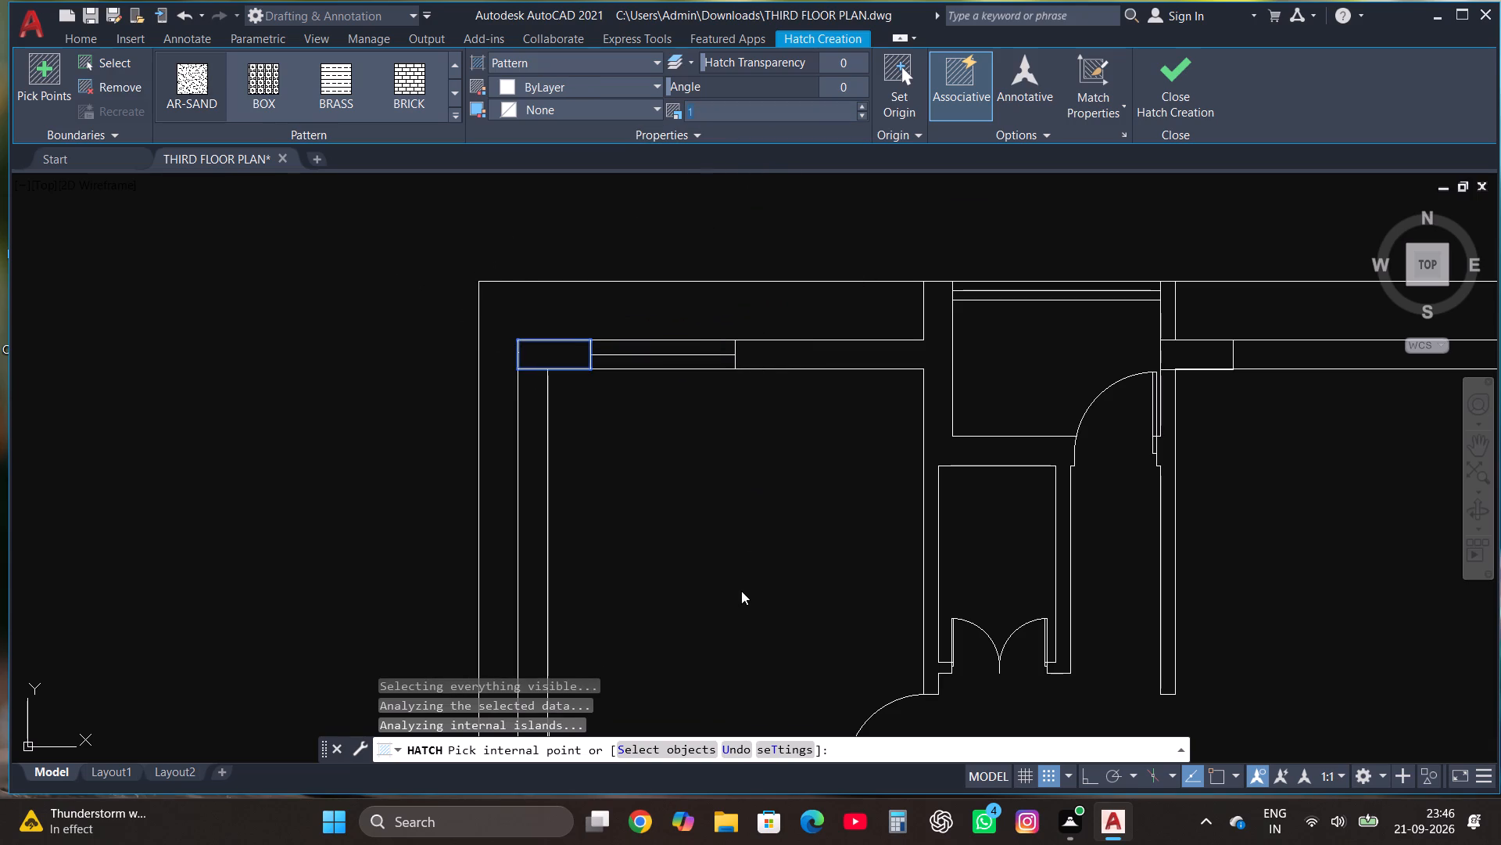
key(5)
key(Return)
click(1193, 68)
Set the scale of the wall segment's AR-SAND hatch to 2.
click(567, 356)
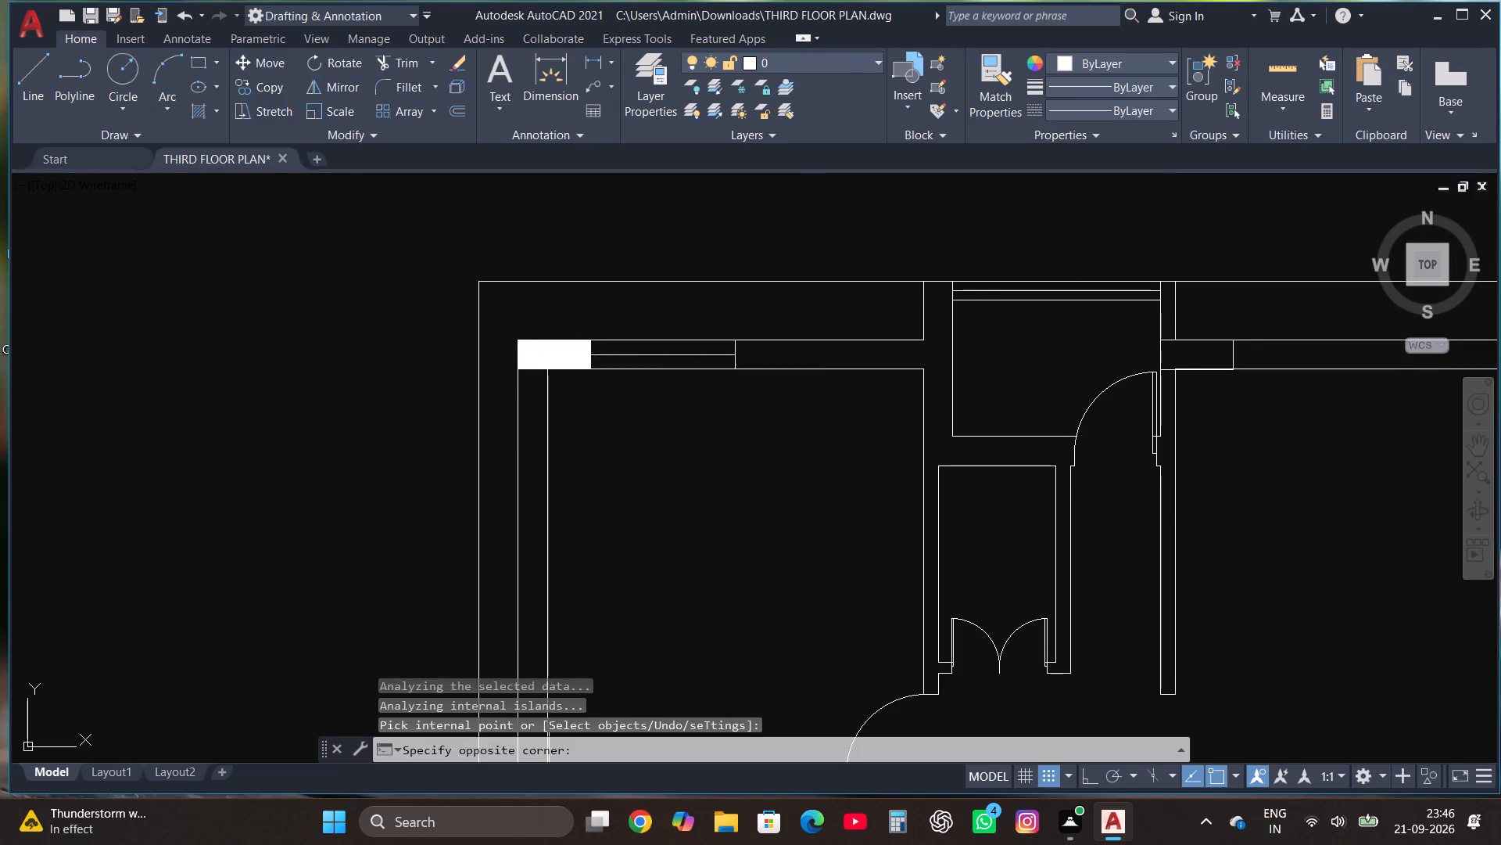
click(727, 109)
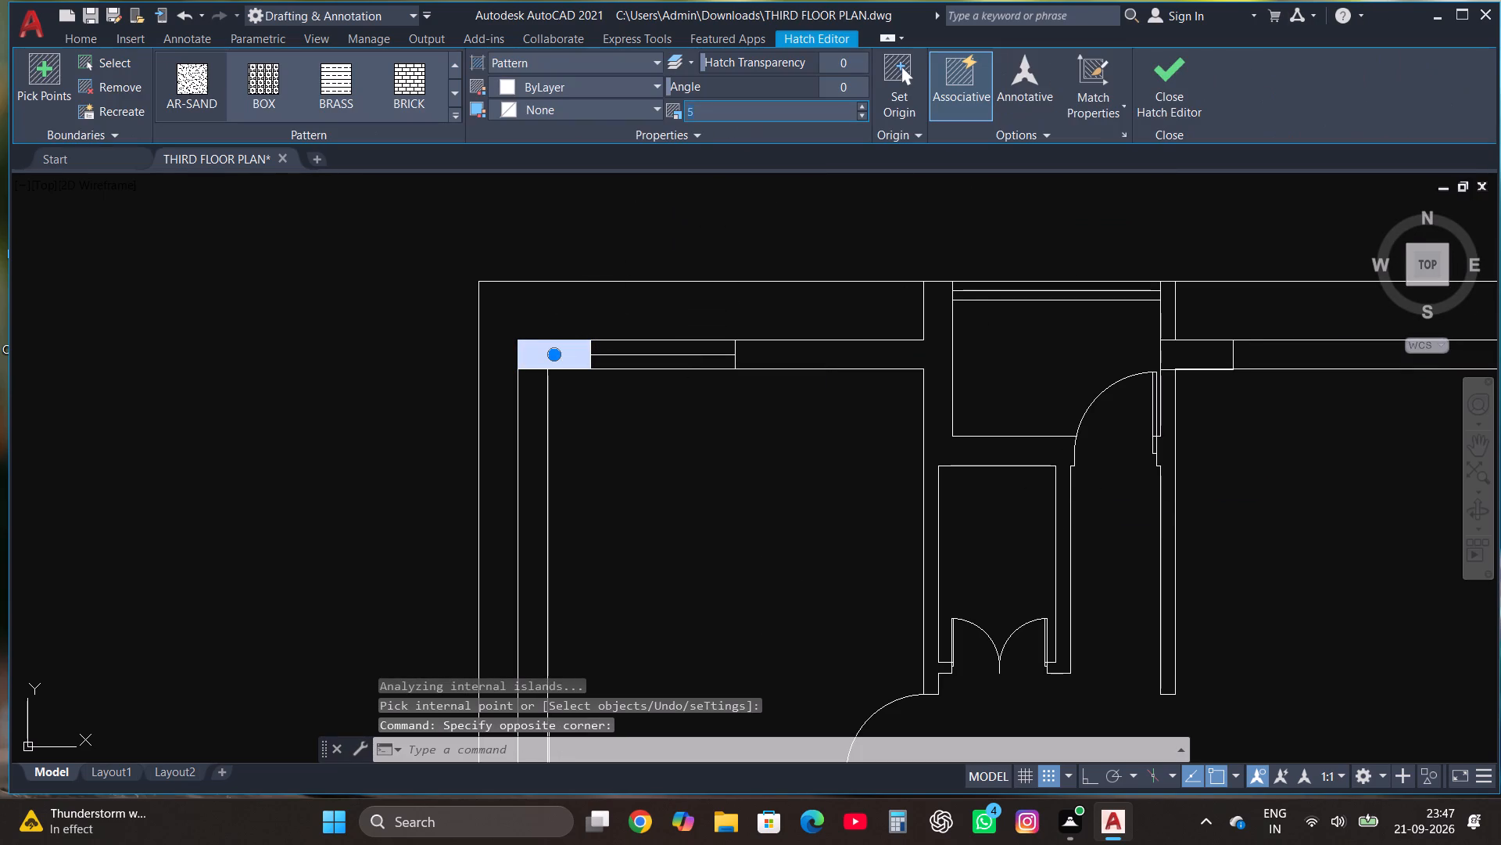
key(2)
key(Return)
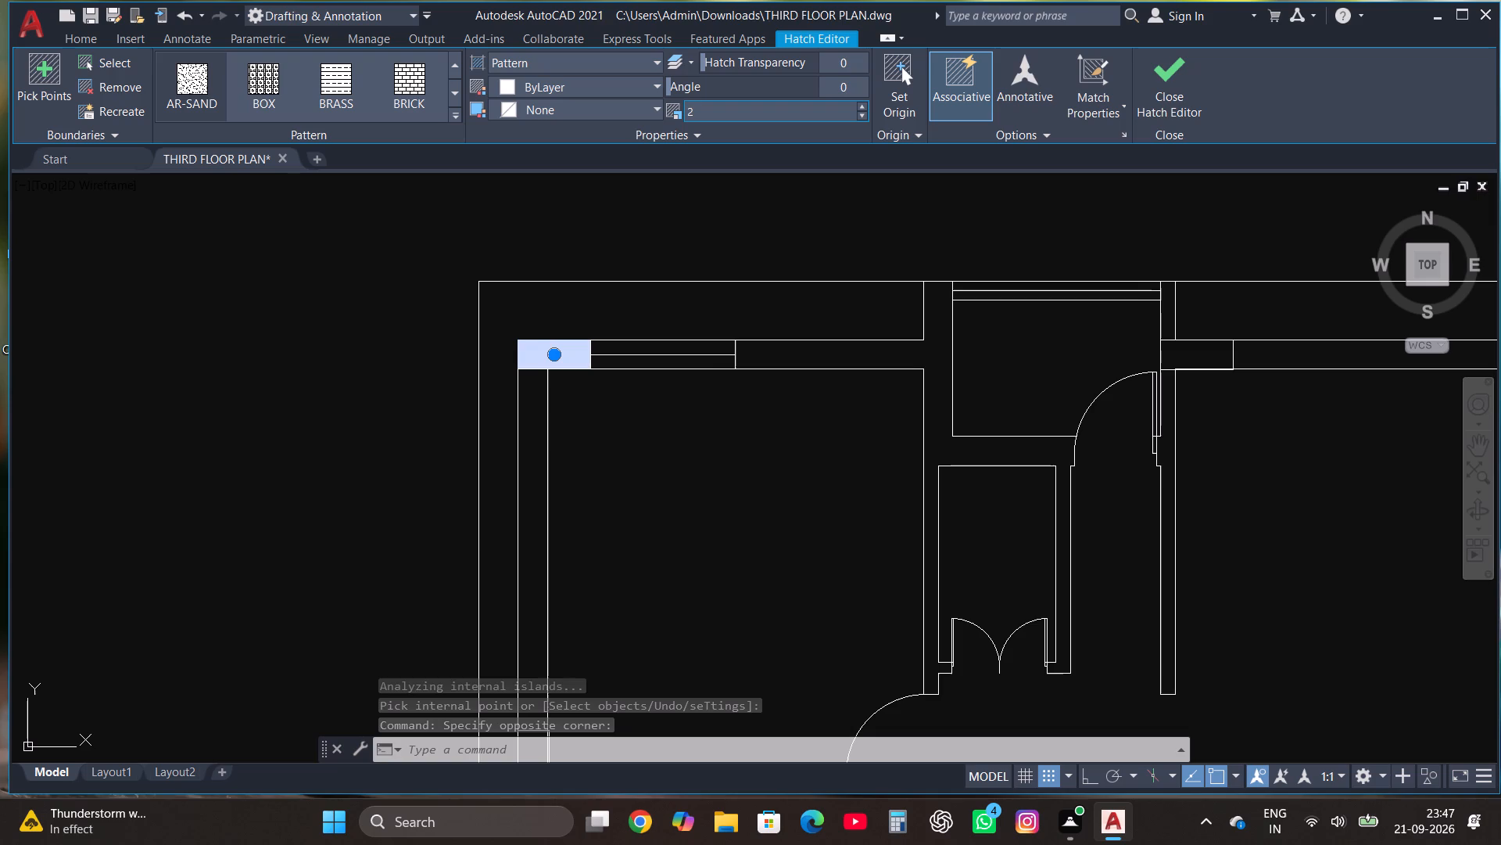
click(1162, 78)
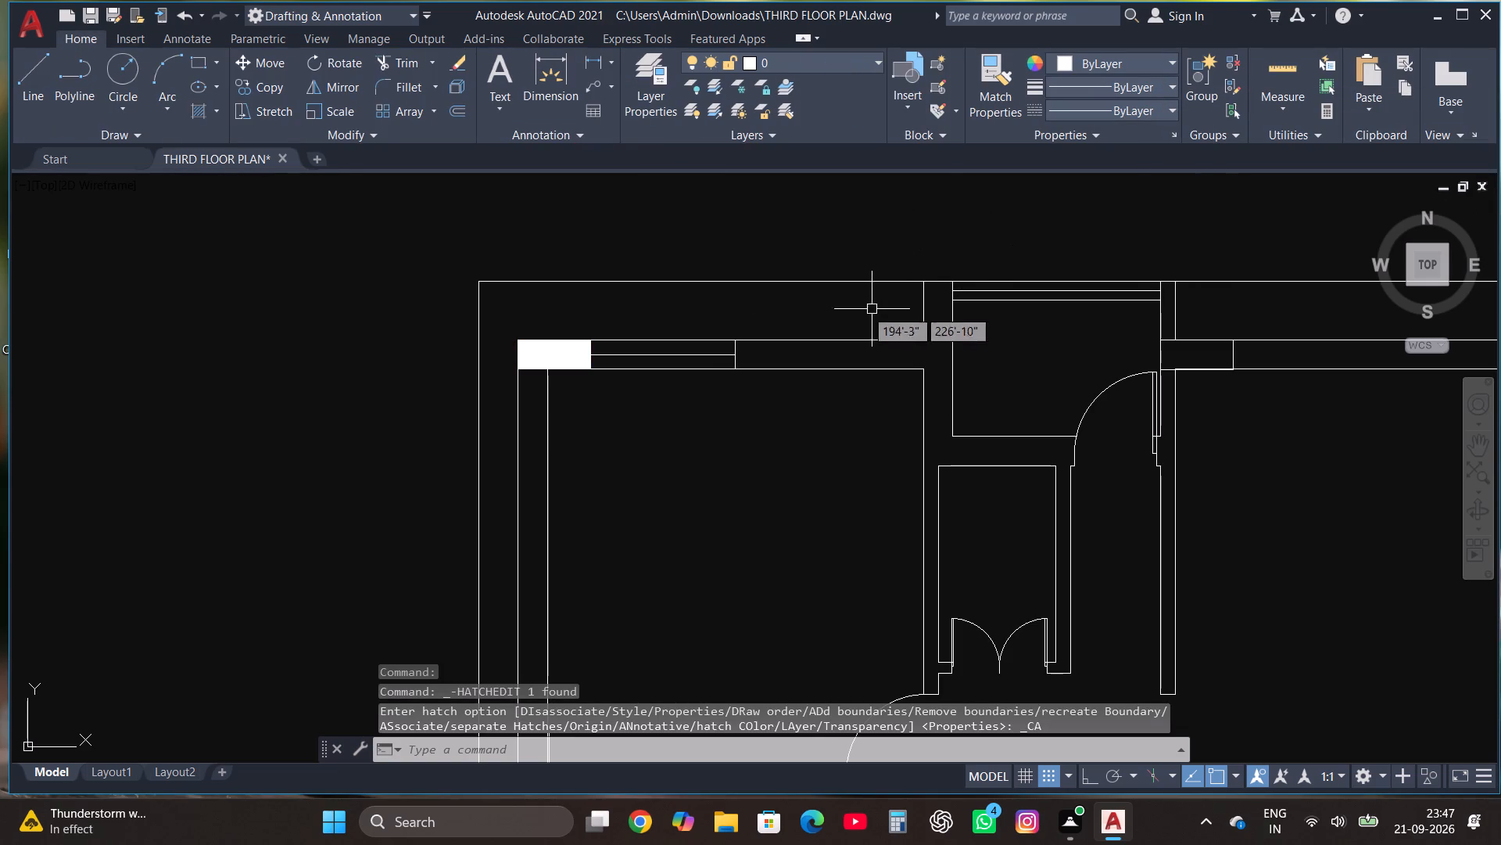
Set the scale of the wall segment's AR-SAND hatch to 0.2.
click(544, 358)
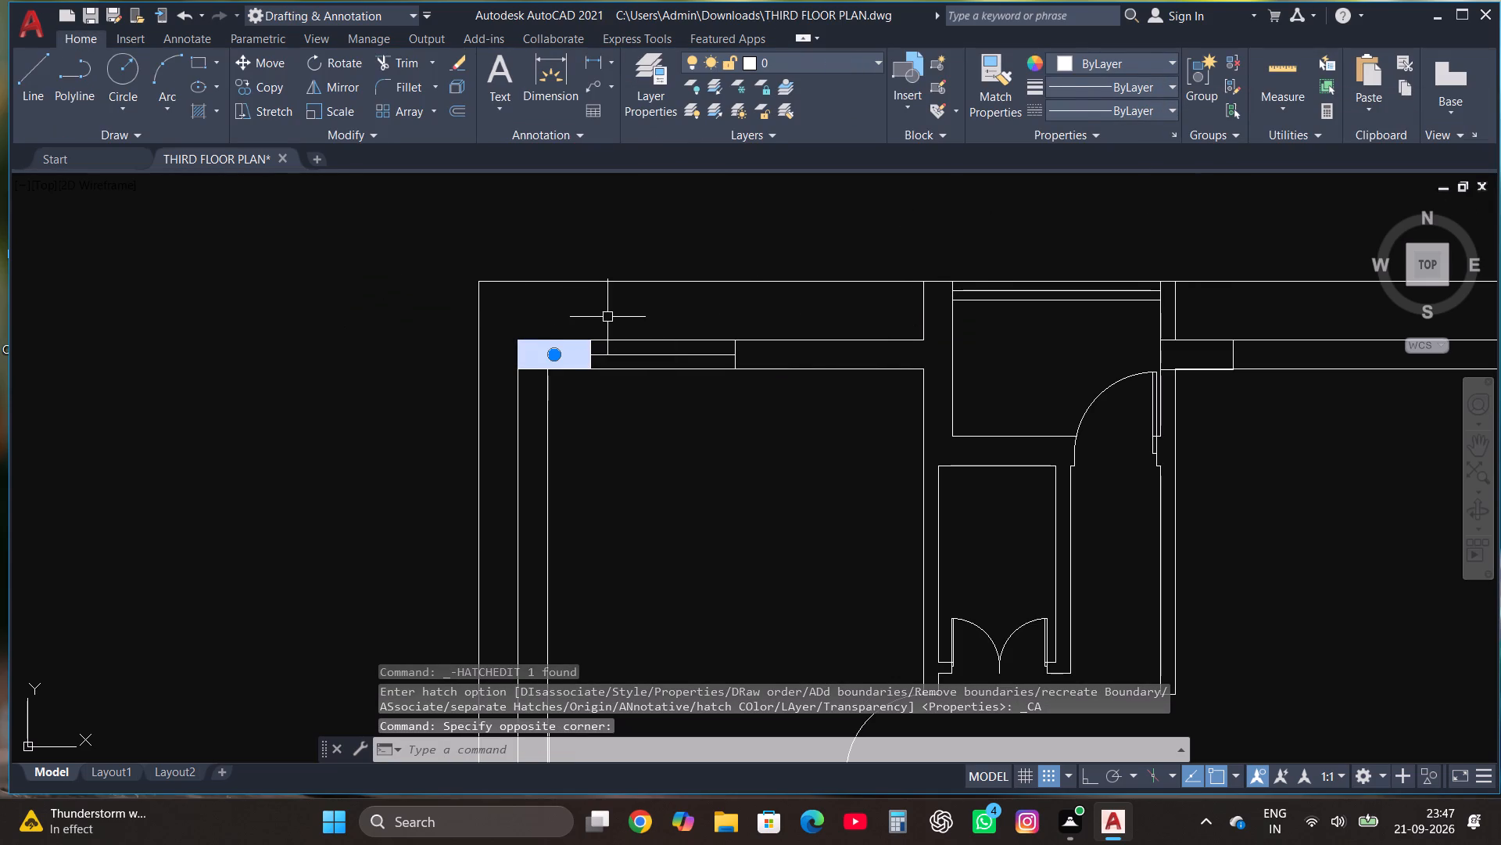
click(734, 110)
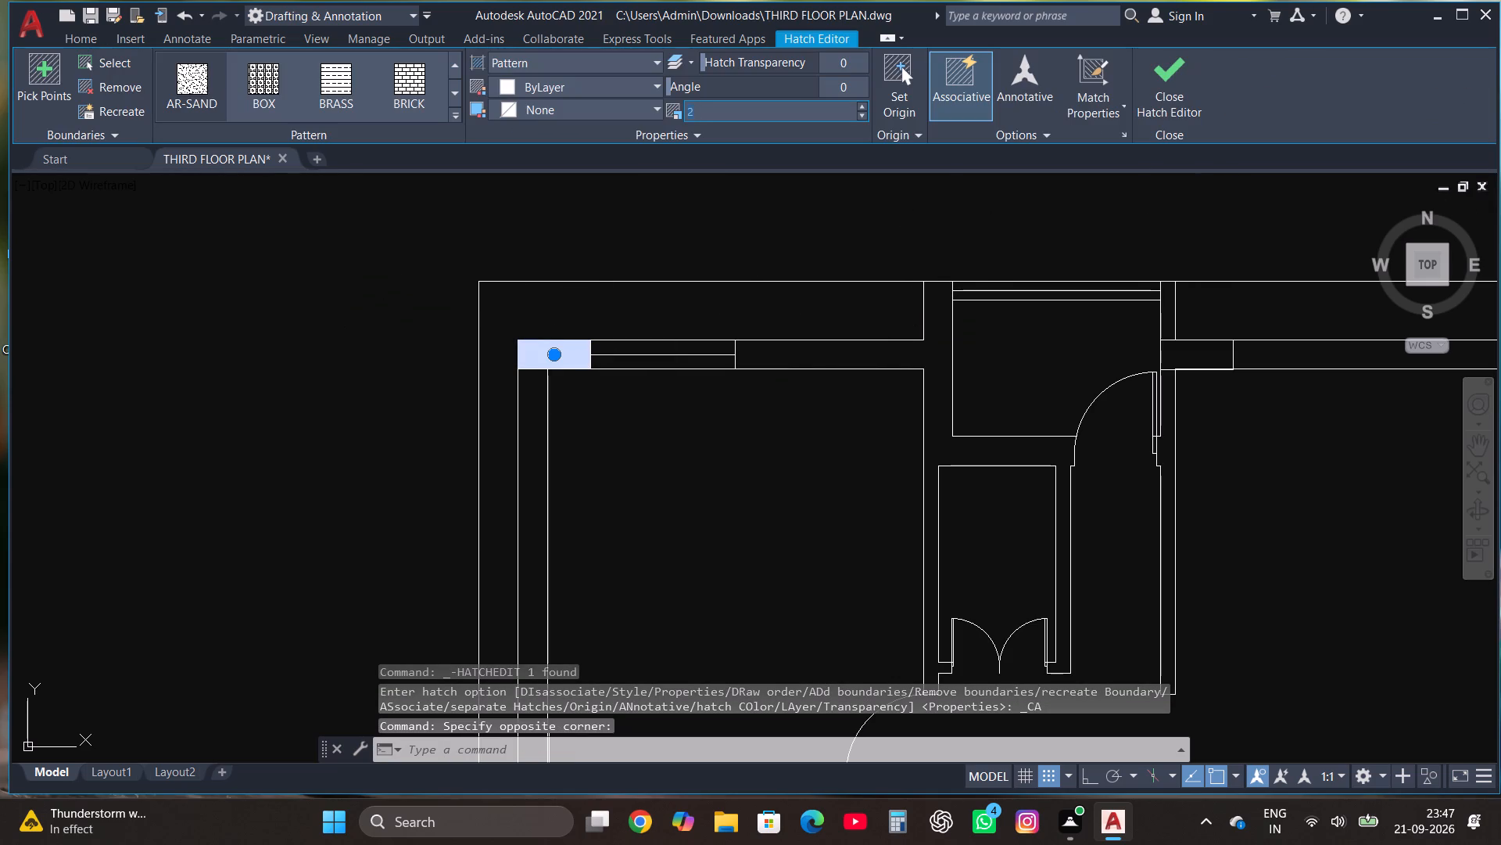
text(0.2)
key(Return)
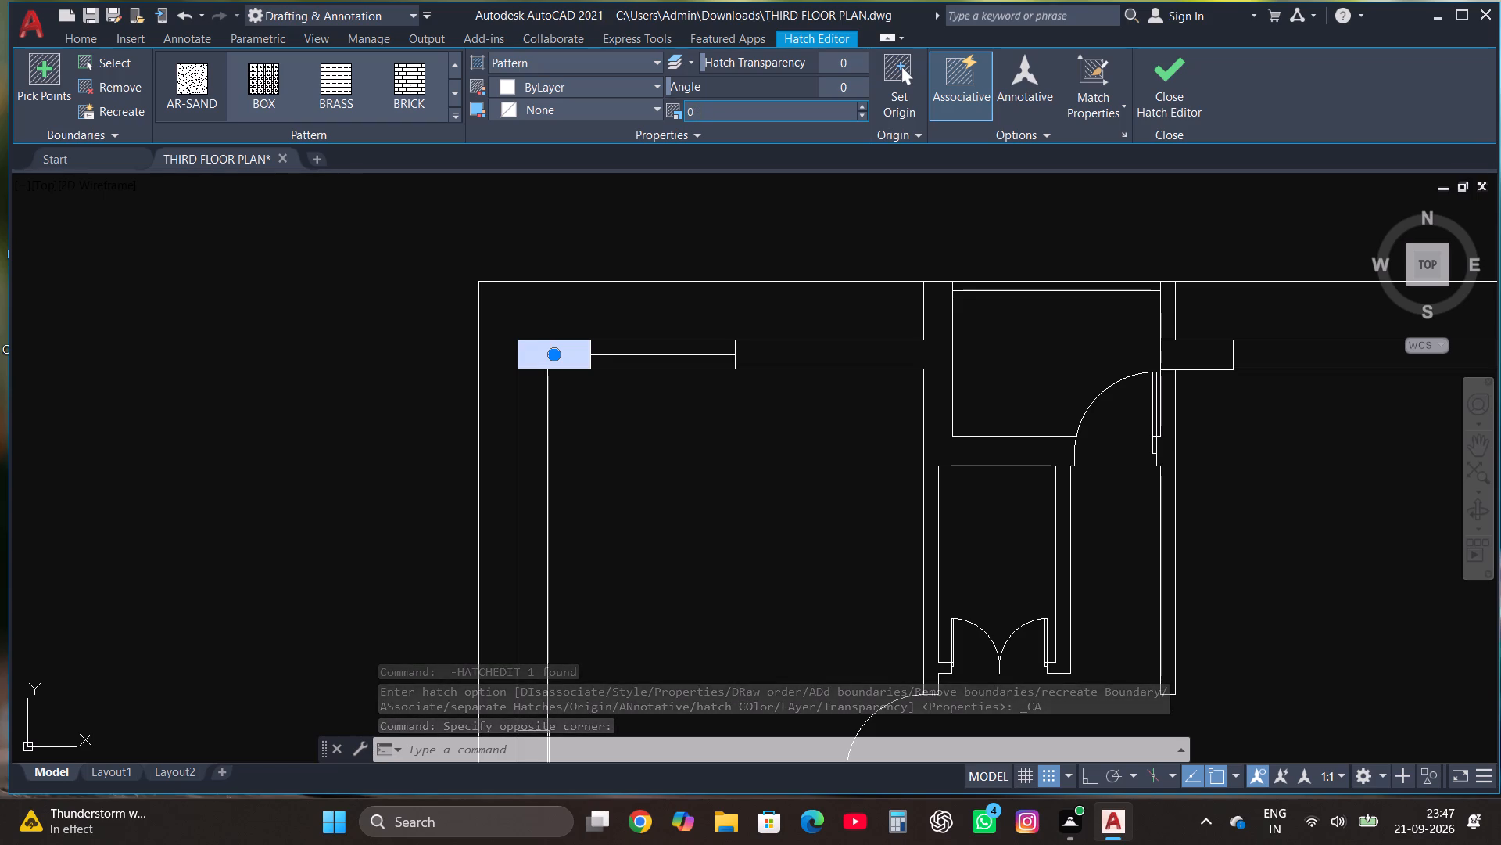
click(1186, 84)
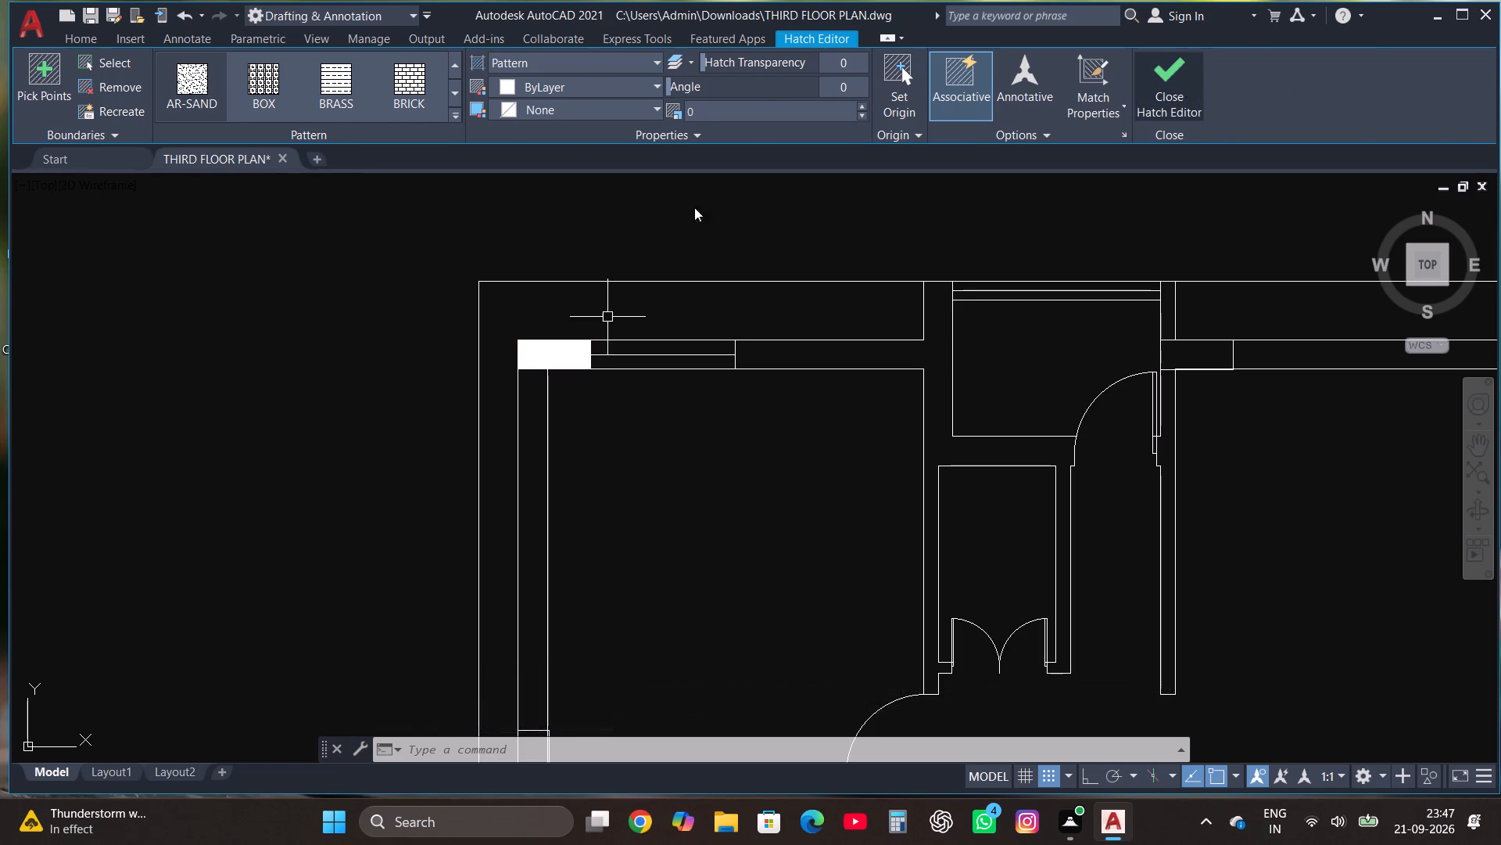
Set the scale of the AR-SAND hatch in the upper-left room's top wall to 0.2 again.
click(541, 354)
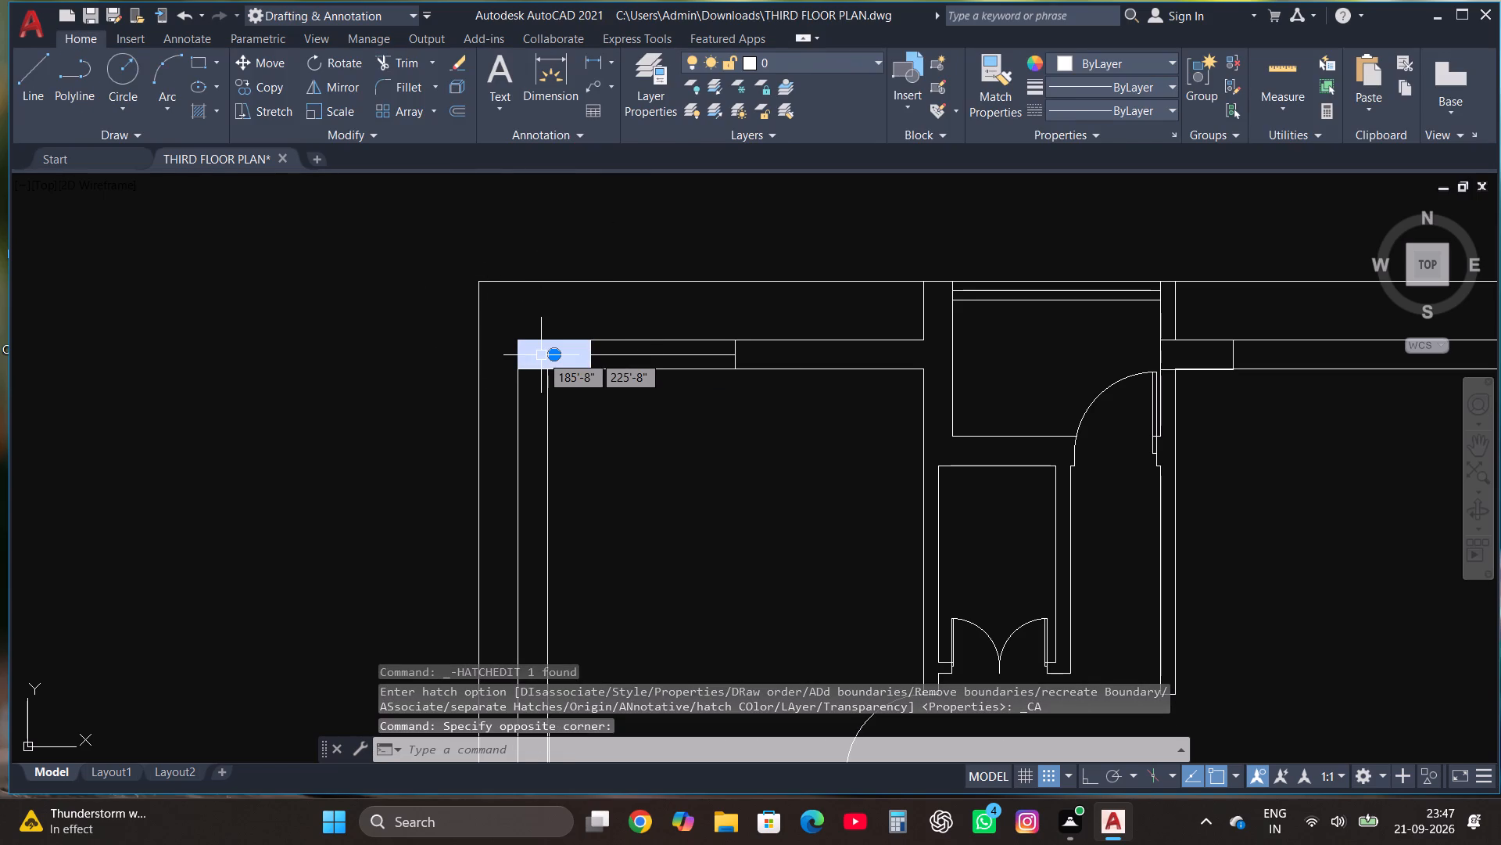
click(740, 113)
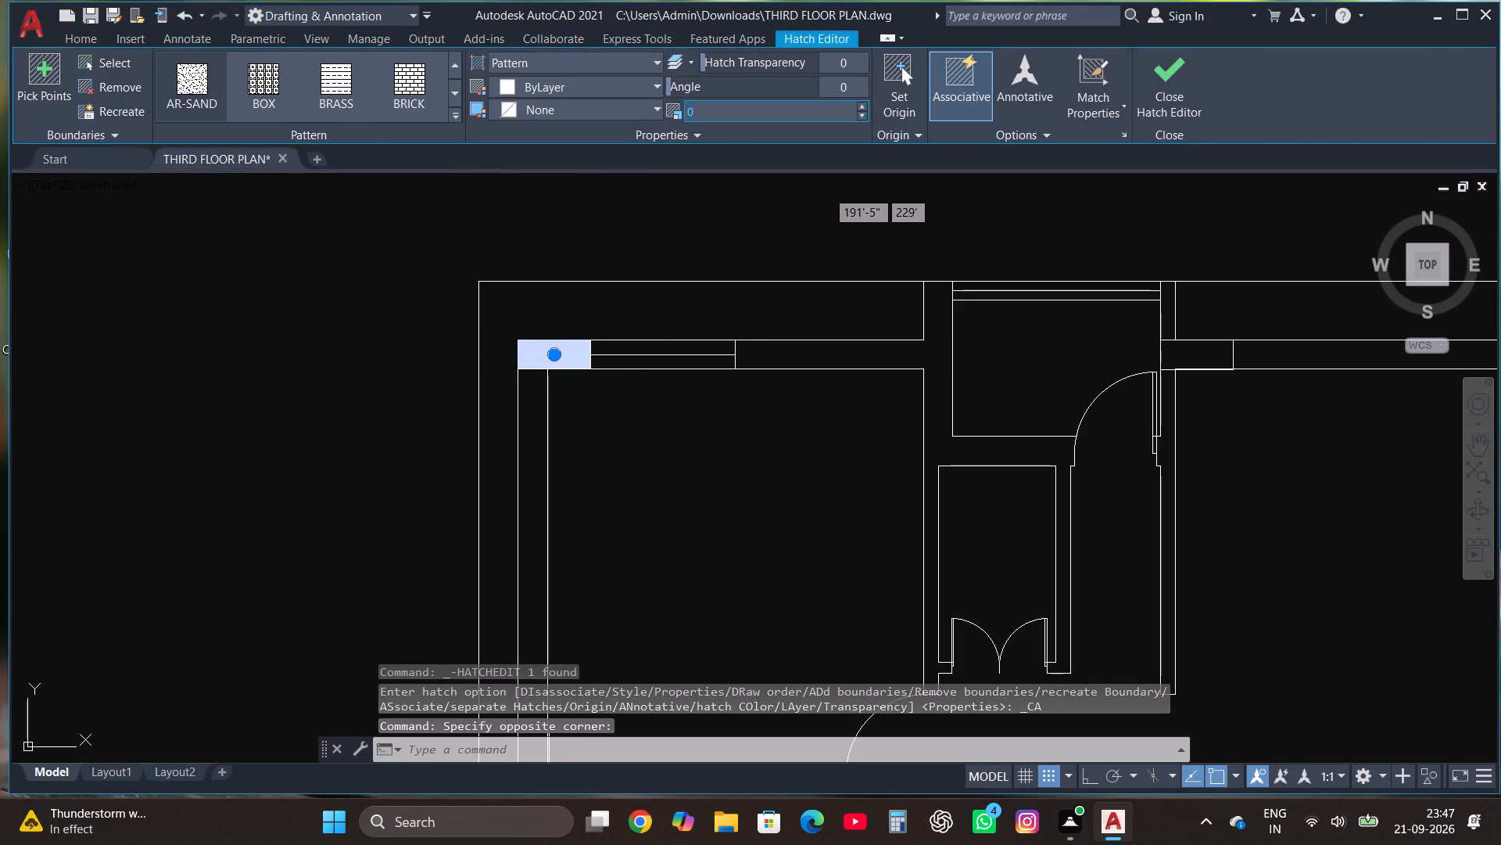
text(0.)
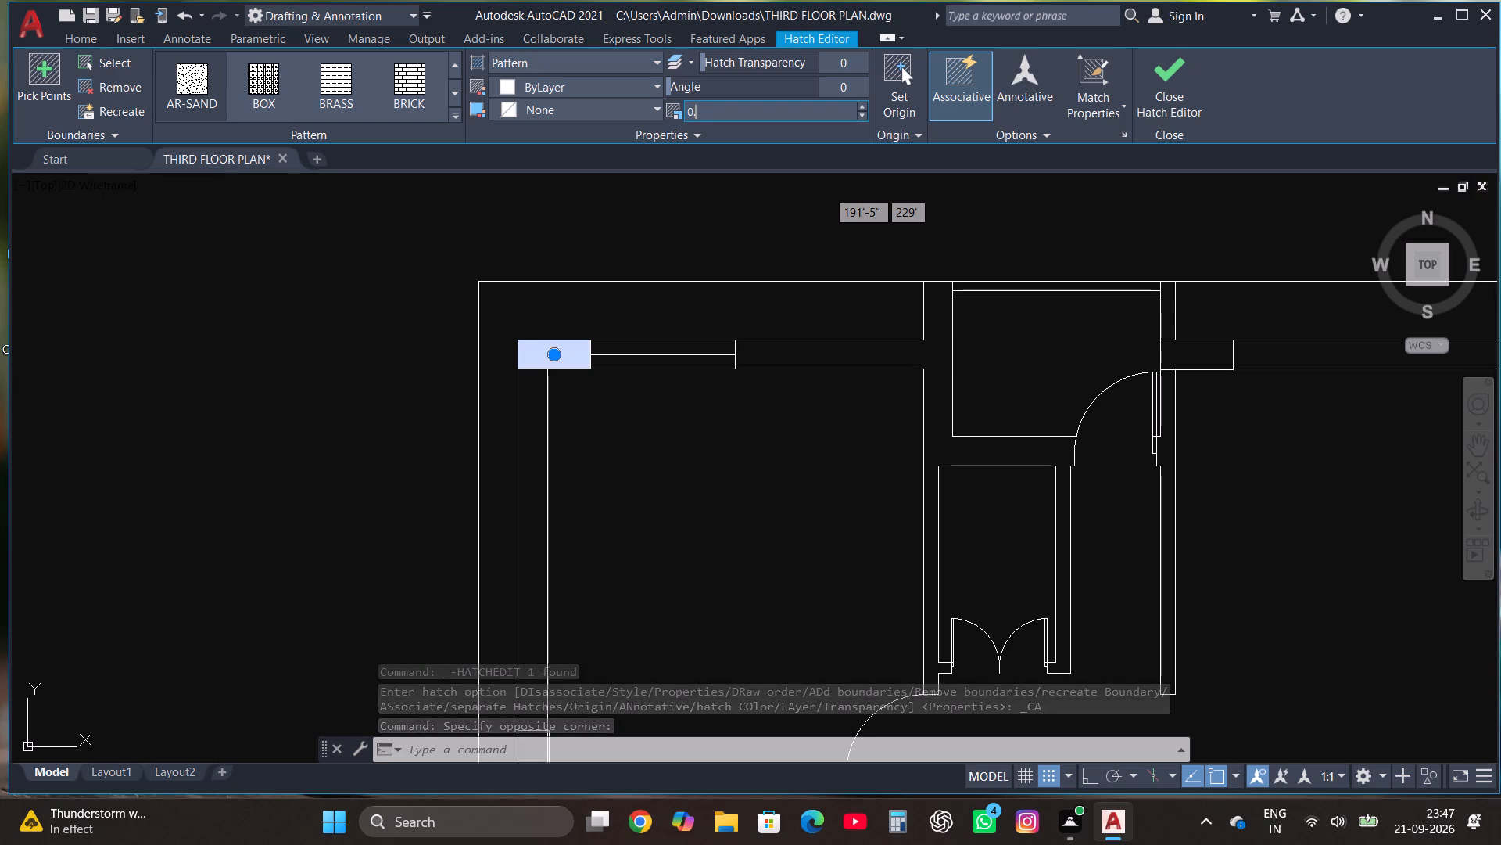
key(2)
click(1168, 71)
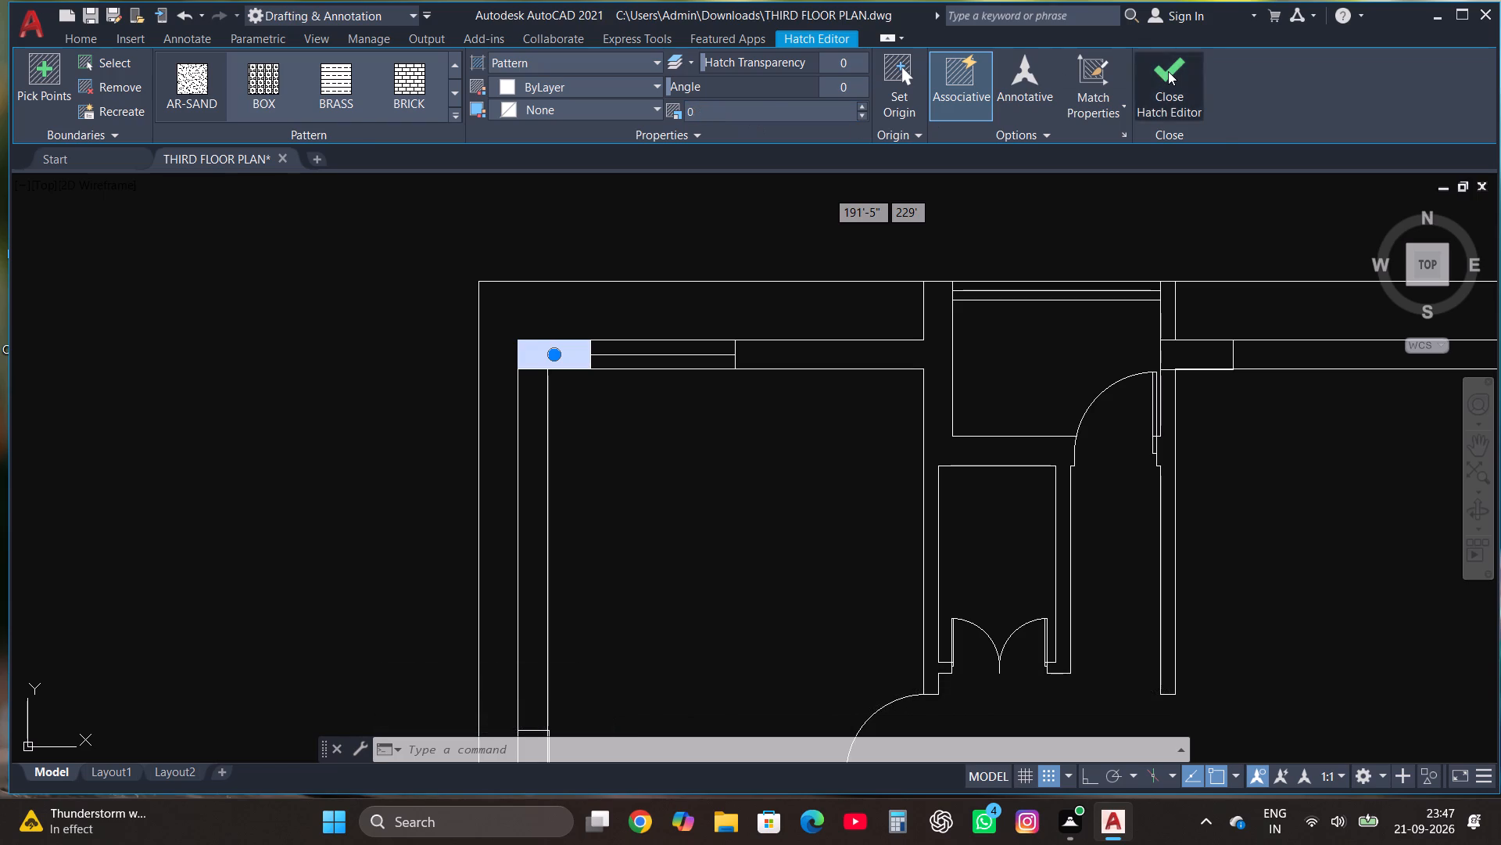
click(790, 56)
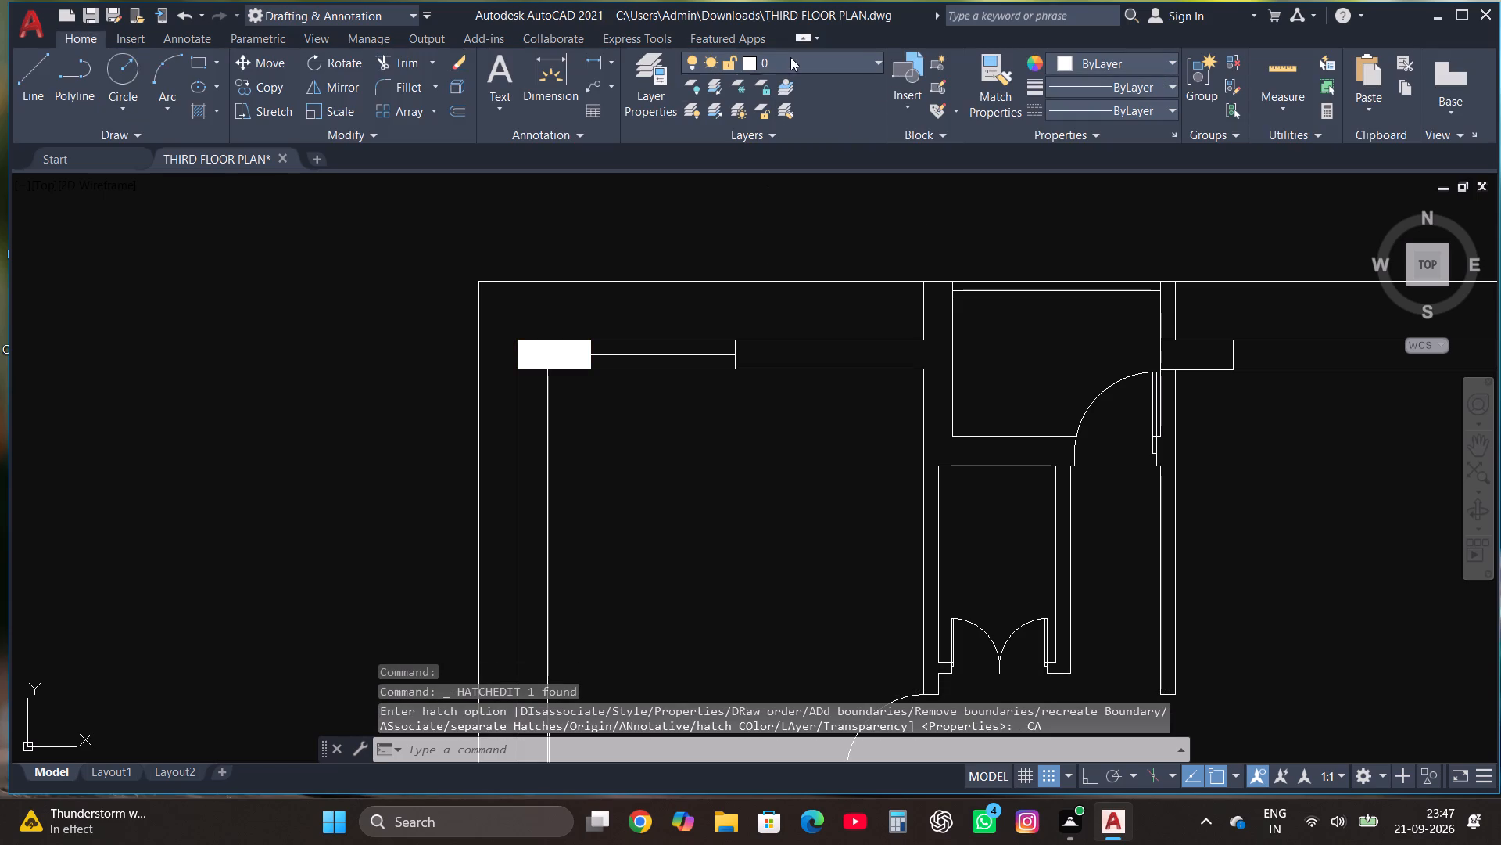
Set the scale of the AR-SAND hatch in the upper-left room's top wall to 50.
click(566, 356)
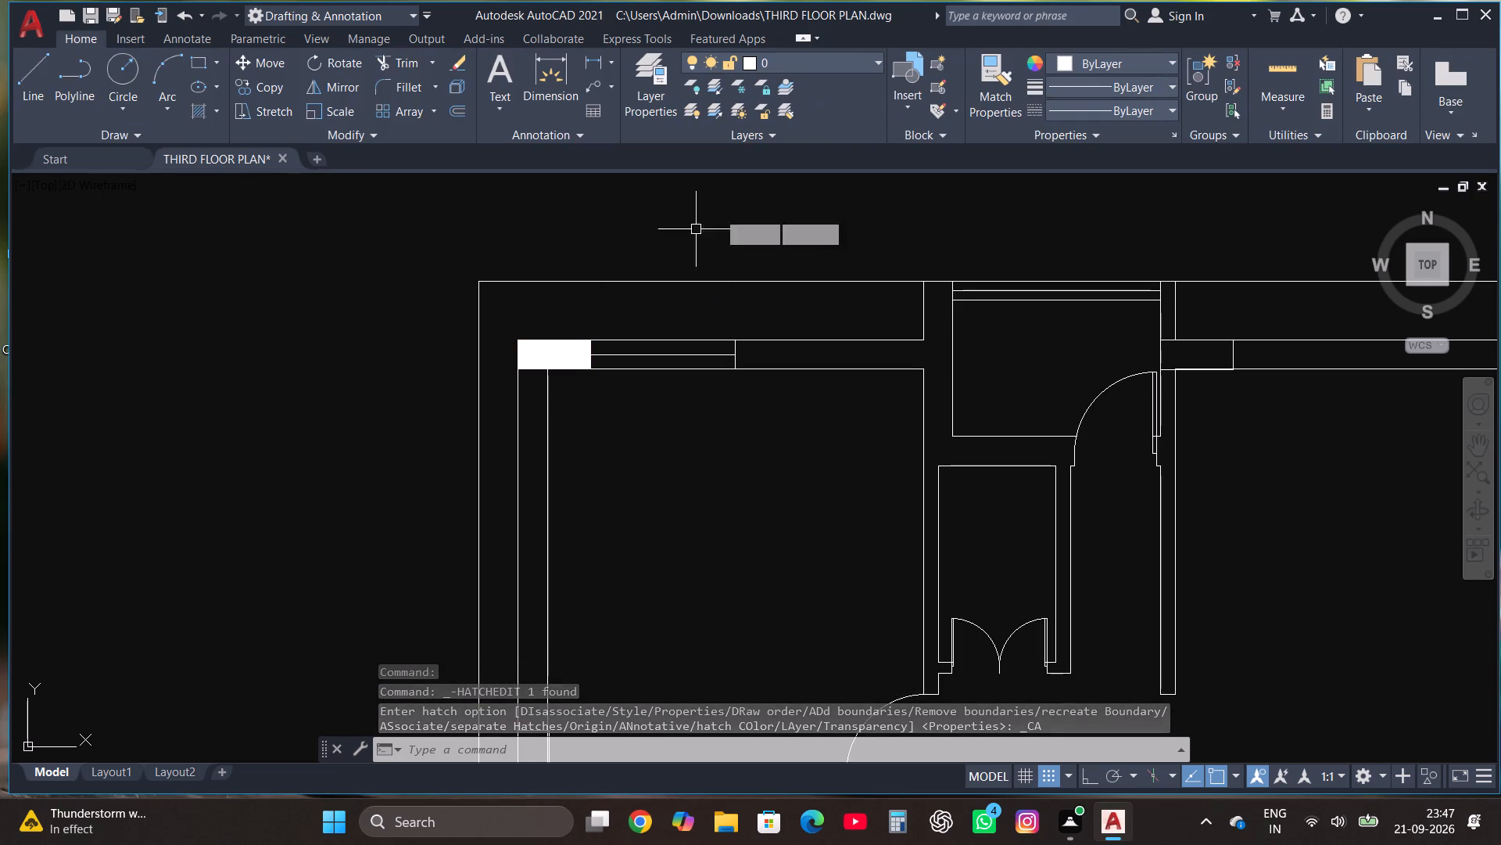
click(546, 358)
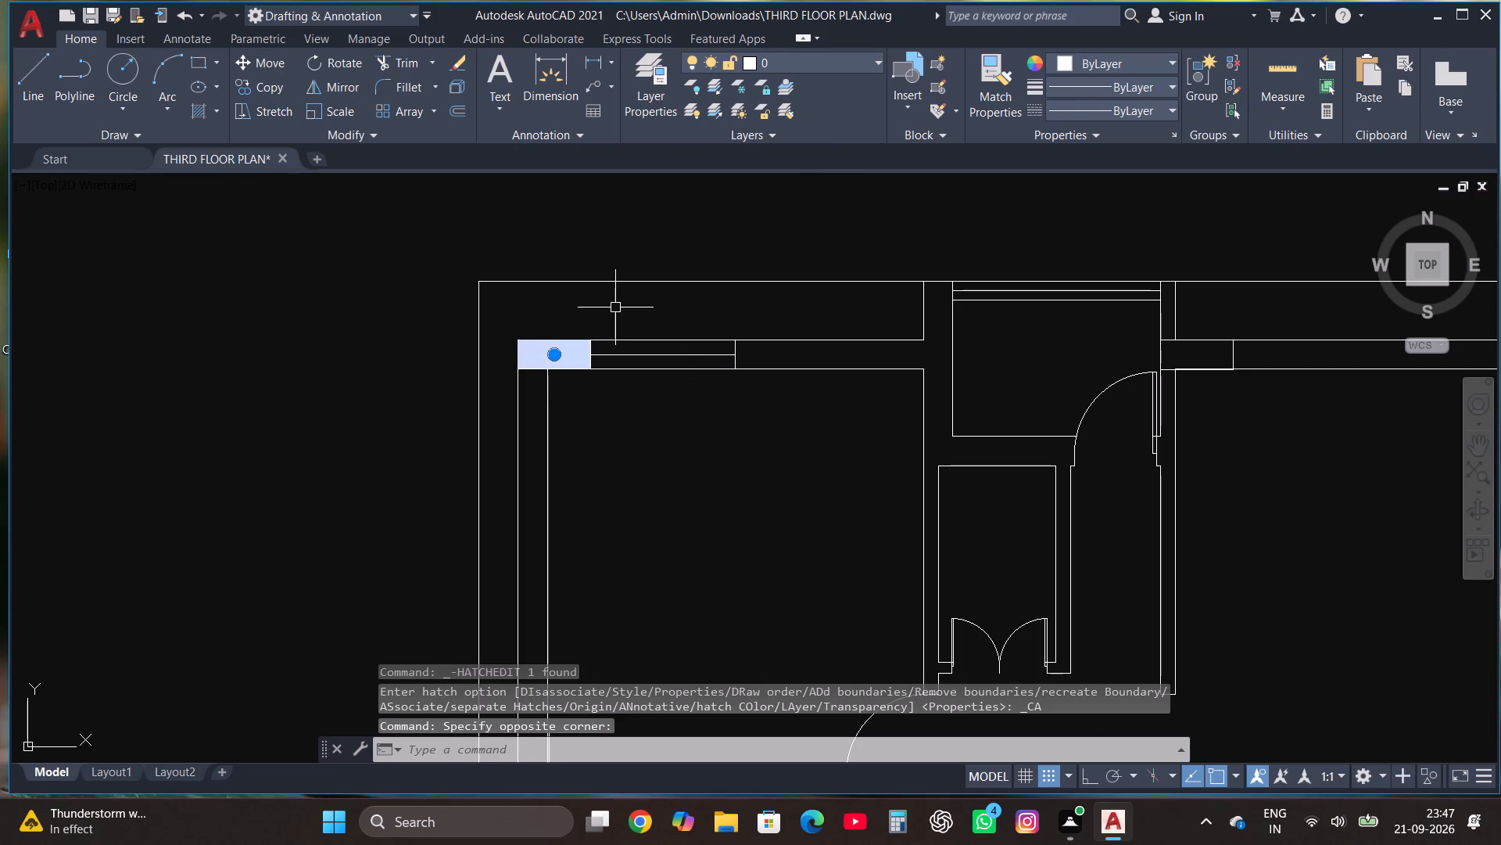
click(749, 128)
click(748, 111)
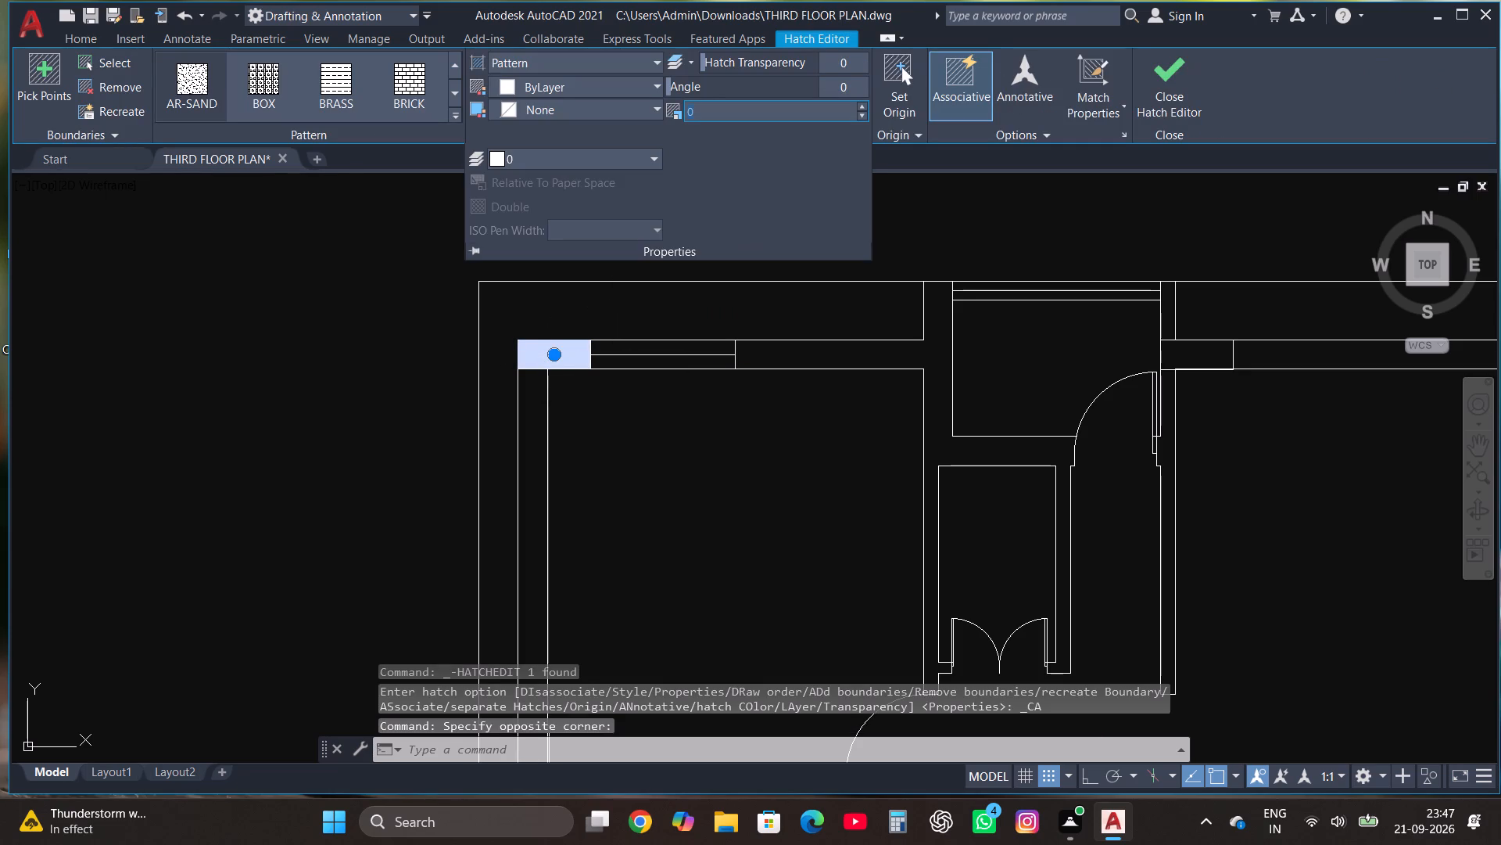
text(50)
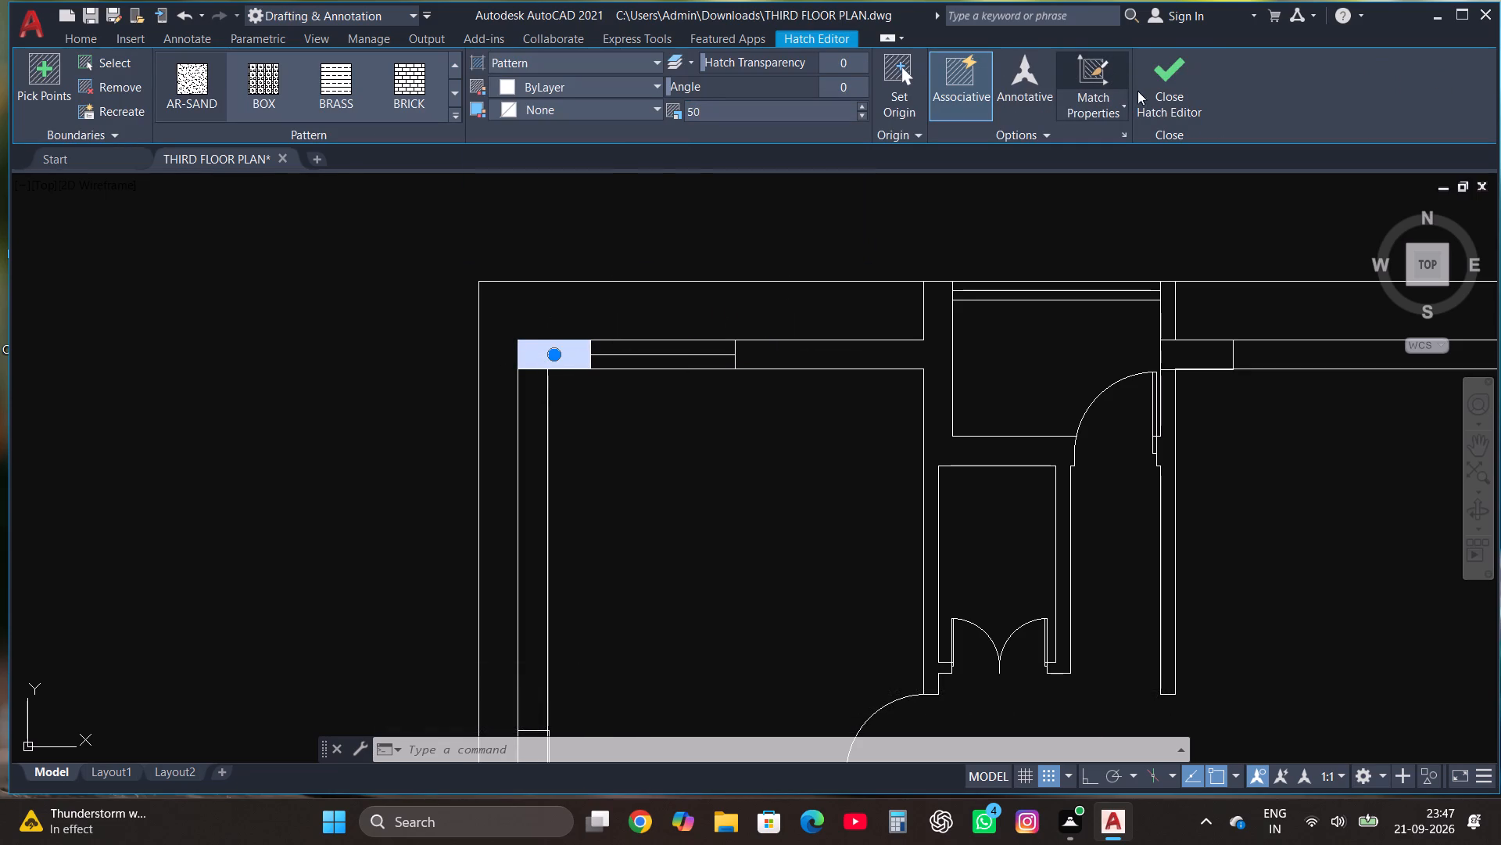
click(1147, 97)
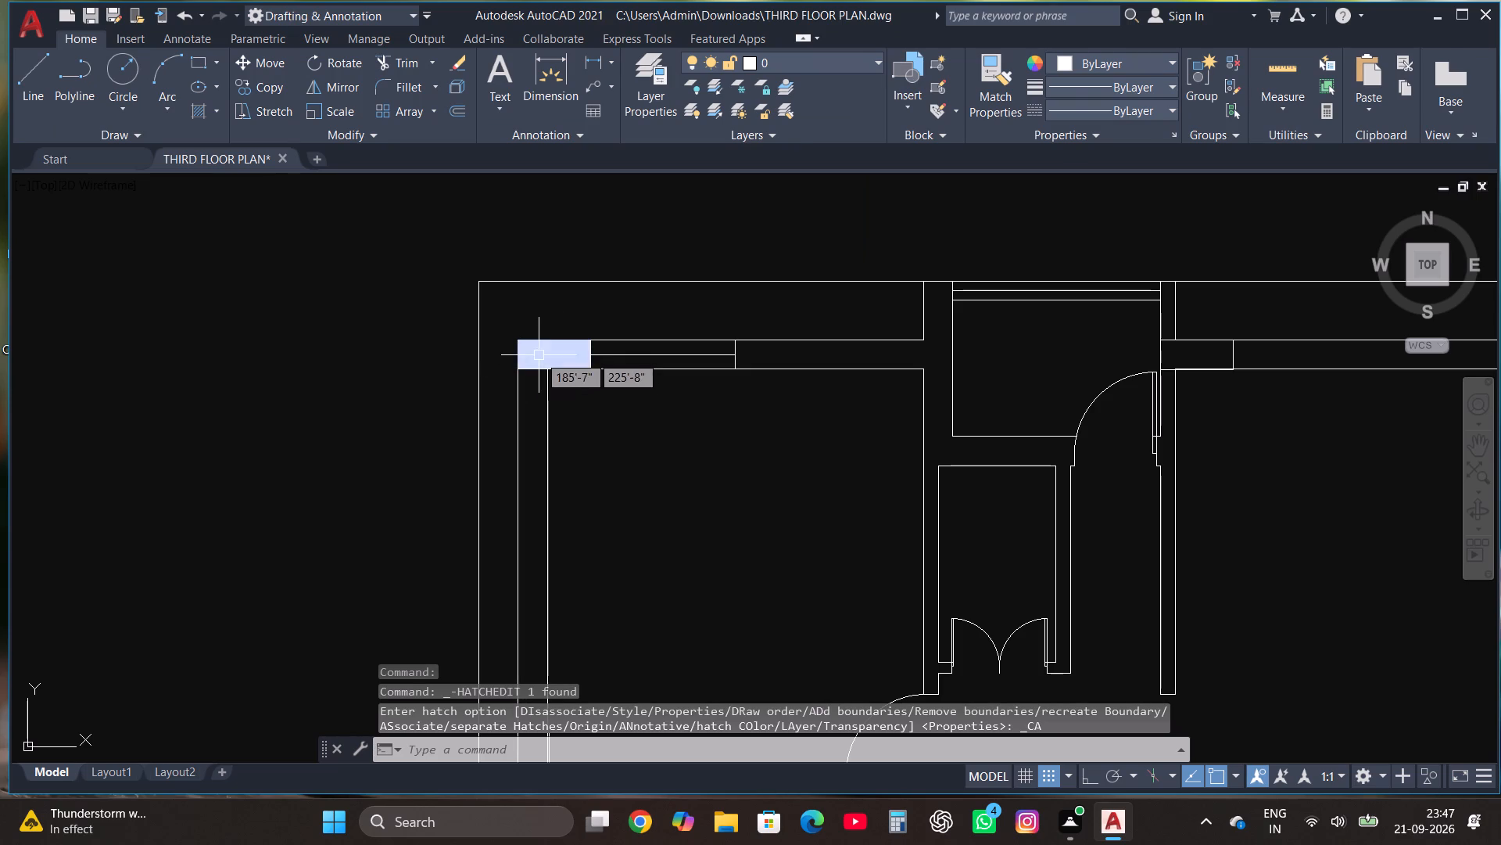
click(539, 355)
scroll(539, 357, down, 2)
scroll(576, 410, up, 1)
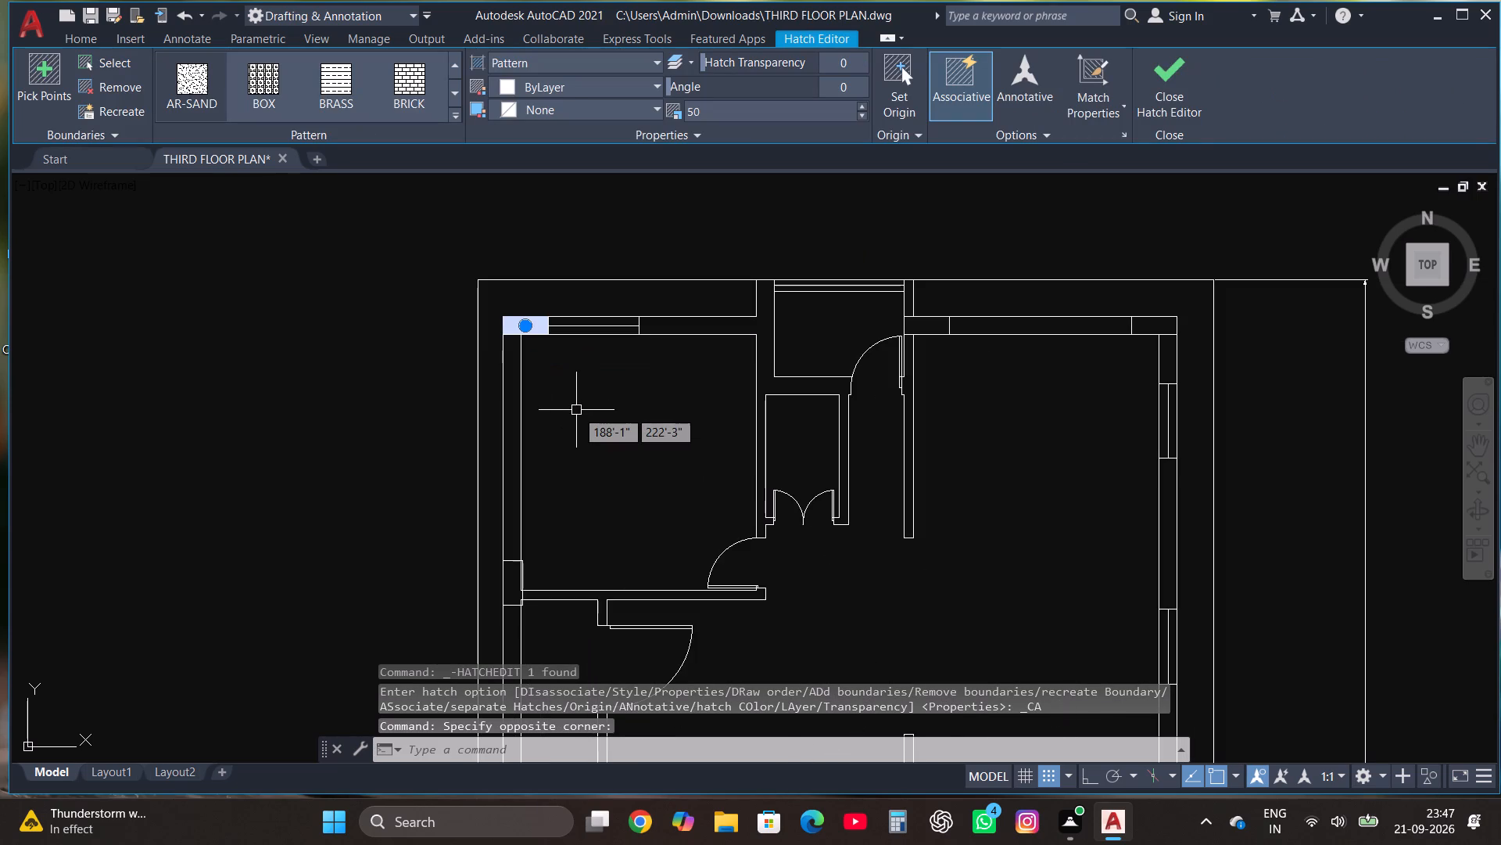
key(Escape)
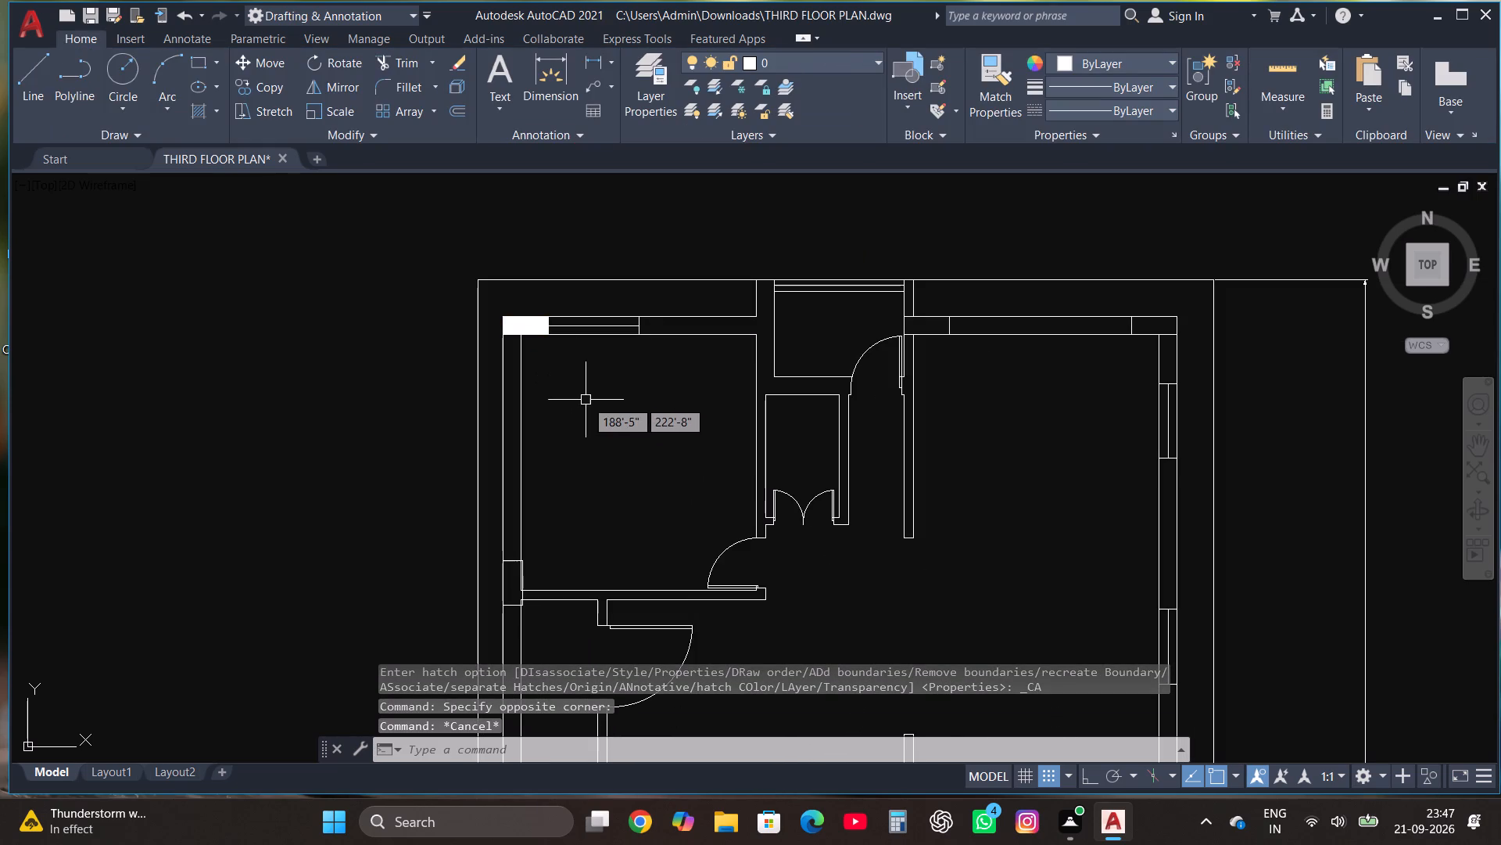
Start an AR-SAND hatch at scale 5, filling both end segments of the upper-right room's top wall and the column in the plan's left wall.
scroll(551, 349, up, 3)
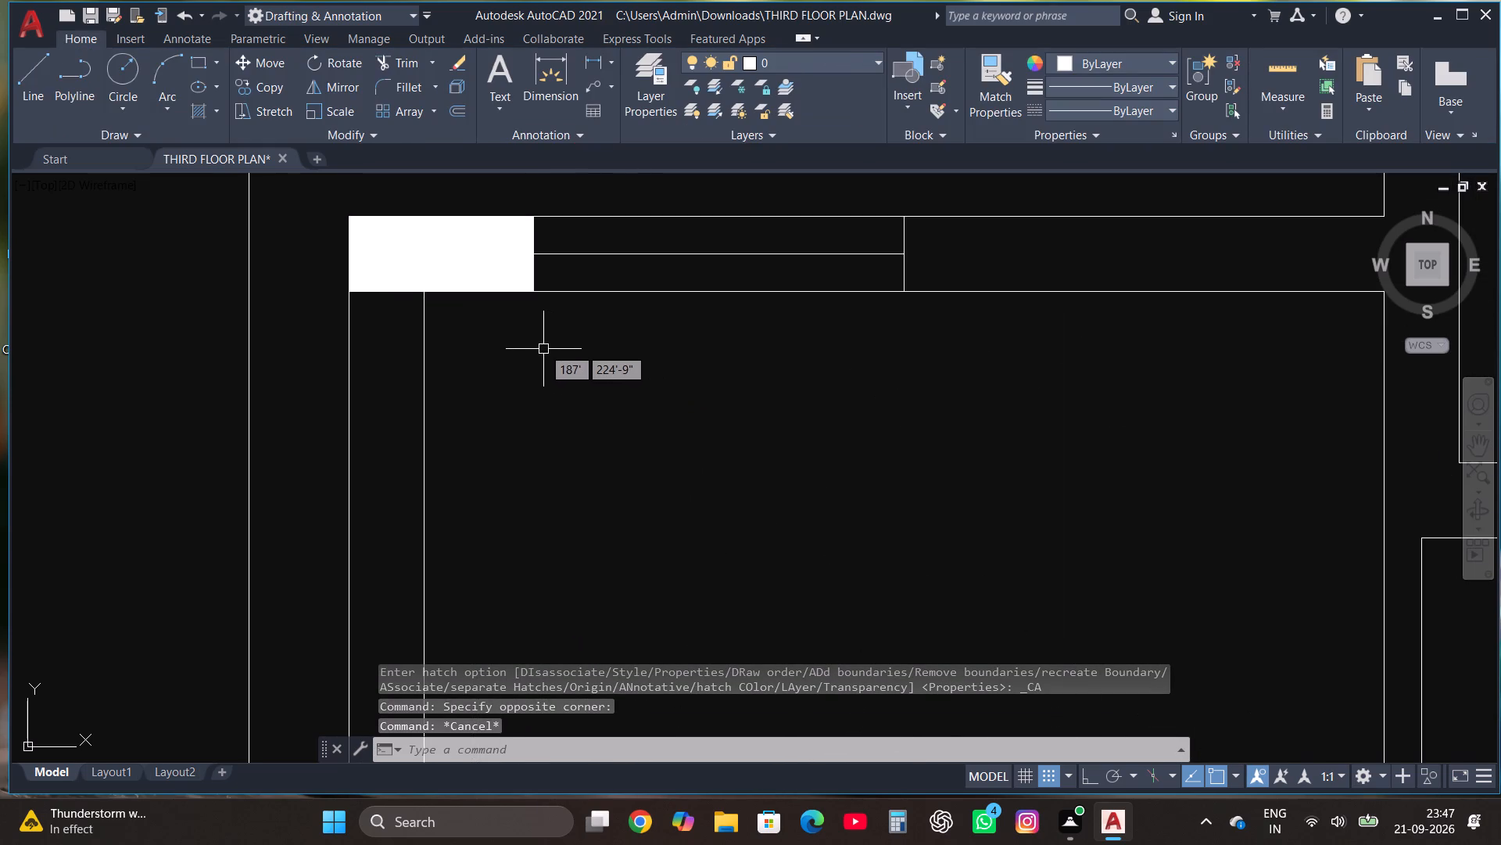
scroll(529, 343, down, 2)
scroll(537, 406, down, 2)
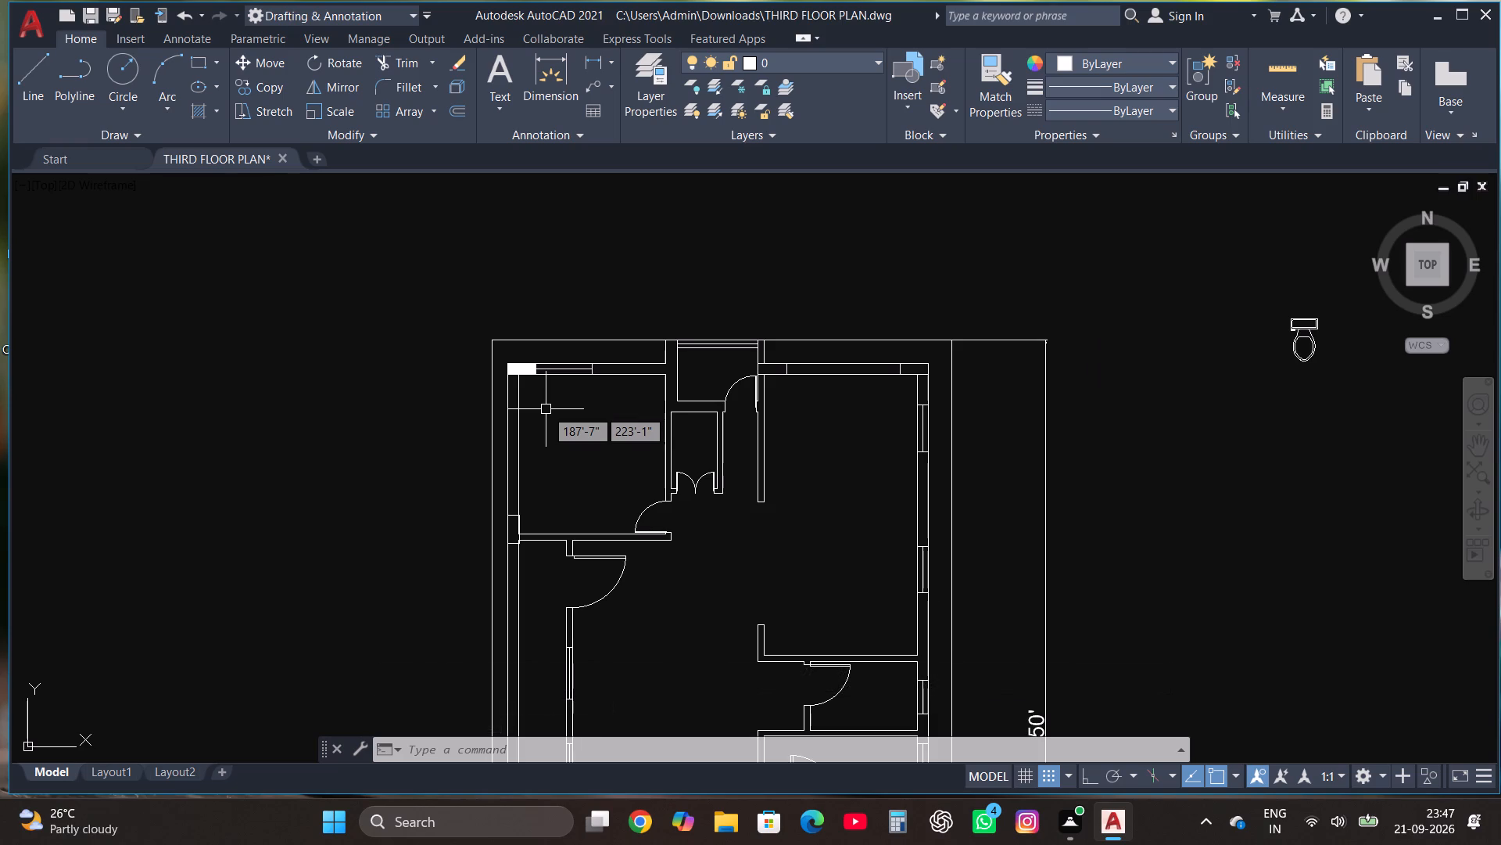
key(h)
key(a)
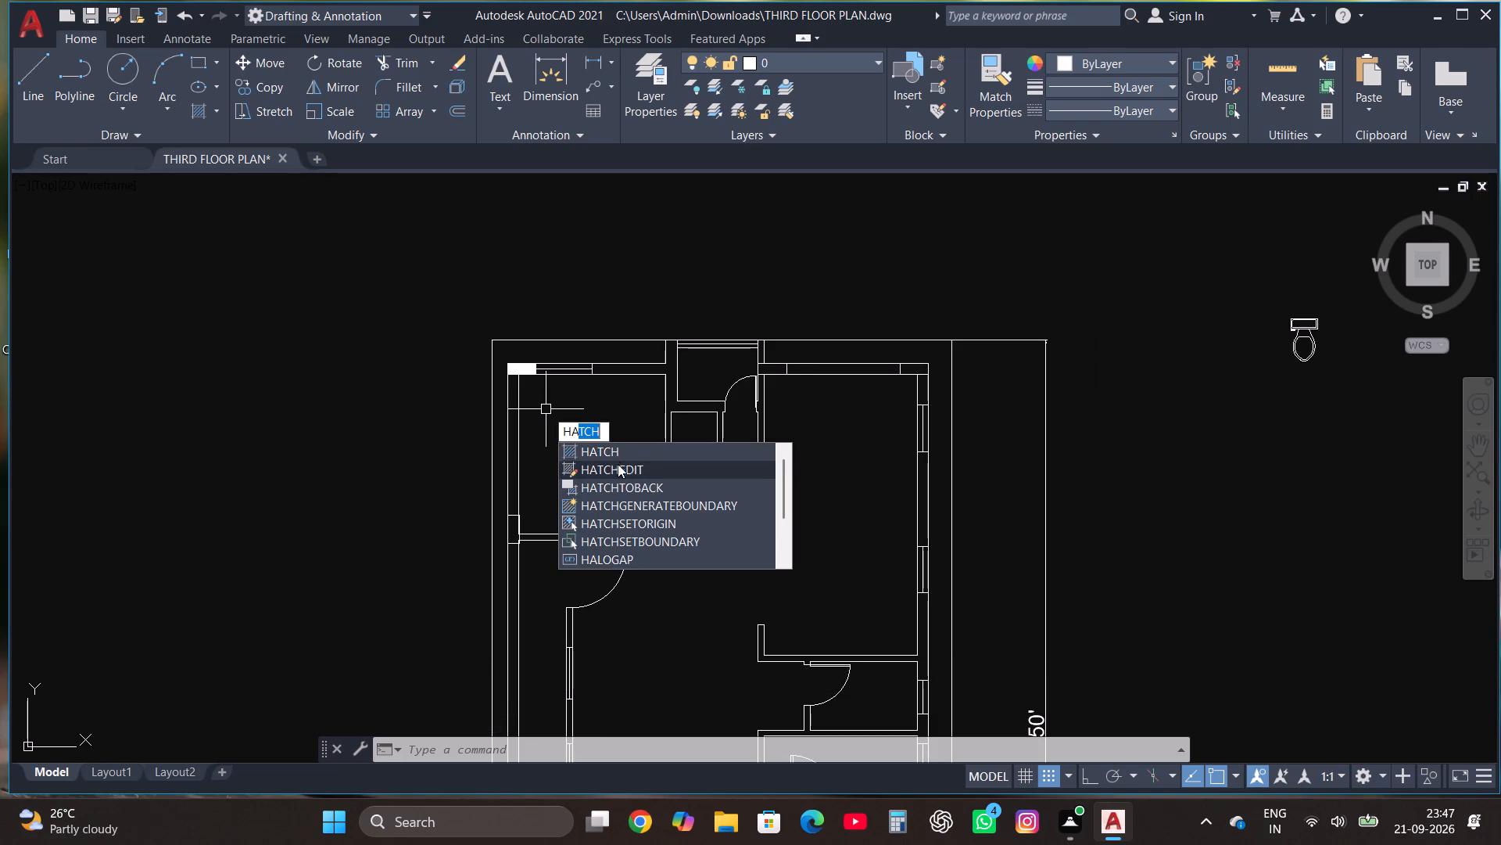
click(617, 444)
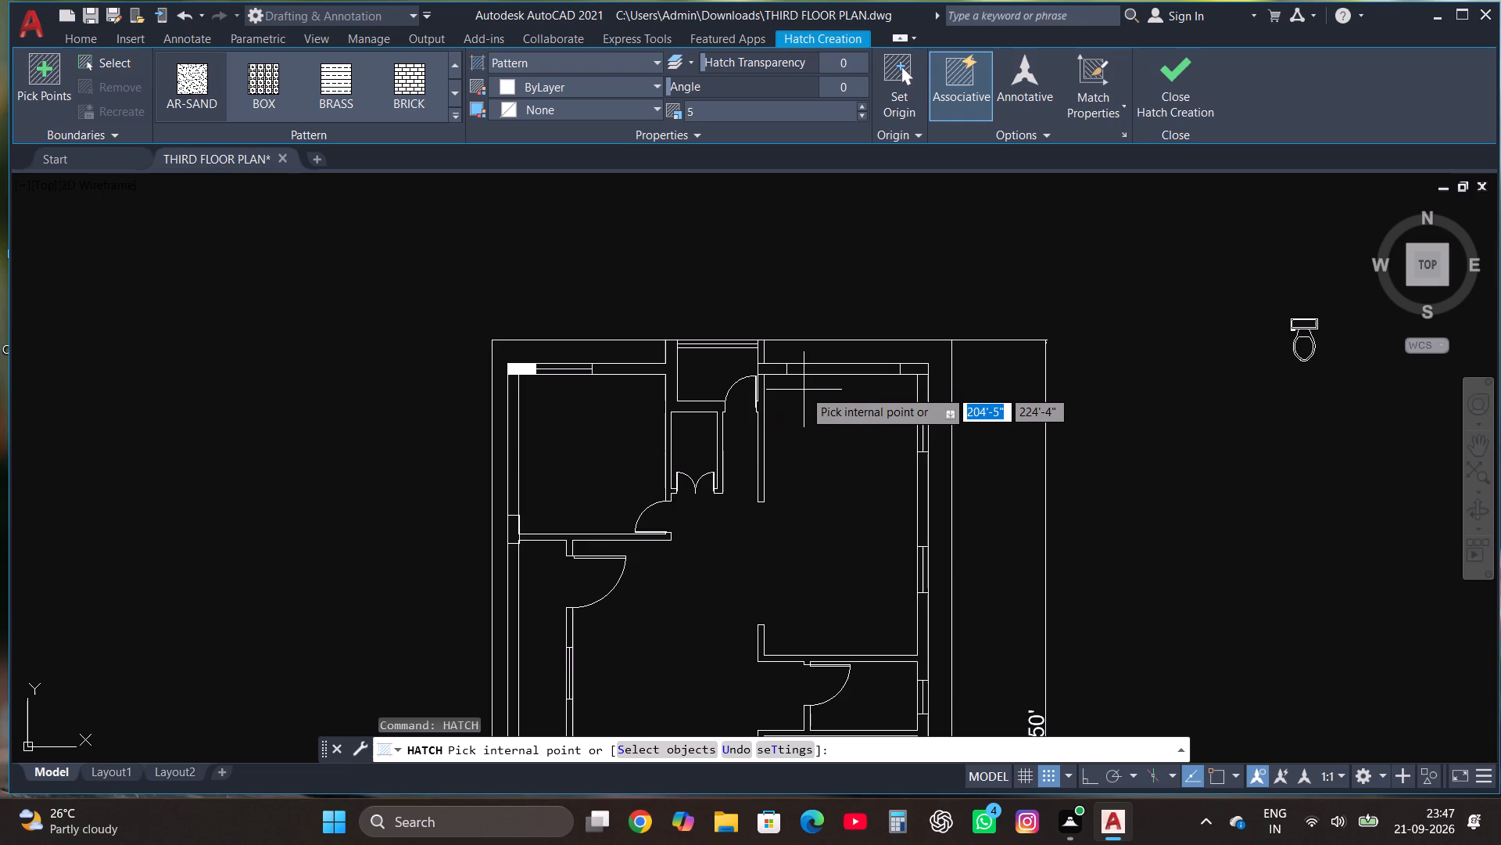
scroll(822, 381, up, 1)
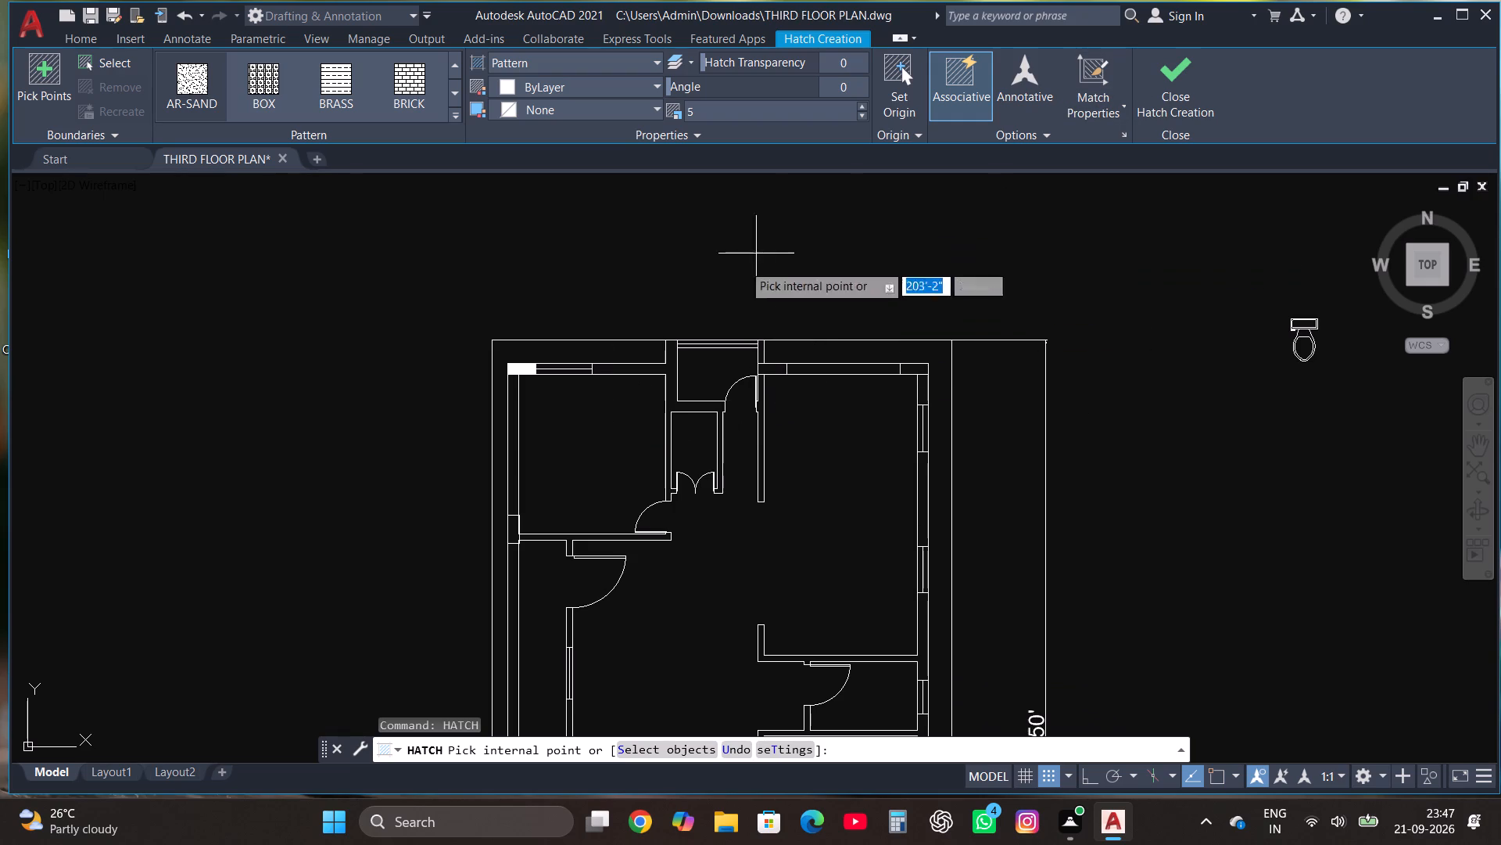
scroll(770, 368, up, 2)
click(769, 368)
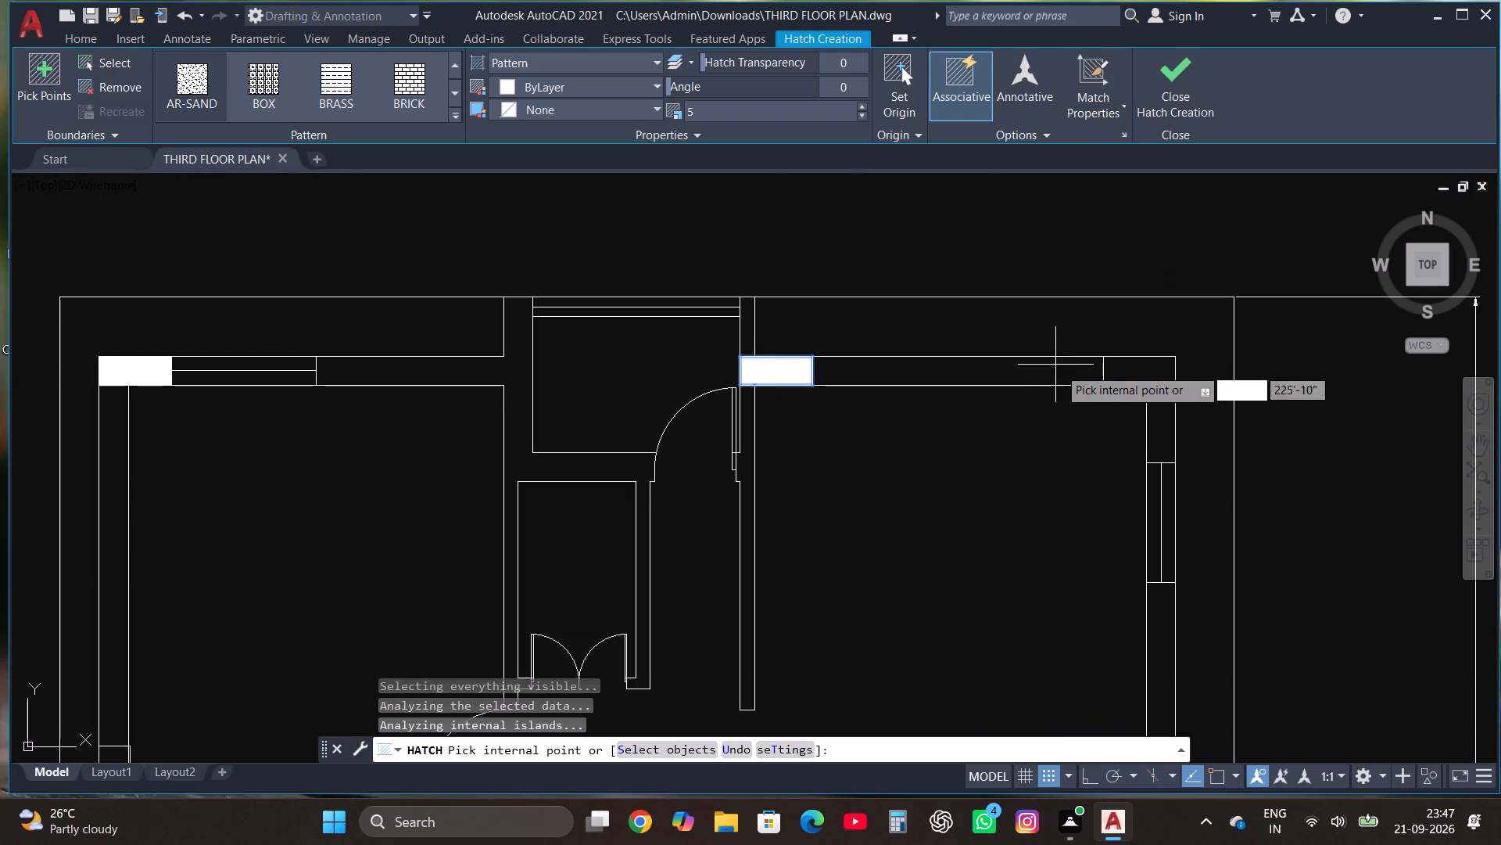
click(1127, 374)
scroll(789, 228, down, 2)
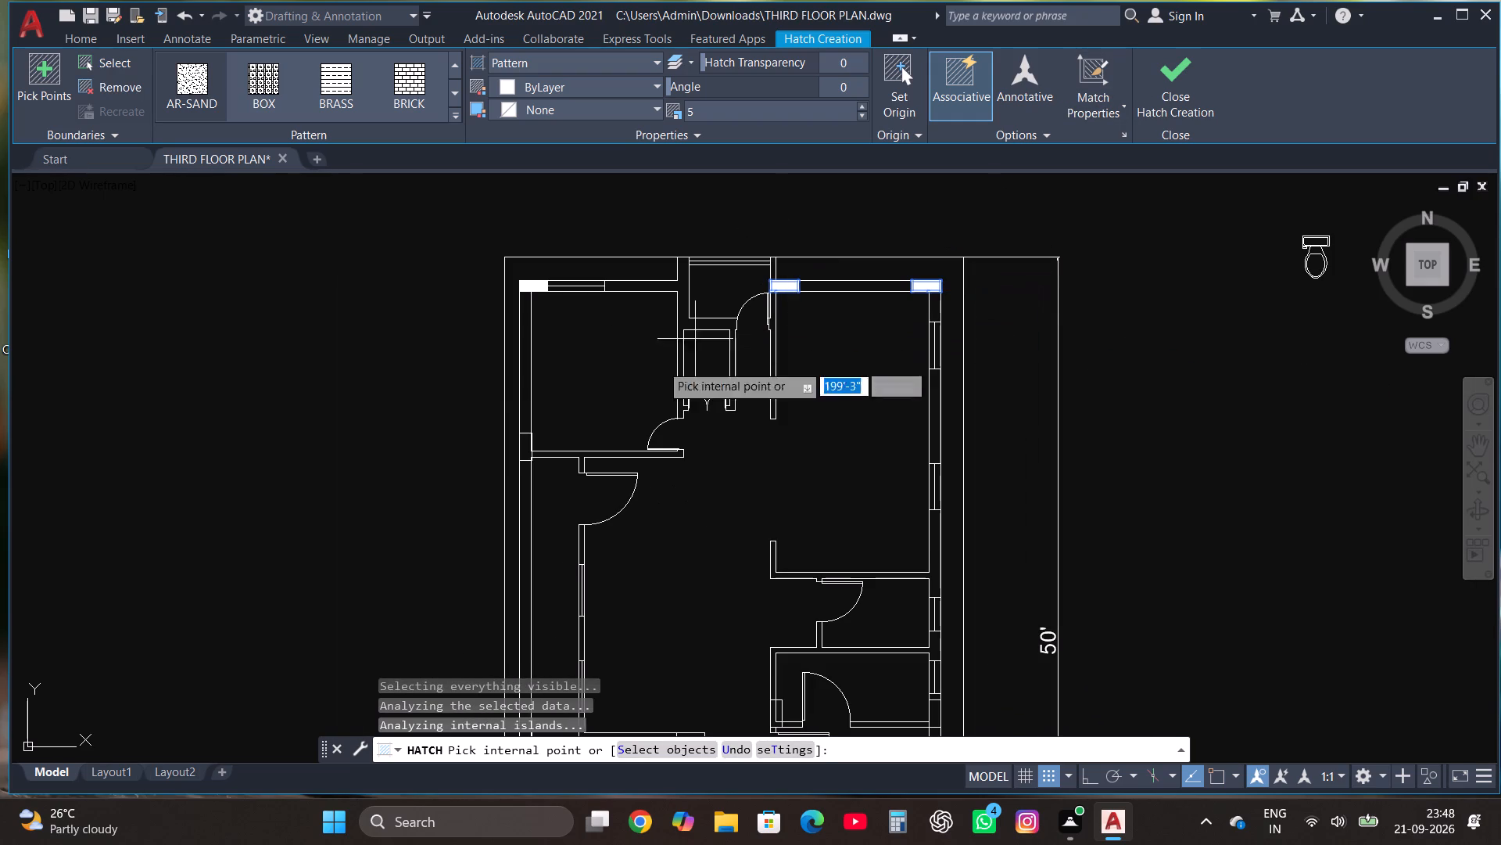
scroll(529, 443, up, 3)
click(516, 444)
Add the lower-left corner column and the two columns at the interior wall junctions along the bottom wall to the AR-SAND hatch.
scroll(549, 371, down, 3)
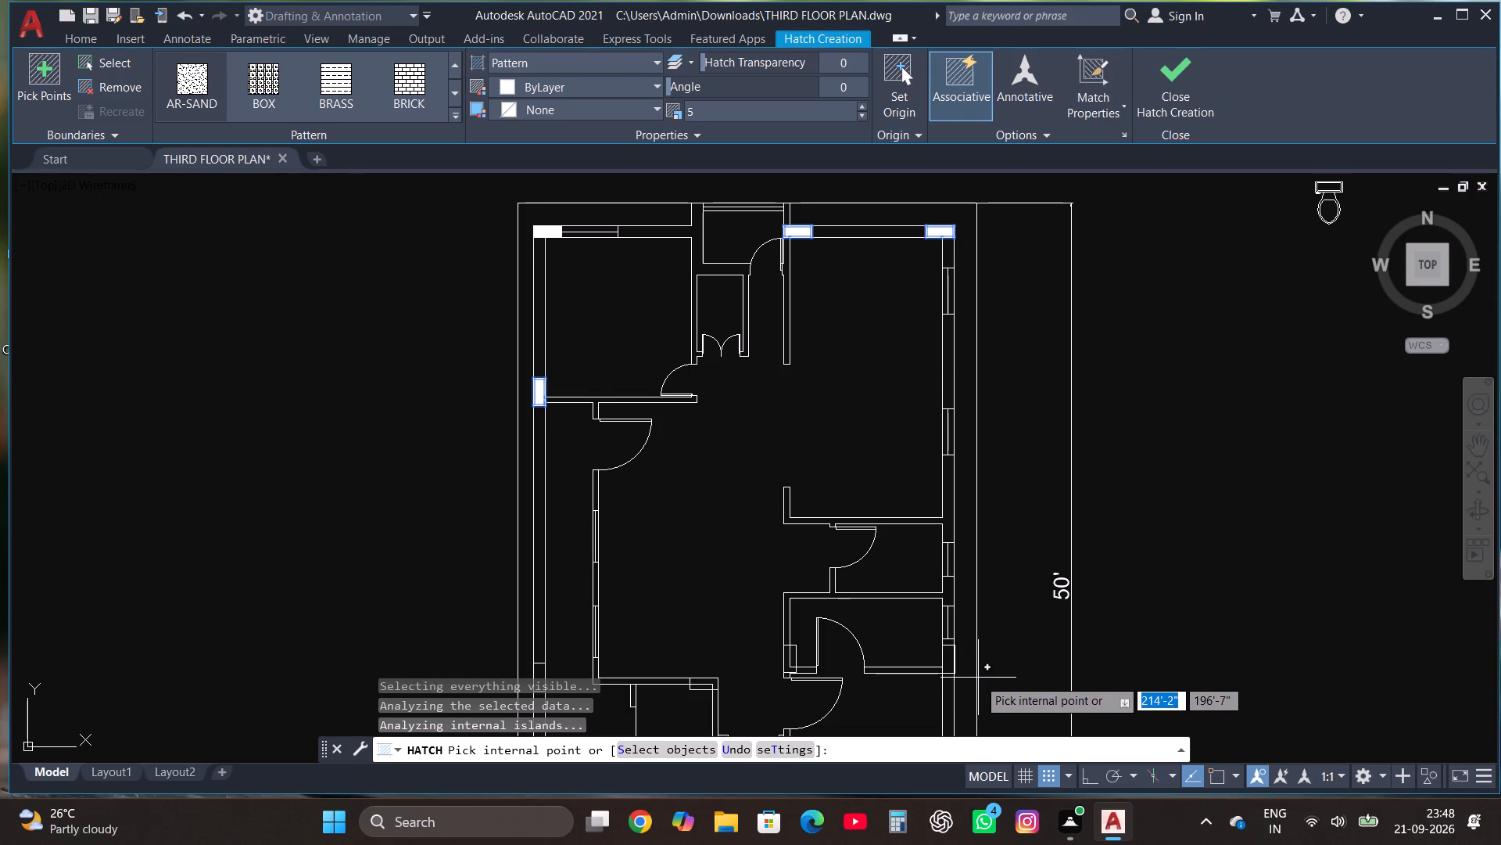
scroll(959, 396, down, 3)
scroll(851, 623, up, 1)
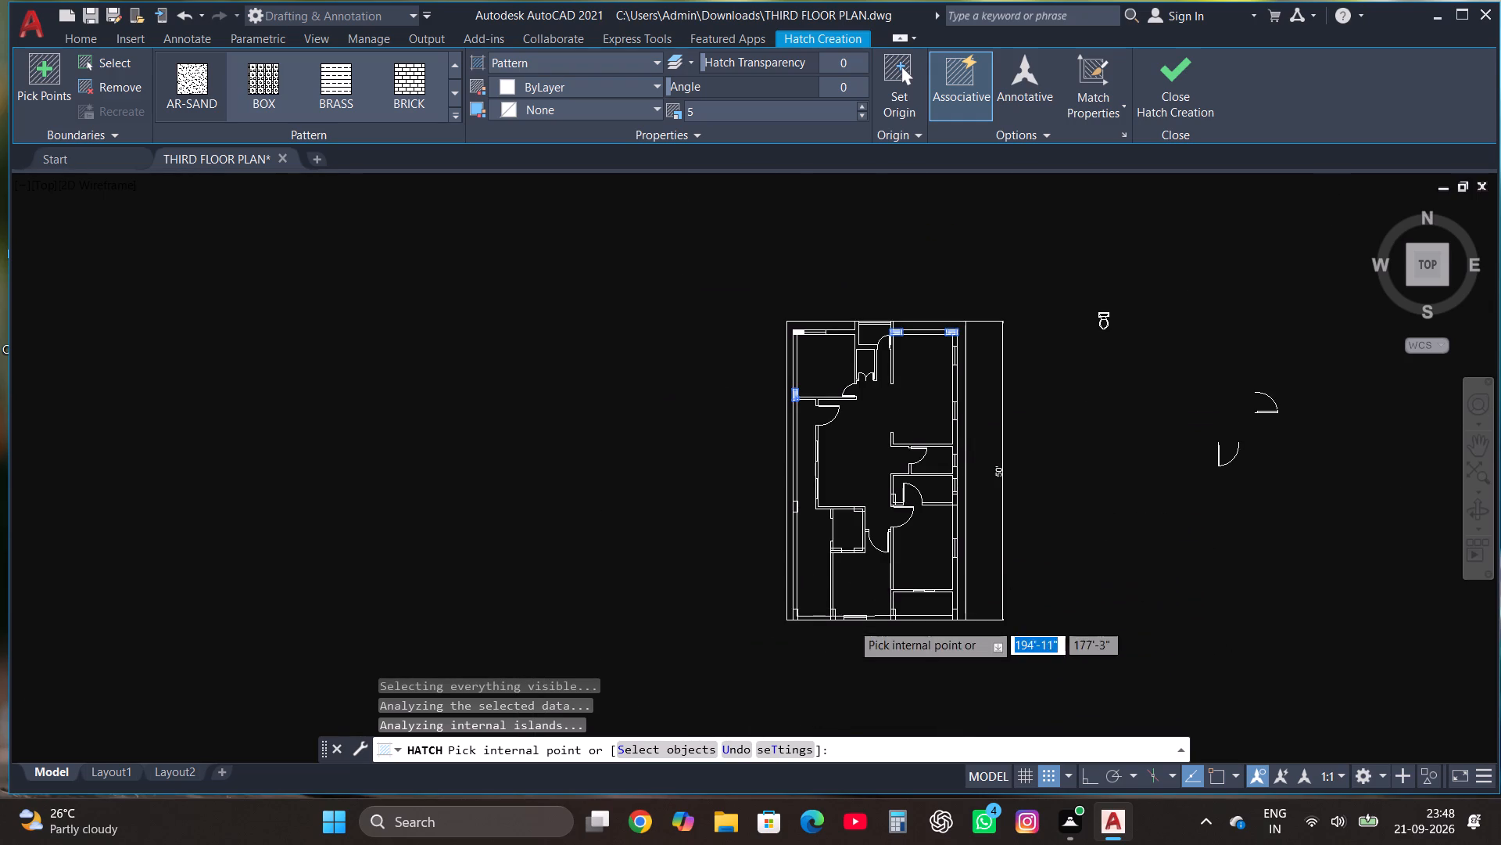
scroll(851, 623, up, 3)
click(506, 577)
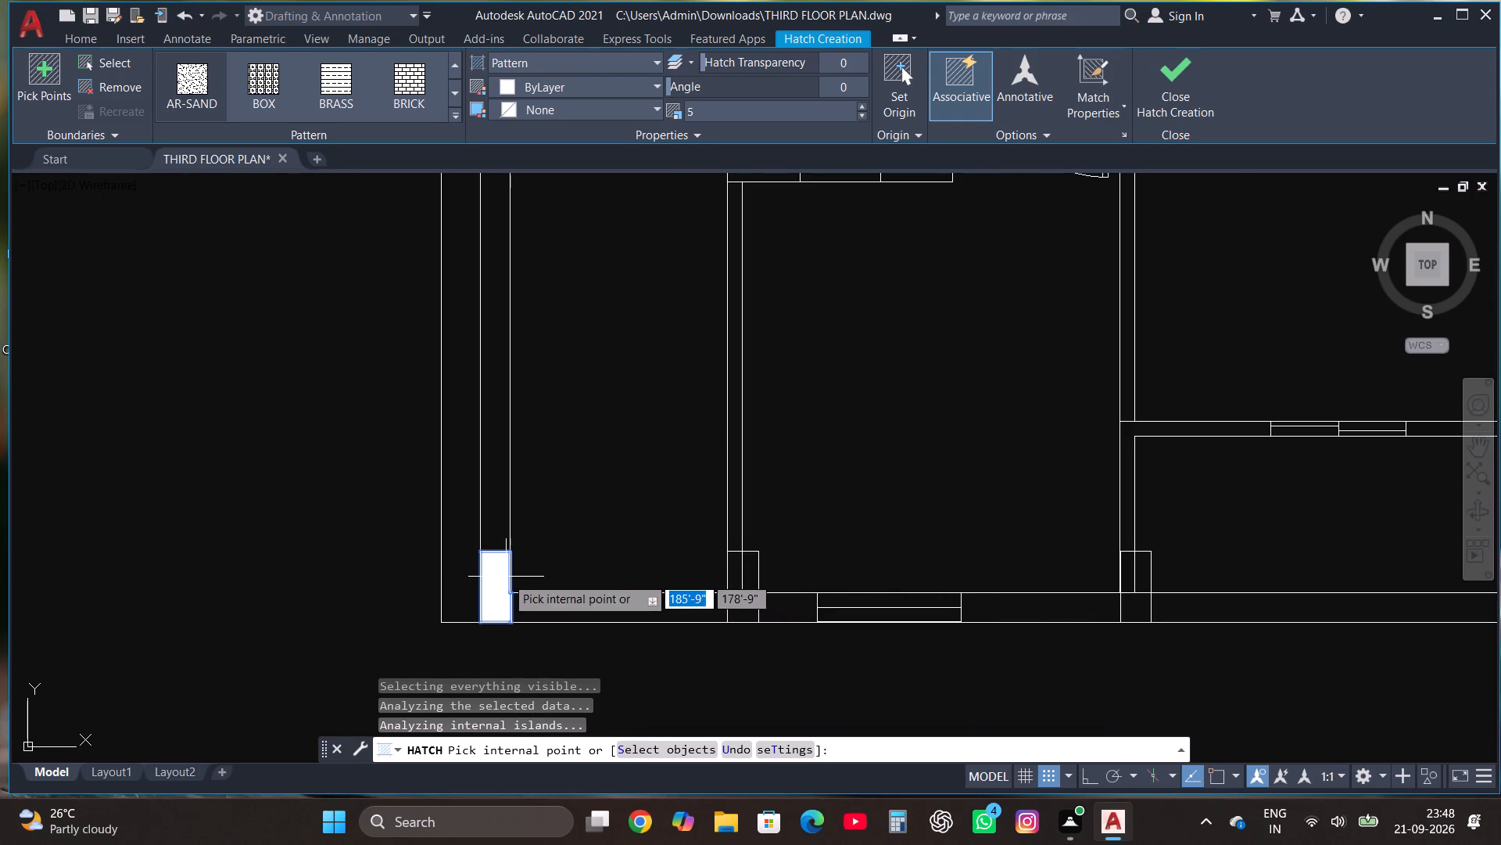
click(737, 580)
click(750, 581)
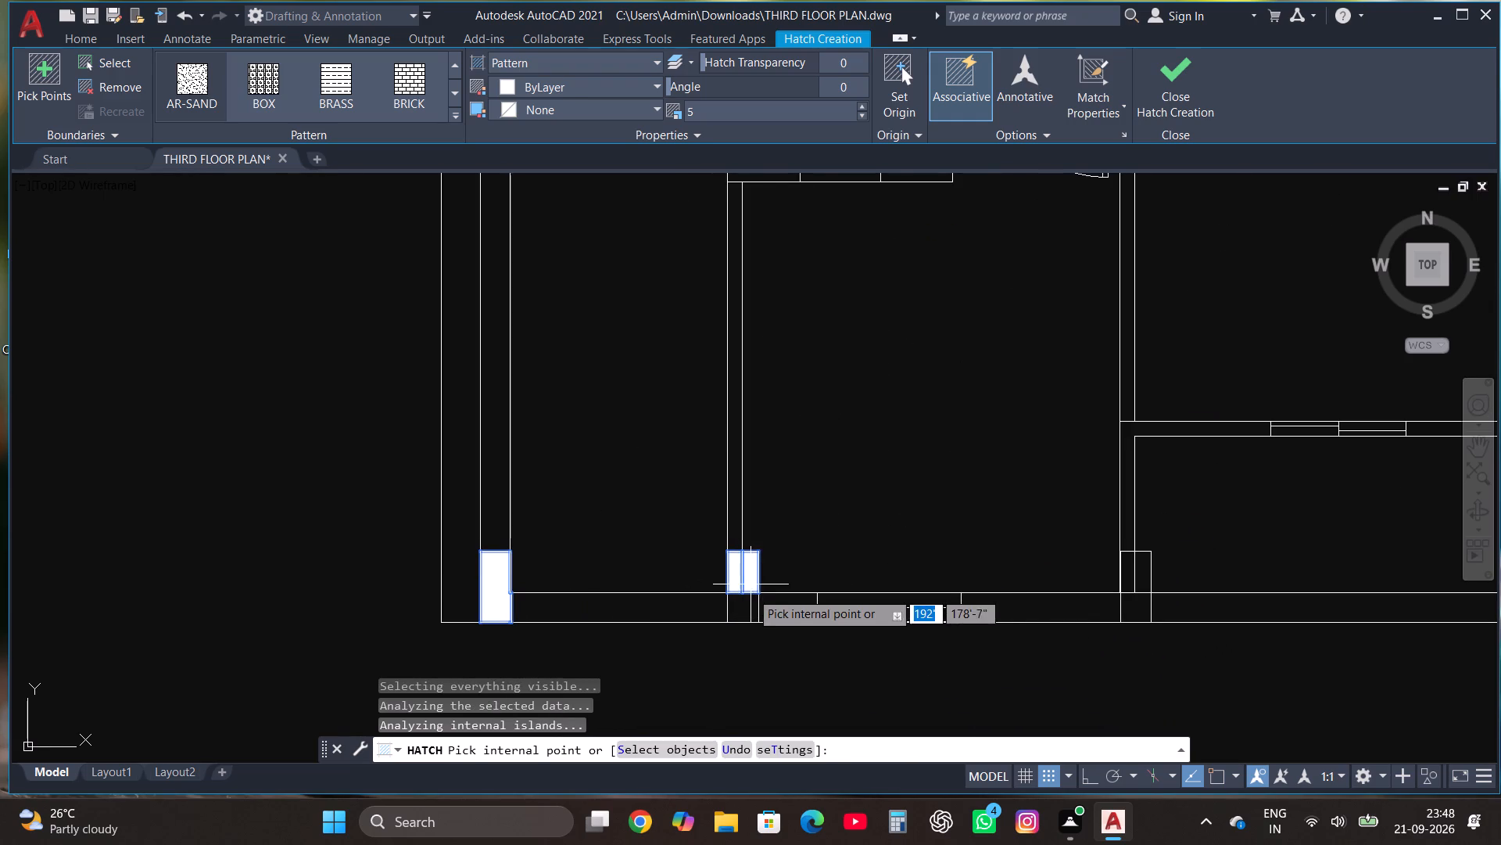
click(742, 613)
click(1144, 582)
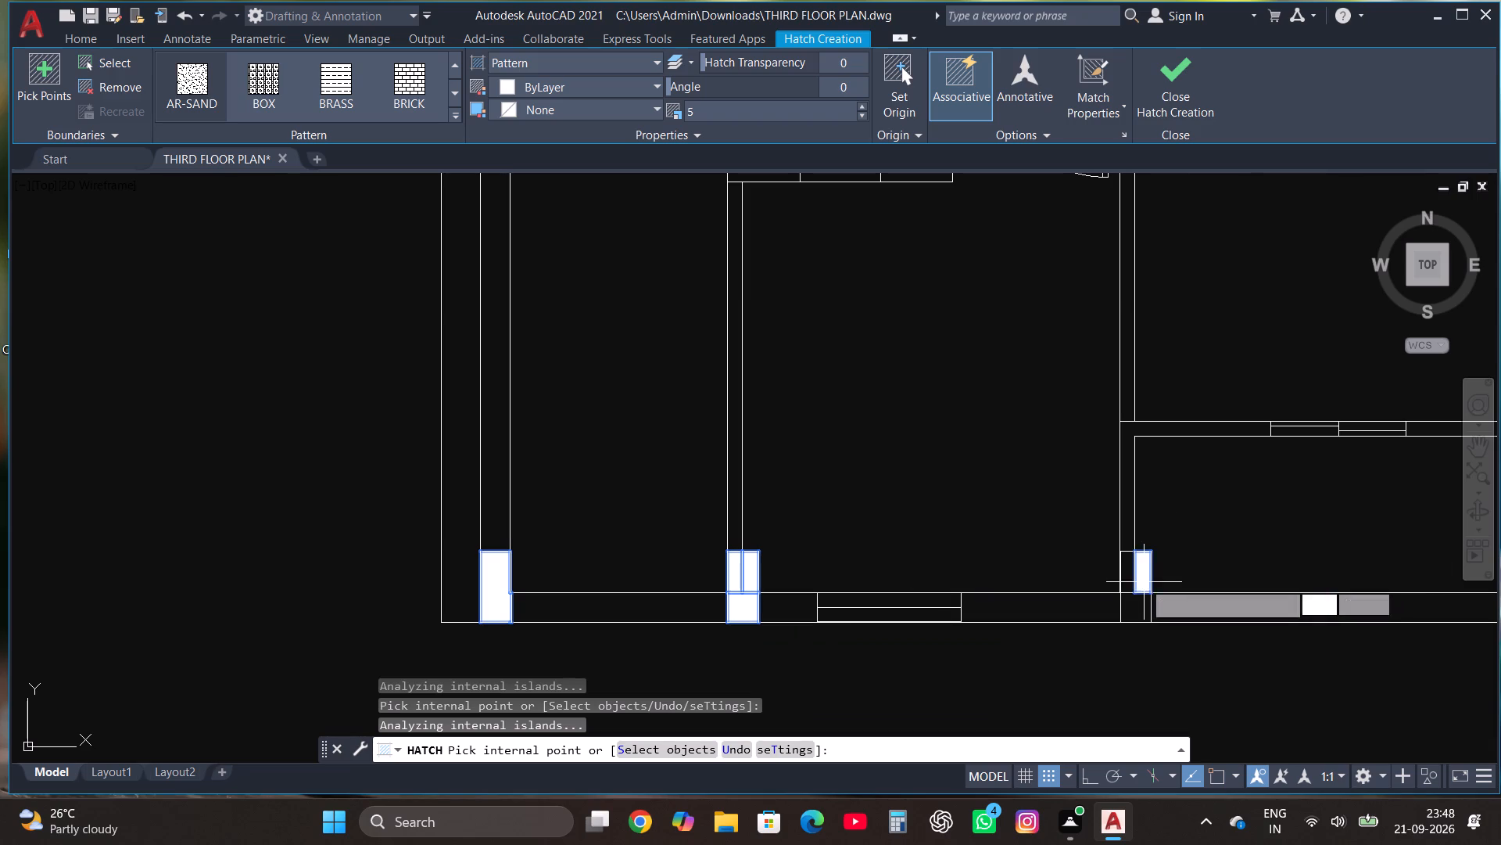
click(1131, 574)
click(1131, 607)
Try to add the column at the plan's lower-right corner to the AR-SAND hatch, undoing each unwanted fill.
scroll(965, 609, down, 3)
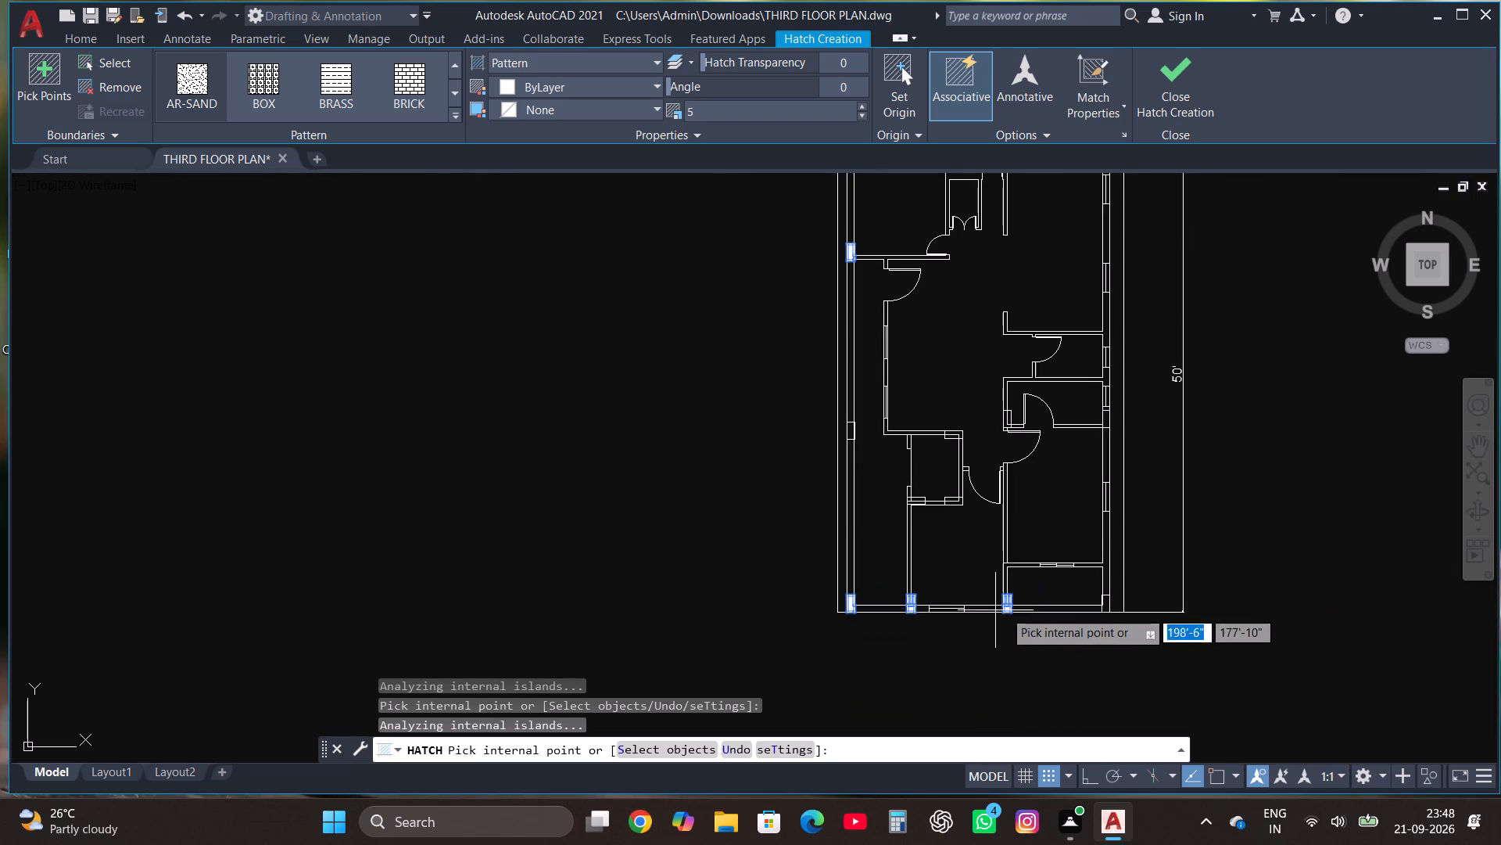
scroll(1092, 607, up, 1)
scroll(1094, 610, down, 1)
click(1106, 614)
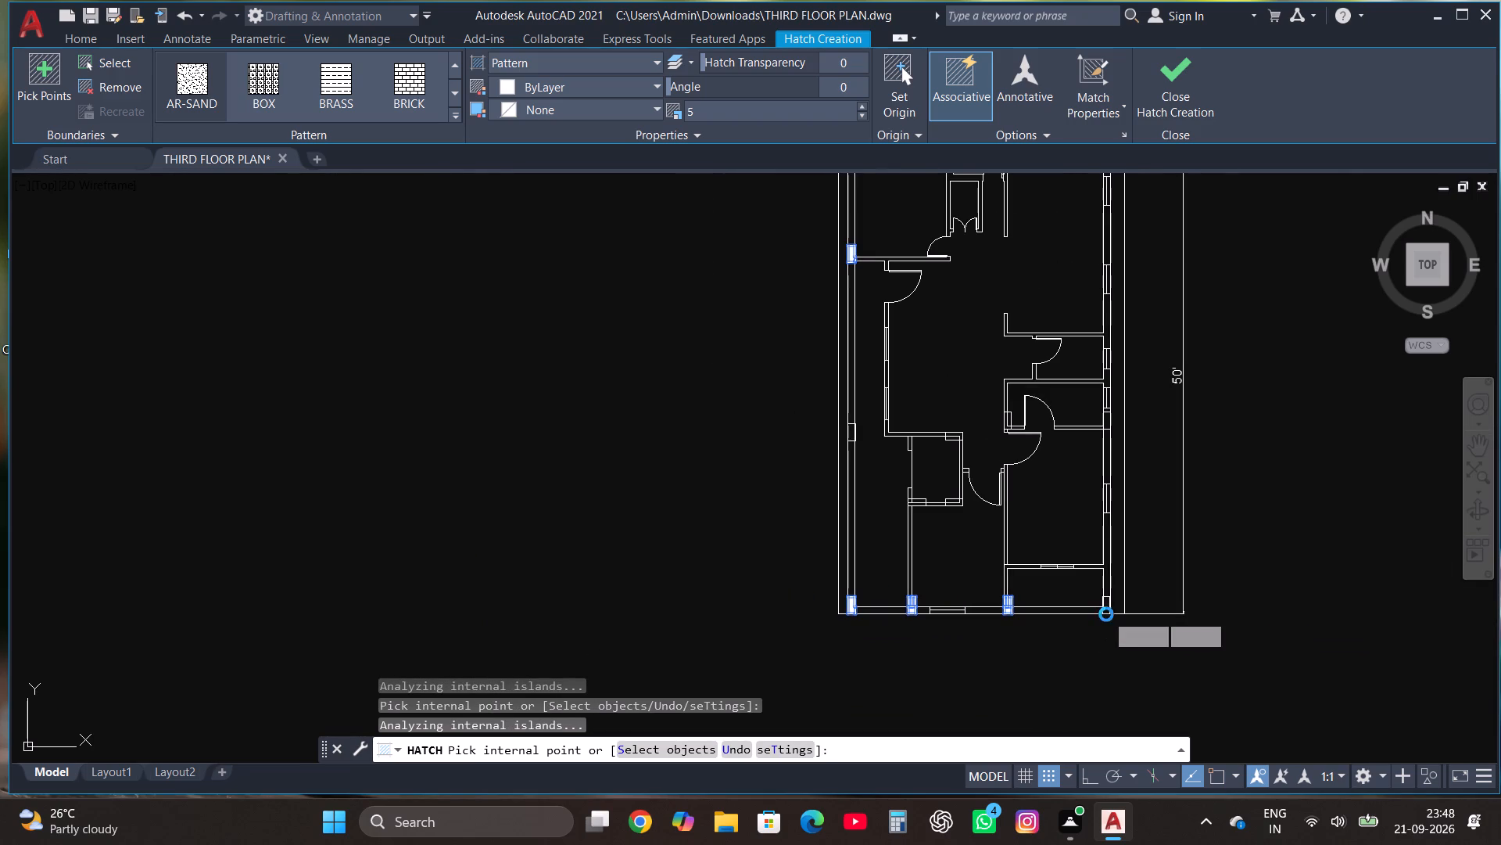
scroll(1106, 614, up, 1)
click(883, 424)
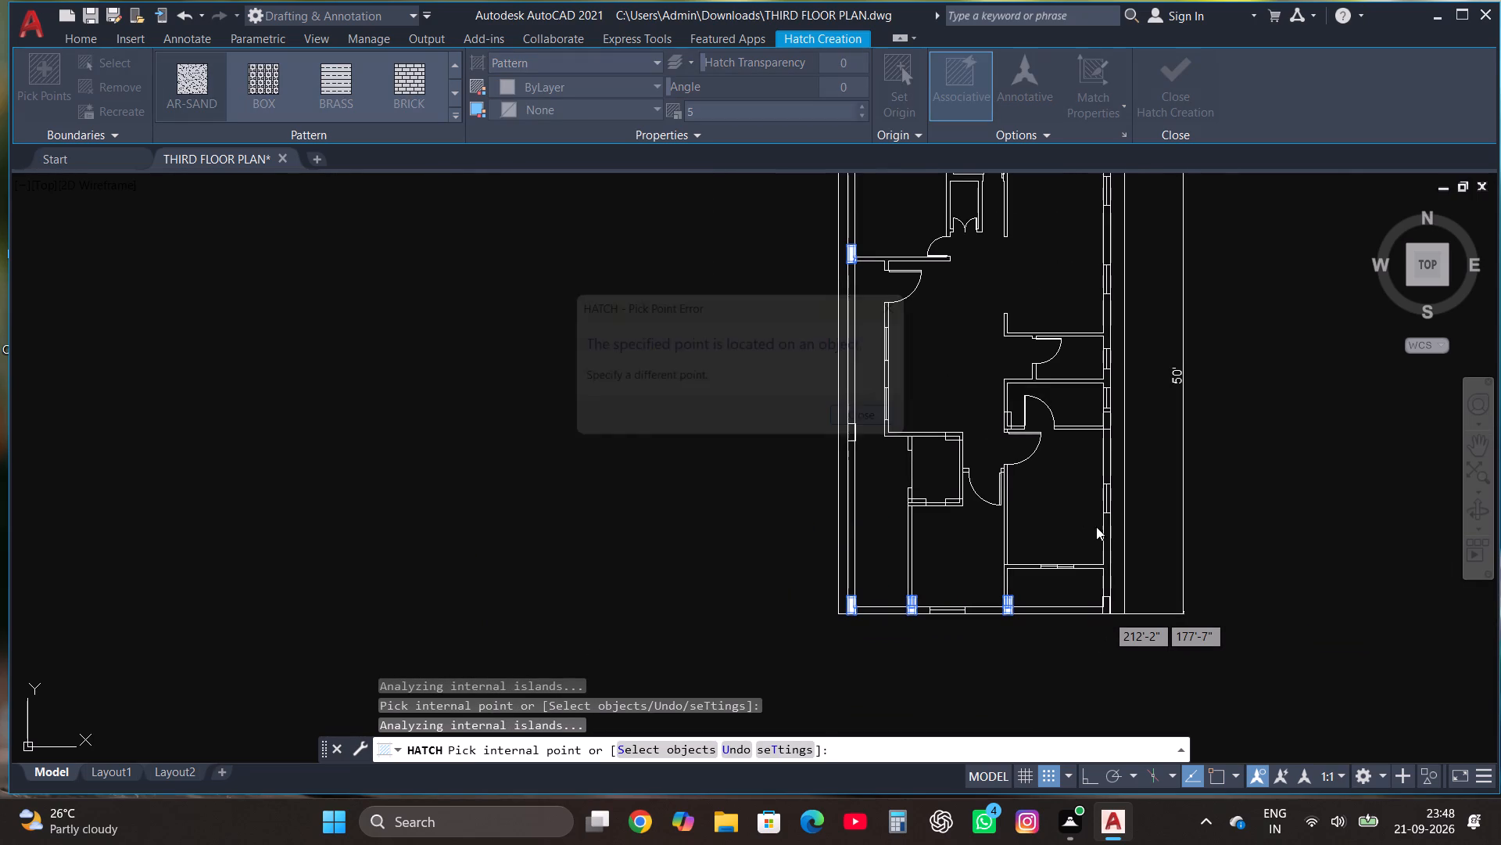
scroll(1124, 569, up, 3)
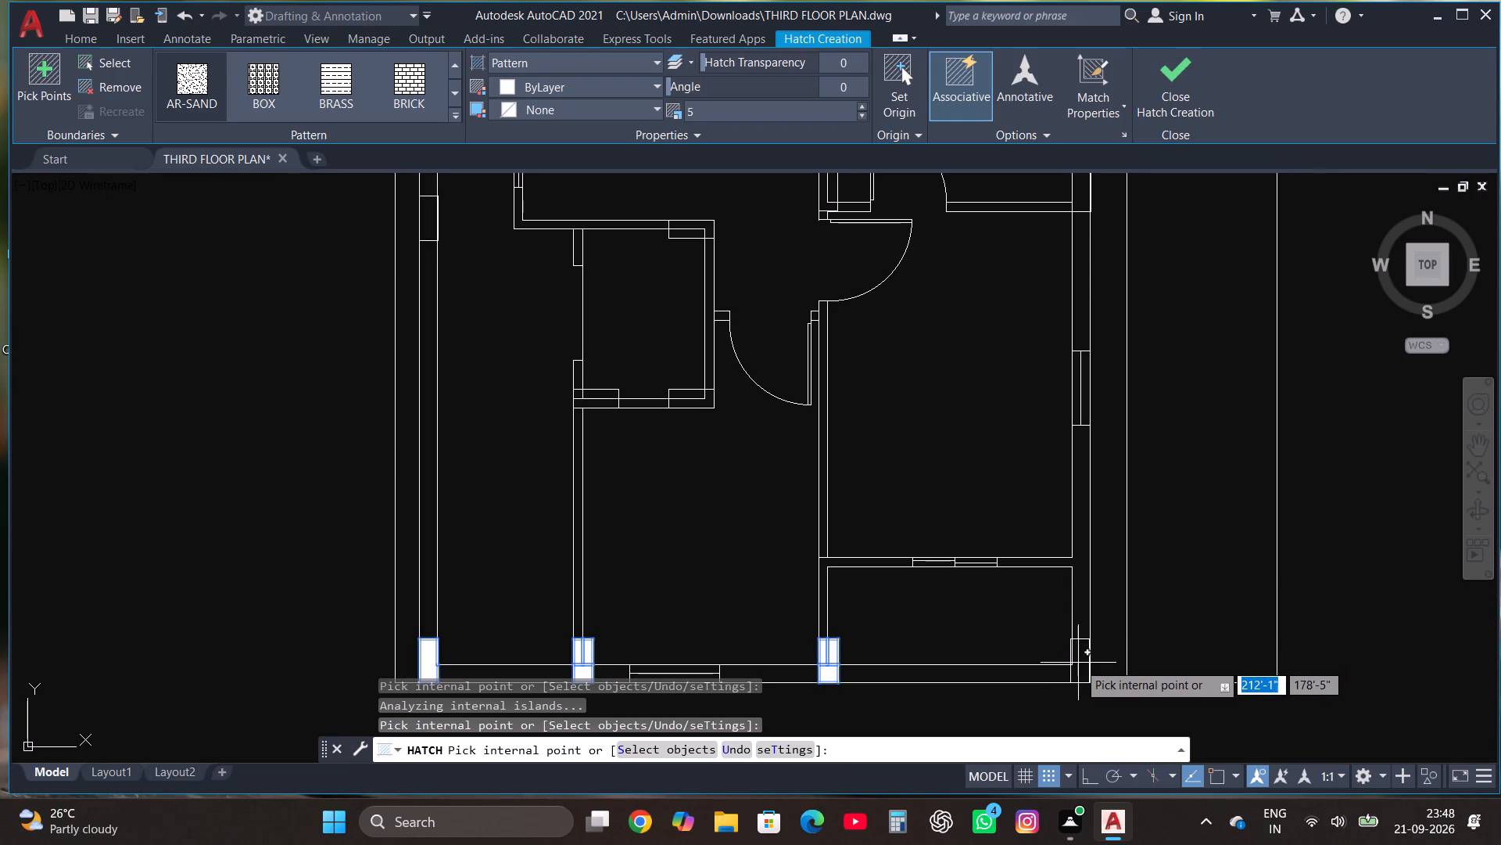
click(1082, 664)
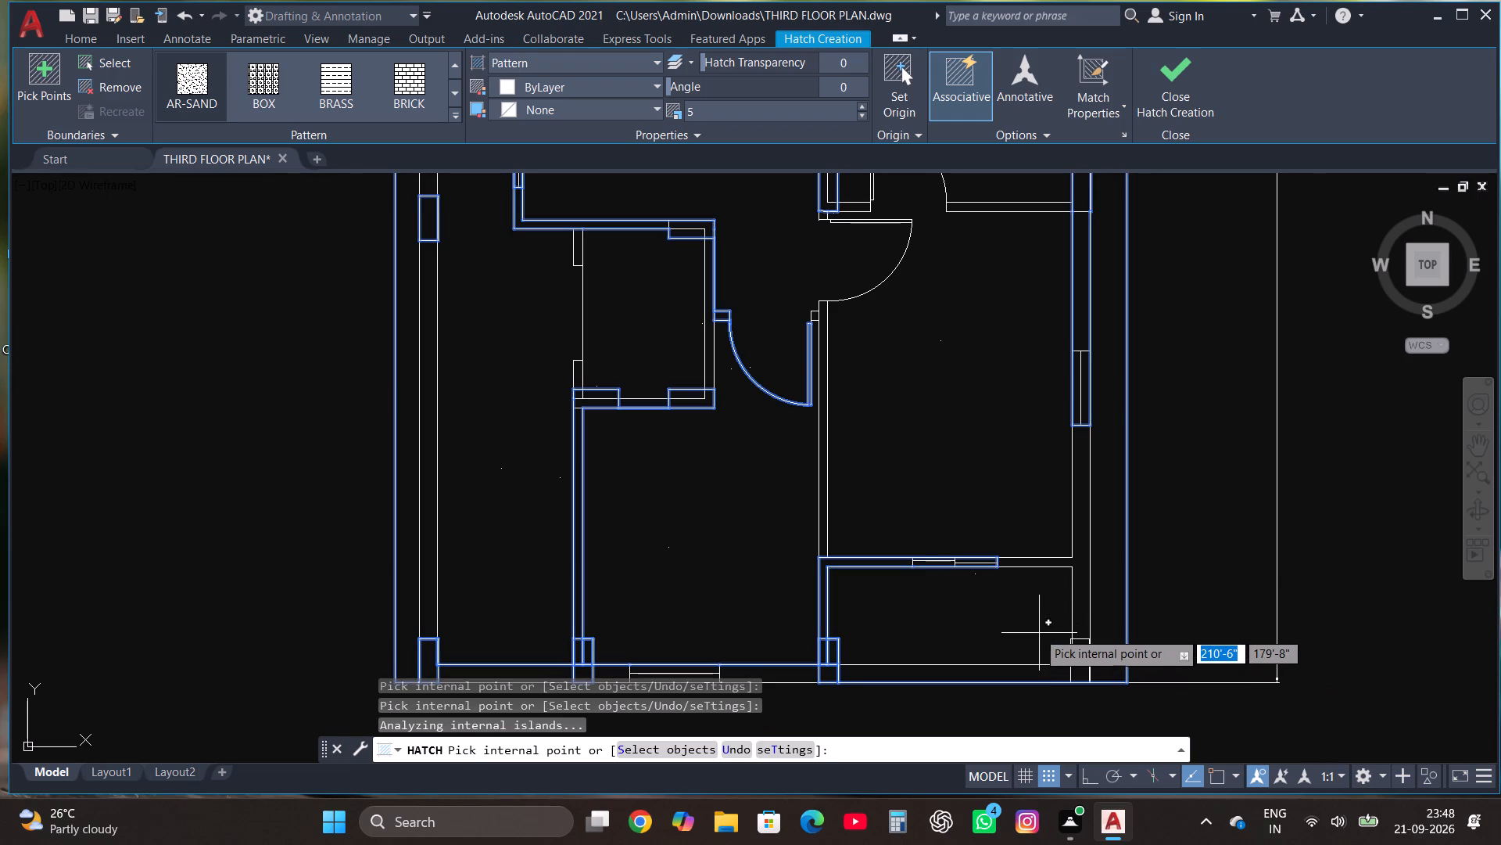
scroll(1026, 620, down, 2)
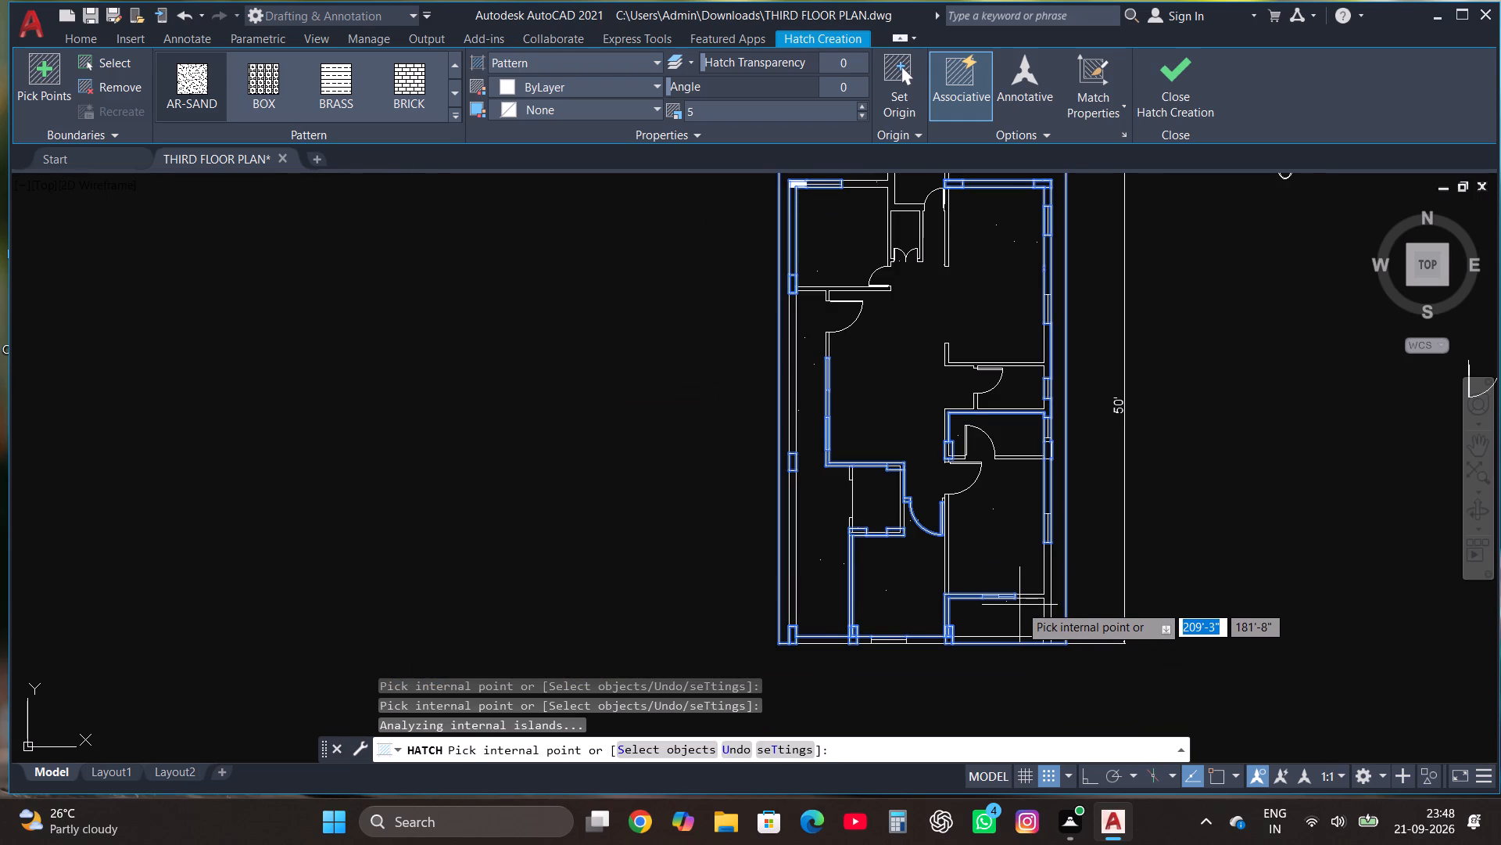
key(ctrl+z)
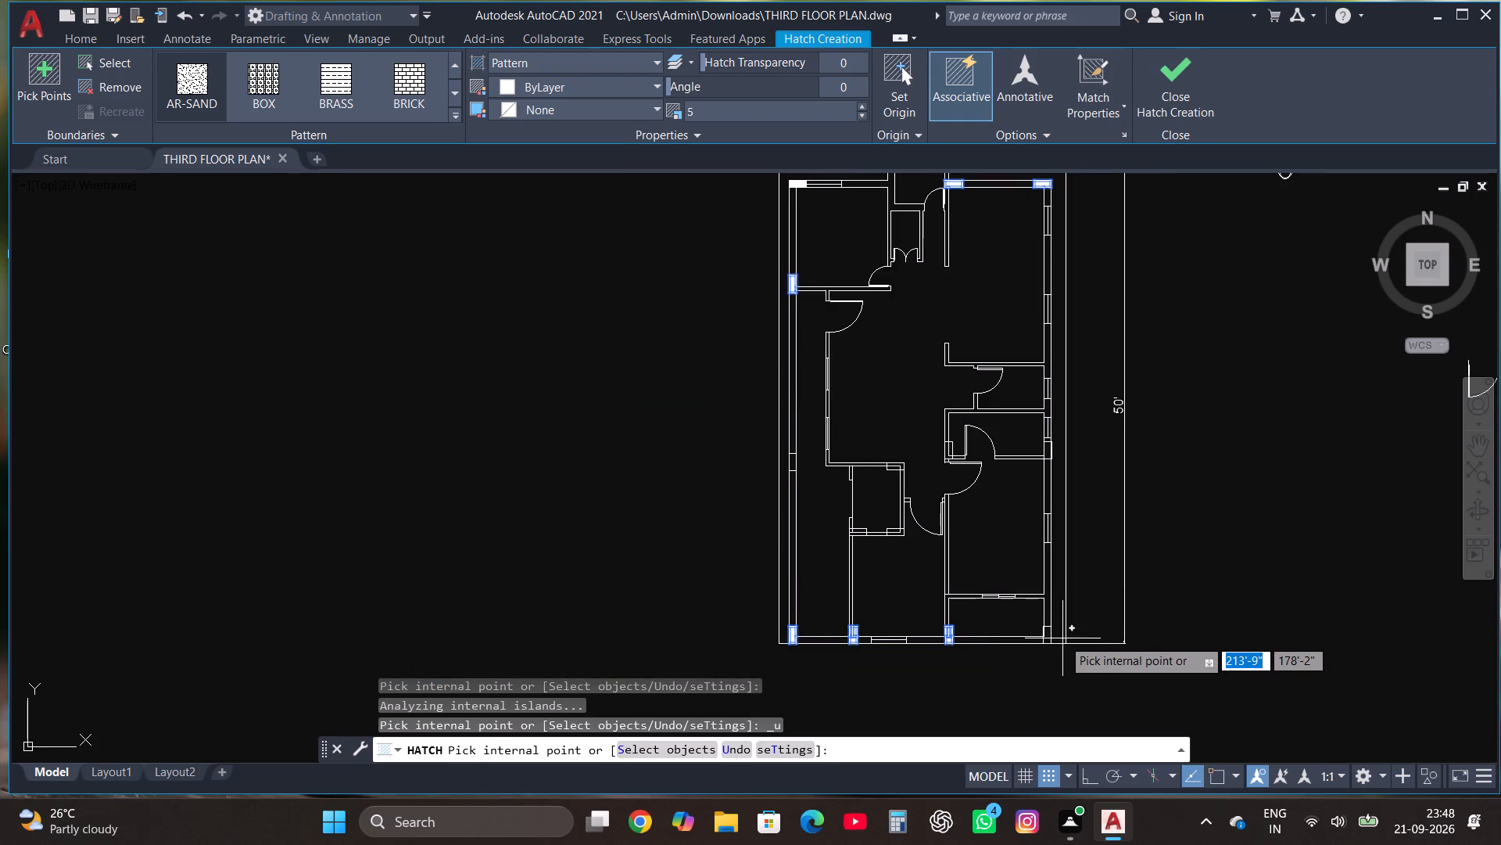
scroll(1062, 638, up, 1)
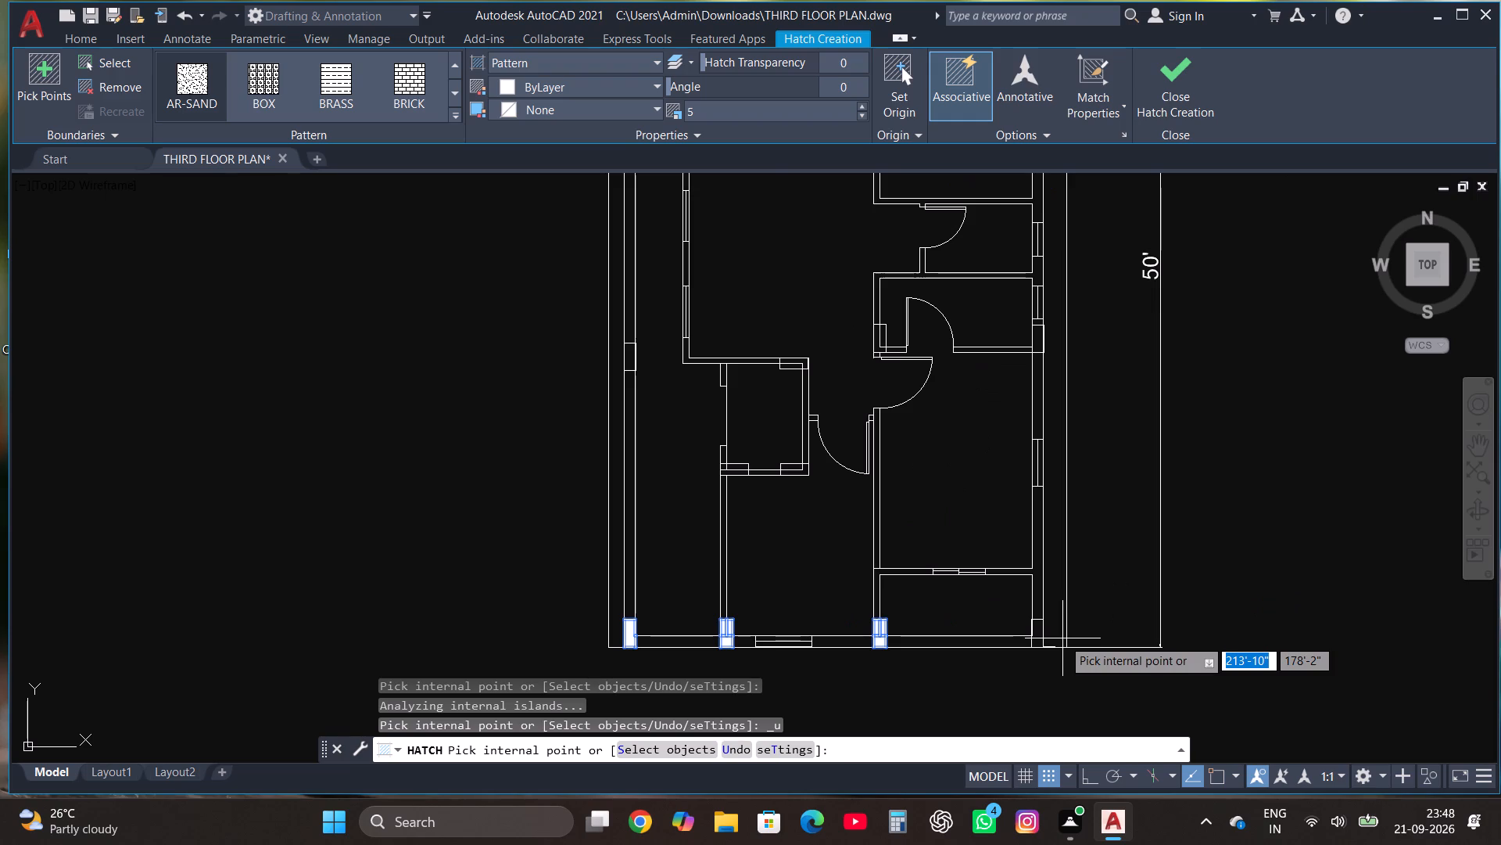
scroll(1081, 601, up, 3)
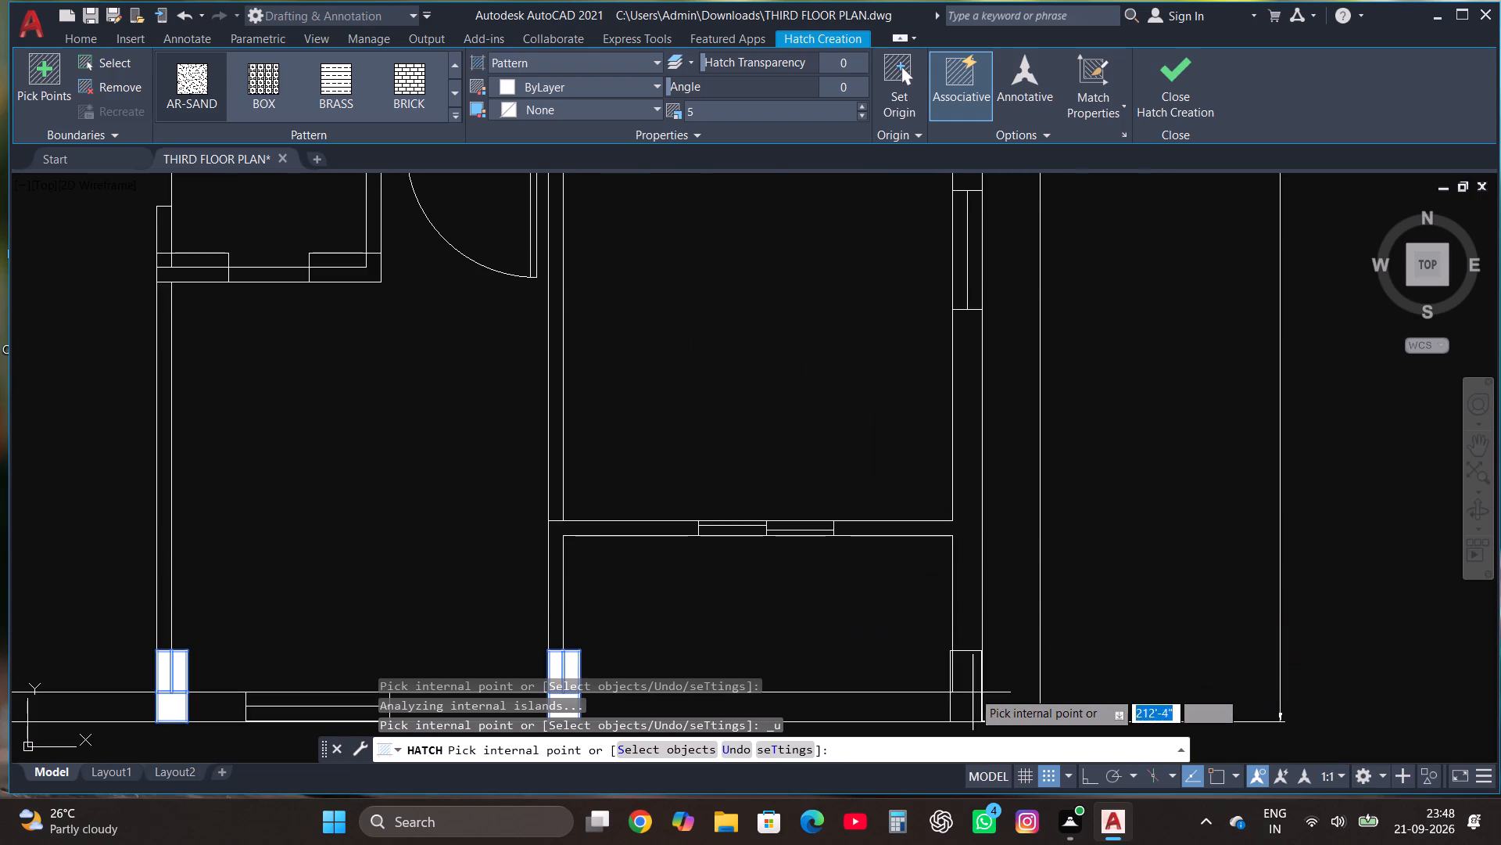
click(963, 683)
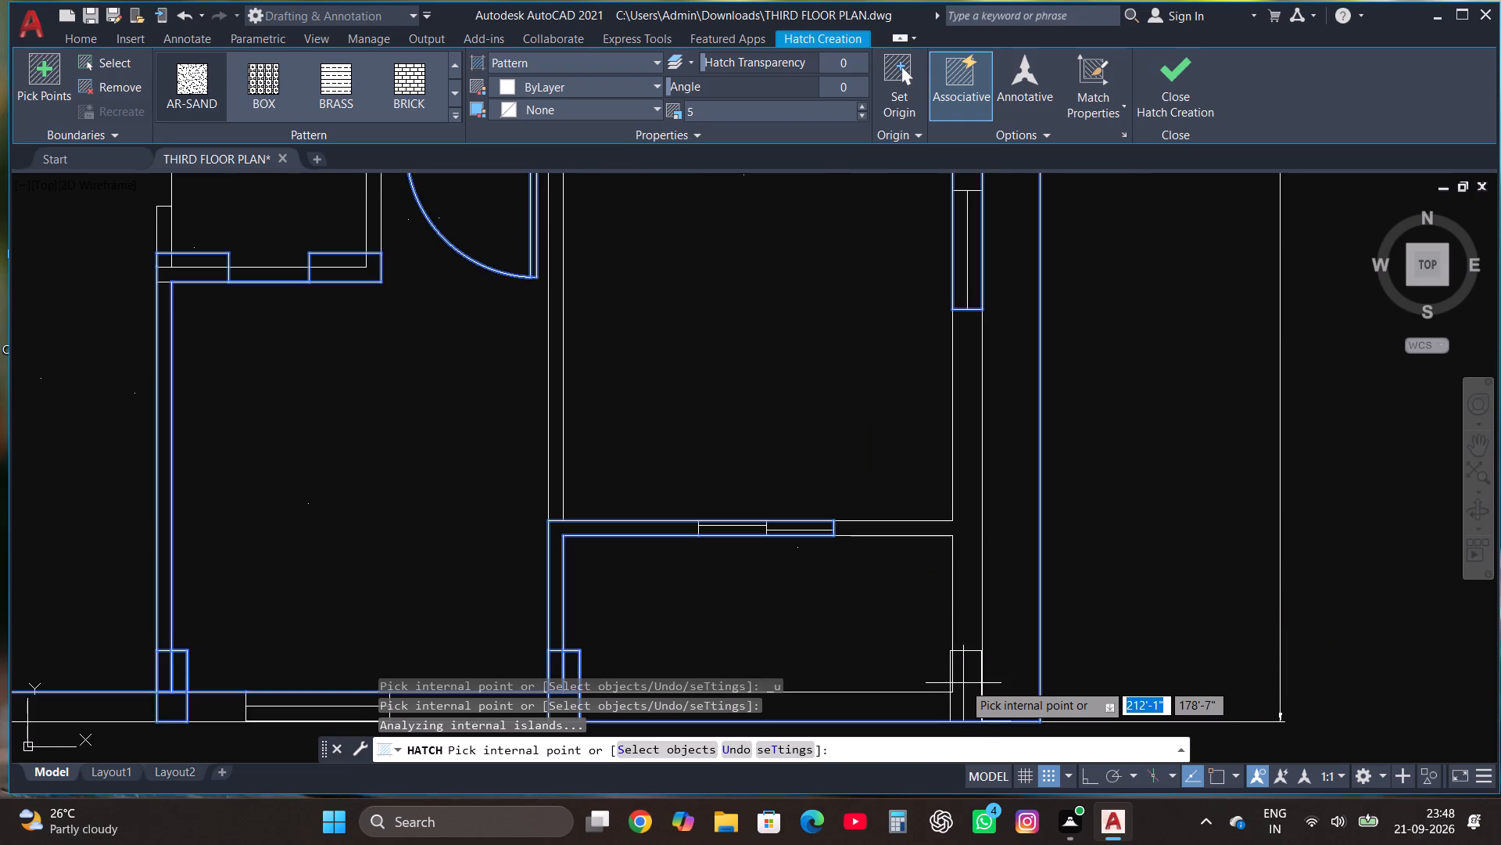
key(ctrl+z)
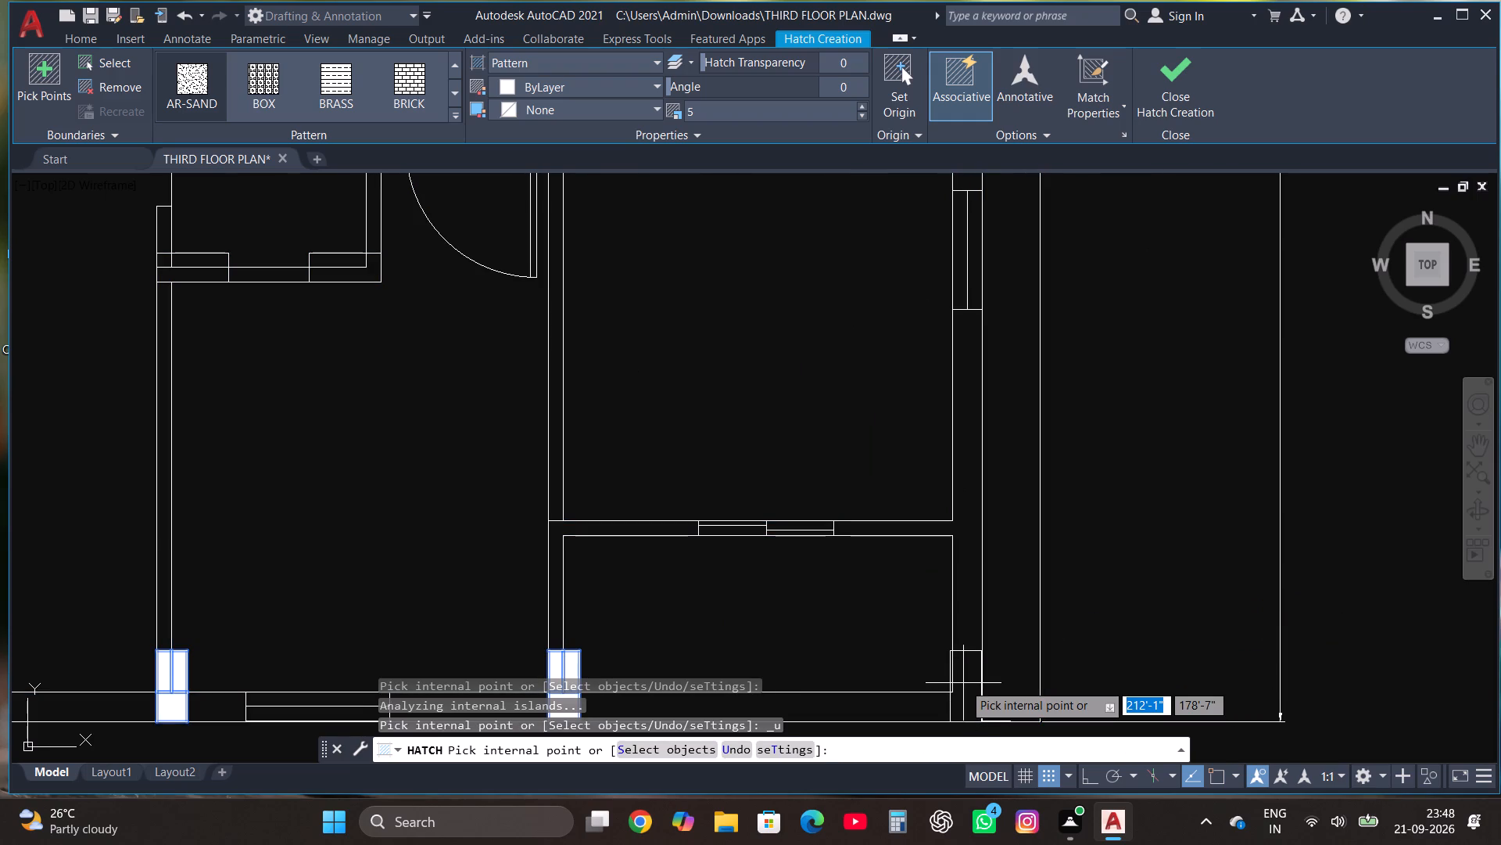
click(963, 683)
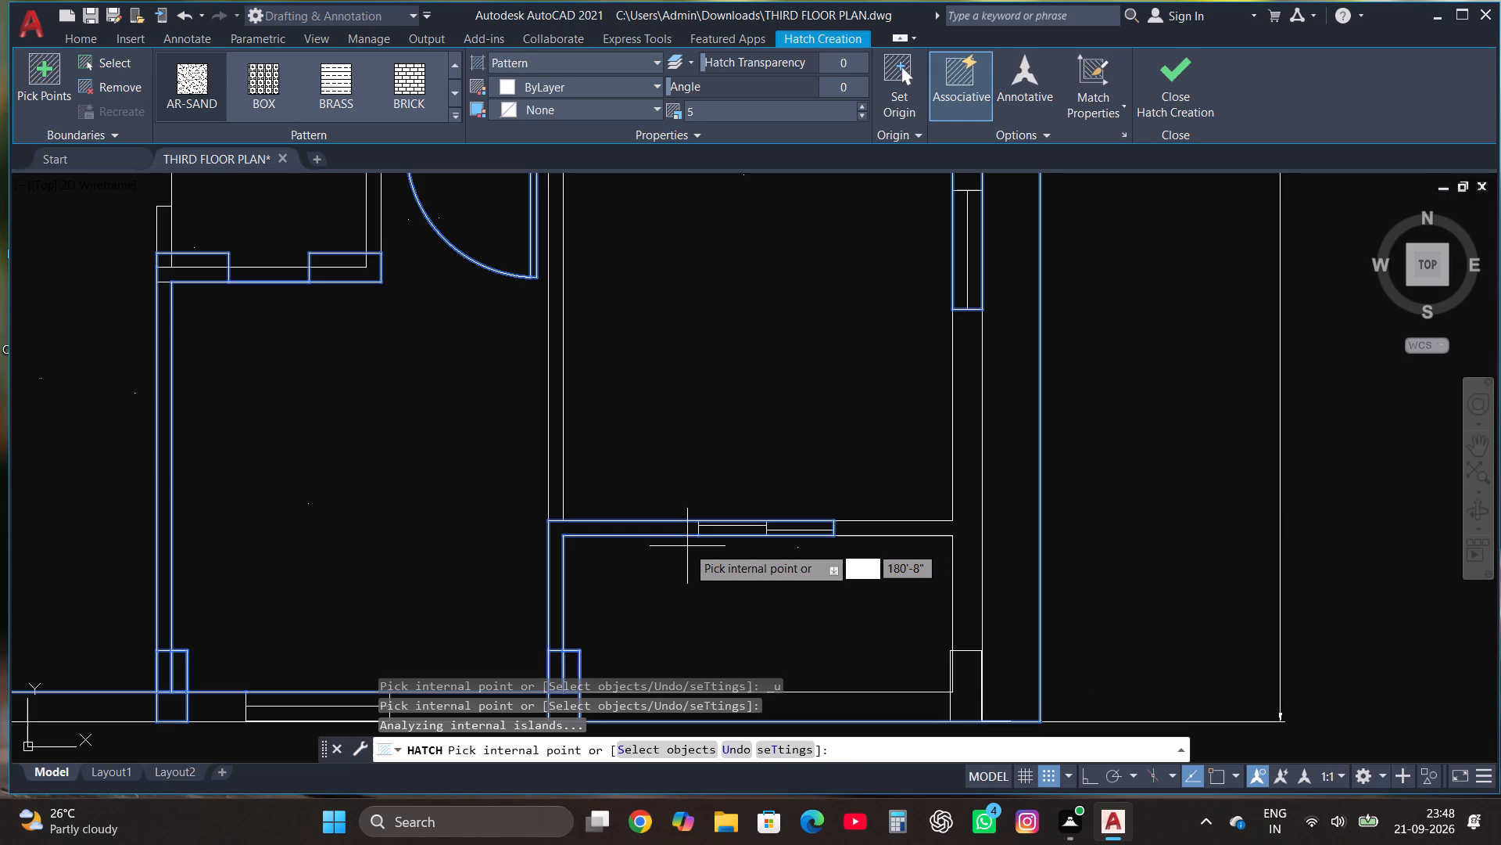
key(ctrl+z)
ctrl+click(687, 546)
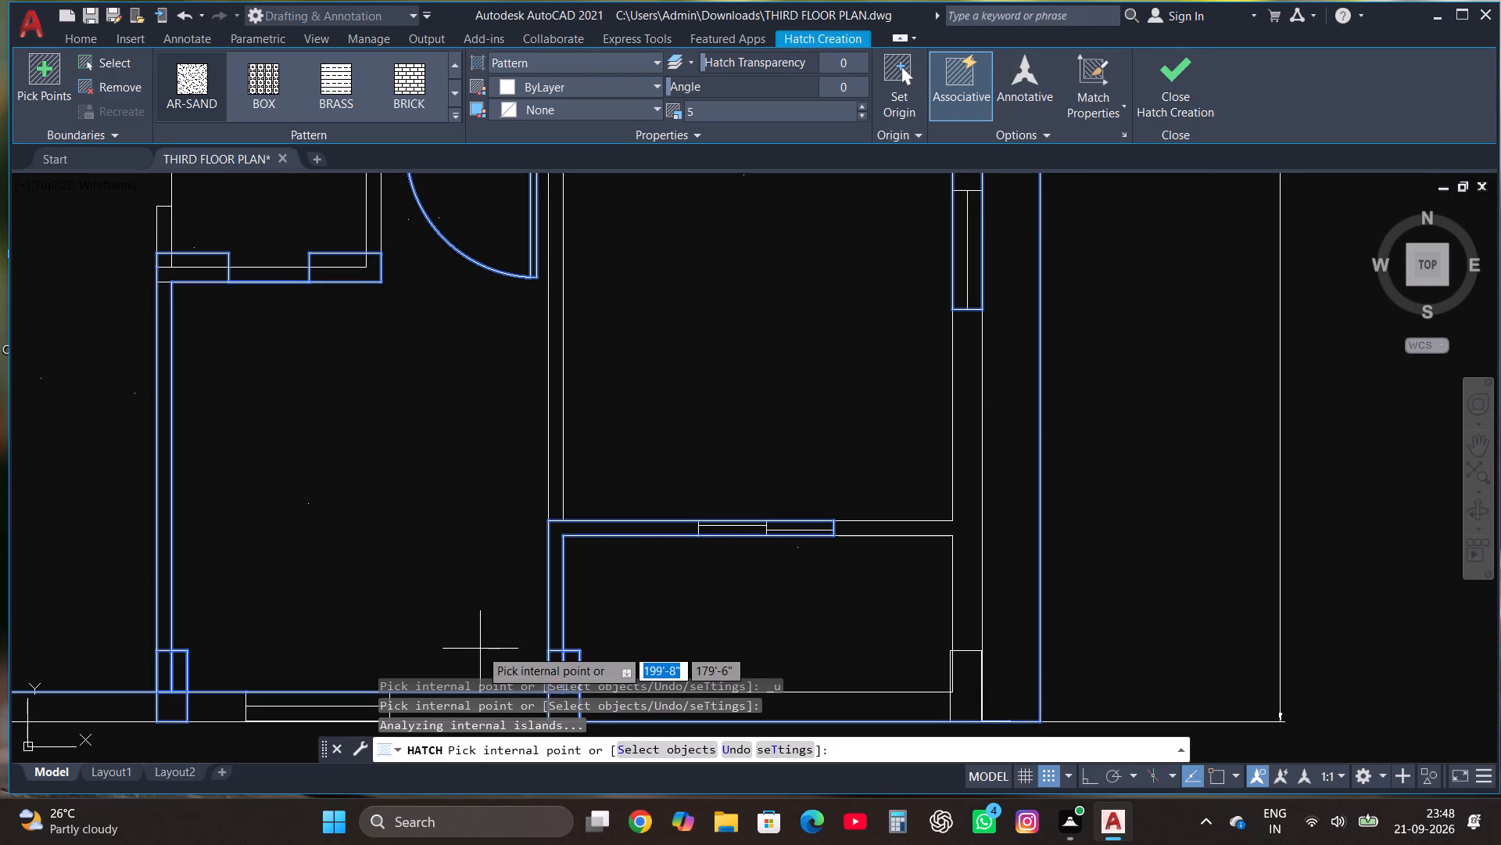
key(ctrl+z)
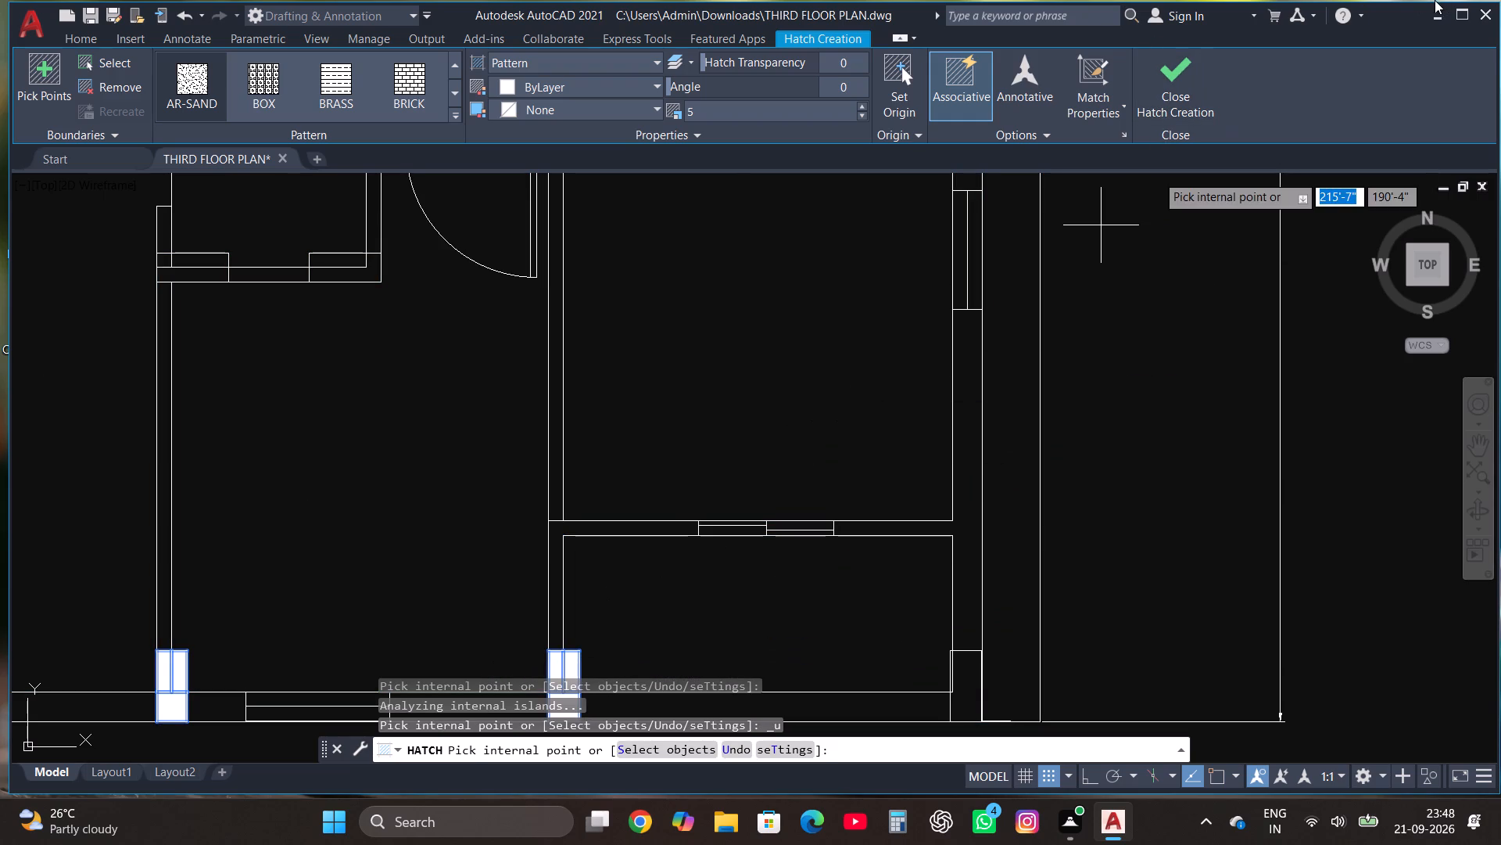
Finish the AR-SAND hatch with the columns and wall segments filled so far.
click(1164, 87)
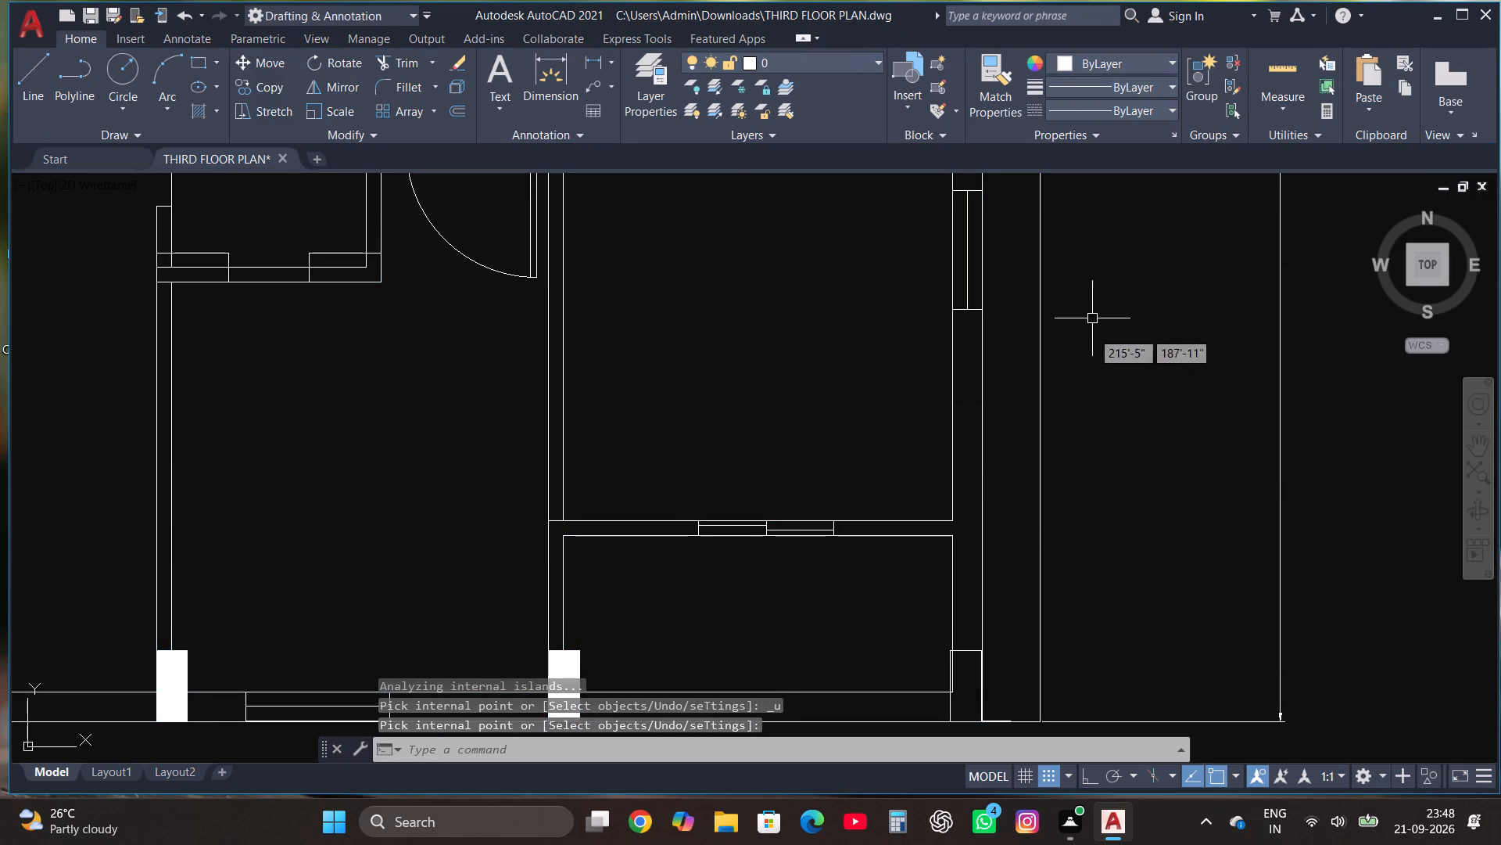
Copy the column beside the lower bathroom's door to the upper-right room's lower-left wall stub and to the exterior wall directly opposite.
scroll(1086, 422, down, 2)
scroll(1008, 528, down, 1)
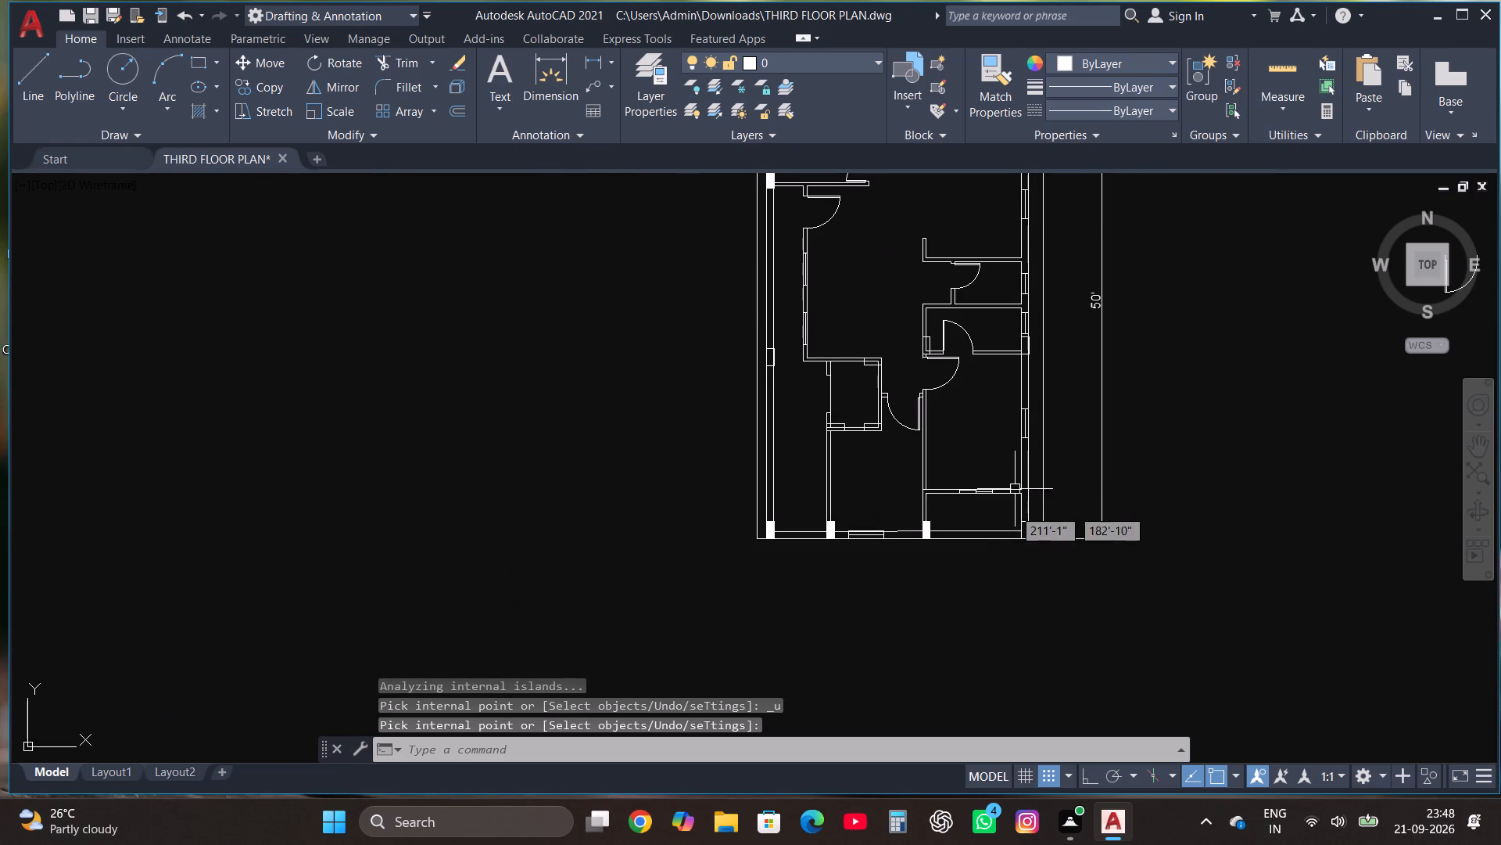
scroll(998, 571, down, 1)
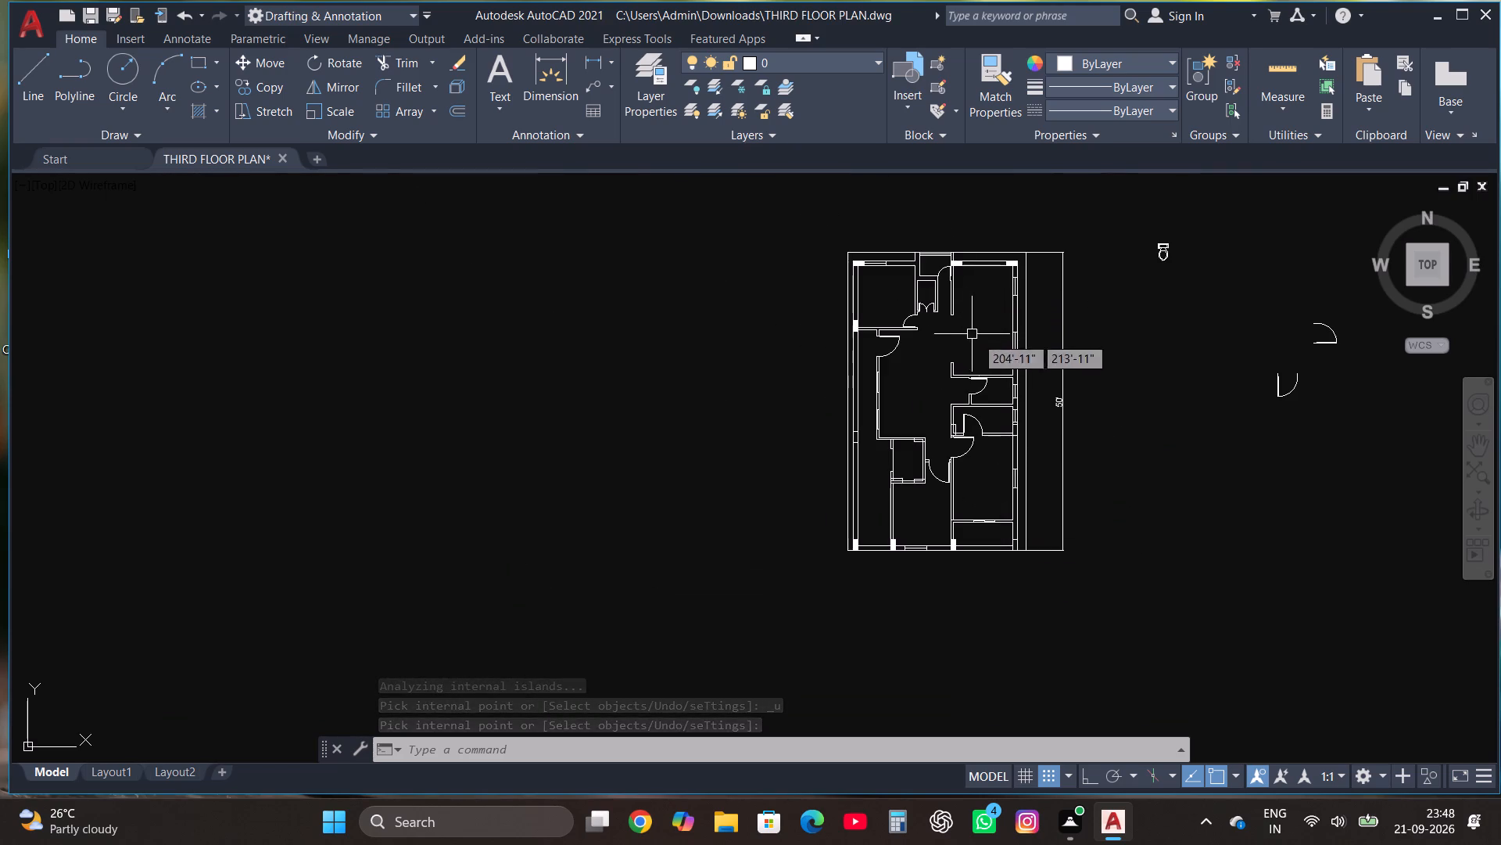
scroll(983, 343, up, 2)
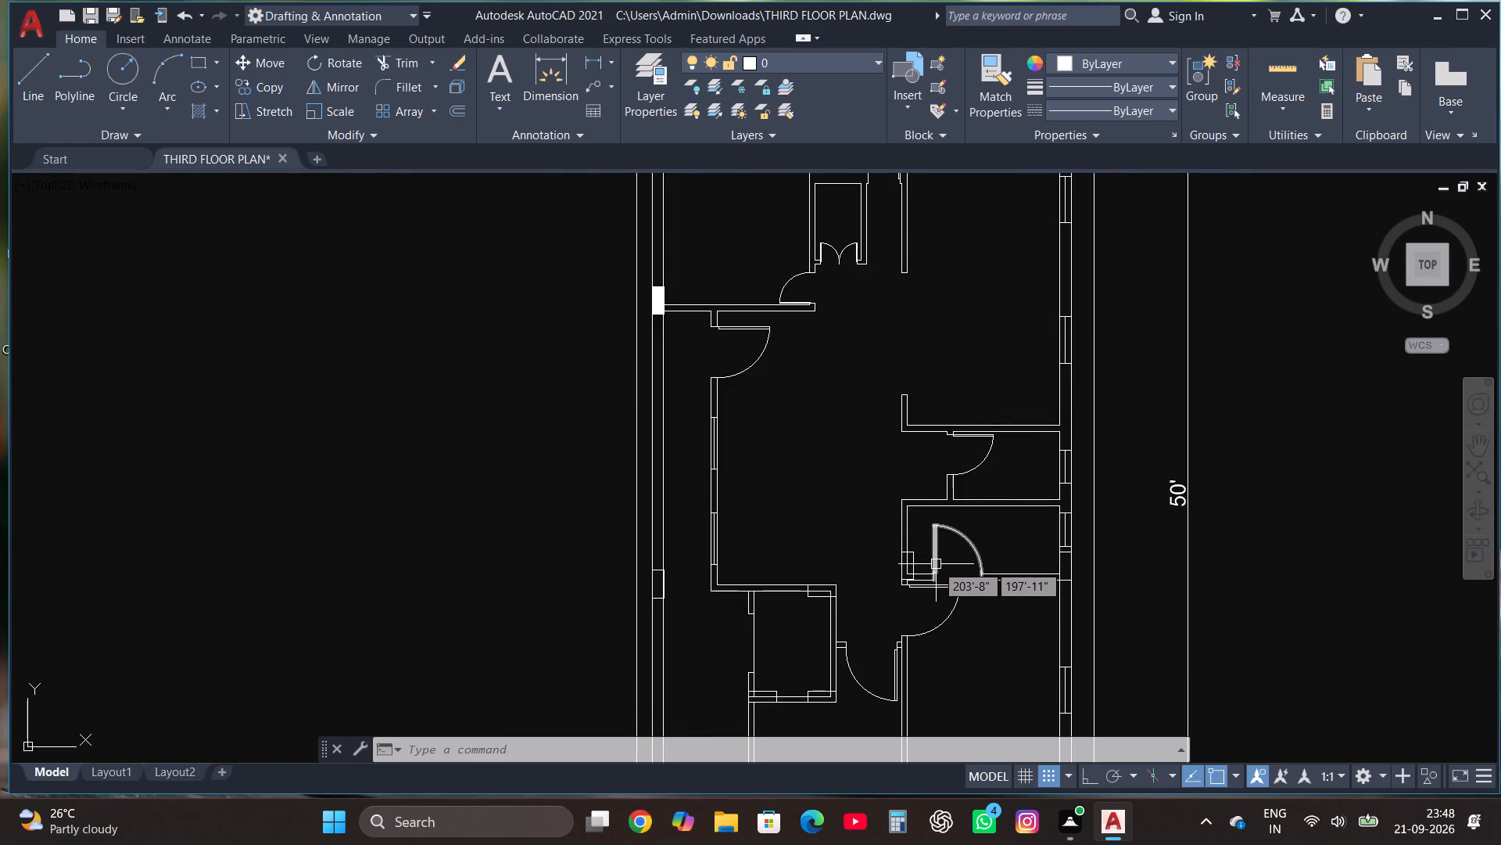
scroll(925, 558, up, 2)
click(890, 556)
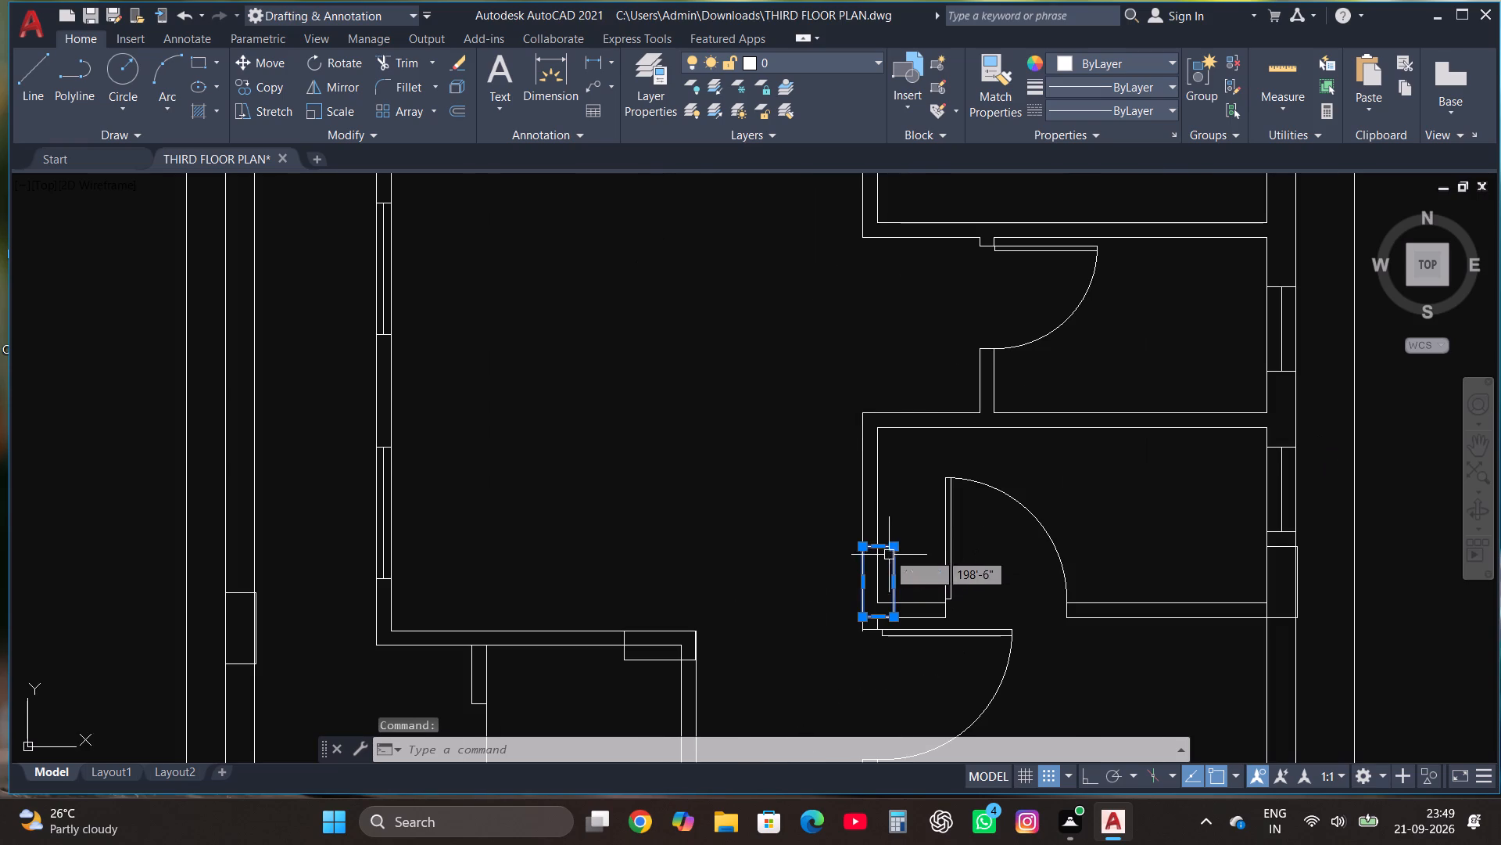
click(268, 90)
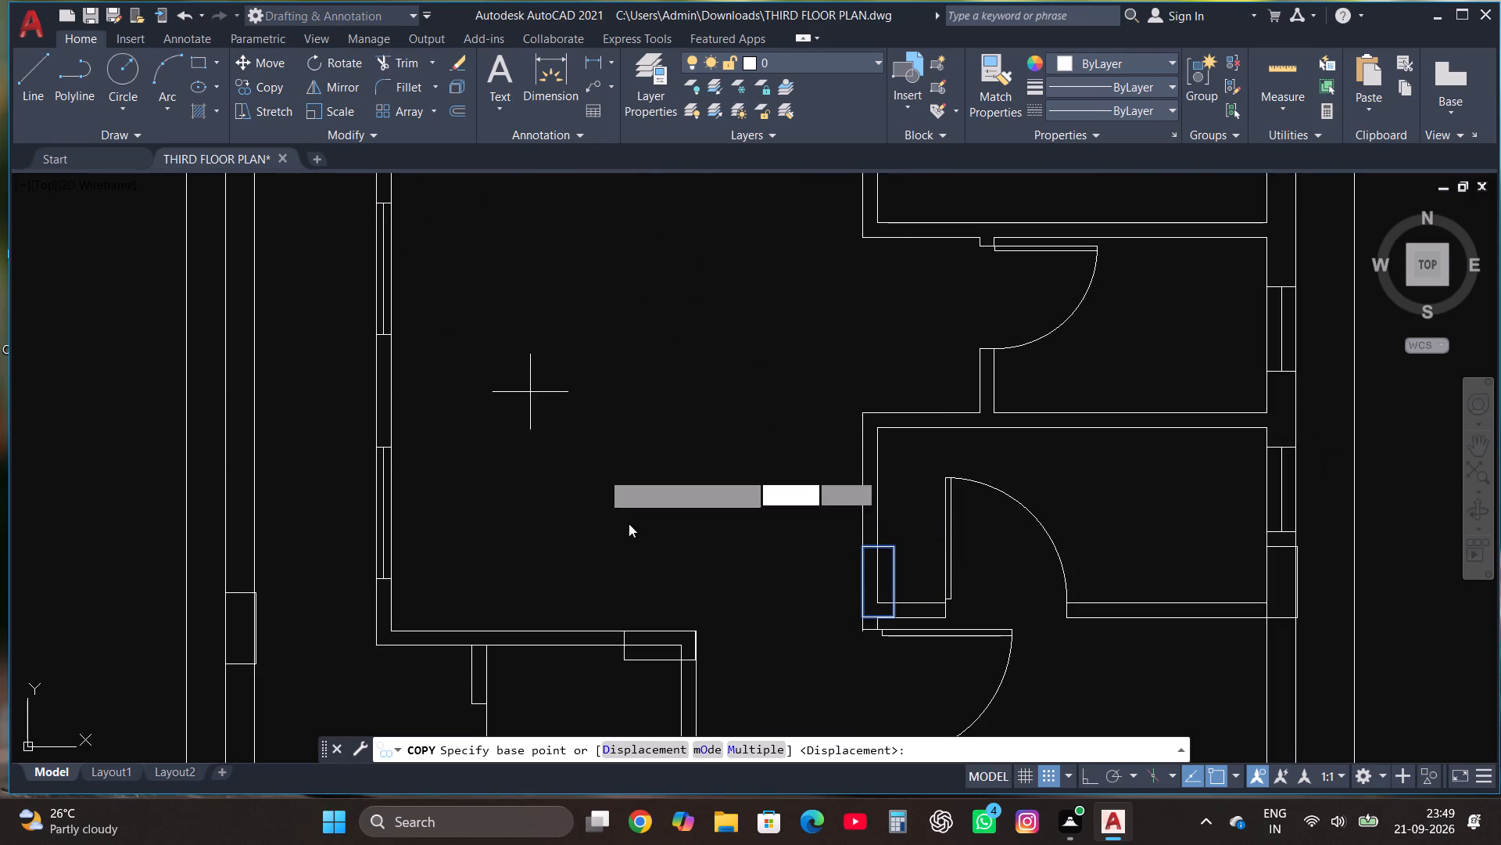
click(763, 747)
click(869, 593)
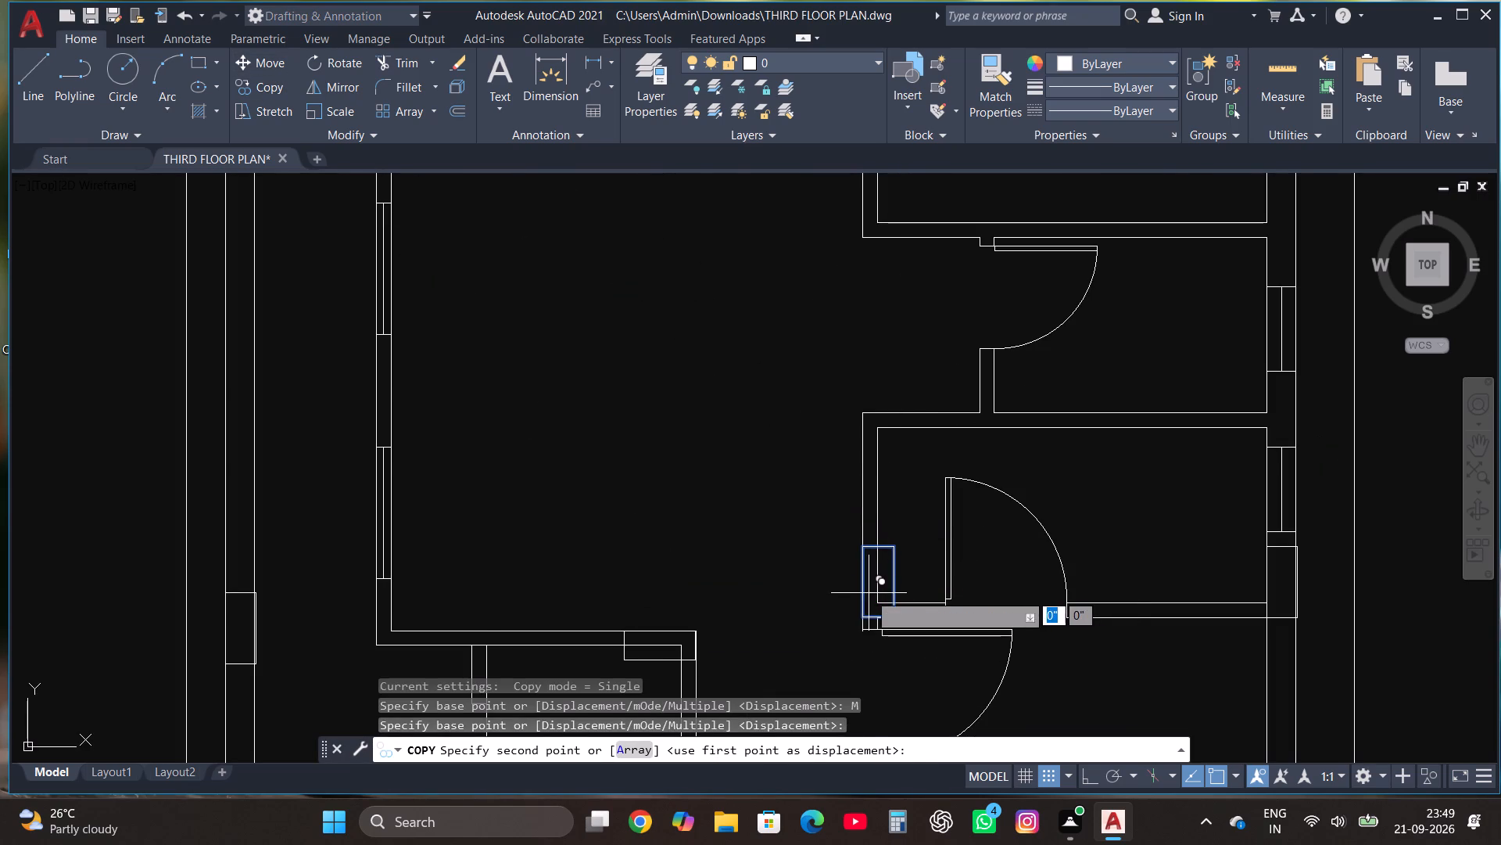
scroll(869, 593, down, 1)
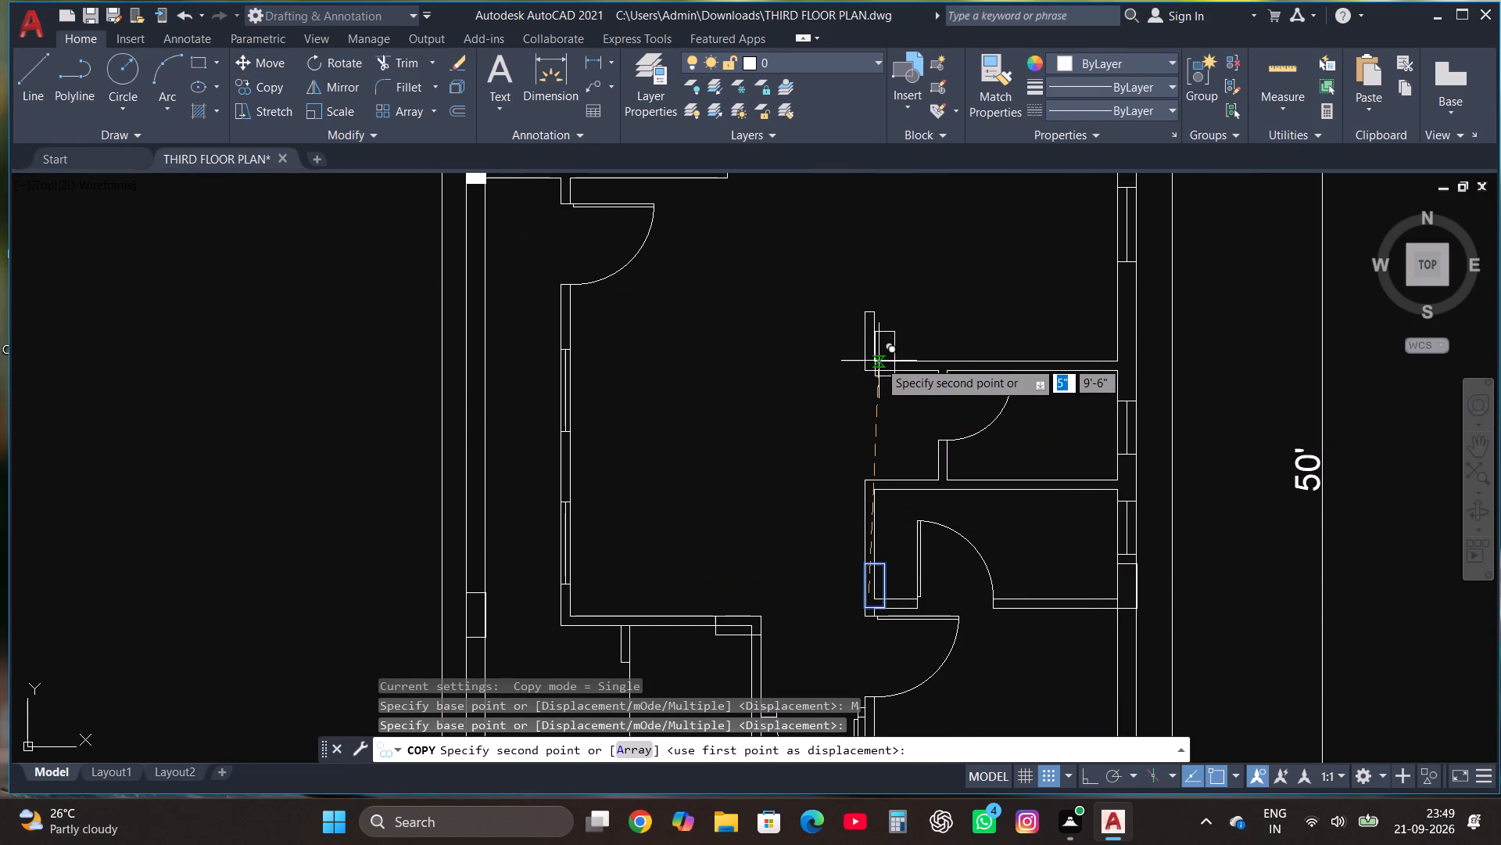
scroll(871, 537, down, 2)
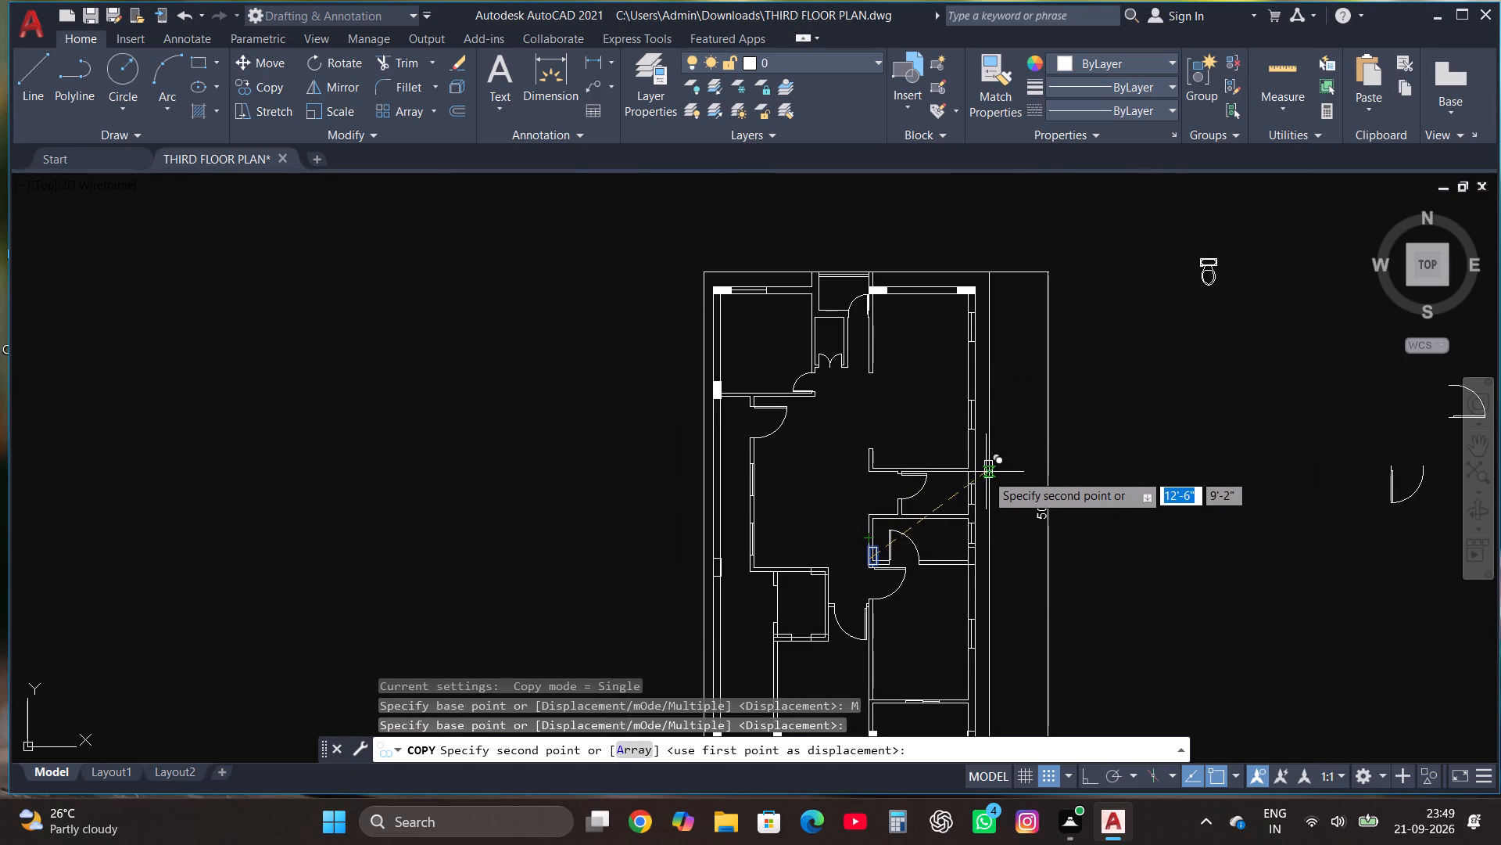
scroll(914, 429, up, 3)
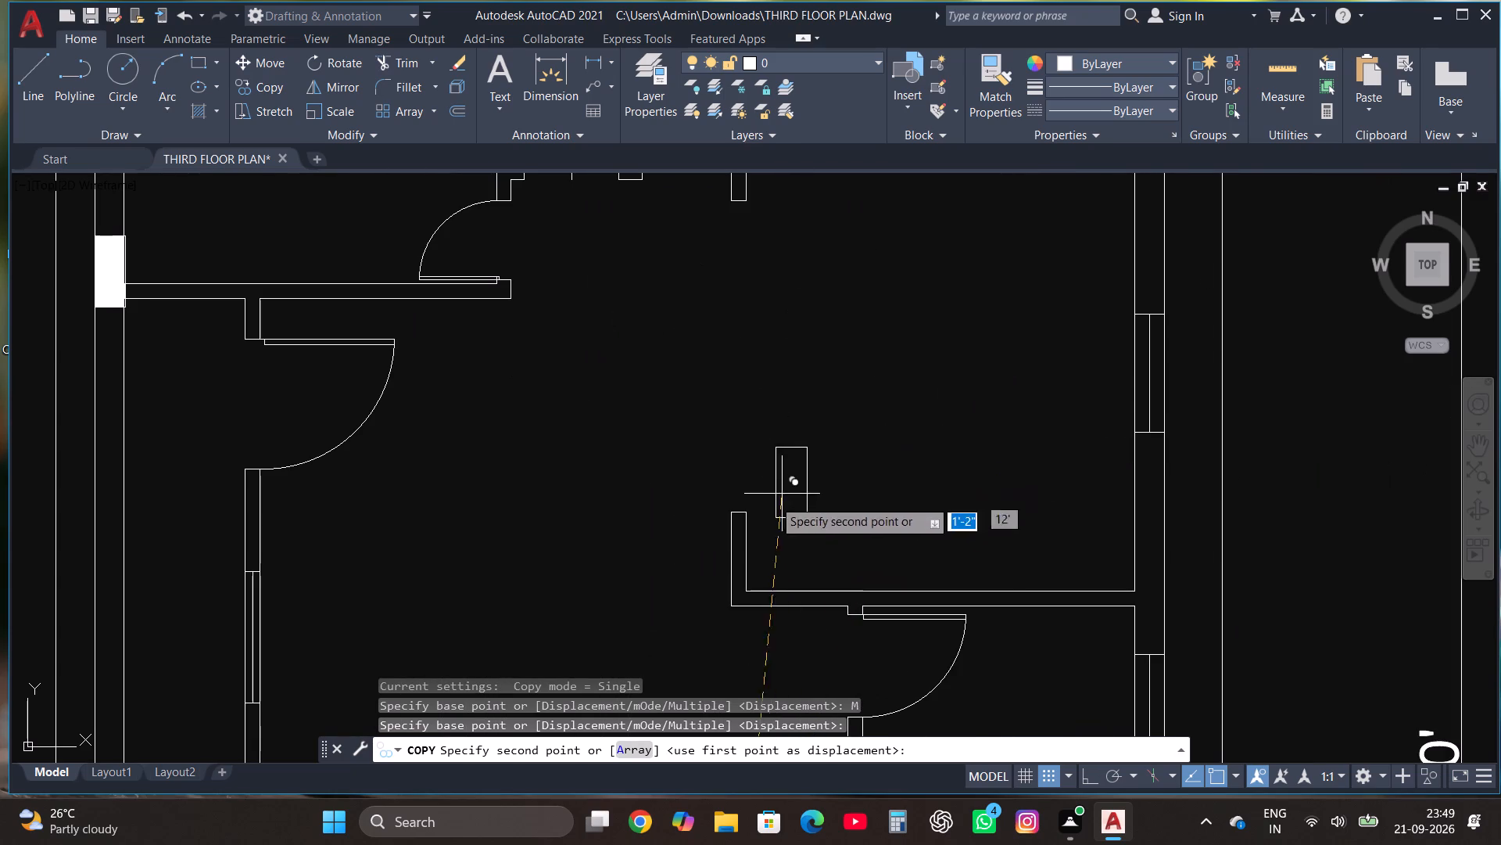
click(738, 559)
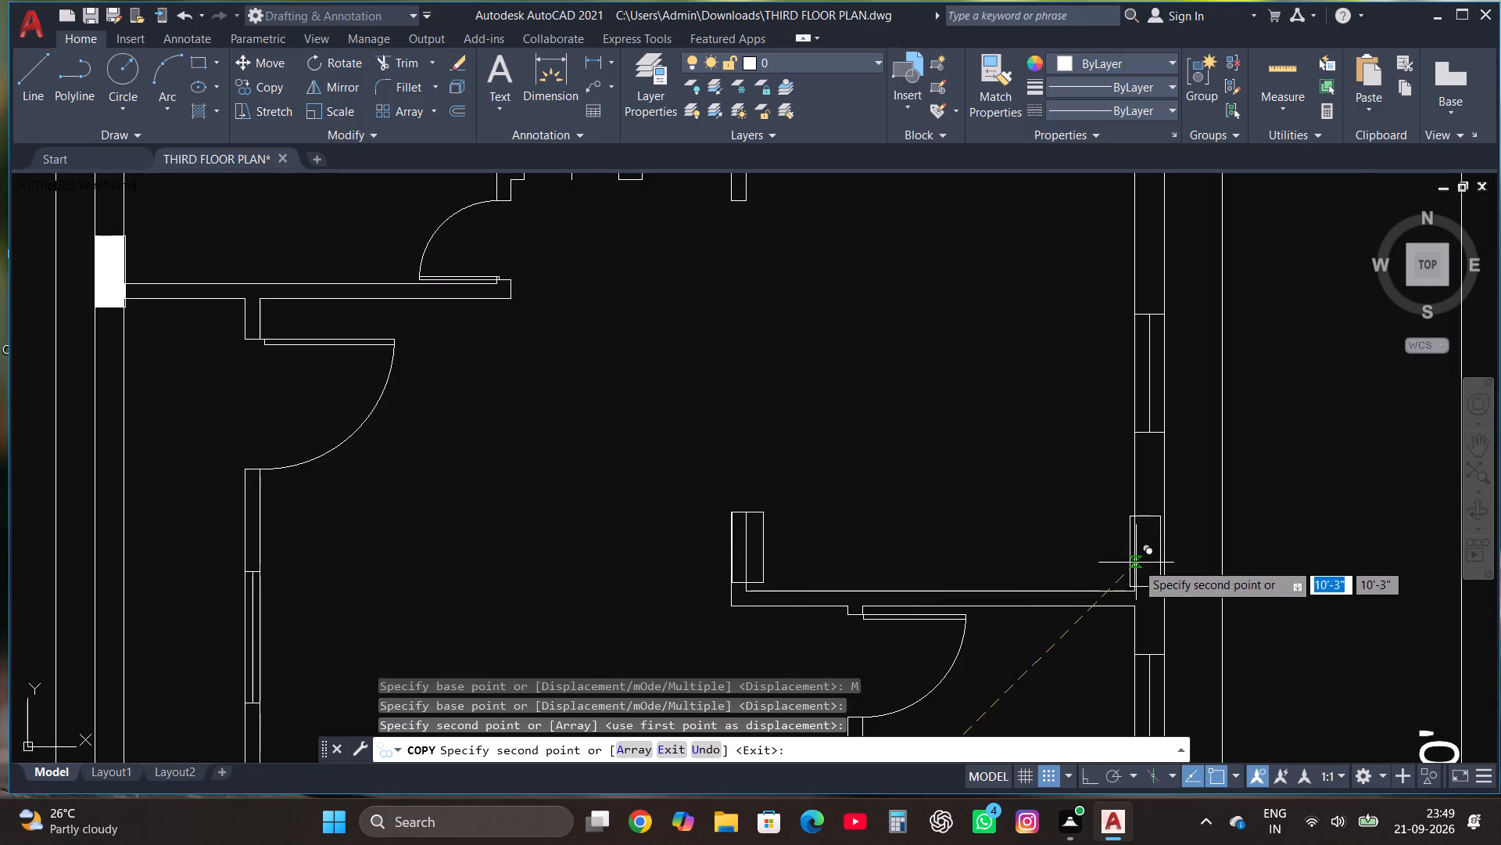
click(1141, 556)
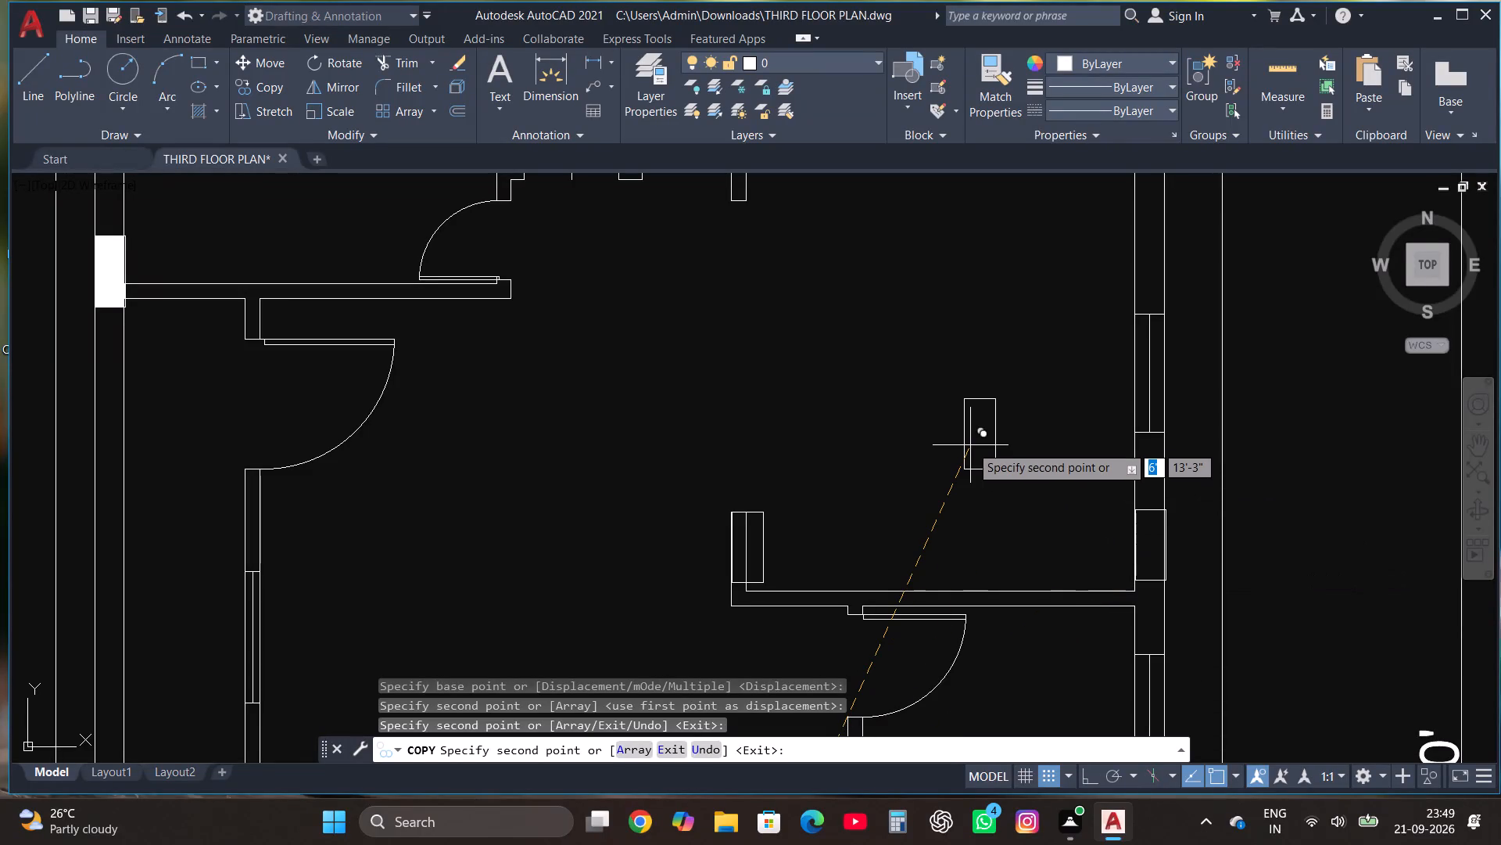
key(Escape)
With Ortho on, draw two vertical wall lines, about 6'-10" and 4'-4" long, closing the upper bathroom's open left side up to the copied column.
scroll(952, 382, down, 2)
scroll(898, 556, up, 2)
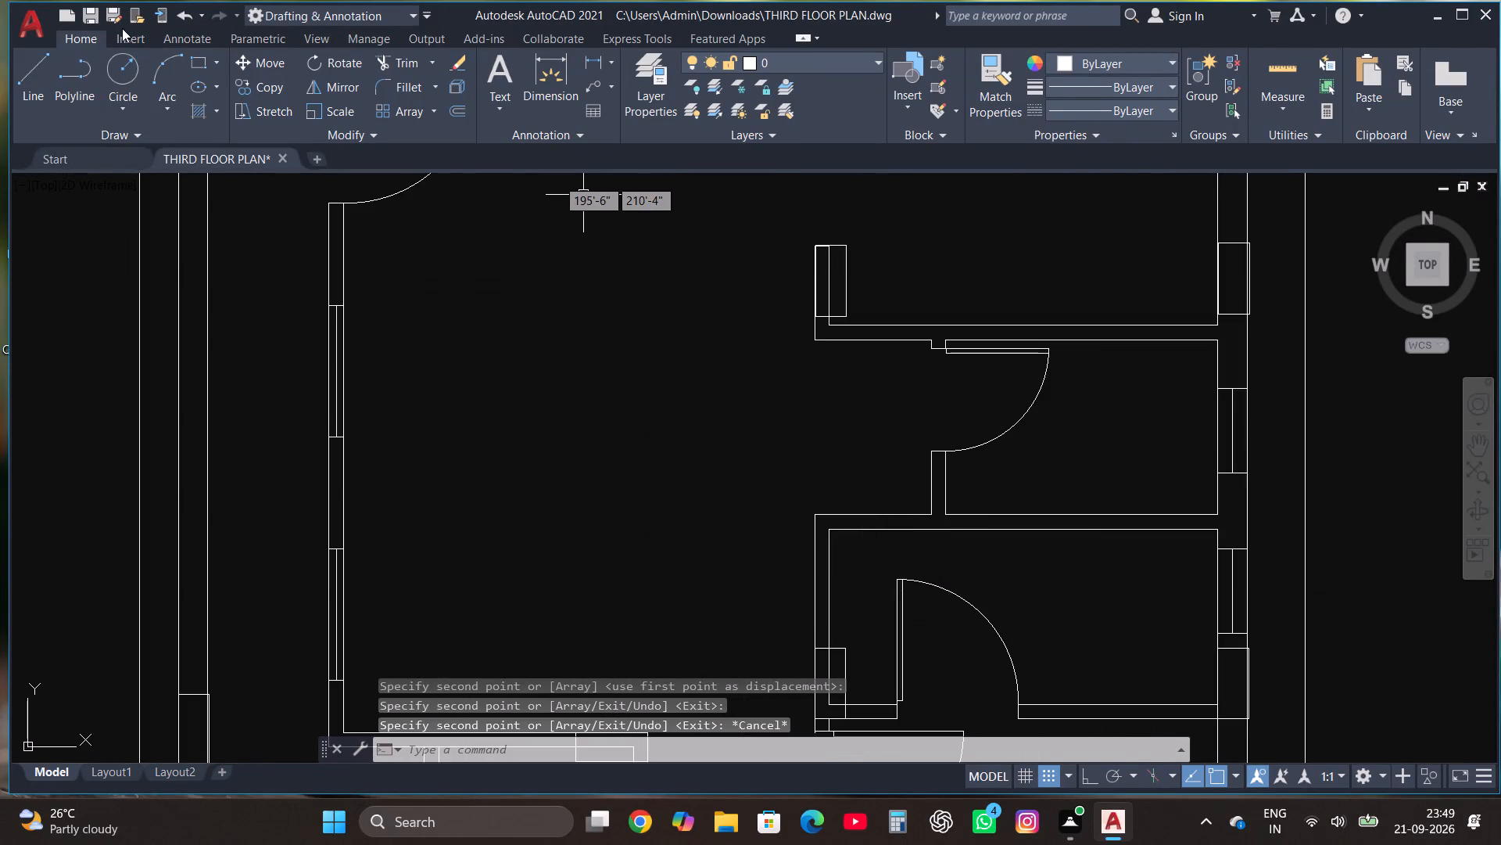
click(40, 83)
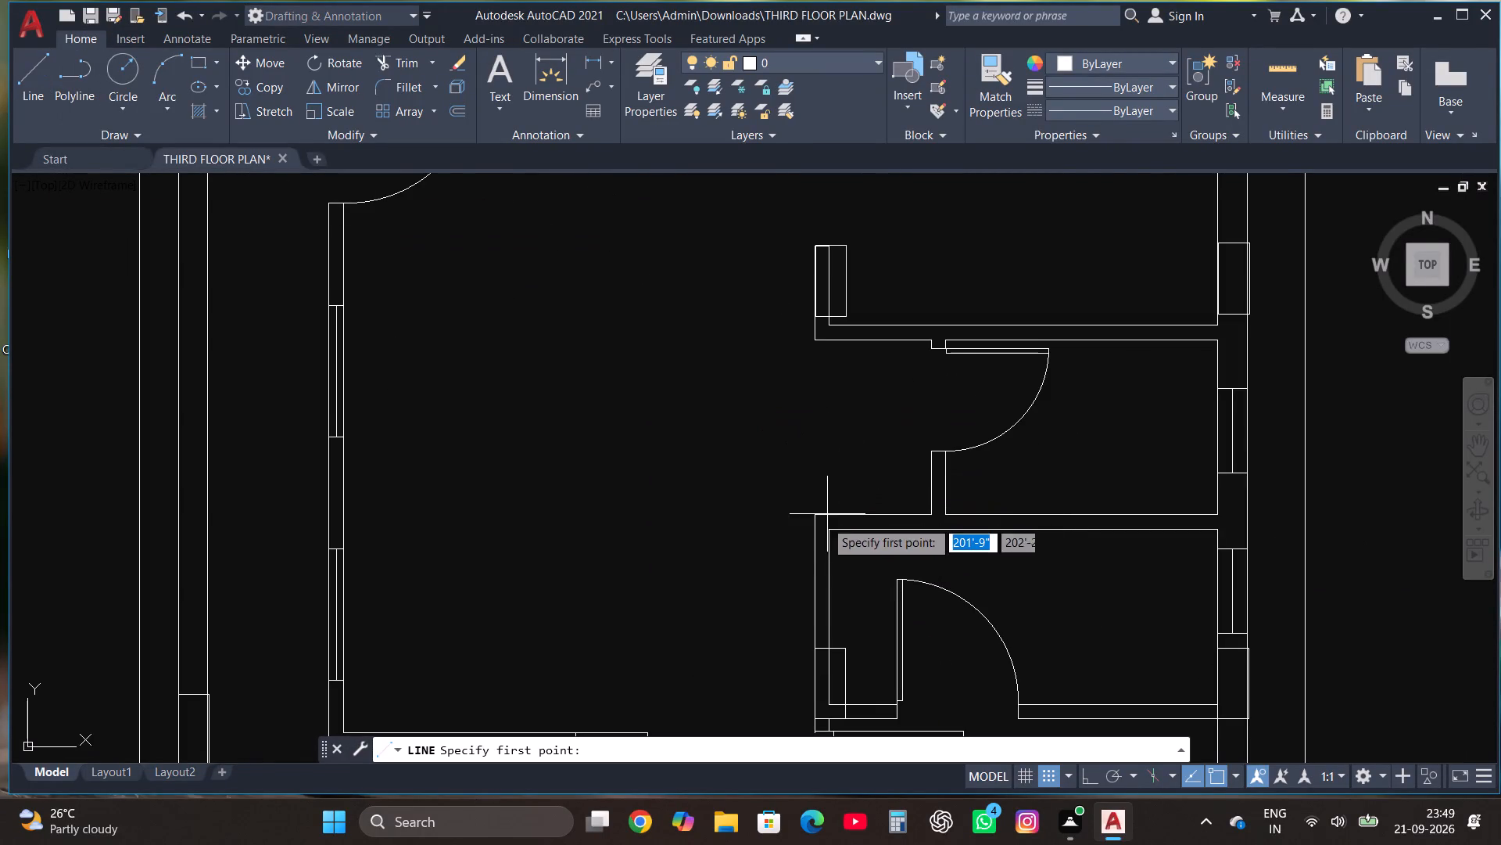
click(829, 530)
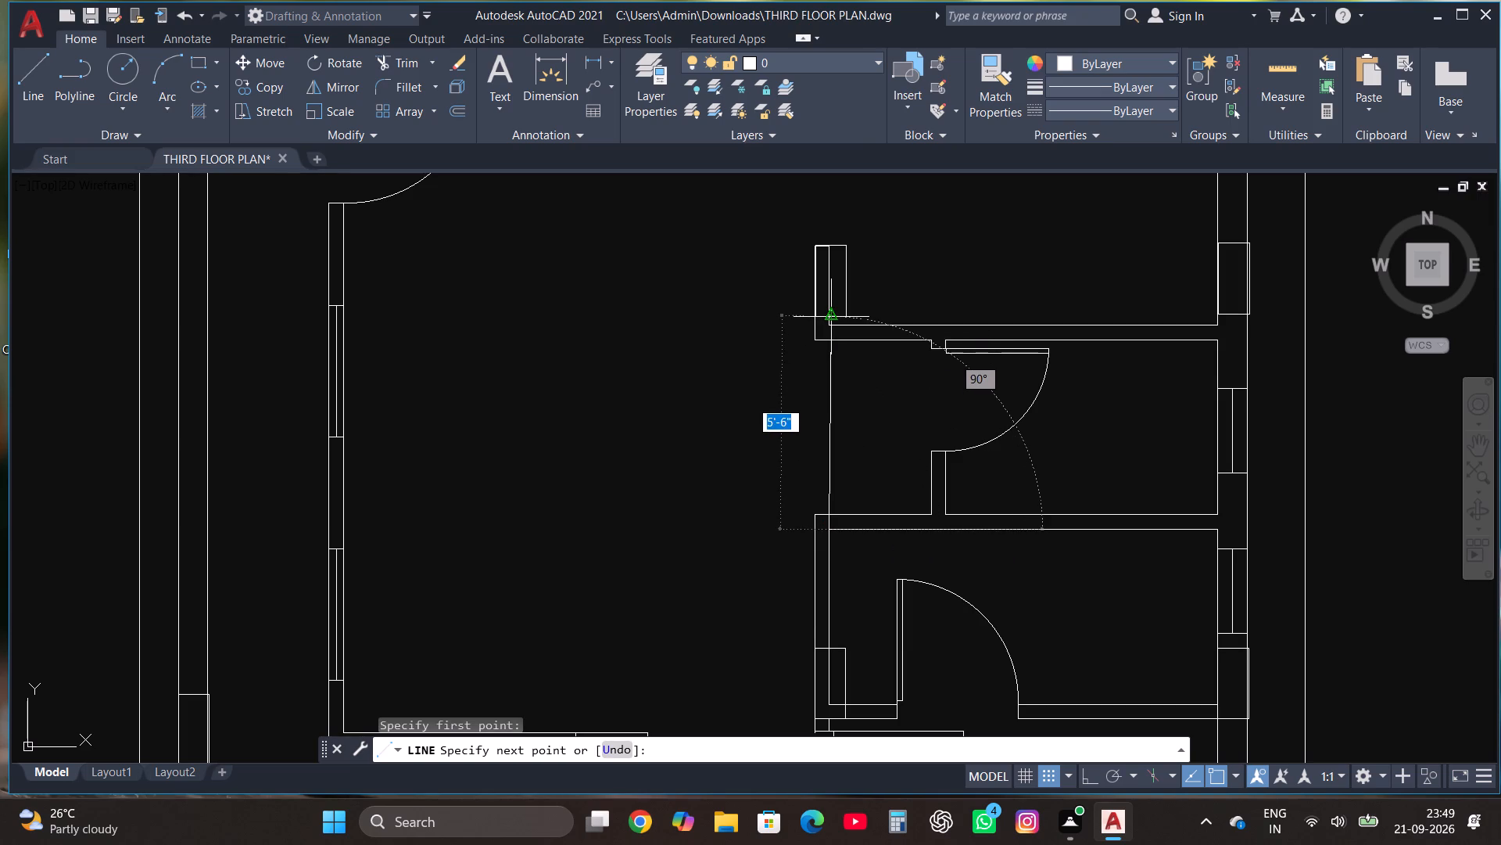
key(F8)
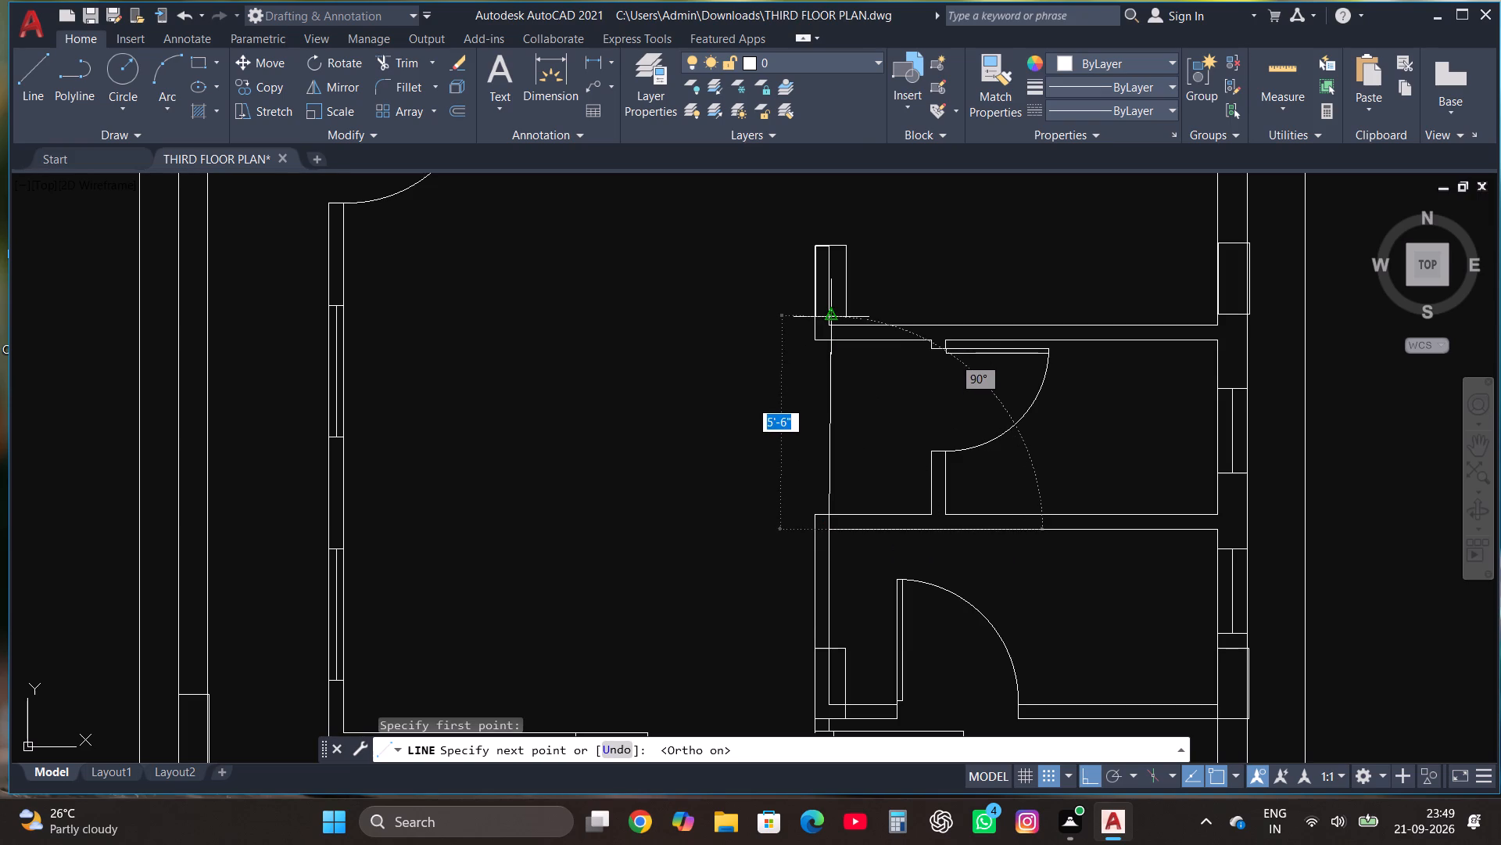
click(828, 263)
key(Escape)
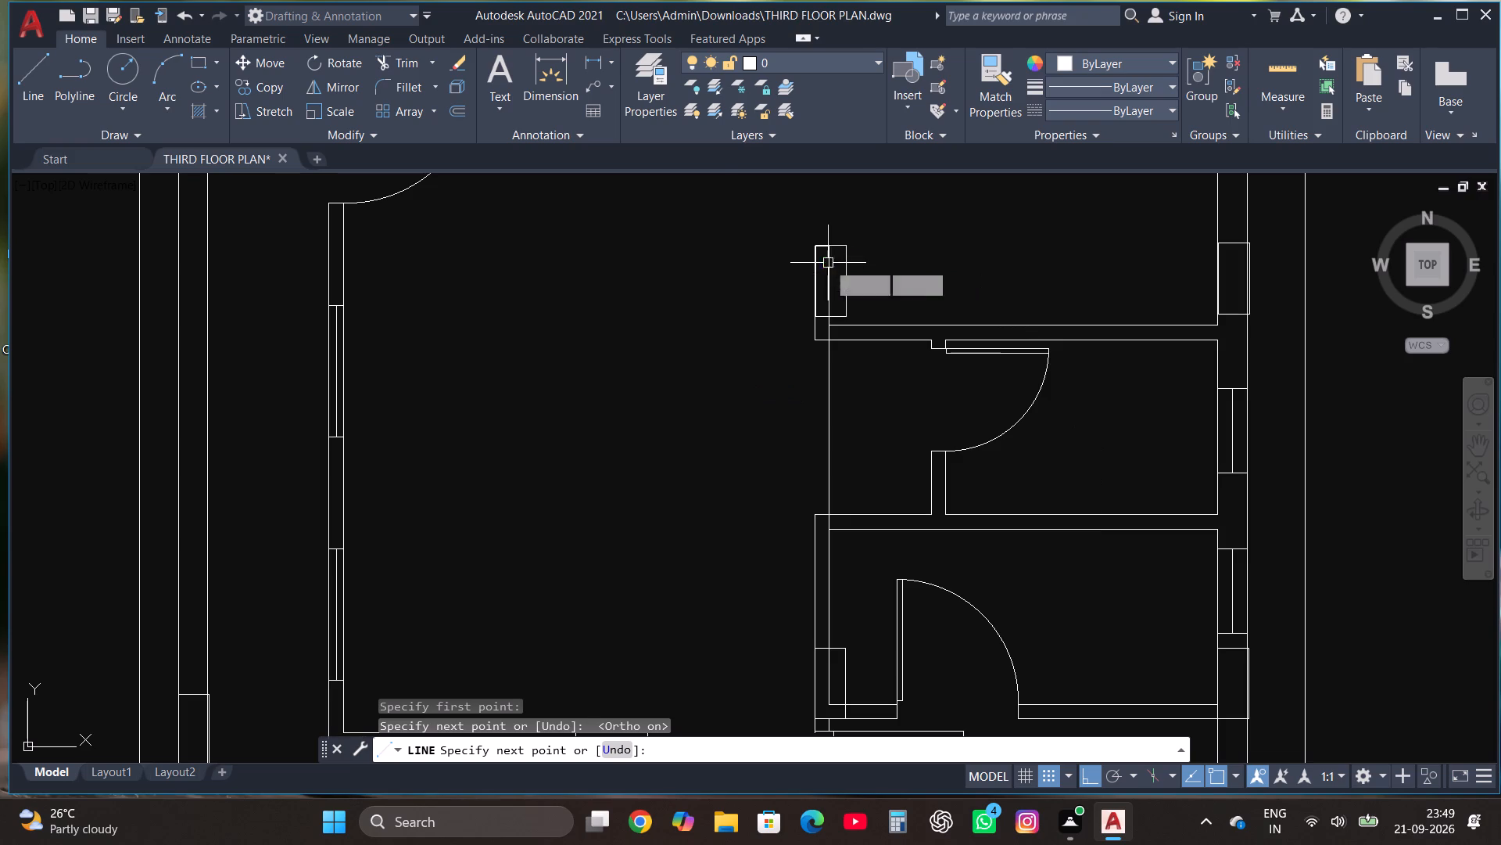
click(30, 77)
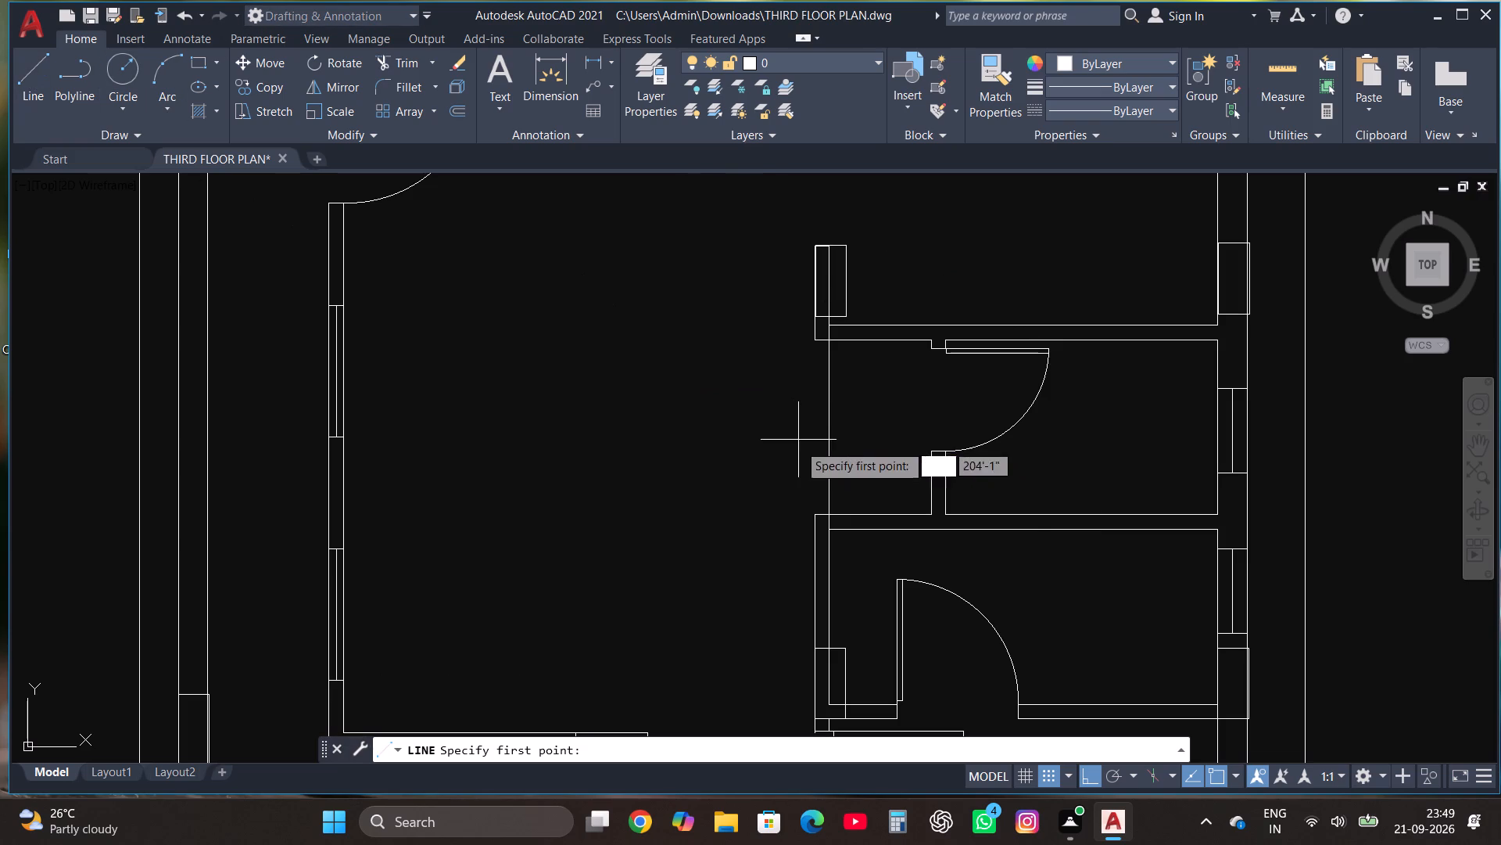
click(815, 515)
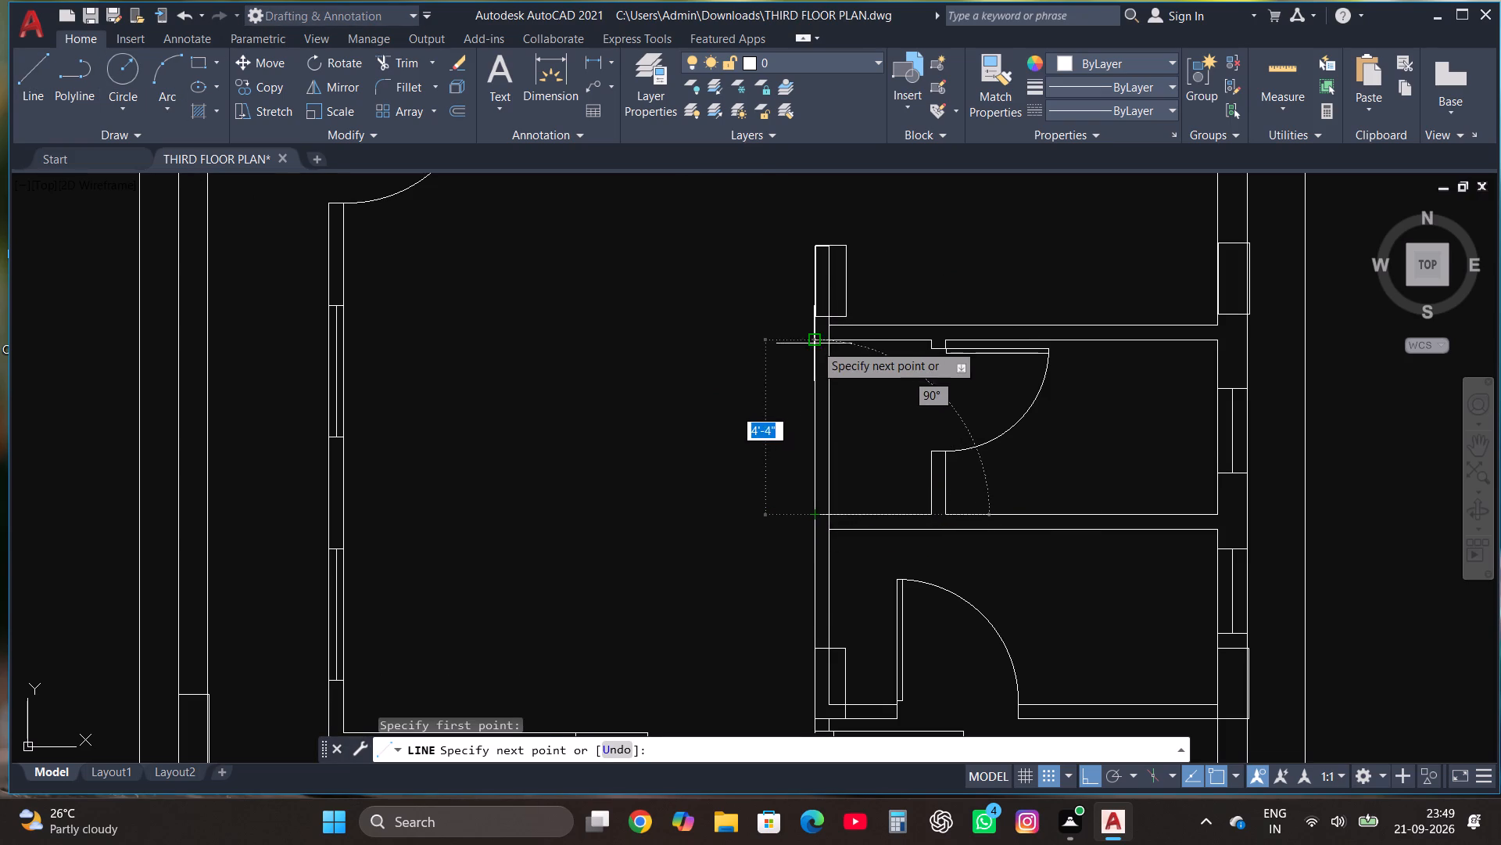
click(814, 343)
key(Escape)
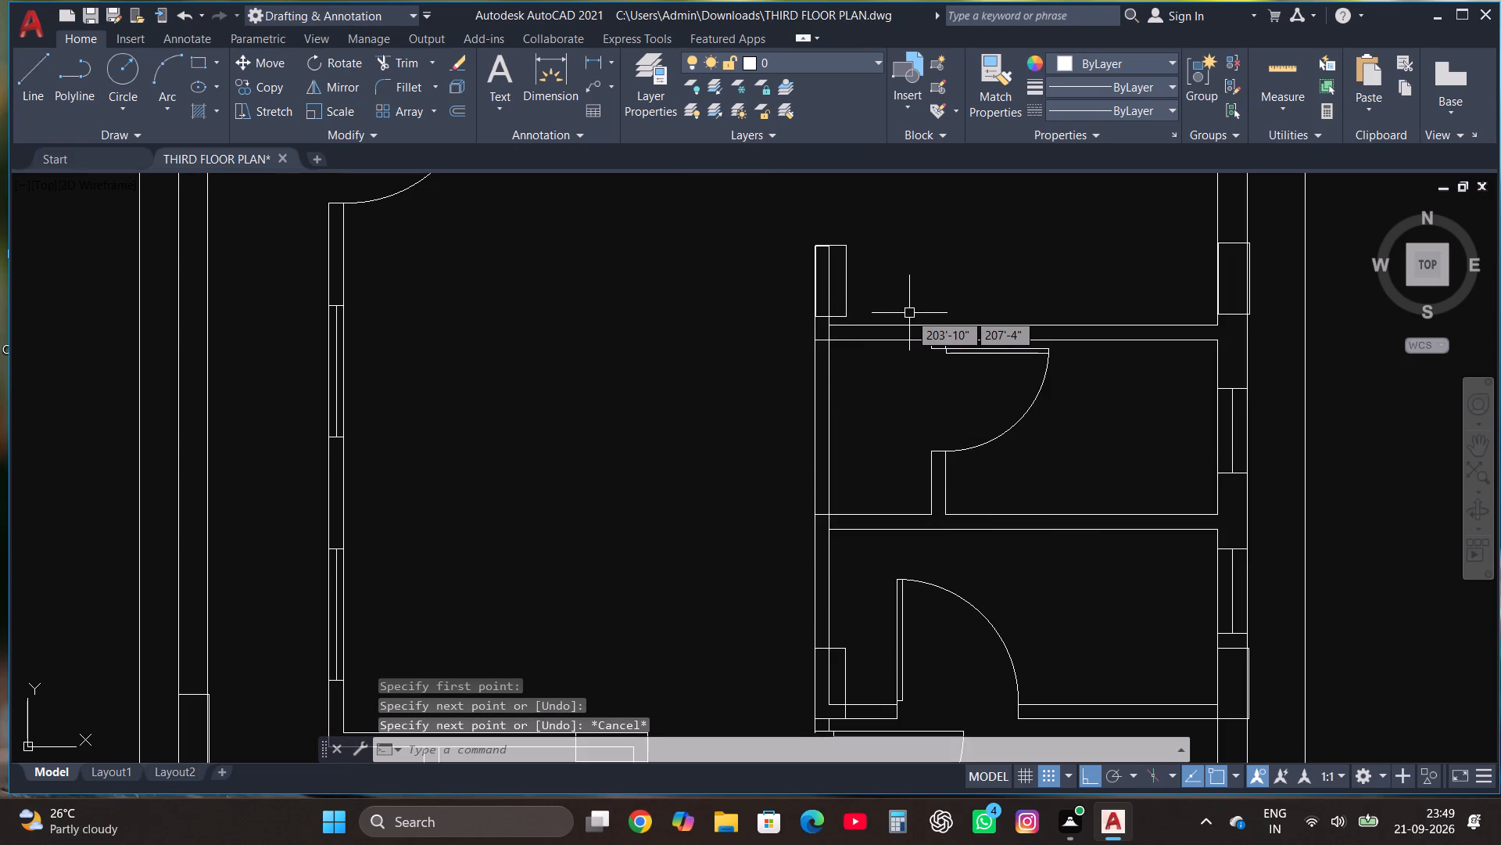
Trim the line overlaps where the upper bathroom's top and bottom walls meet the new left wall.
click(413, 68)
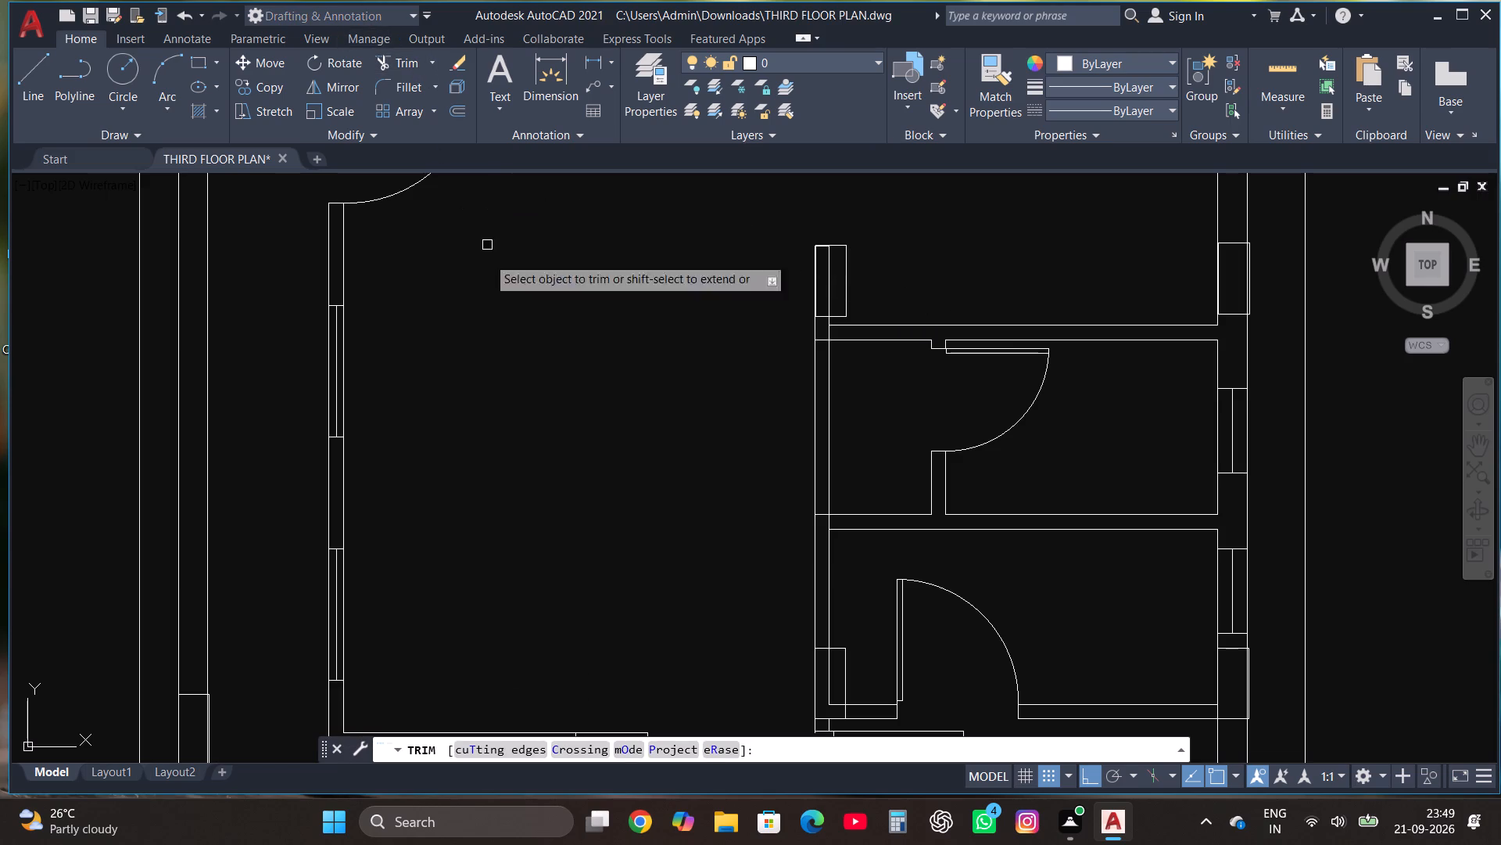
scroll(811, 512, up, 2)
click(828, 523)
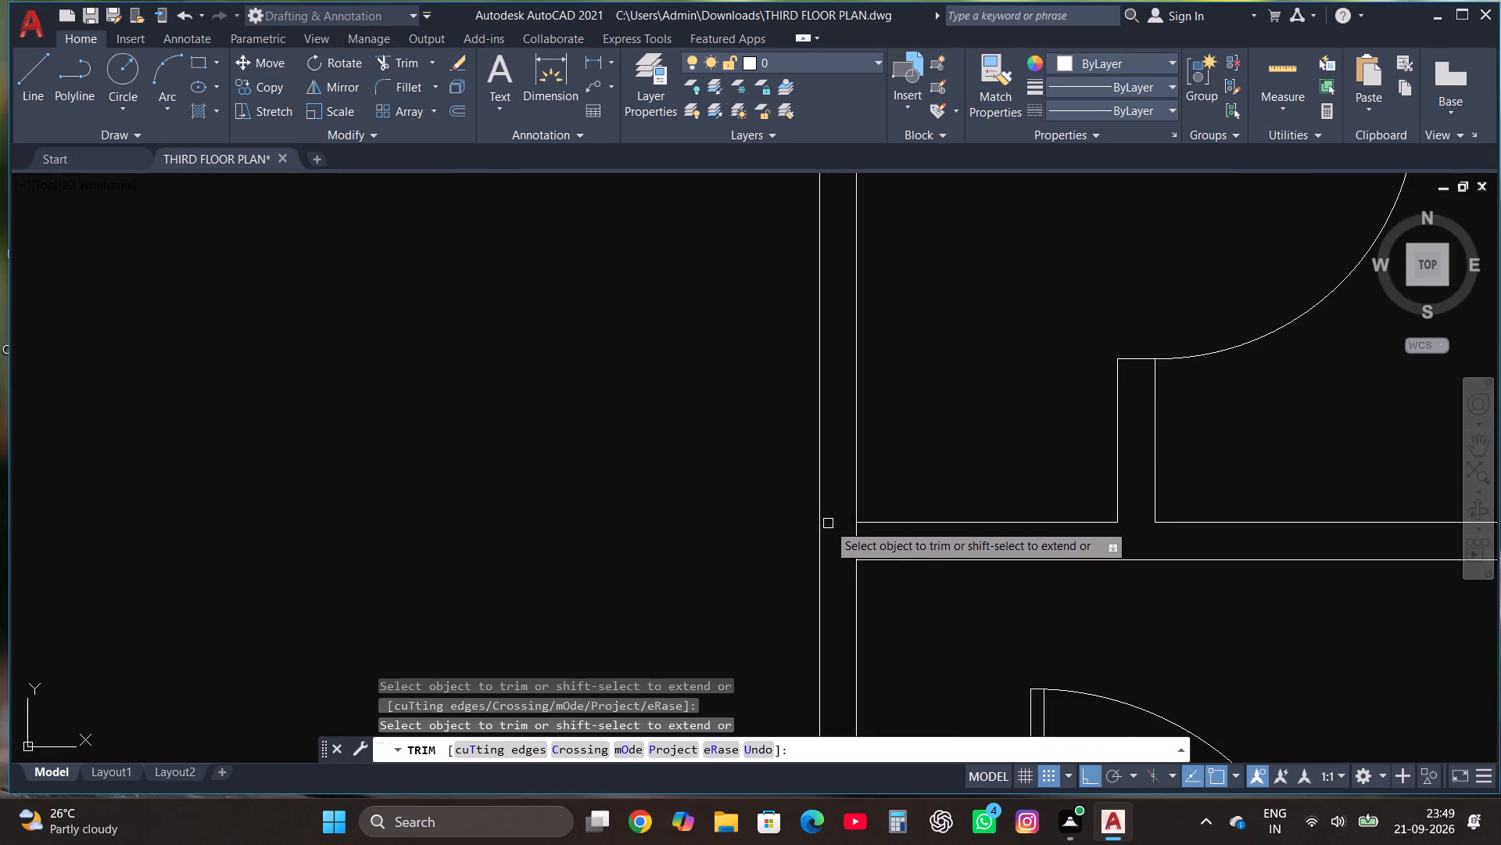
click(857, 538)
scroll(854, 542, down, 3)
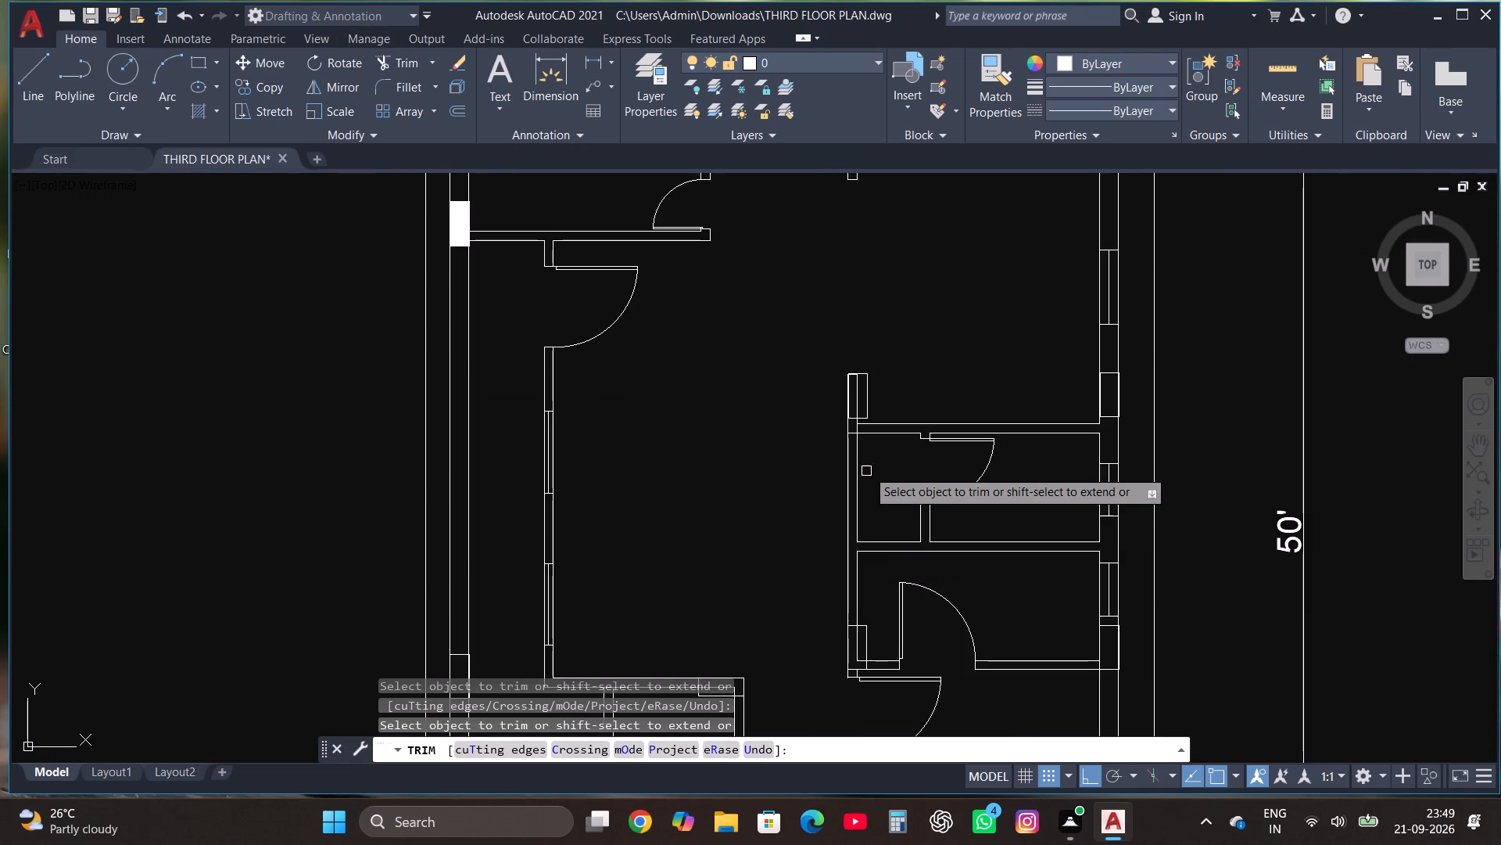
scroll(860, 417, up, 3)
click(833, 481)
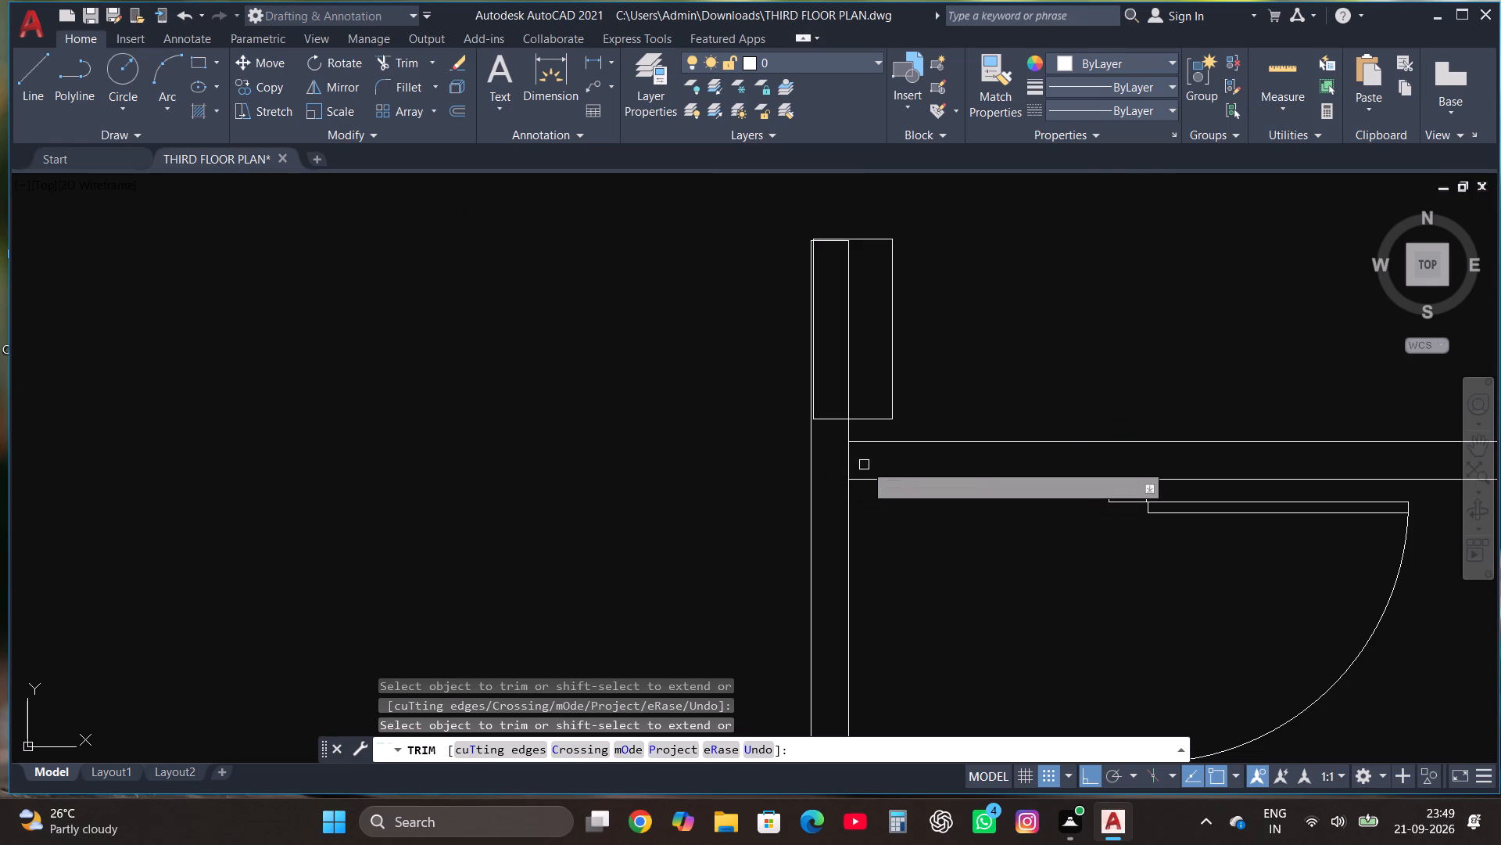
click(847, 466)
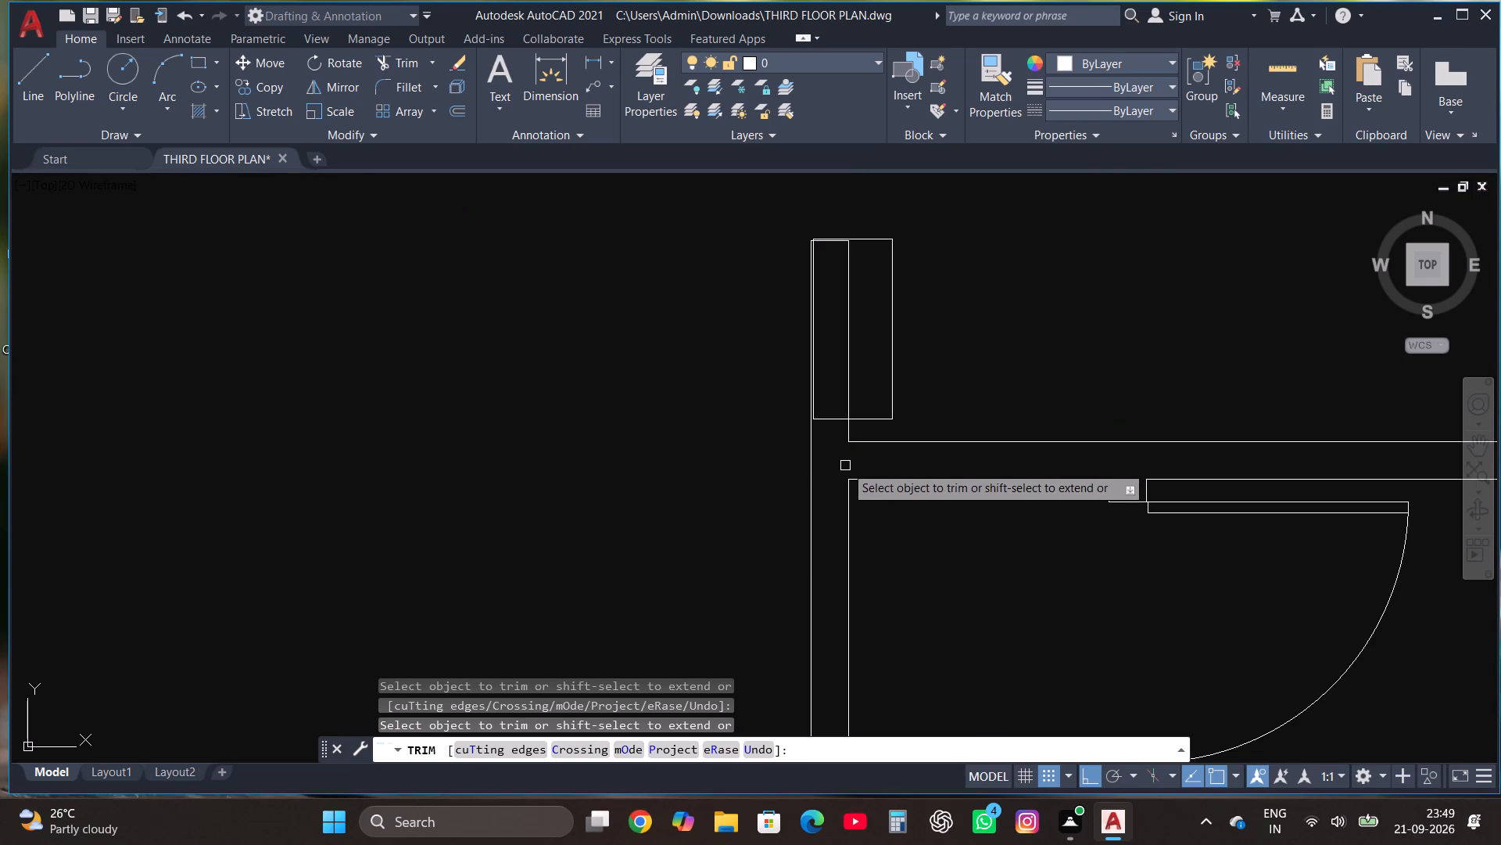
scroll(845, 466, down, 2)
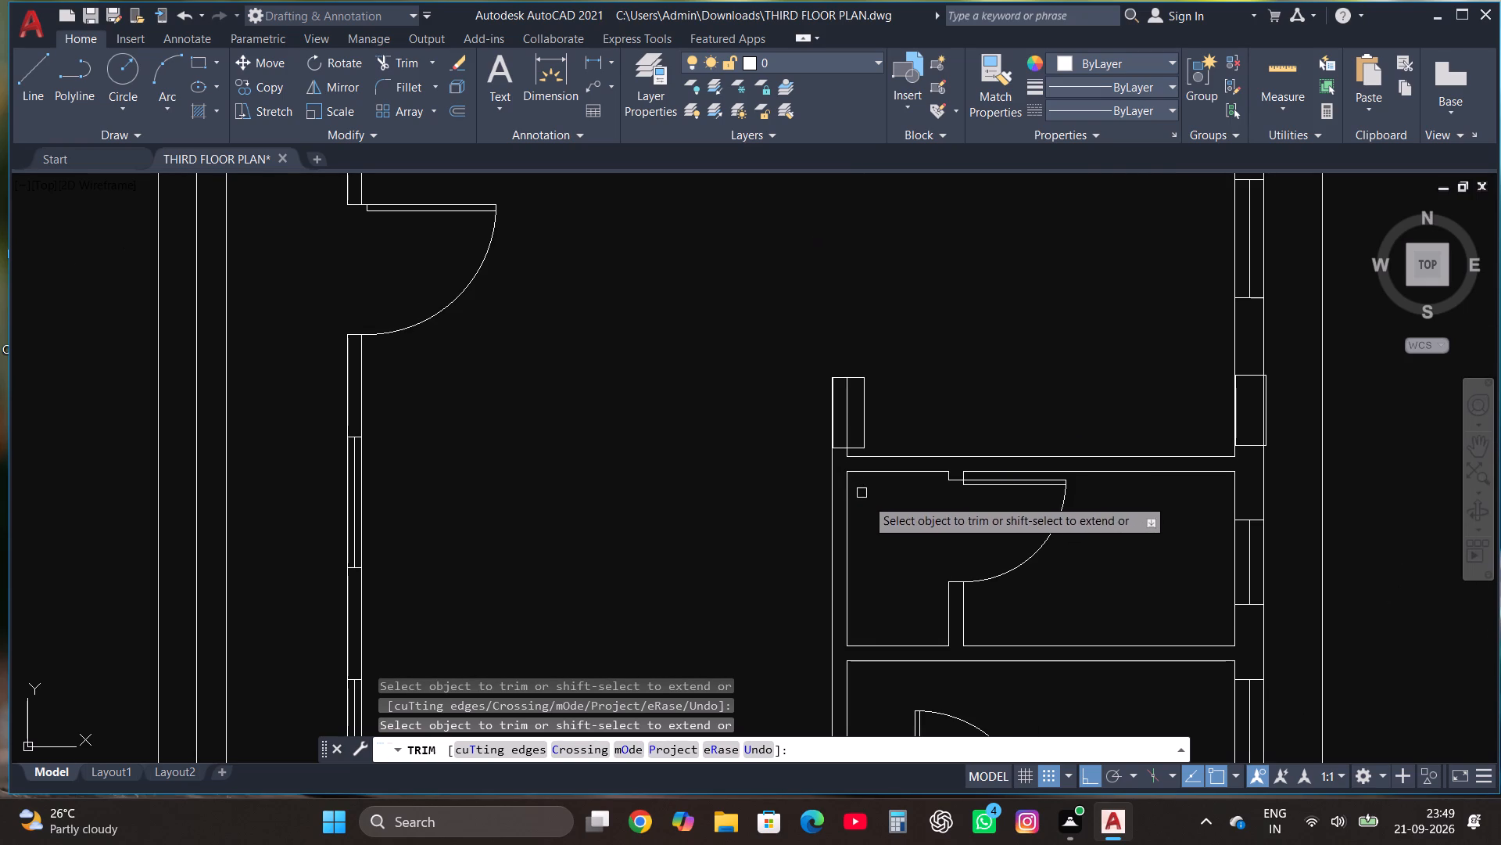
key(Escape)
scroll(890, 545, down, 1)
scroll(927, 508, up, 2)
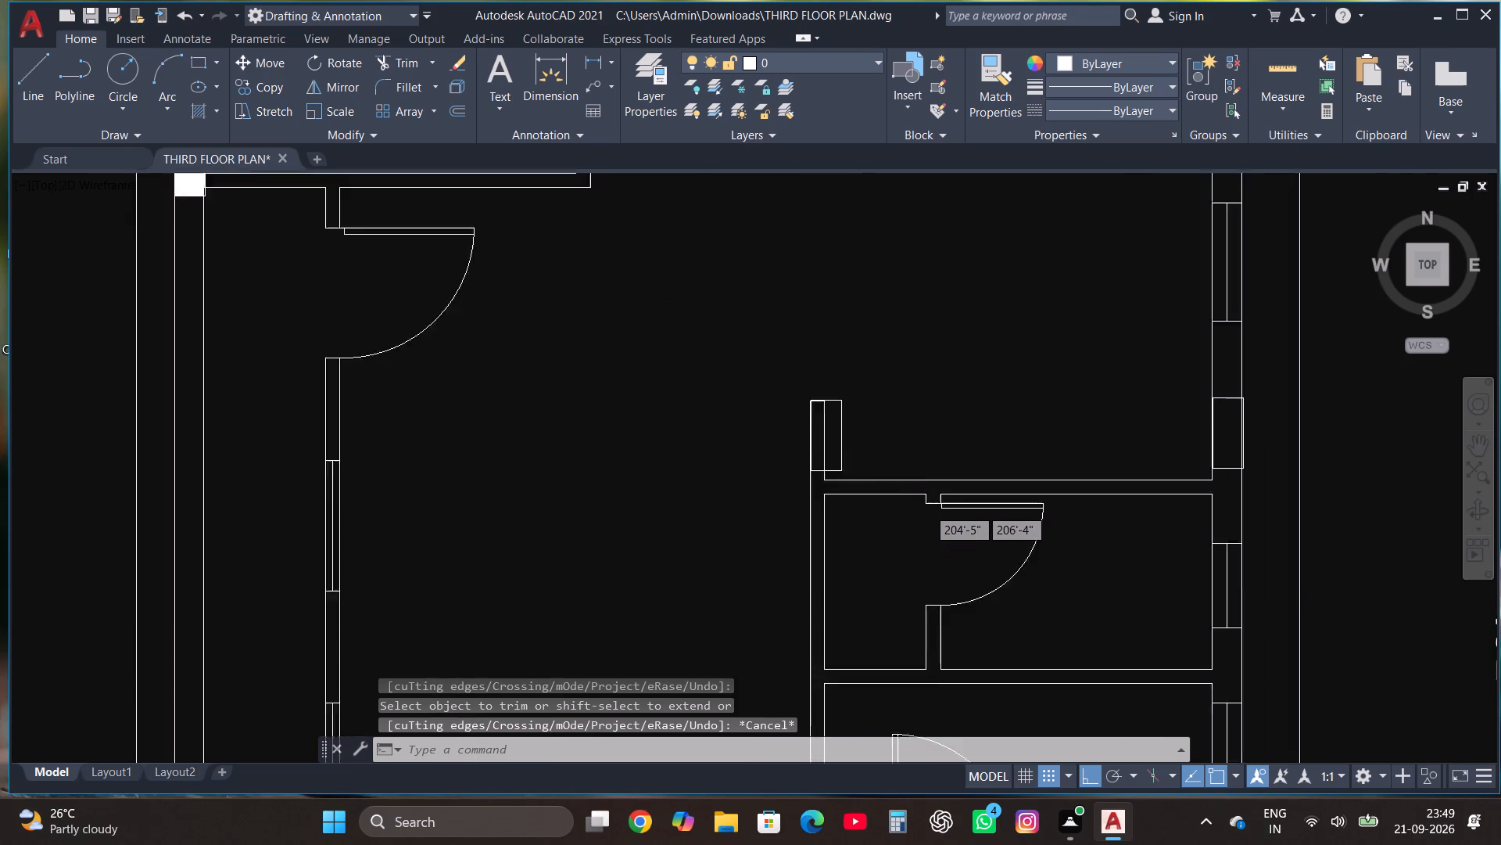
Draw two vertical lines at the upper bathroom's top wall, one from the door jamb and one along the left wall's inner face.
click(49, 76)
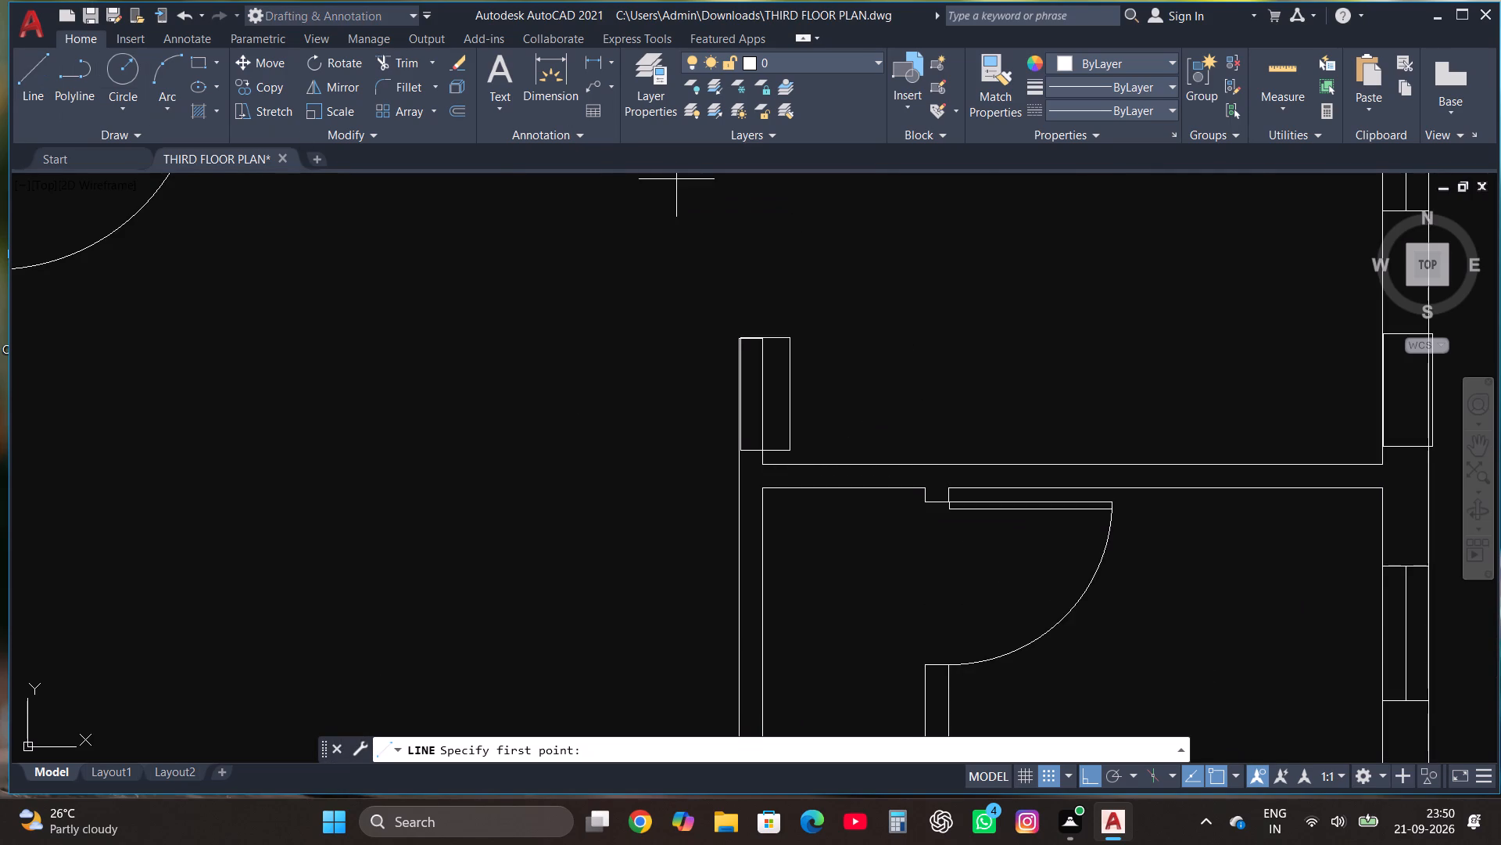
click(924, 489)
click(925, 392)
key(Escape)
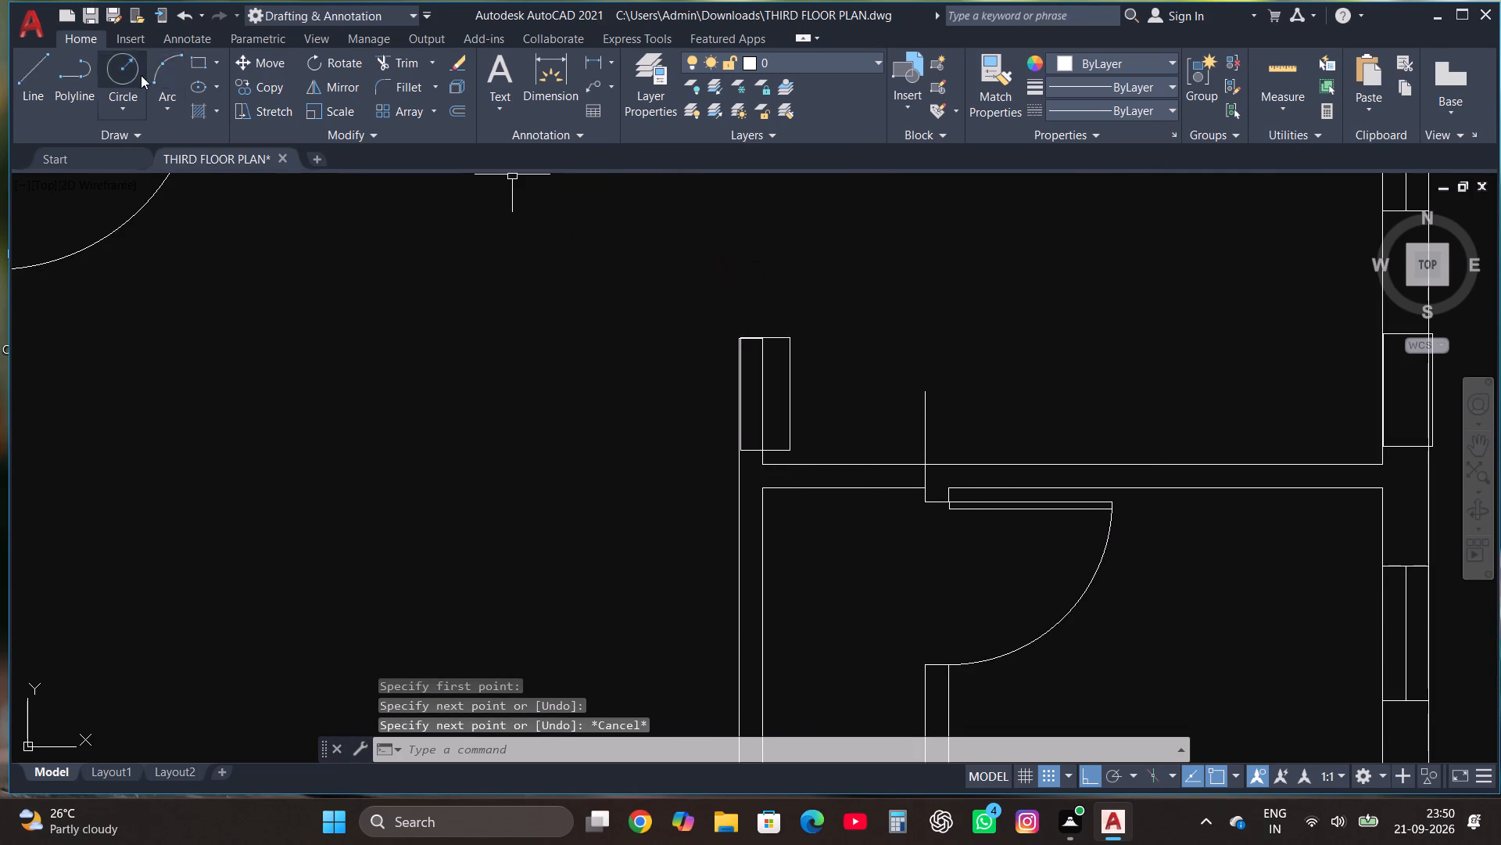
click(32, 80)
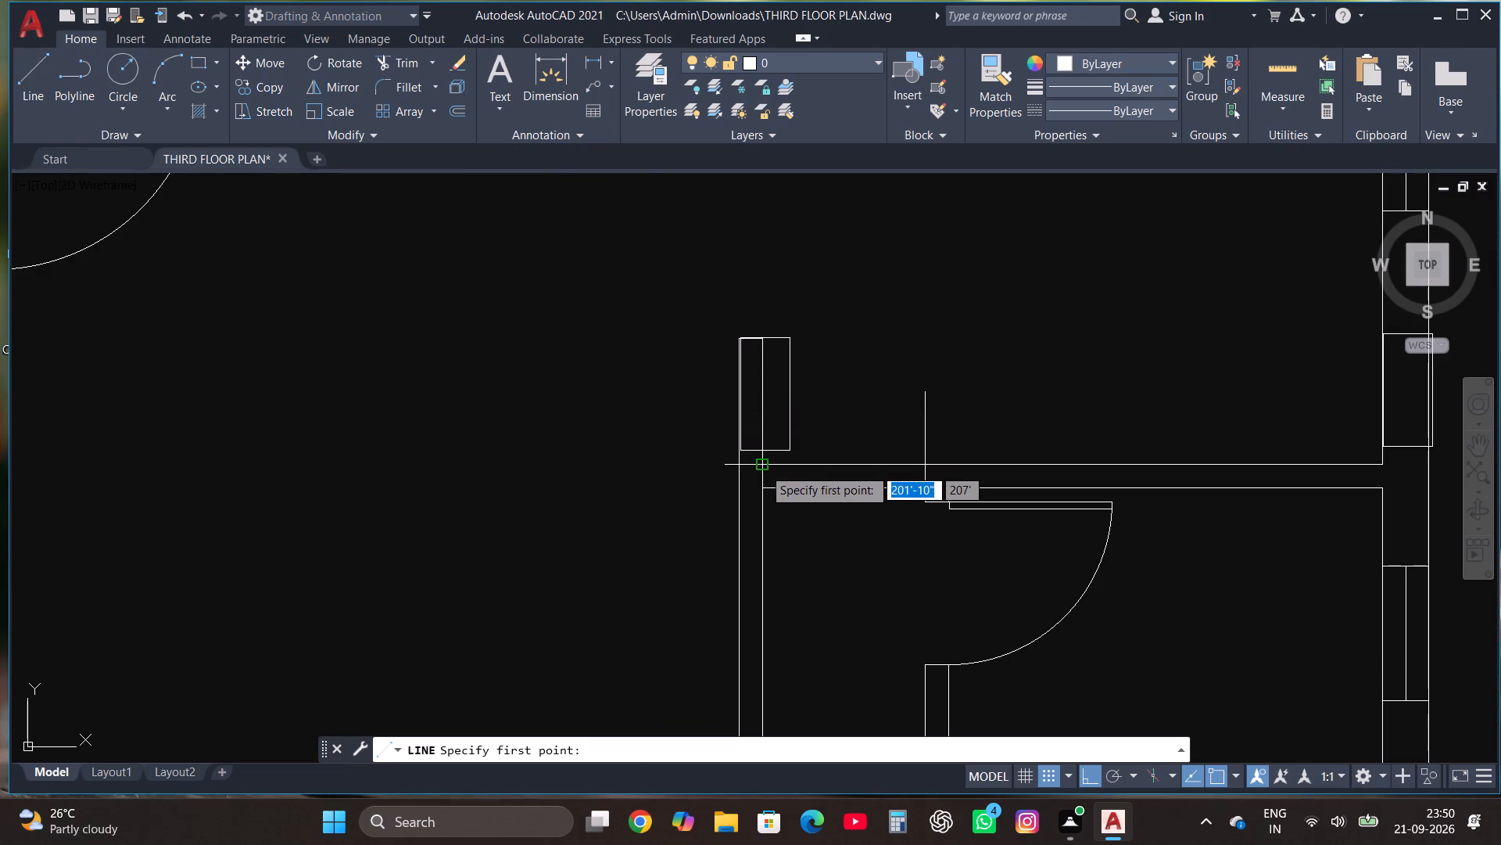
click(763, 468)
click(758, 552)
key(Escape)
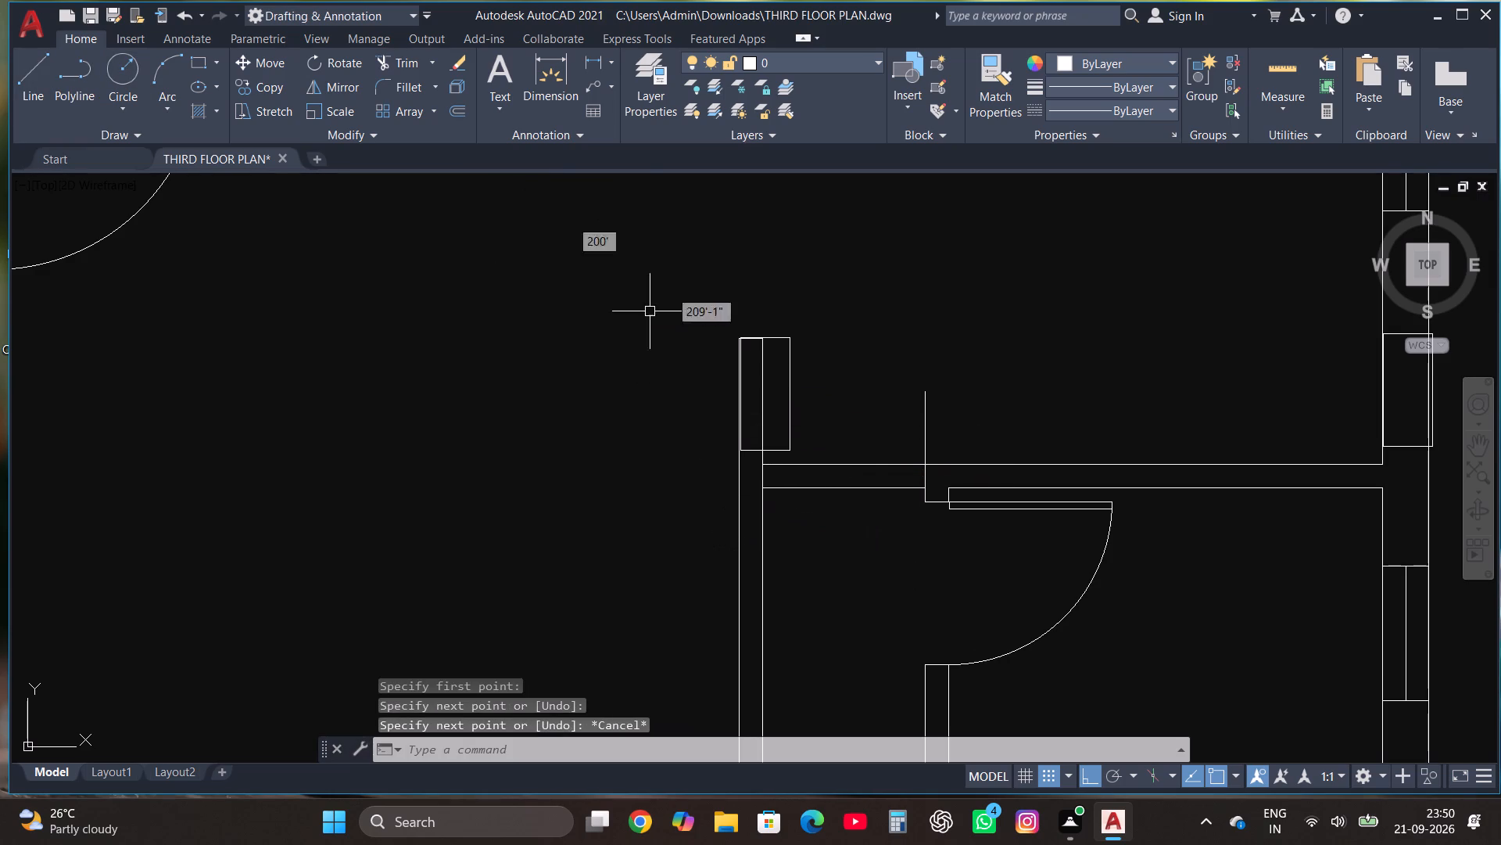
Trim away the top wall between the left wall and the upper bathroom's door jamb, and the excess vertical line above the jamb.
click(395, 58)
click(867, 526)
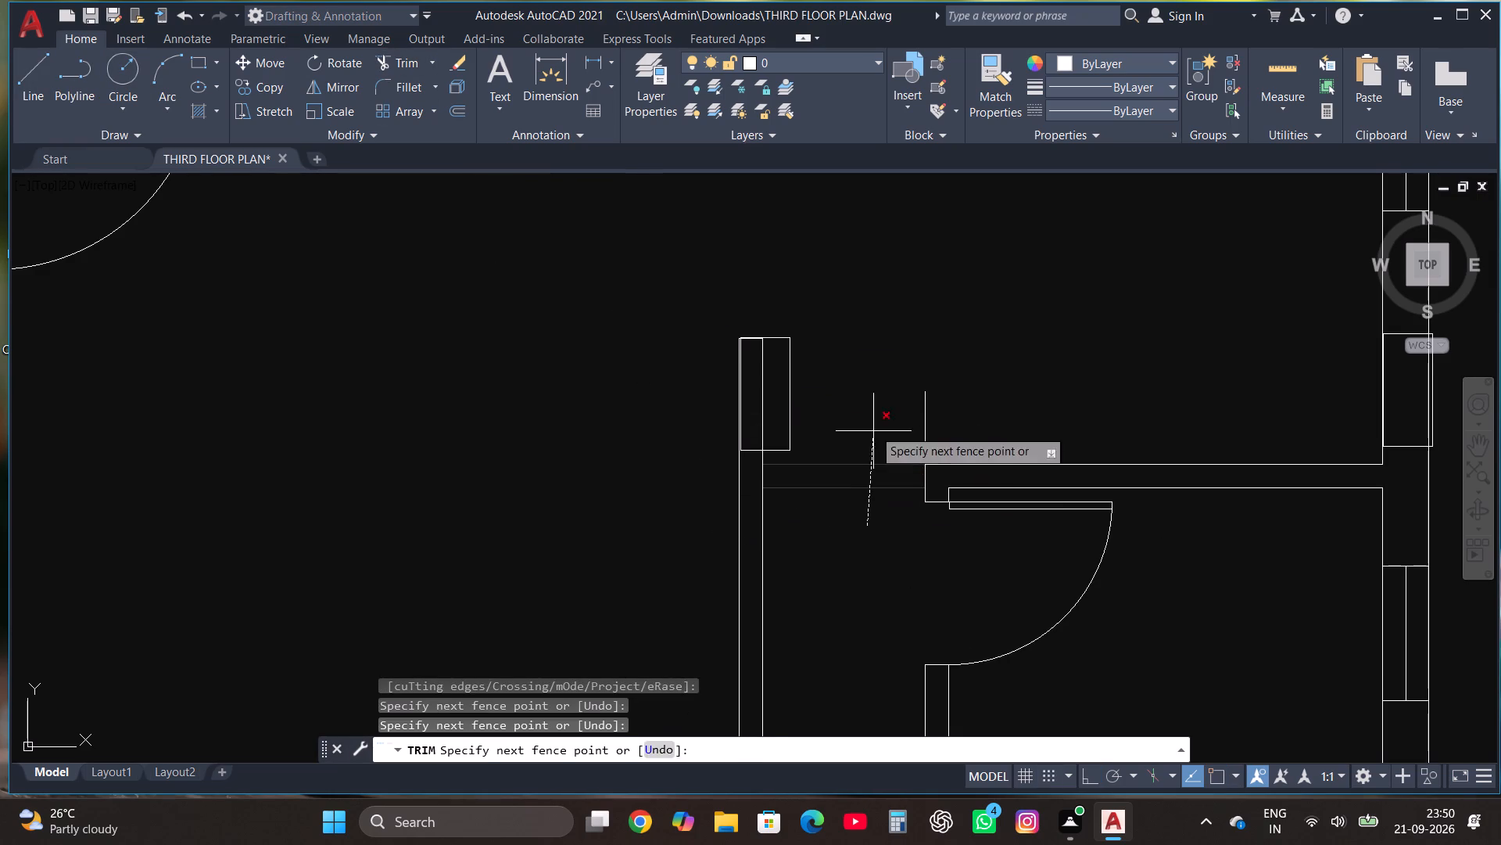
click(876, 424)
click(925, 436)
scroll(901, 399, down, 3)
key(Escape)
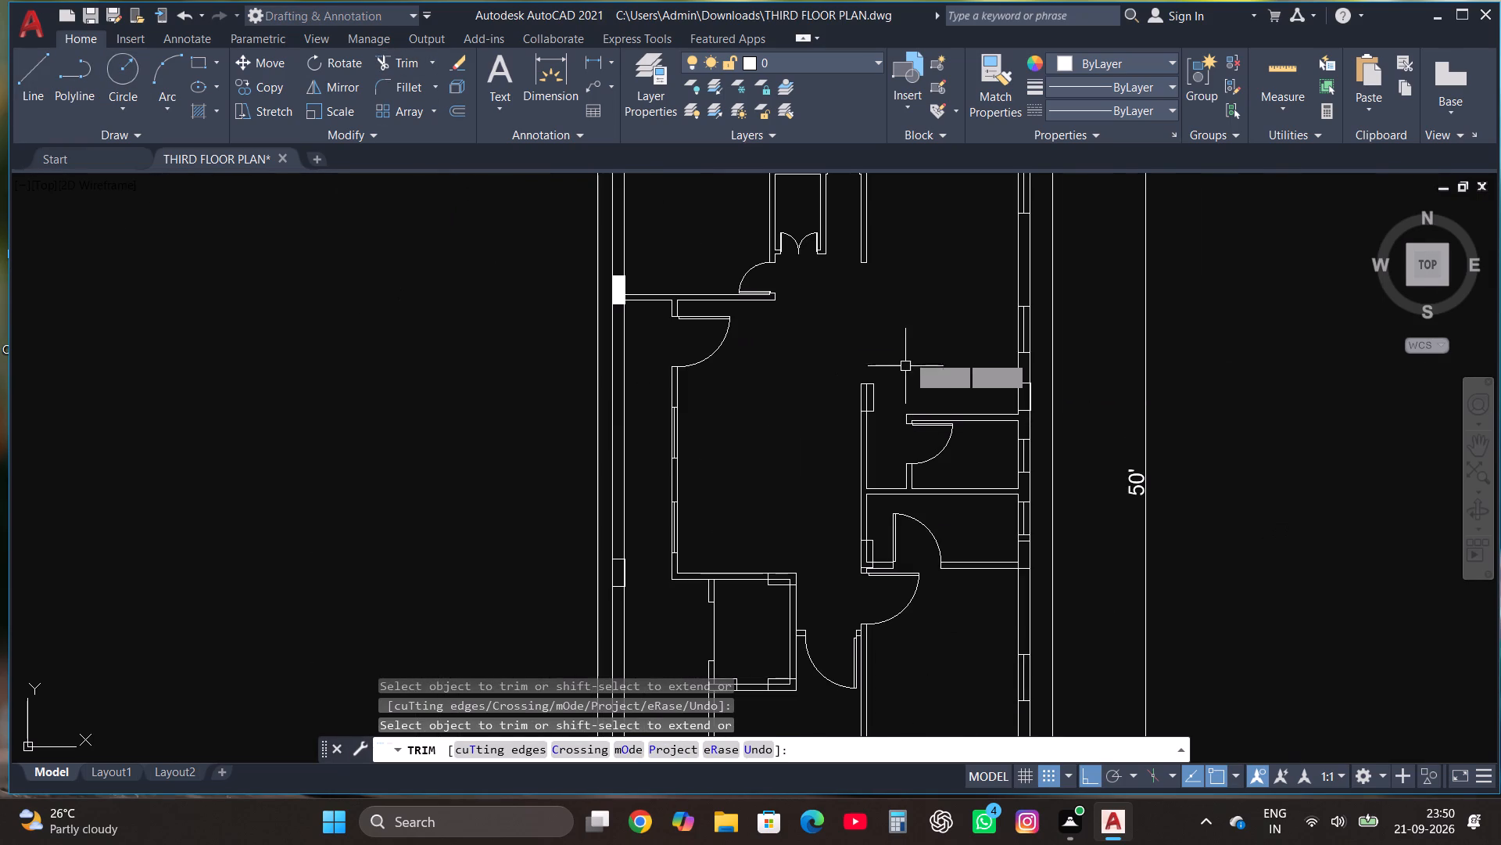
Start an AR-SAND hatch and fill the two columns level with the lower bathroom's door wall and the plan's lower-right corner column.
scroll(942, 516, up, 1)
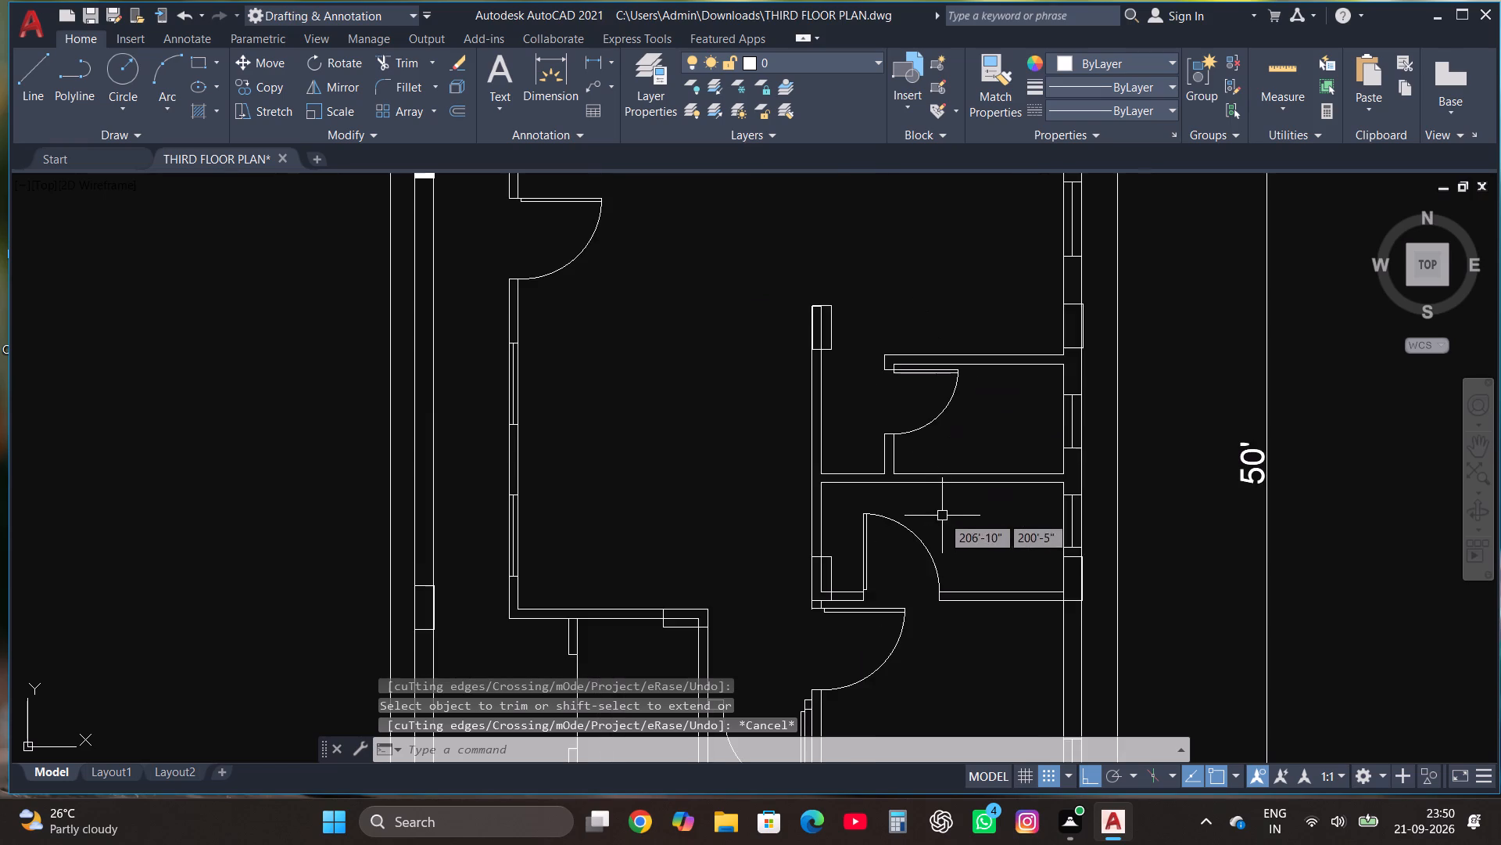
scroll(903, 451, up, 1)
scroll(903, 451, down, 1)
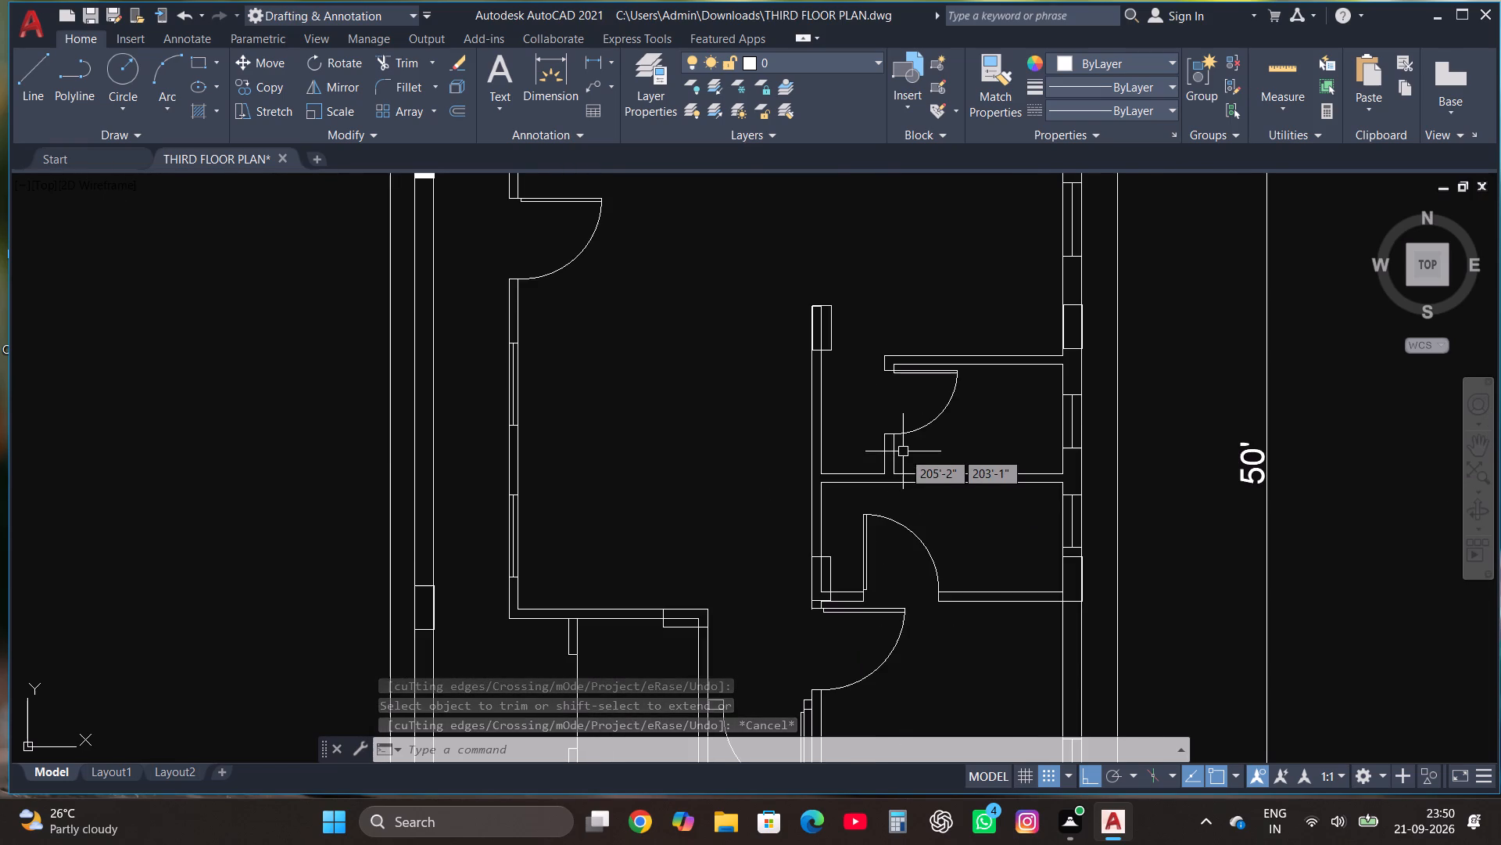
scroll(903, 451, down, 1)
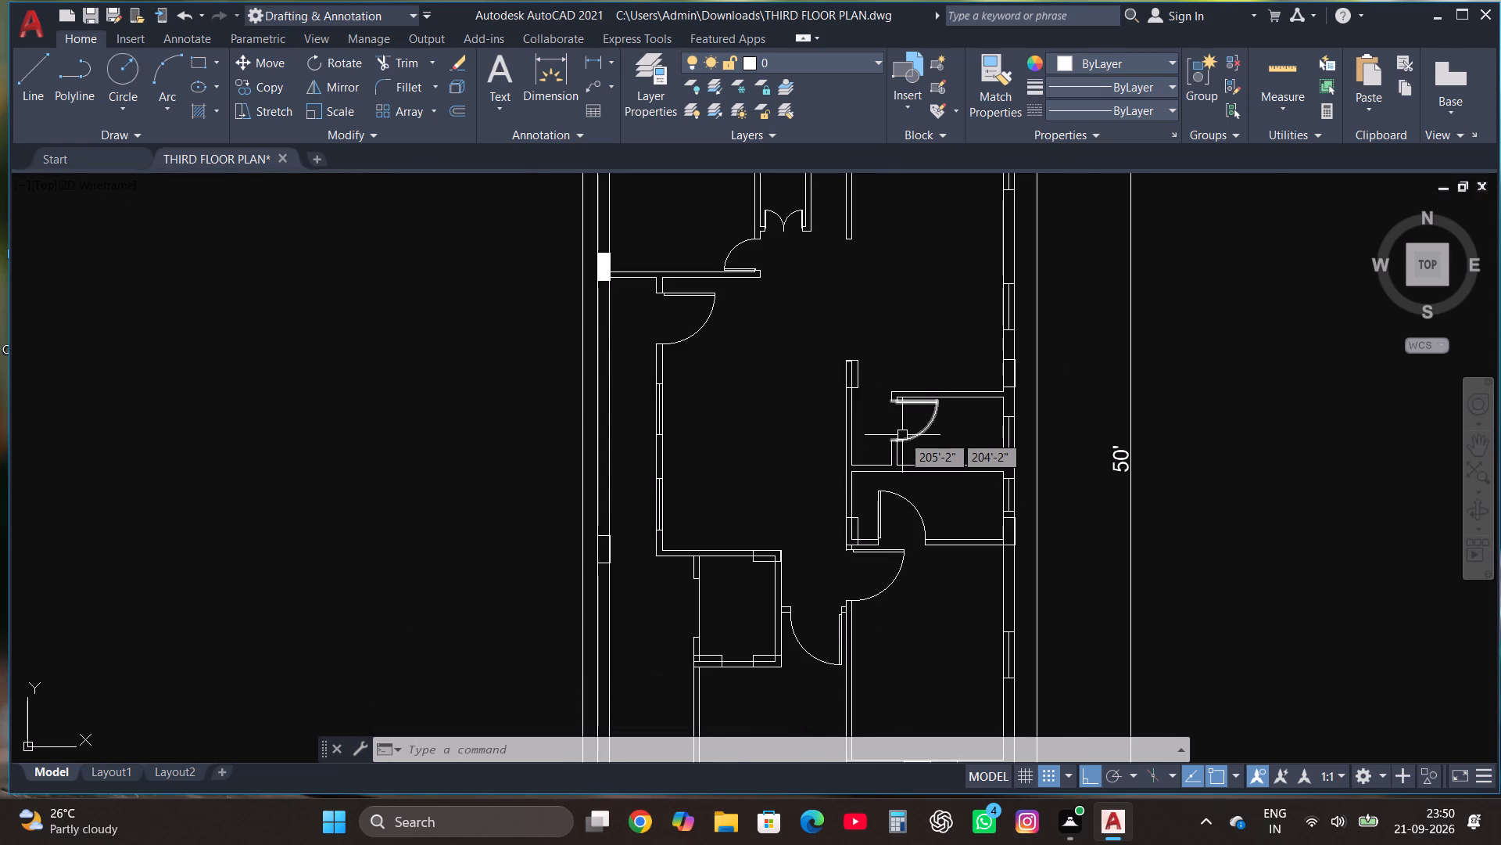
scroll(902, 430, down, 1)
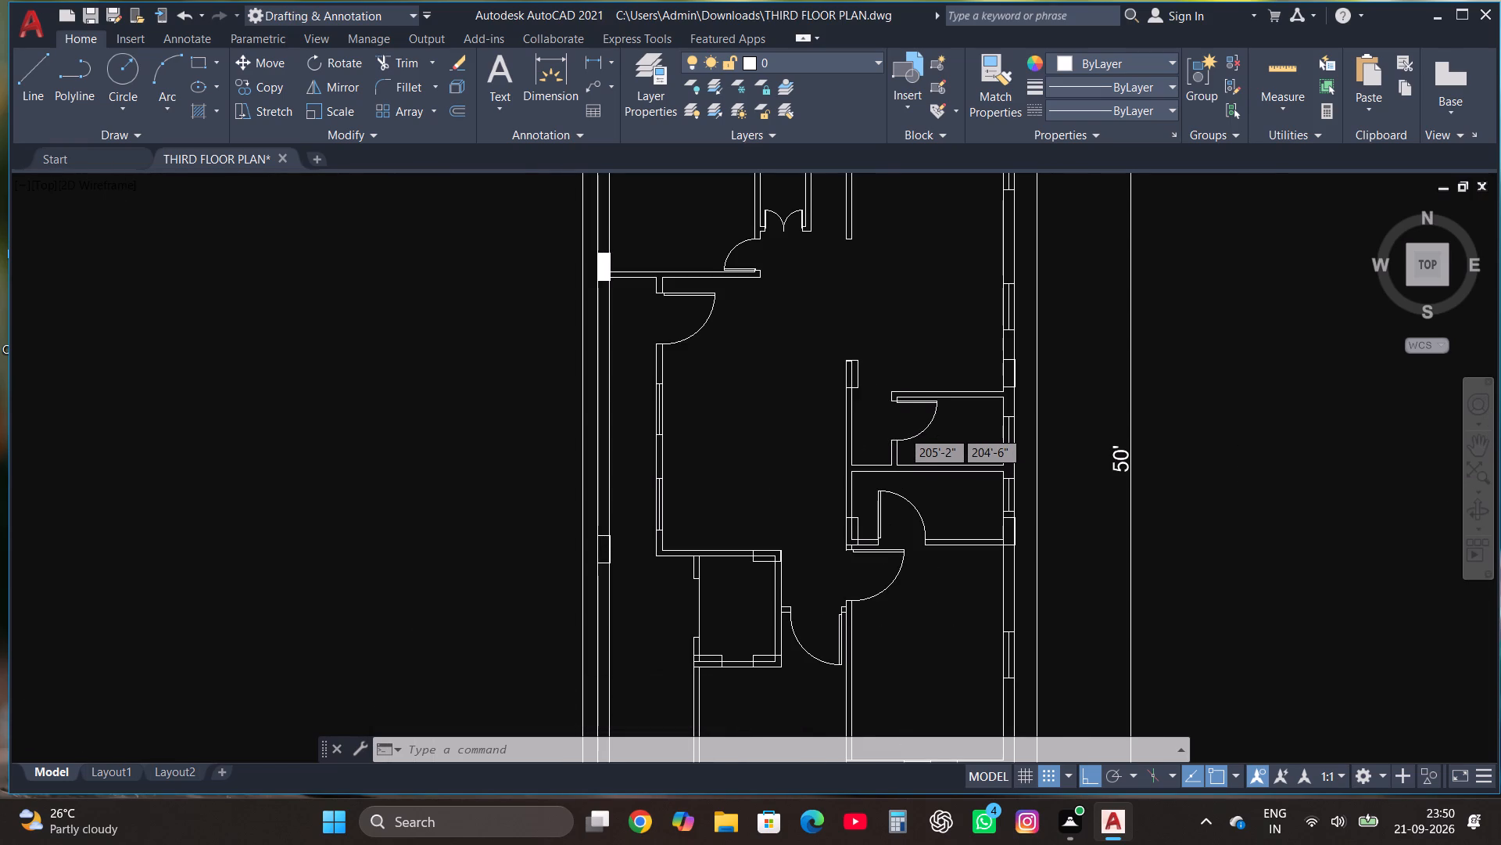
scroll(959, 531, up, 1)
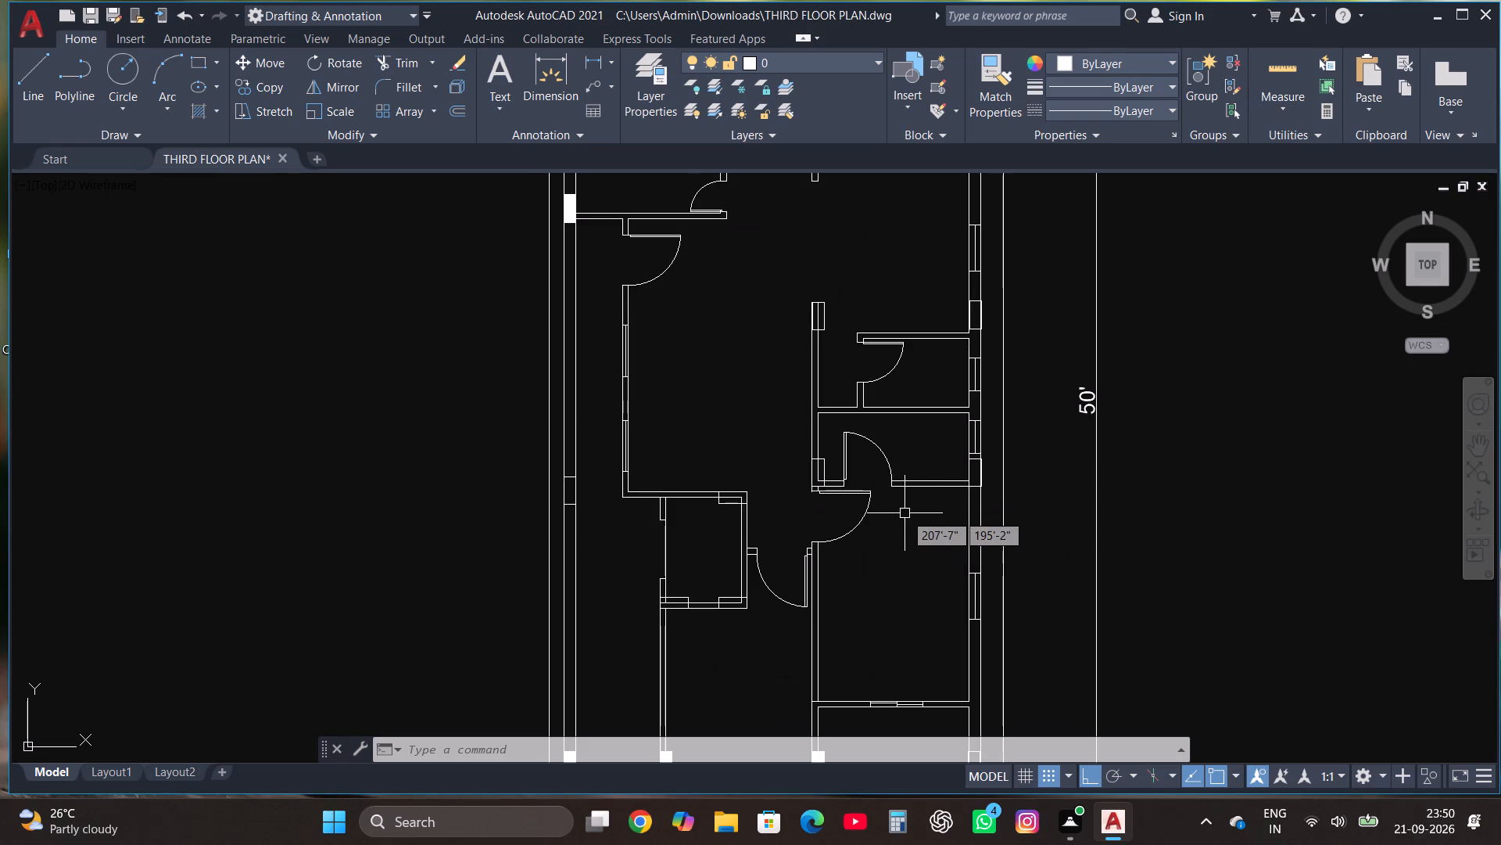
text(HA)
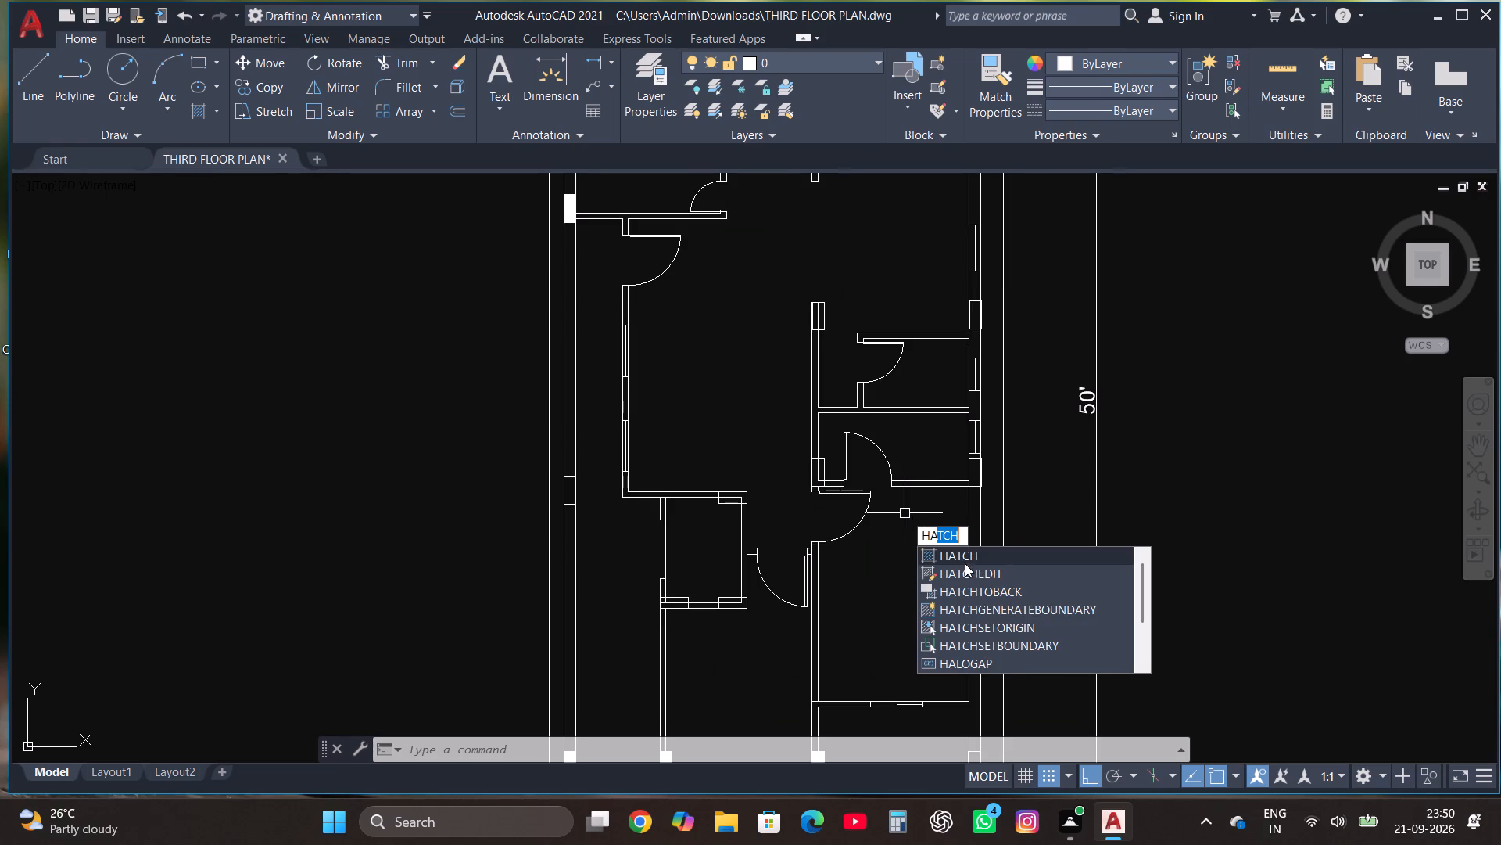
click(962, 556)
scroll(976, 482, up, 2)
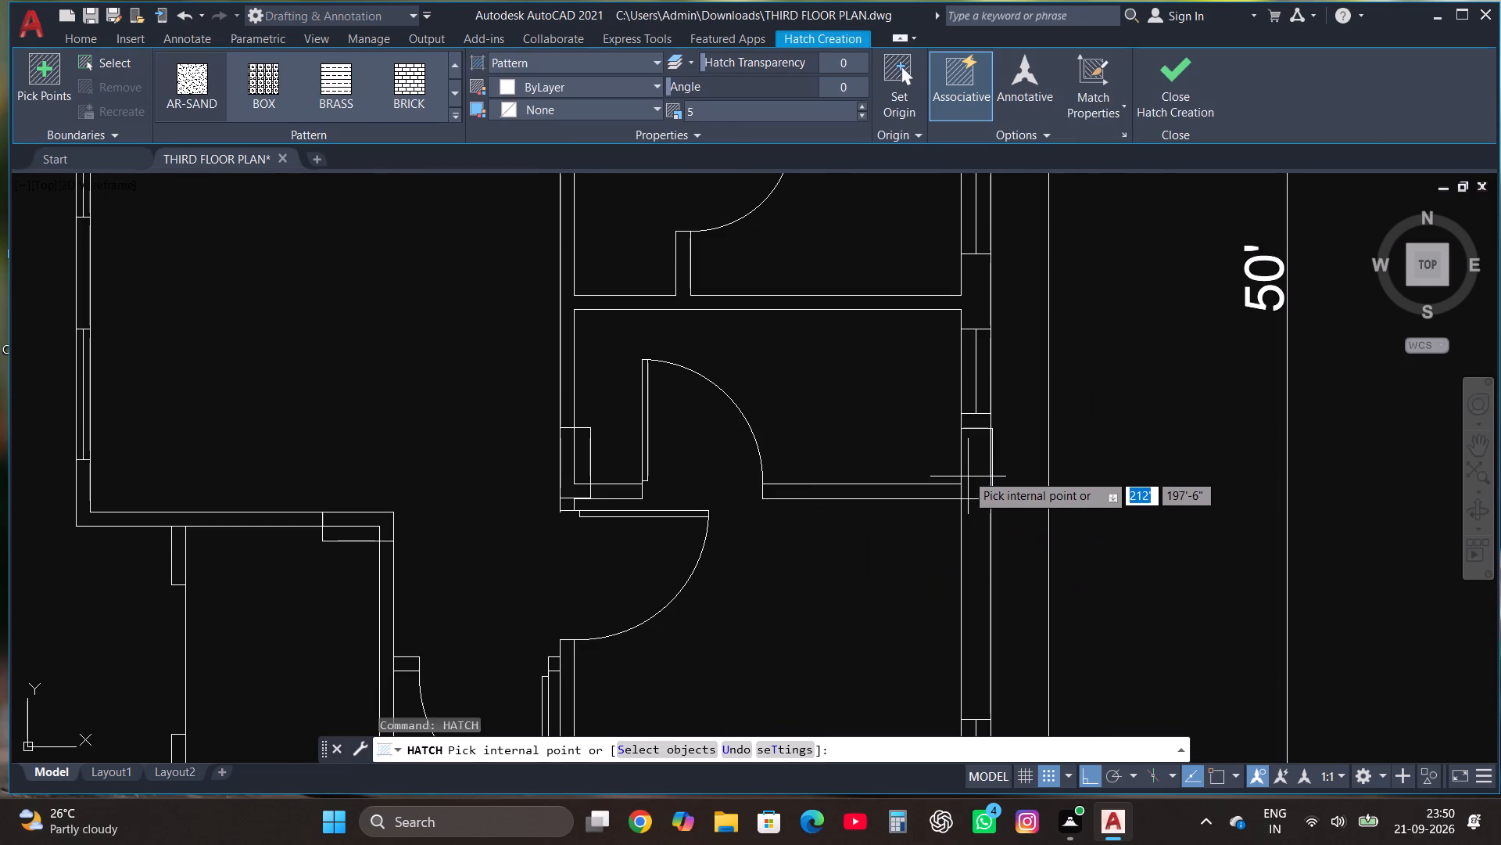
click(966, 473)
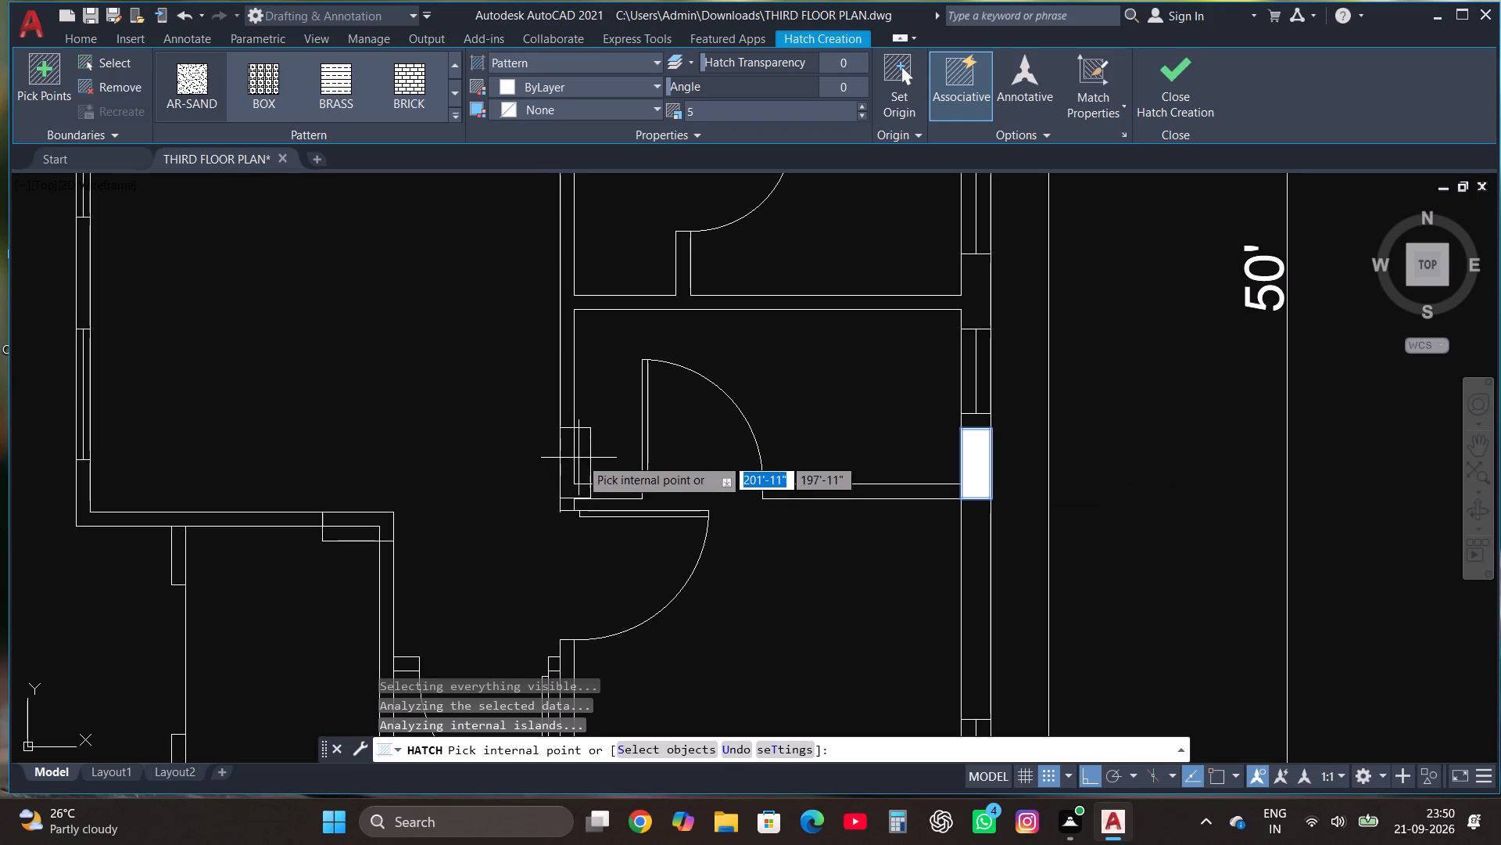
click(580, 458)
click(565, 483)
scroll(662, 379, down, 2)
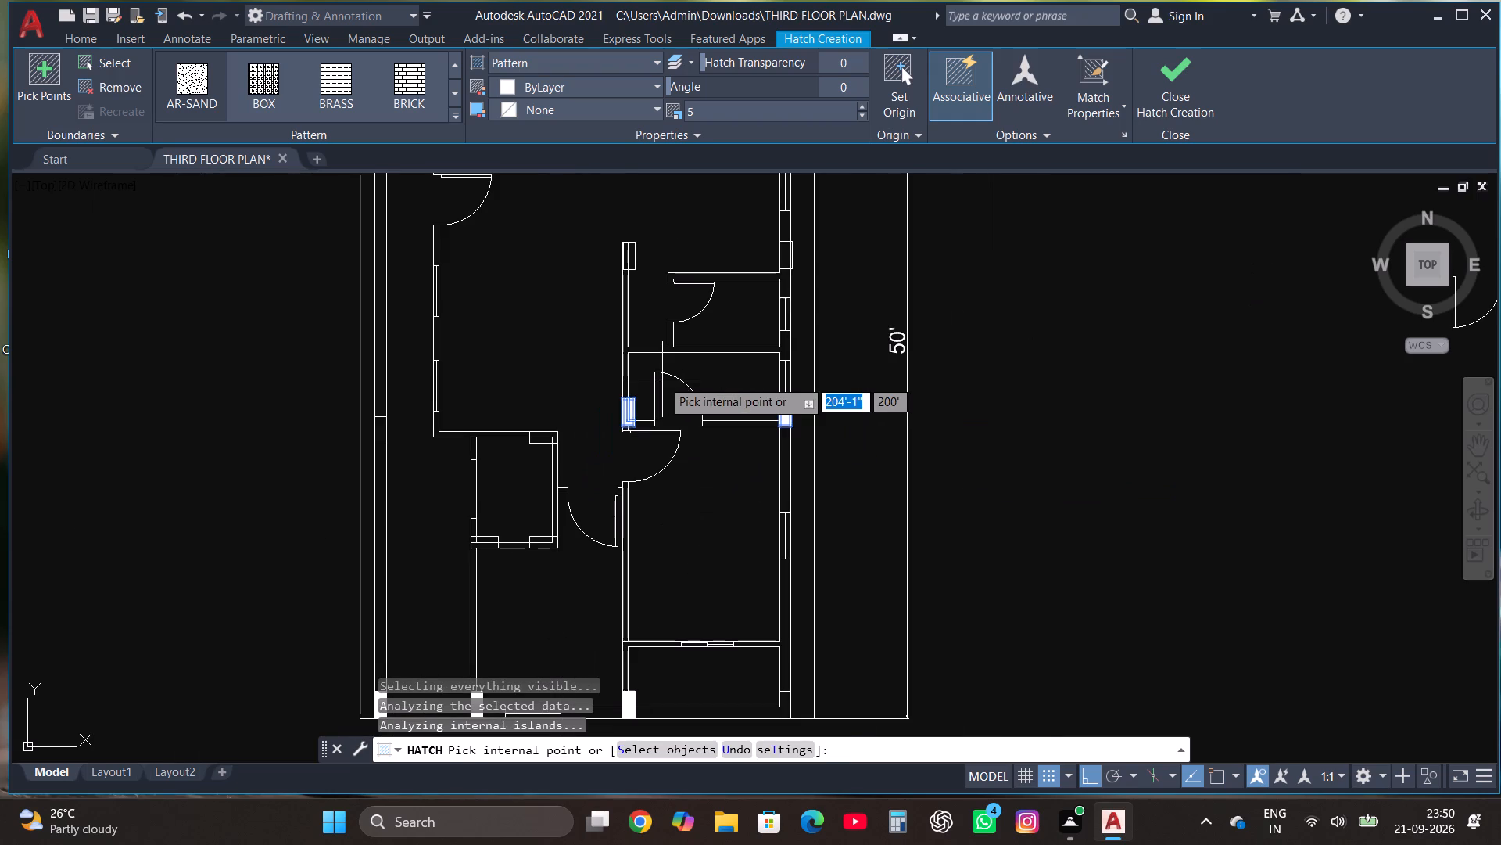
click(784, 706)
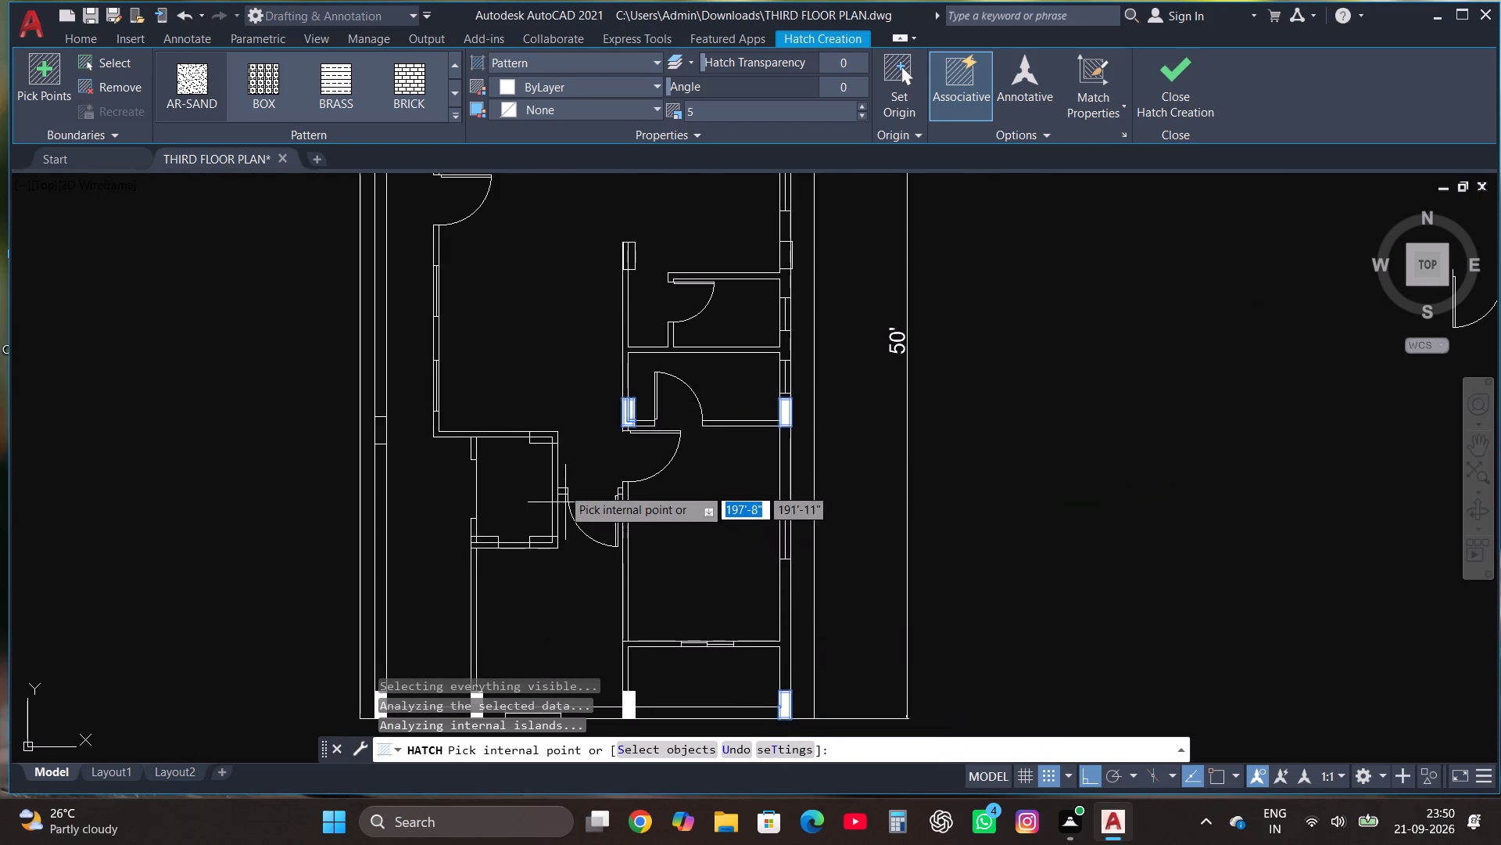
Add to the hatch the small central room's upper-right corner column, the right exterior column above the upper bathroom, and the lower left exterior column.
scroll(547, 432, up, 3)
click(537, 464)
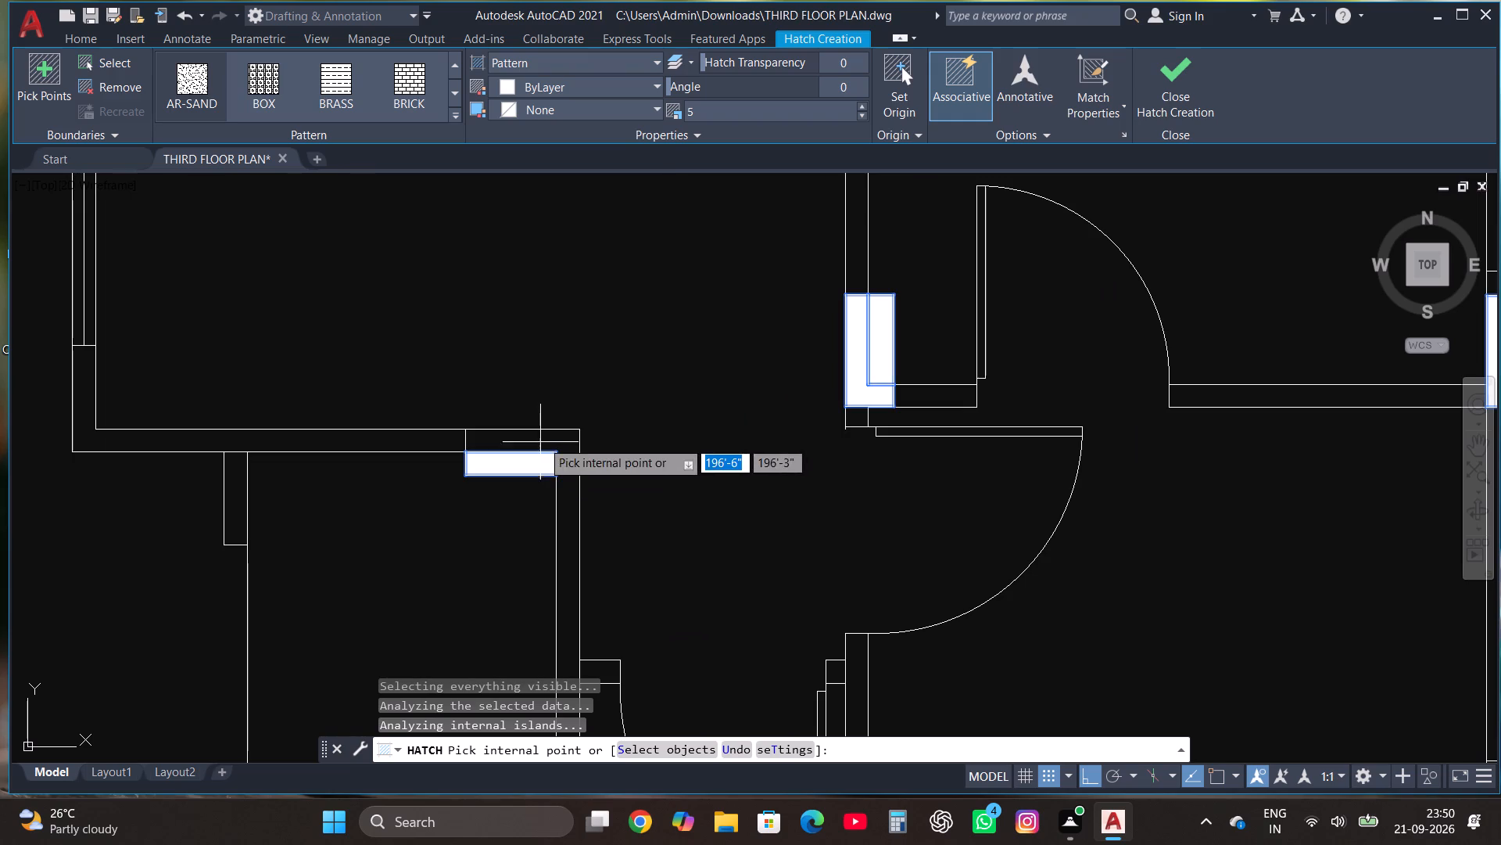
click(542, 439)
scroll(547, 444, down, 3)
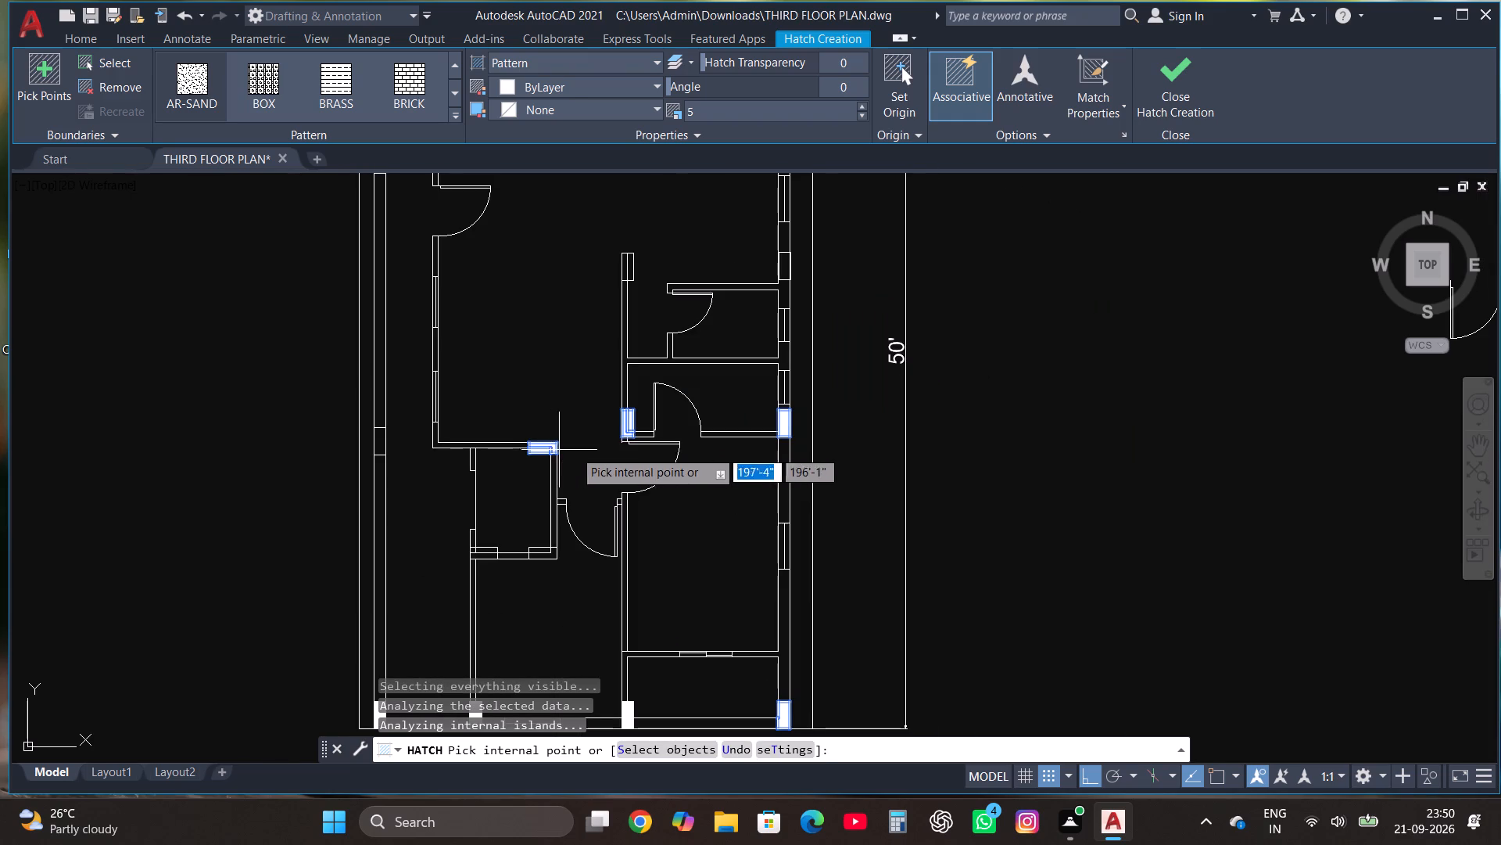
scroll(790, 264, up, 2)
click(780, 271)
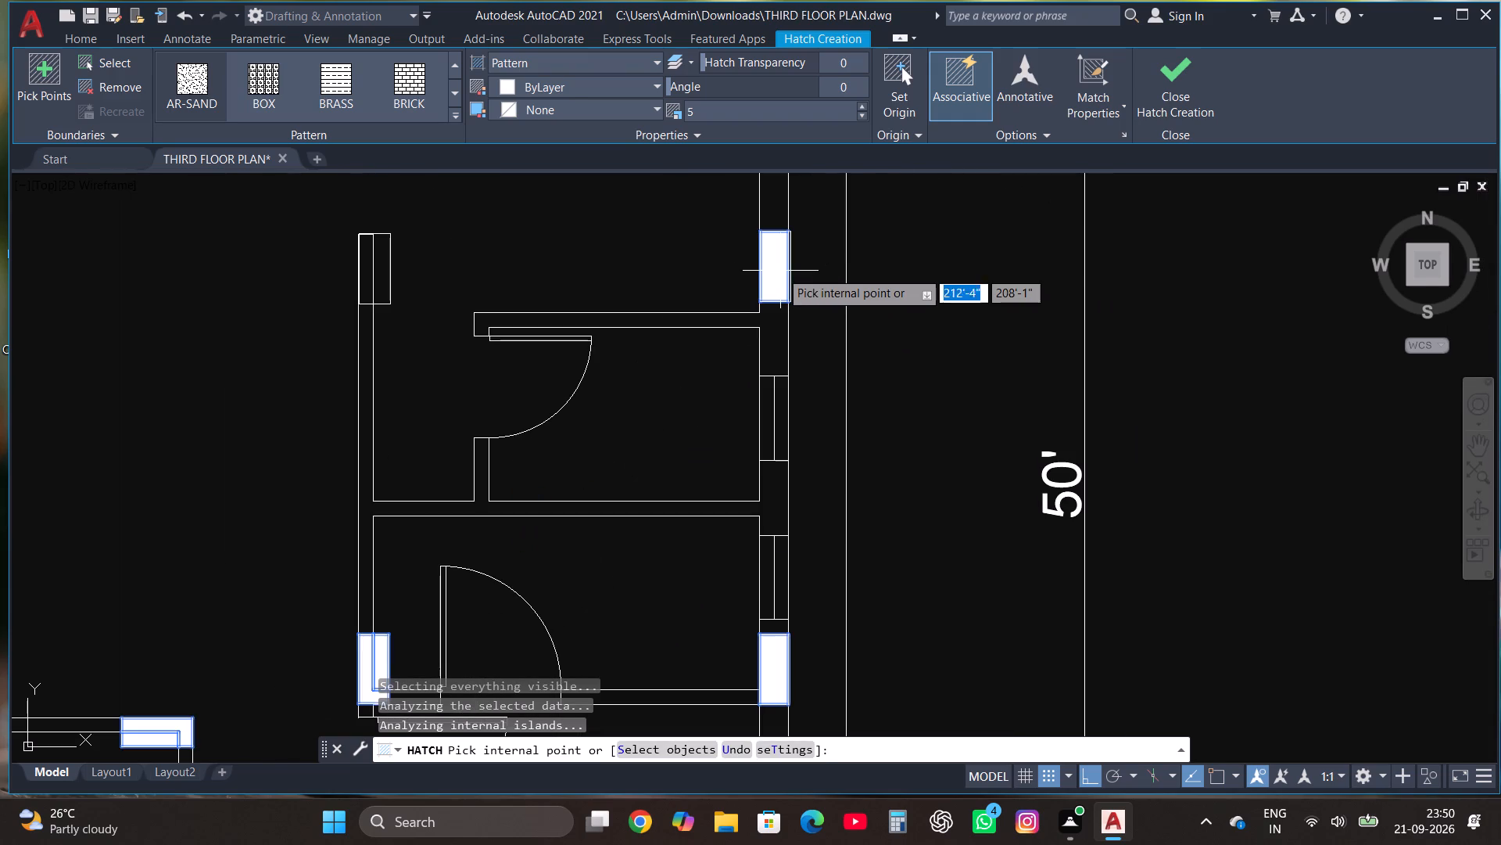
scroll(783, 290, down, 4)
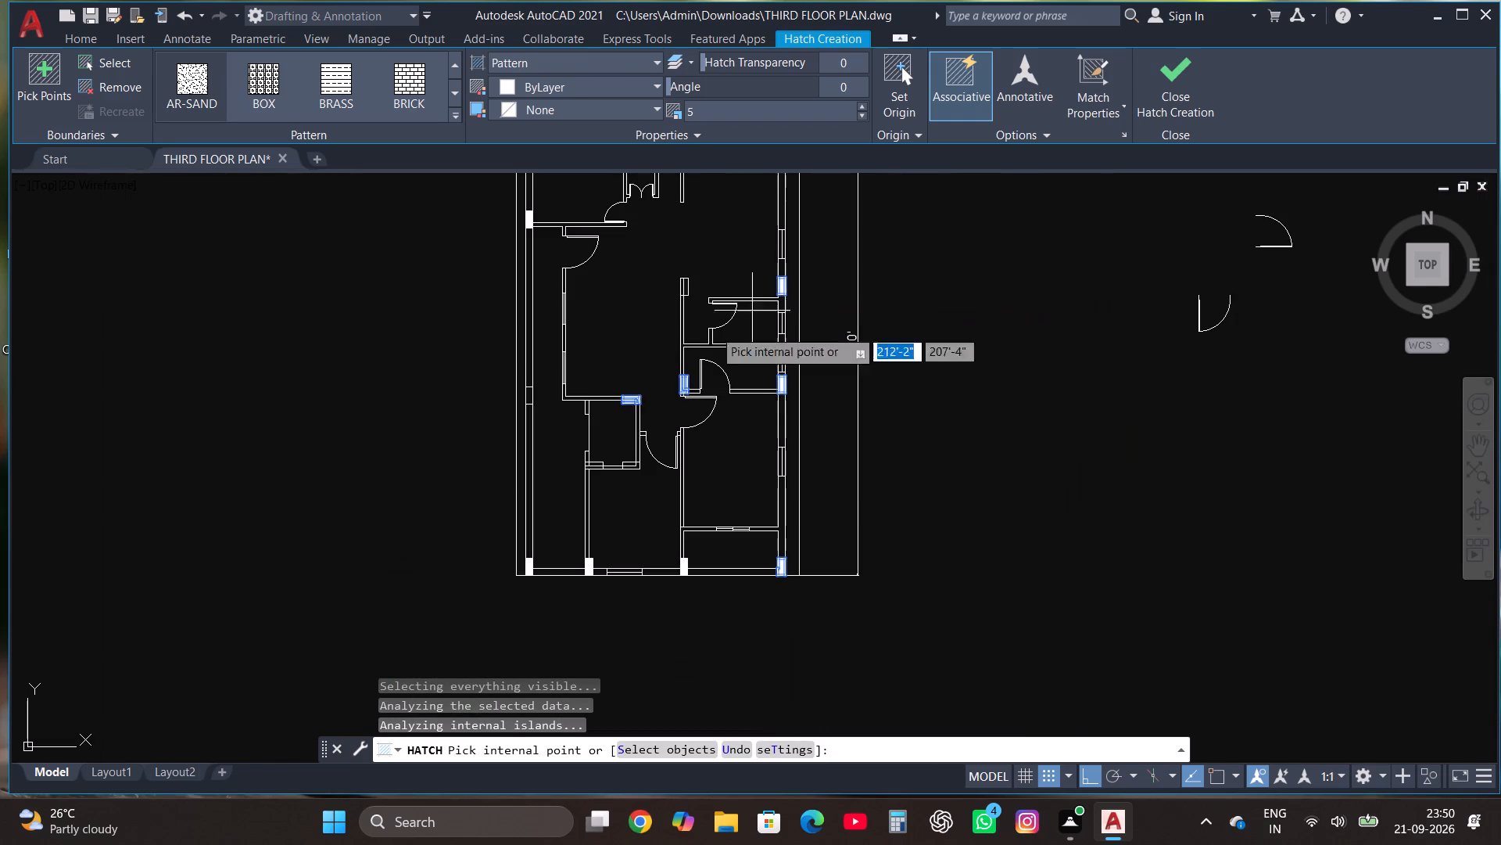
scroll(532, 404, up, 4)
click(503, 377)
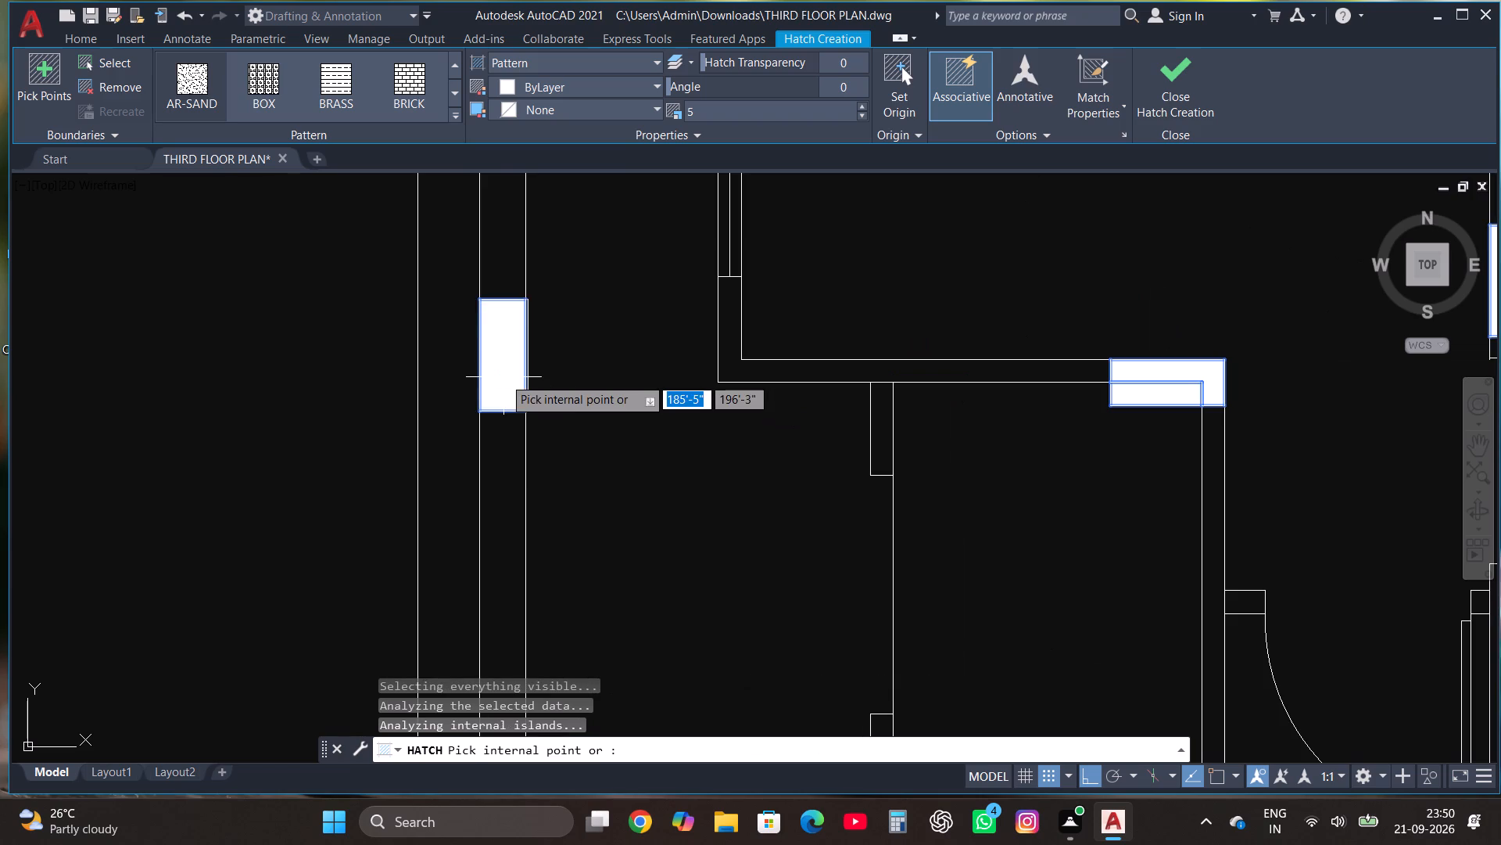
Fill both parts of the column at the upper end of the upper bathroom's left wall, and finish the AR-SAND hatch.
scroll(503, 377, down, 3)
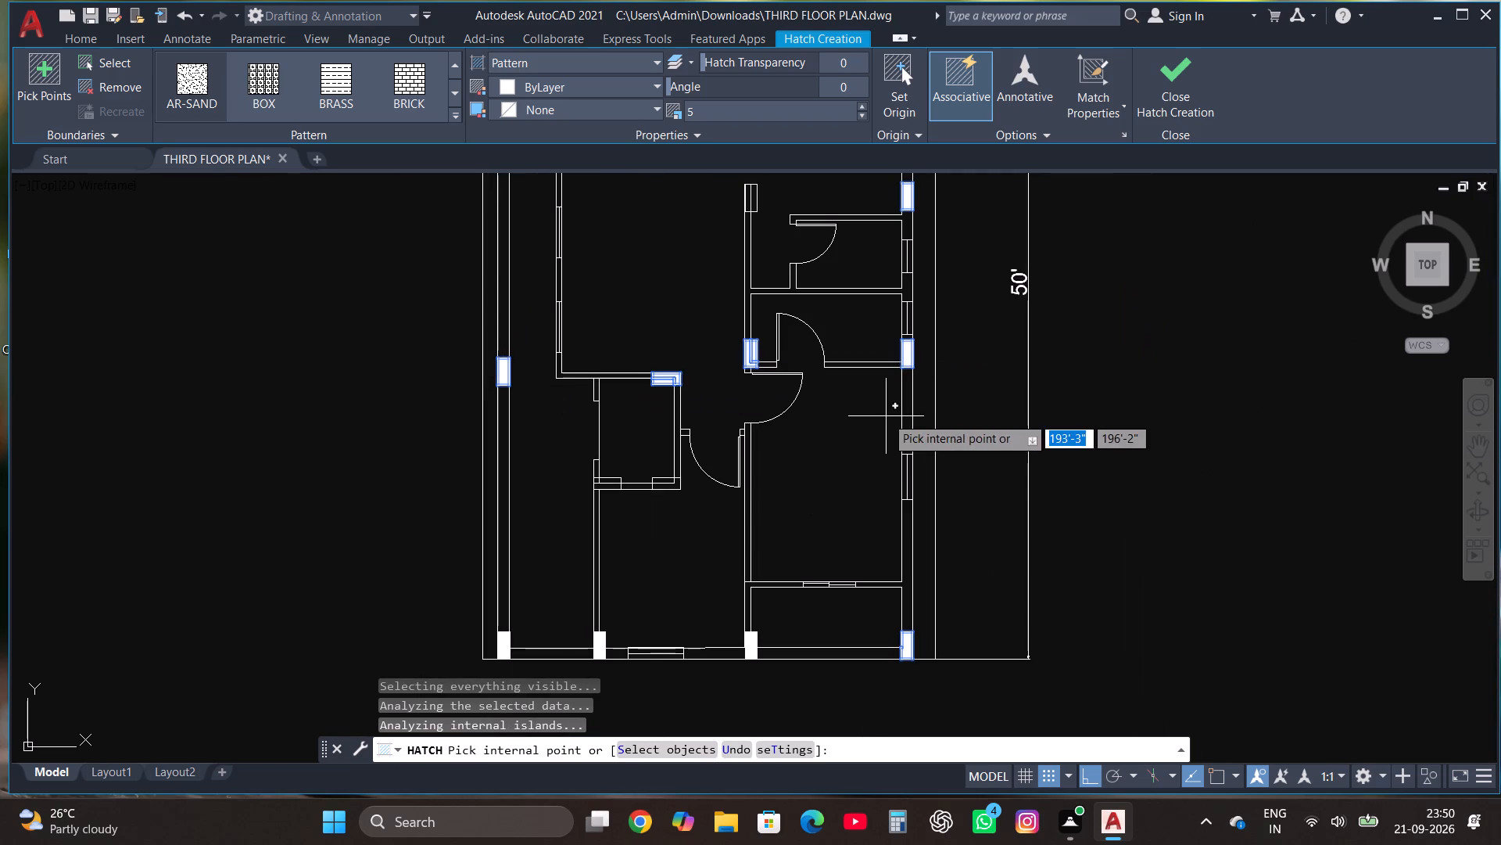
scroll(916, 564, down, 1)
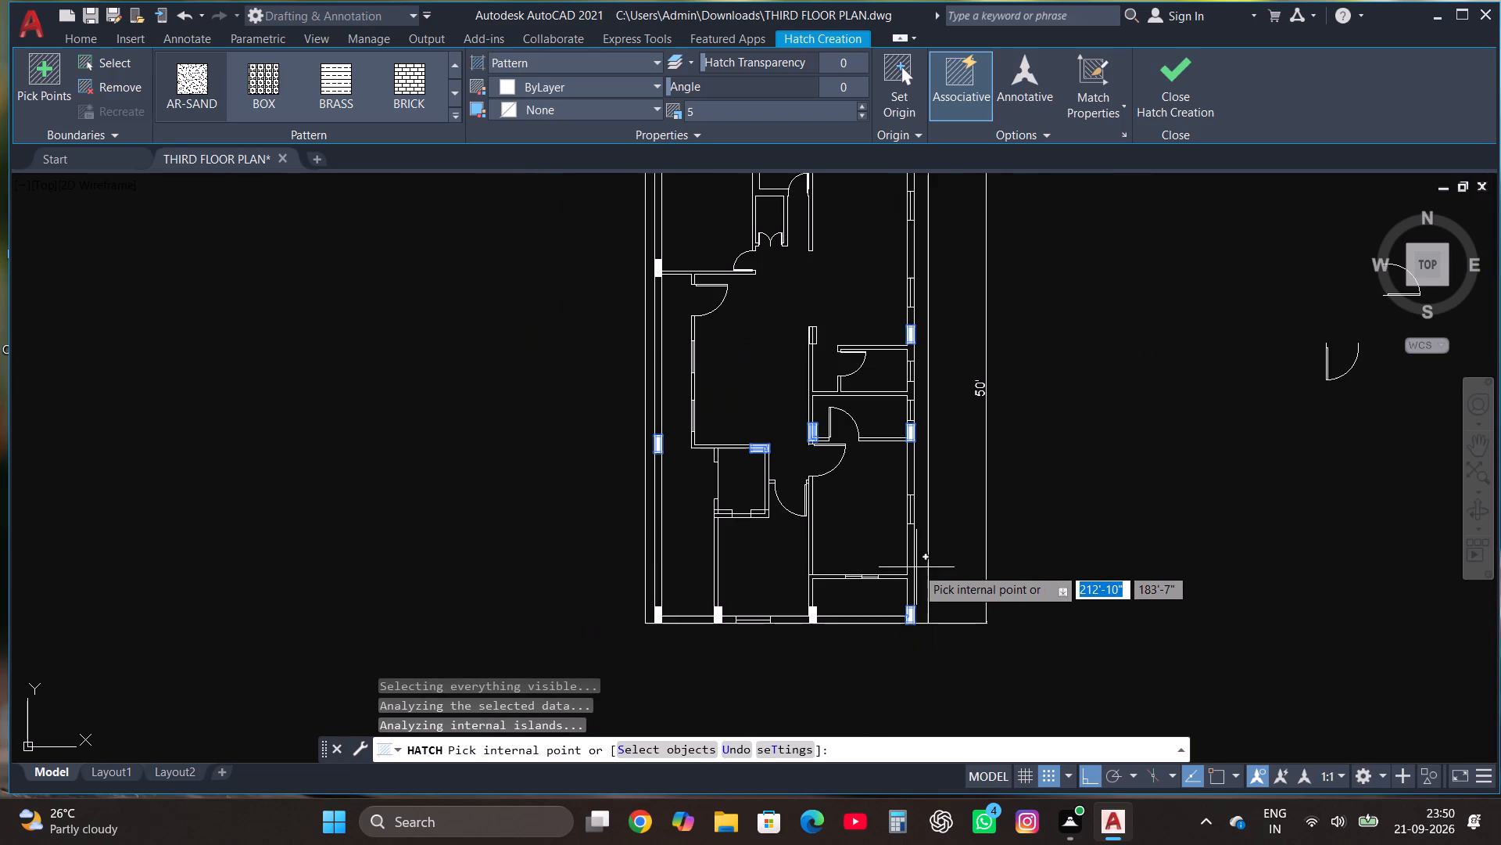
scroll(826, 336, up, 3)
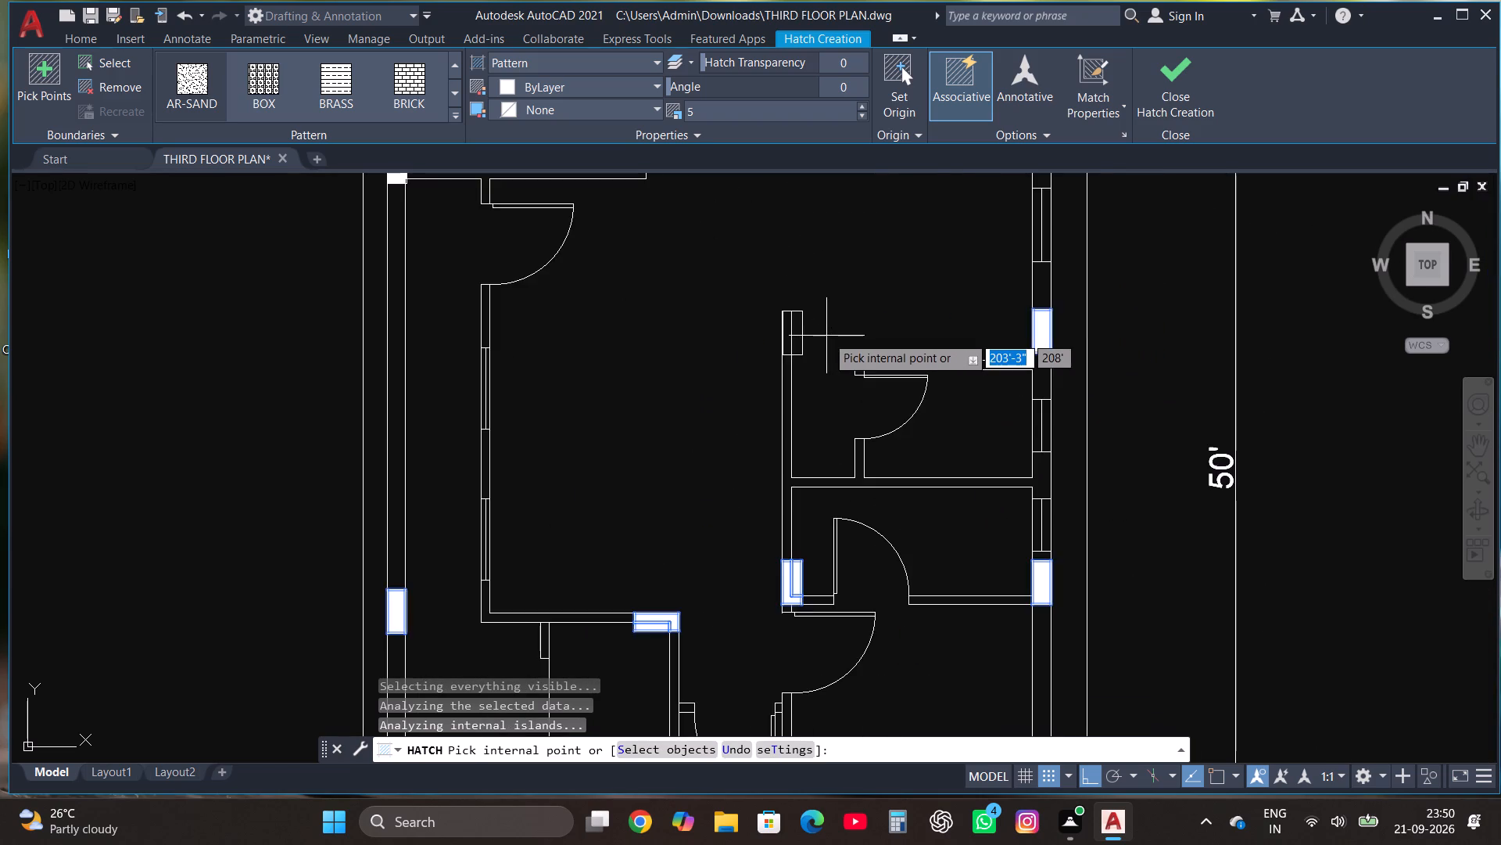
scroll(799, 331, up, 2)
click(794, 326)
click(769, 314)
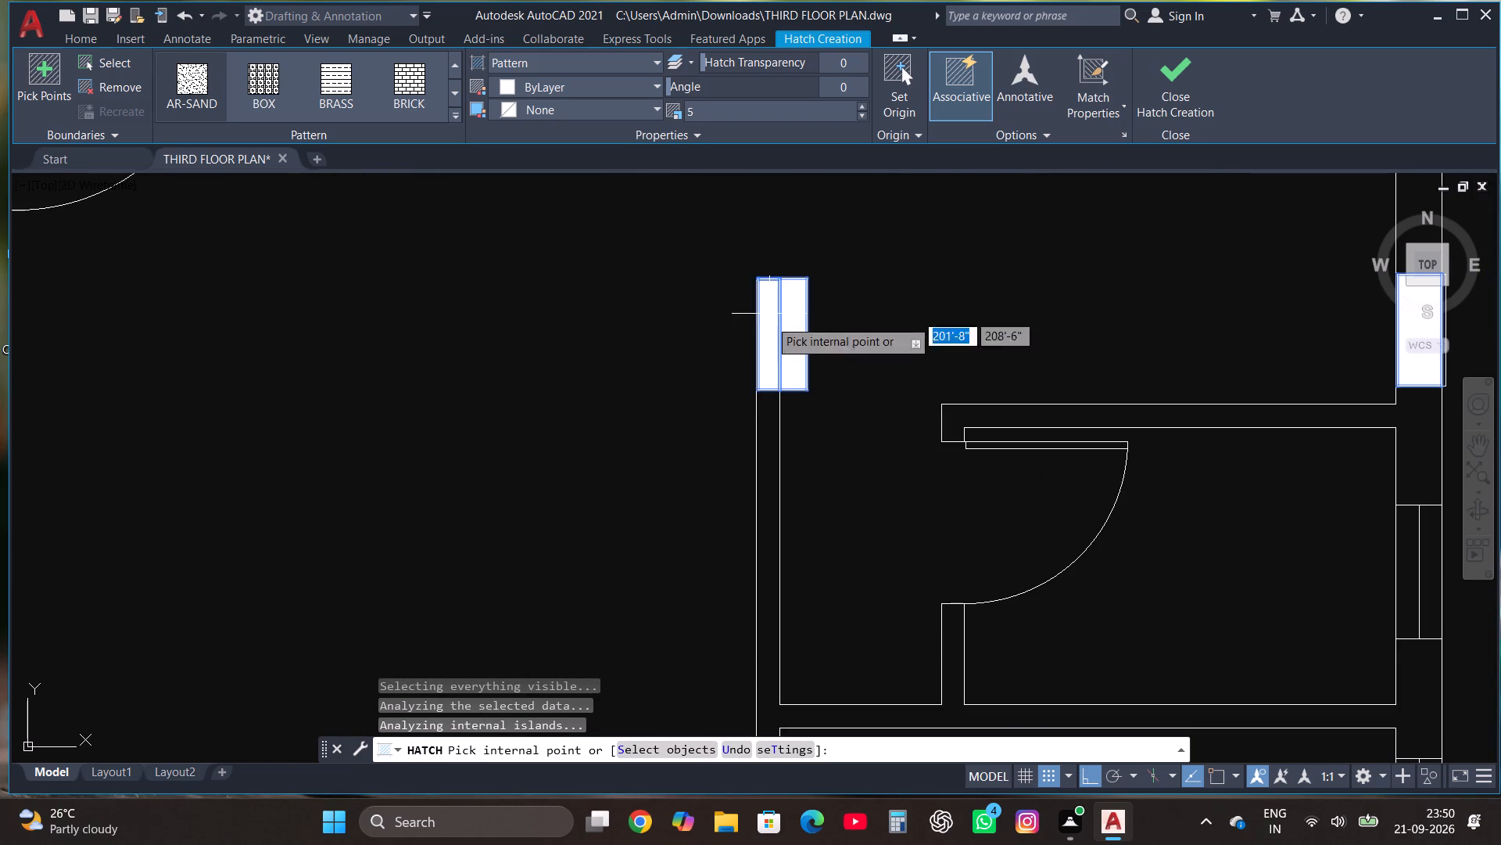
scroll(777, 405, down, 2)
scroll(807, 554, down, 1)
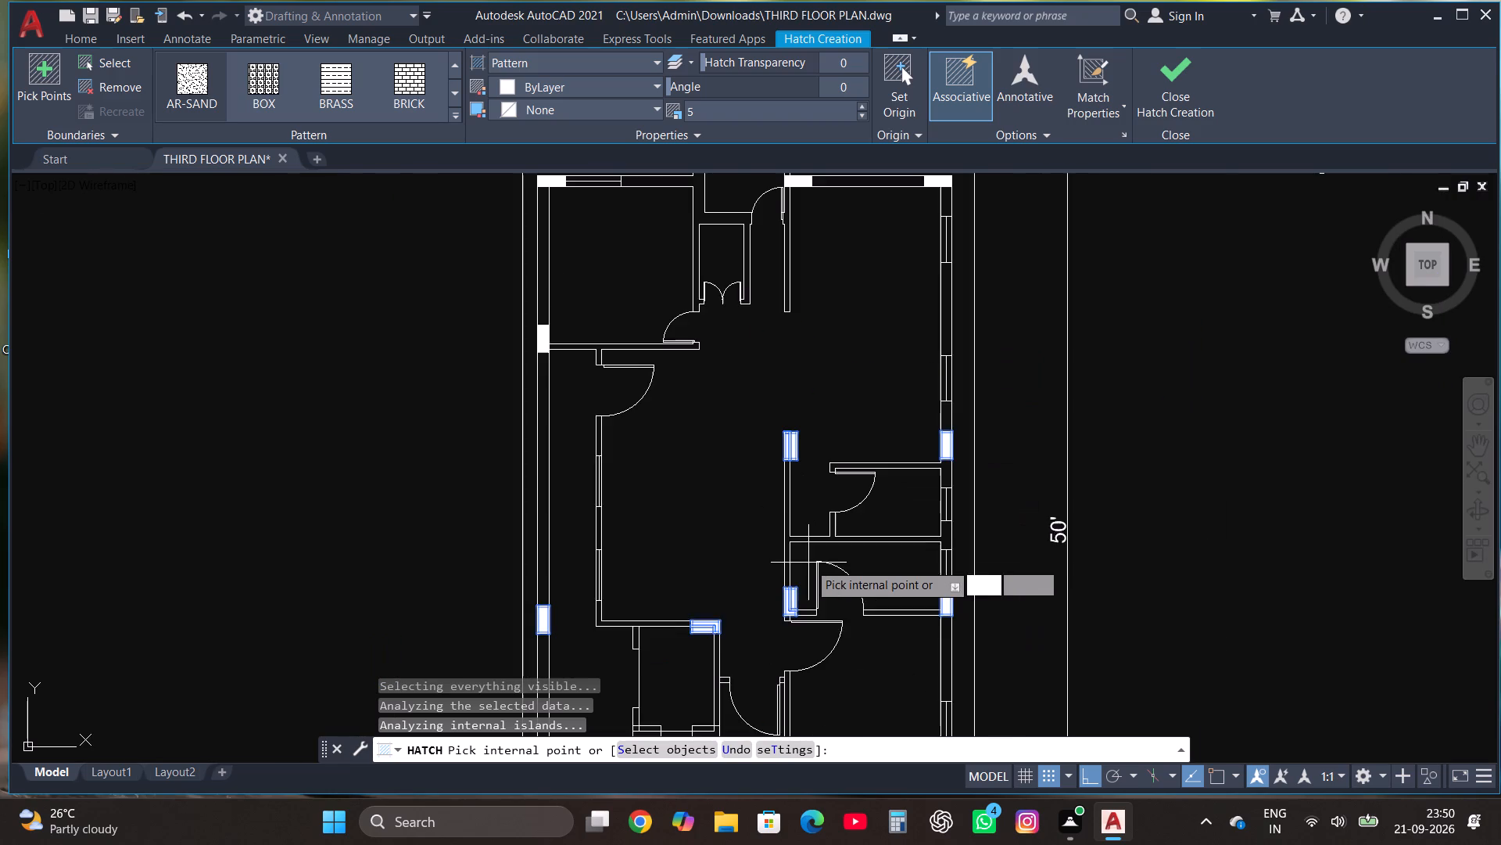
scroll(808, 563, down, 1)
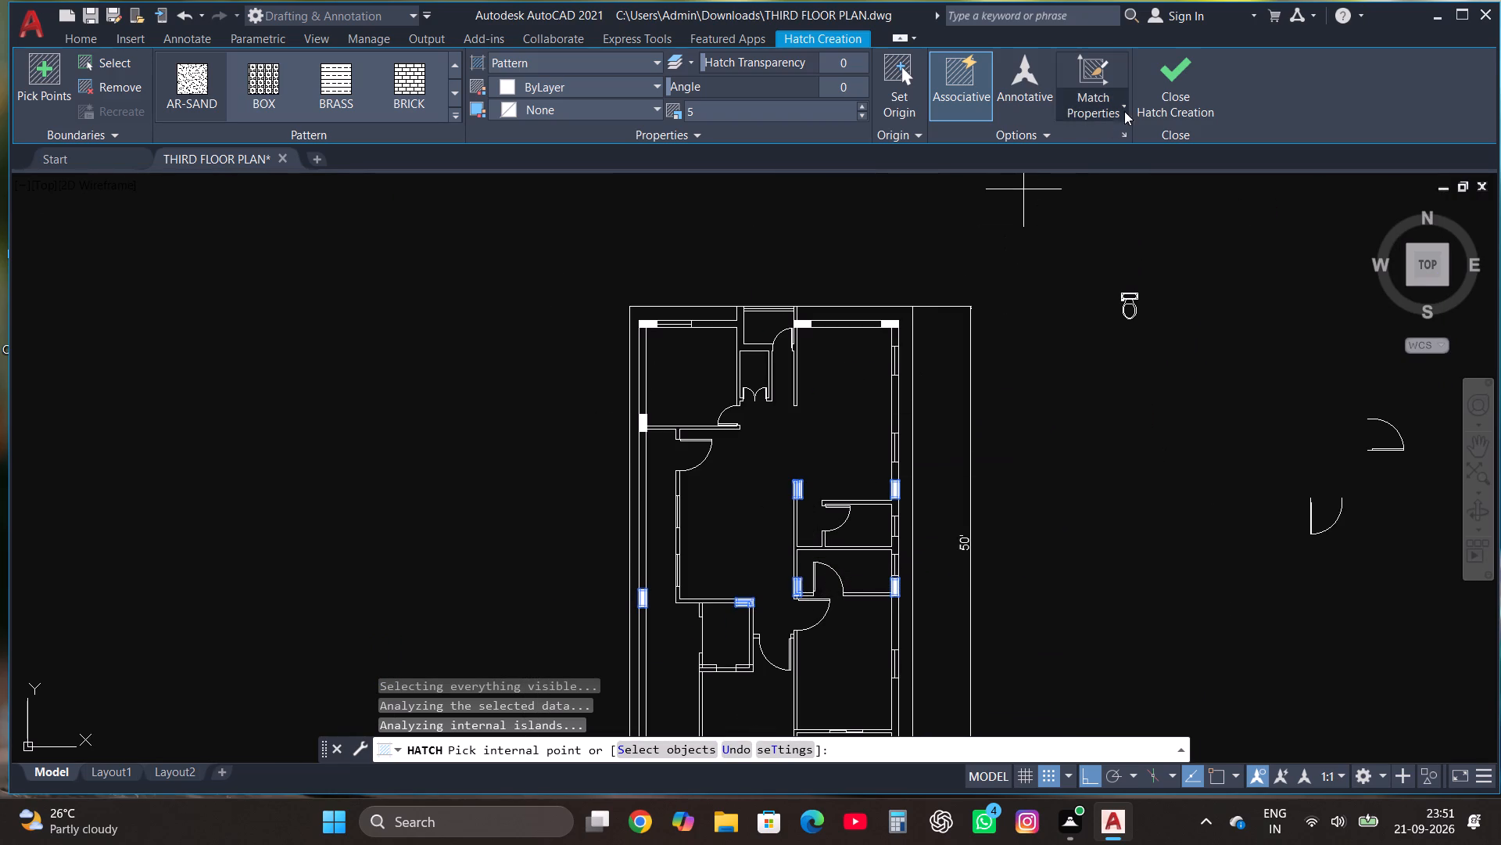
click(1156, 83)
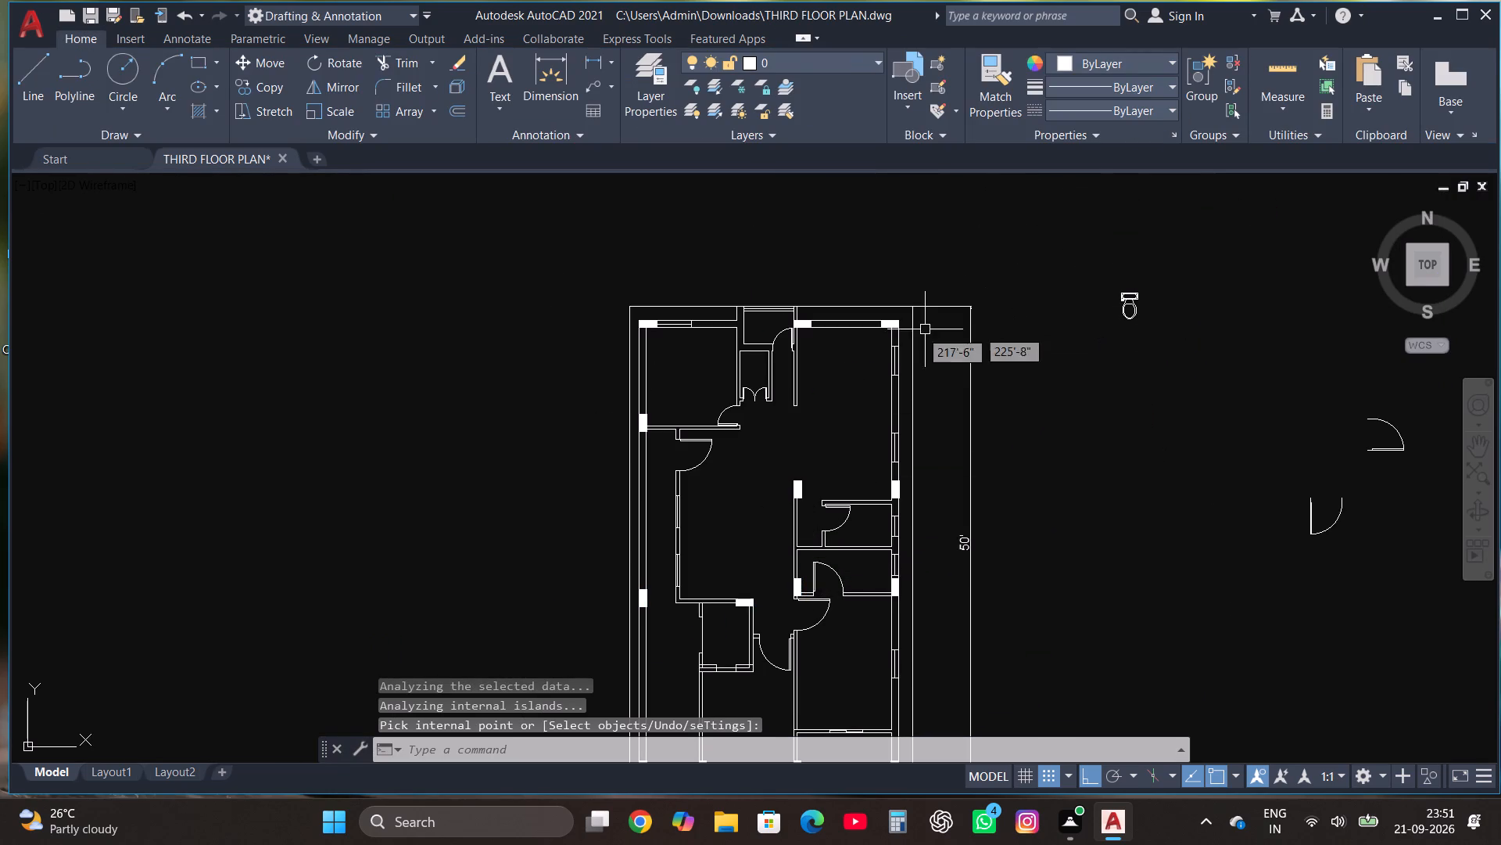
Delete the two spare door symbols lying outside the plan, beyond the 50' dimension.
click(1375, 540)
click(1299, 426)
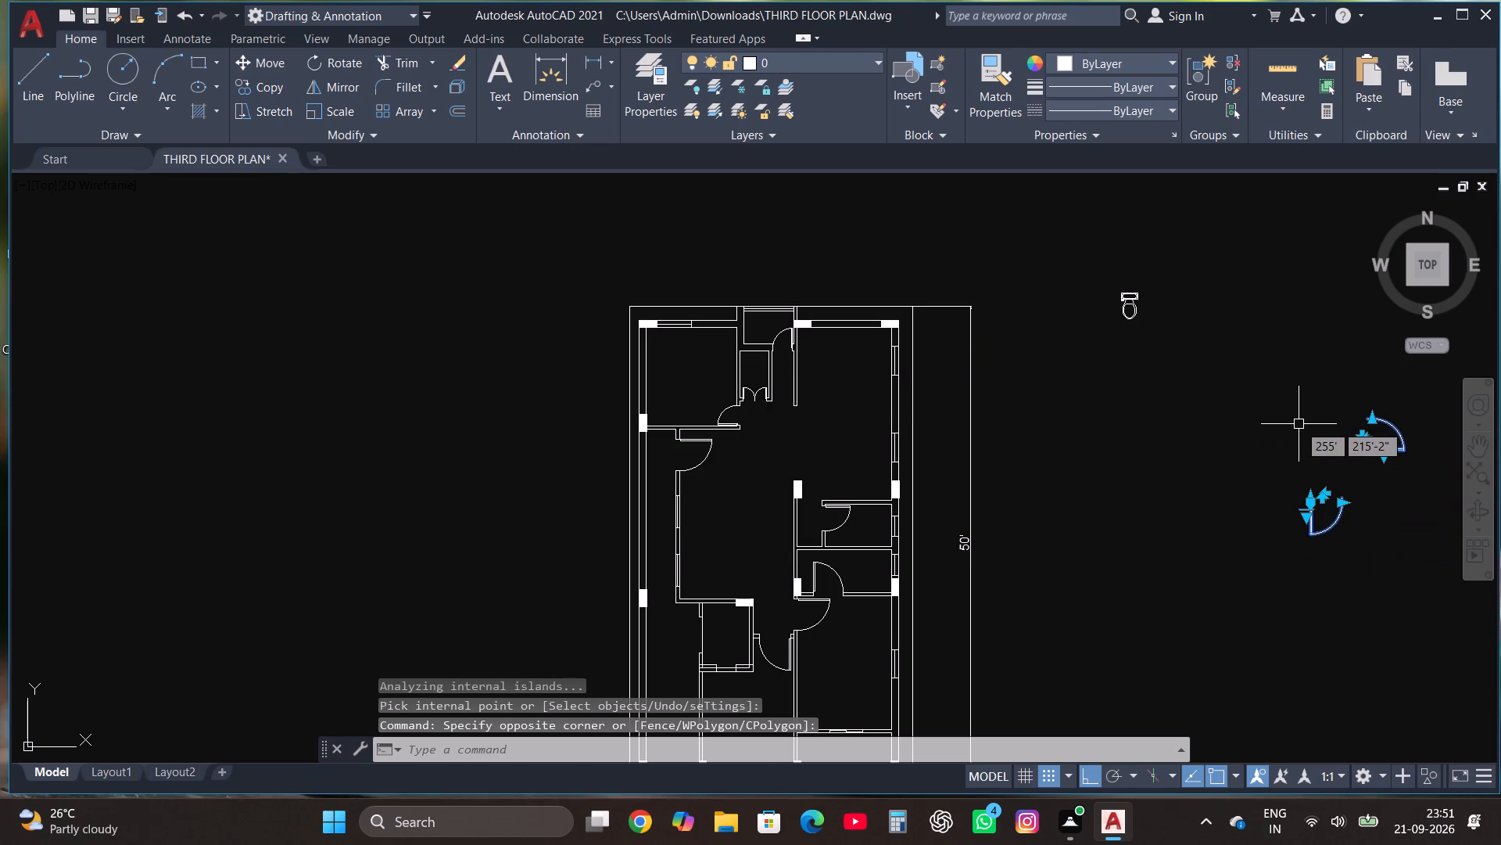
key(Delete)
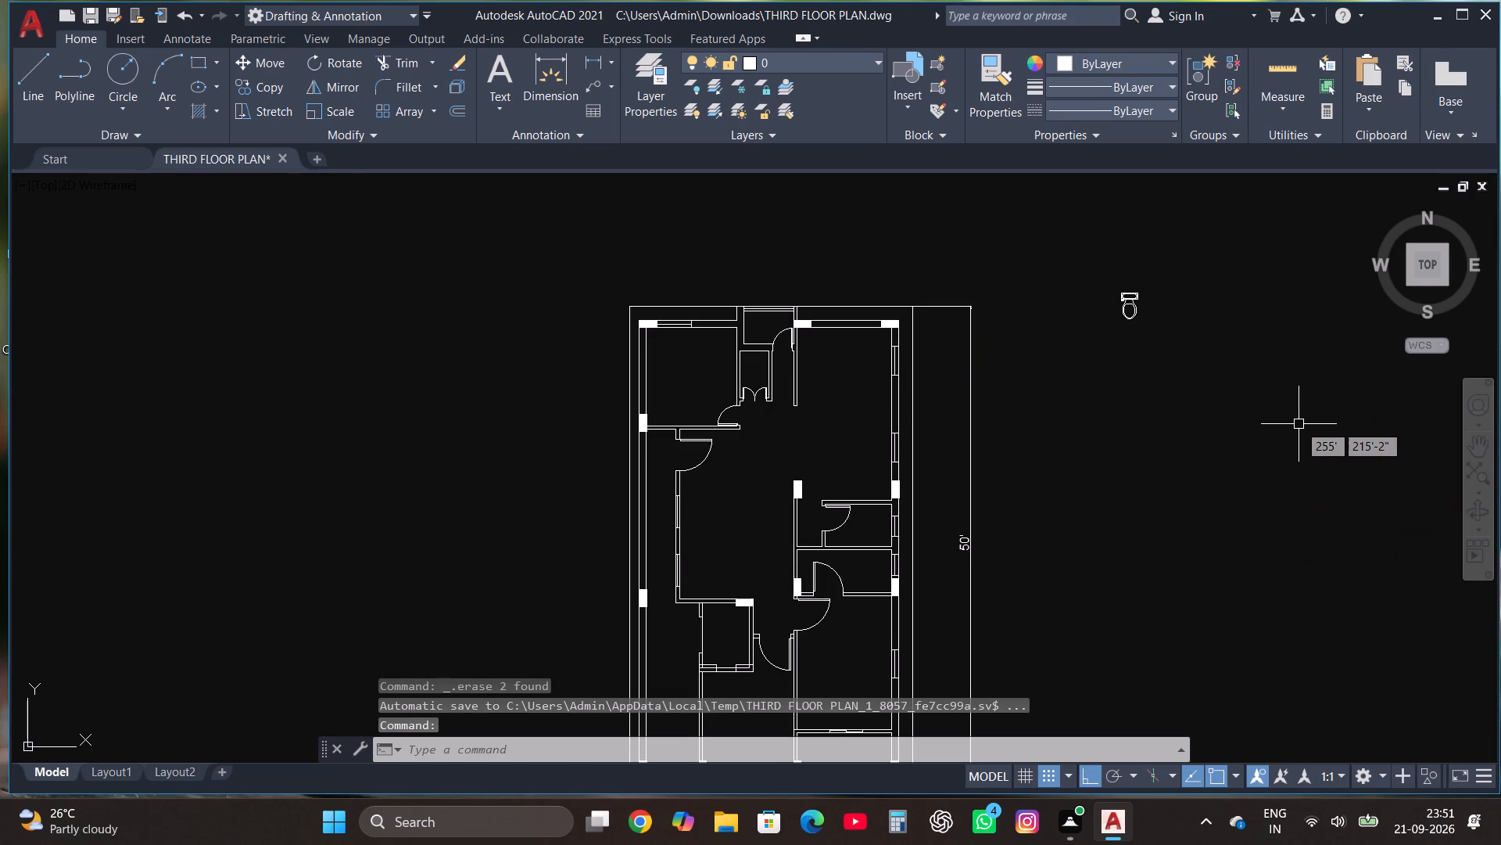
Draw a wardrobe rectangle in the upper-left room, starting from the room's upper-right inner corner and extending left and down.
scroll(1295, 422, down, 1)
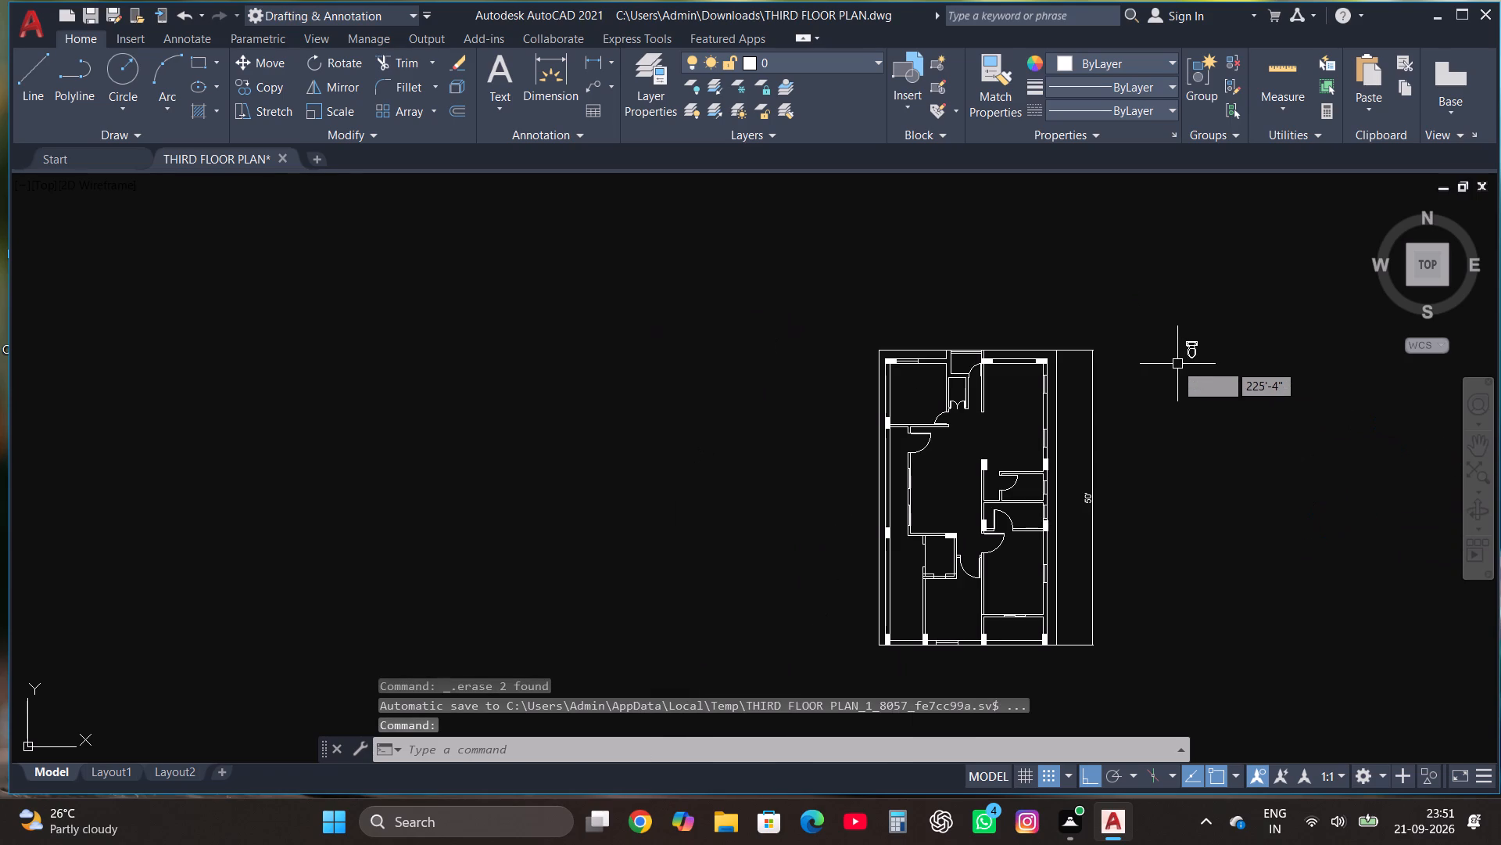
scroll(958, 364, up, 3)
scroll(918, 437, up, 2)
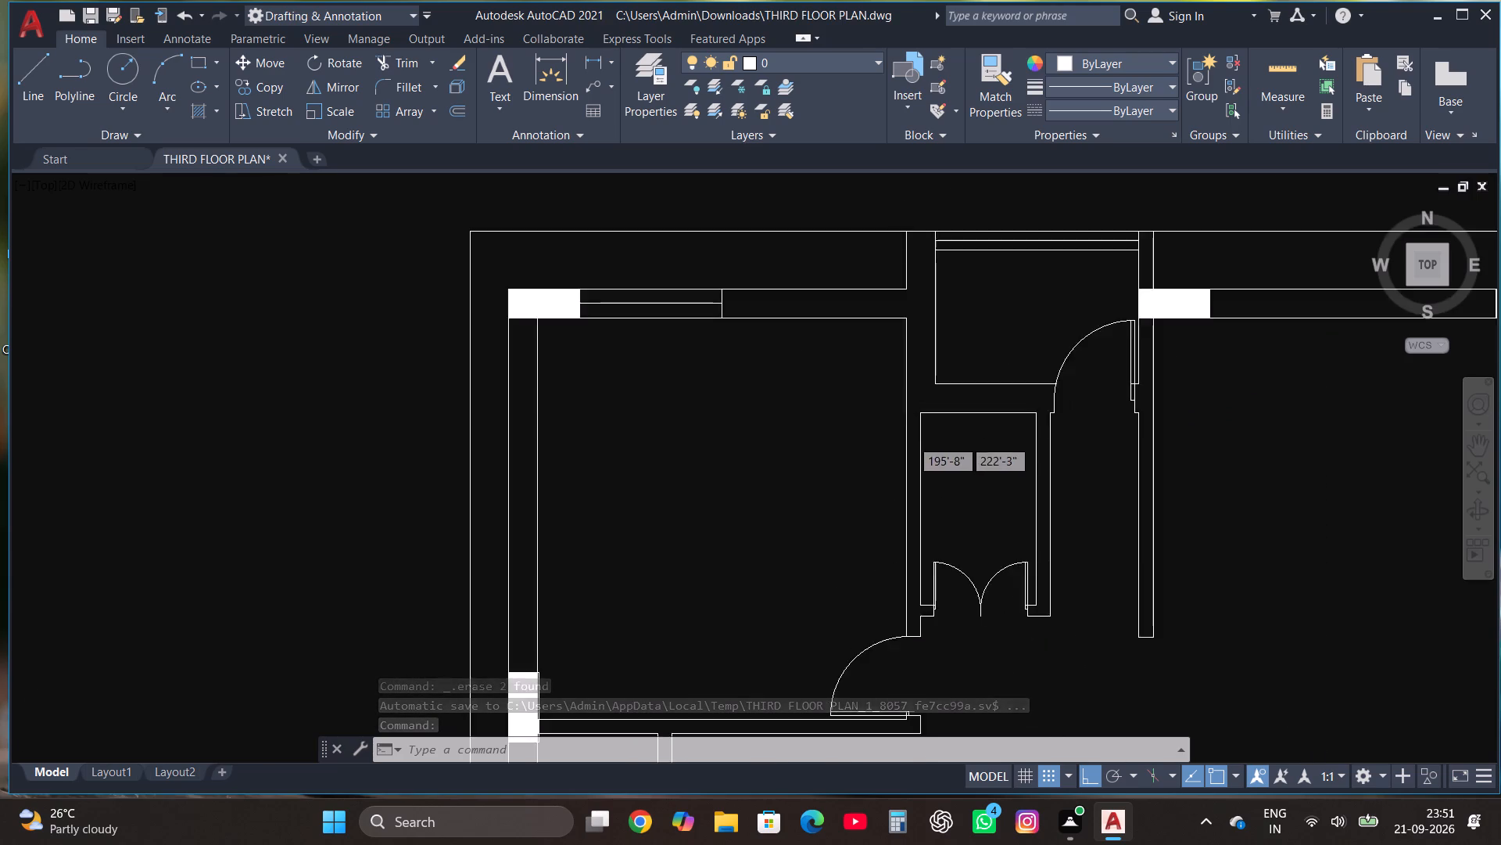
scroll(1285, 321, down, 1)
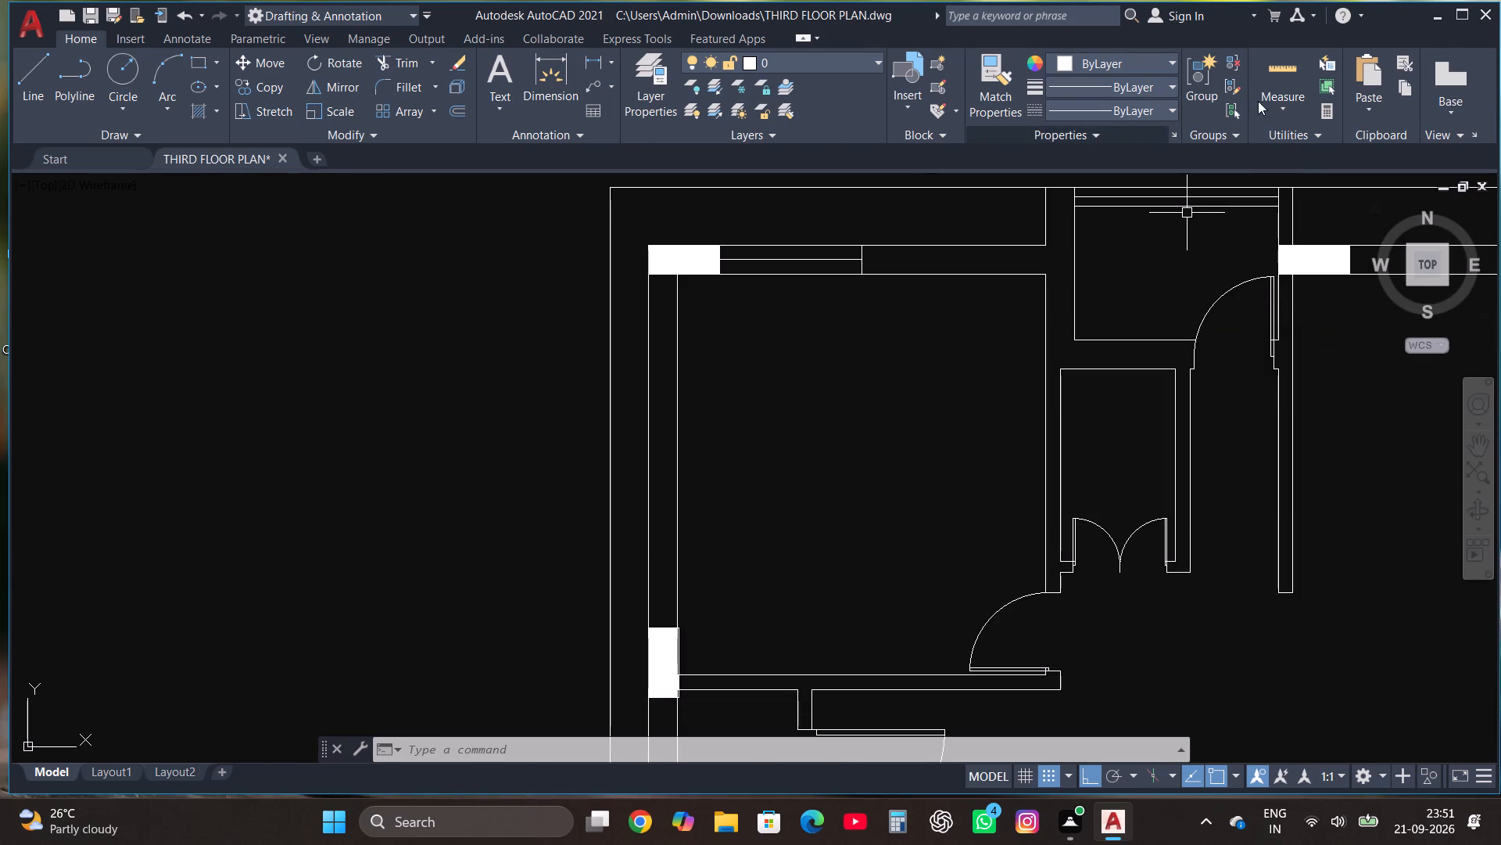
click(194, 58)
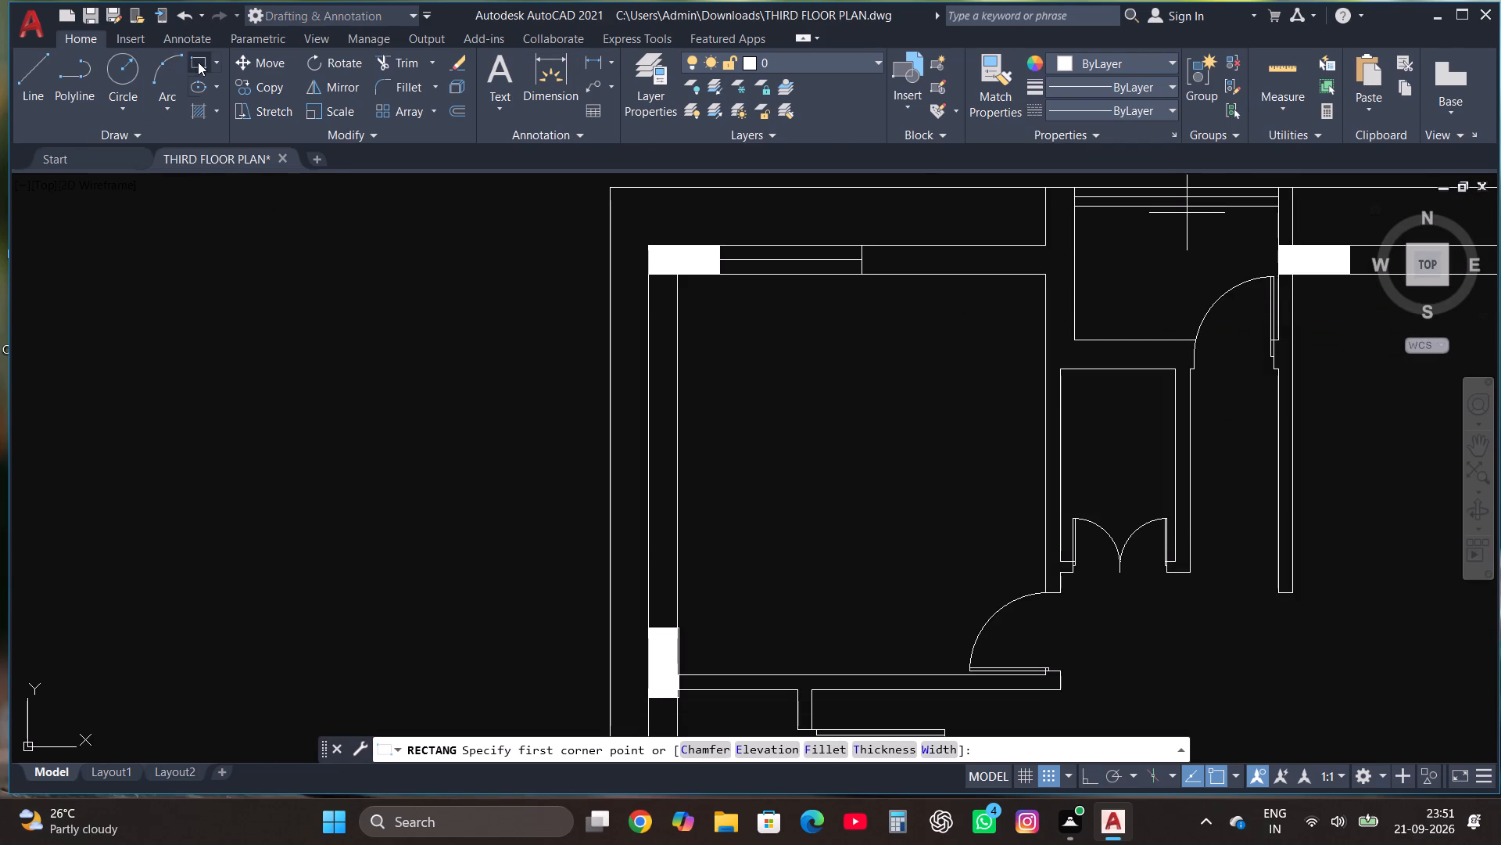
click(1048, 274)
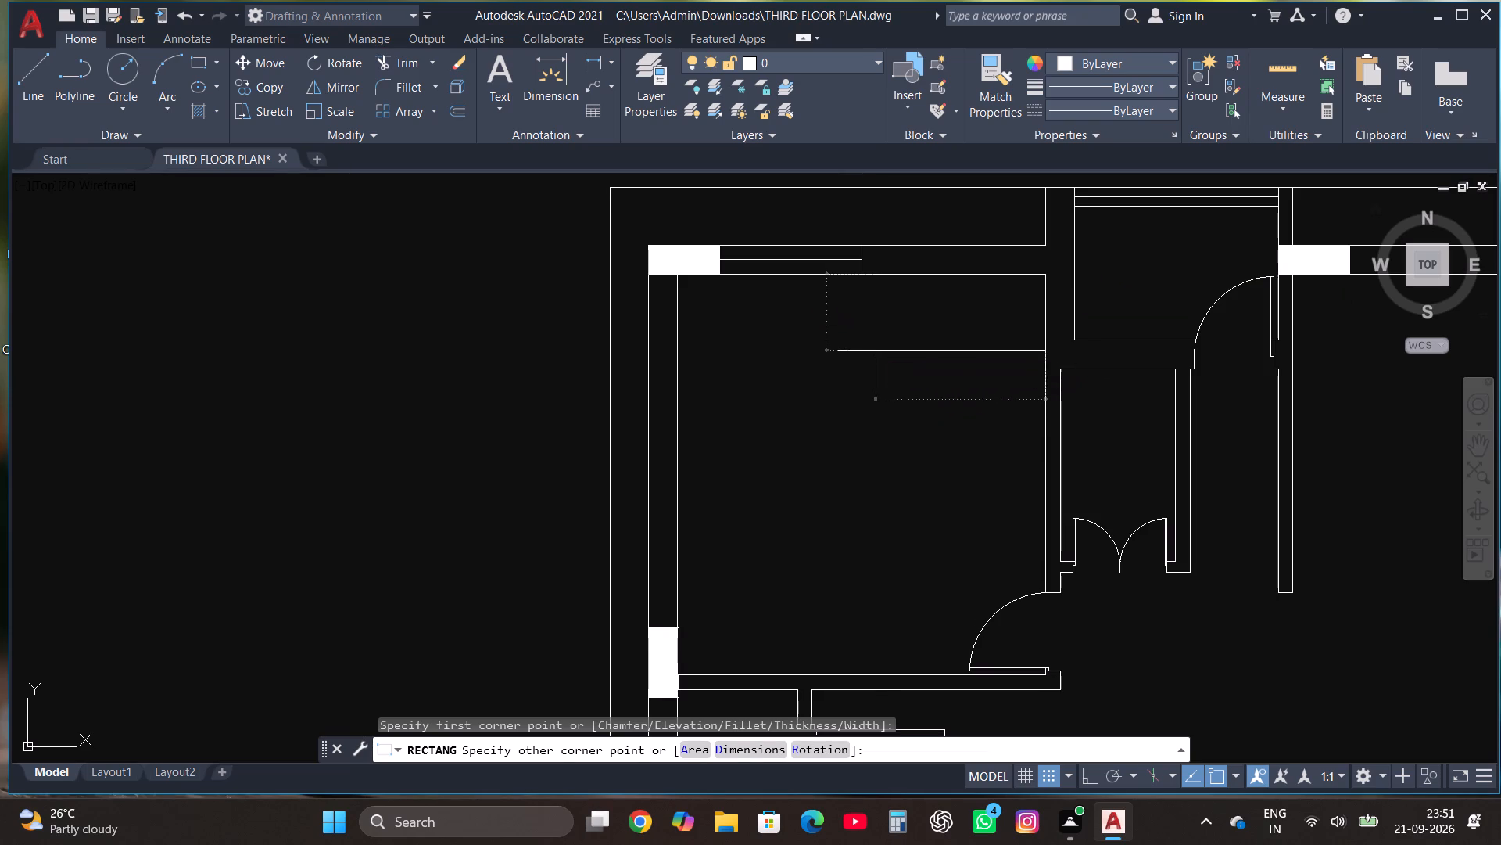
click(876, 351)
Draw a horizontal rail line slightly over 3' long inside the rectangle, with a vertical stroke about 6" long crossing near its left end.
scroll(1005, 313, up, 2)
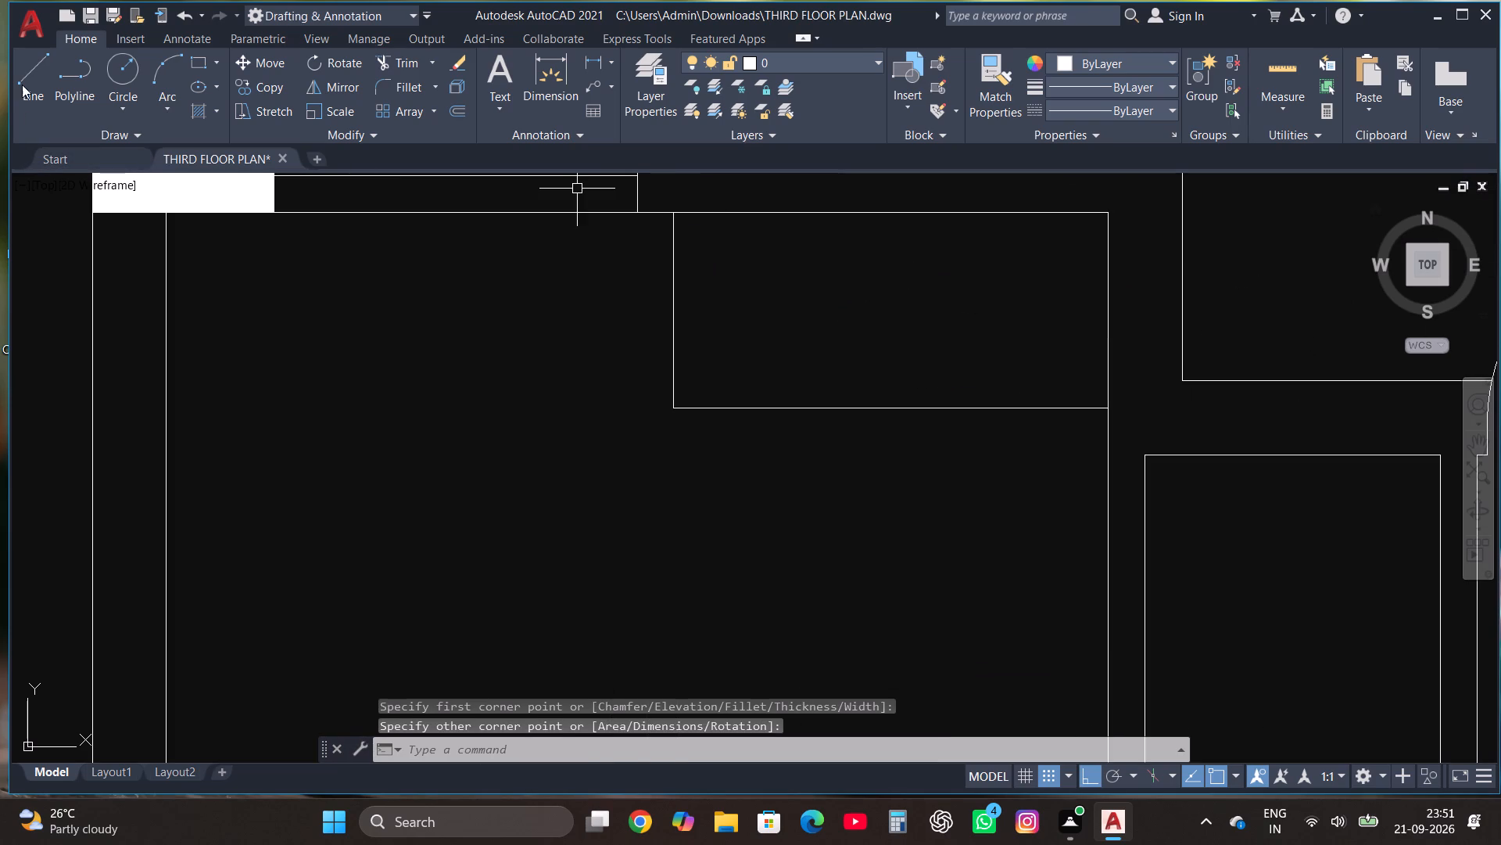
click(23, 81)
click(715, 306)
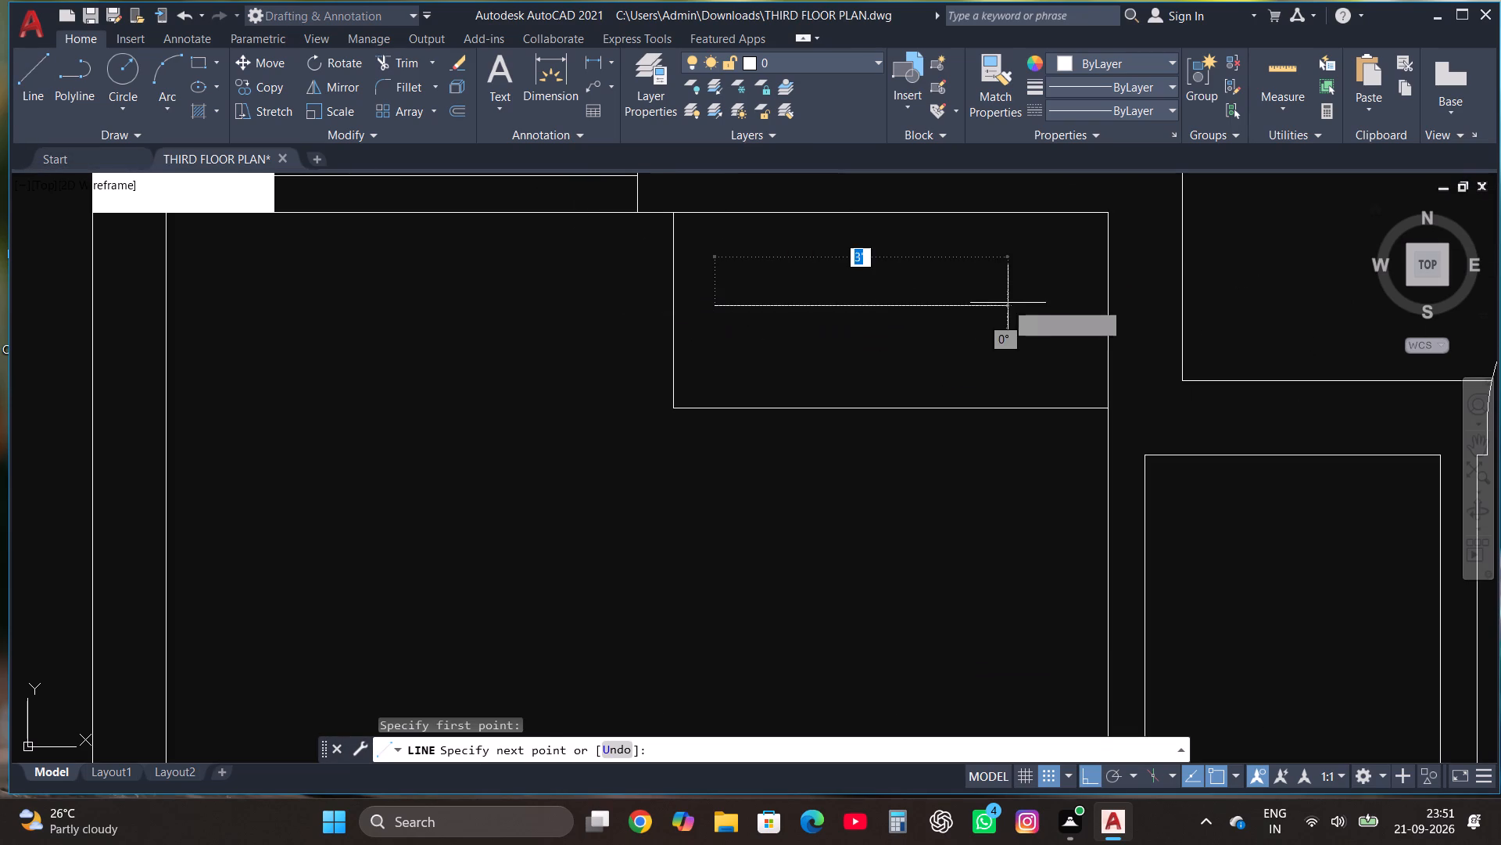
click(1033, 301)
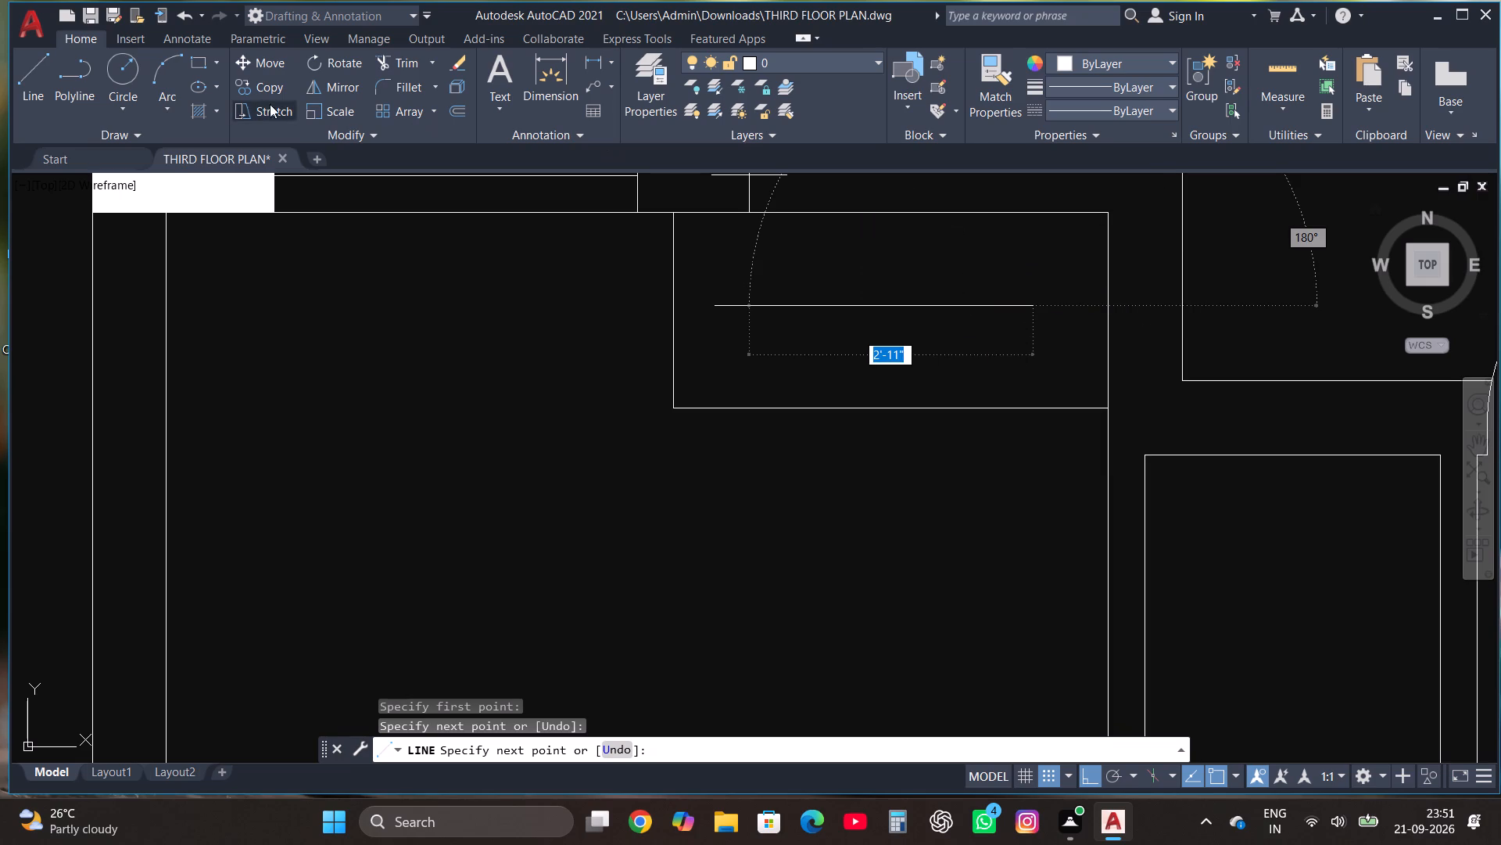
click(48, 80)
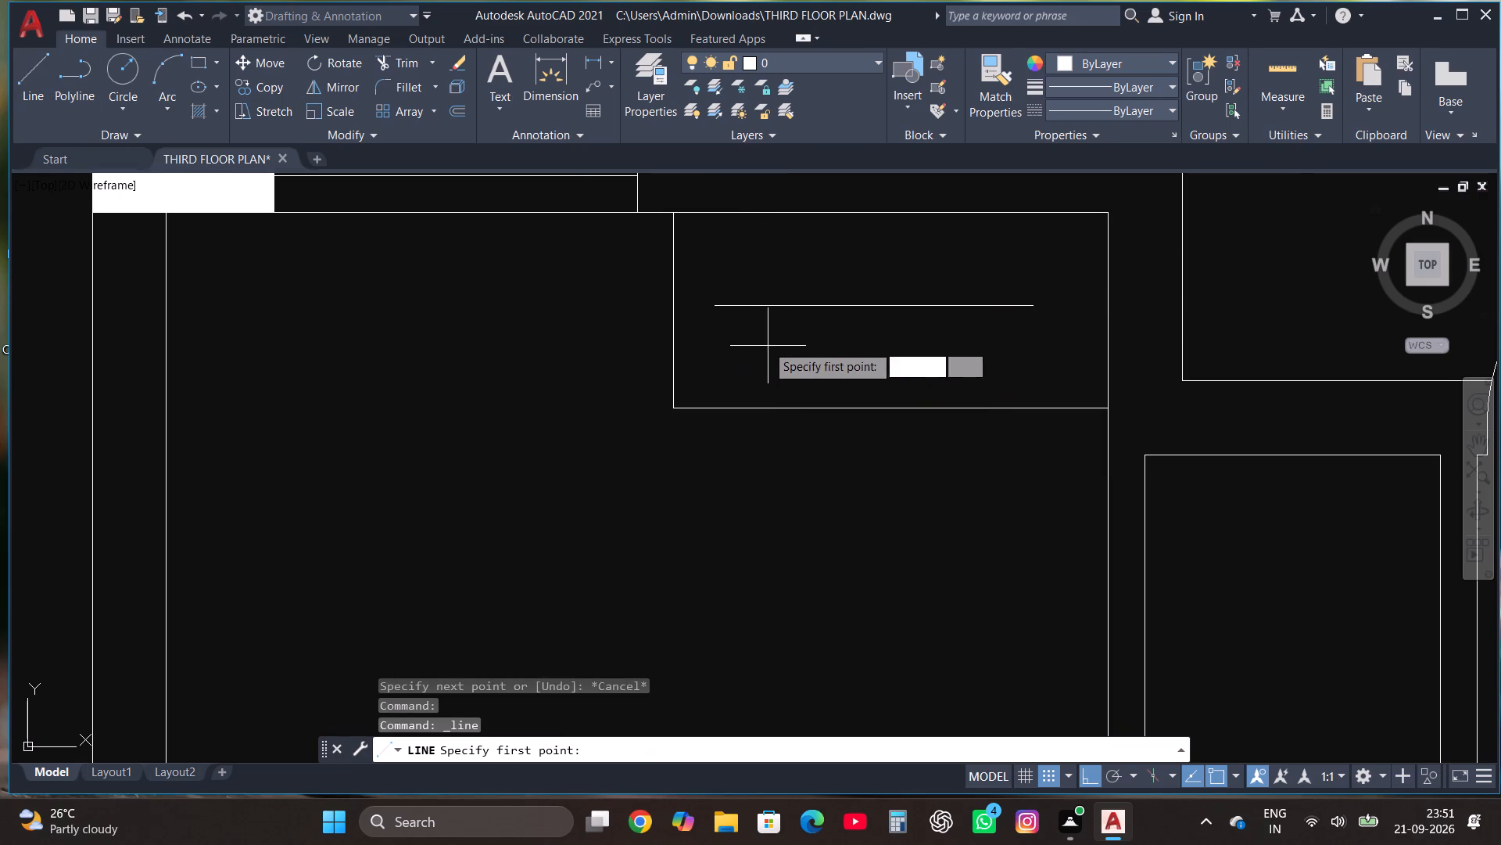
click(736, 330)
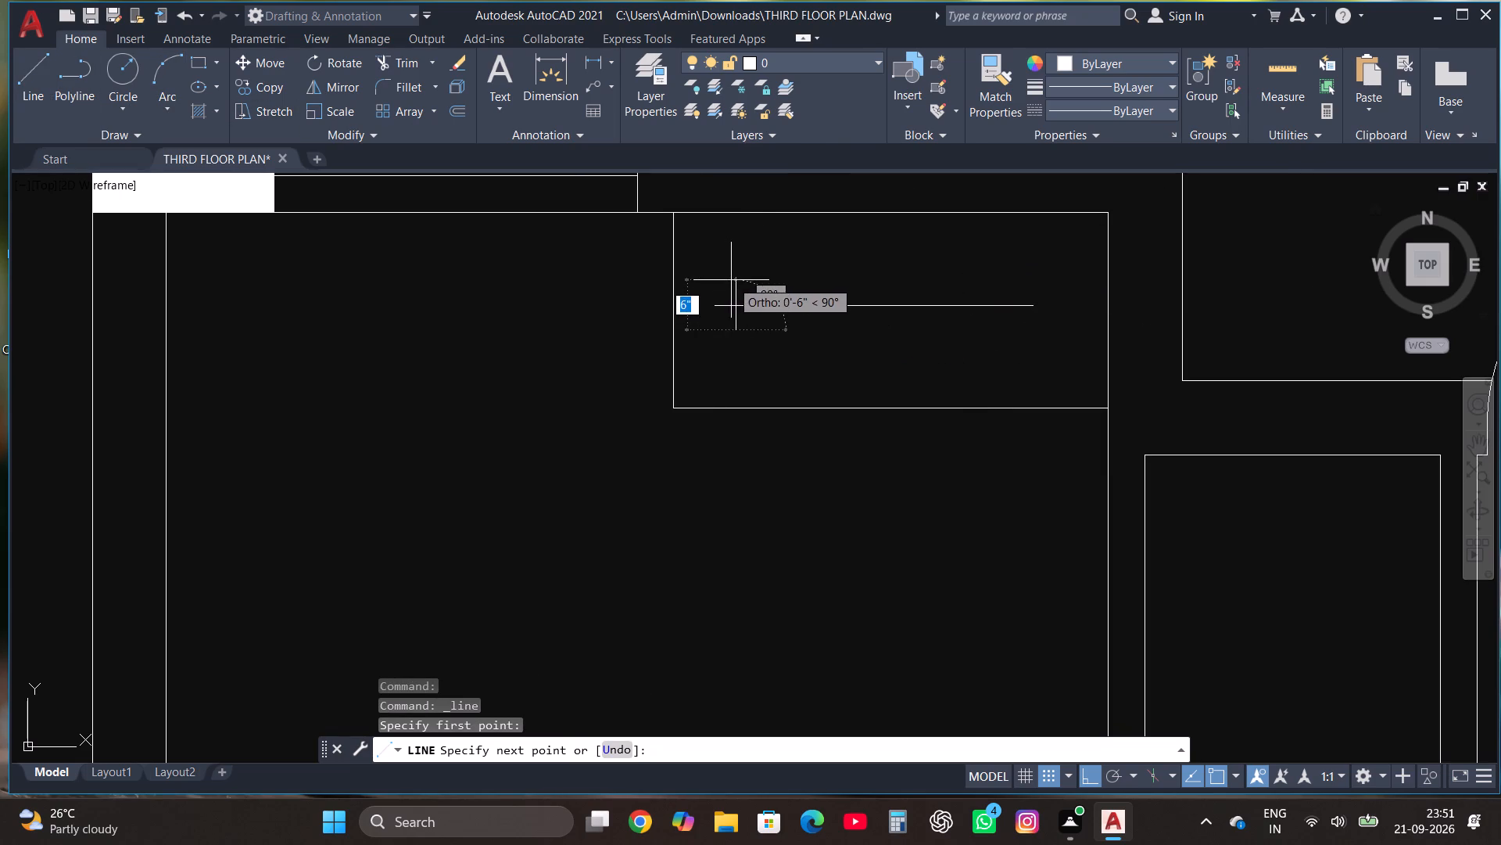
click(731, 280)
key(Escape)
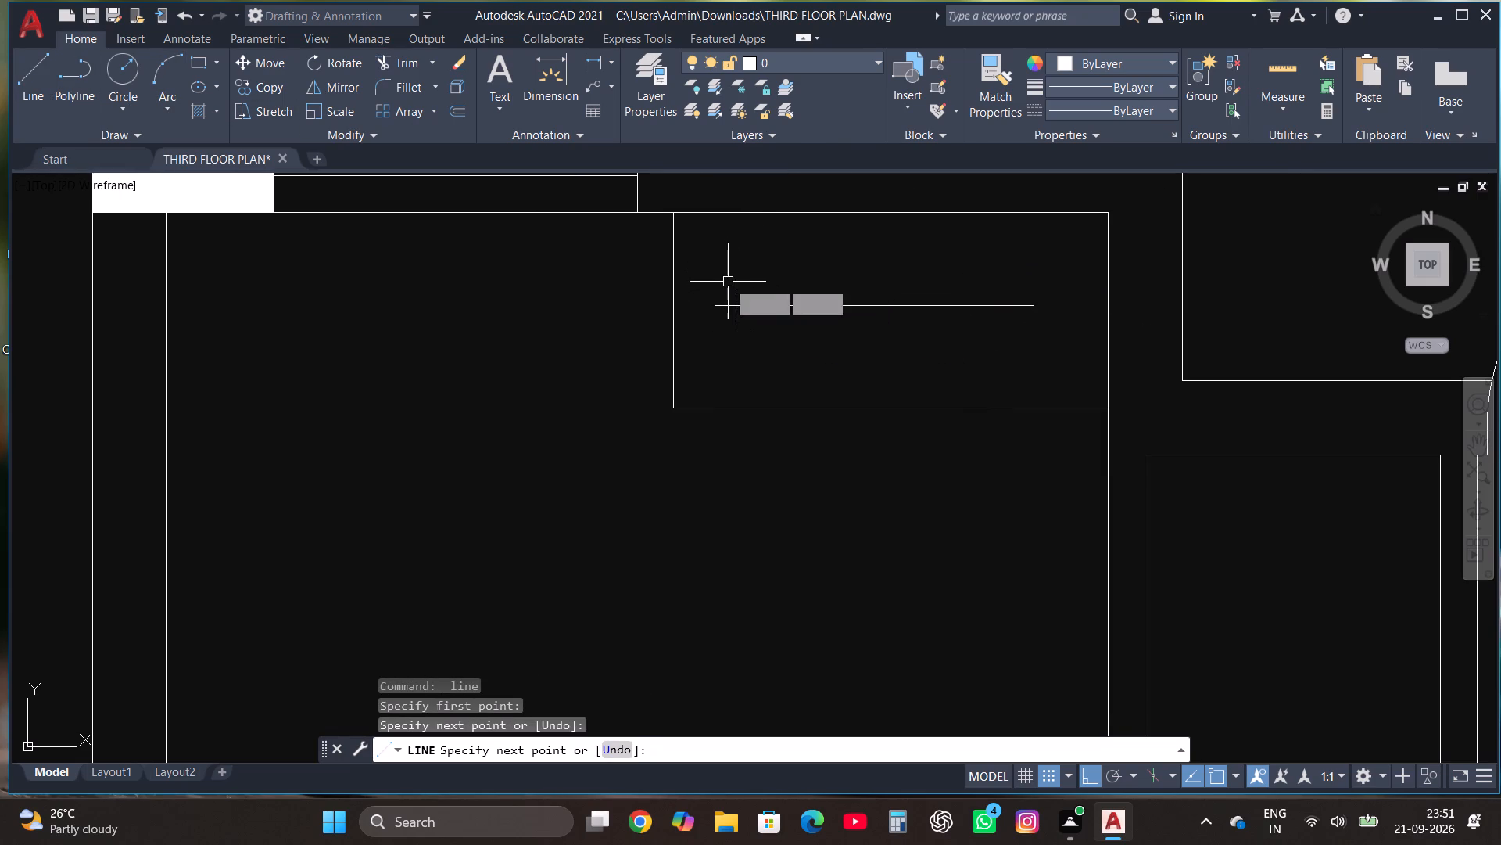
Copy the vertical stroke twice rightward along the rail, about 1" apart, making a group of three hanger strokes.
click(728, 282)
double_click(736, 286)
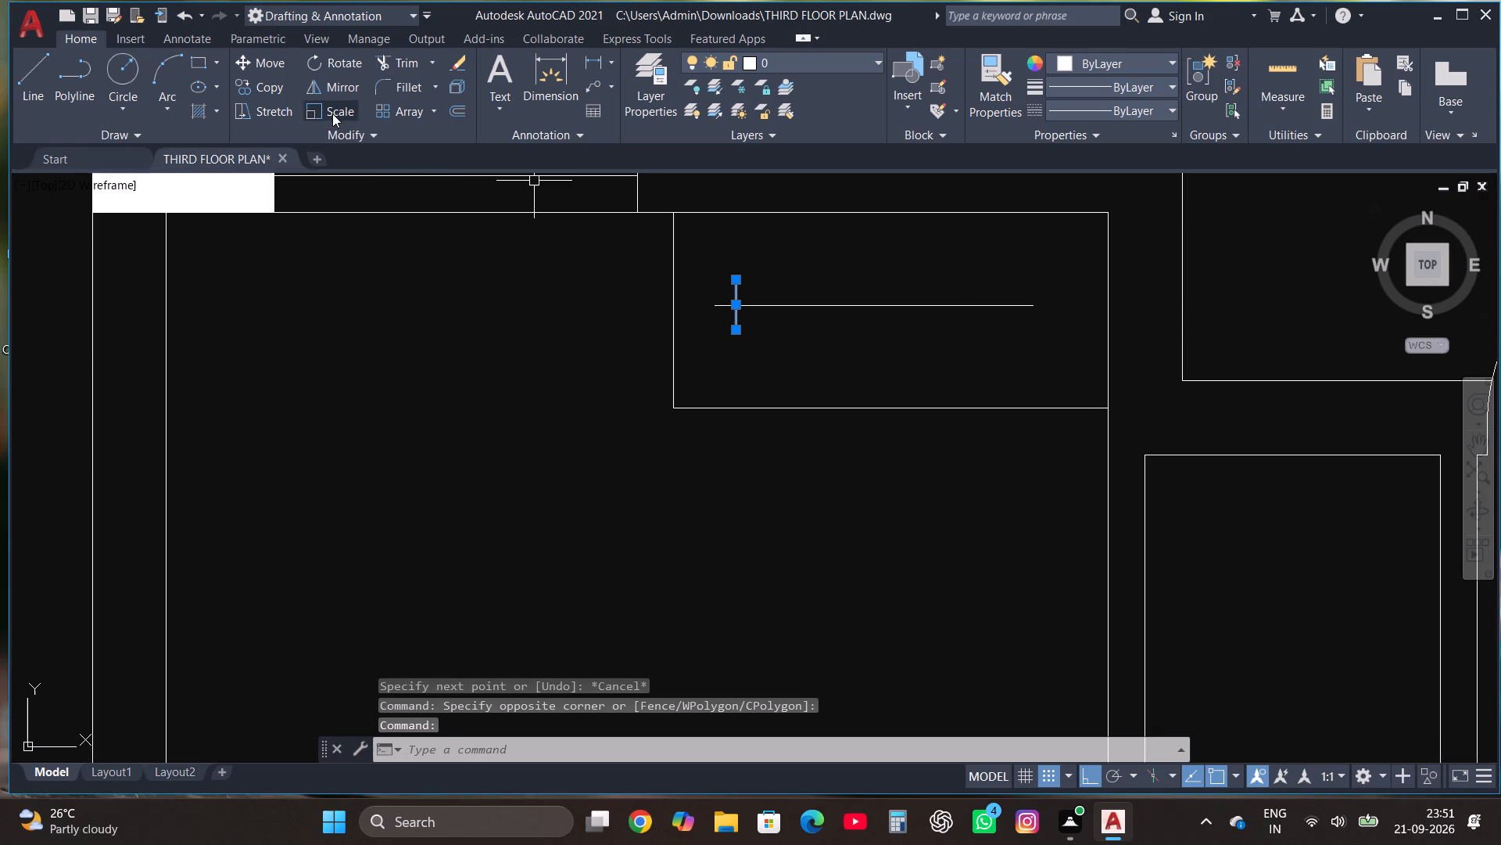
click(278, 82)
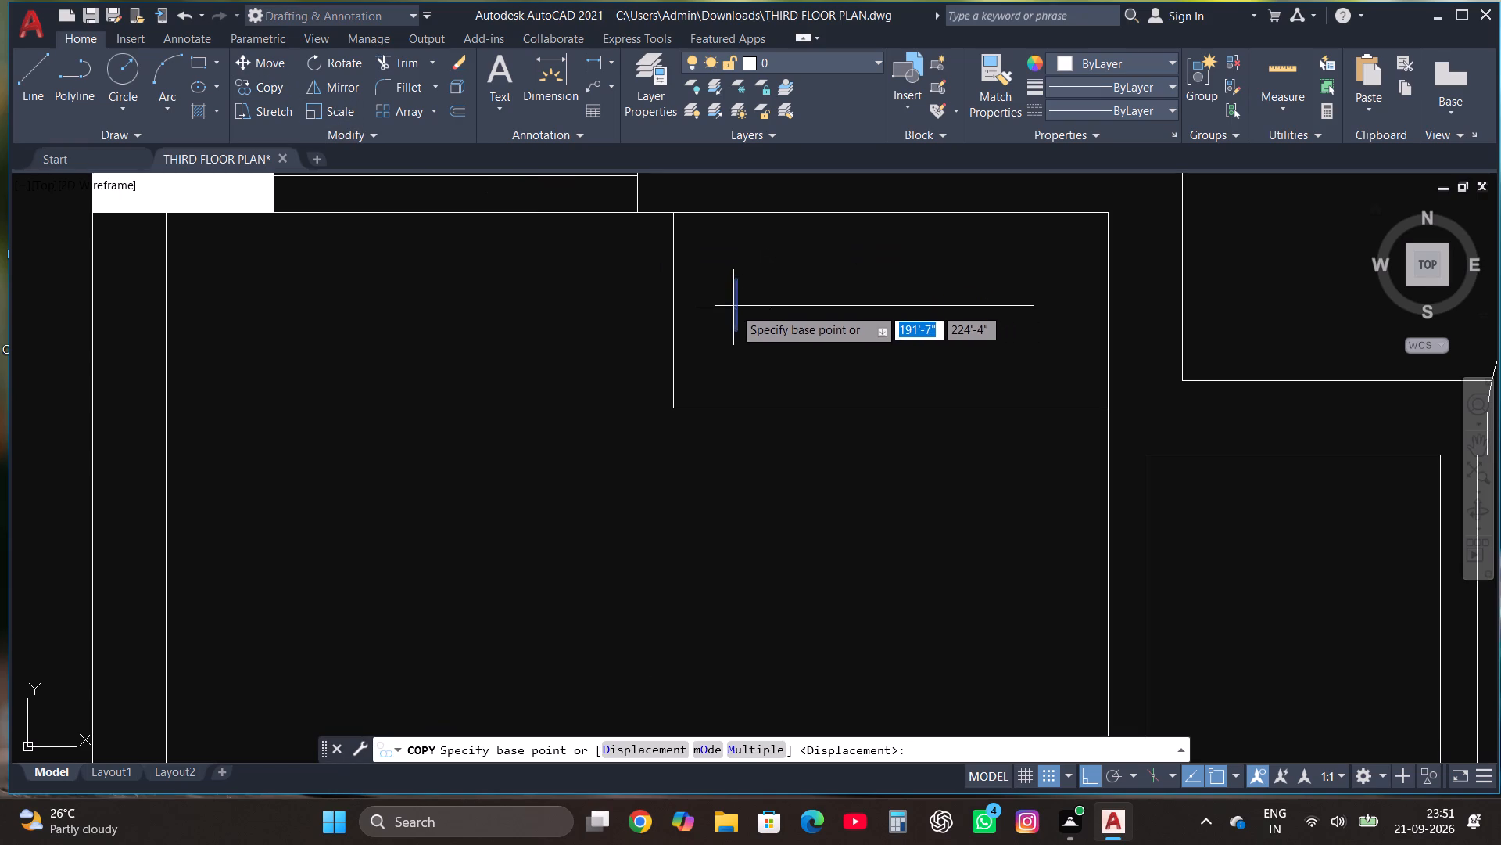
click(733, 306)
click(747, 306)
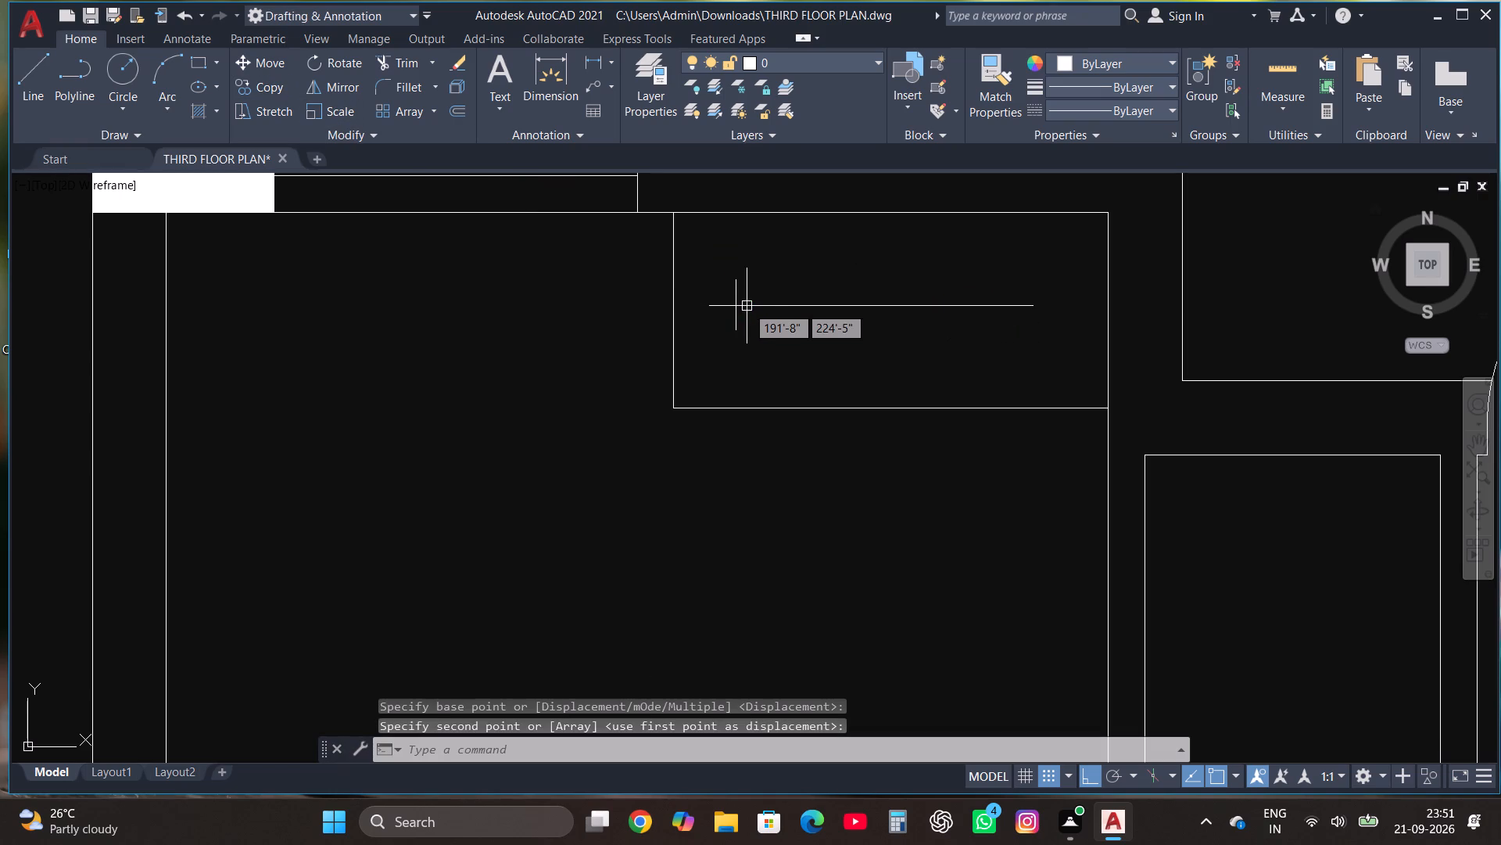
click(737, 298)
key(Escape)
click(747, 303)
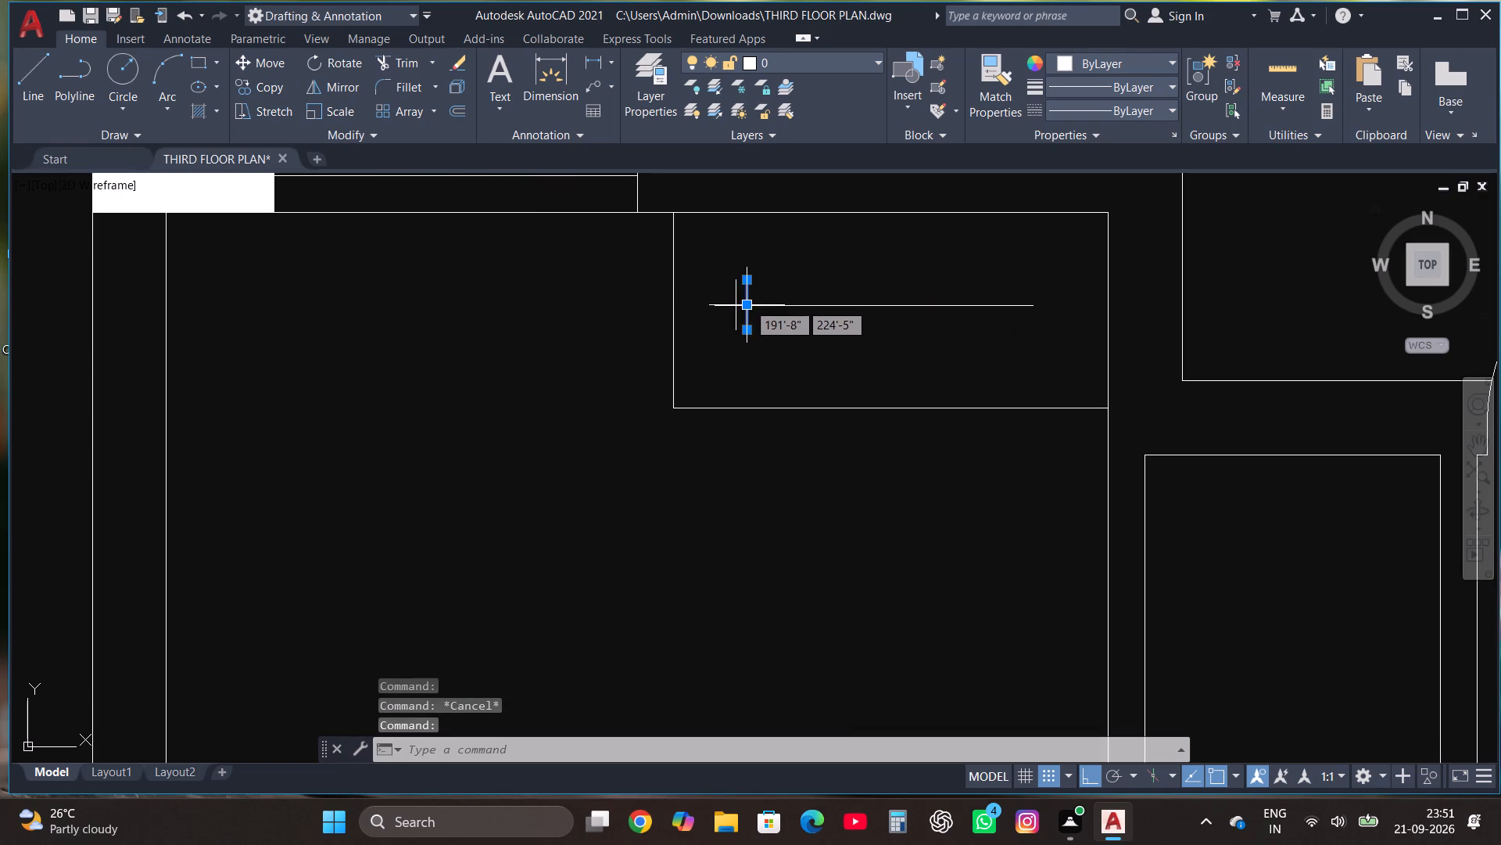
click(270, 88)
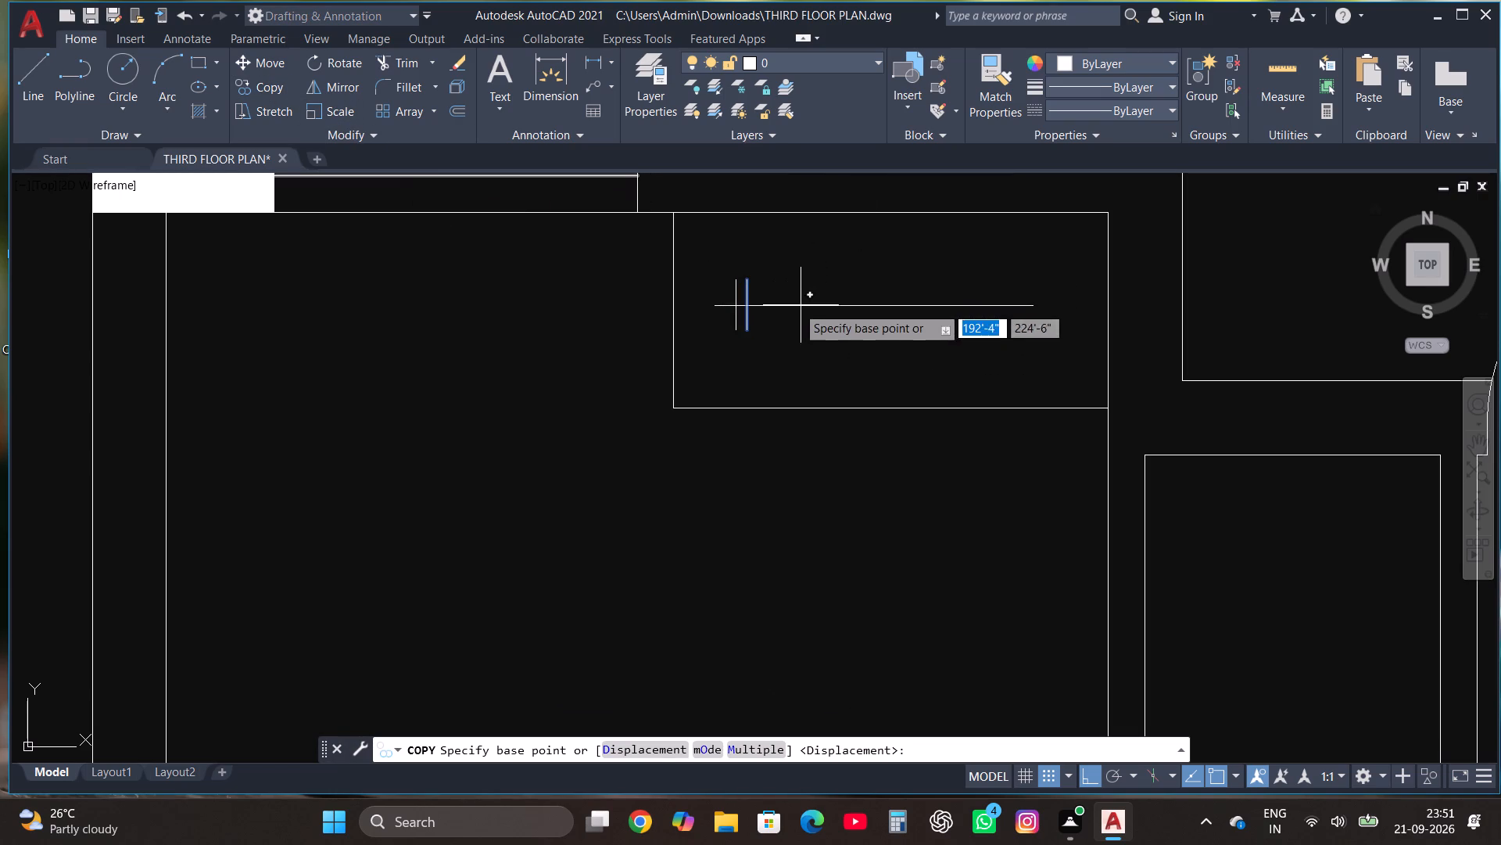
click(749, 303)
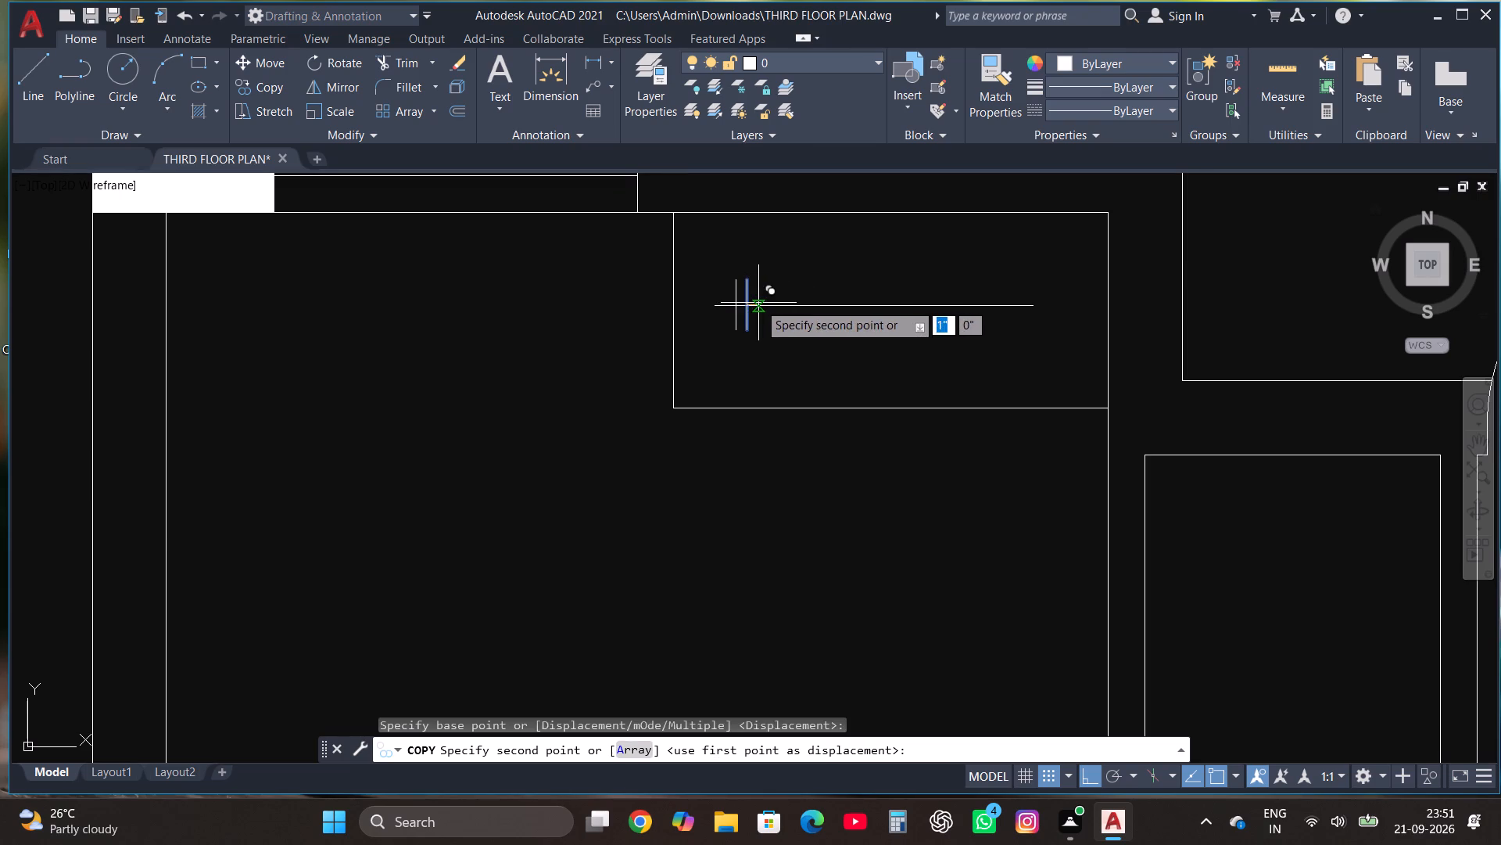
click(758, 303)
key(Escape)
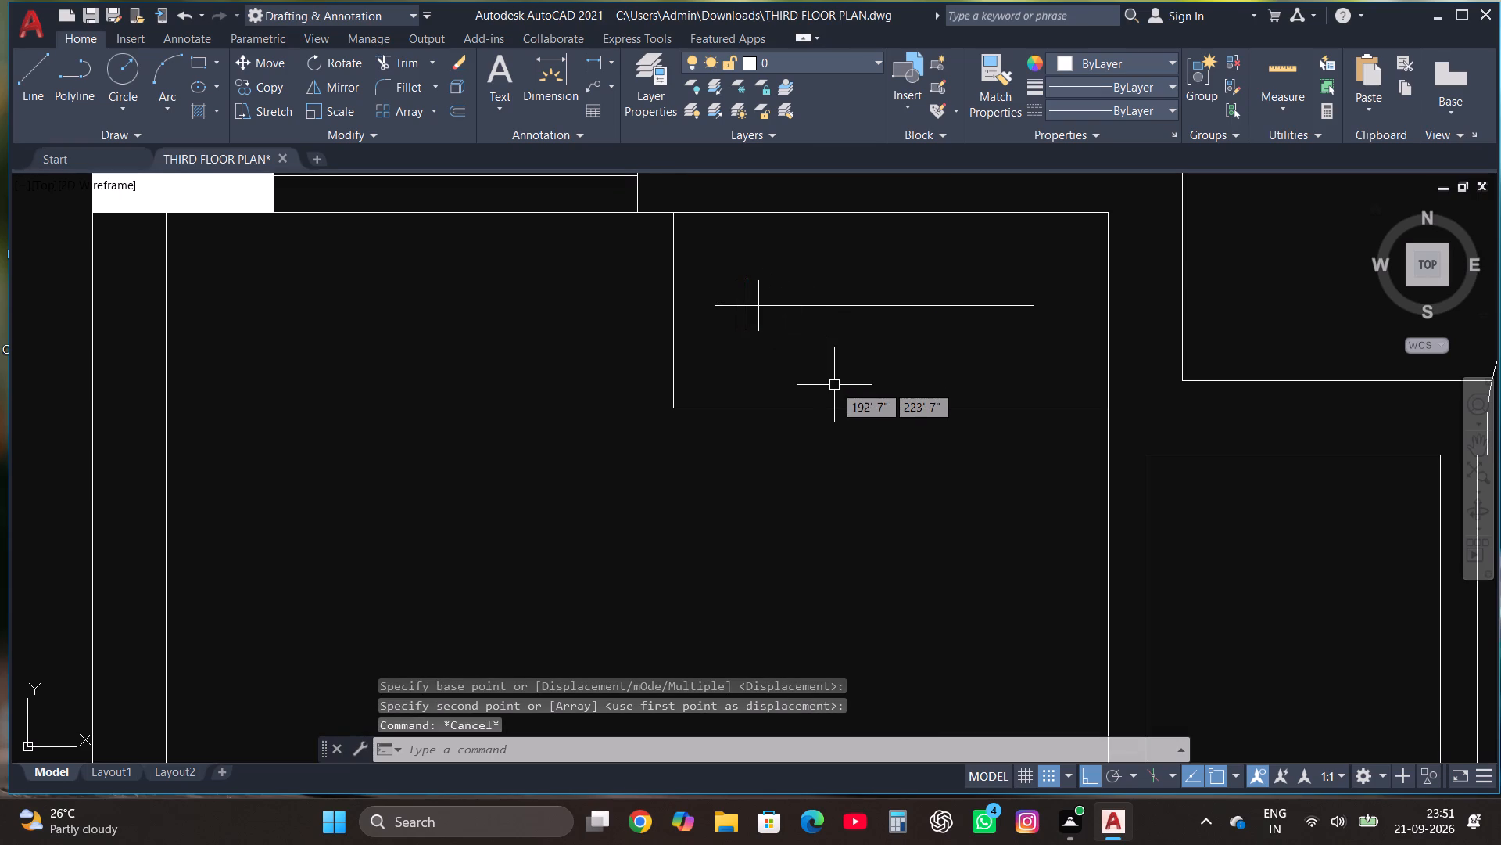
Turn Ortho off, draw a short slanted stroke across the rail right of the vertical strokes, and delete the extra segment overlapping it.
key(F8)
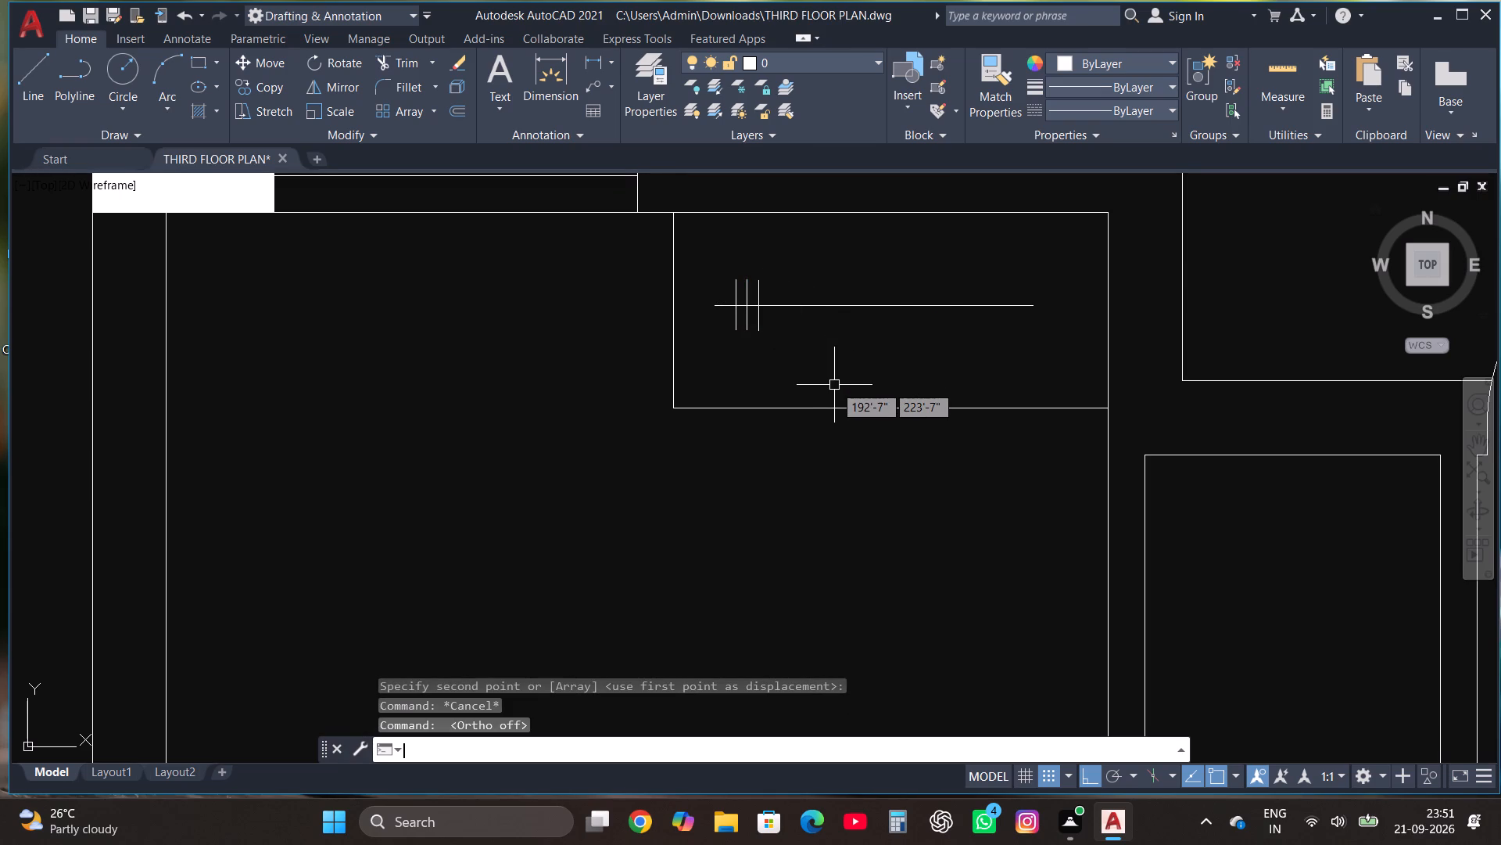
click(20, 67)
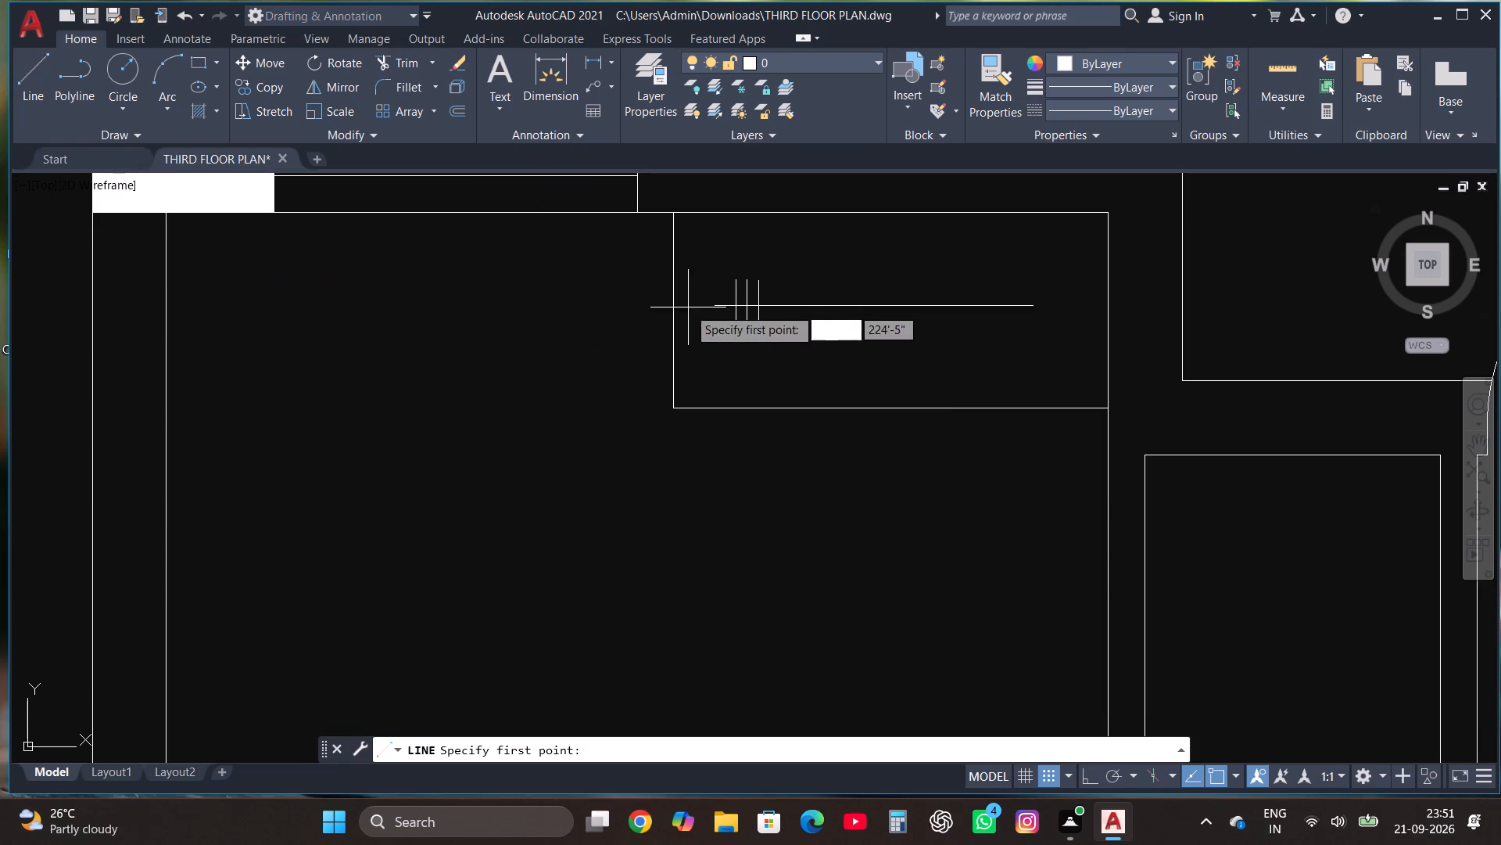
click(791, 328)
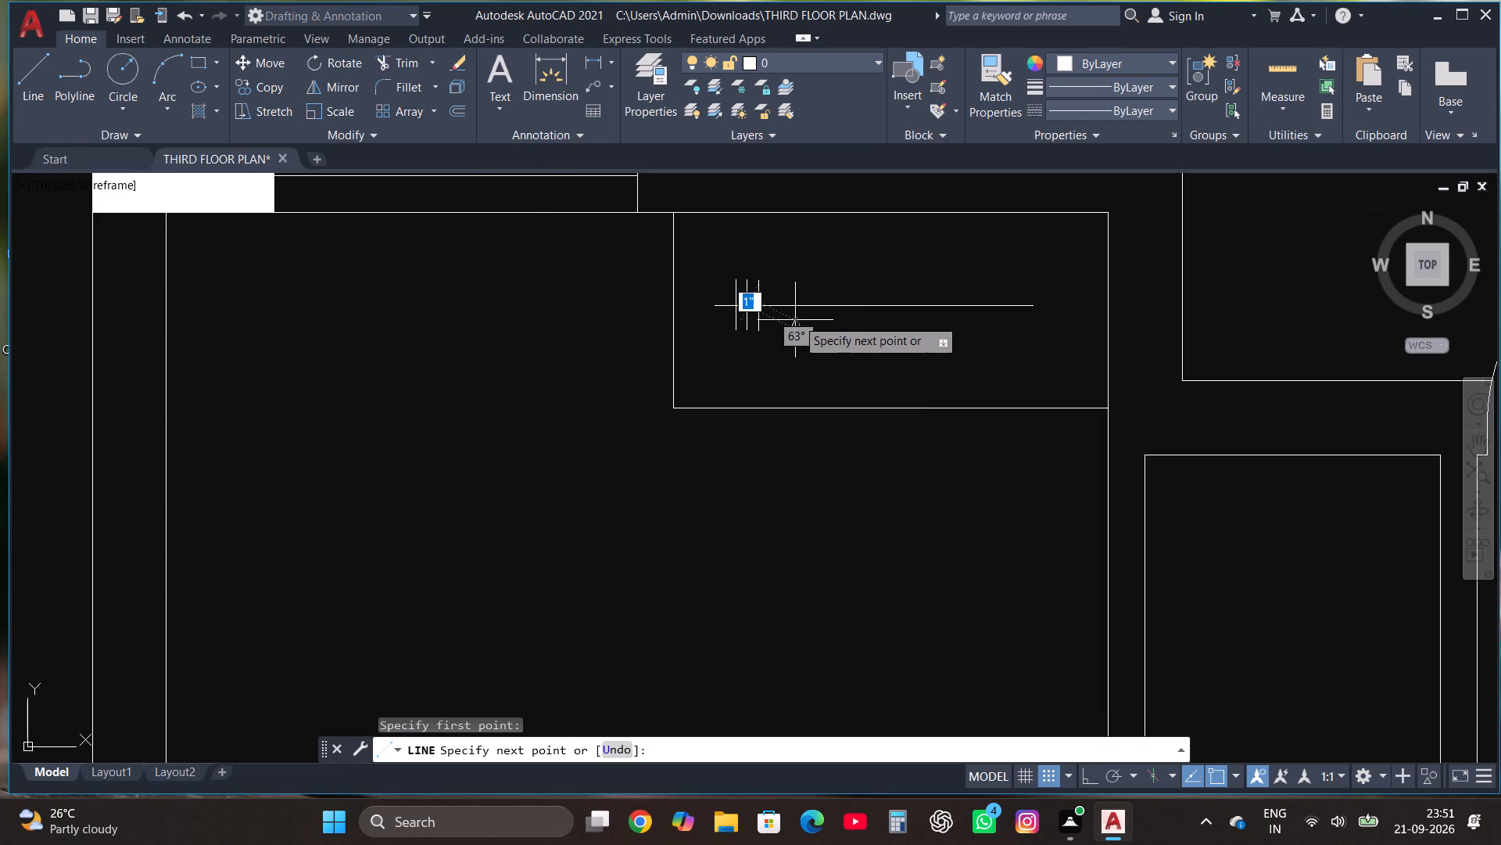
click(812, 289)
click(804, 300)
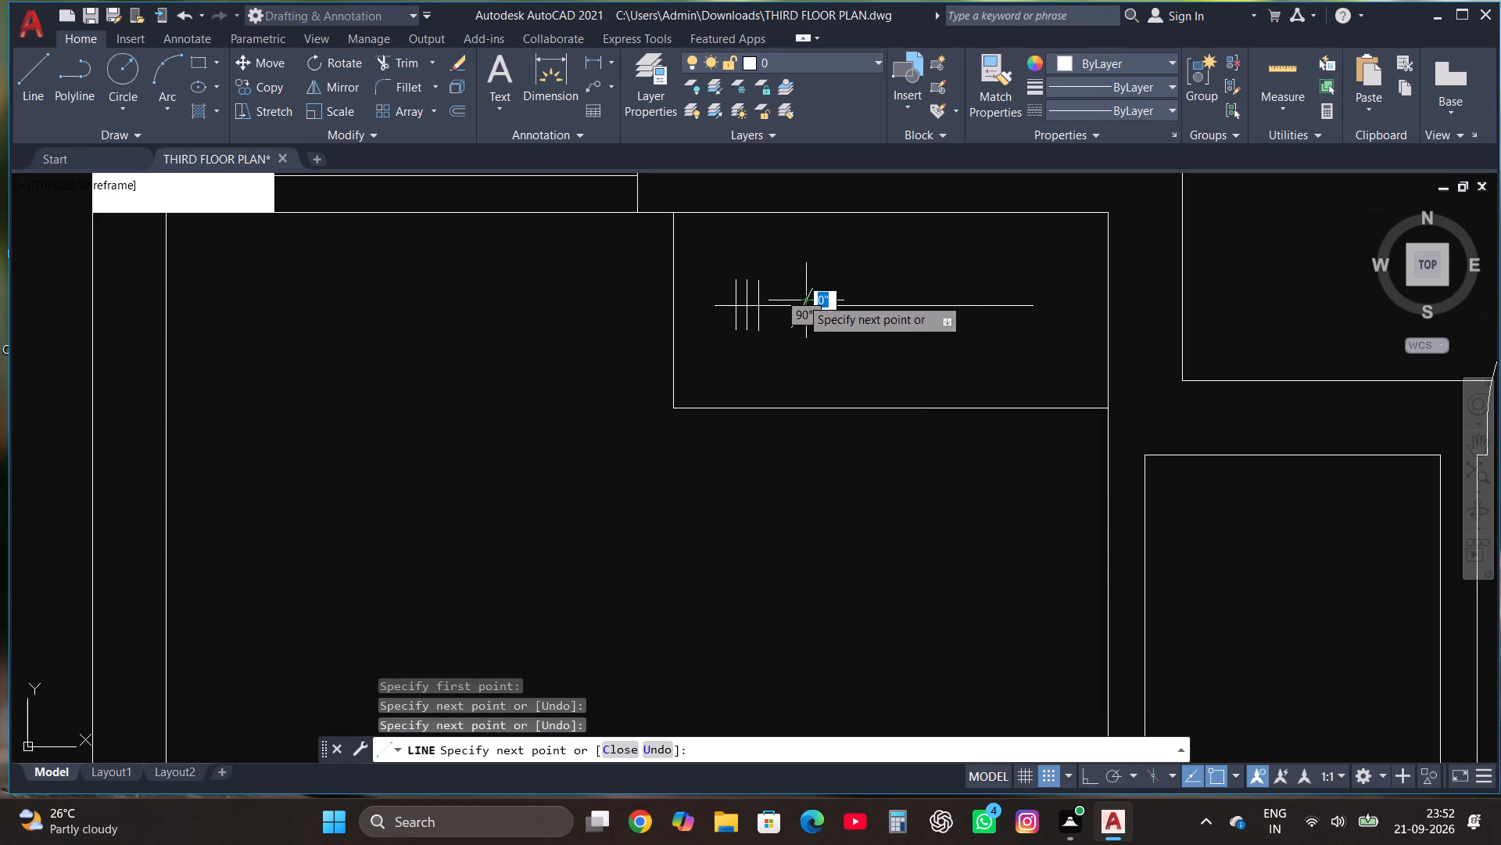
key(Escape)
click(808, 297)
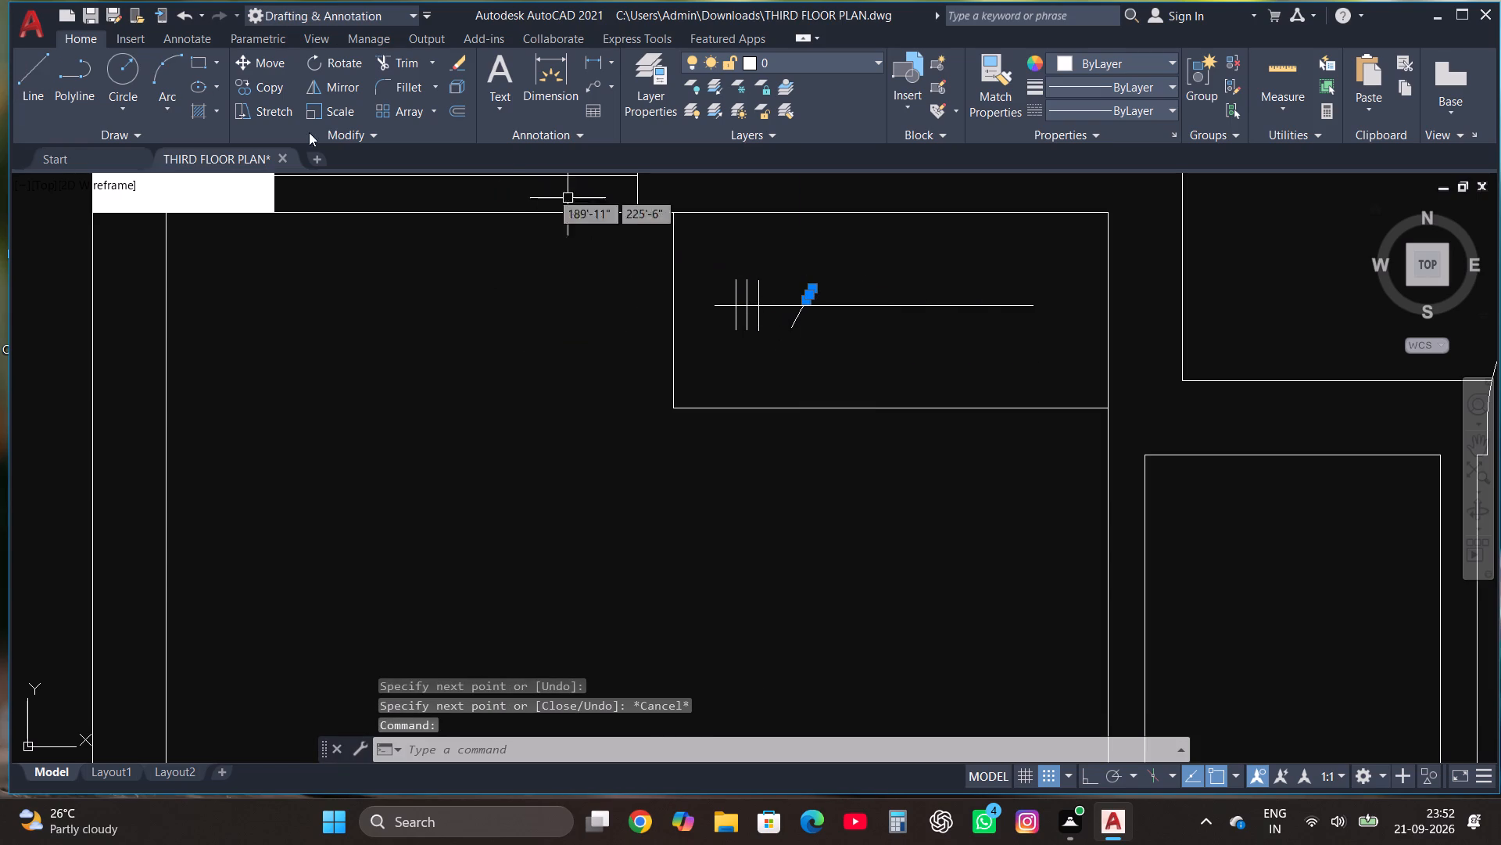
key(Escape)
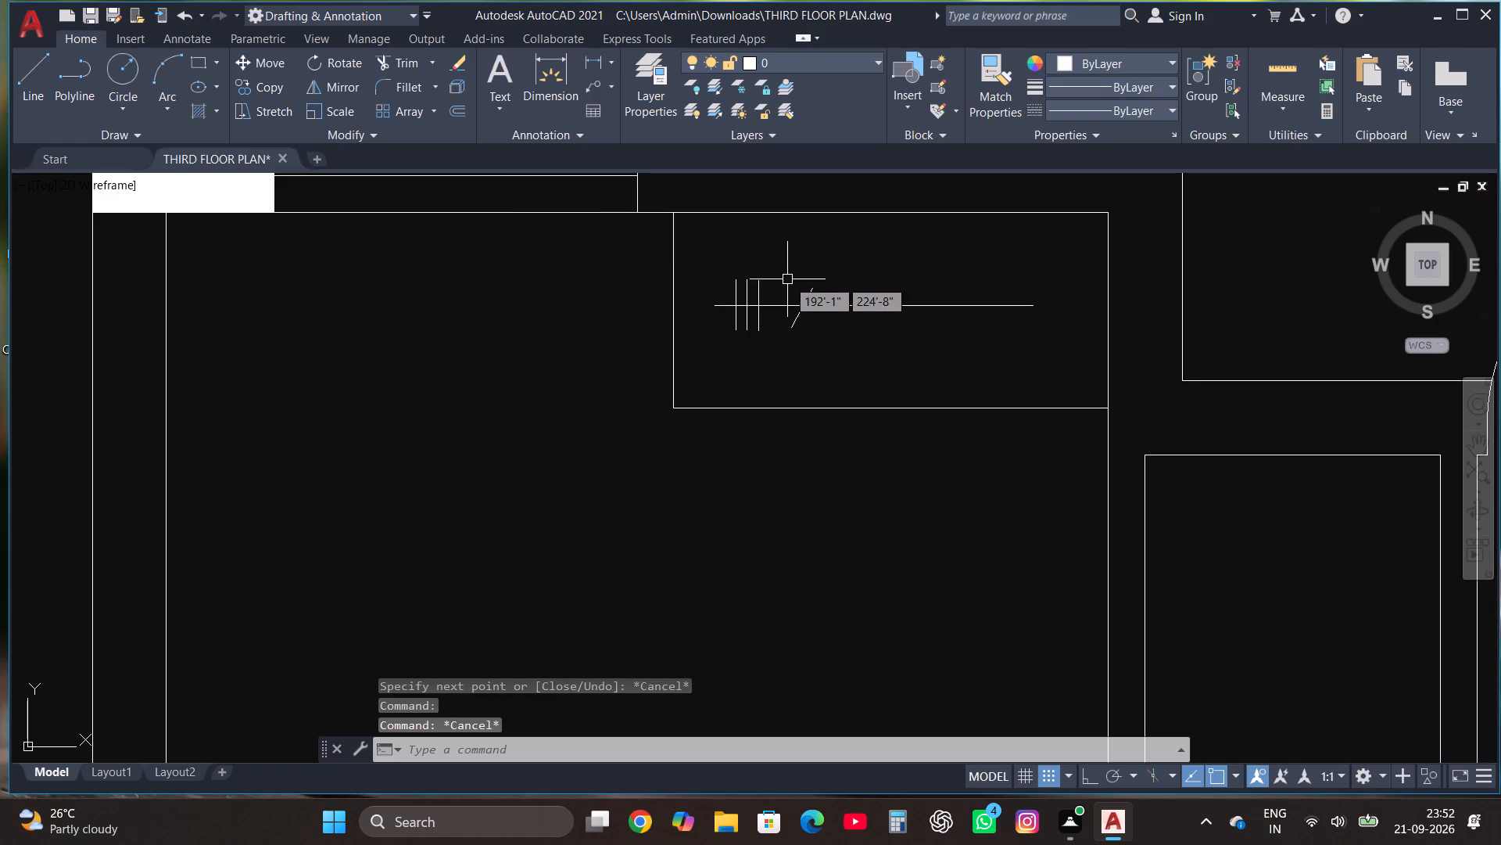
click(805, 296)
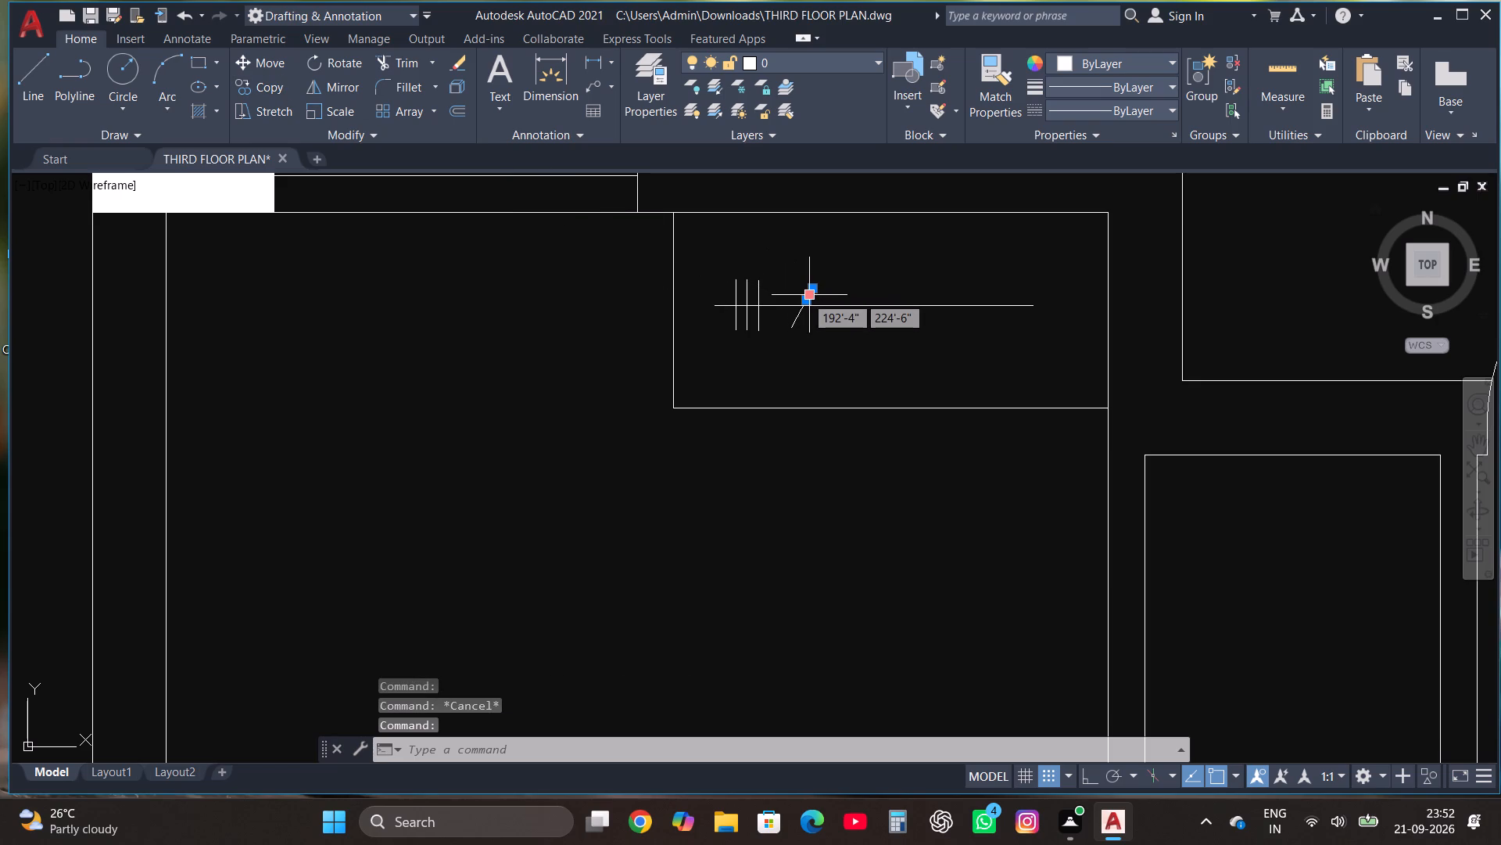
key(Delete)
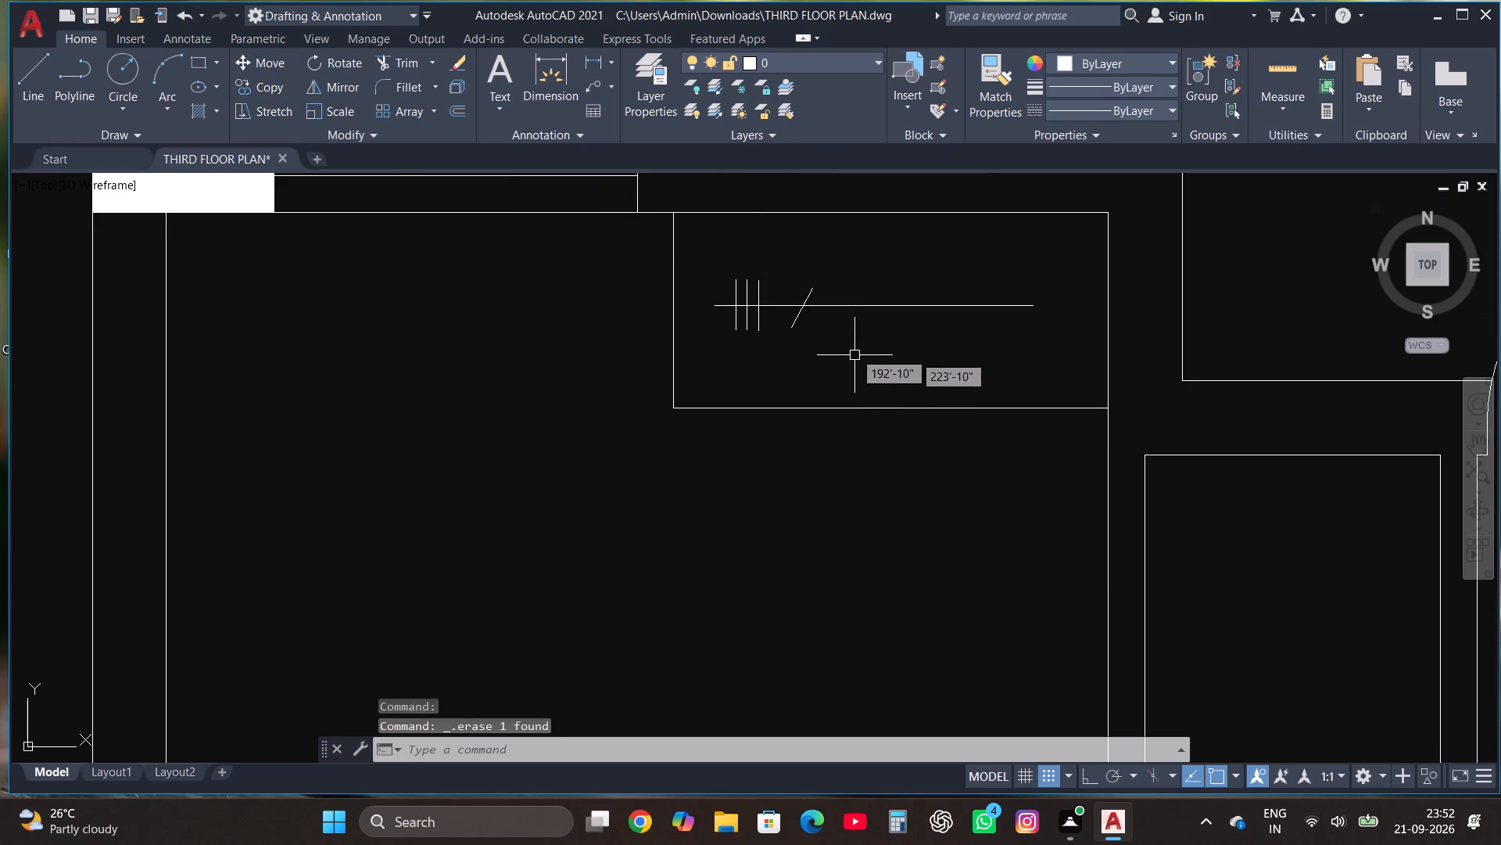
Copy the slanted stroke twice rightward along the rail in Multiple mode, about 1" apart.
click(805, 294)
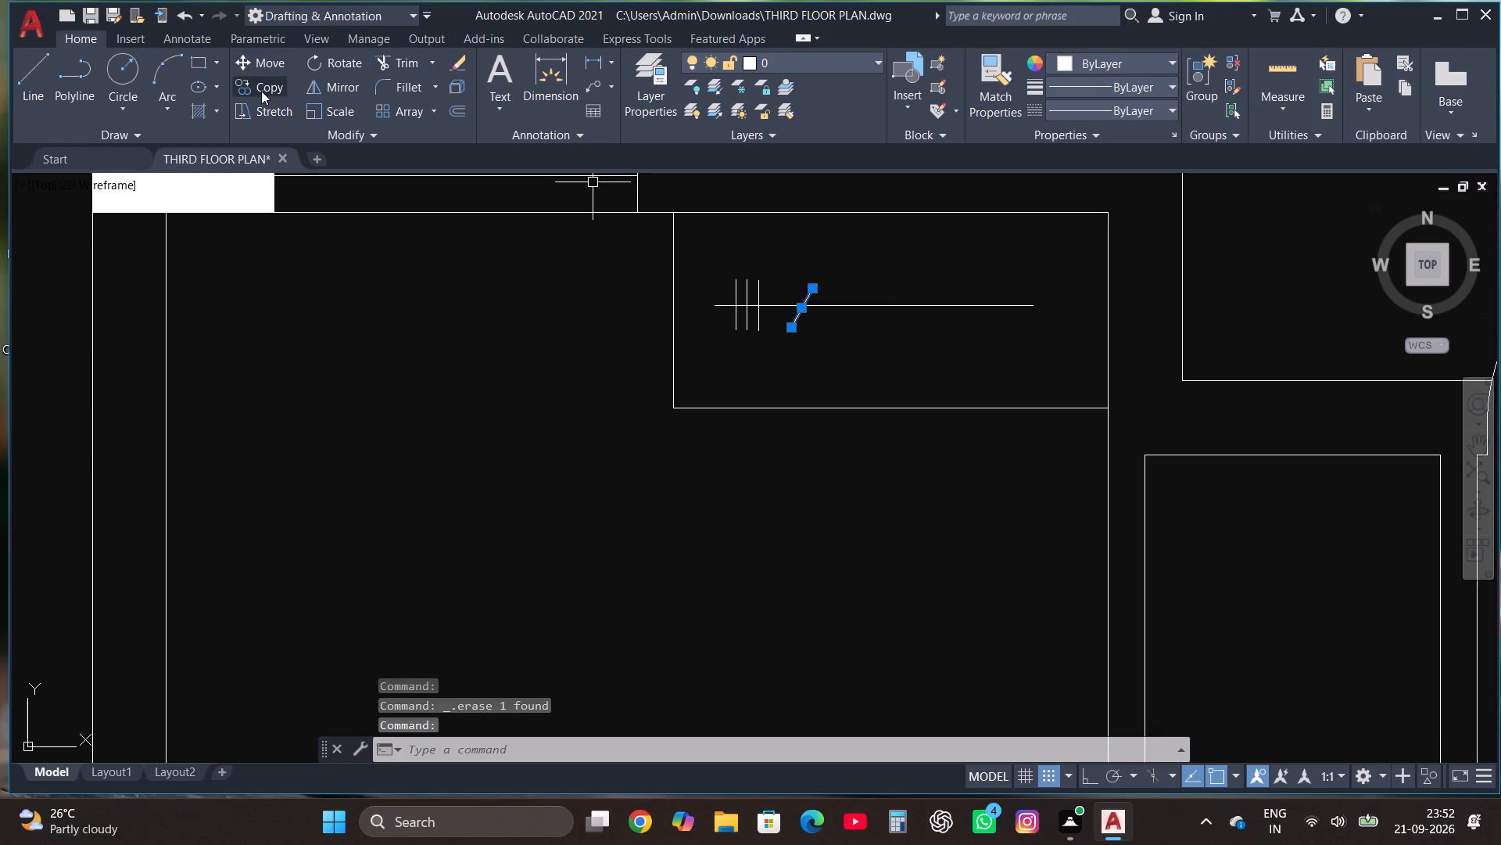
click(263, 91)
click(761, 737)
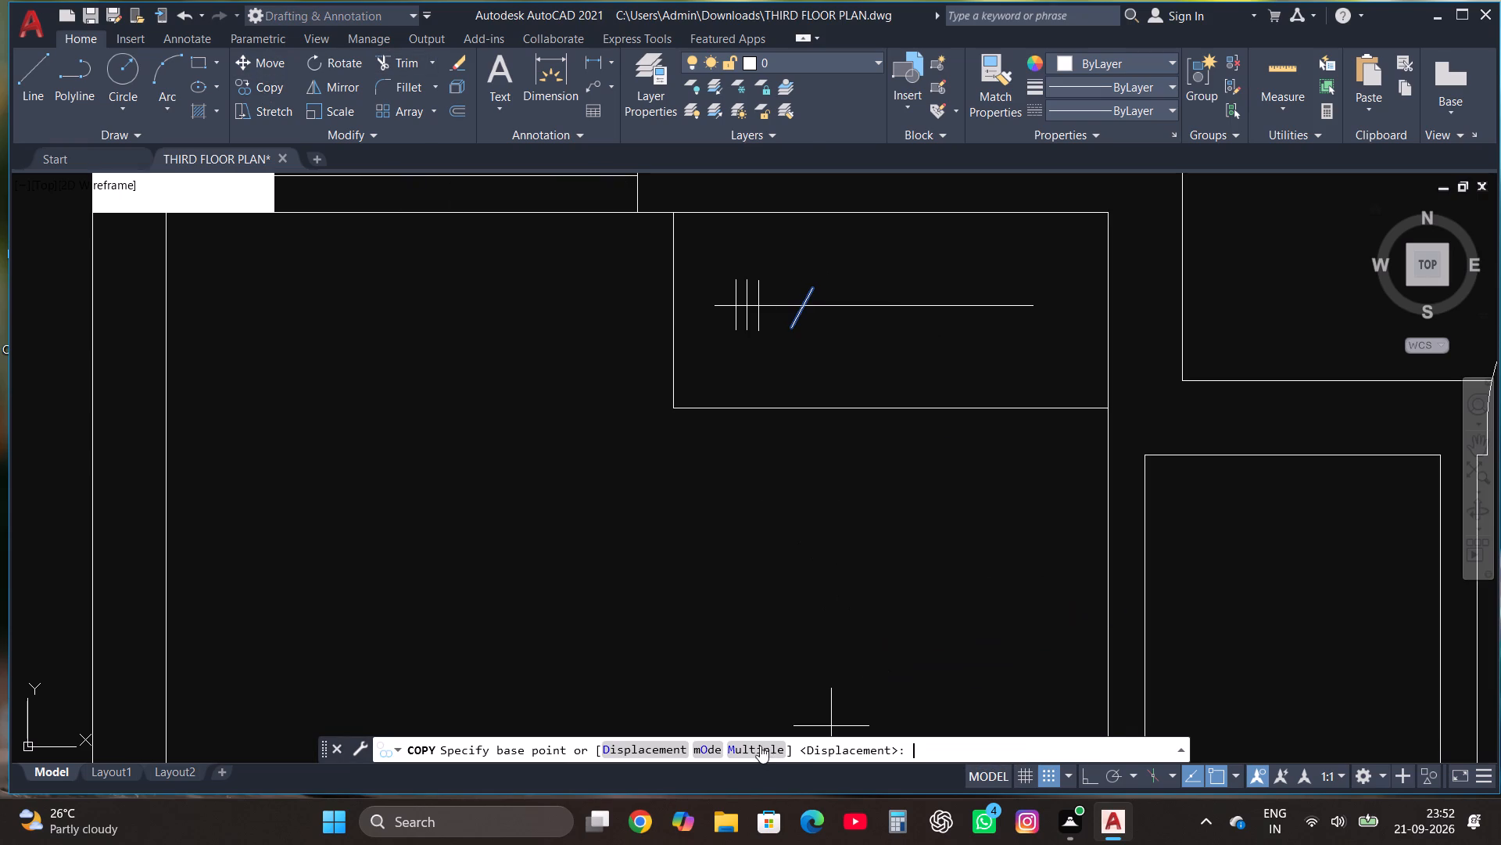
click(758, 756)
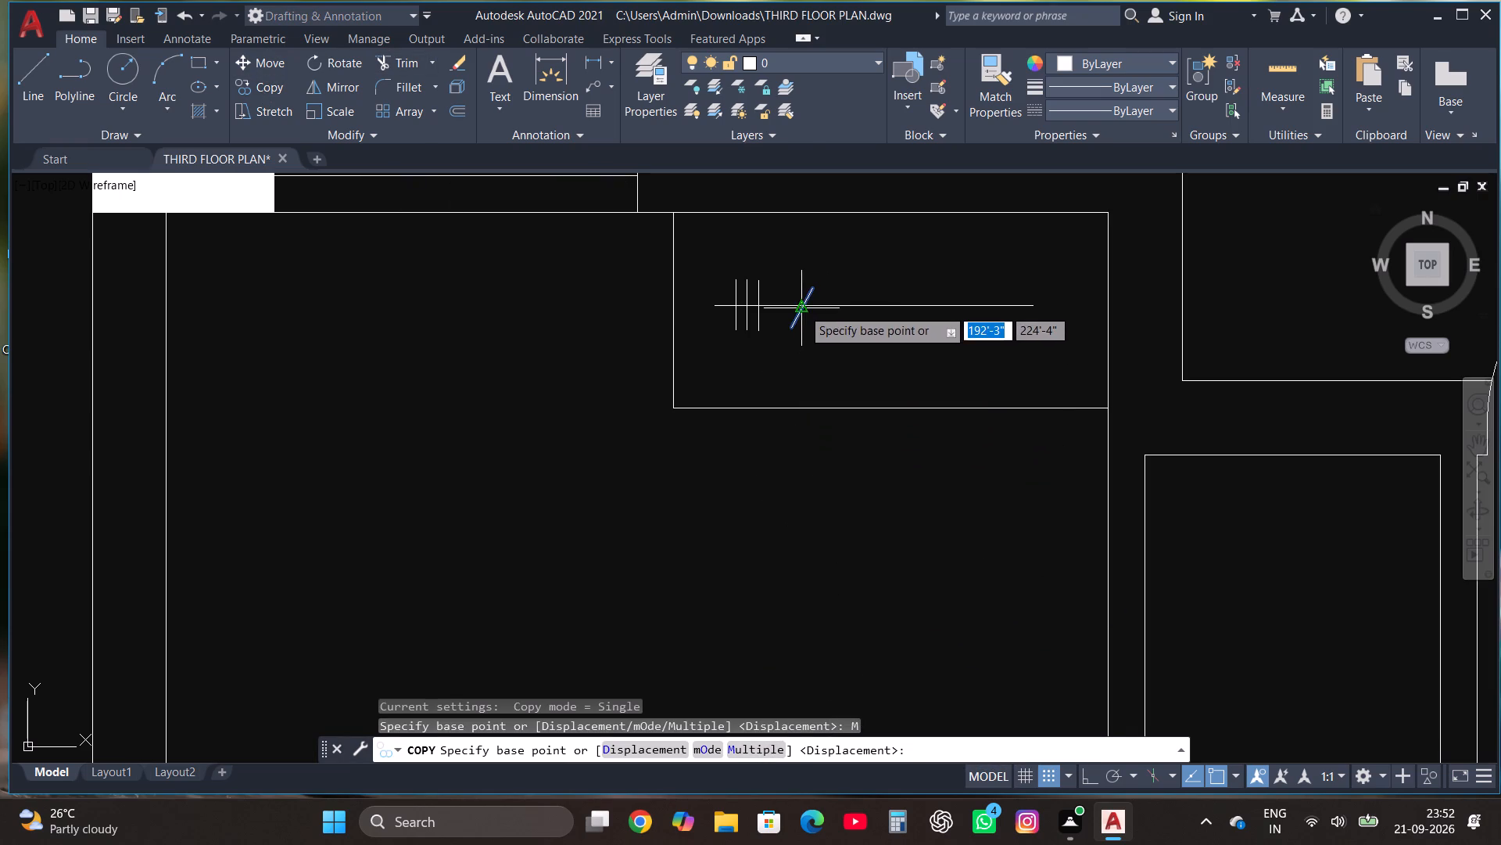
click(802, 308)
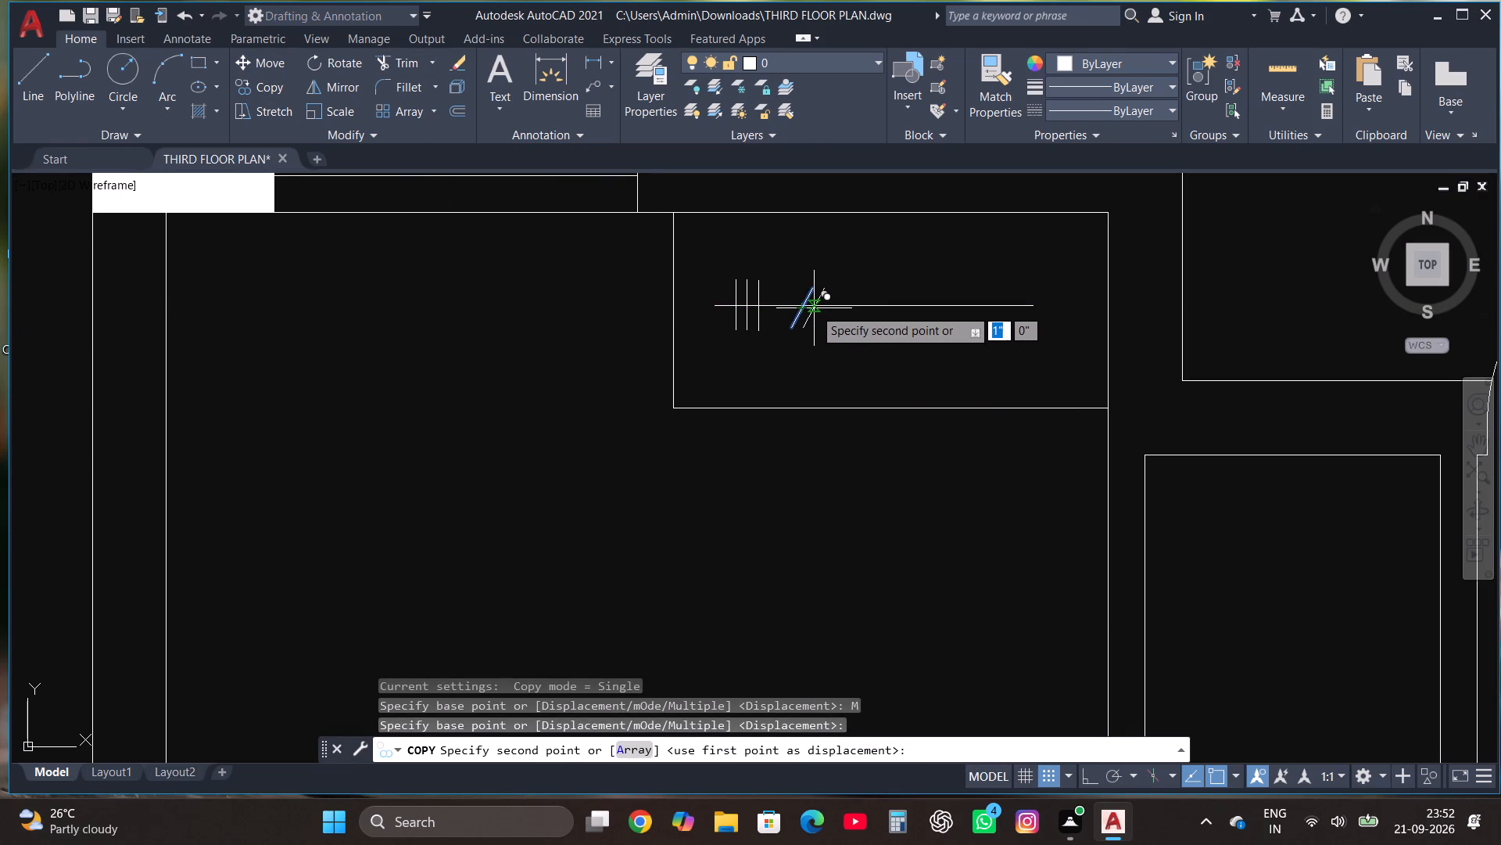
click(813, 308)
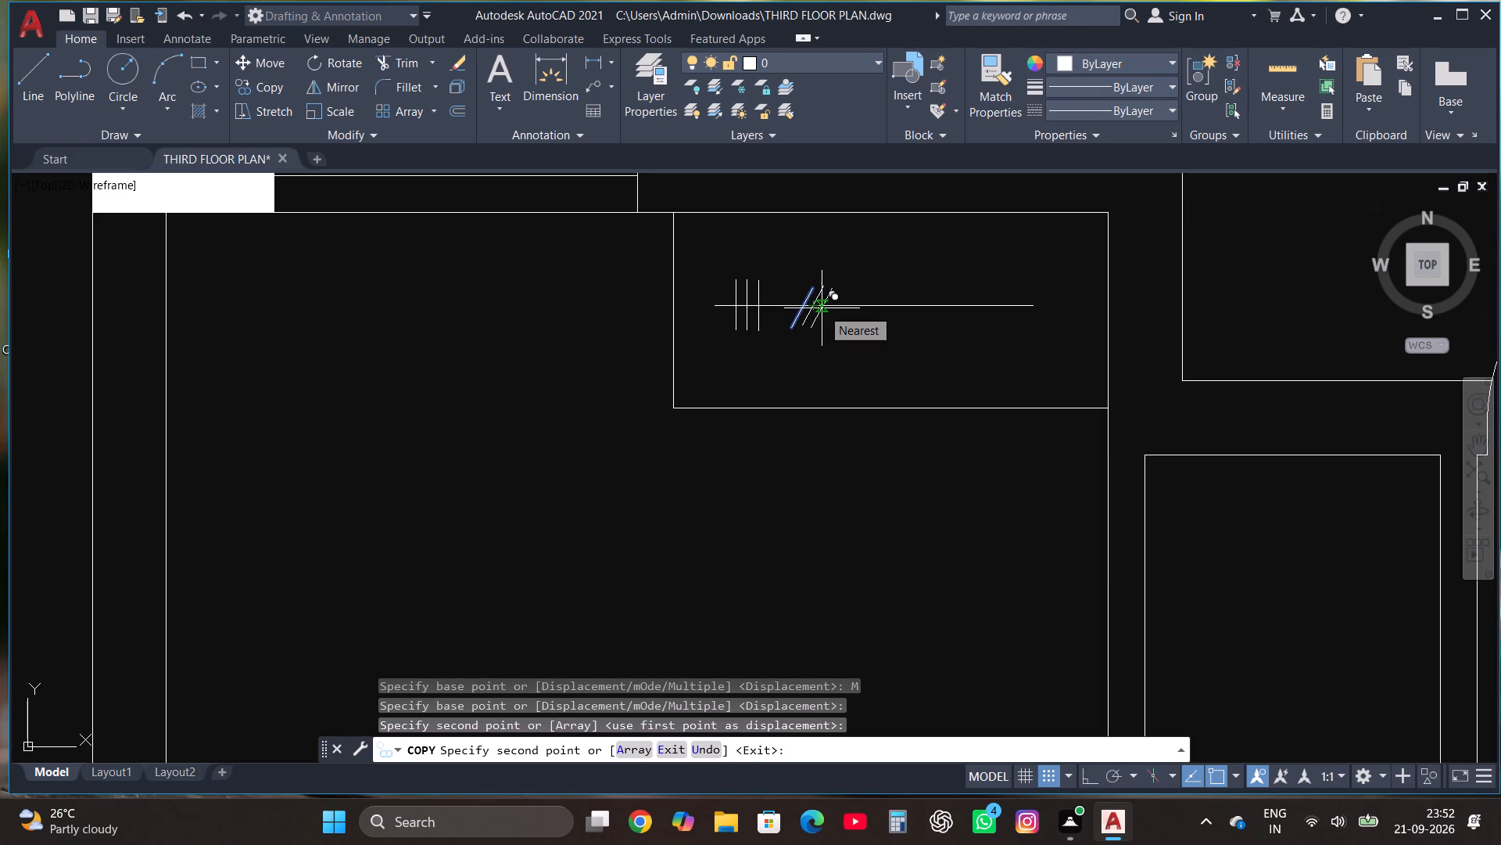
click(822, 308)
key(Escape)
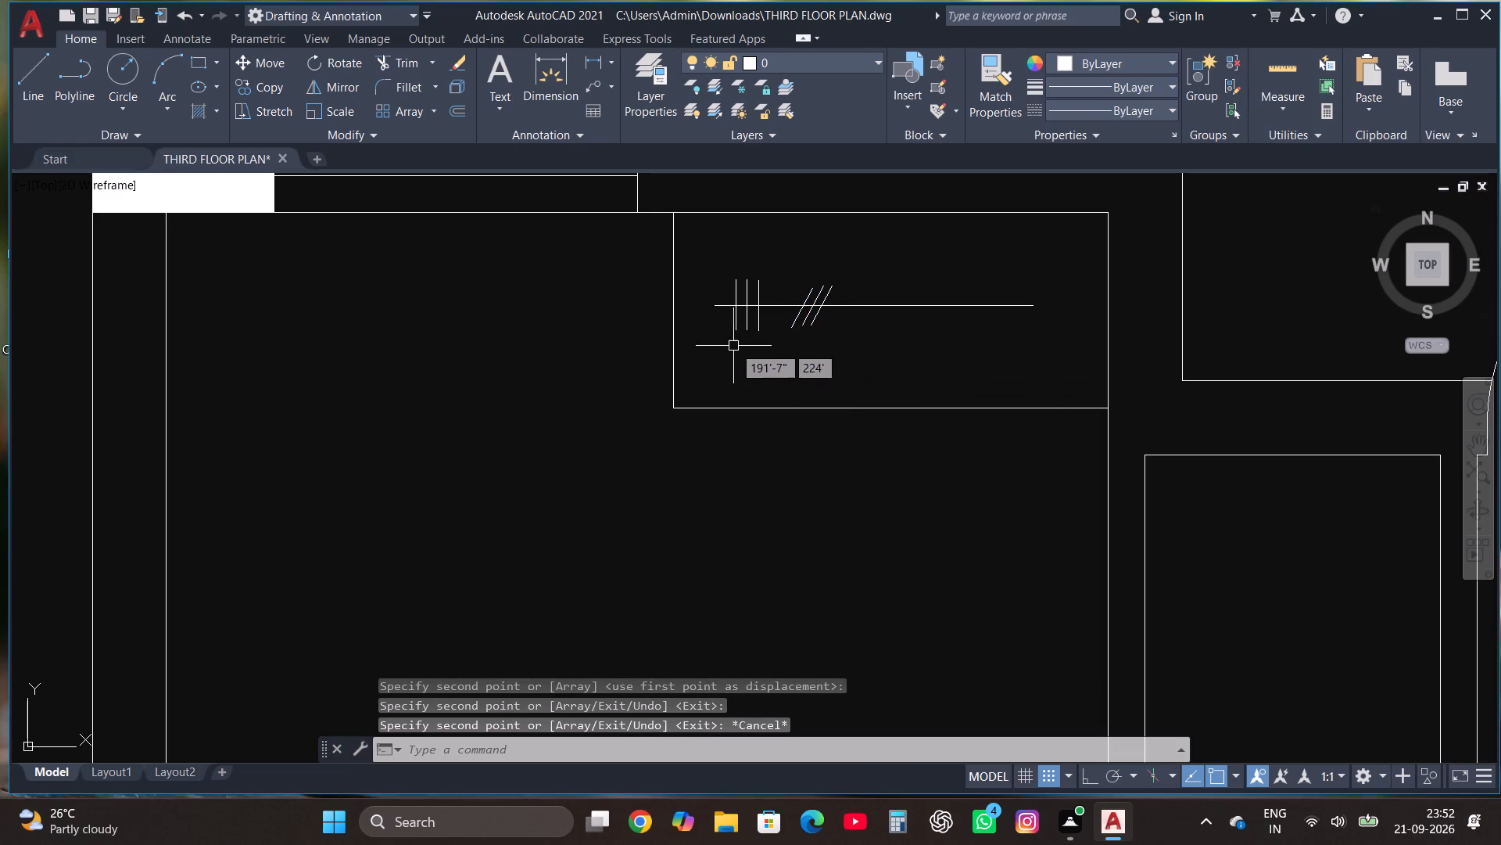
Copy the group of three vertical hanger strokes about 1'-3" rightward along the rail, past the slanted group.
click(726, 346)
click(758, 263)
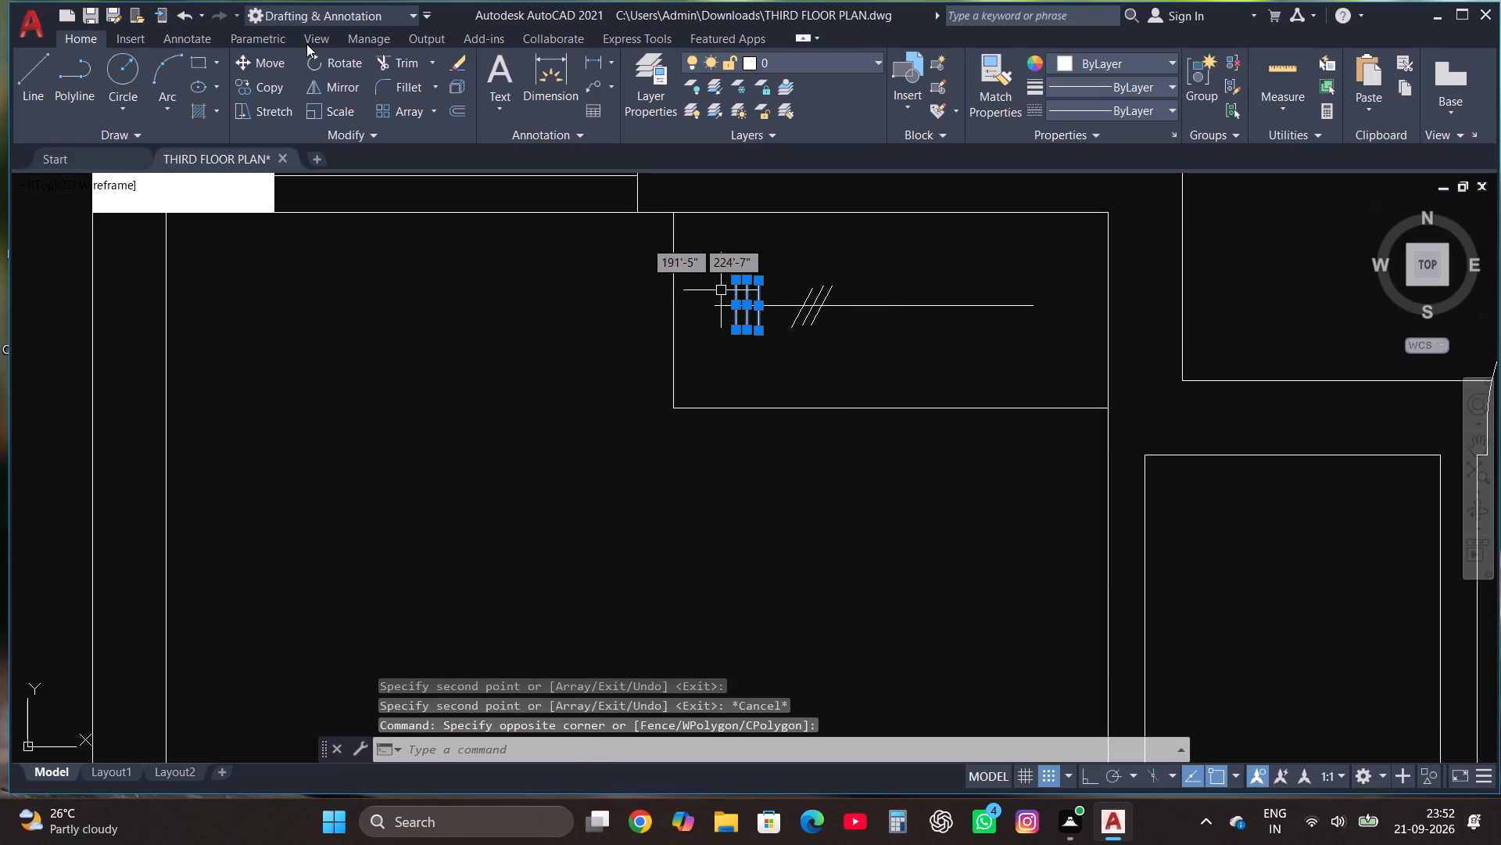
click(261, 82)
click(741, 296)
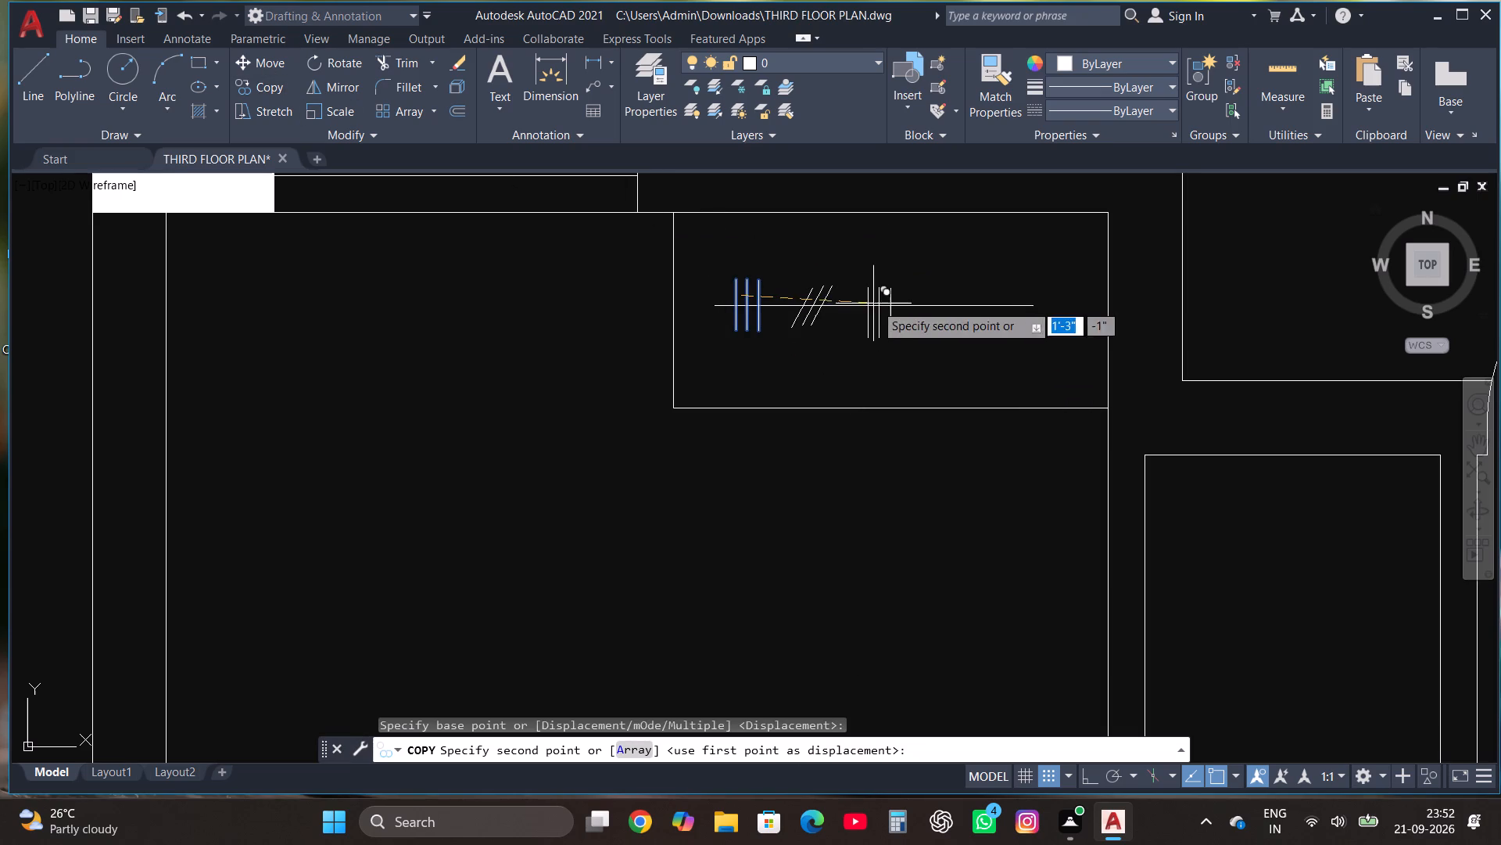
click(875, 301)
Copy the group of three slanted strokes about 1'-3" rightward along the rail, past the second vertical group.
click(783, 343)
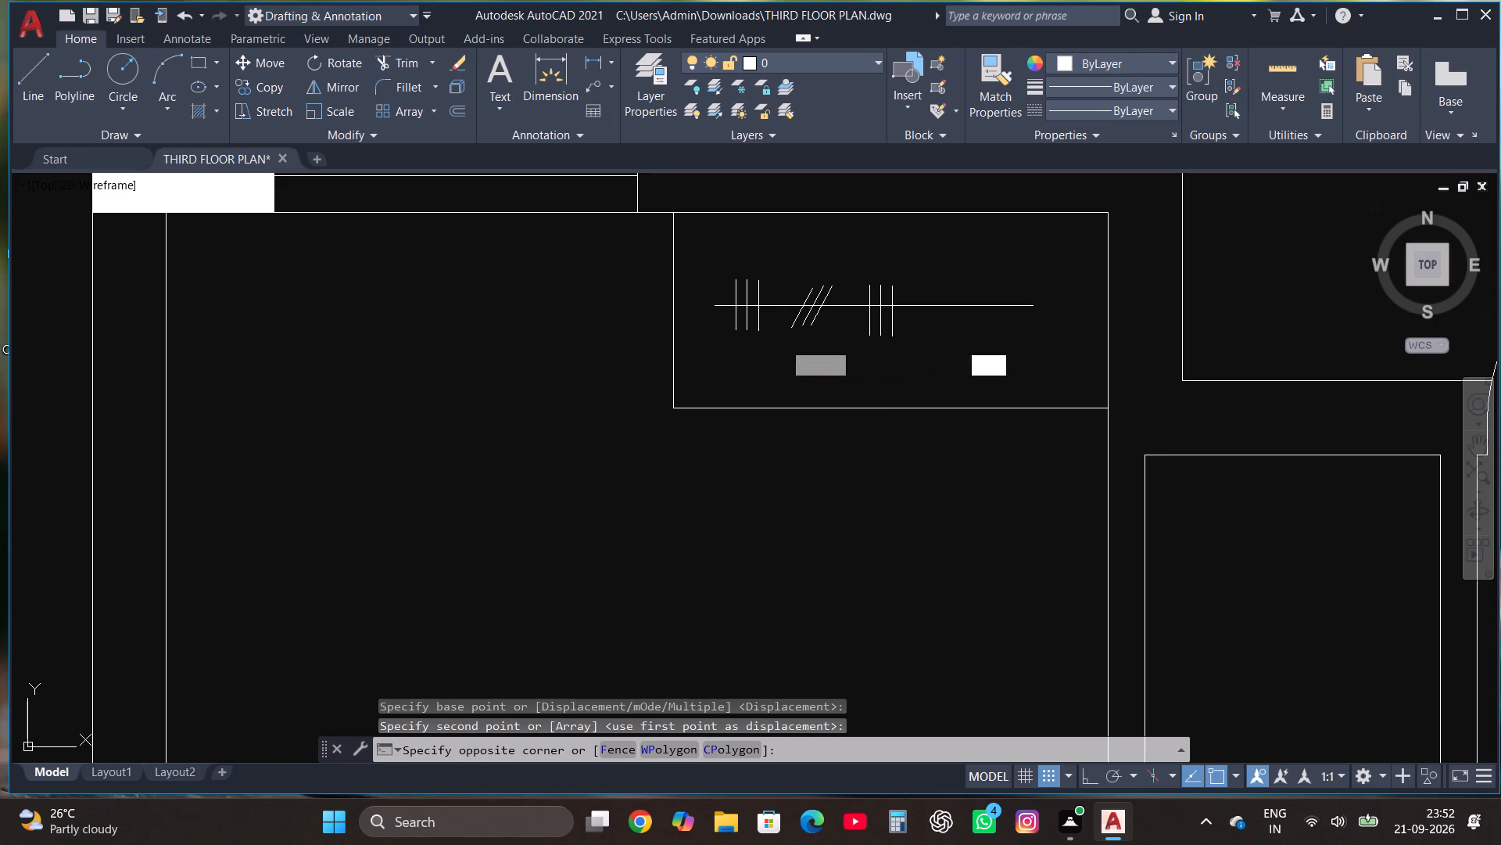
click(841, 271)
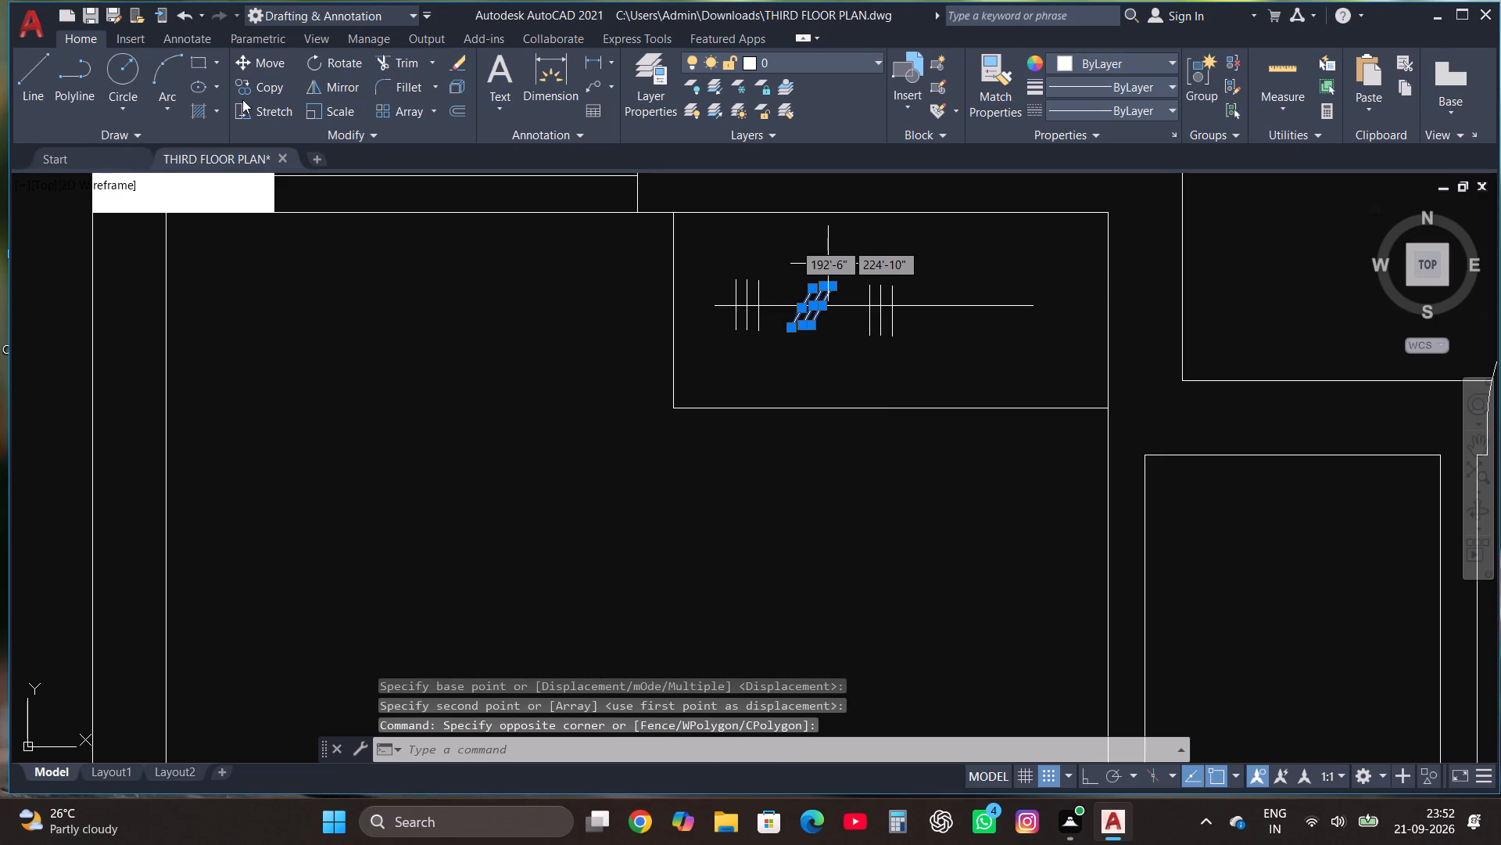
click(256, 88)
click(826, 296)
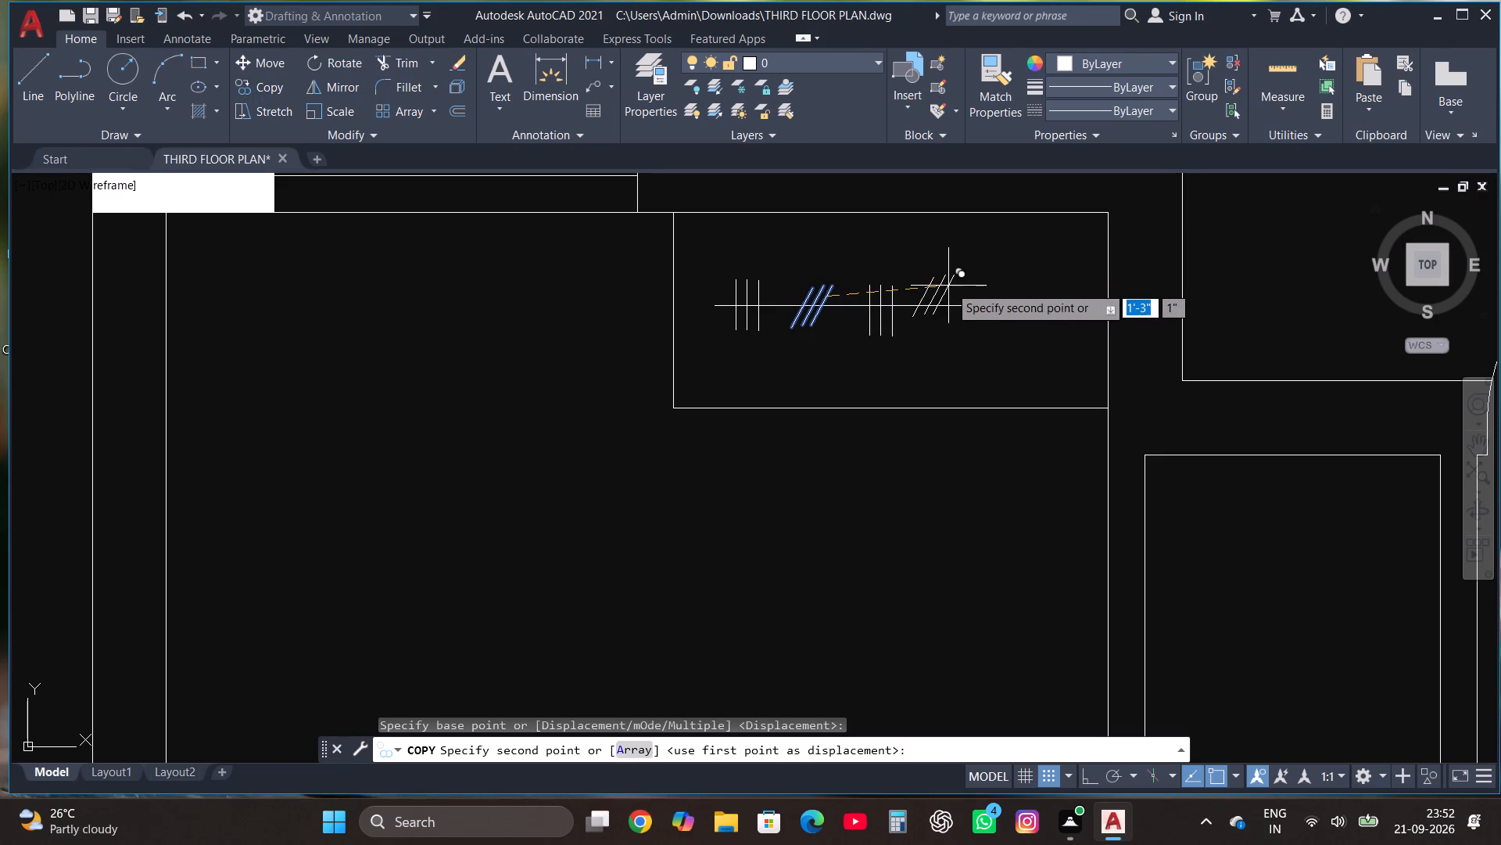
click(962, 294)
key(Escape)
scroll(965, 307, down, 1)
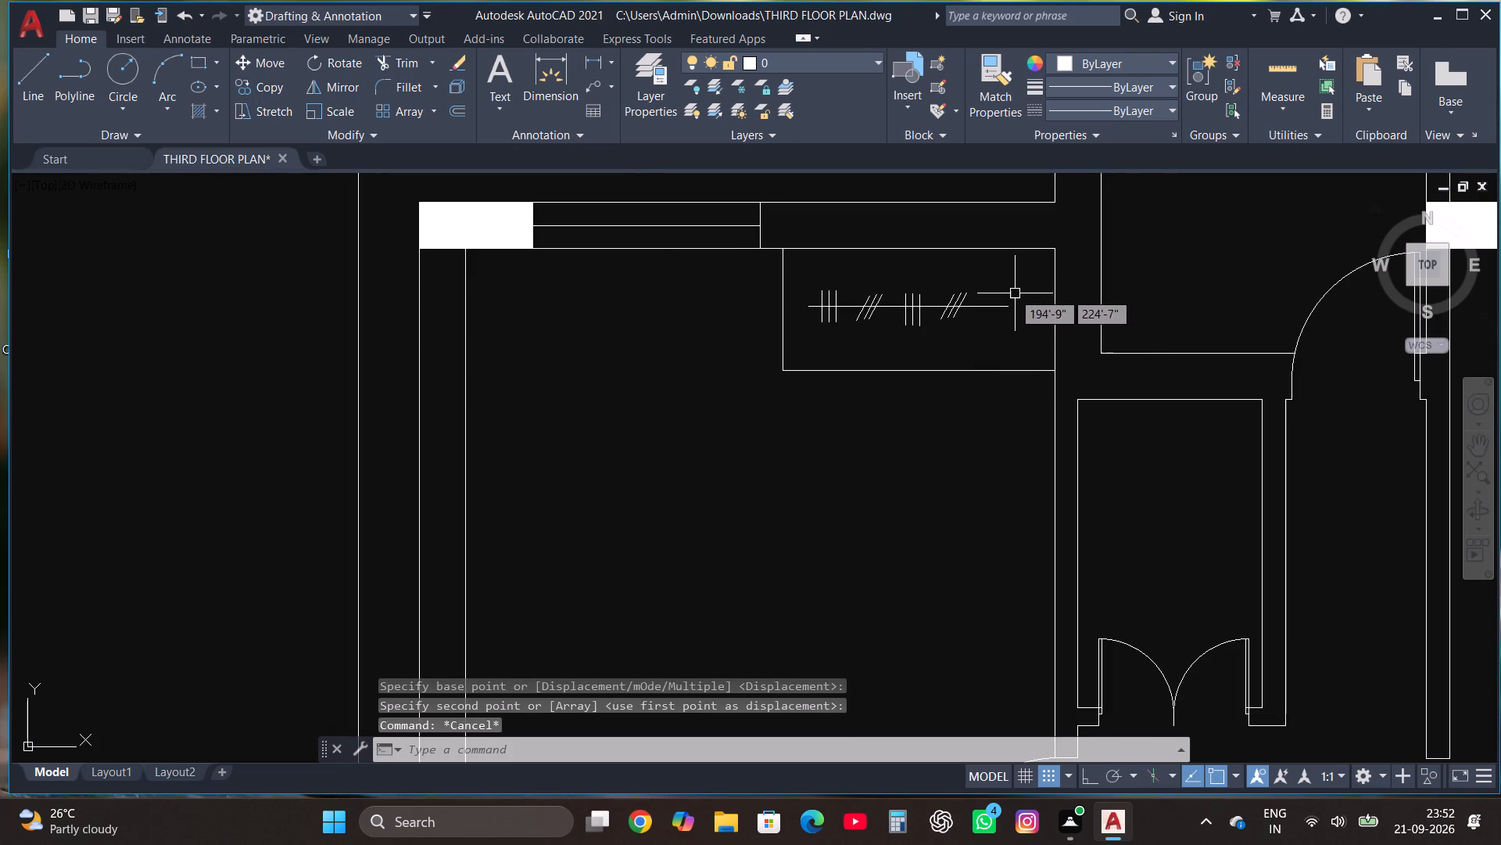
Shorten the rail's right end by trimming it at a temporary short line drawn across it, and remove that line.
scroll(1012, 290, up, 1)
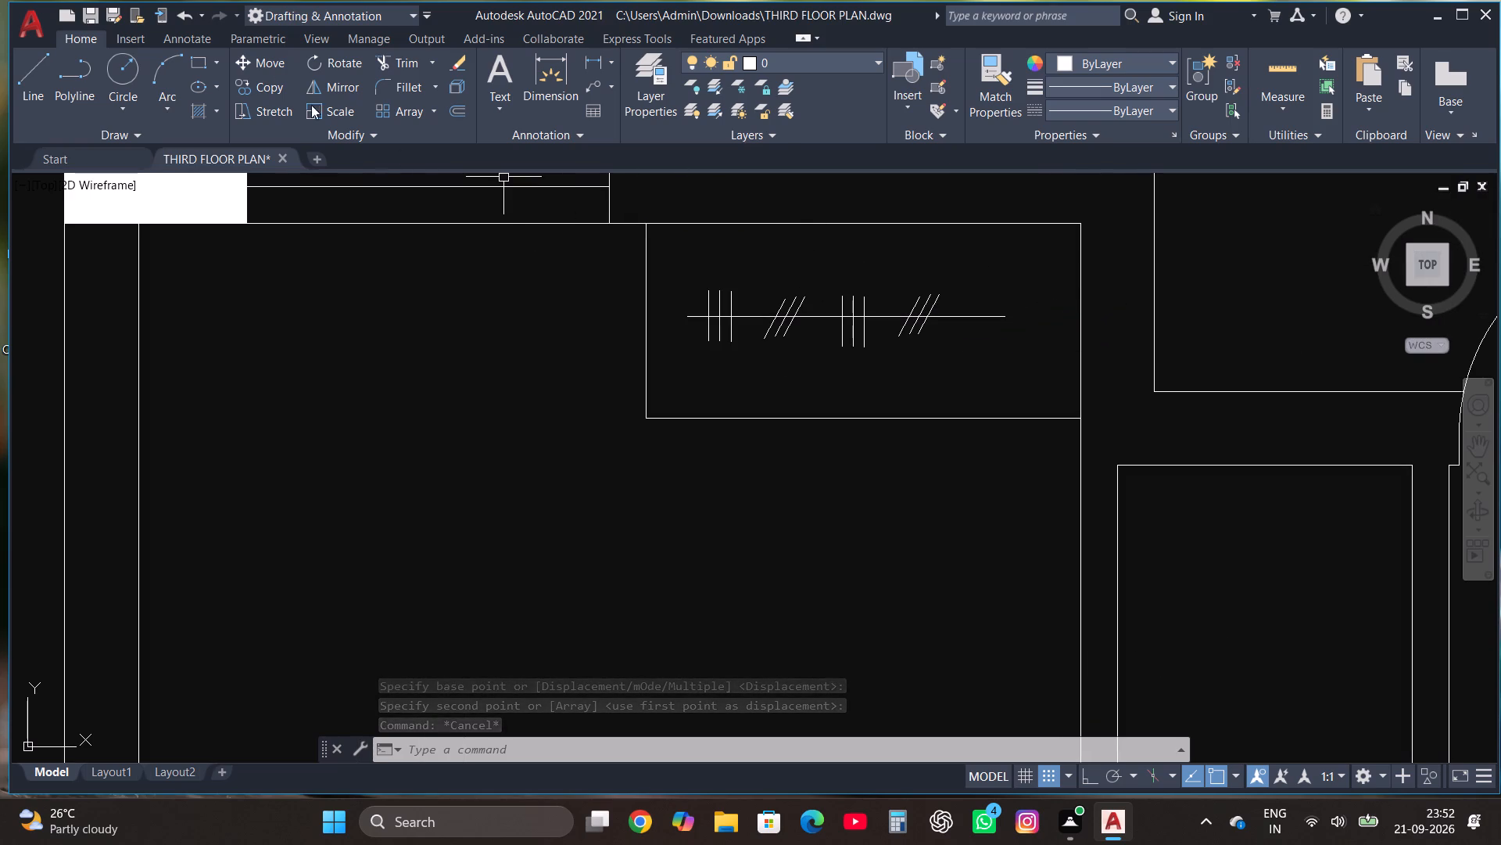
click(34, 67)
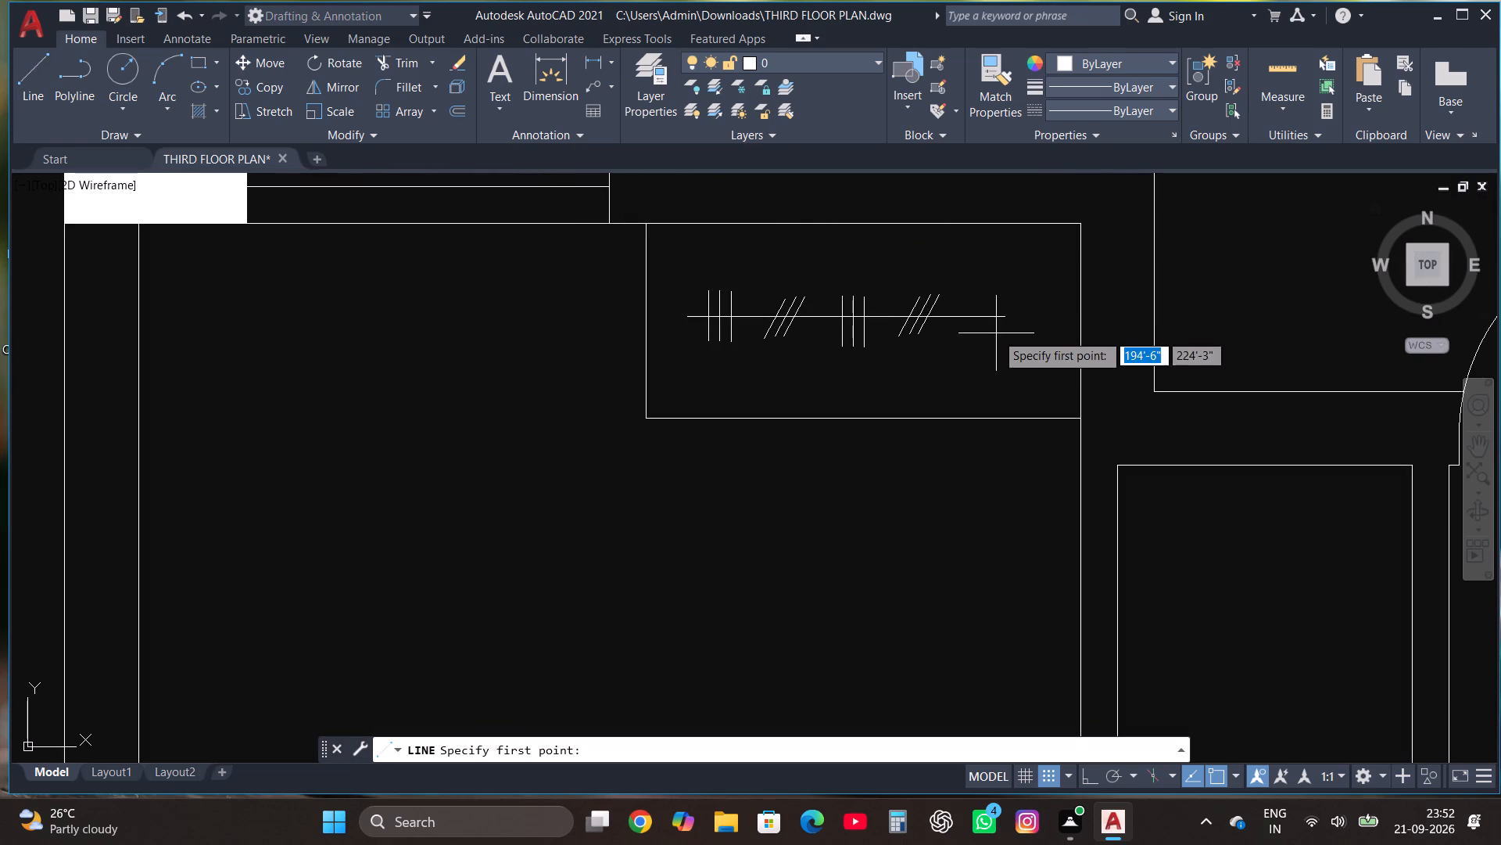
click(969, 328)
click(967, 293)
key(Escape)
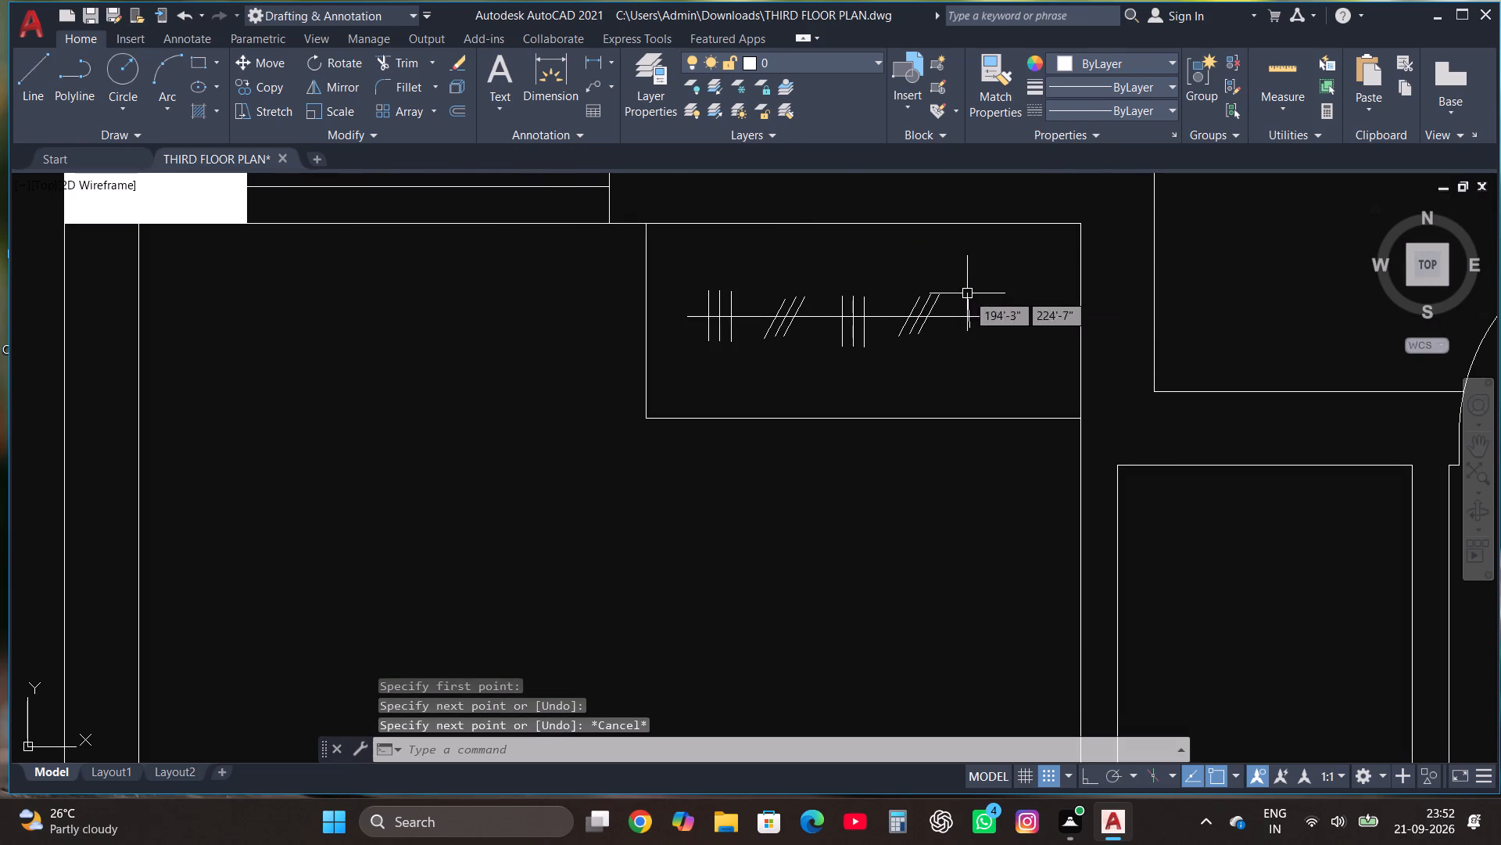
click(401, 57)
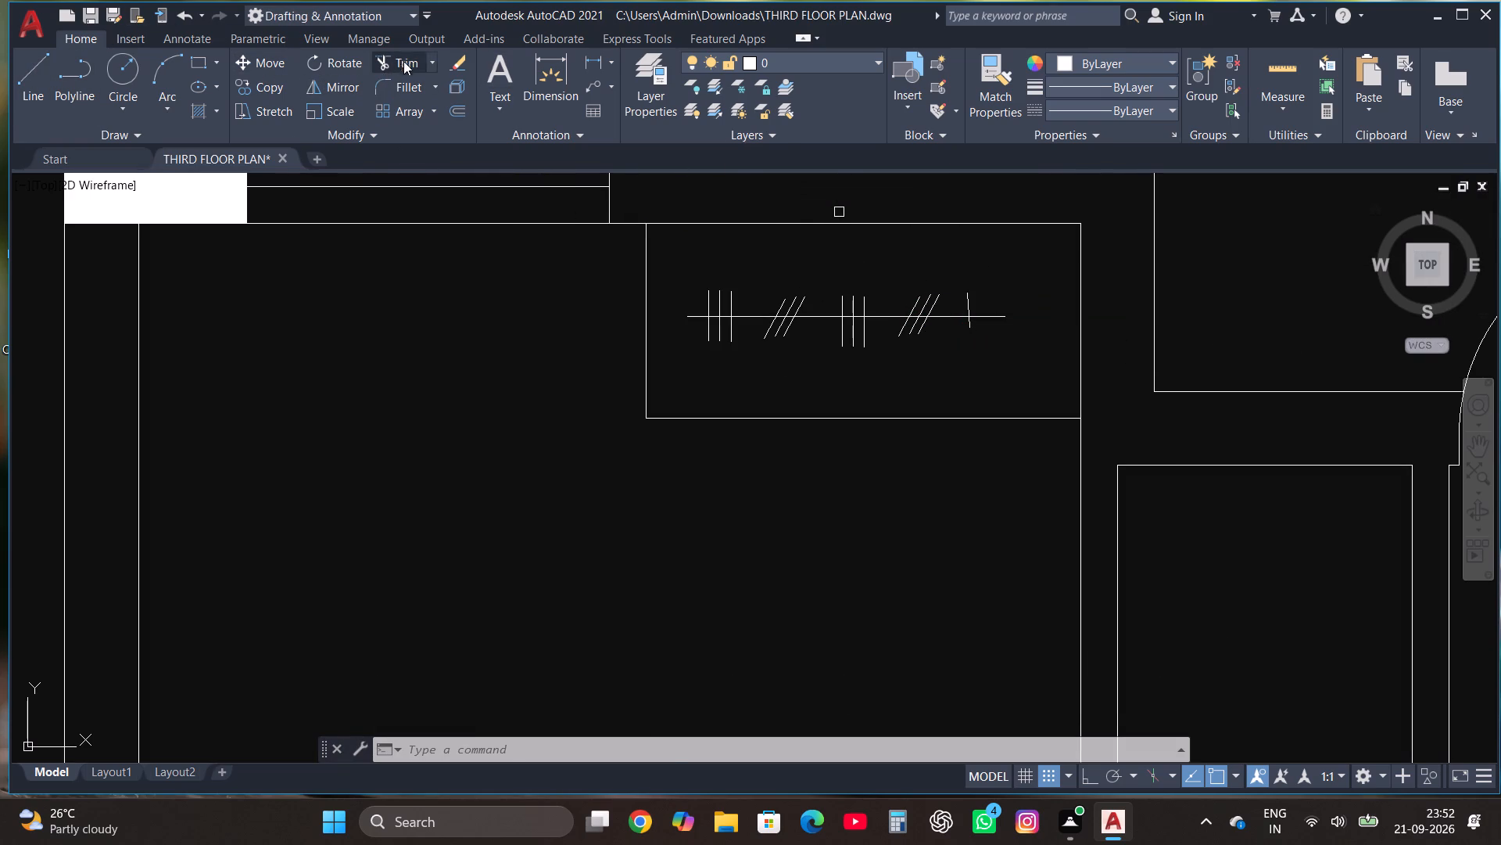
click(995, 313)
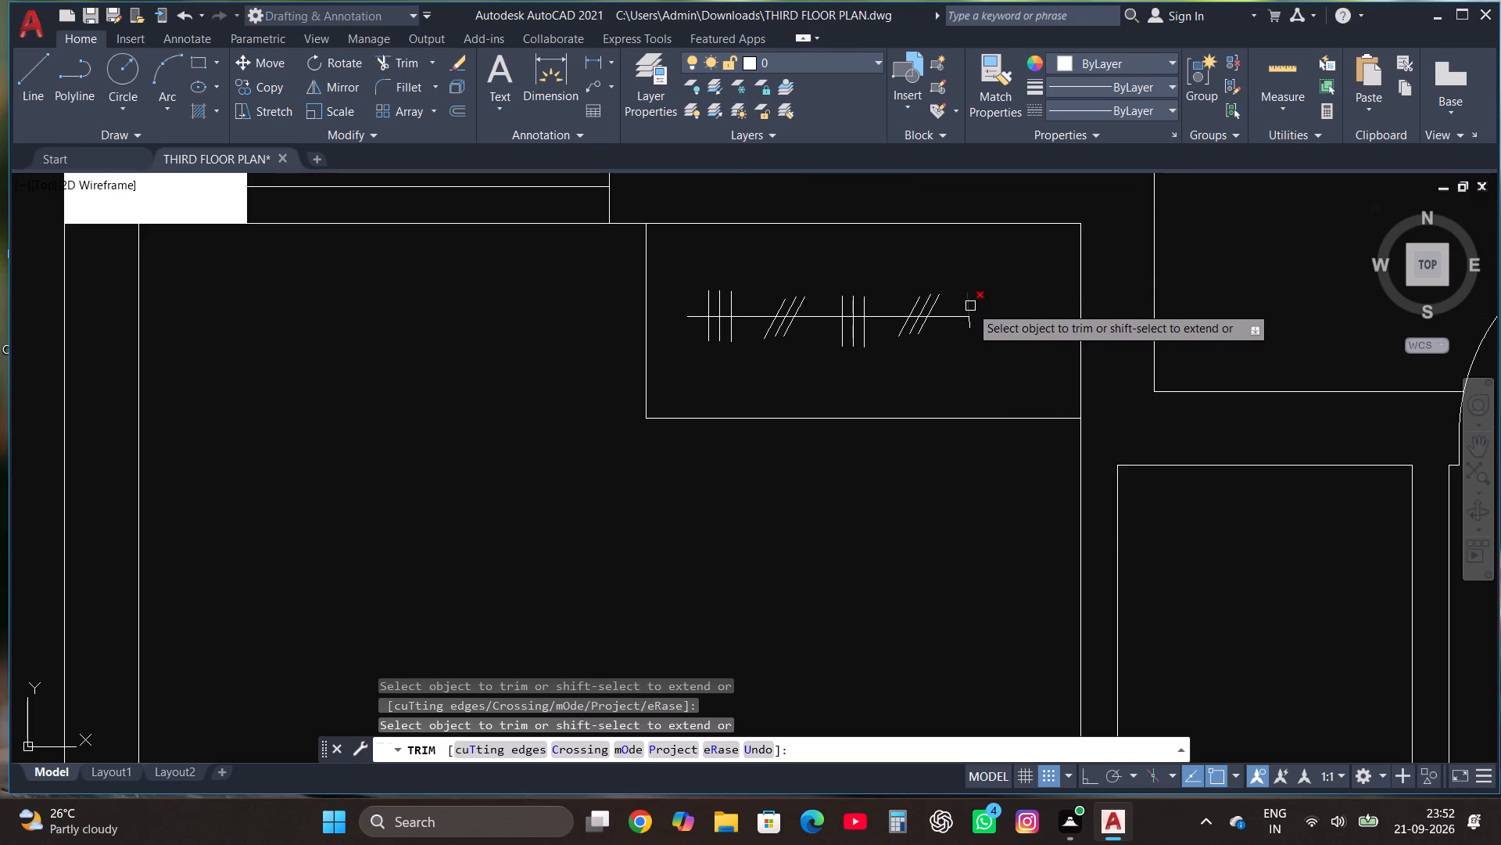
click(970, 306)
click(969, 332)
key(Escape)
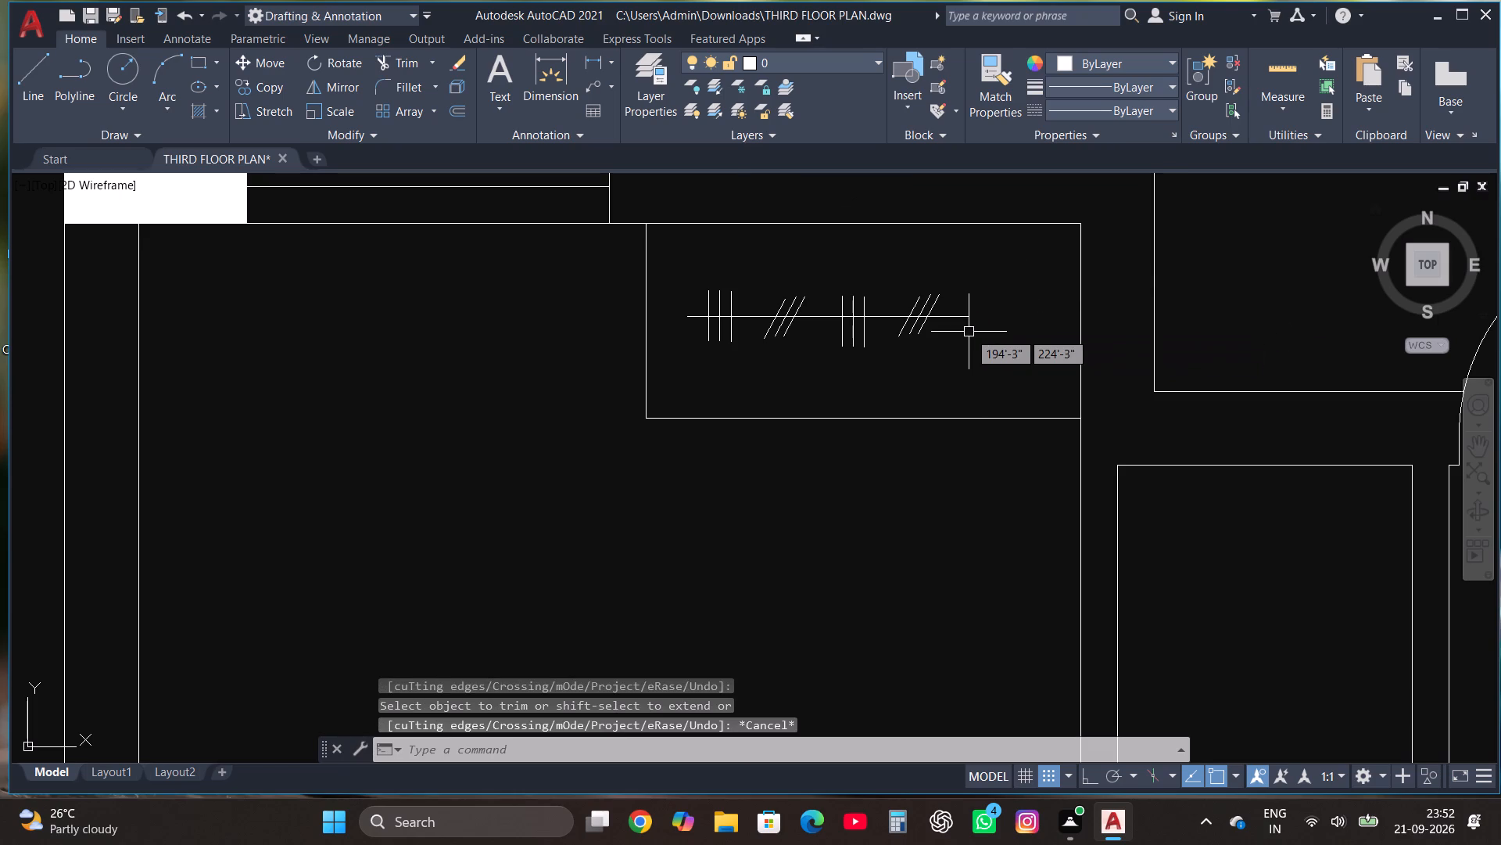
Draw a bed rectangle about 4'-4" by 3'-10" against the room's right wall, just below the wardrobe.
scroll(914, 282, down, 1)
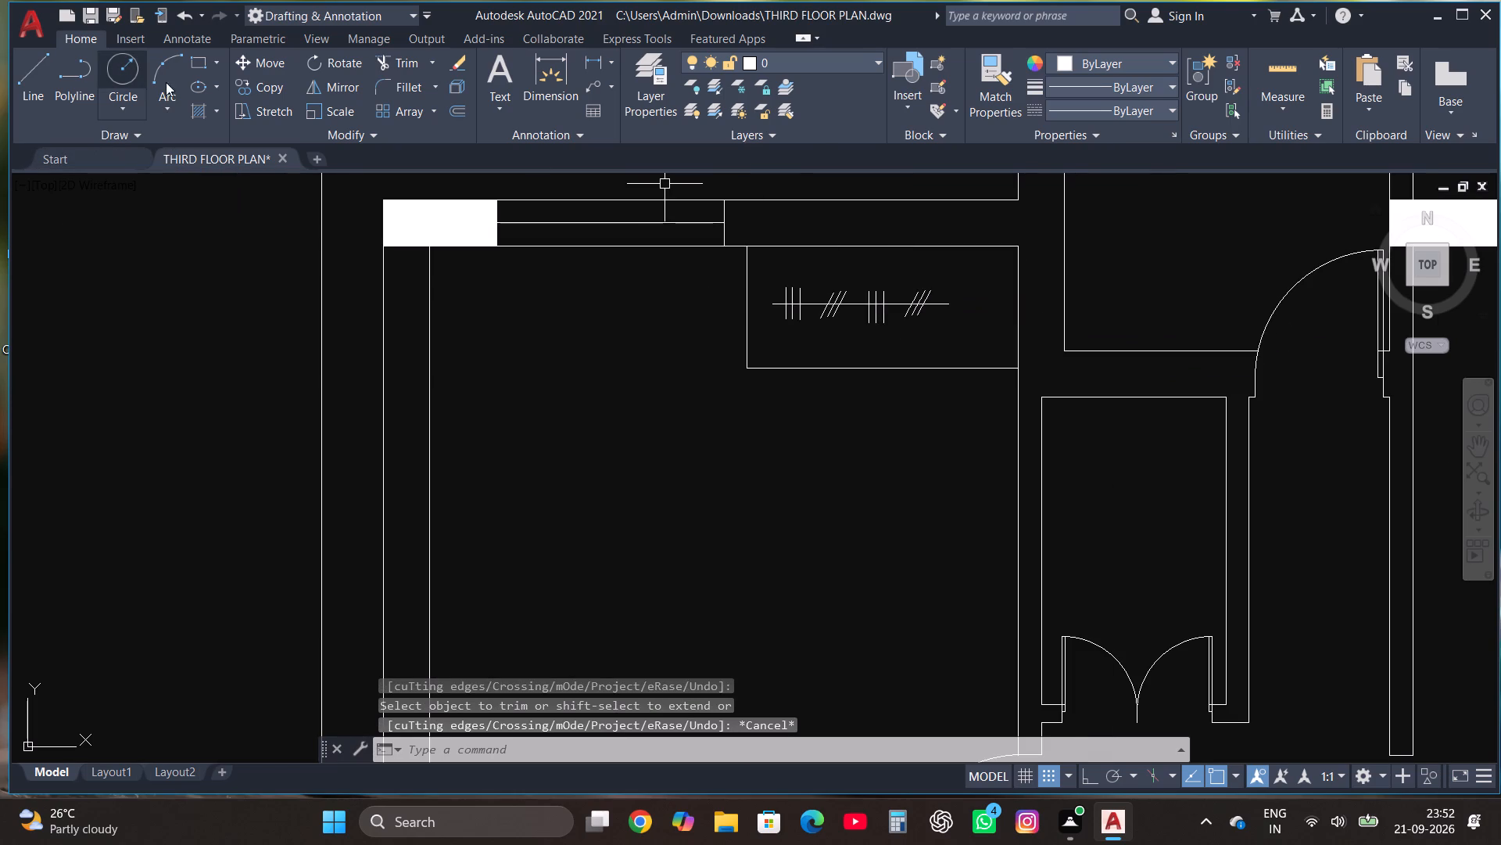
click(201, 70)
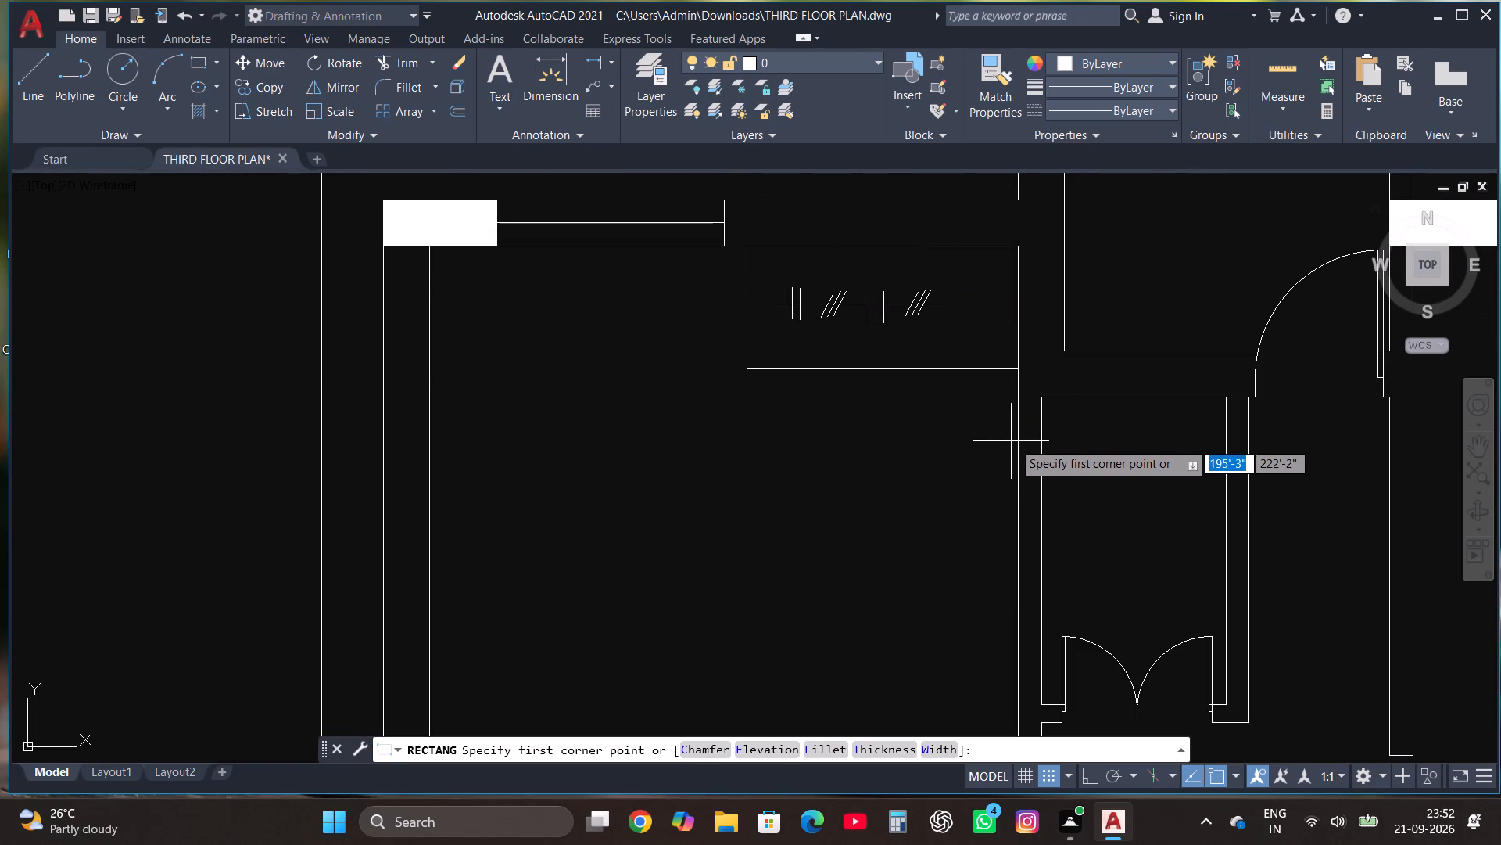
click(1016, 436)
scroll(1002, 432, down, 2)
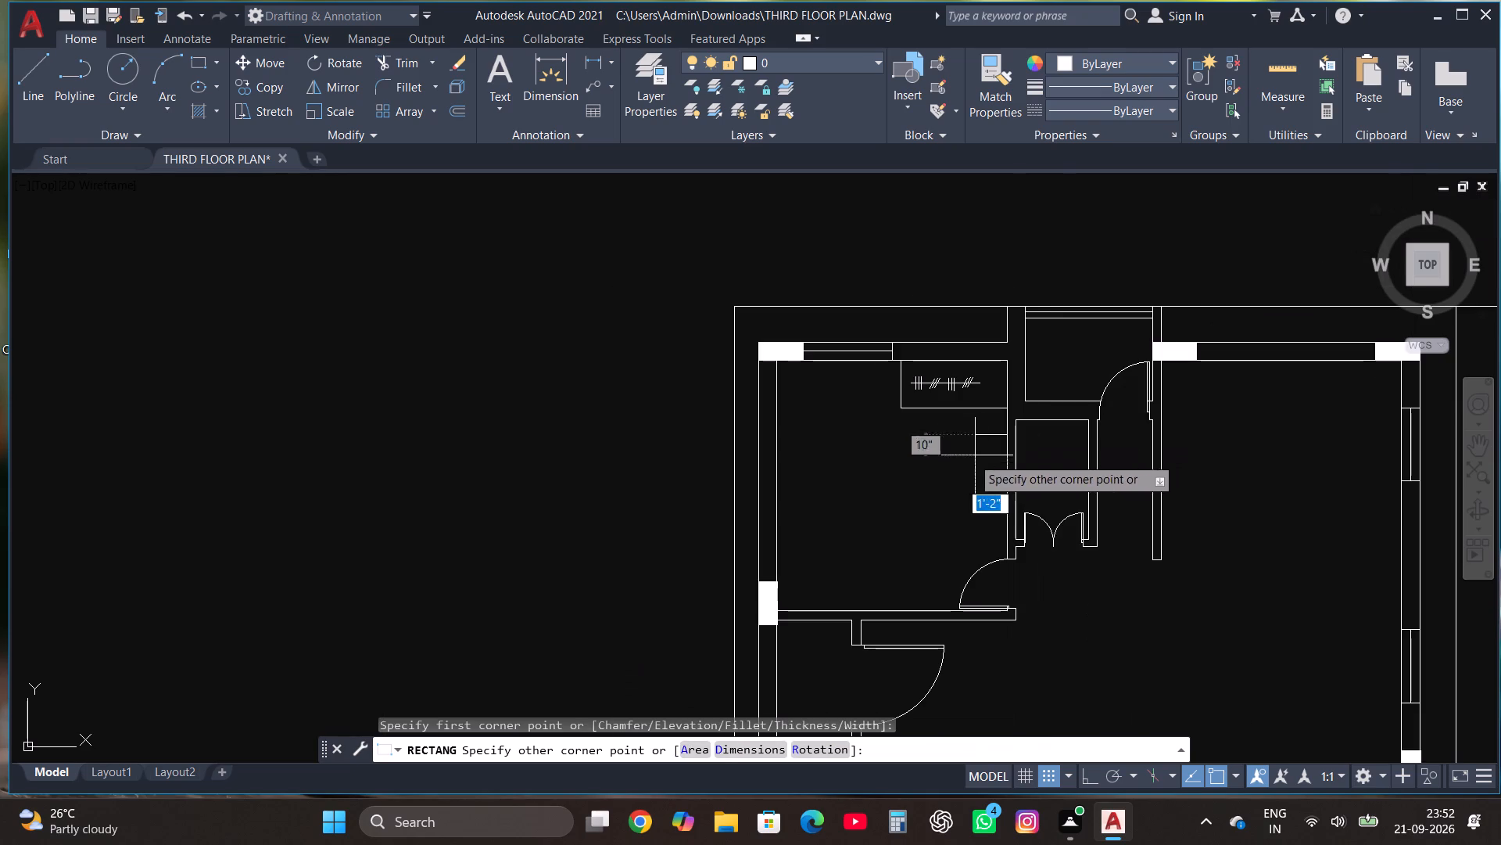
click(898, 523)
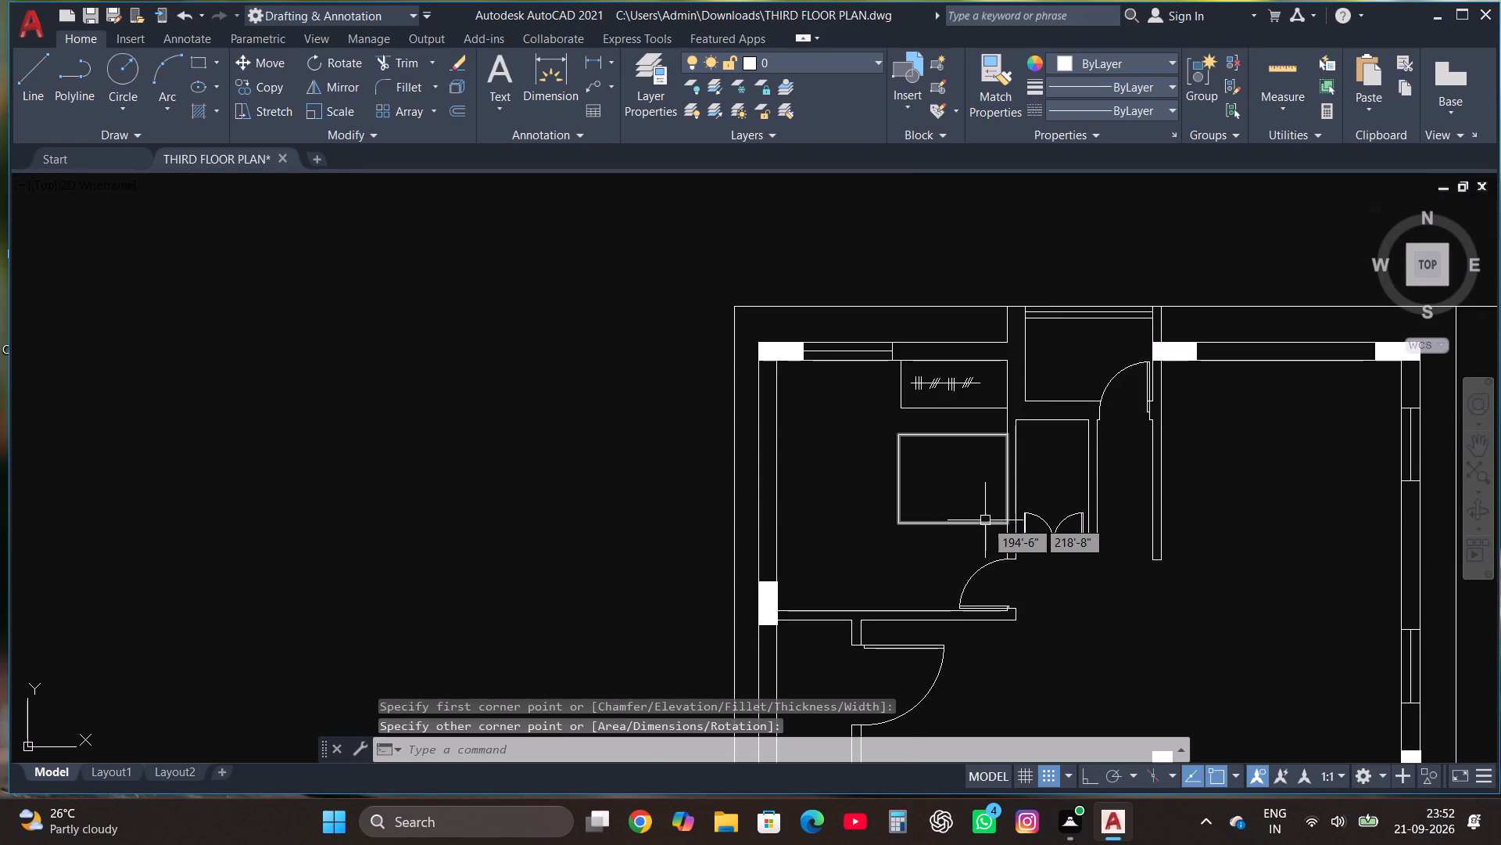
Draw a pillow rectangle about 5" wide and 1' high inside the bed's upper right area, near the wall.
scroll(987, 512, up, 2)
click(202, 64)
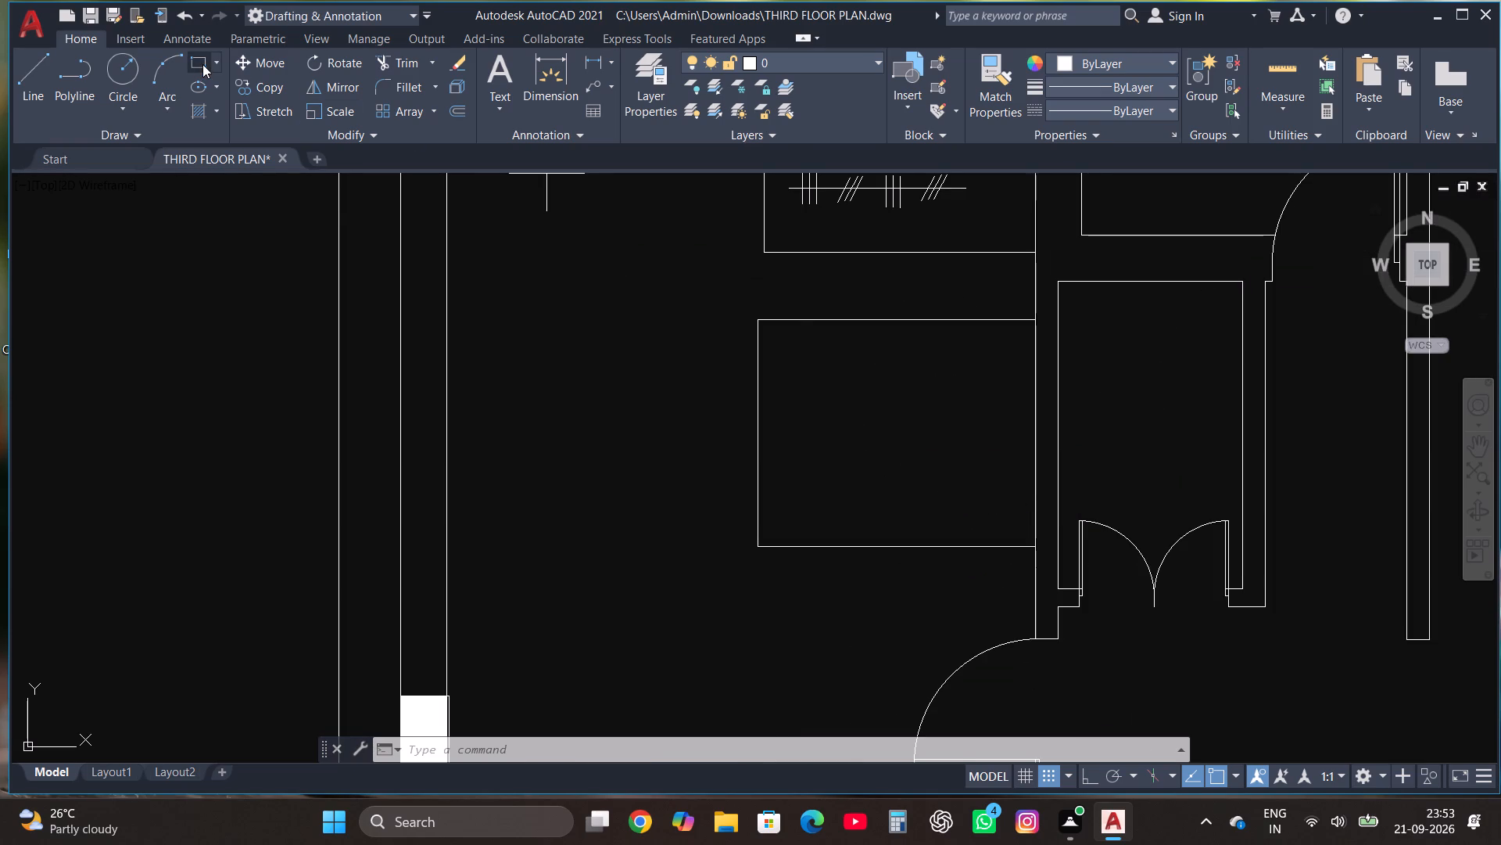
click(1023, 365)
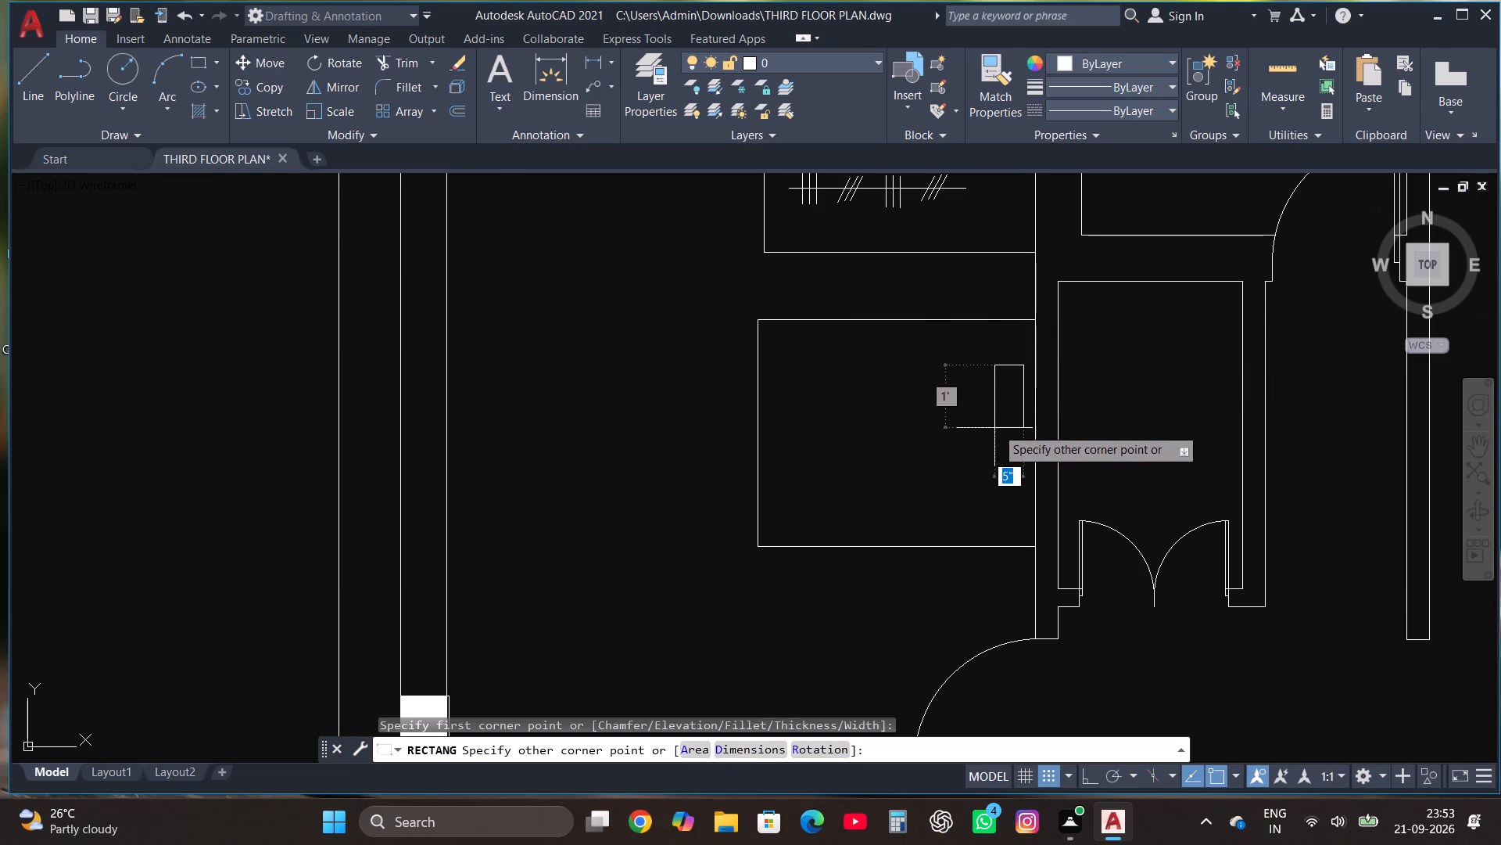
click(994, 428)
Copy the pillow rectangle straight down inside the bed to make a second pillow just below the first.
click(994, 428)
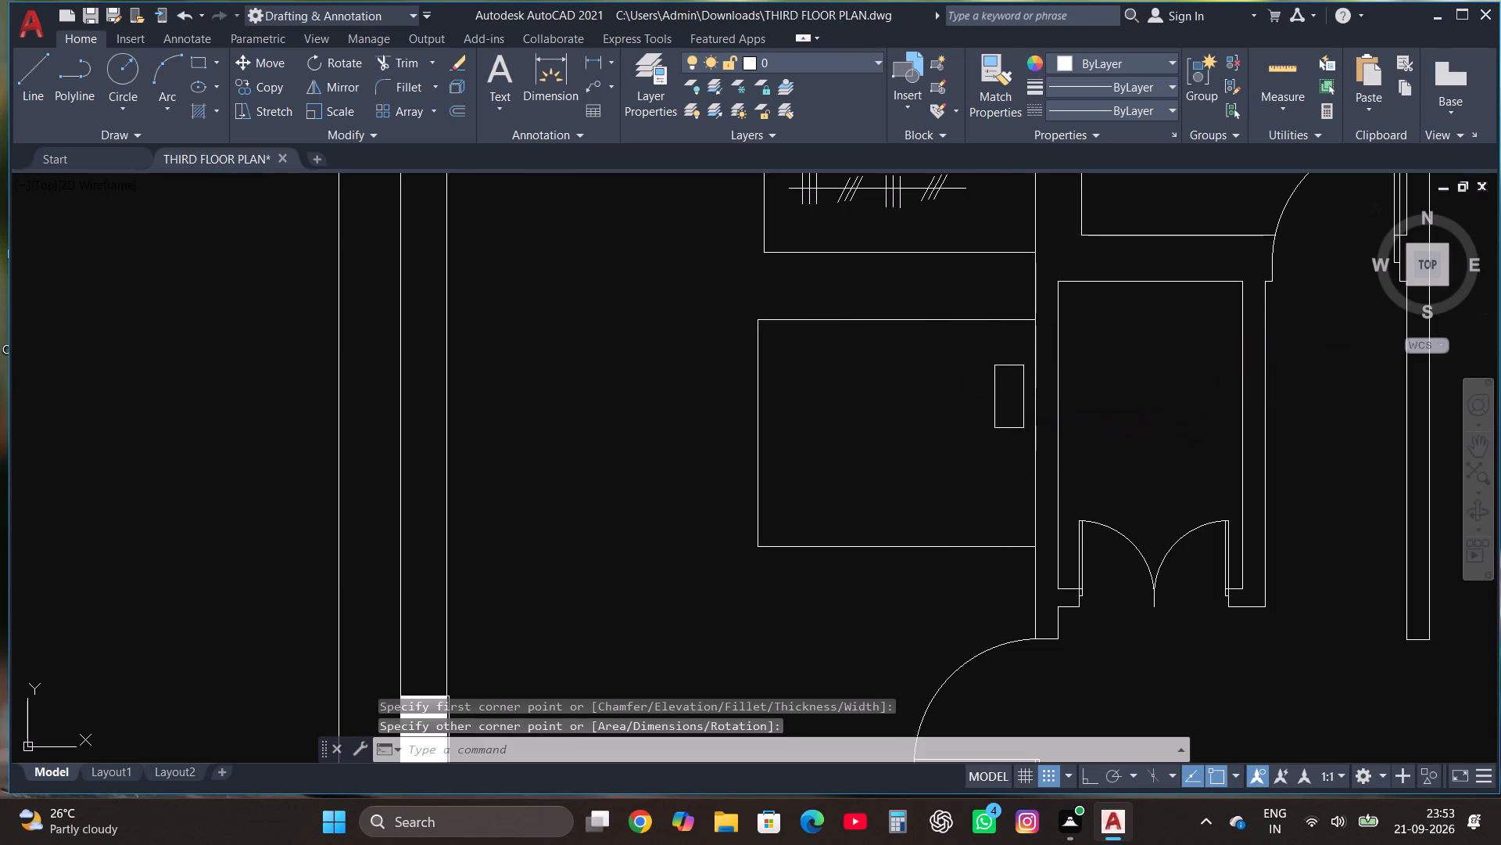
click(271, 85)
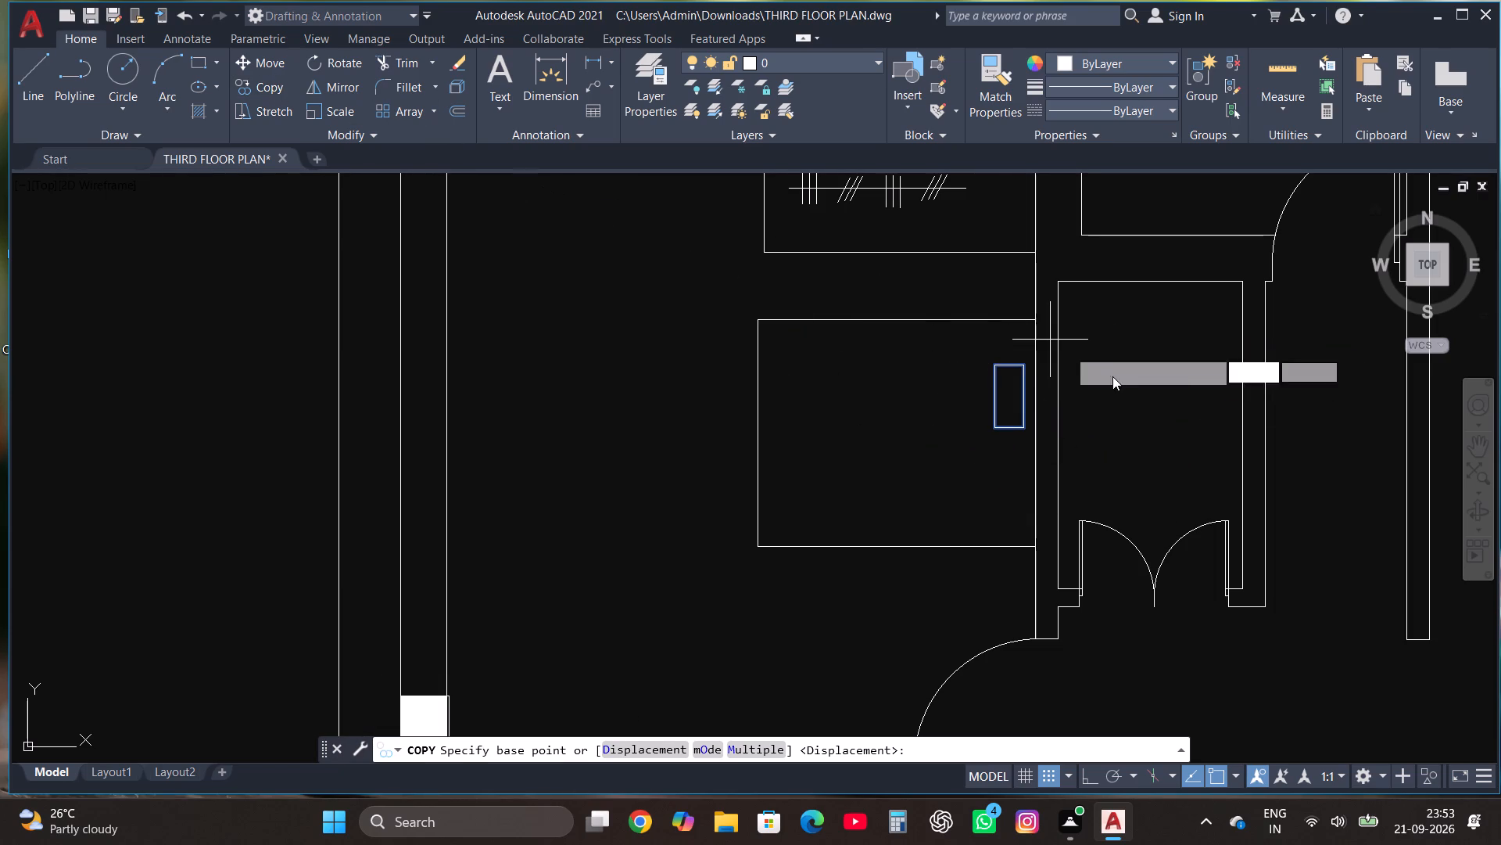
click(1020, 386)
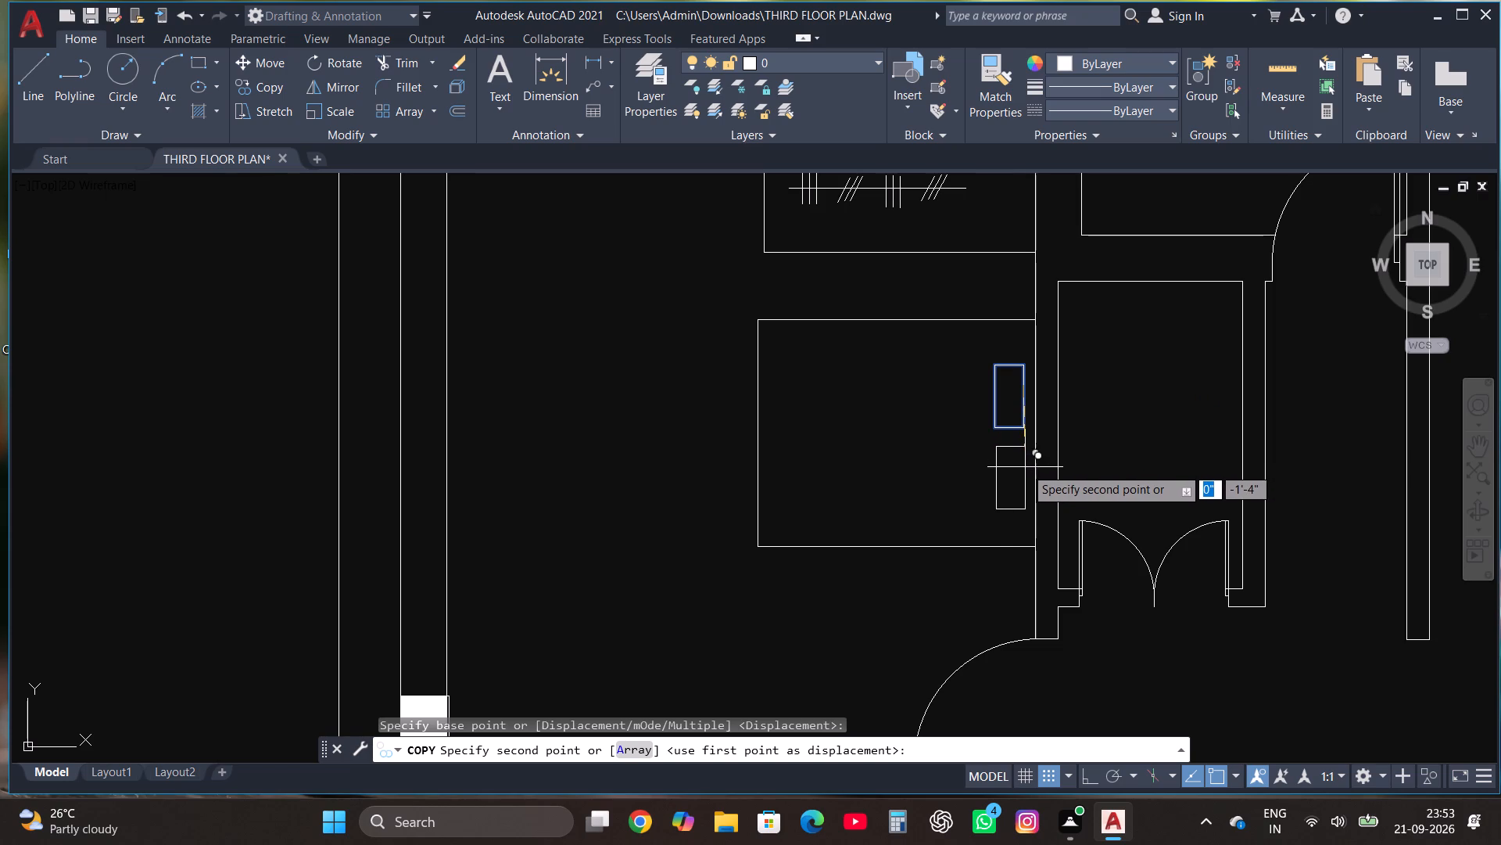
click(1025, 462)
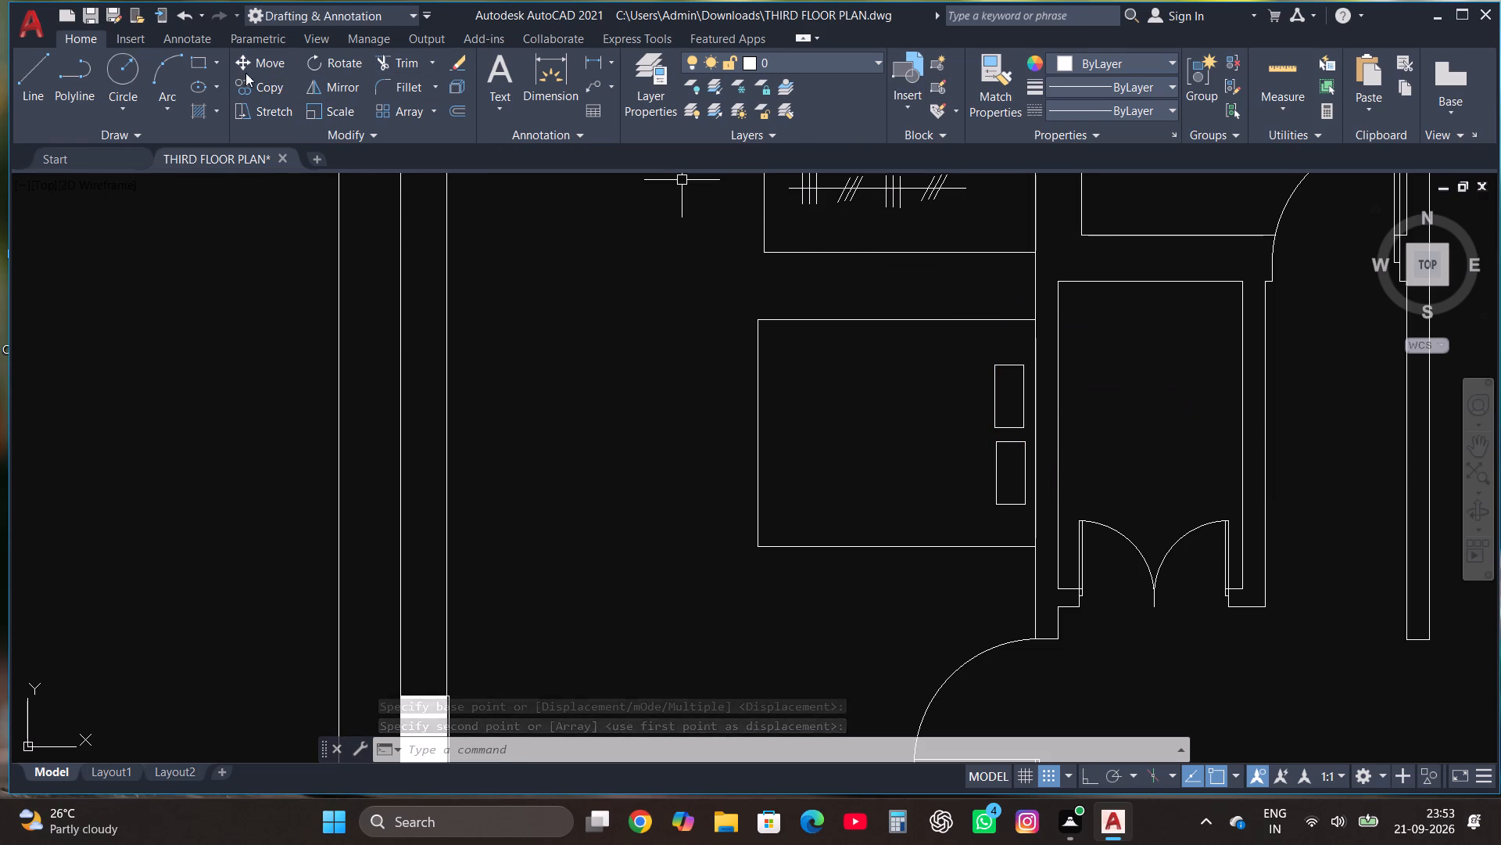
Draw a small rectangle about 8" wide in the bed's lower left corner, with a diagonal from its lower right to upper left corner.
click(192, 57)
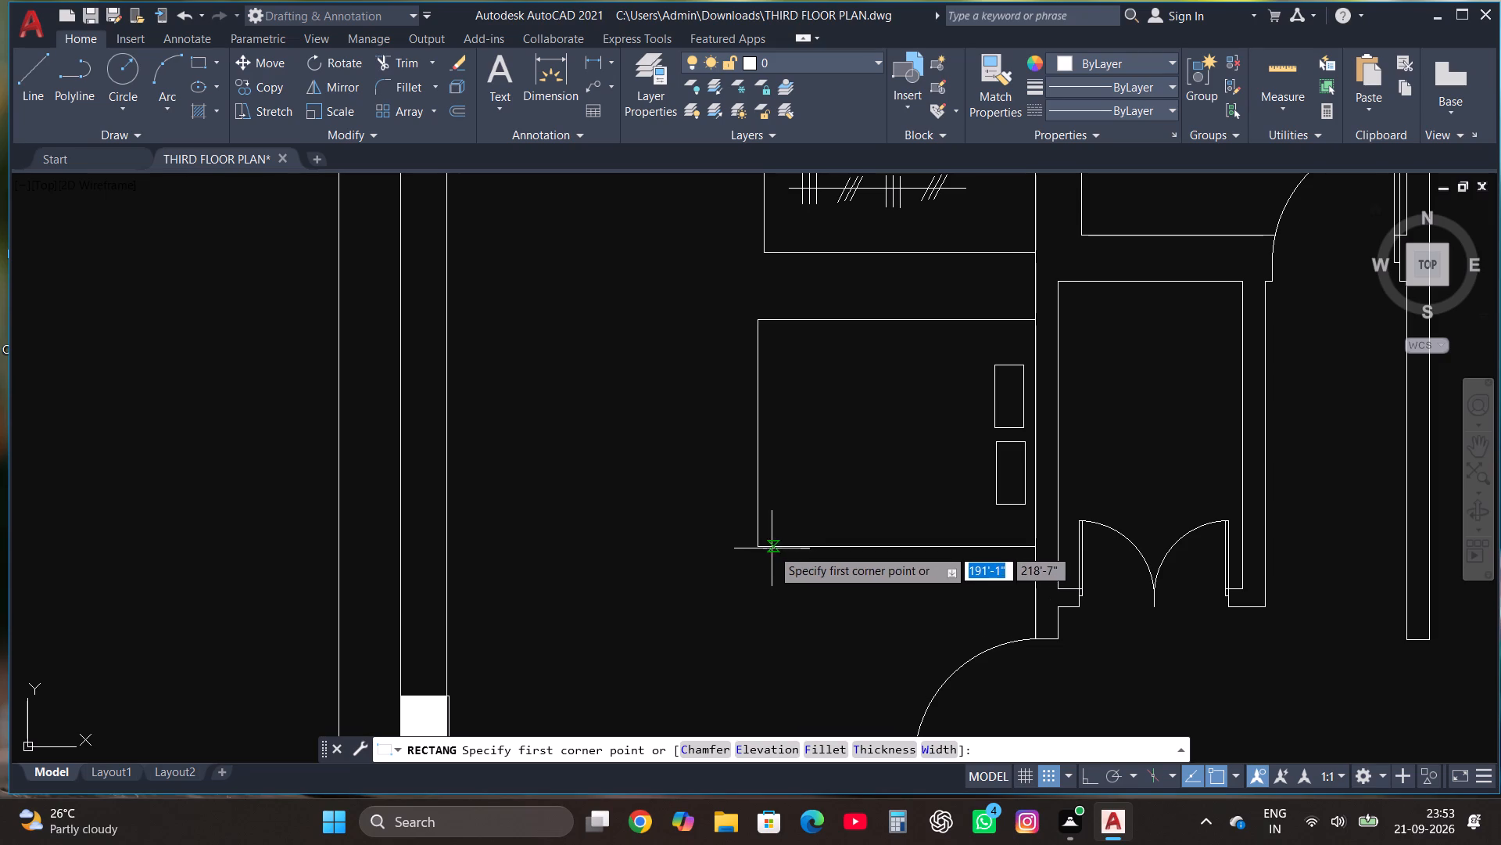
click(761, 545)
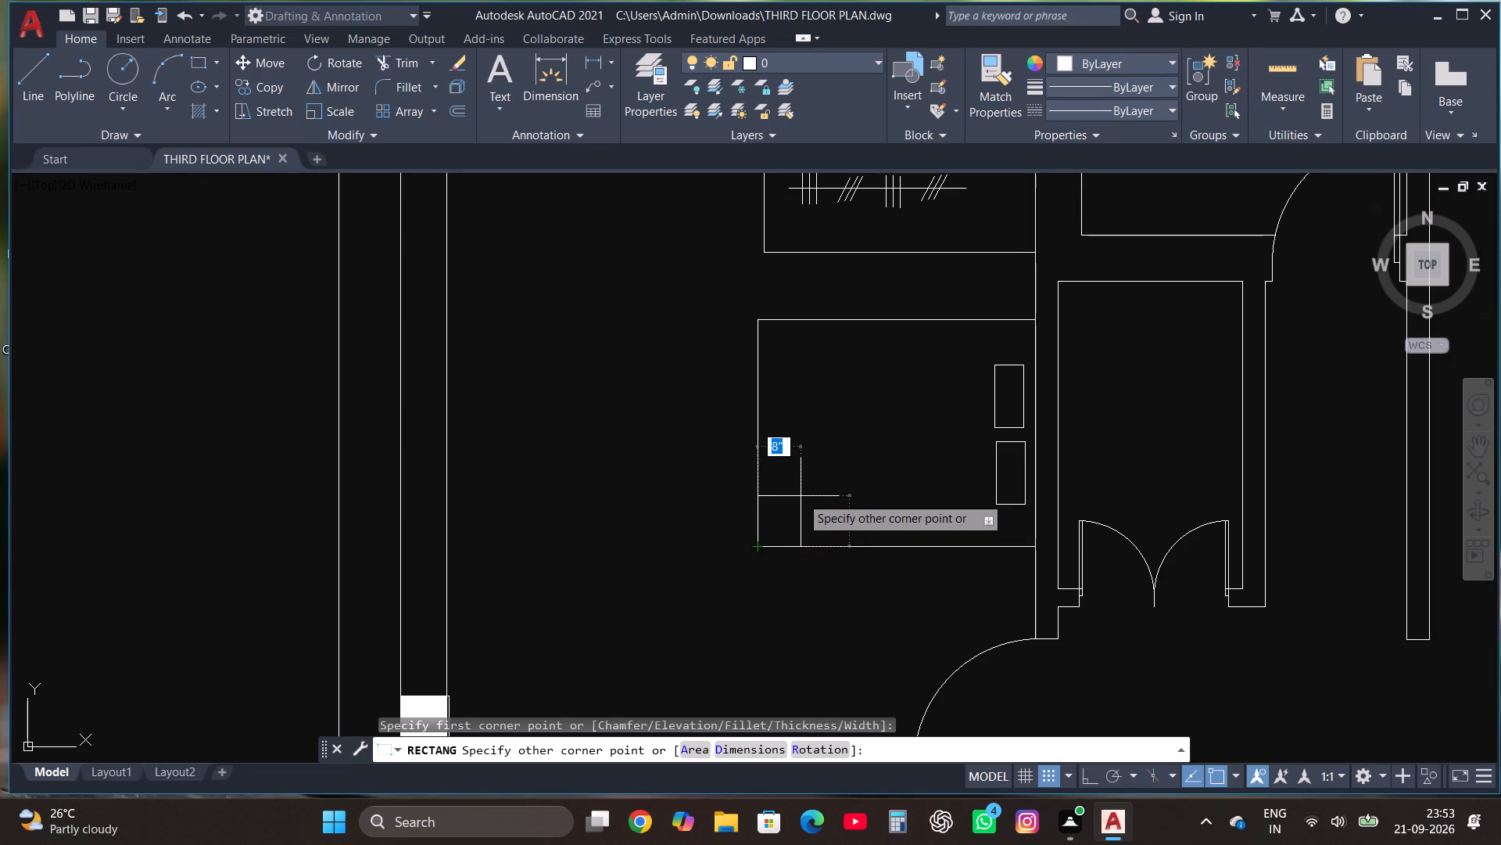
click(803, 494)
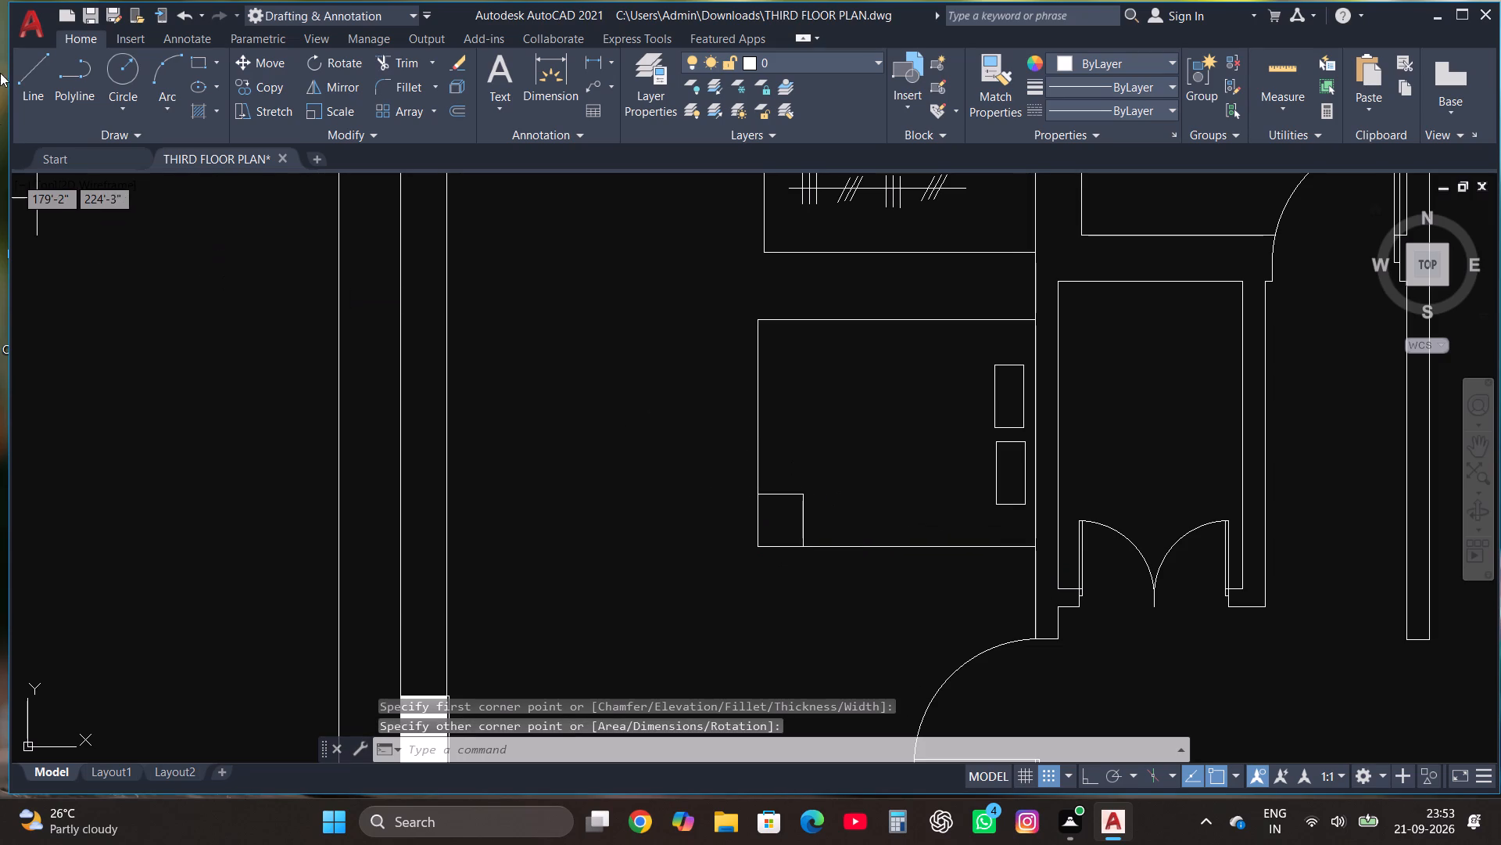
click(22, 64)
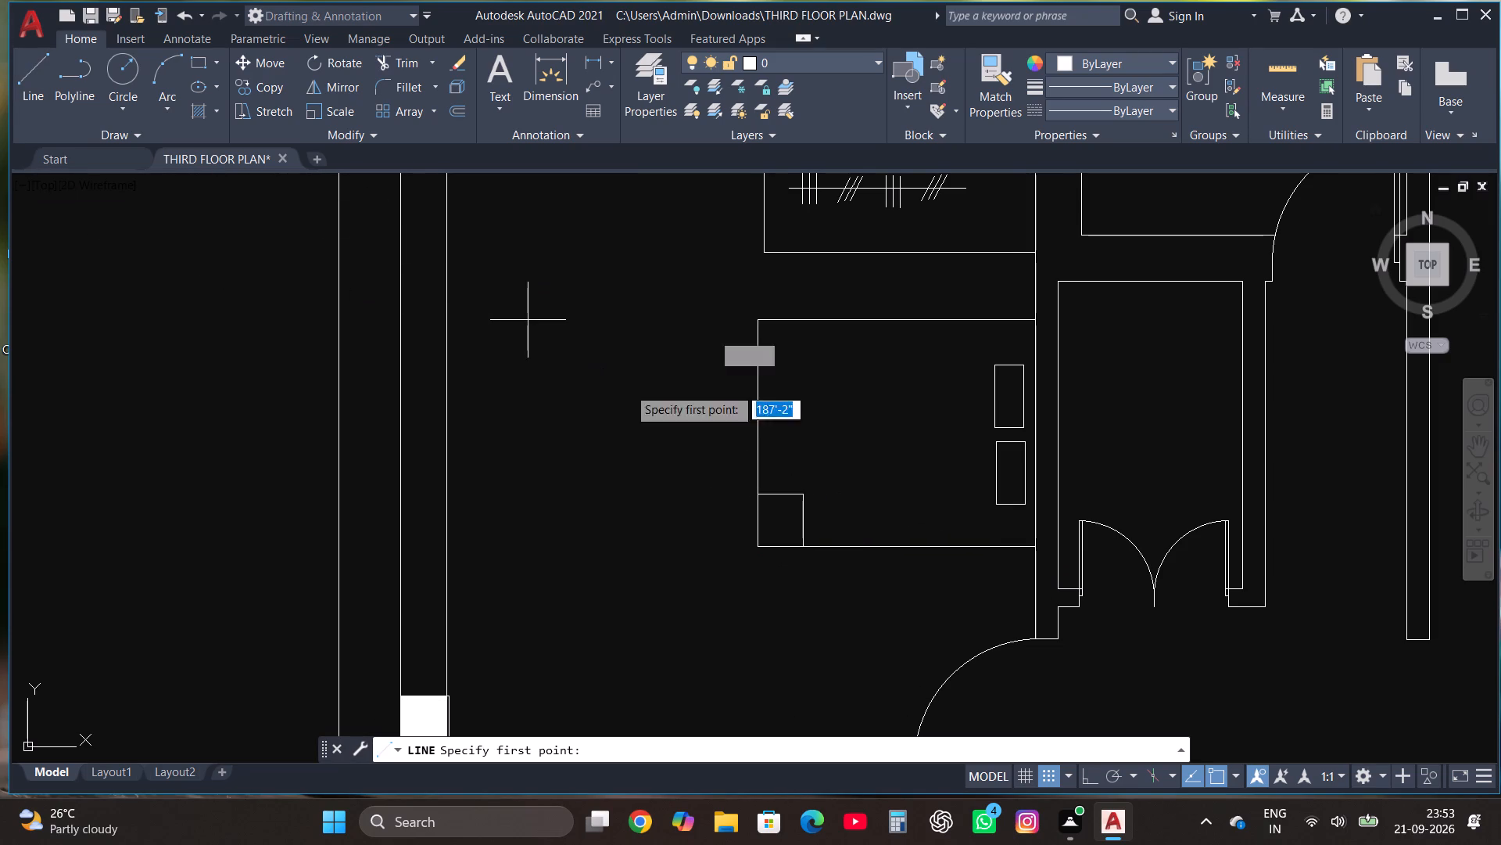
click(802, 548)
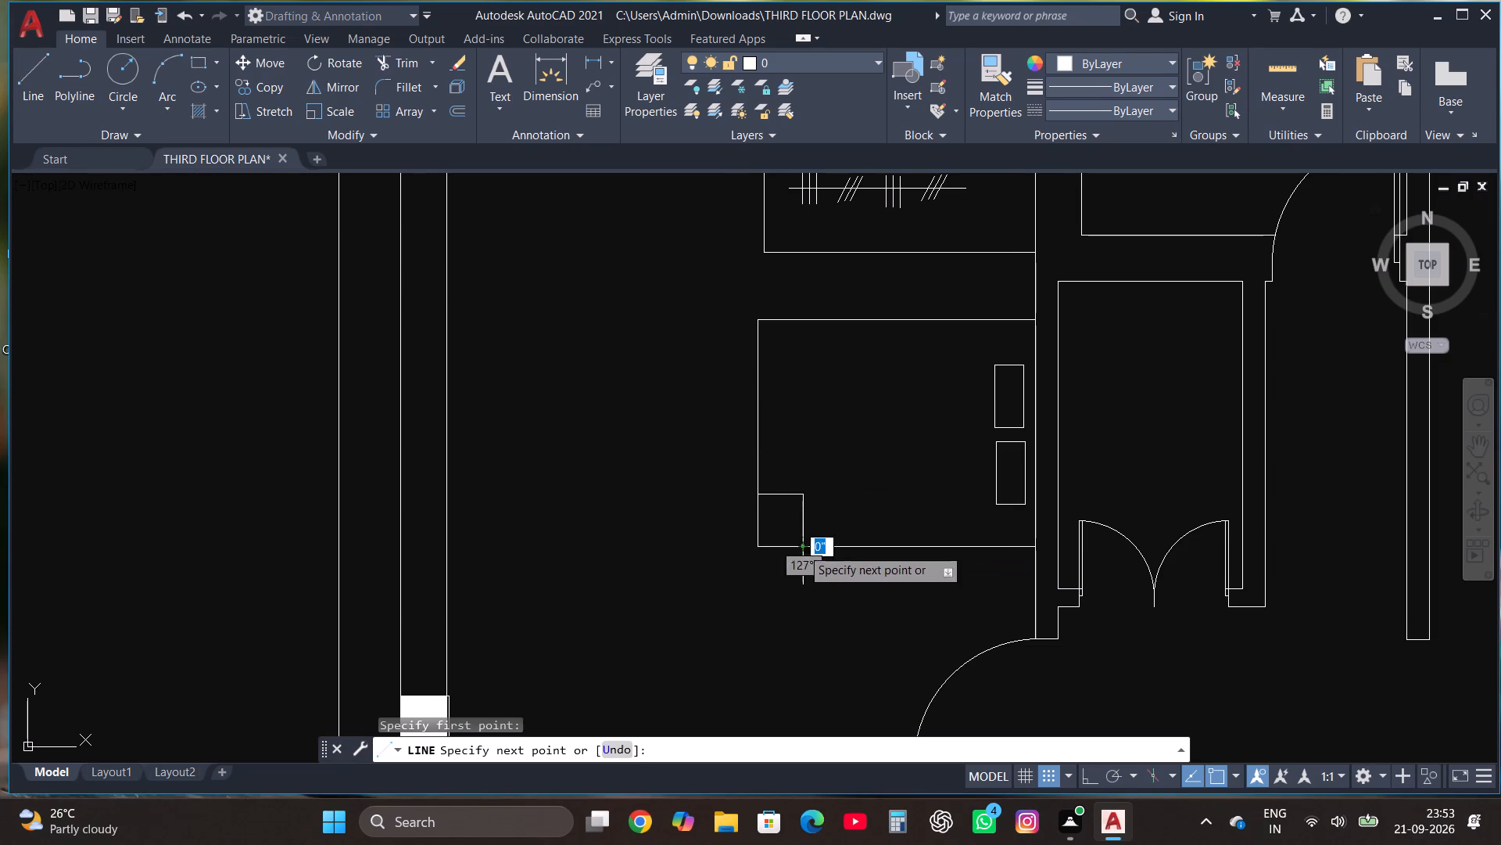
click(758, 494)
key(Escape)
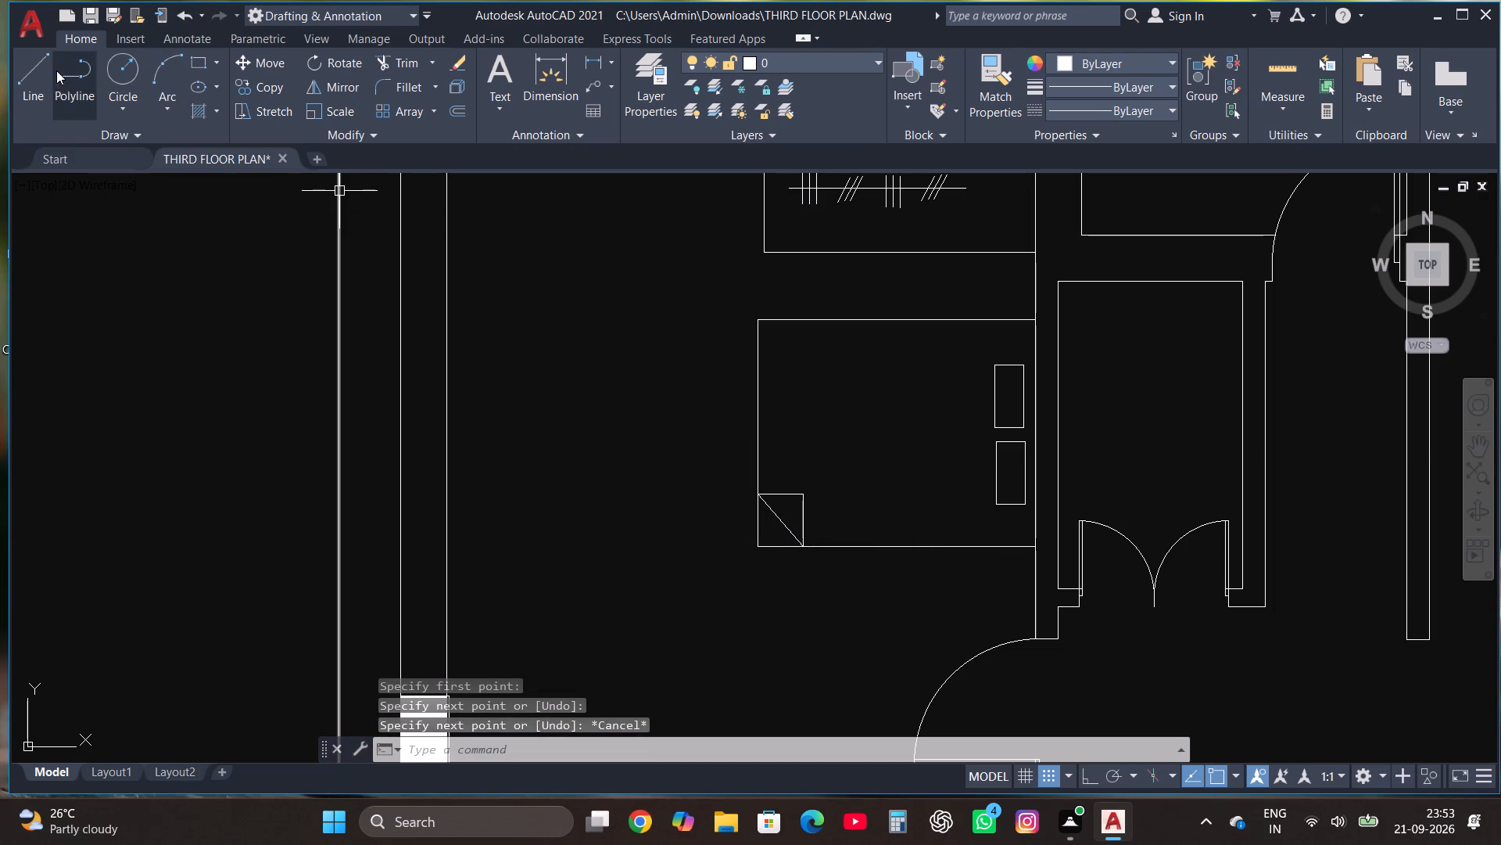
With Snap off and Ortho on, draw a horizontal line from the upper pillow's top left corner across the bed, trimming the overhang beyond its left edge.
click(38, 74)
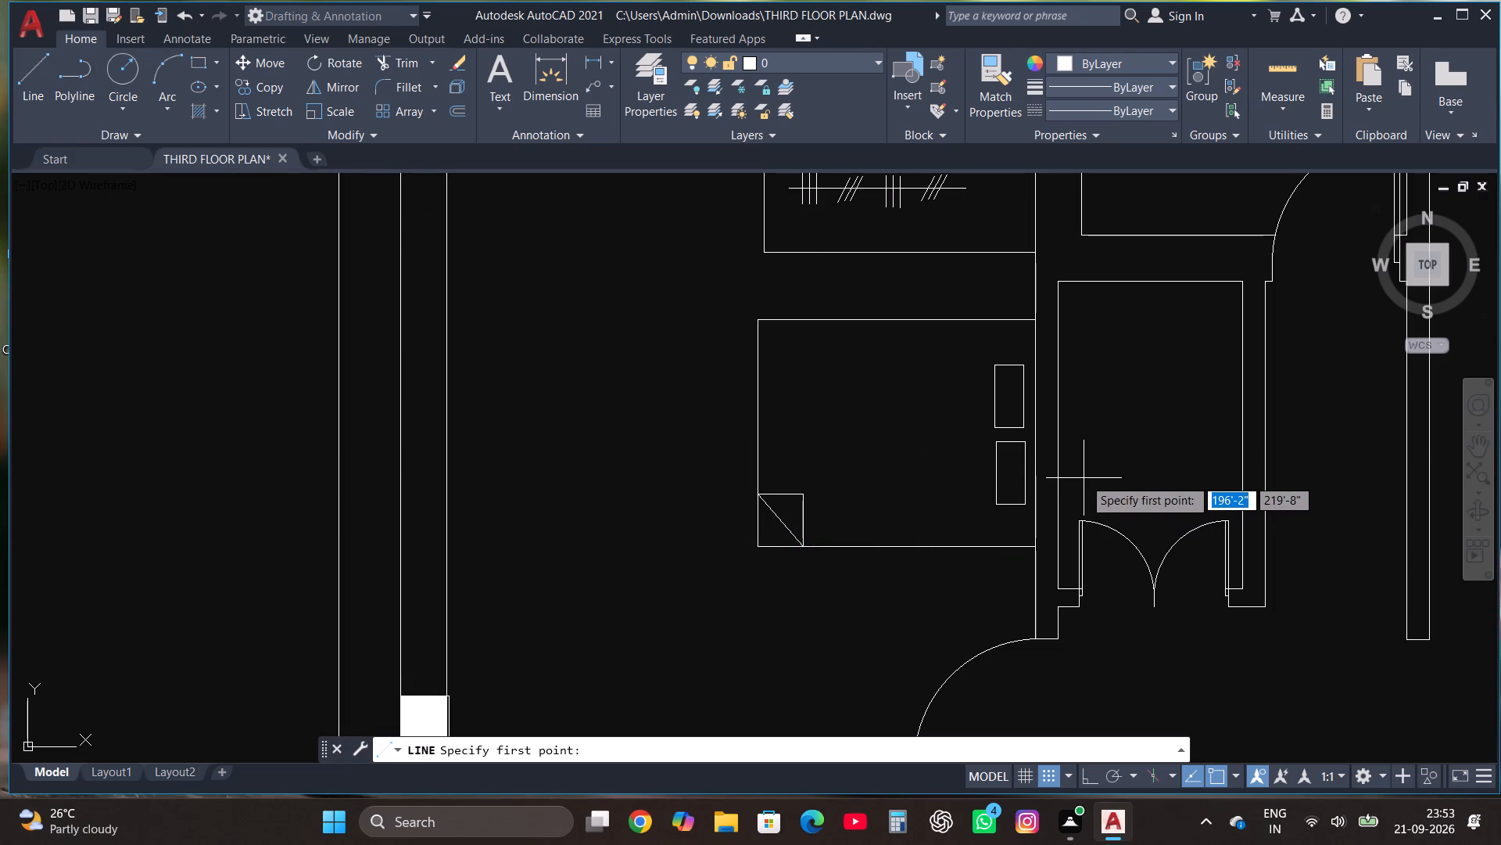
click(994, 367)
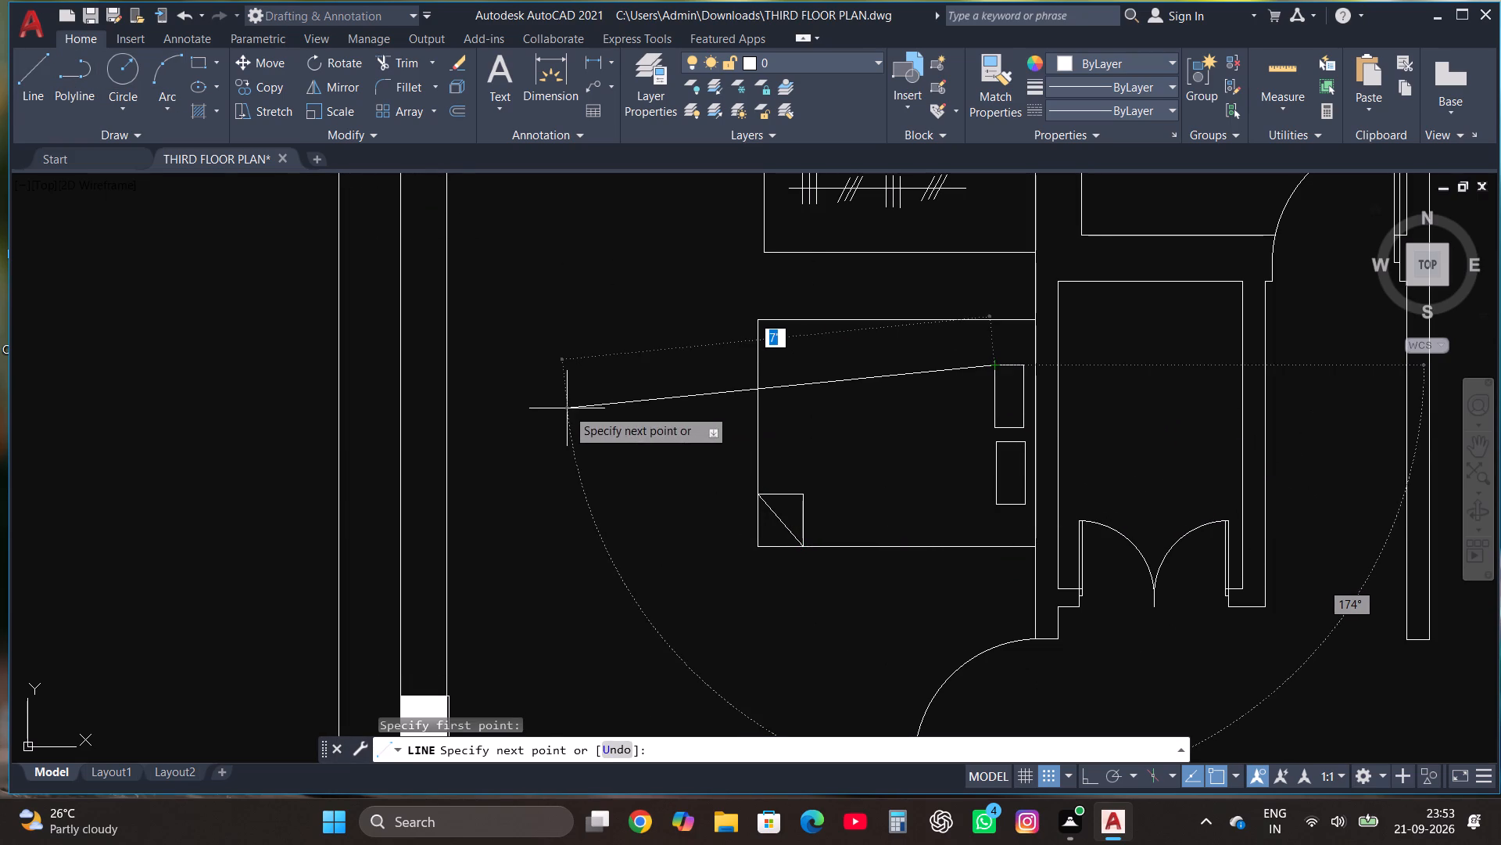
key(F9)
key(F8)
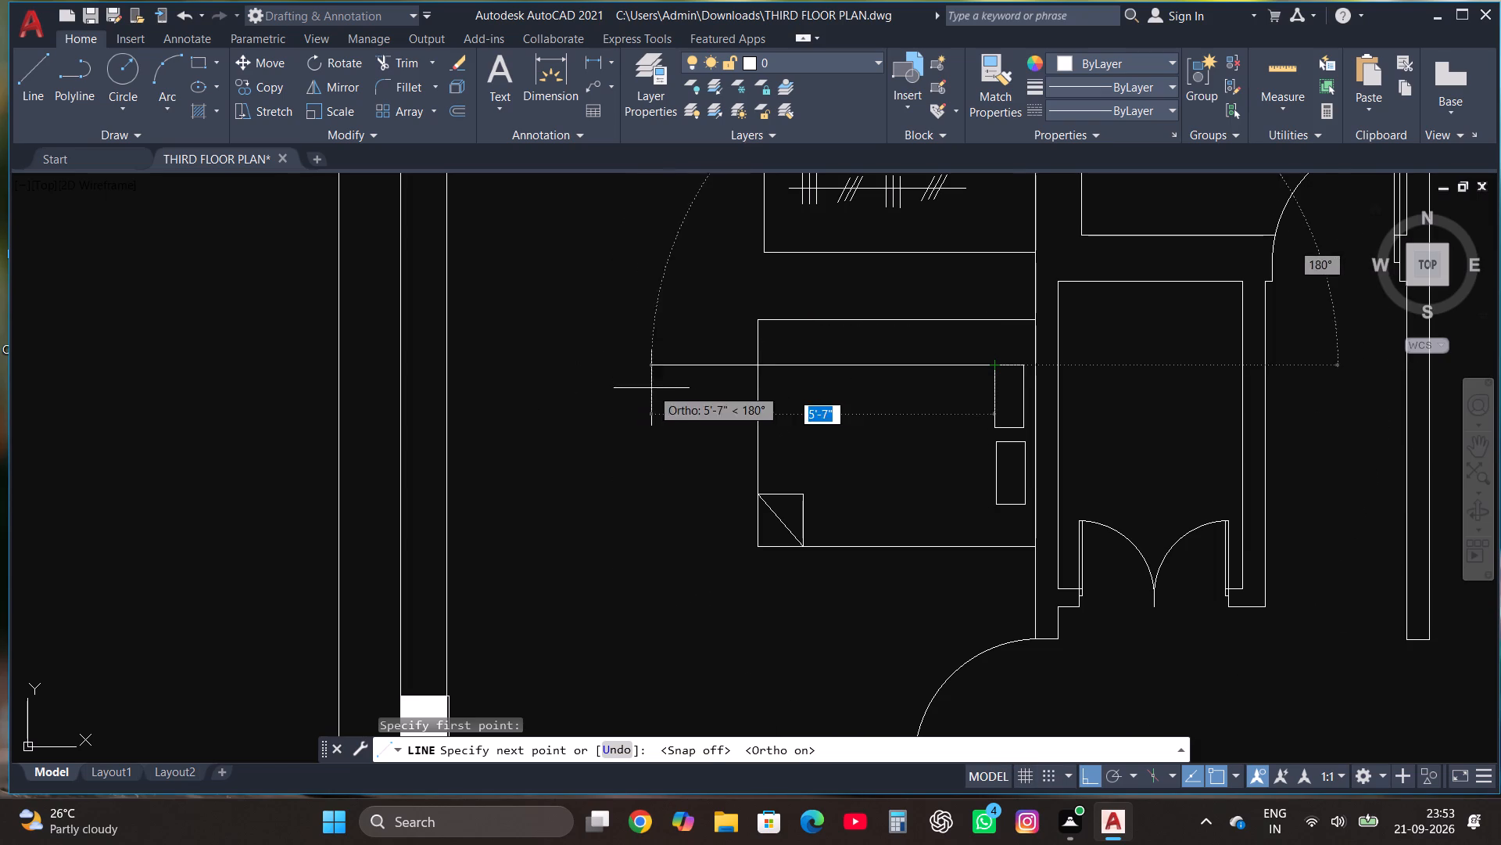
click(717, 372)
key(Escape)
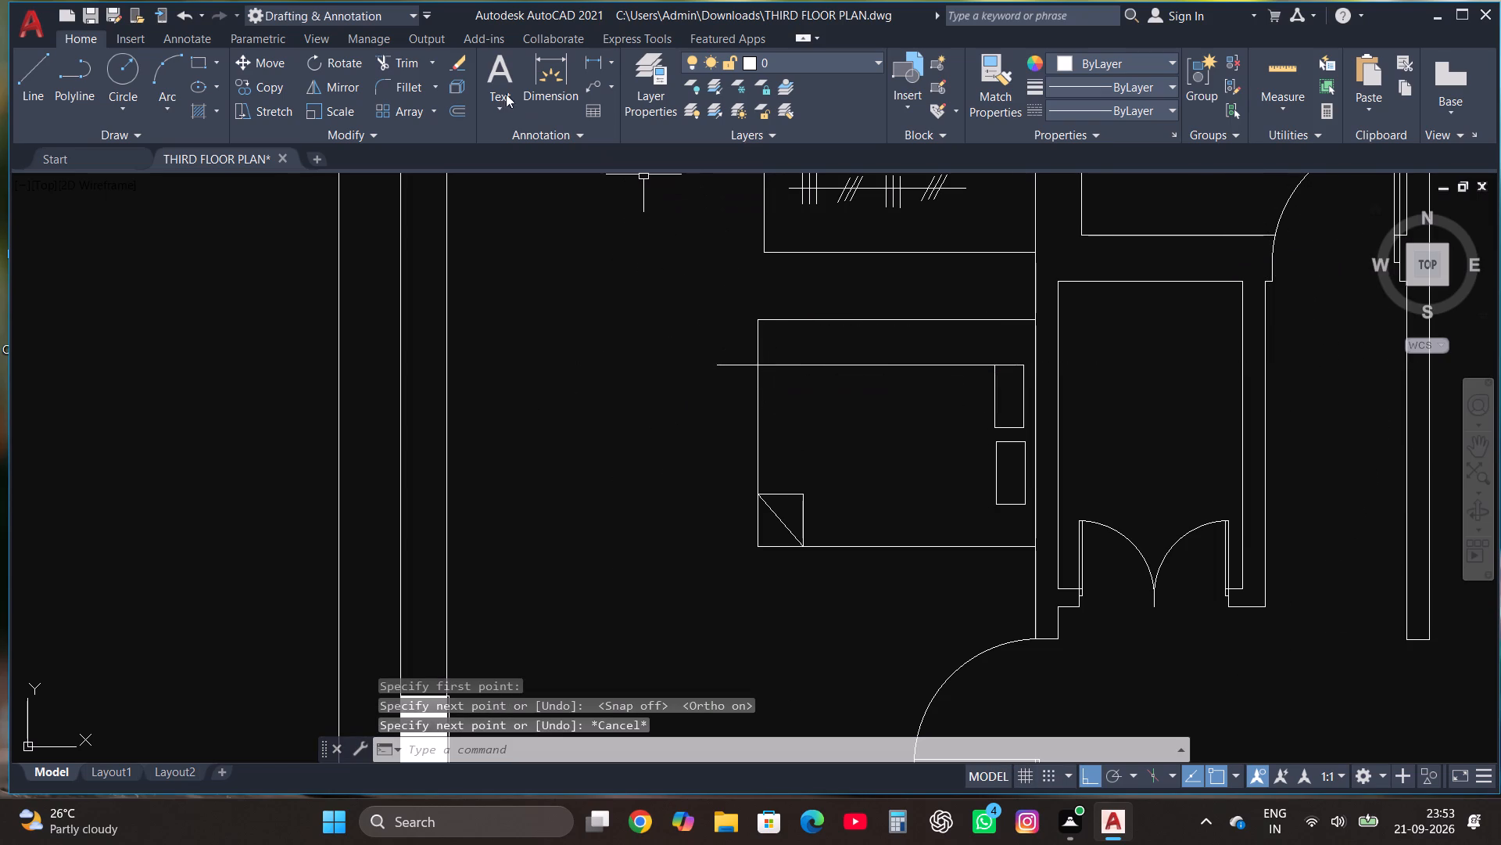
click(390, 67)
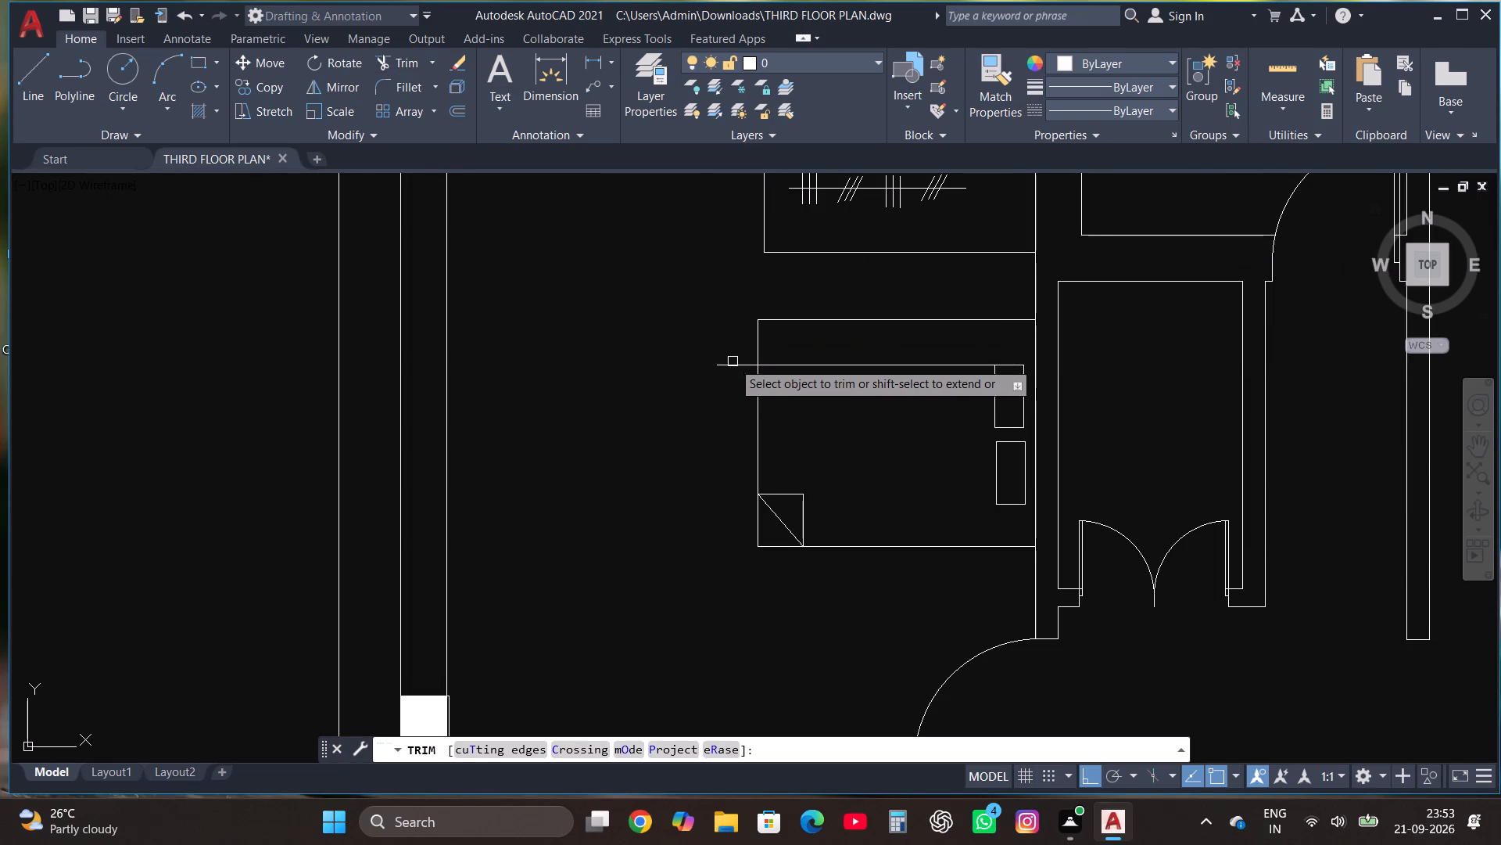
click(733, 361)
key(Escape)
Draw a vertical line from the corner square's top right corner up across the bed, trimming the overhang above the bed's top edge.
click(31, 81)
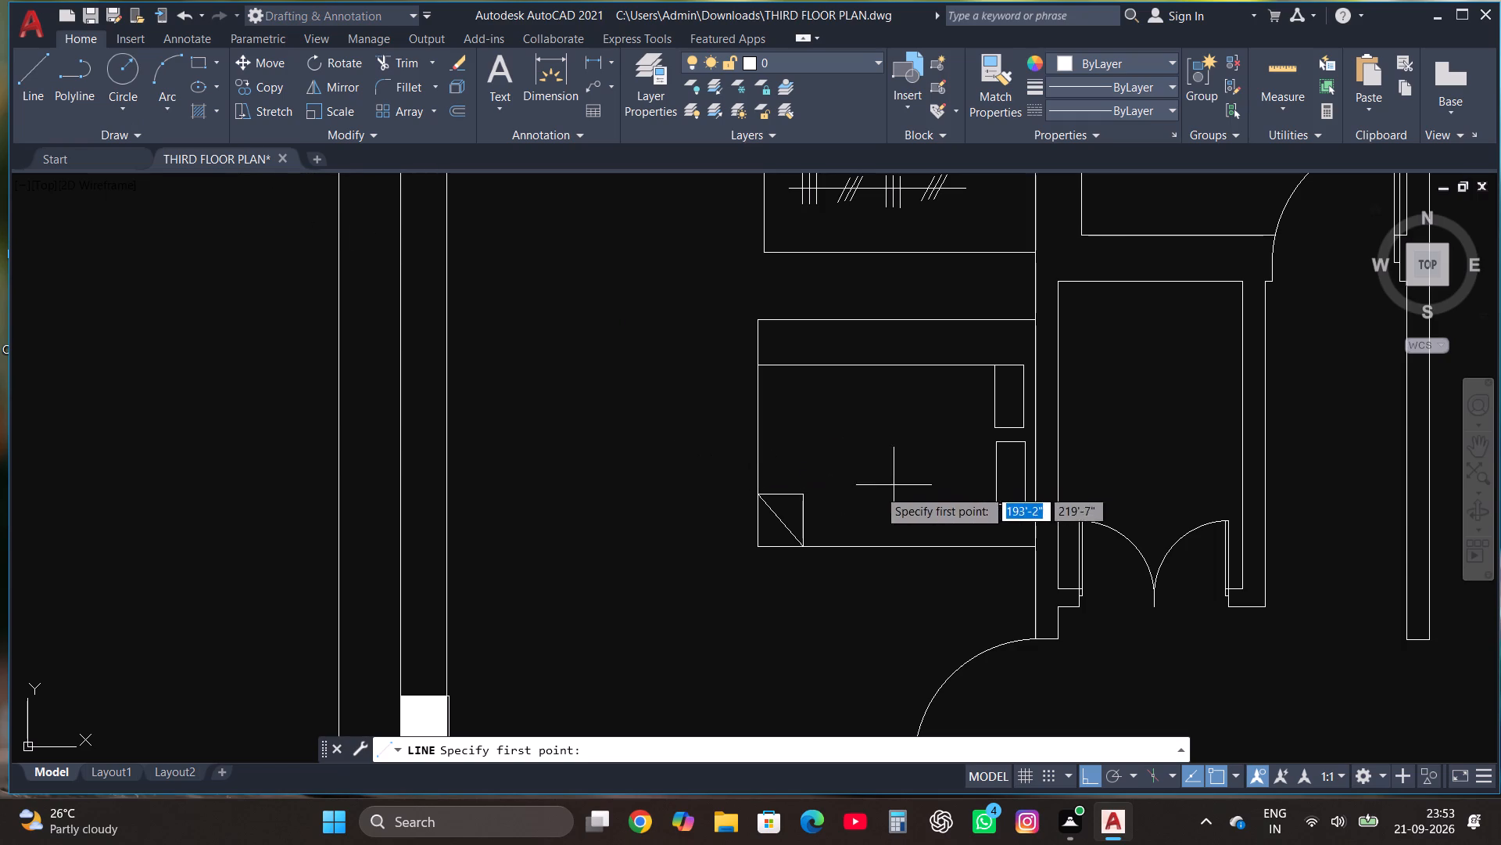
click(803, 492)
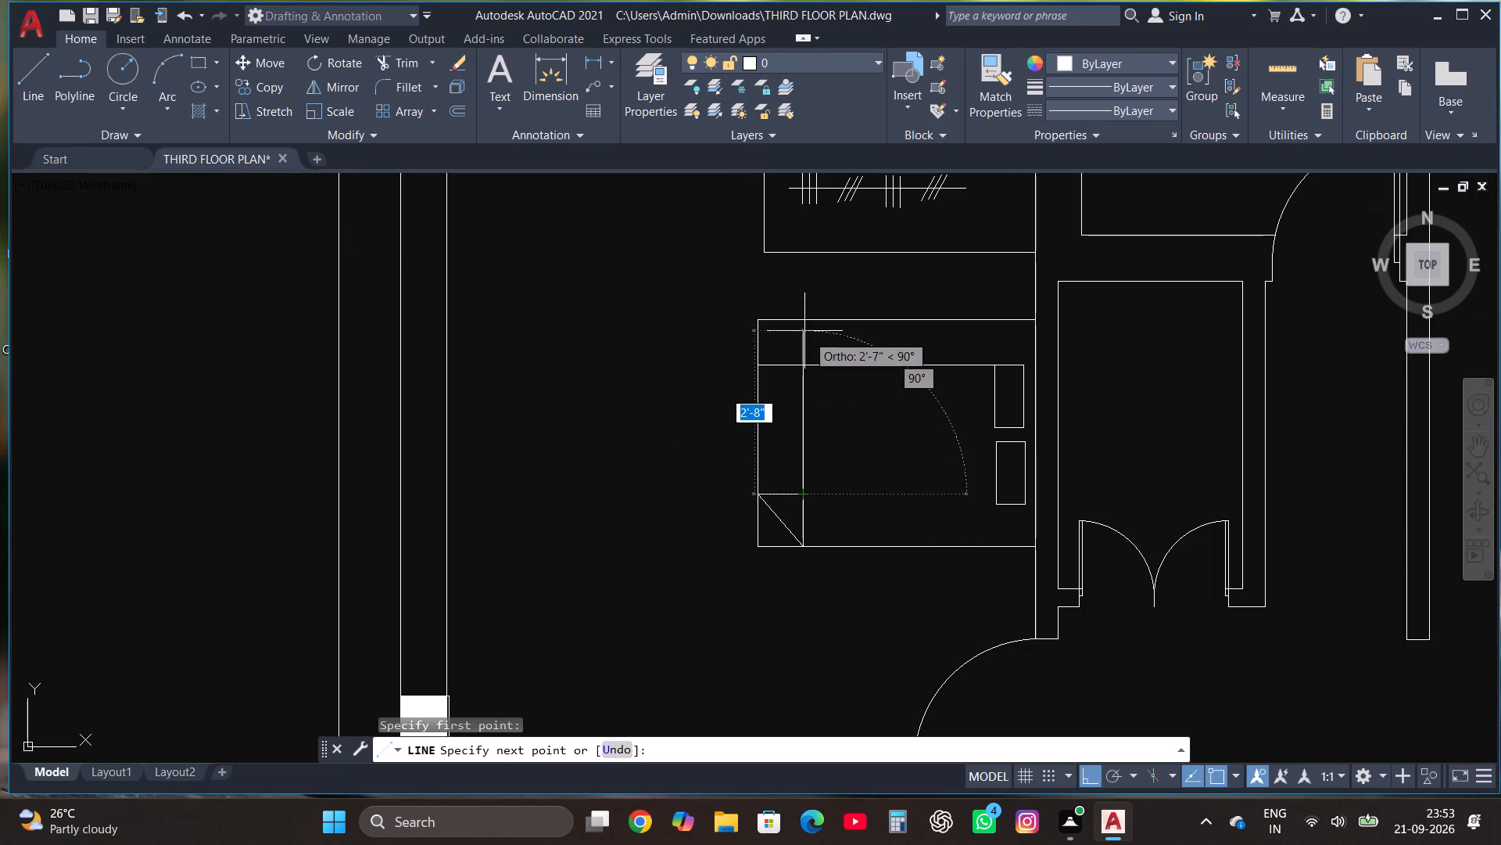
click(811, 300)
key(Escape)
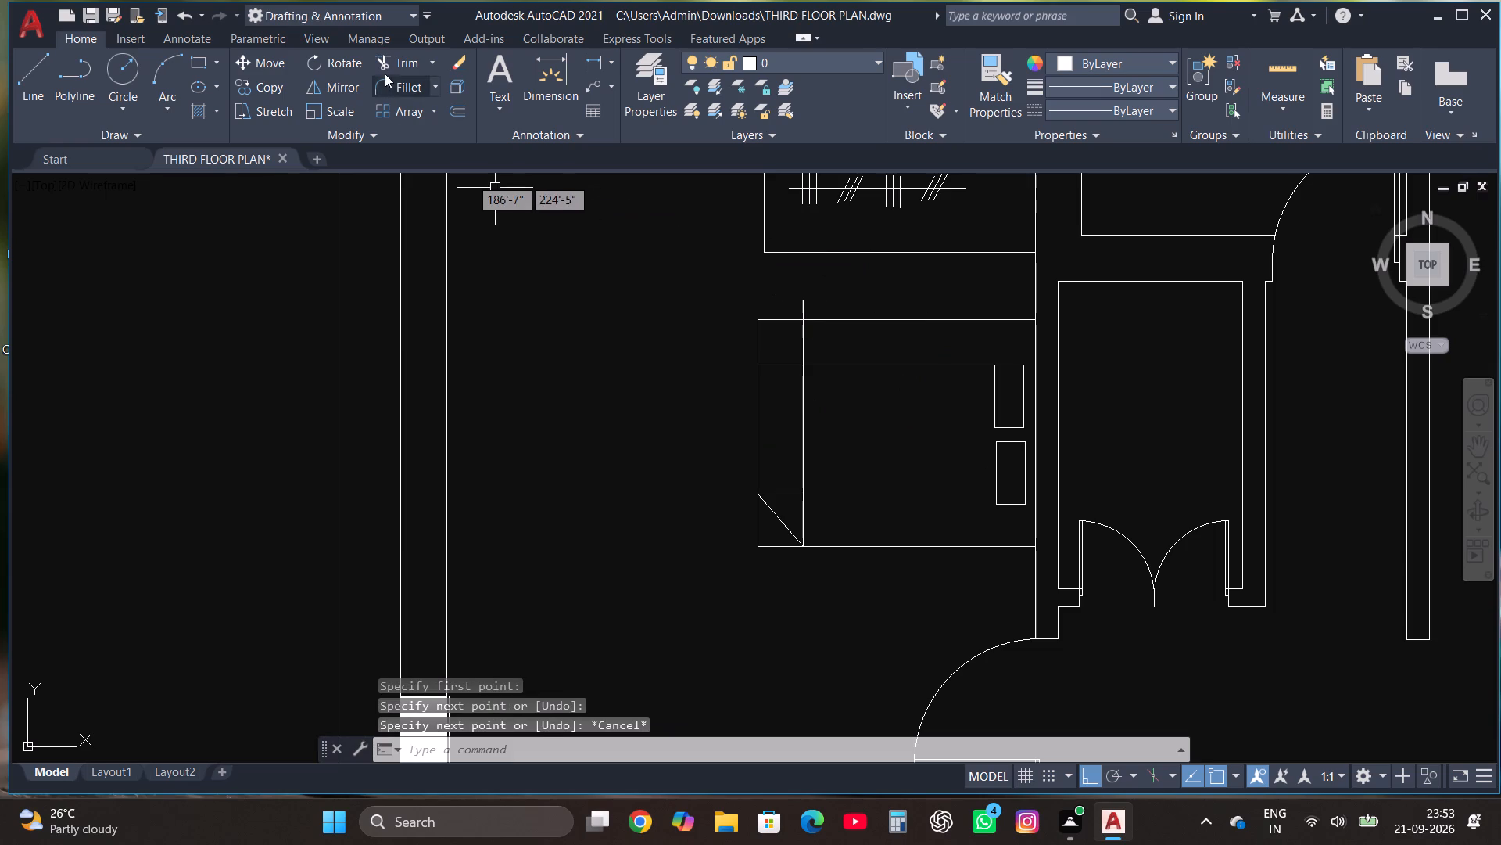
click(385, 74)
click(396, 67)
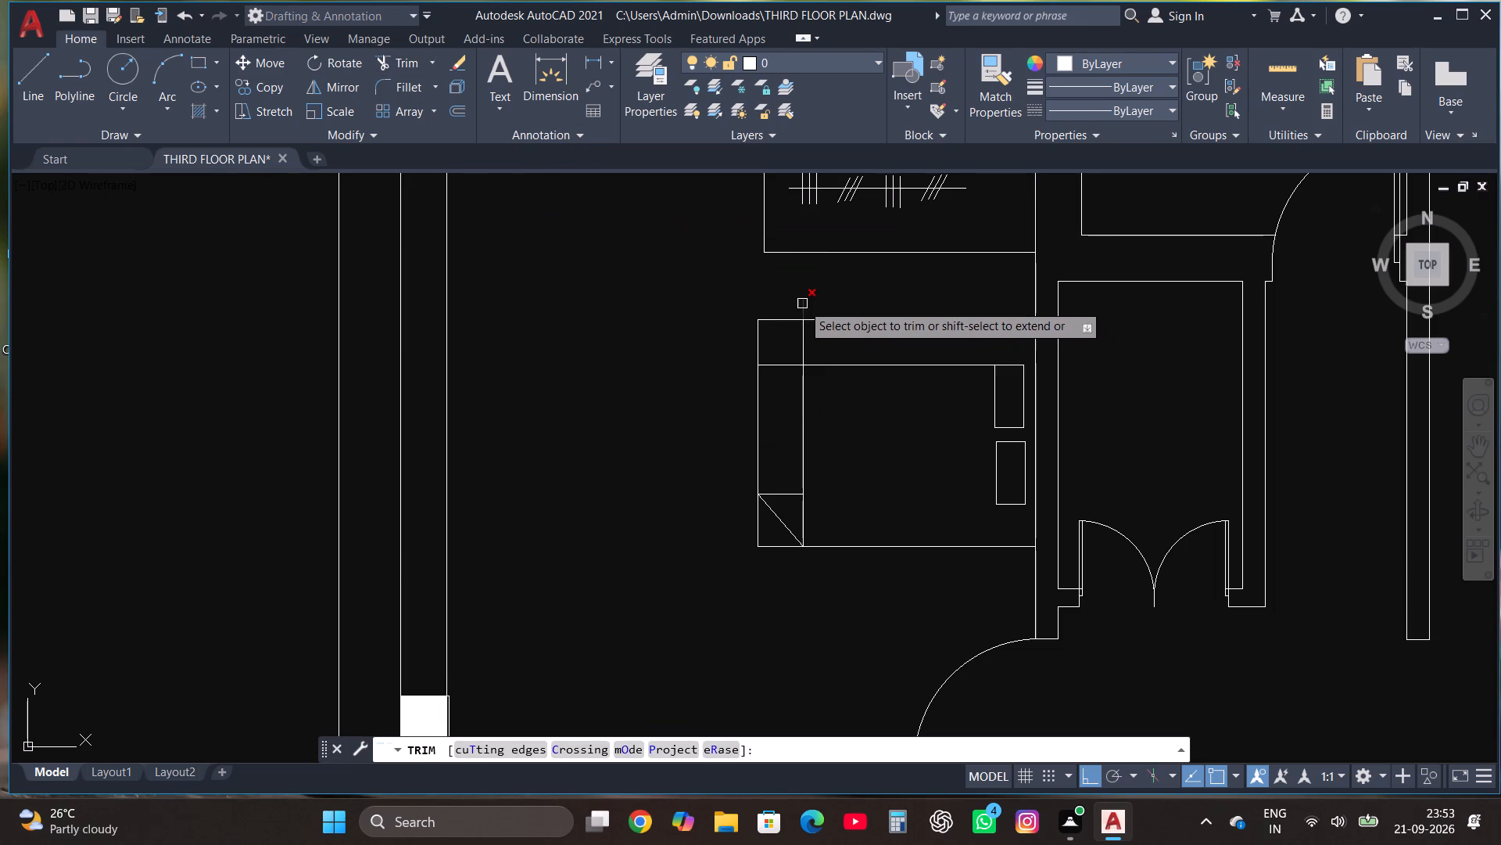
click(802, 304)
key(Escape)
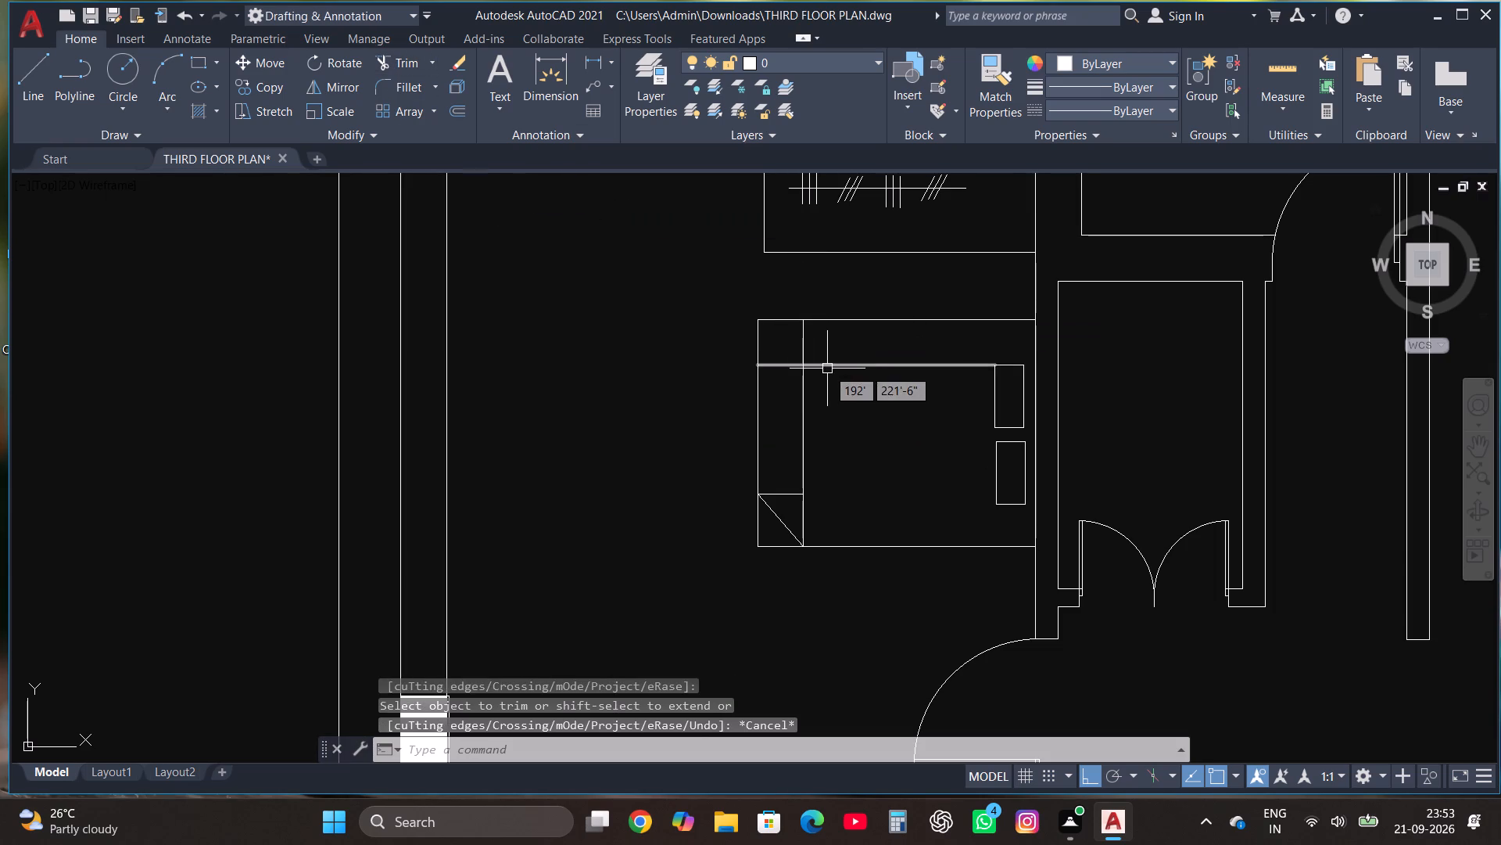
Copy the bed's horizontal cover line downward twice in multiple mode, closely spaced within about 3" below the original.
click(827, 369)
click(255, 84)
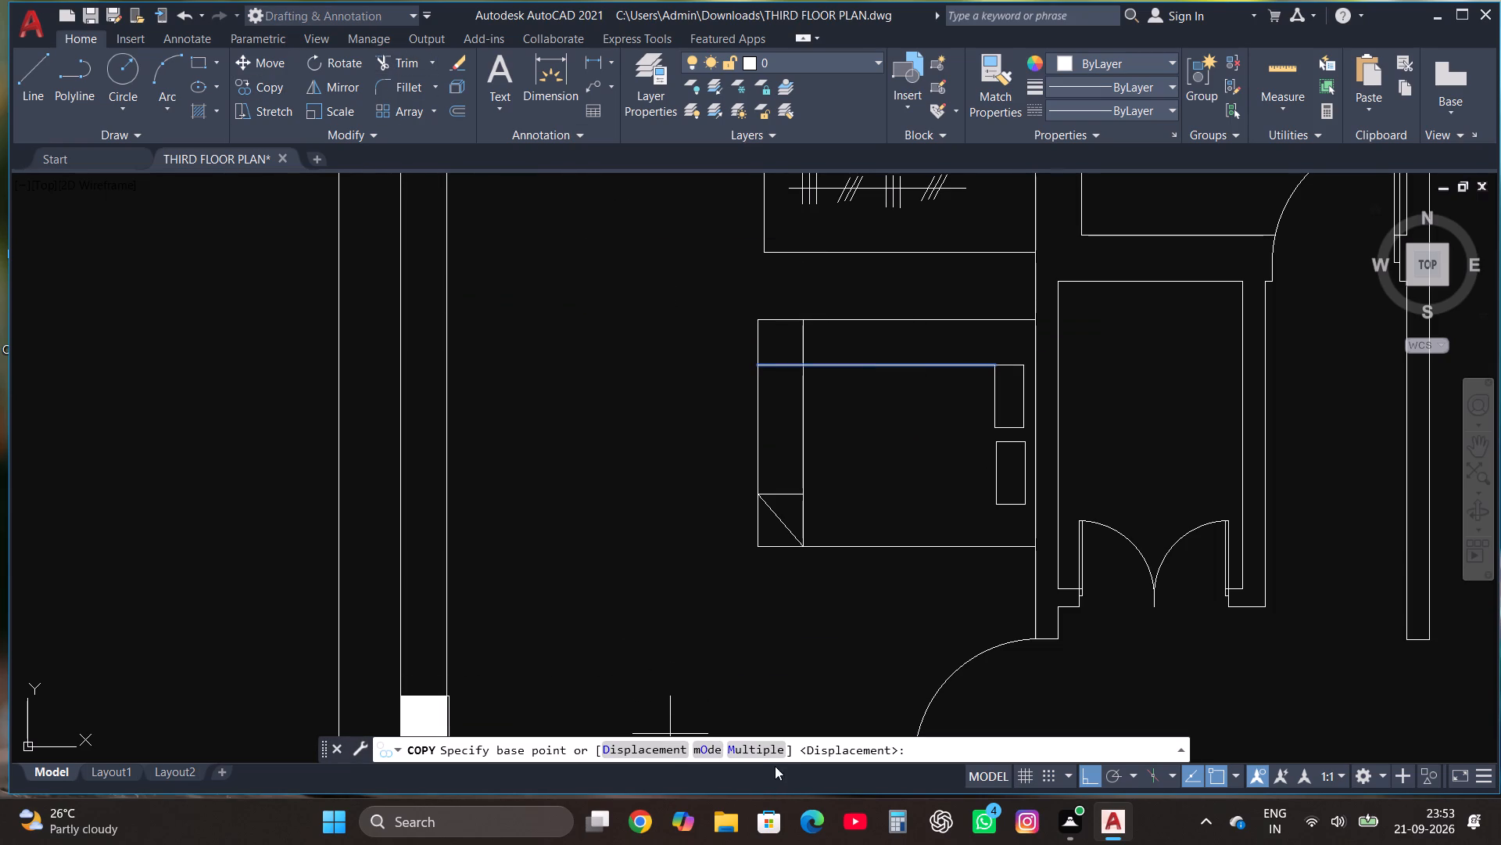
click(758, 751)
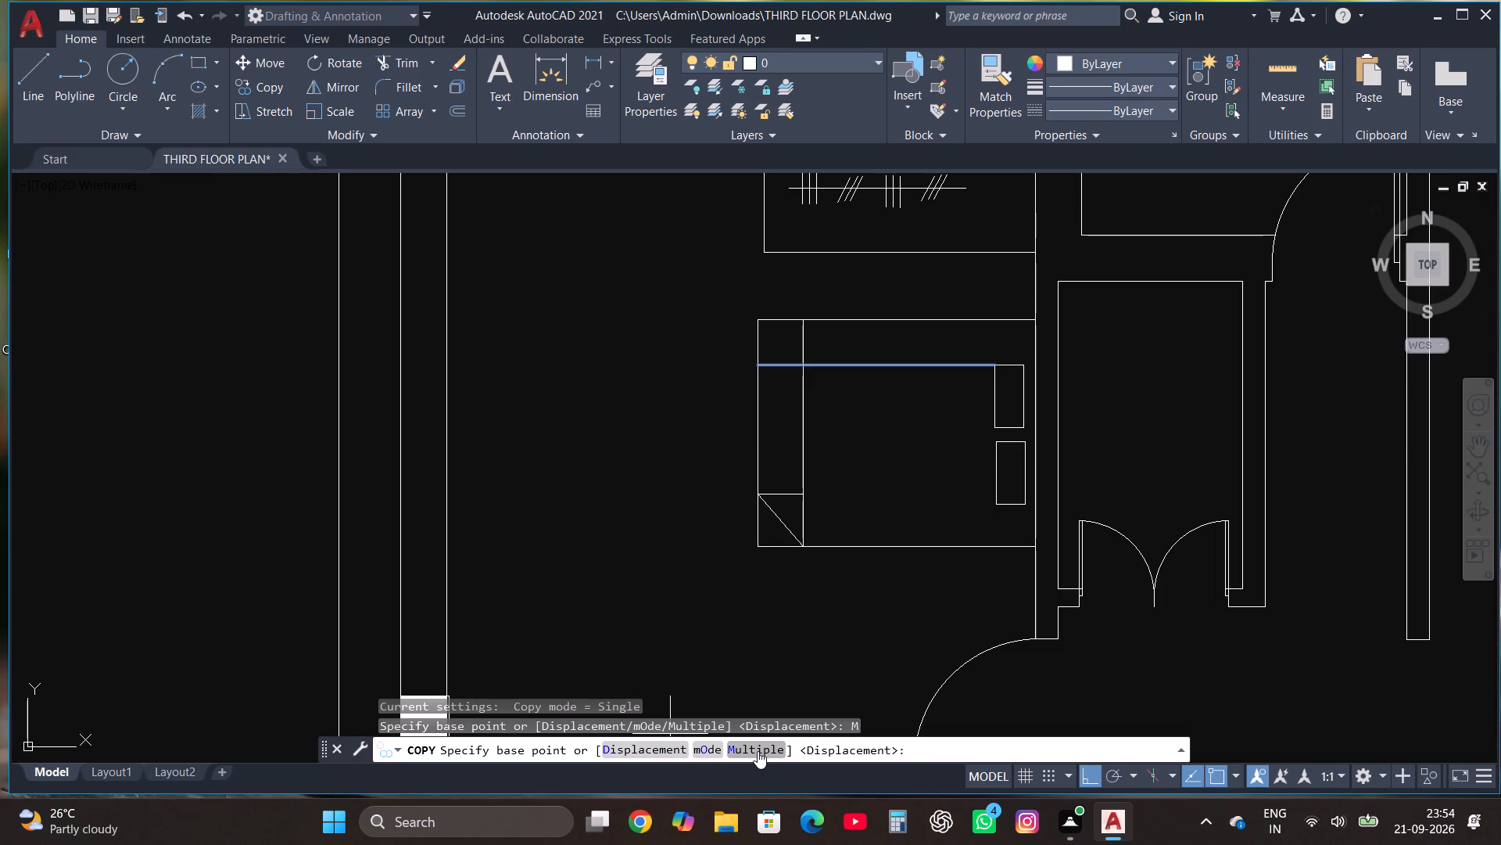
click(880, 368)
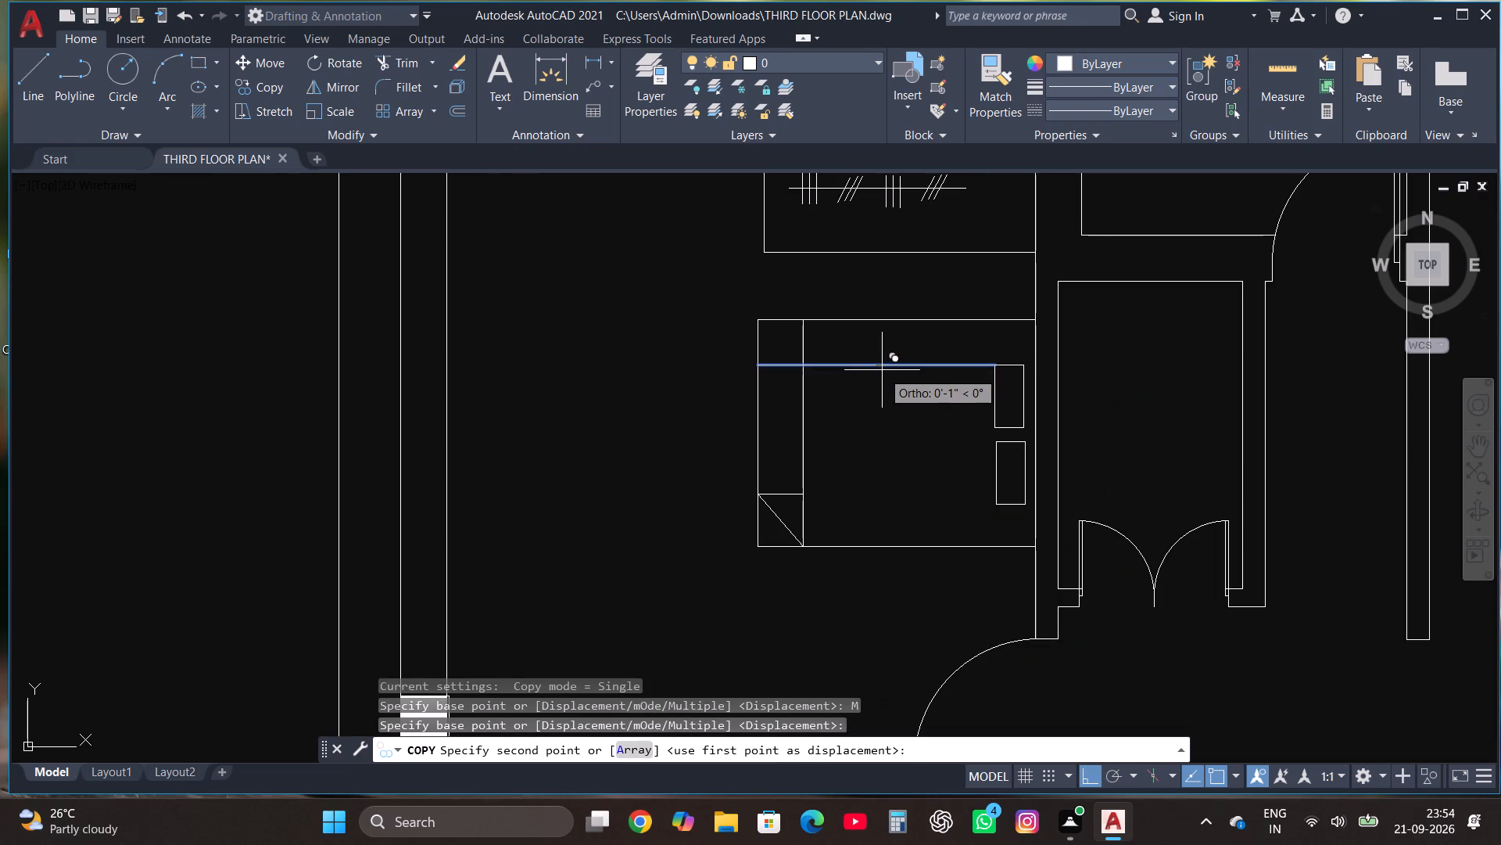
click(883, 374)
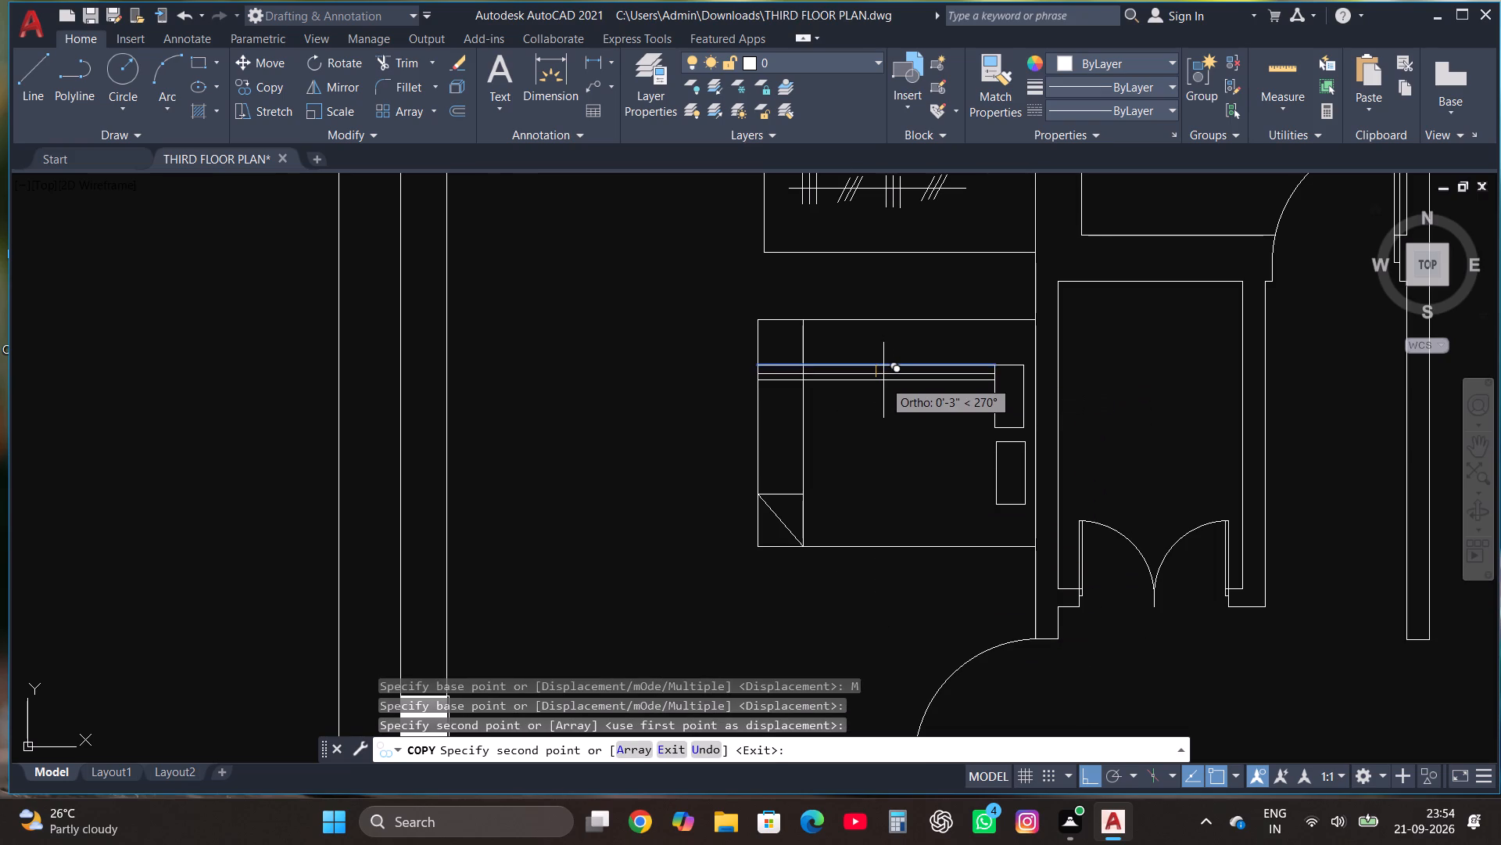
click(886, 383)
key(Escape)
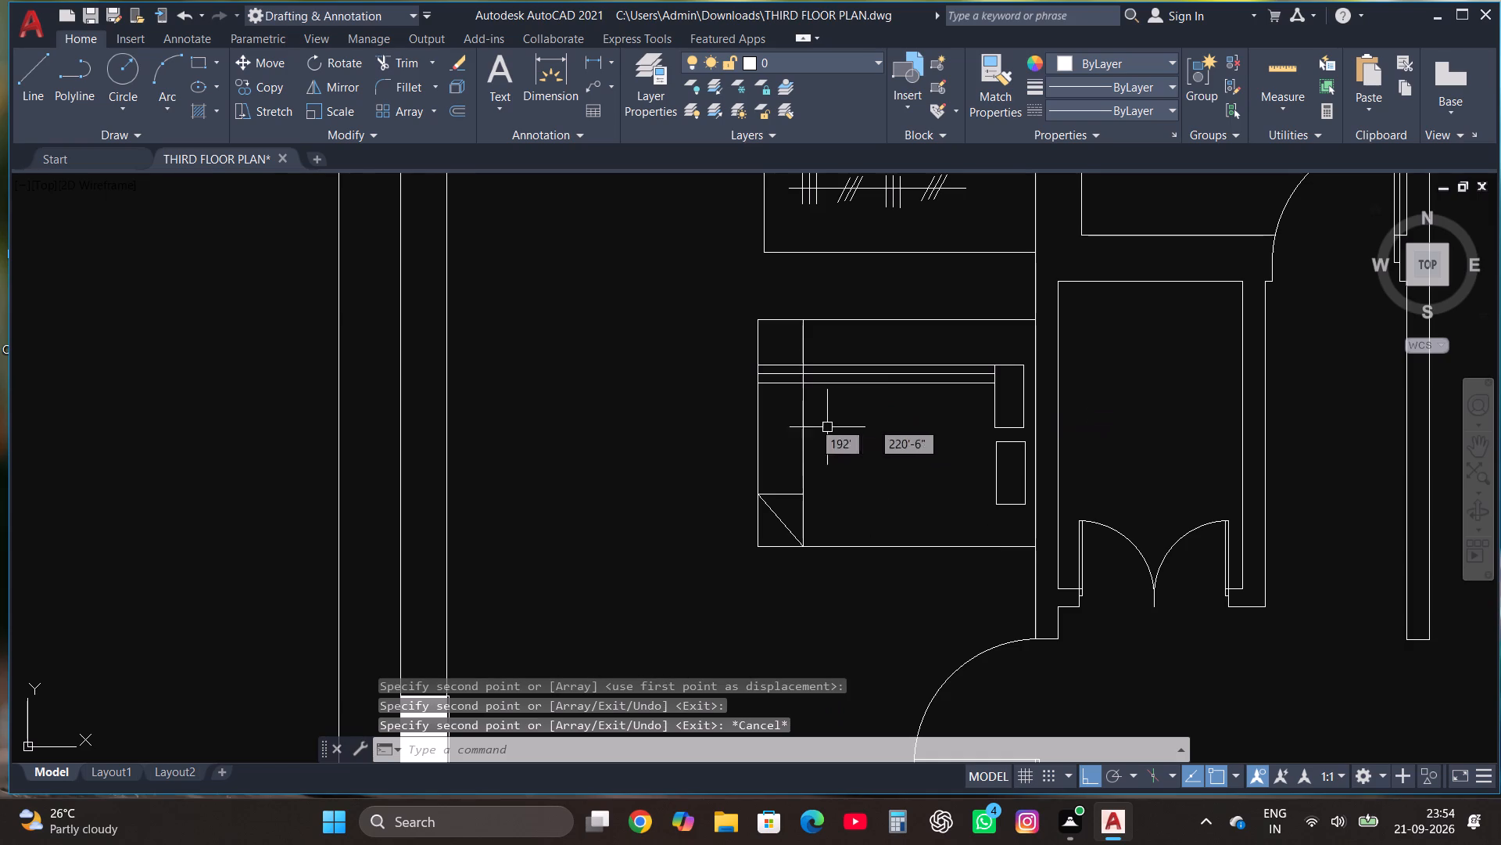
Copy the bed's vertical cover line to the left twice, making three closely spaced parallel vertical lines.
click(803, 422)
click(271, 88)
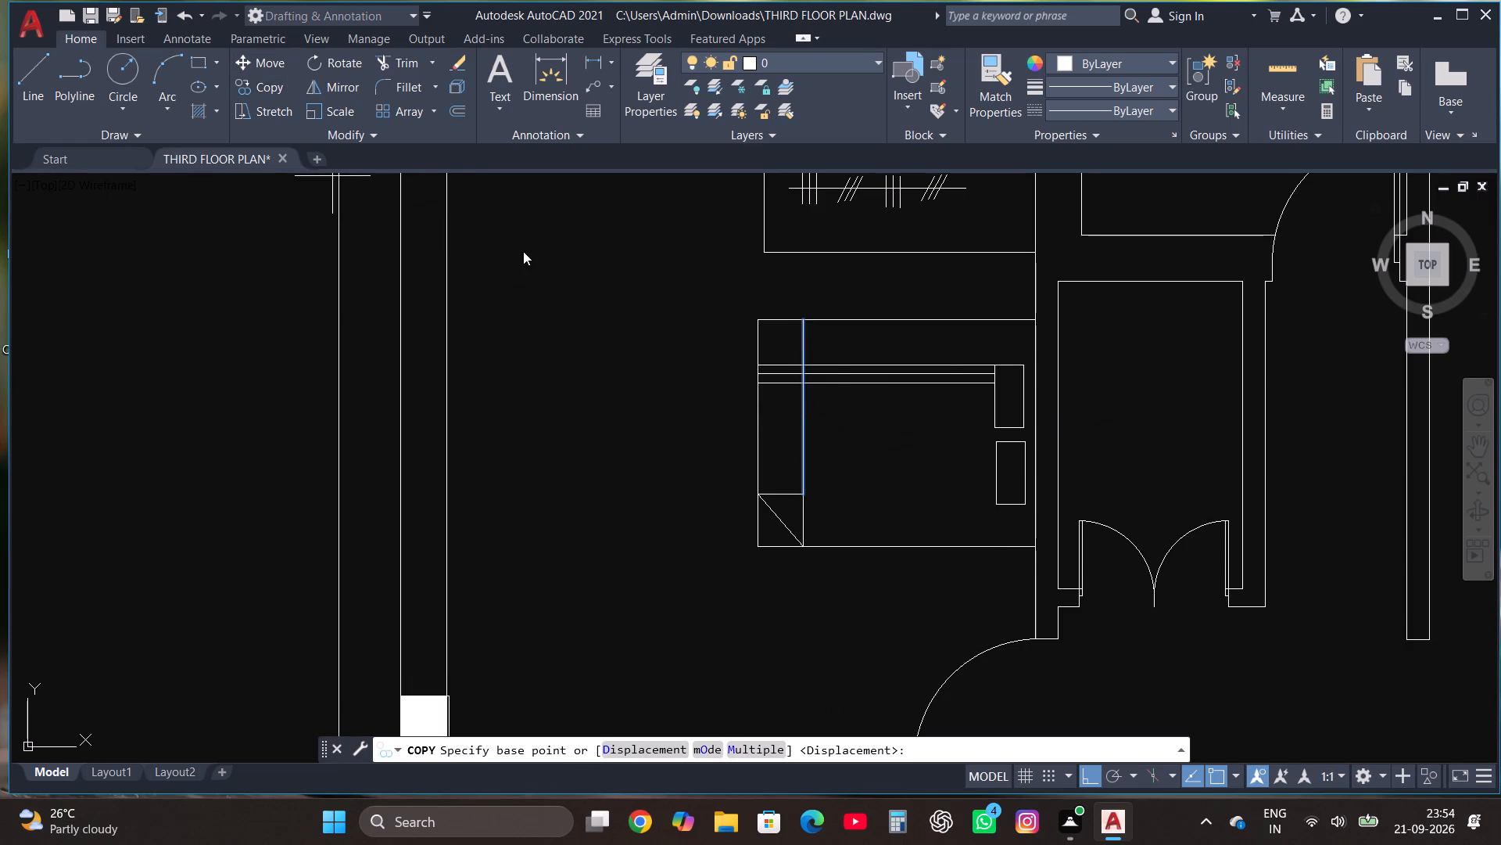
click(804, 428)
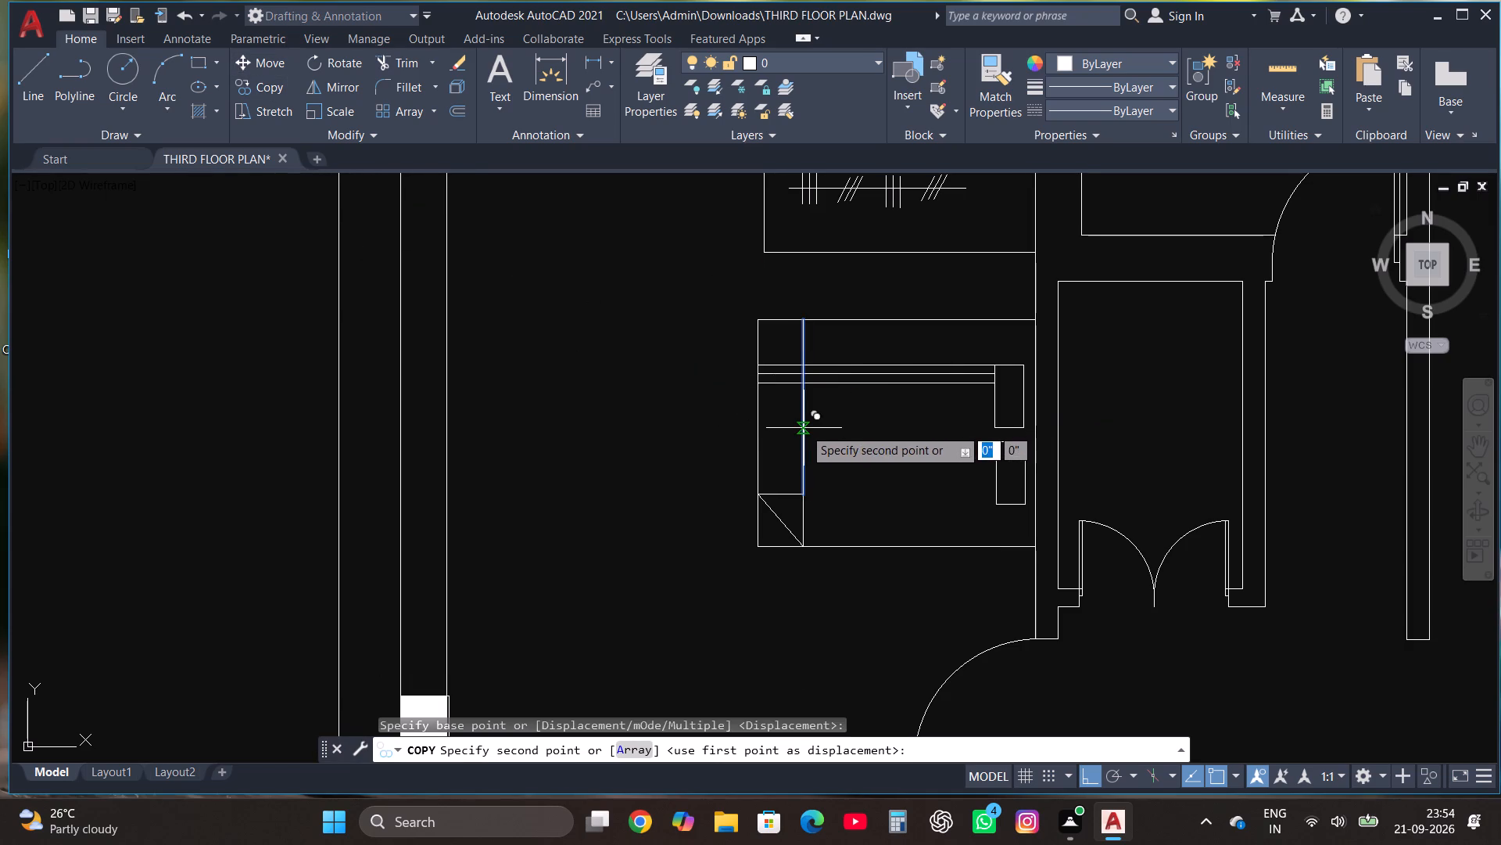
click(797, 422)
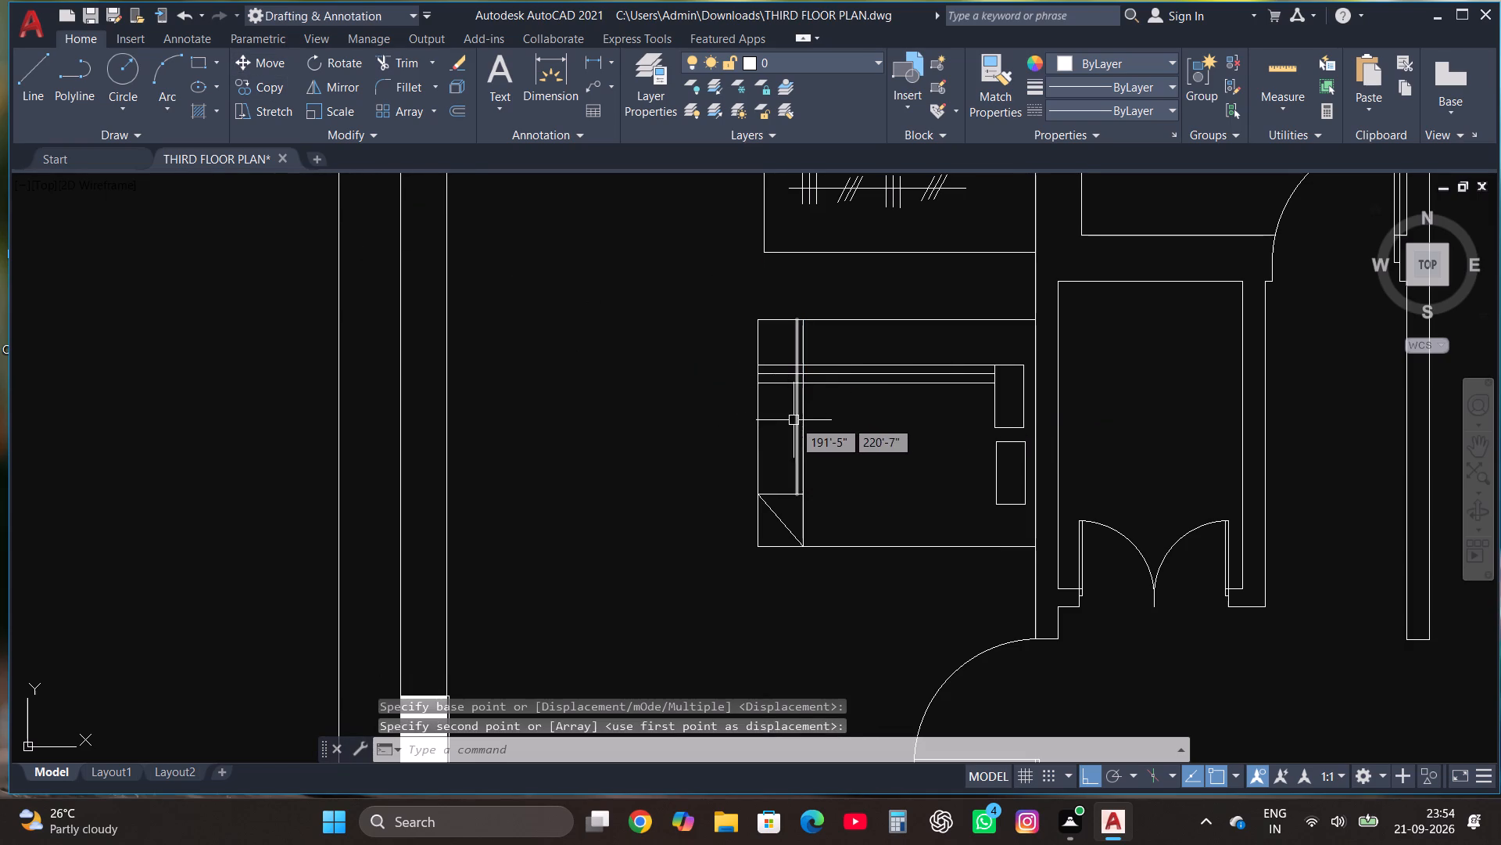
click(795, 421)
click(245, 88)
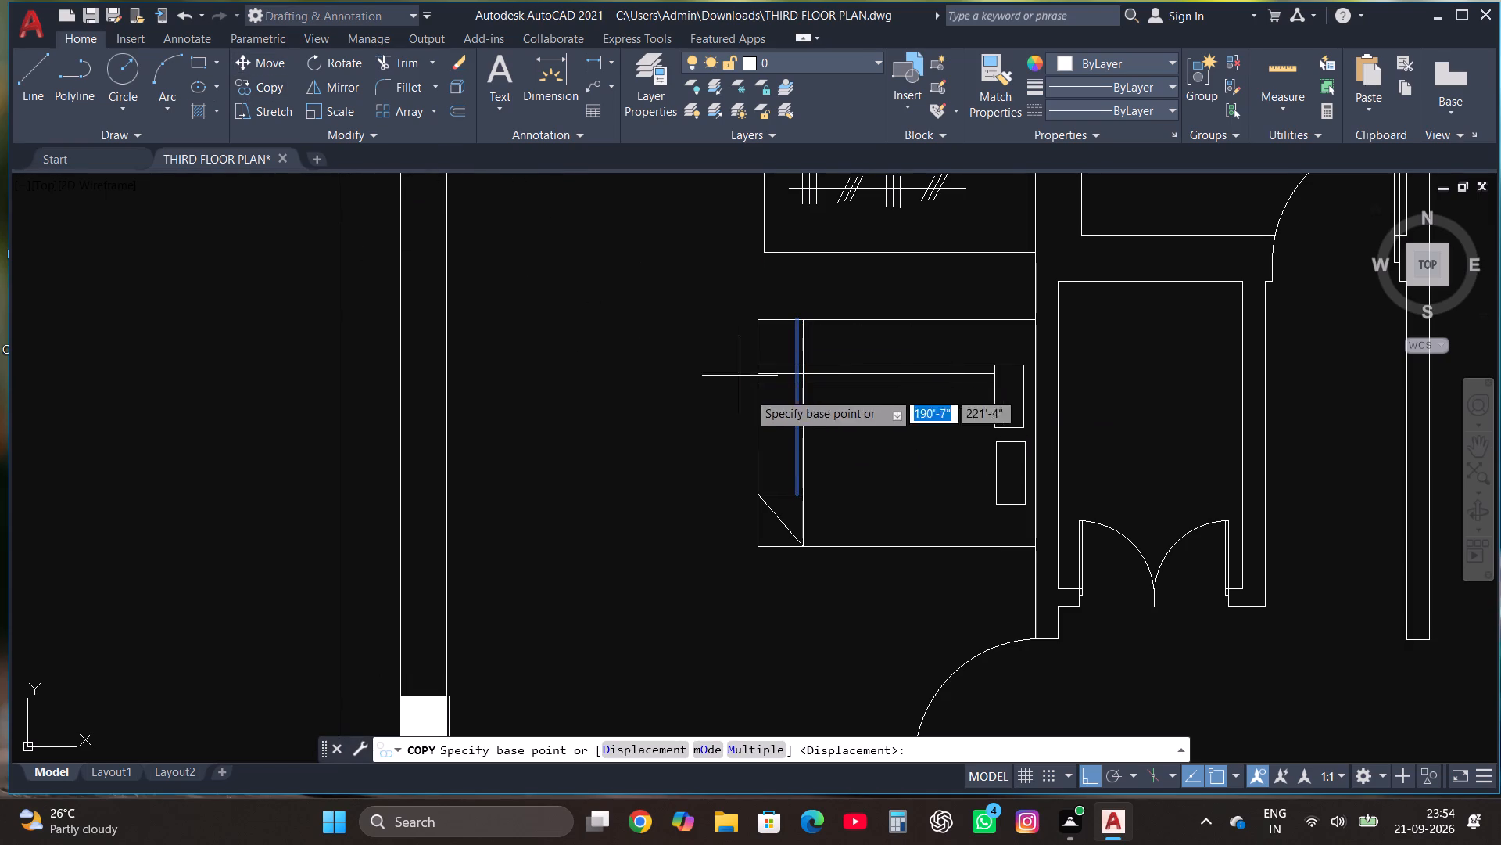
click(794, 433)
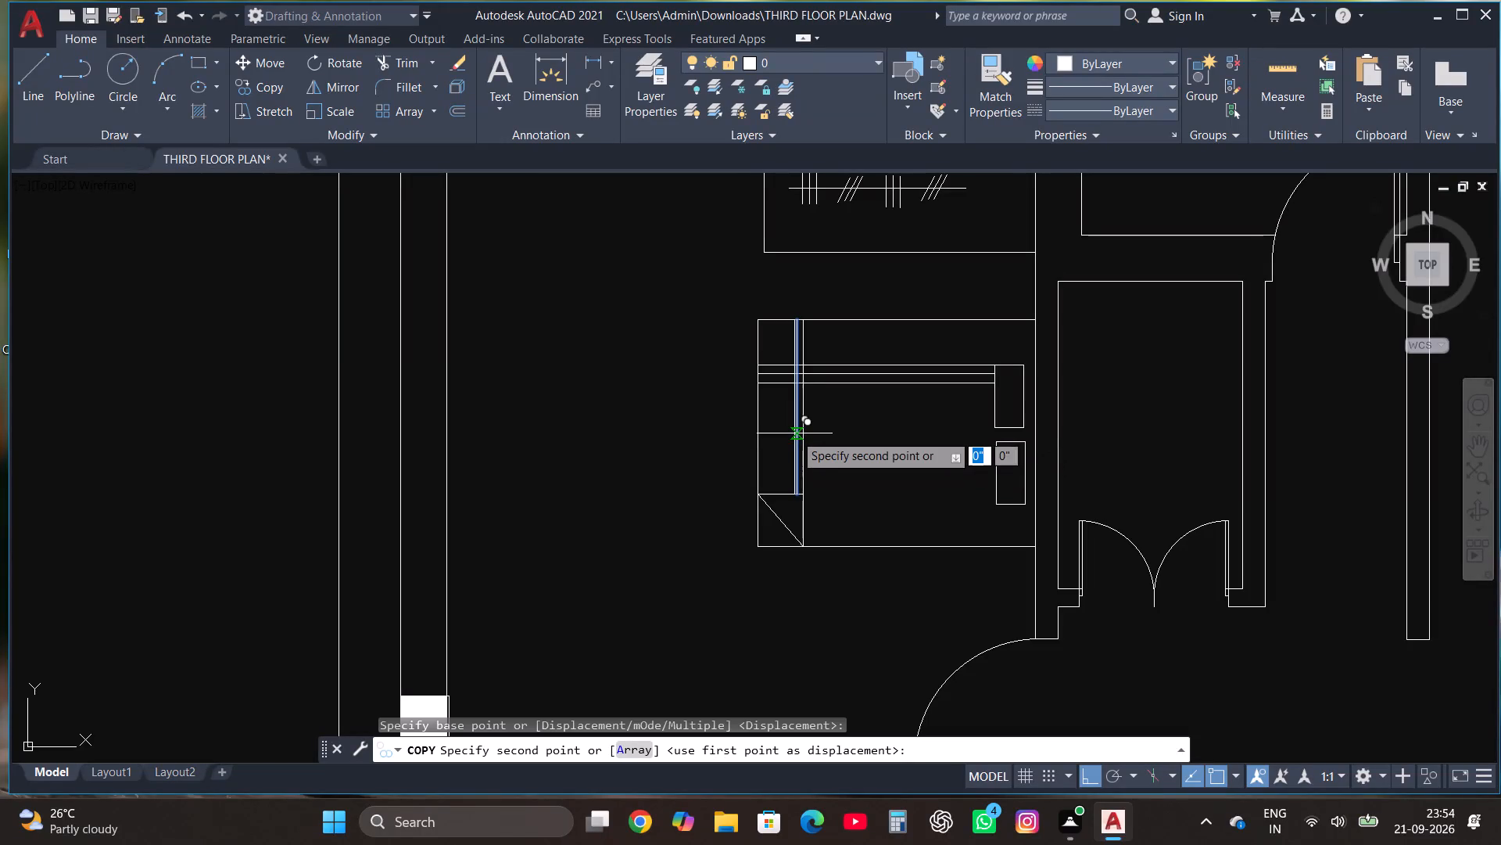
click(791, 432)
key(Escape)
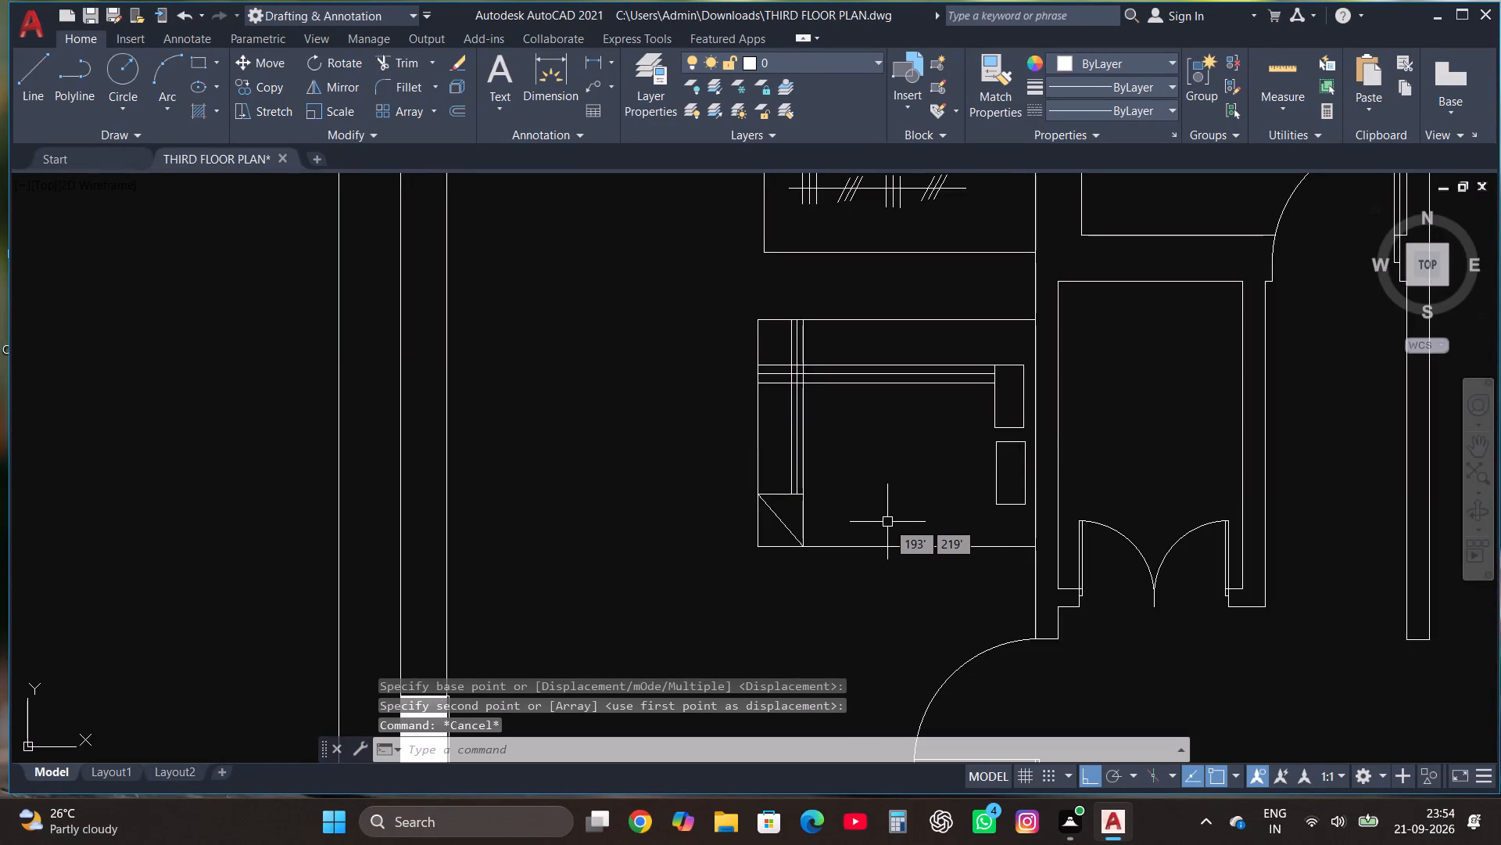
In the upper right room, draw a line 2' down from the left column's lower edge at the wall face, continuing about 7.5' right.
scroll(894, 390, down, 2)
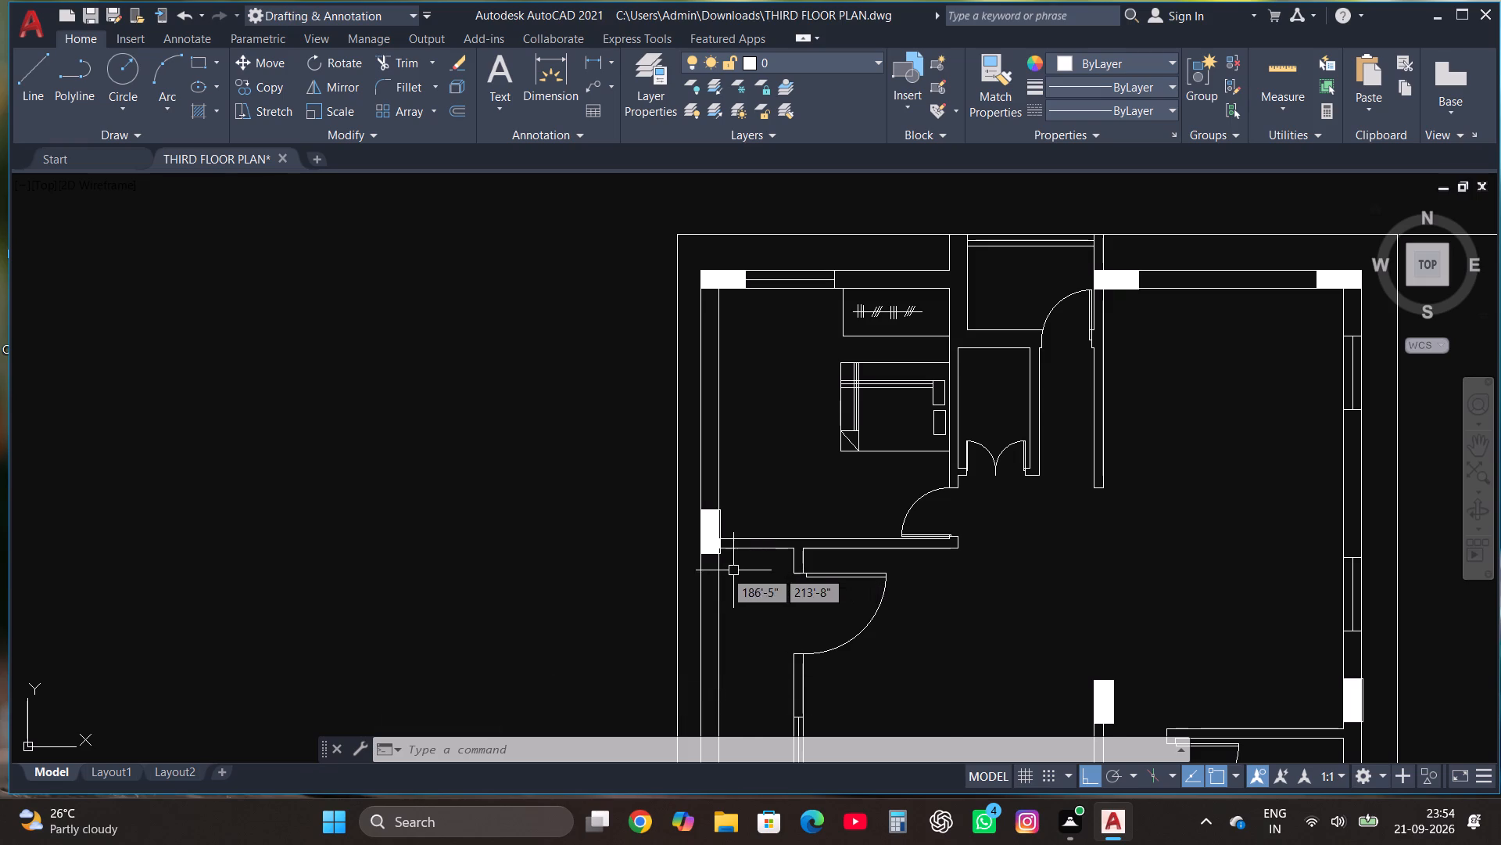
scroll(693, 577, down, 1)
scroll(1184, 419, up, 3)
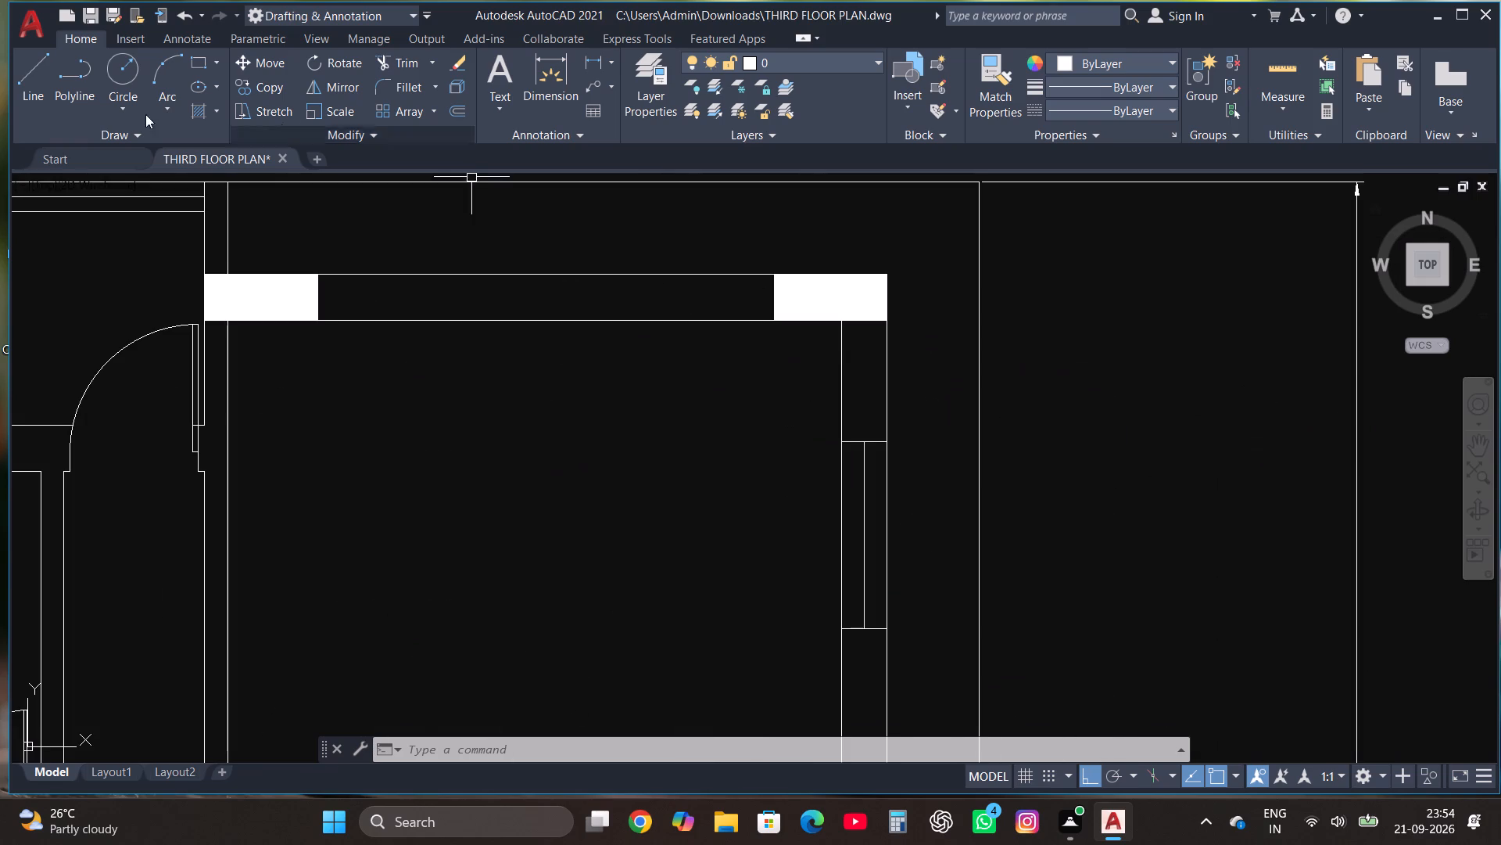
click(17, 89)
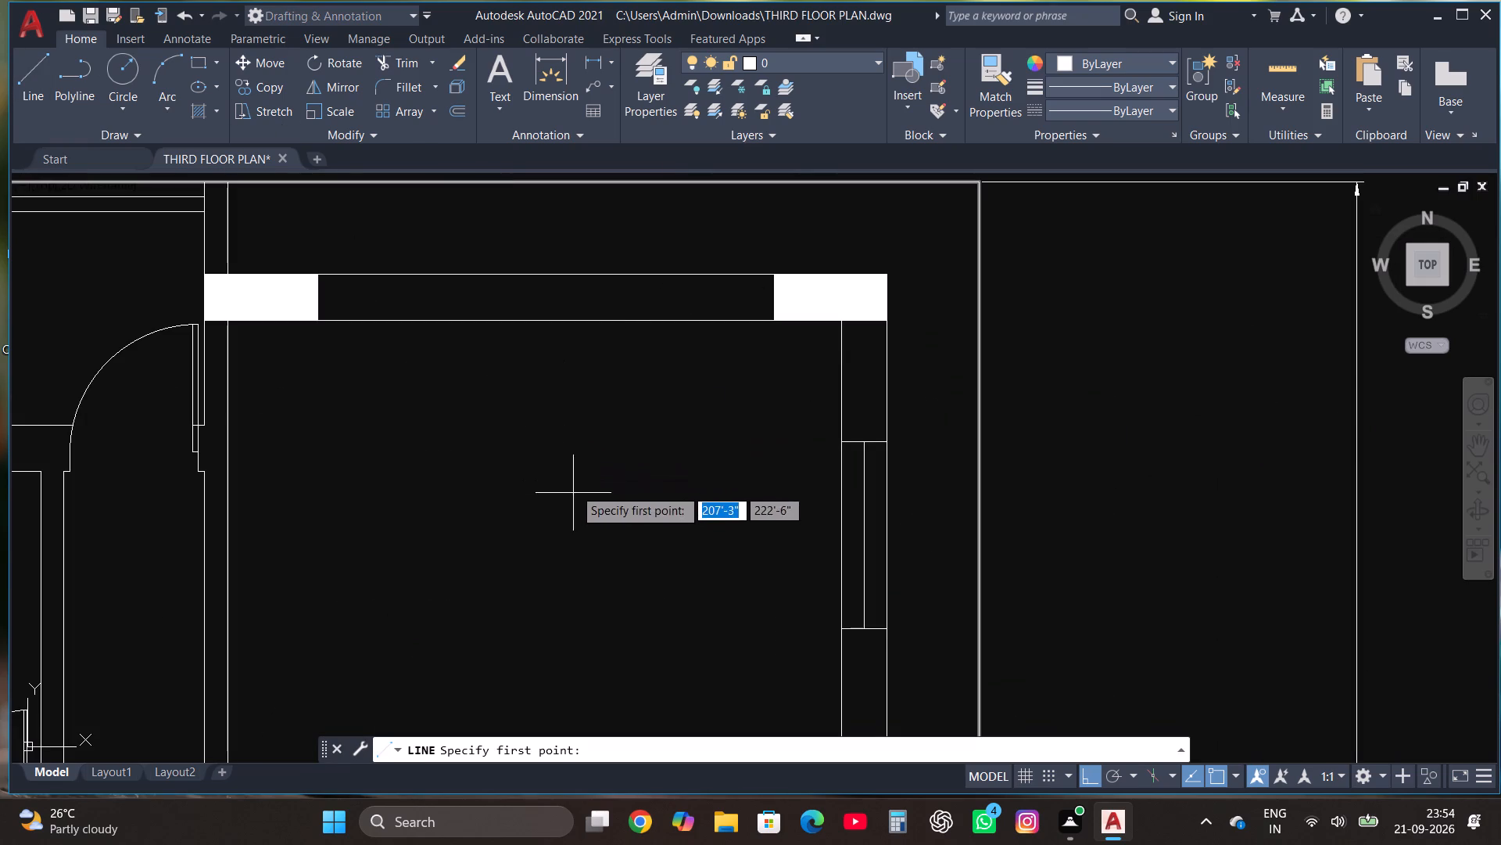
click(228, 321)
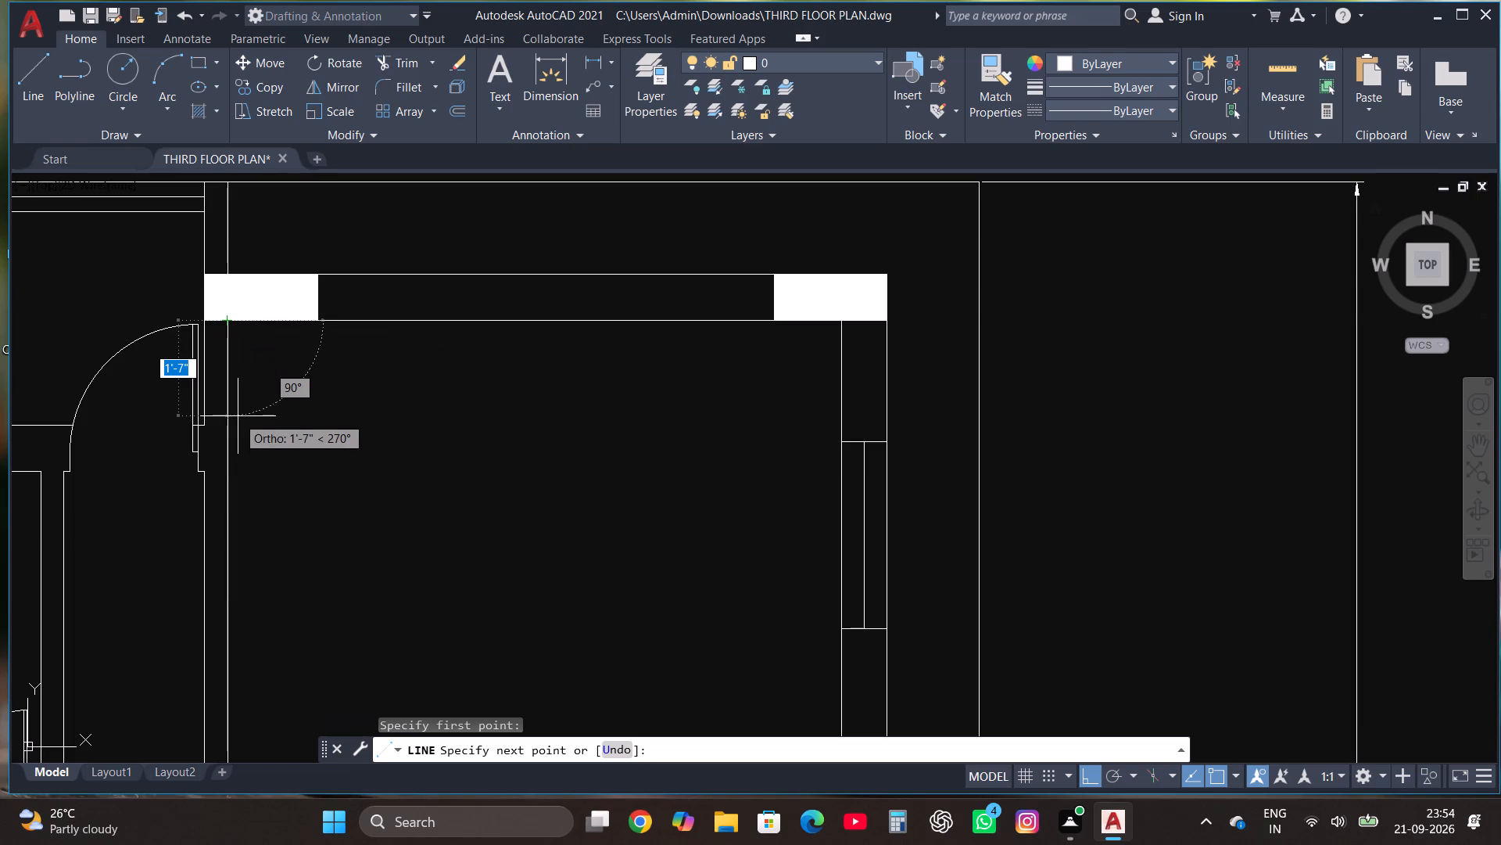
text(2')
key(Return)
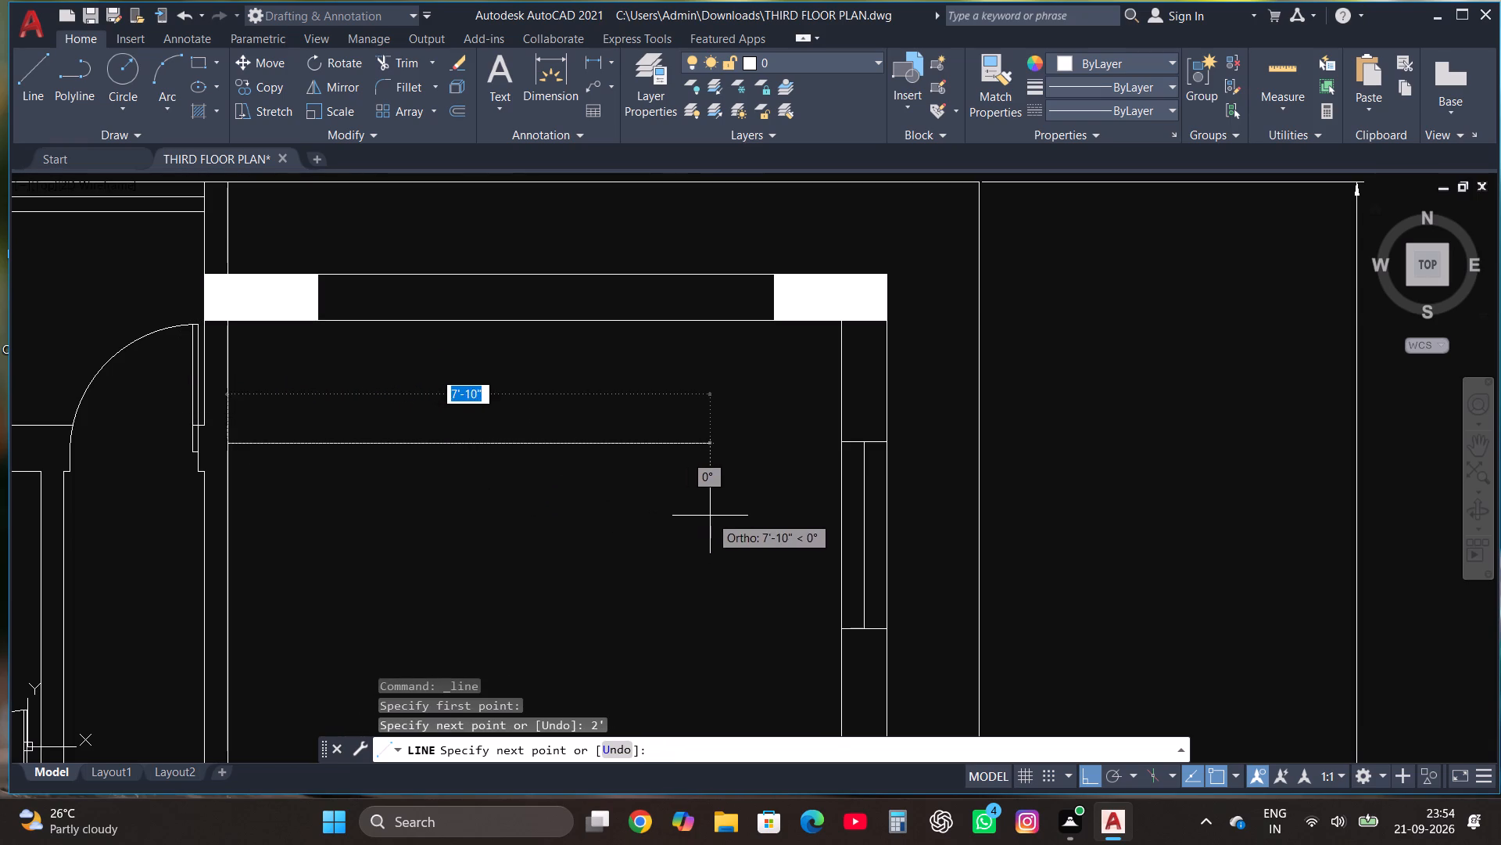
click(681, 495)
key(Escape)
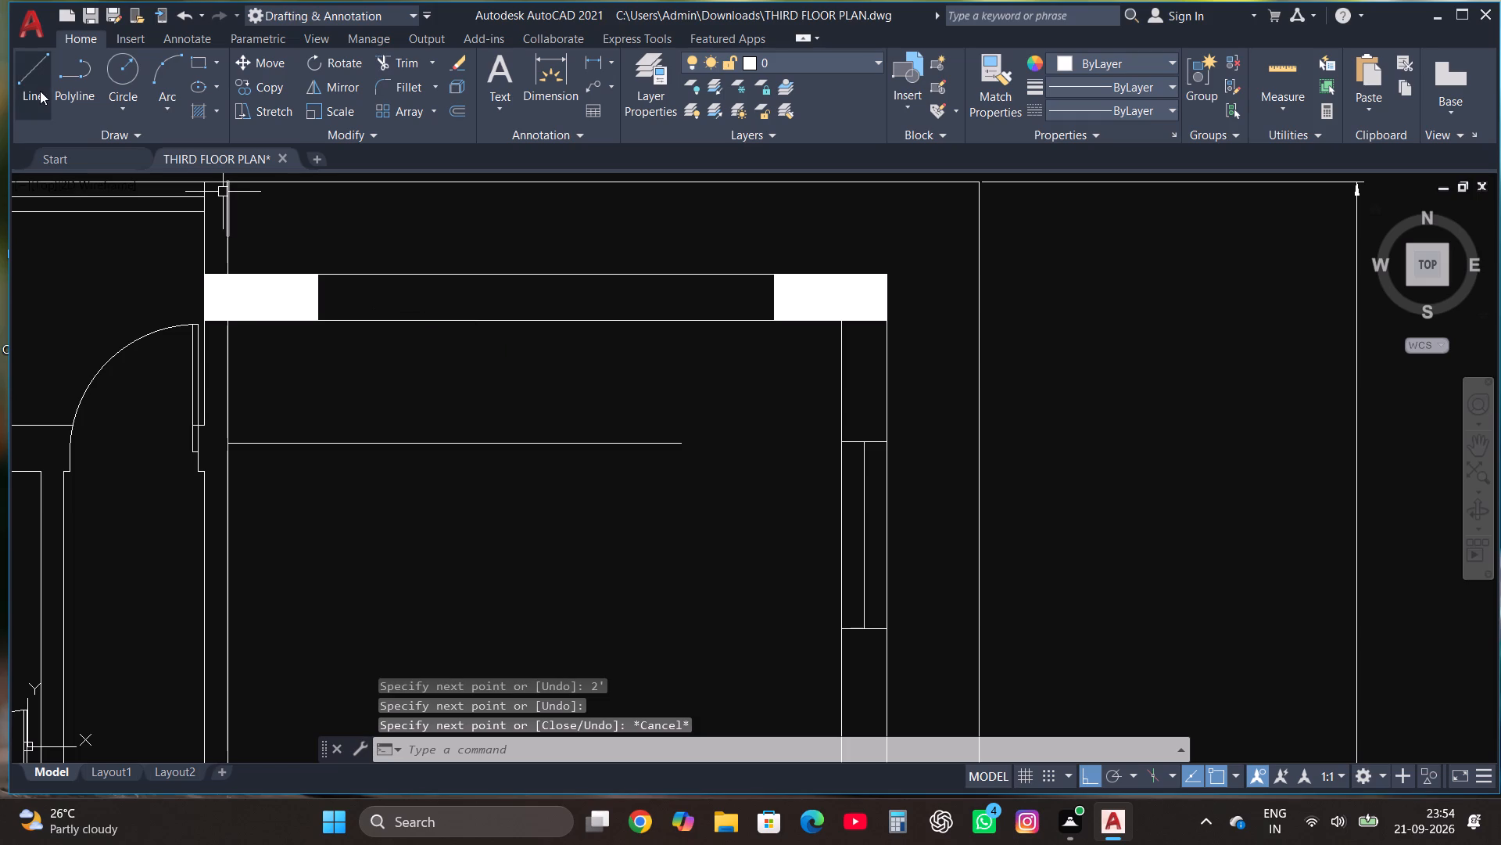
Draw a box about 2'-2" wide and 2'-2" high against the right wall's inner face below the window, trimming the overhang into the wall.
click(38, 89)
scroll(987, 567, down, 1)
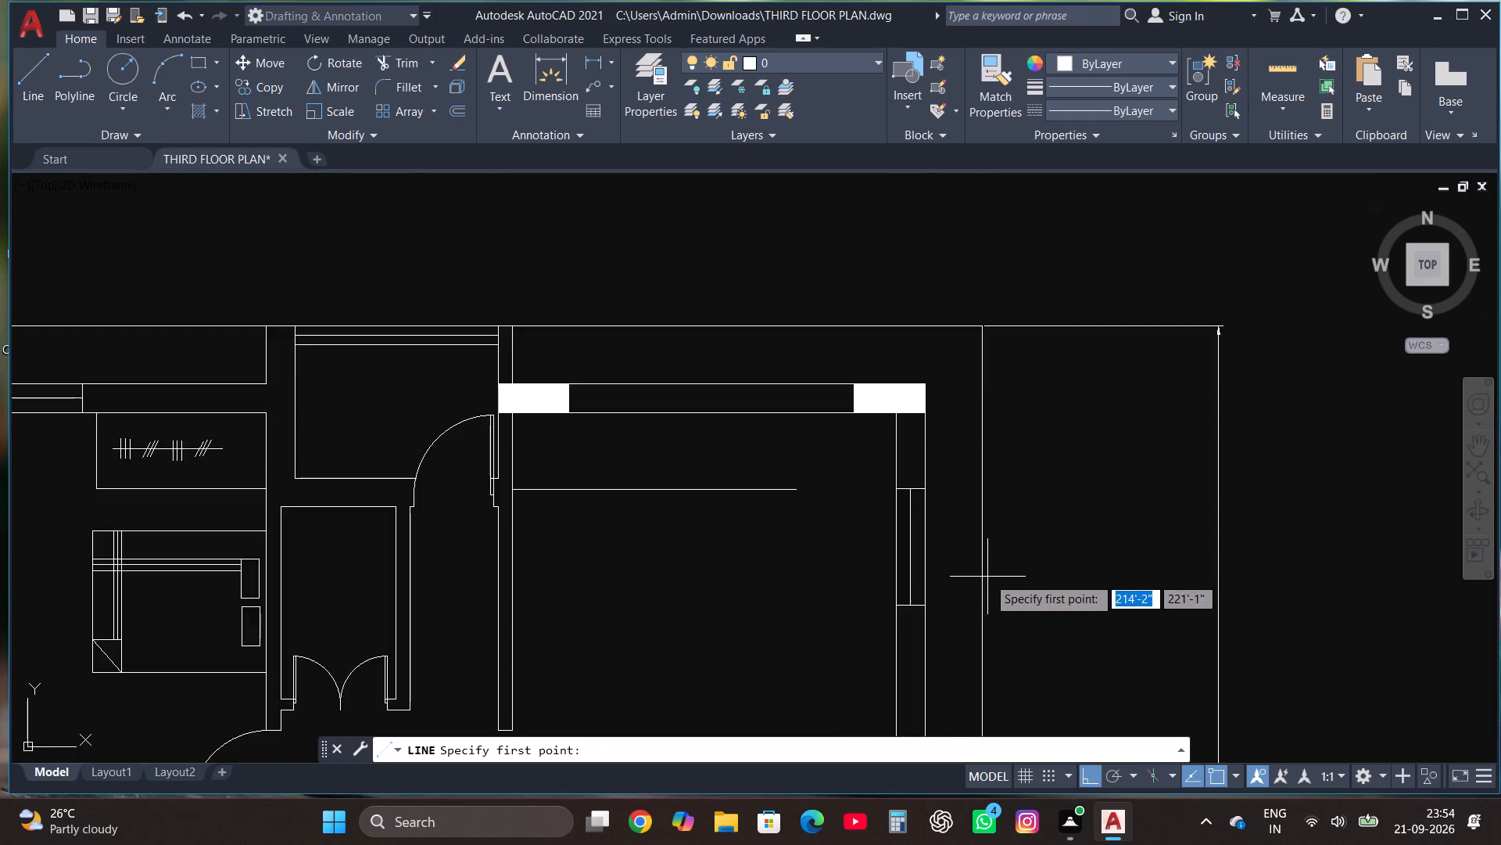
scroll(987, 573, down, 1)
scroll(920, 696, up, 1)
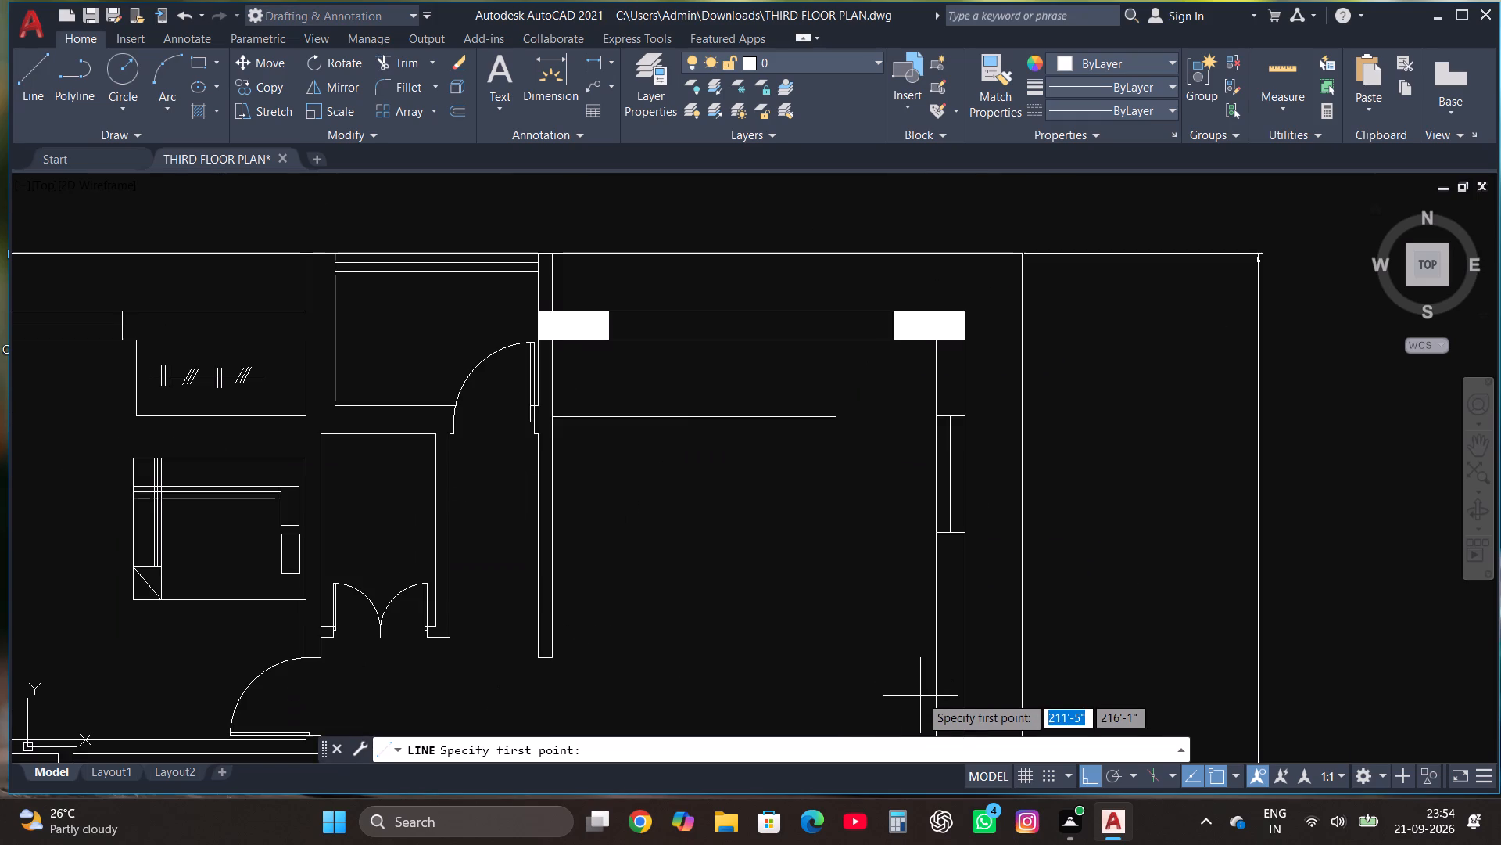
click(933, 647)
scroll(872, 582, up, 1)
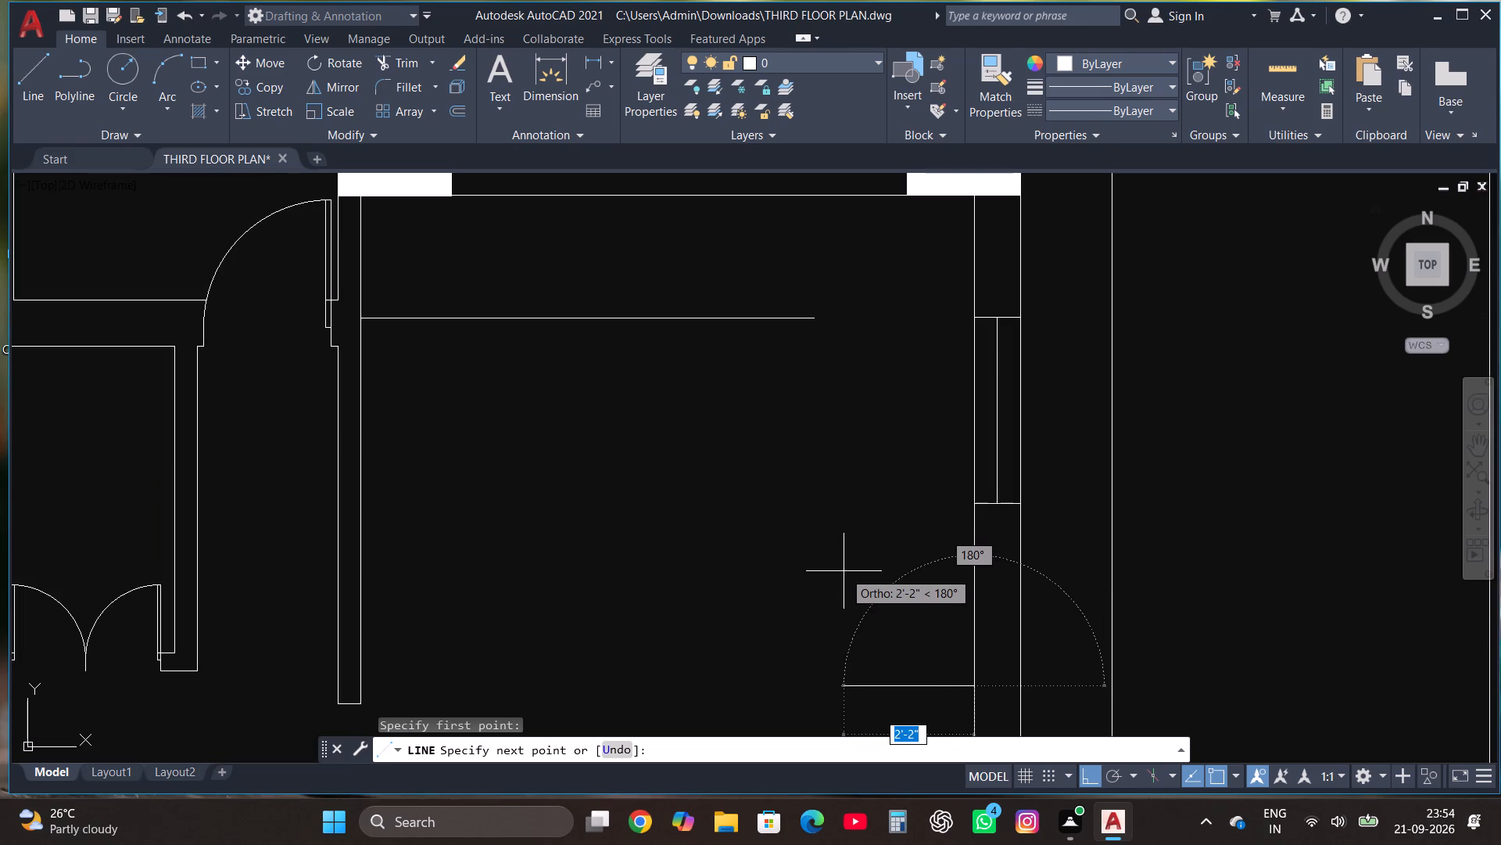
click(840, 581)
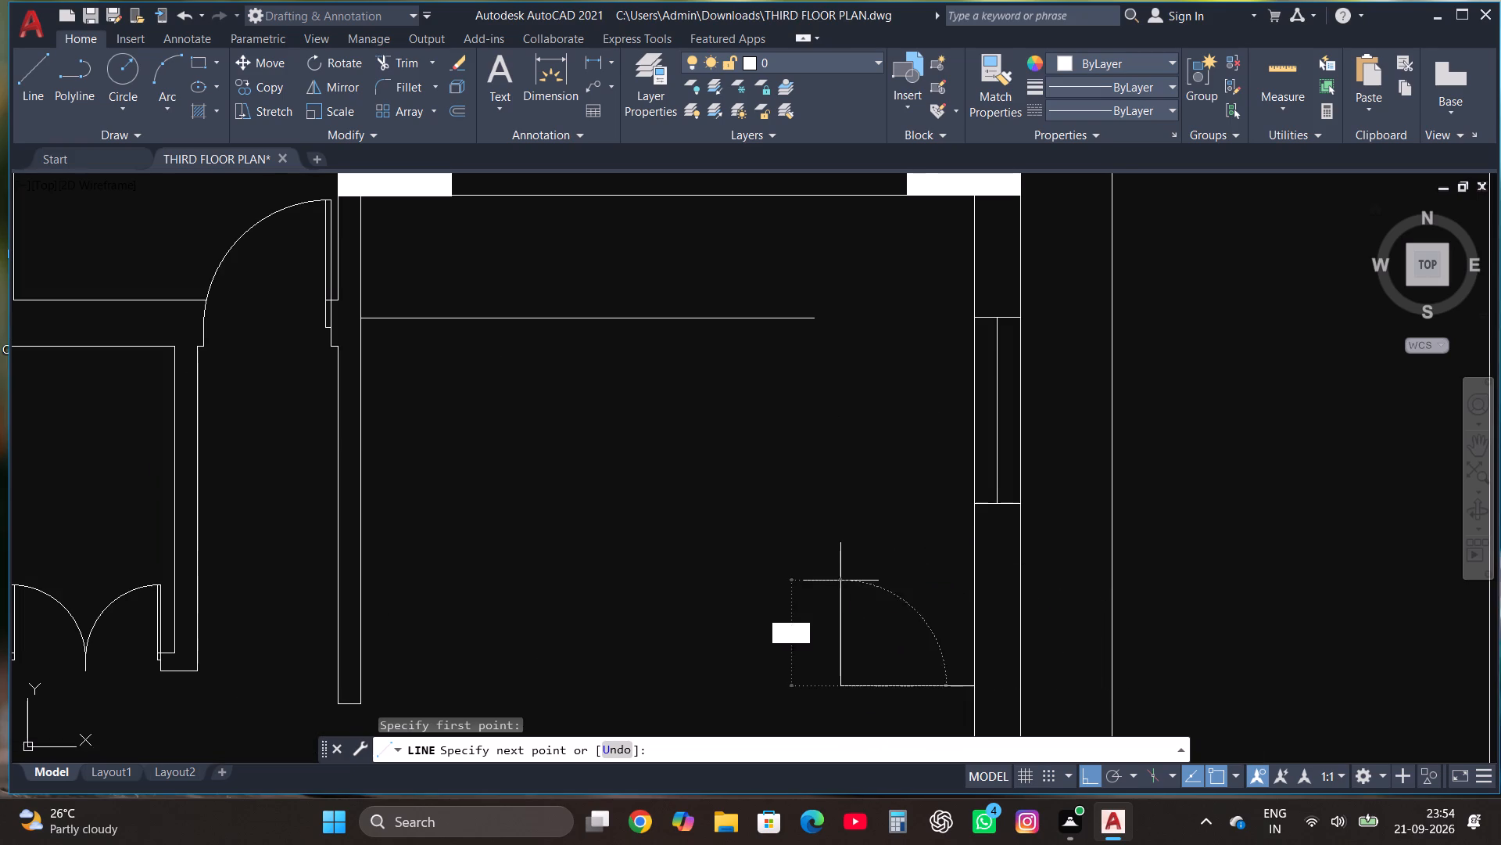
click(840, 553)
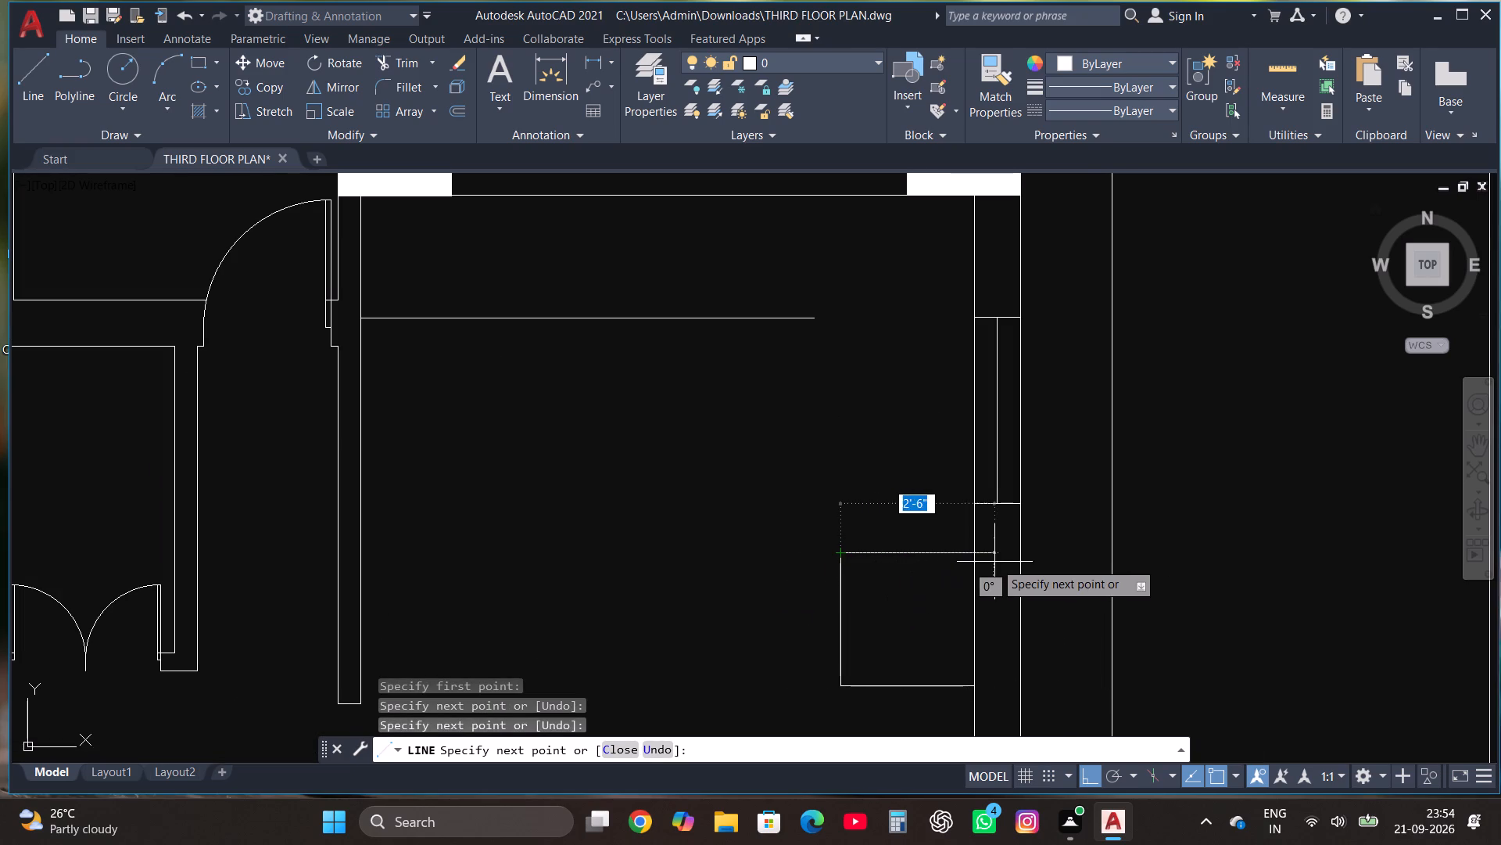
click(994, 562)
key(Escape)
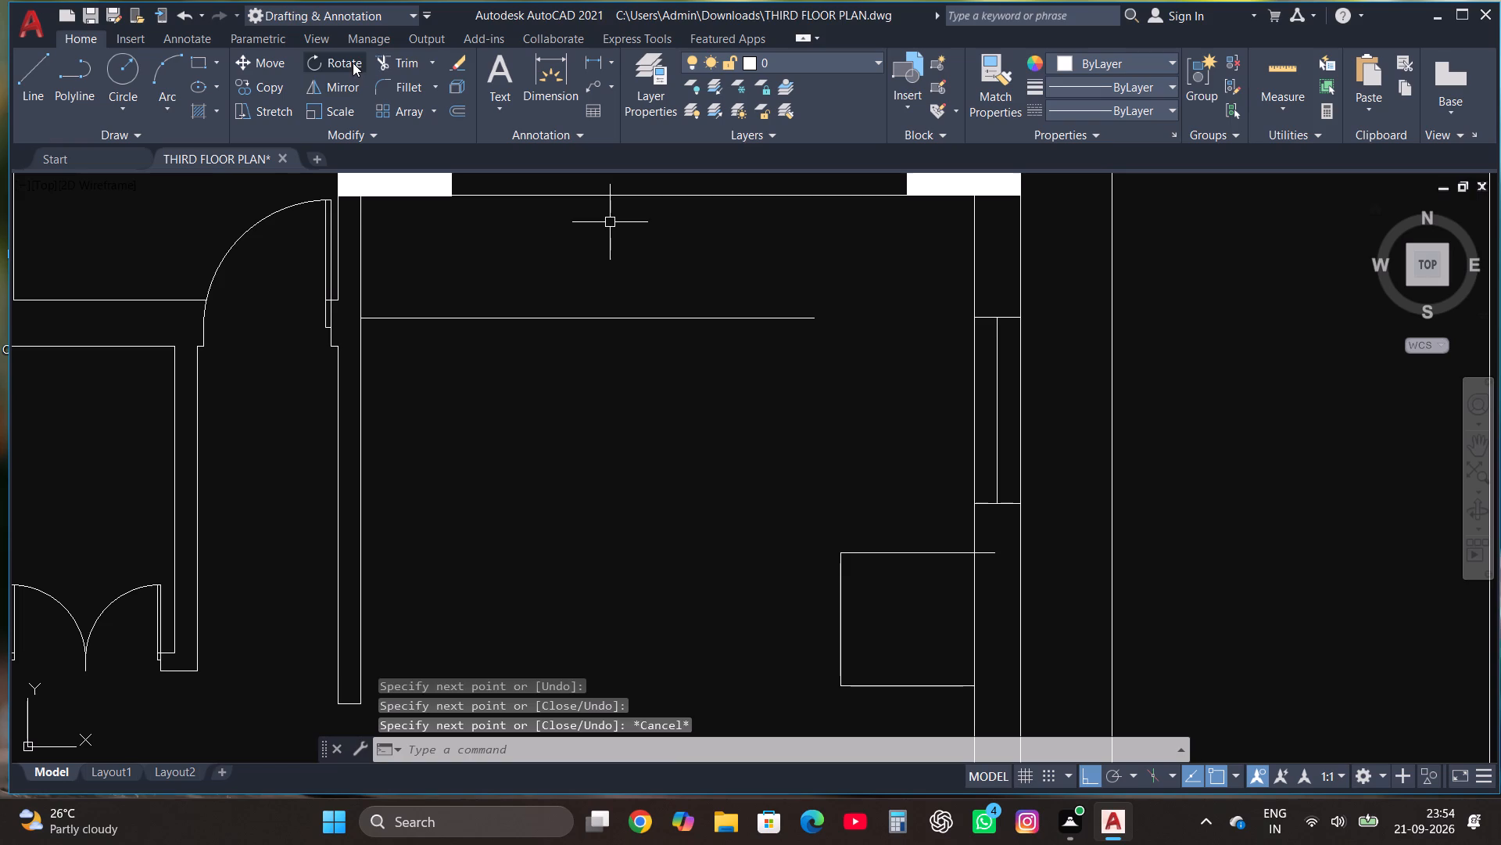
click(402, 59)
click(991, 554)
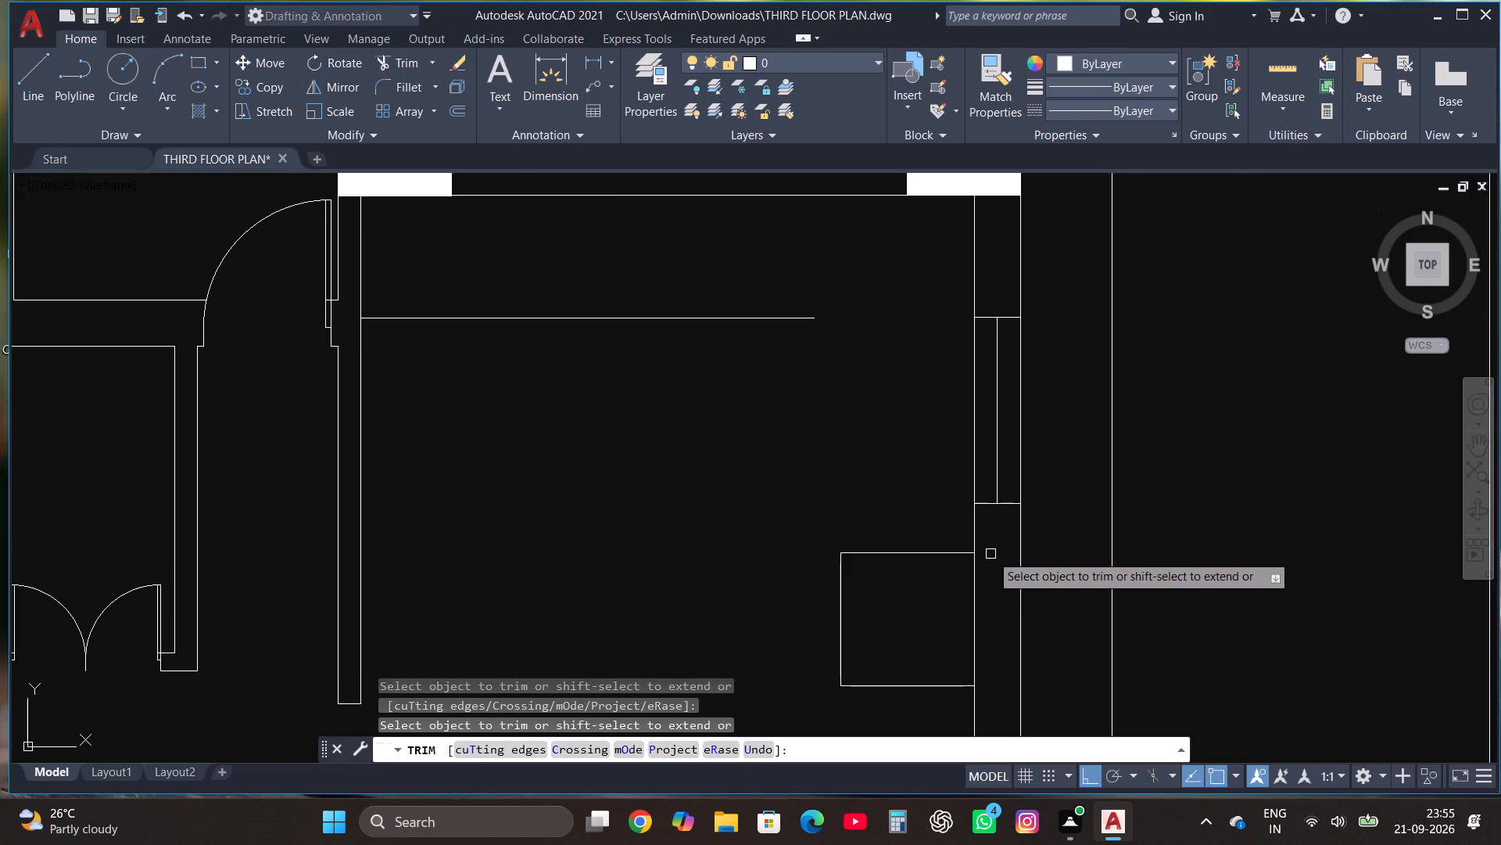
key(Escape)
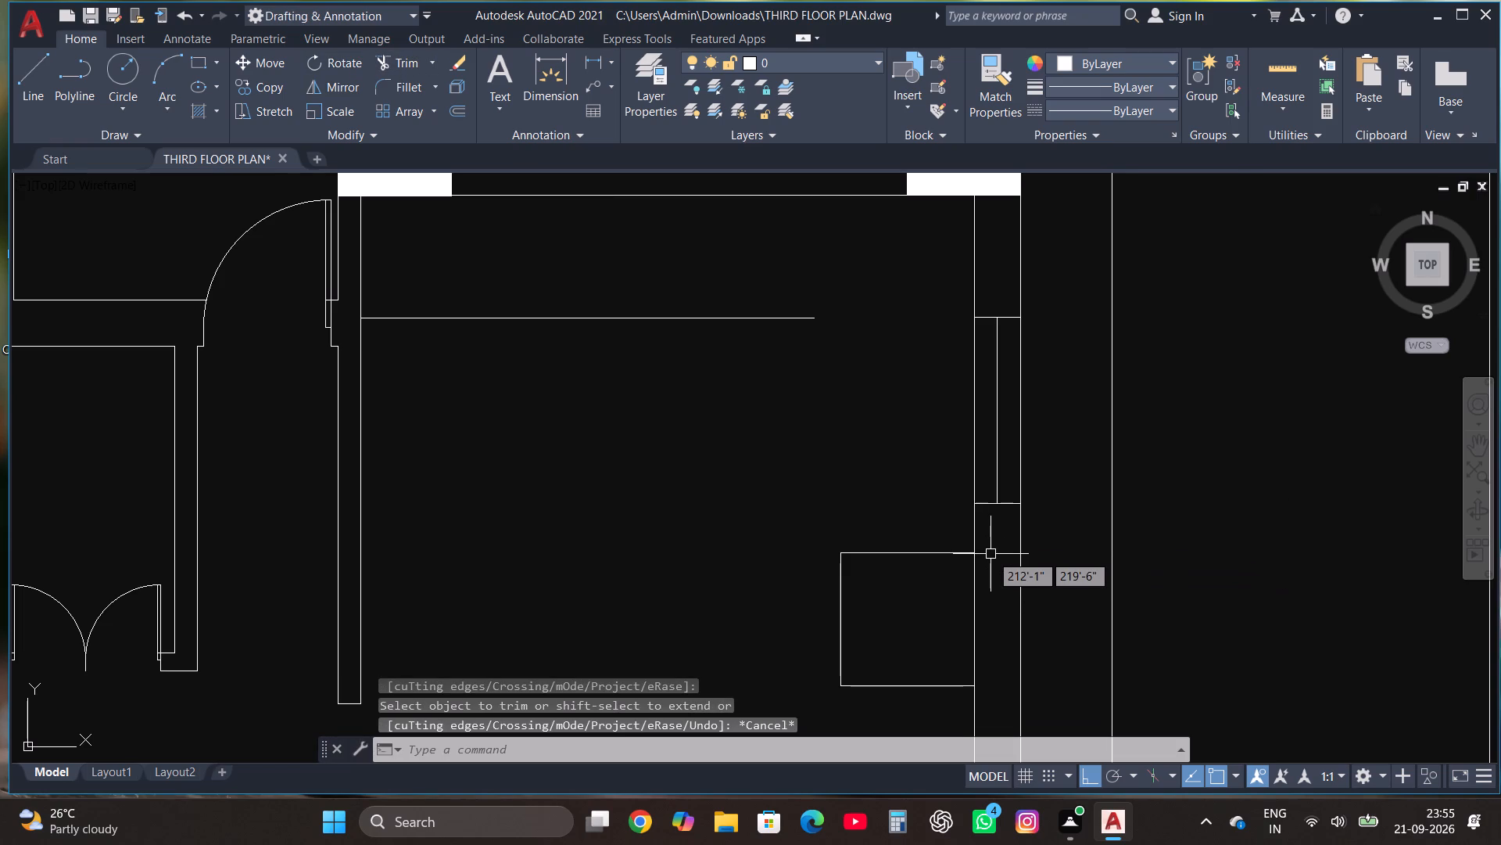
Draw a vertical line inside the box just right of its left edge, trimming the overhang above the box.
click(34, 76)
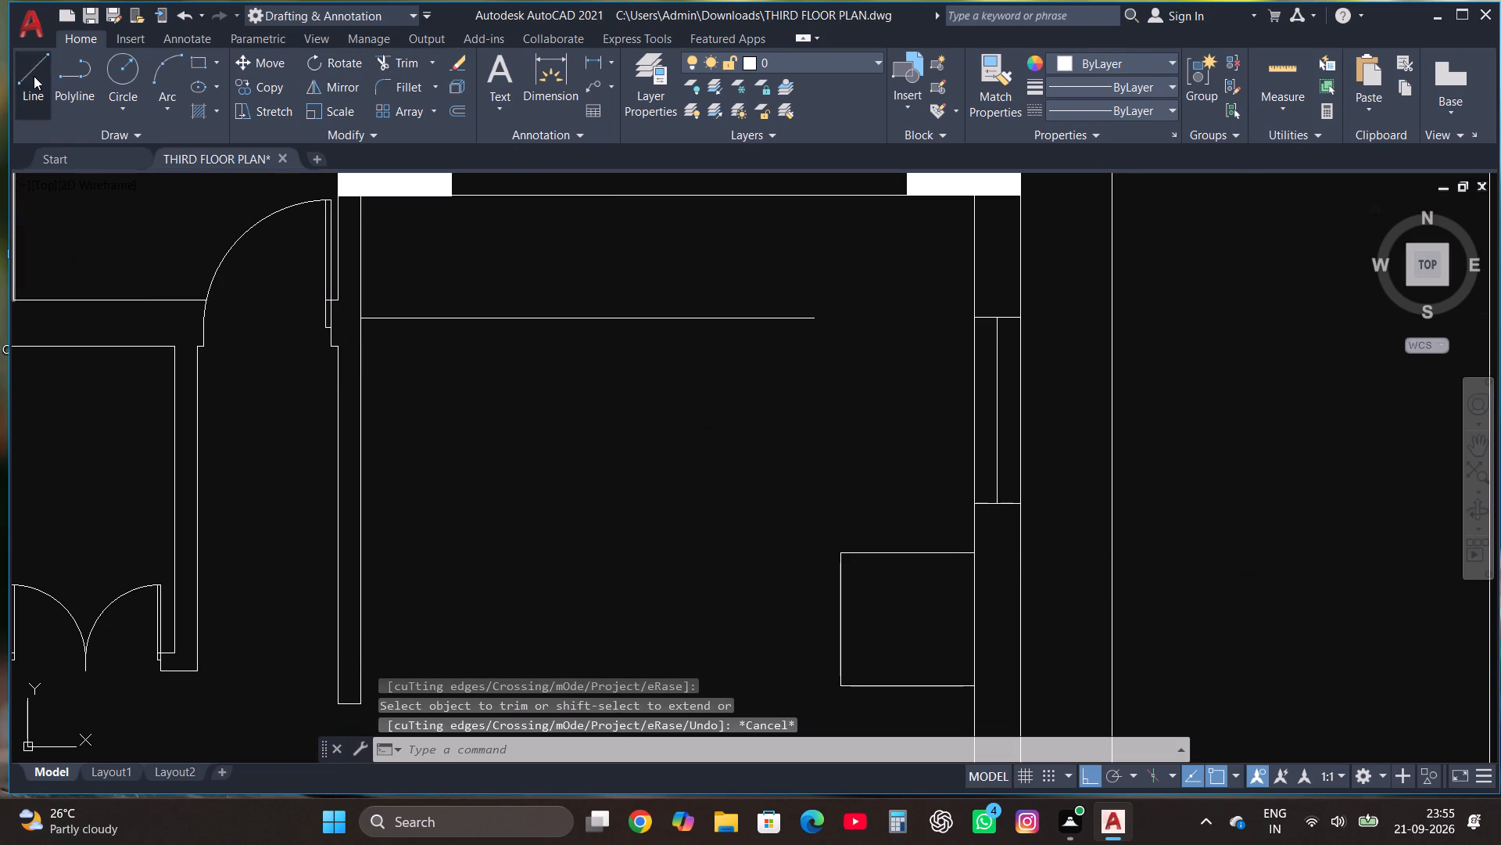
click(847, 689)
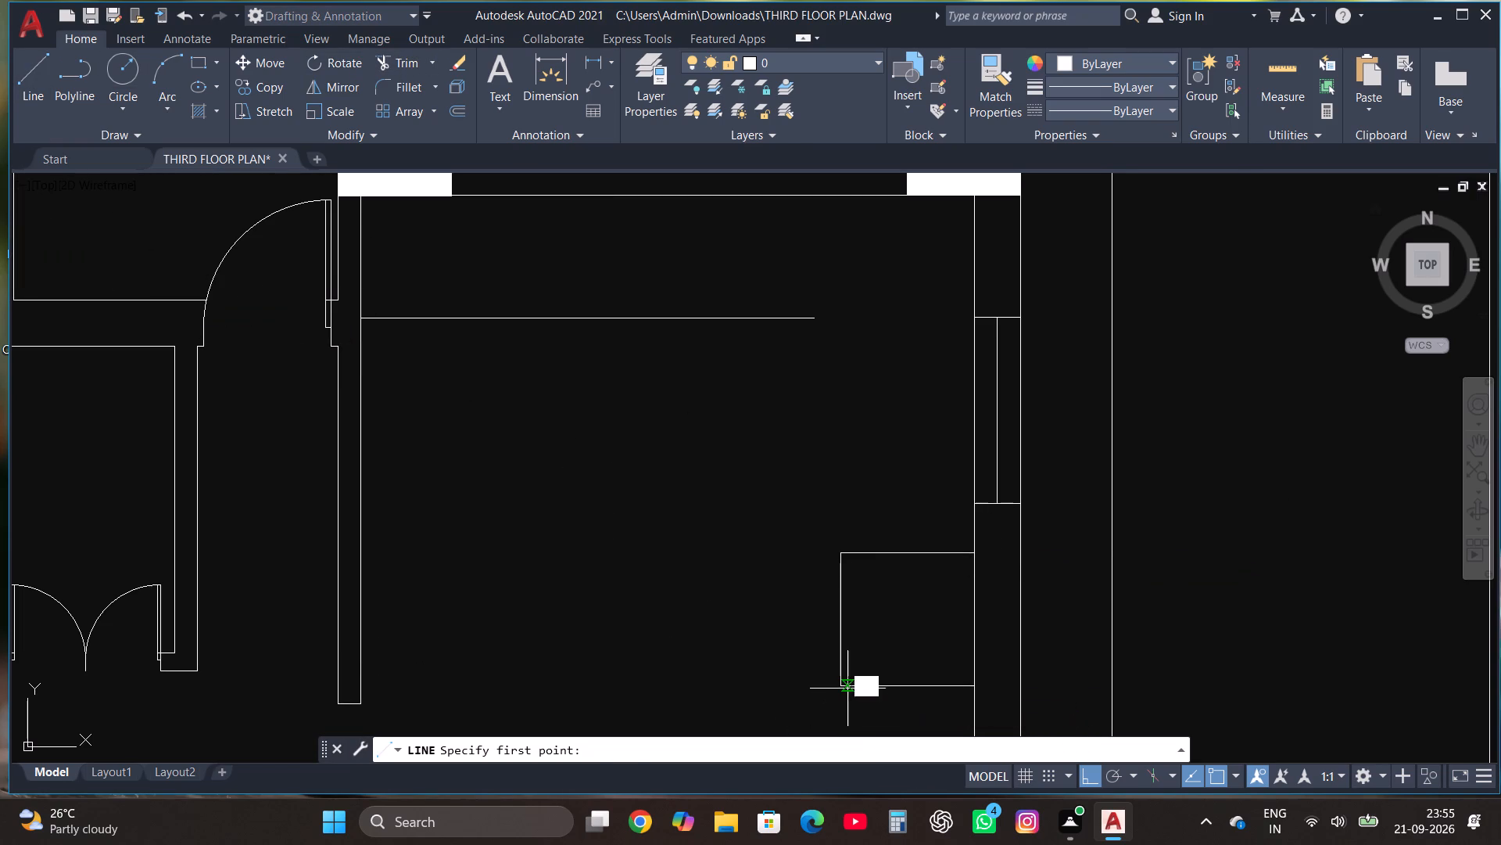
click(847, 544)
key(Escape)
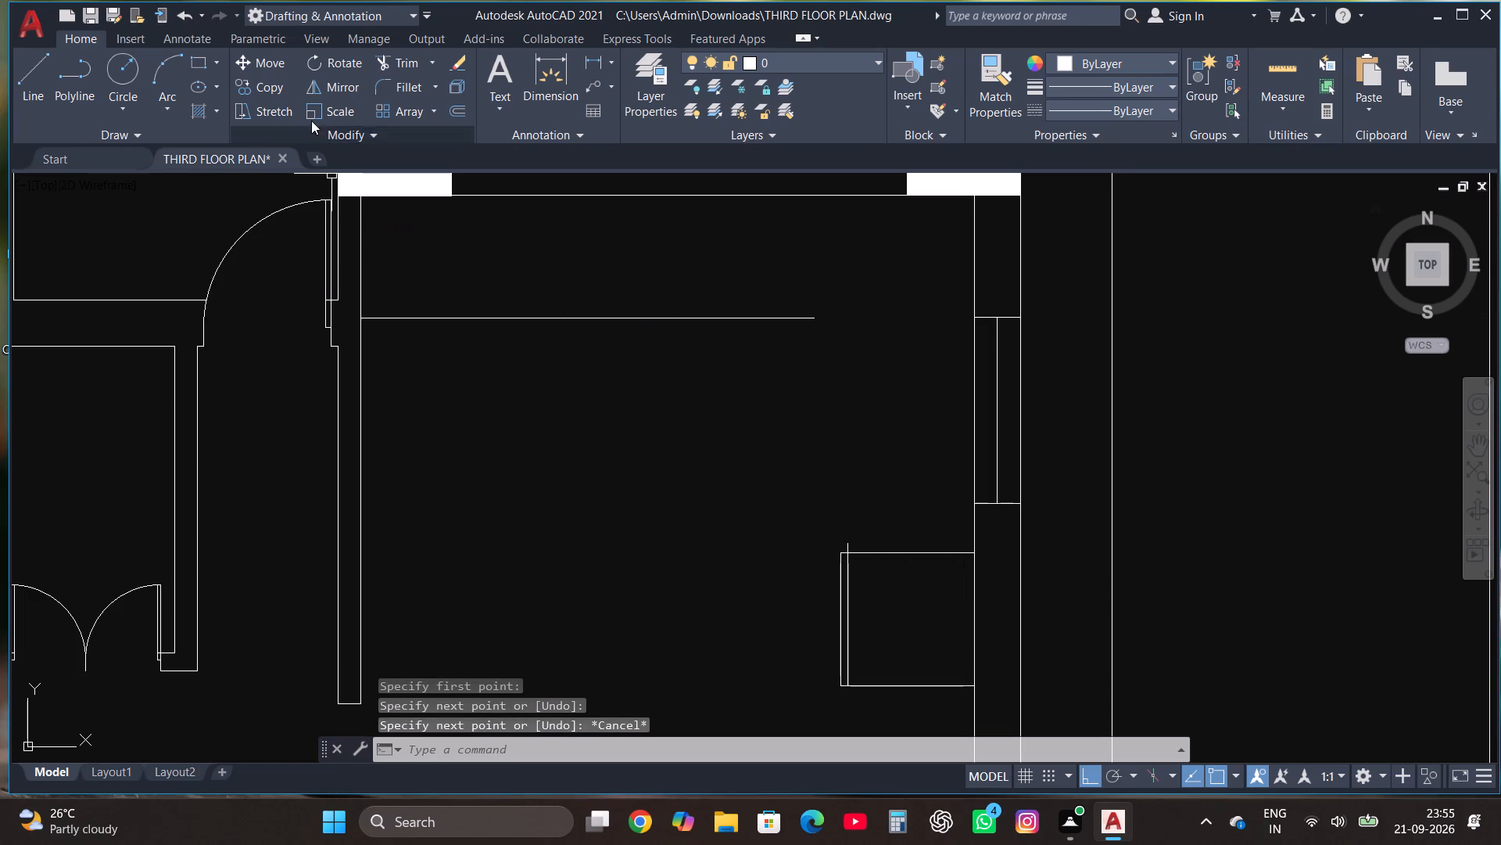
click(401, 67)
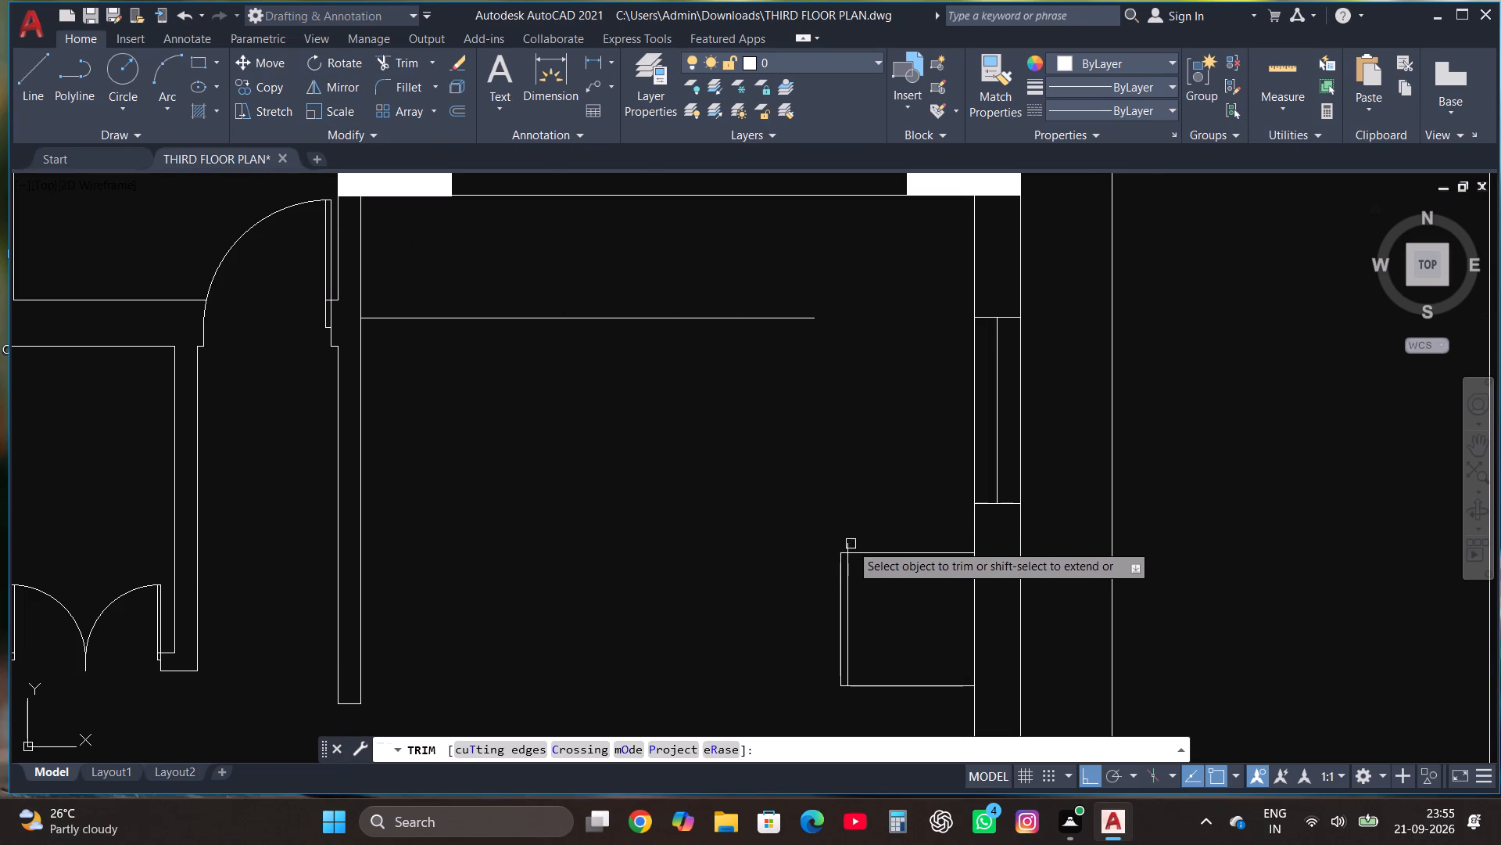
click(848, 544)
key(Escape)
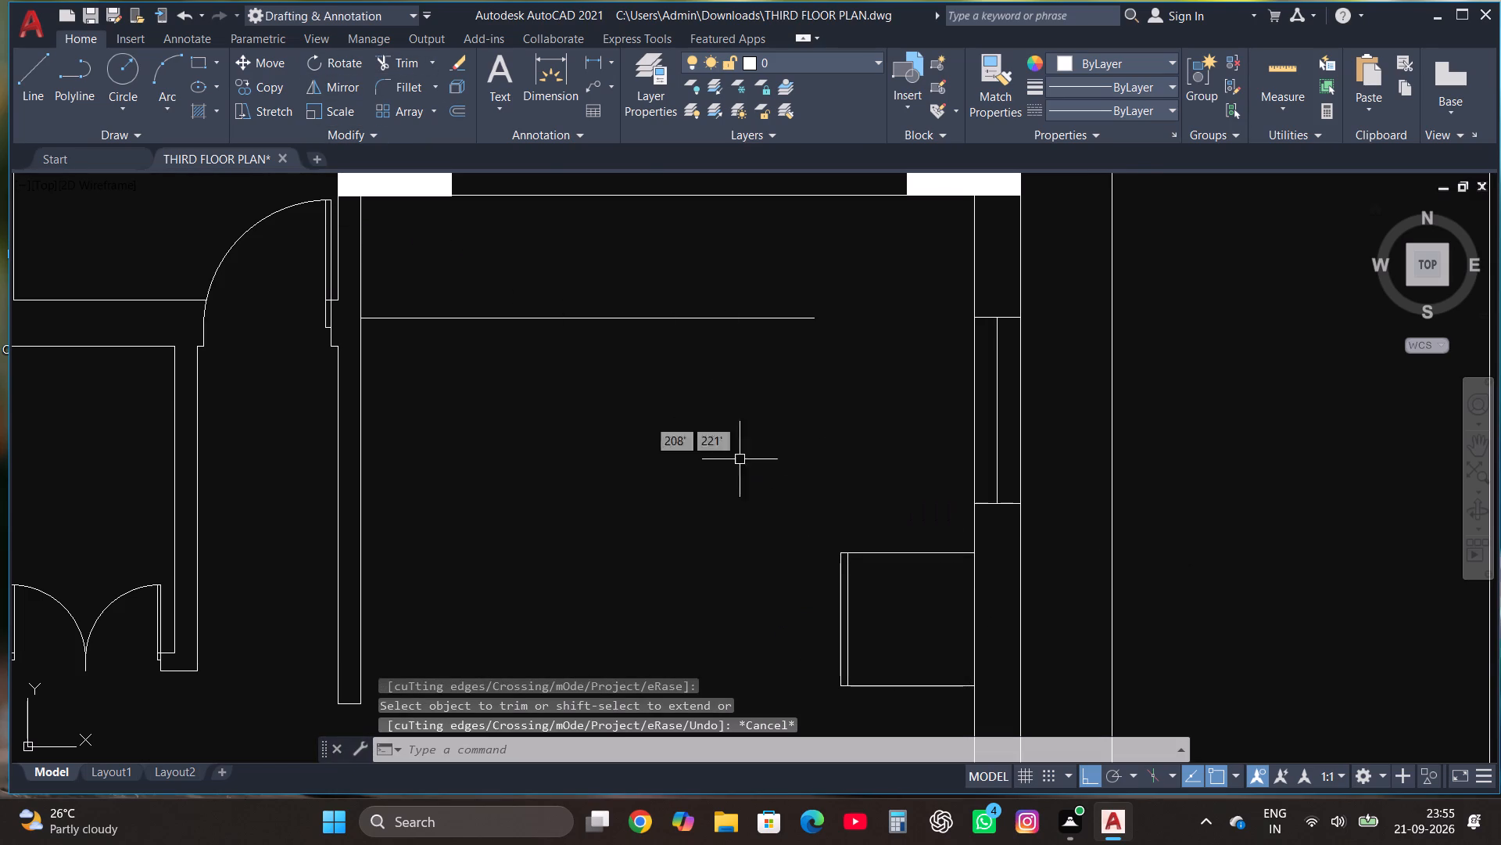
From the right wall's inner face just above the box, draw a line 2' left, continuing about 3' up.
click(43, 92)
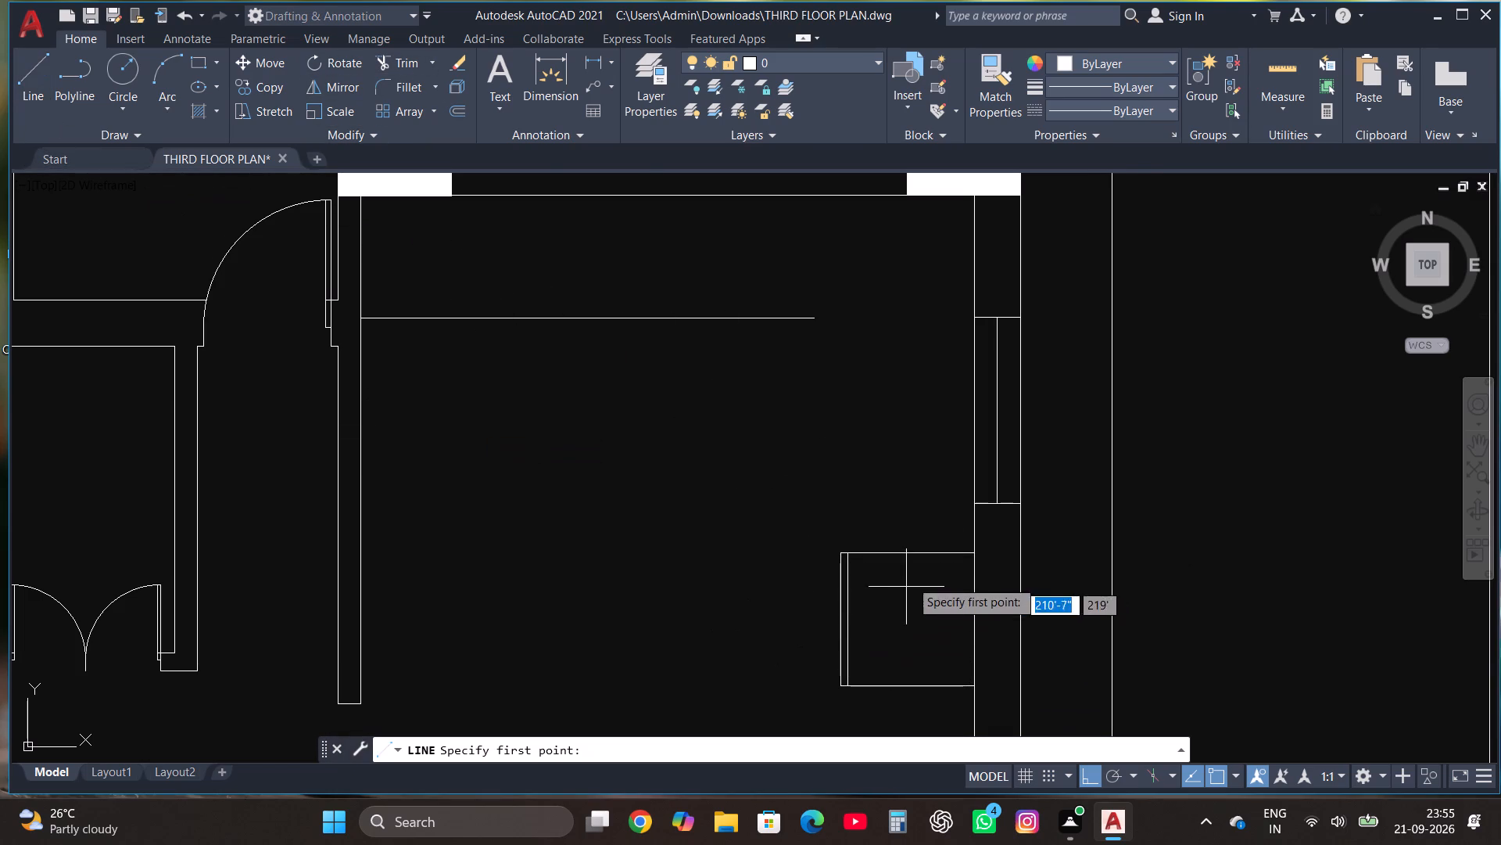
click(972, 542)
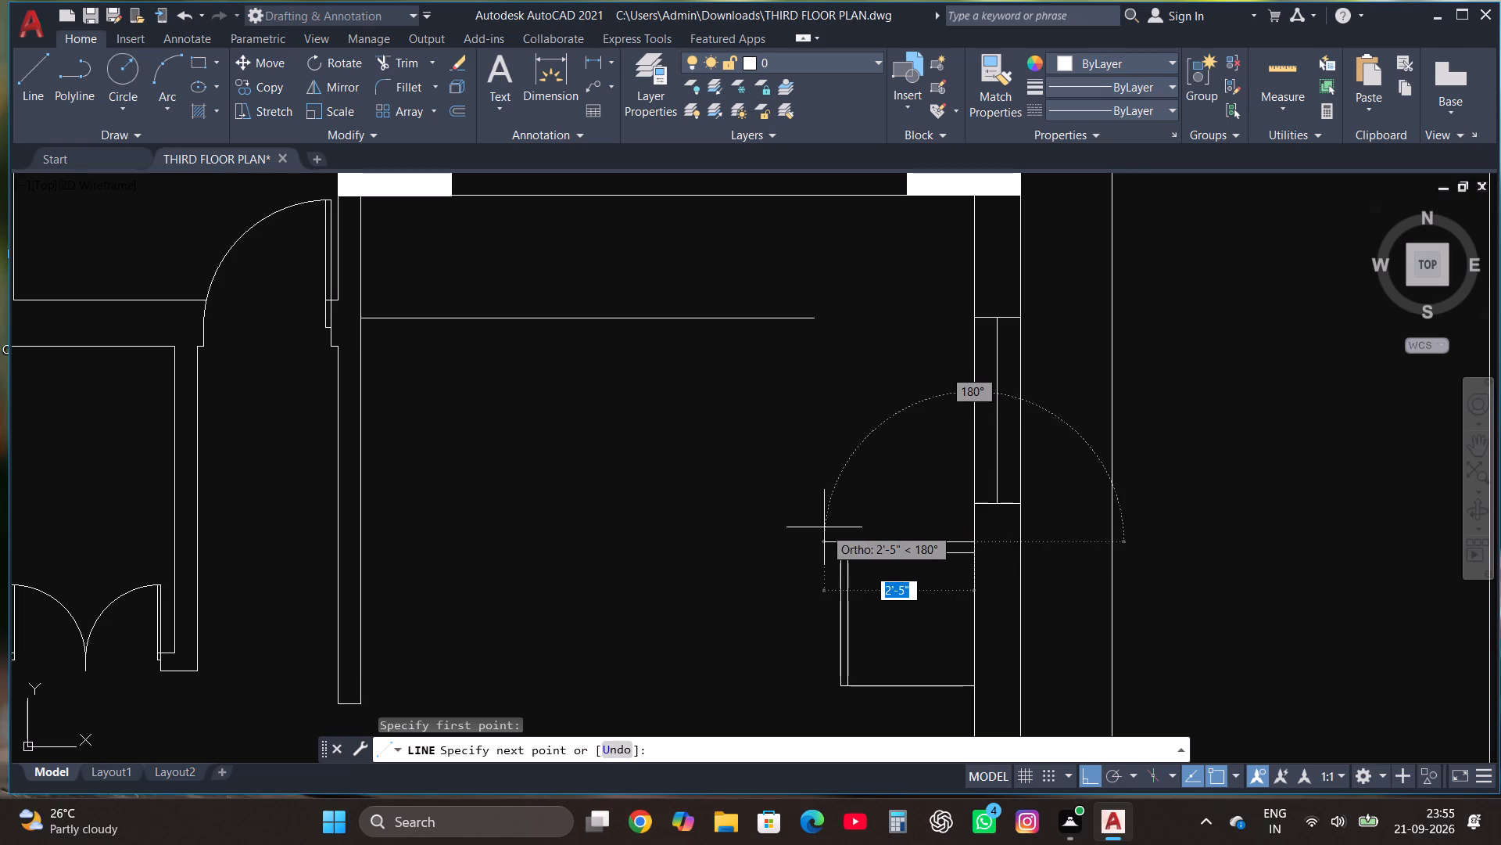
text(2')
key(Return)
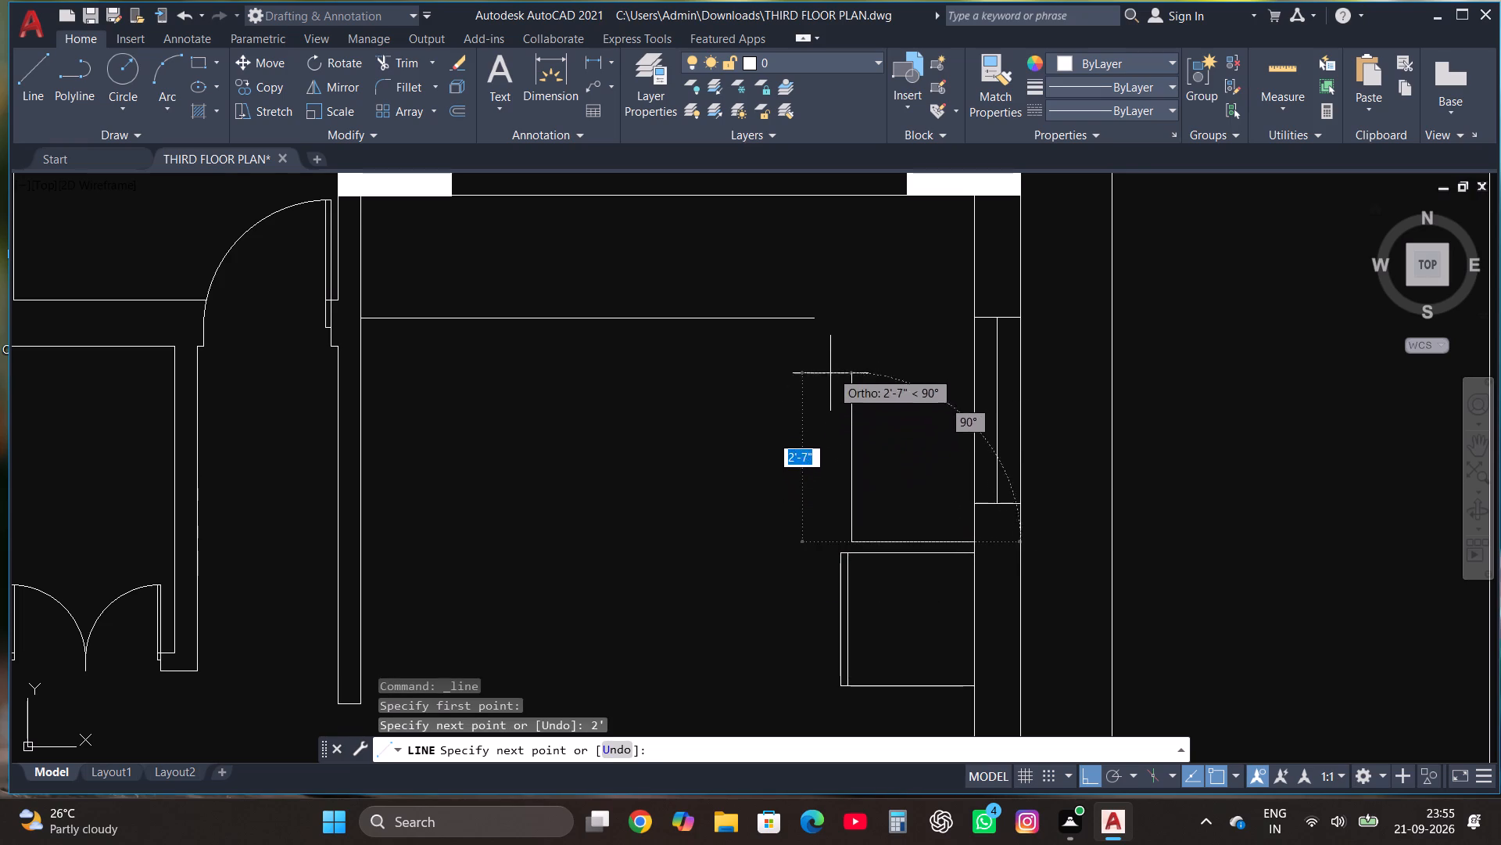
click(833, 352)
key(Escape)
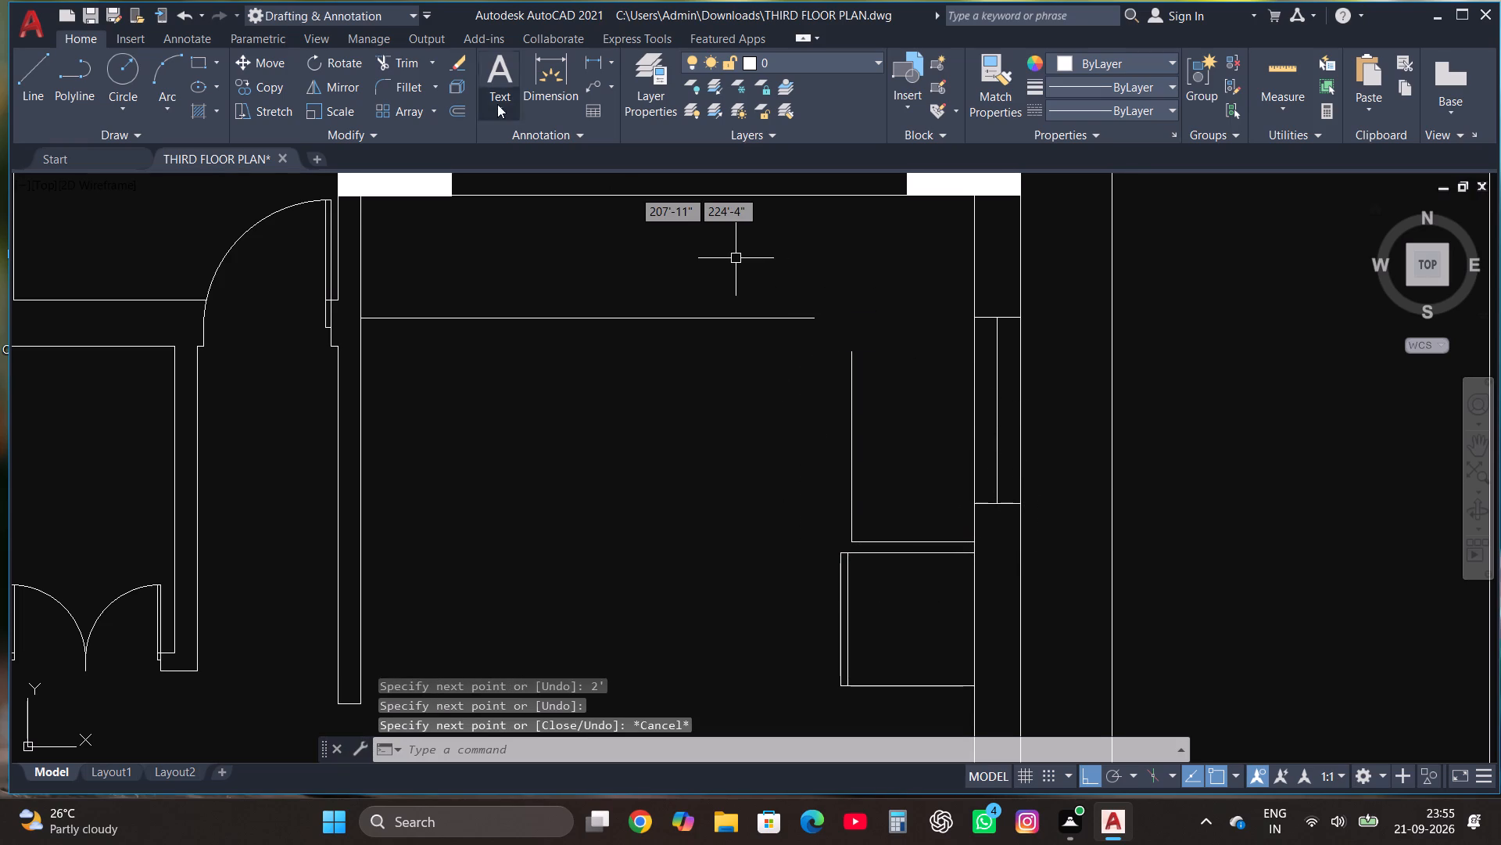
Fillet the new vertical line with the upper horizontal line to close their corner.
click(394, 80)
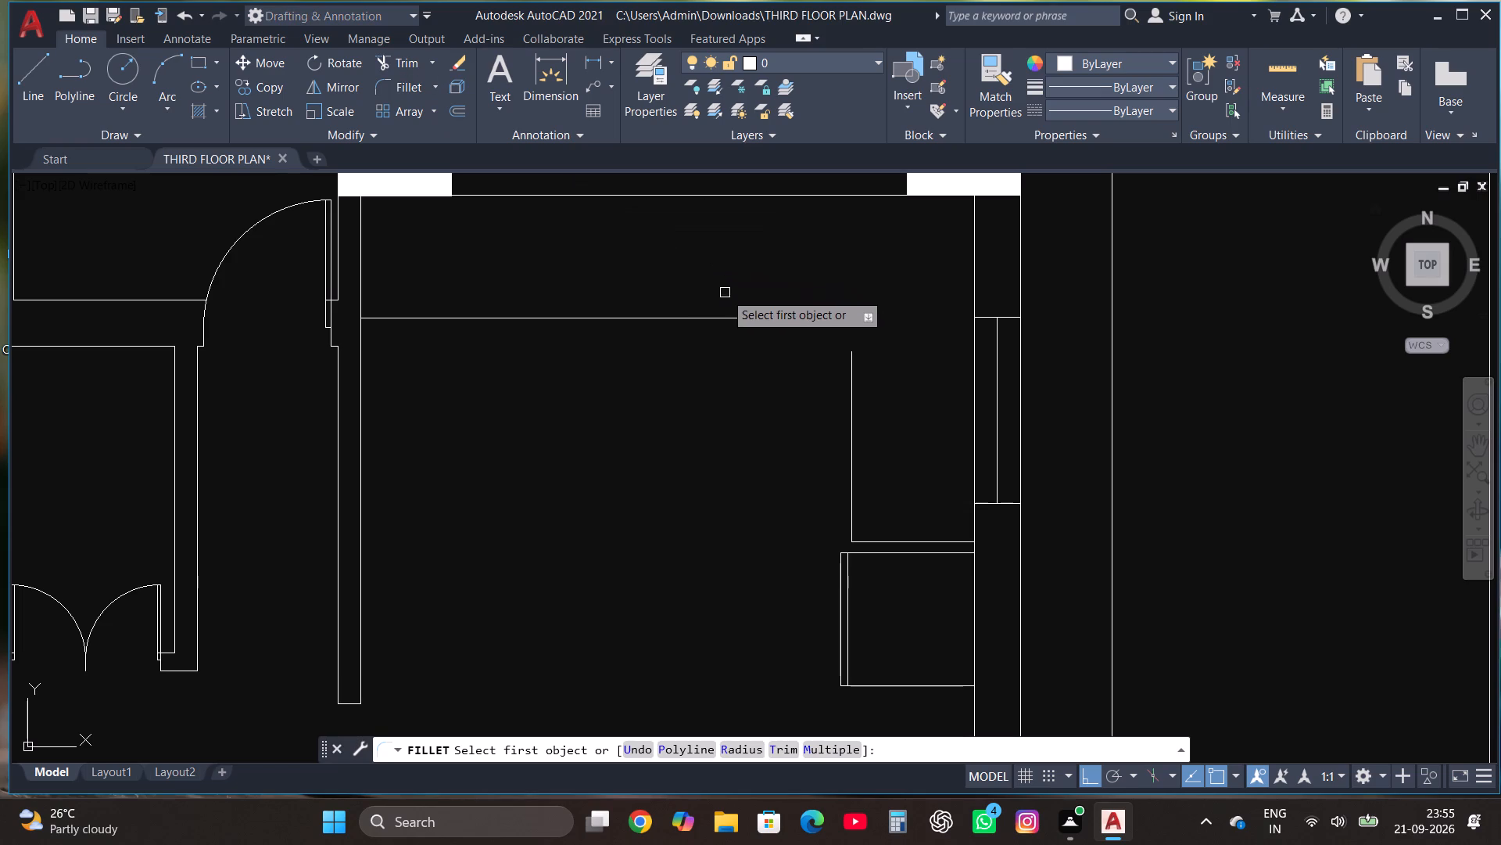
click(757, 316)
click(853, 412)
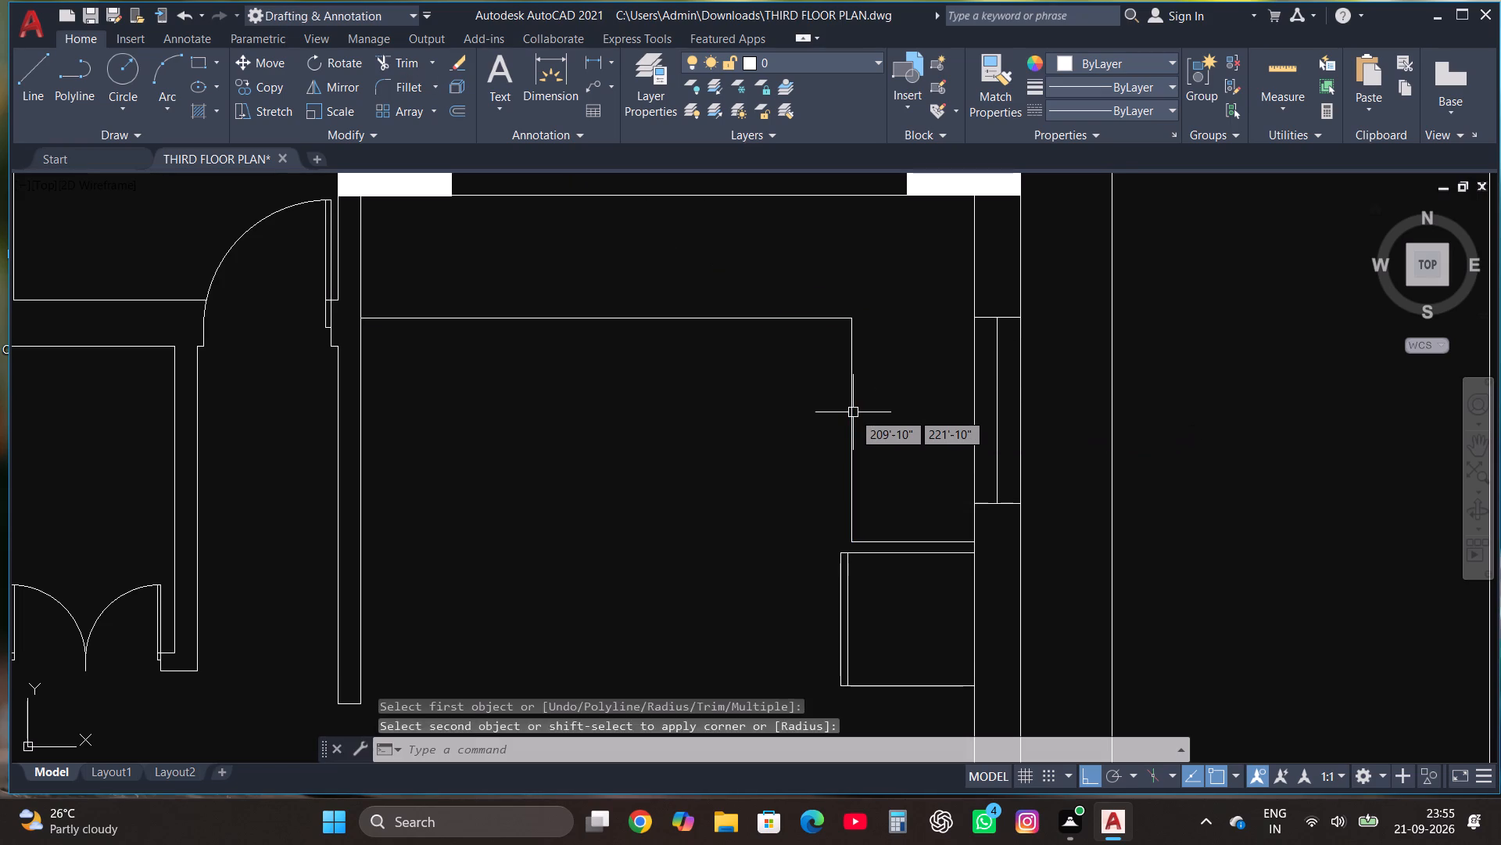
key(Escape)
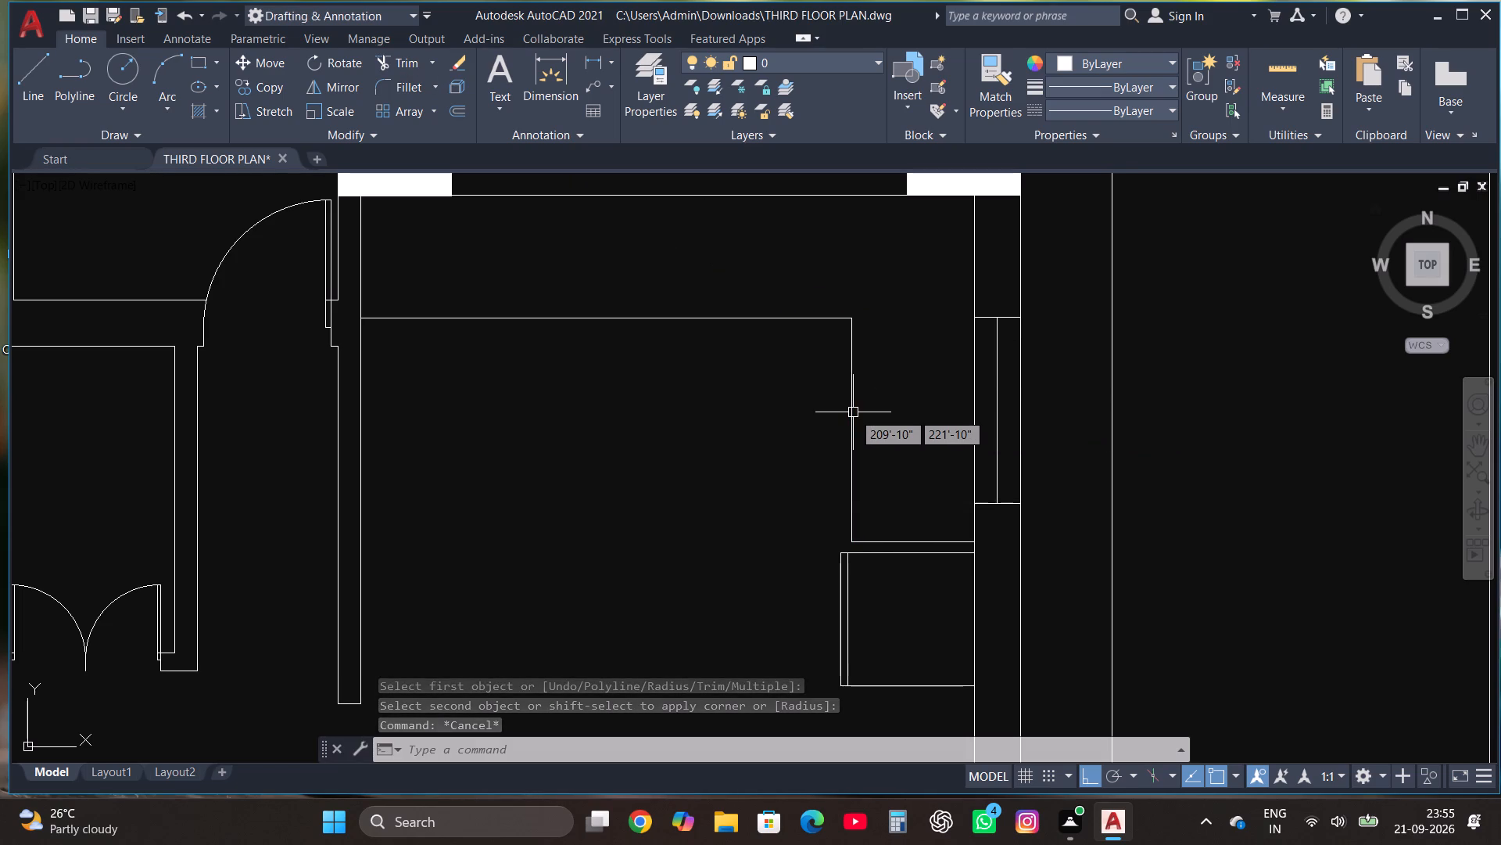
Draw a table rectangle about 3'-3" wide and 1'-10" high in the middle of the upper right room.
scroll(853, 412, down, 3)
scroll(798, 490, up, 2)
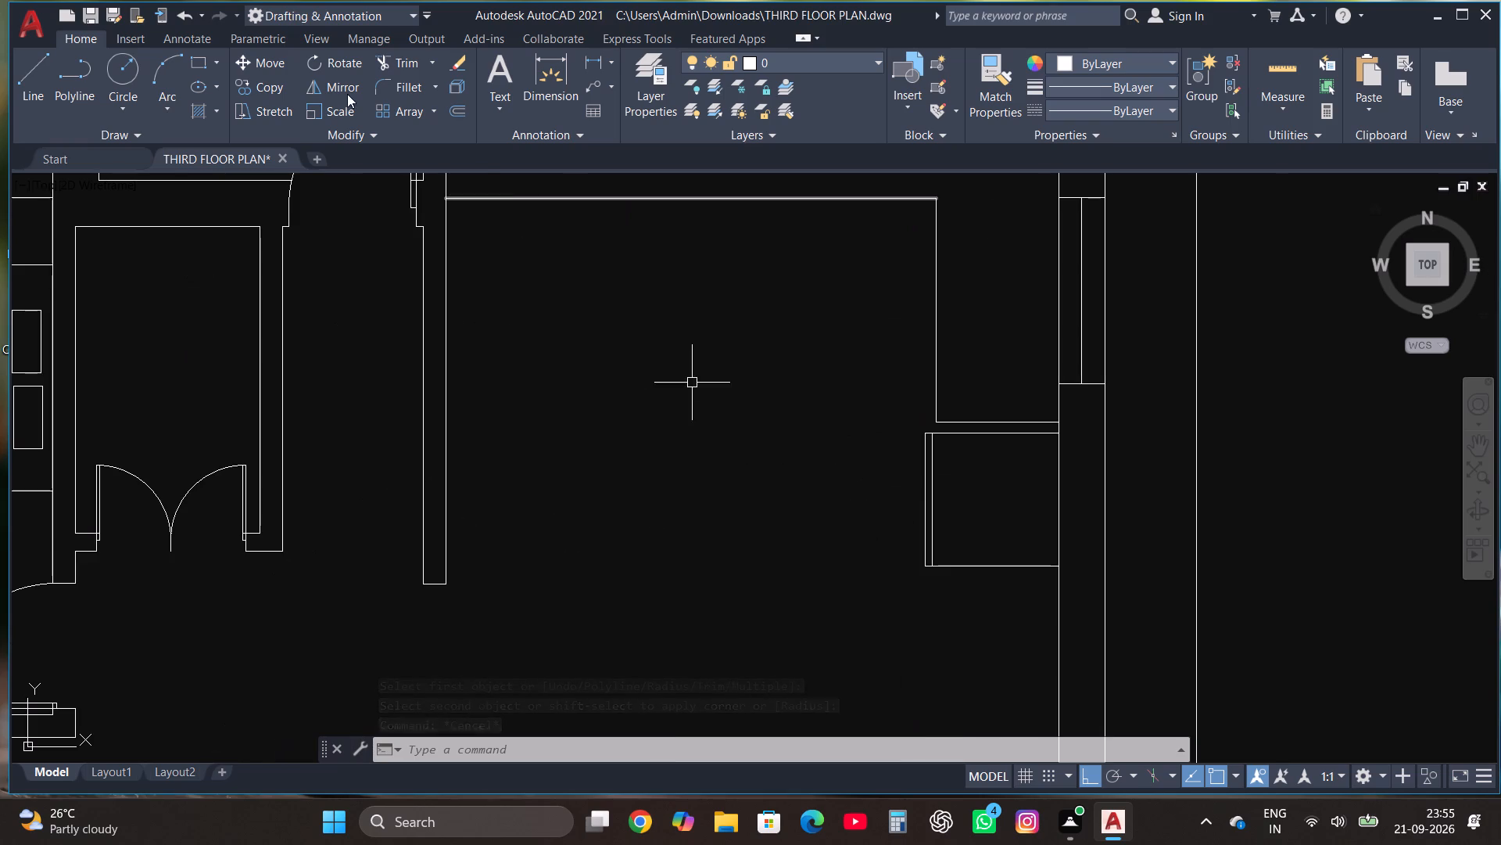
click(201, 60)
scroll(932, 637, down, 1)
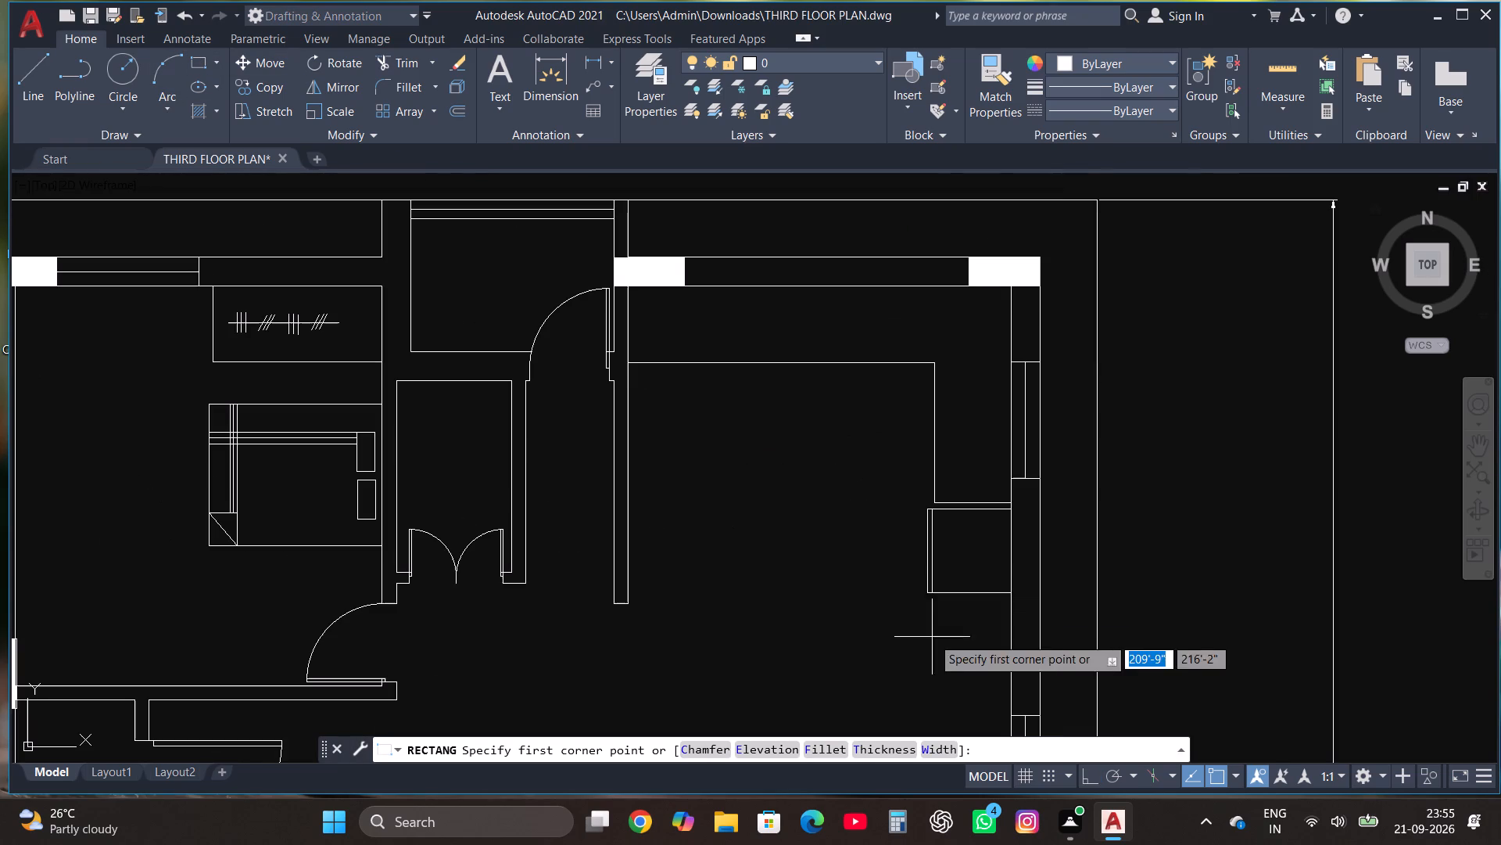
click(729, 487)
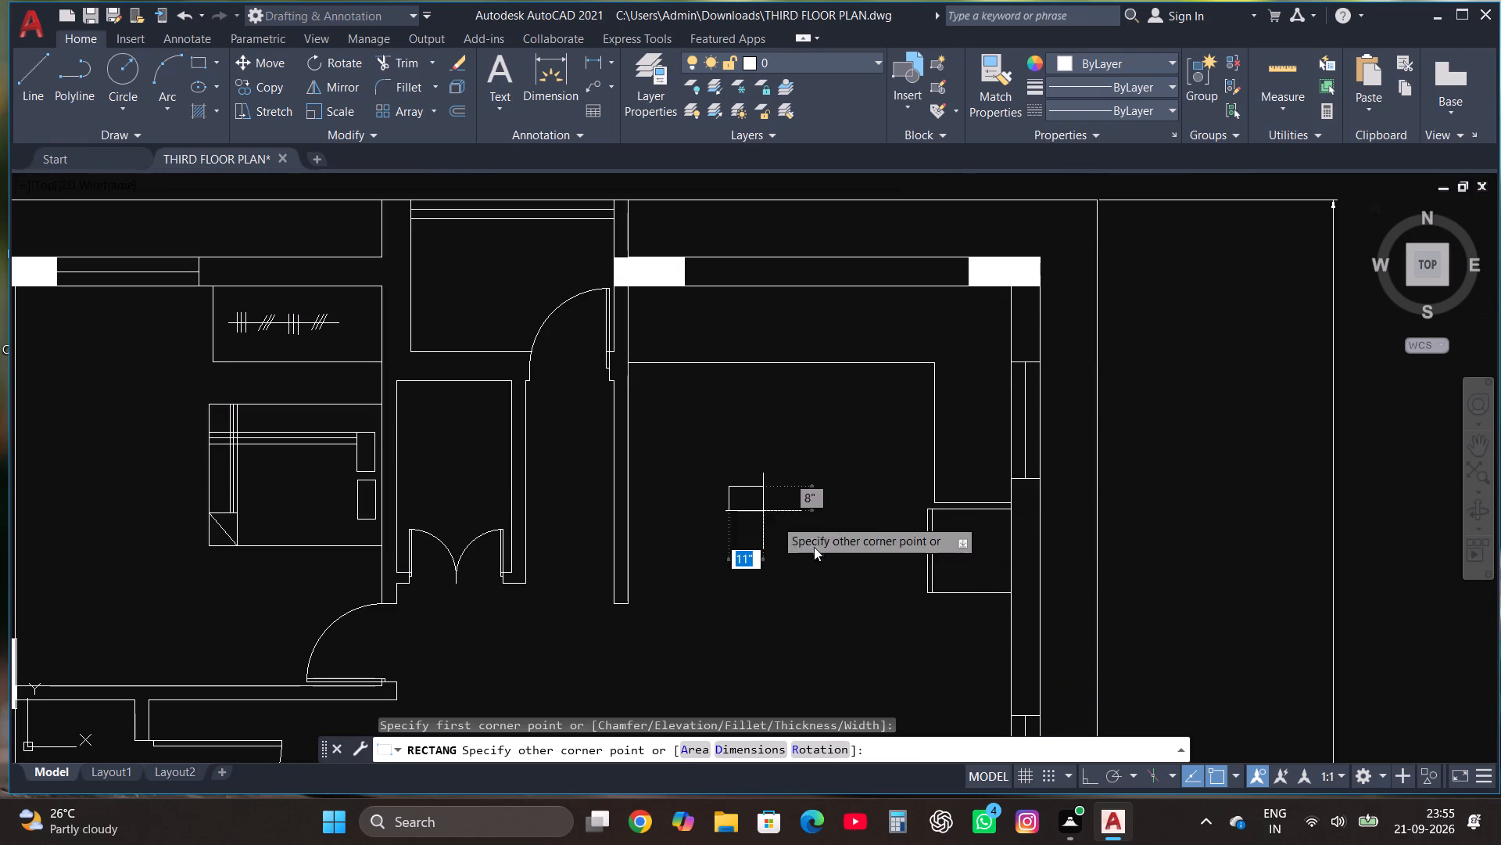
scroll(852, 556, up, 1)
click(852, 556)
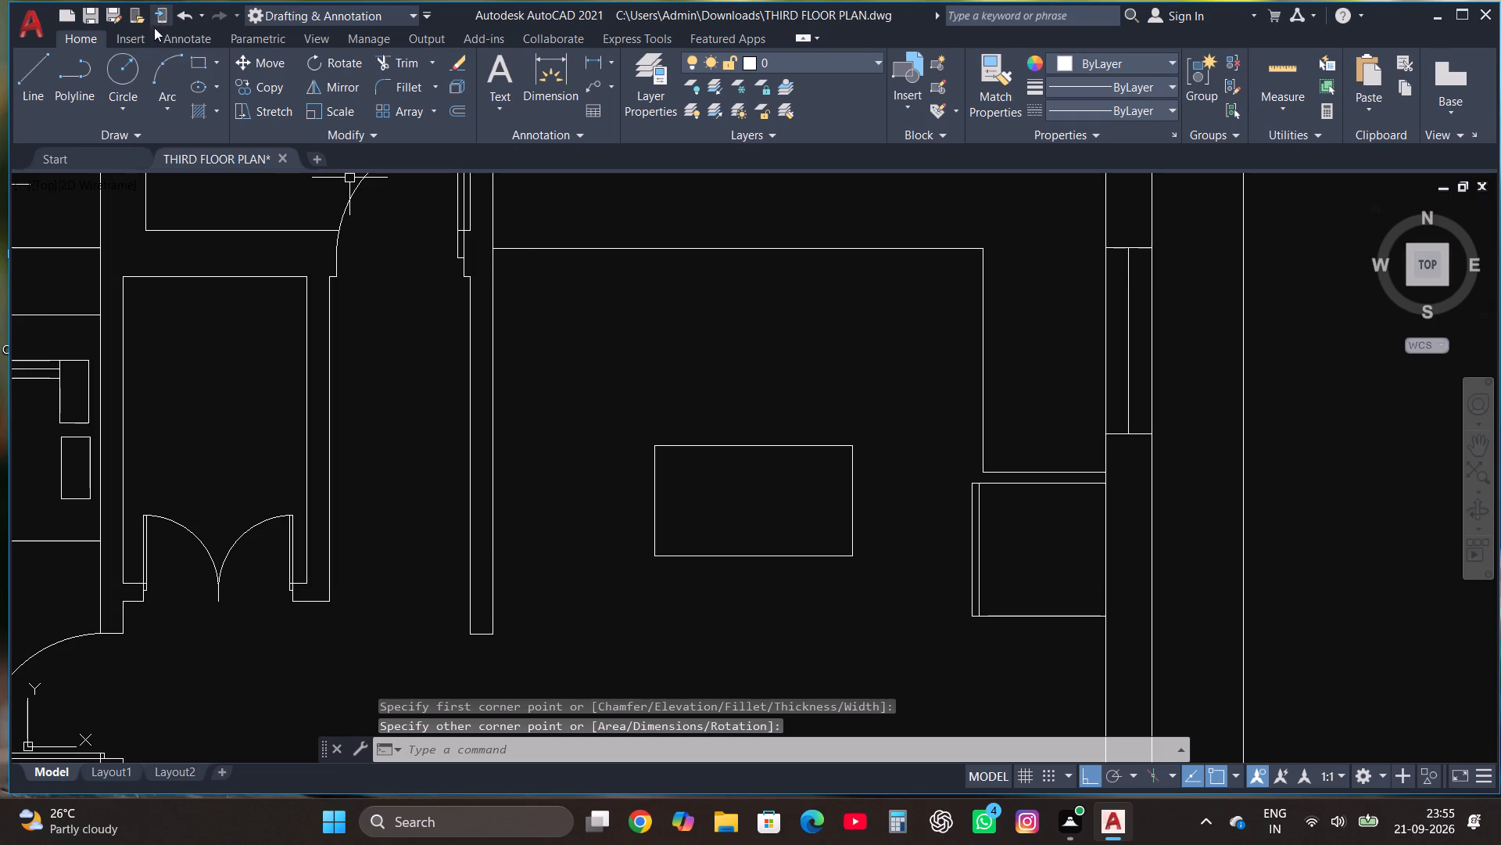
Draw a chair seat rectangle about 8" by 8" standing on the table's upper edge near its left end.
click(206, 67)
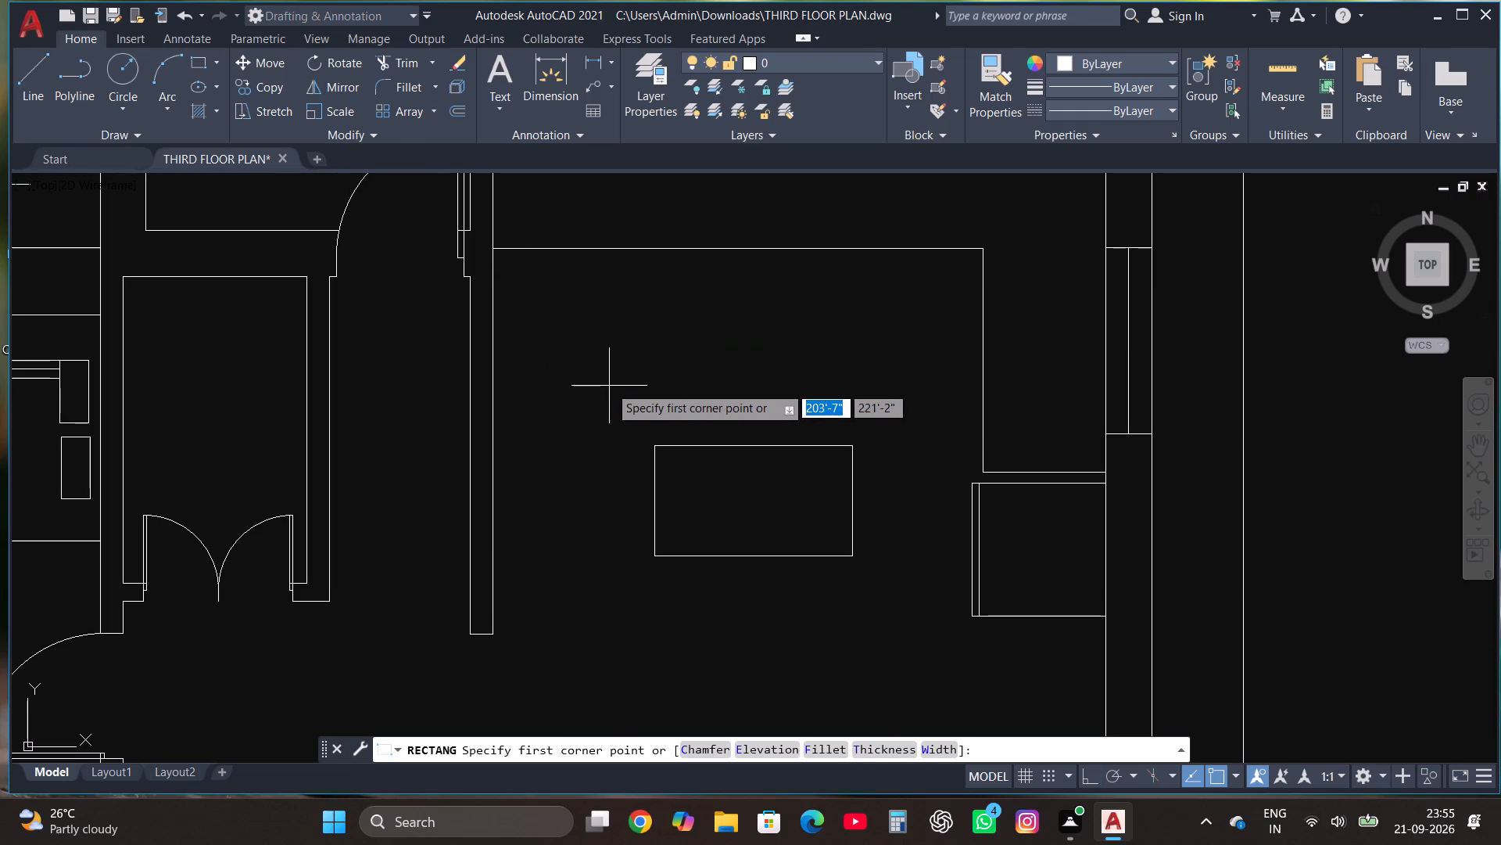
scroll(609, 386, up, 1)
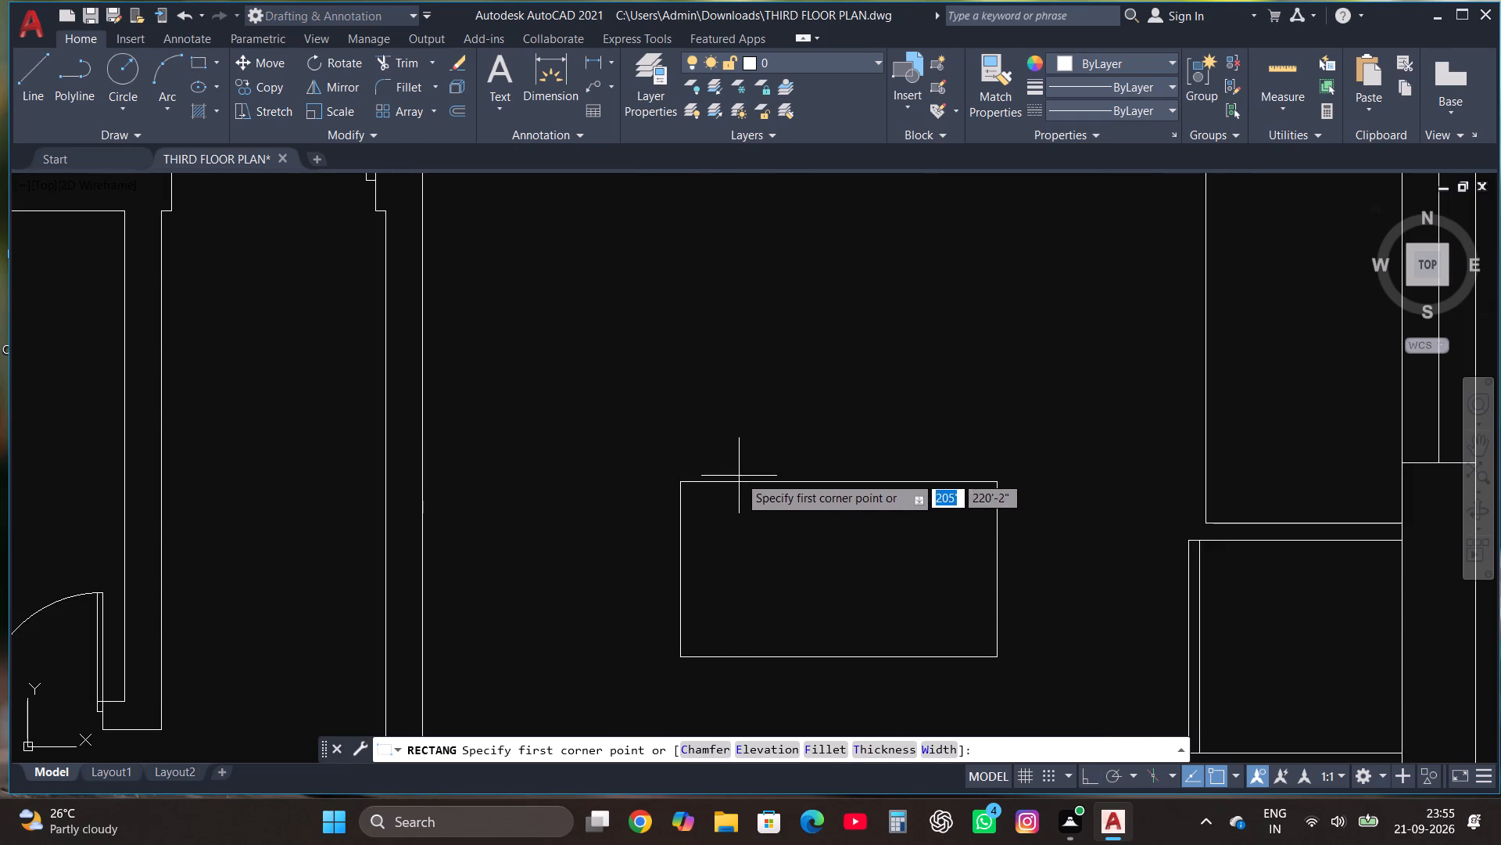
click(742, 483)
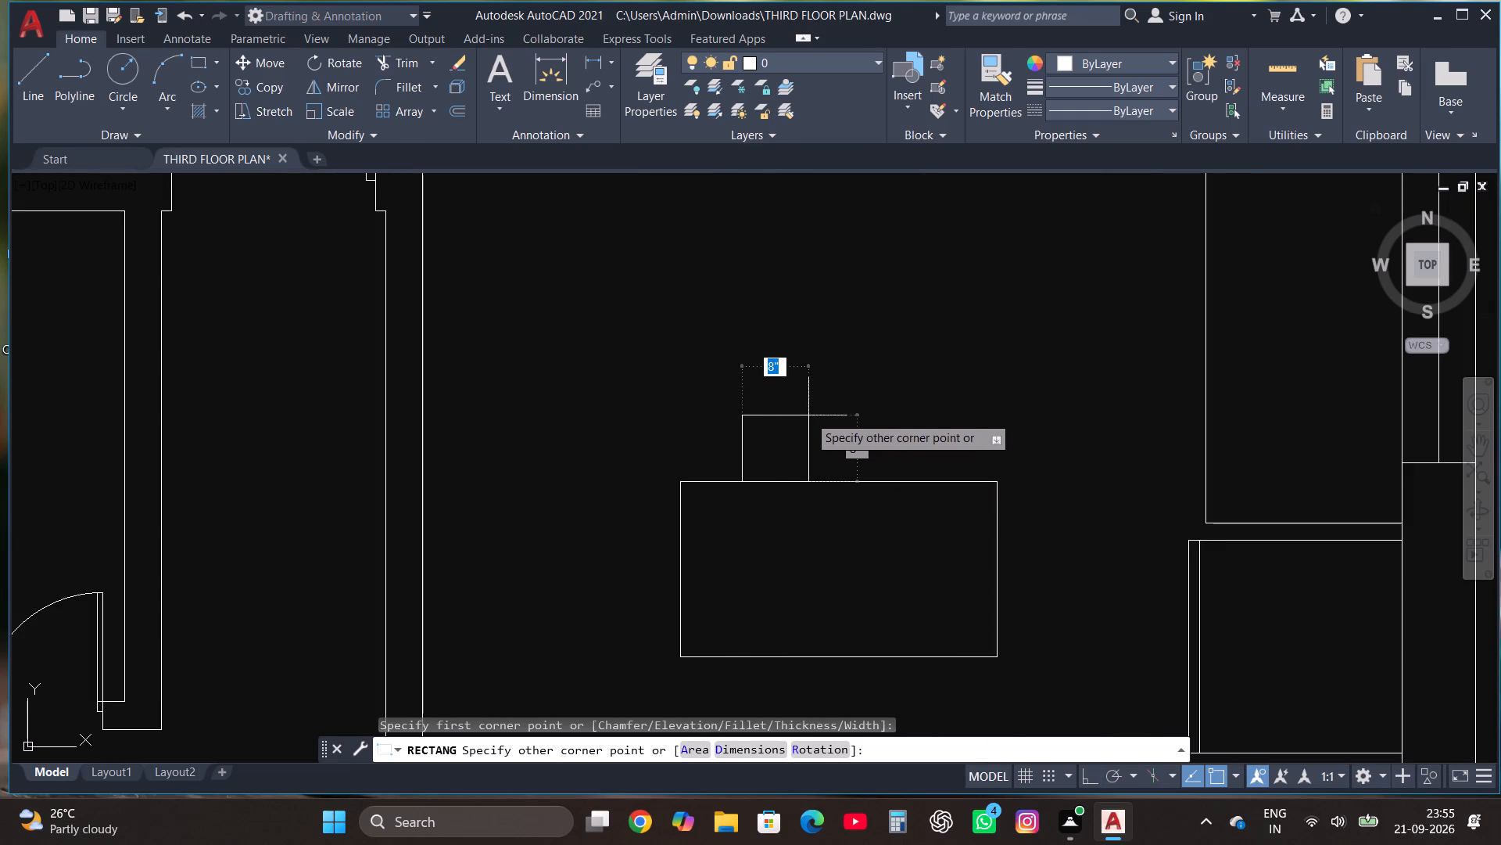
click(808, 415)
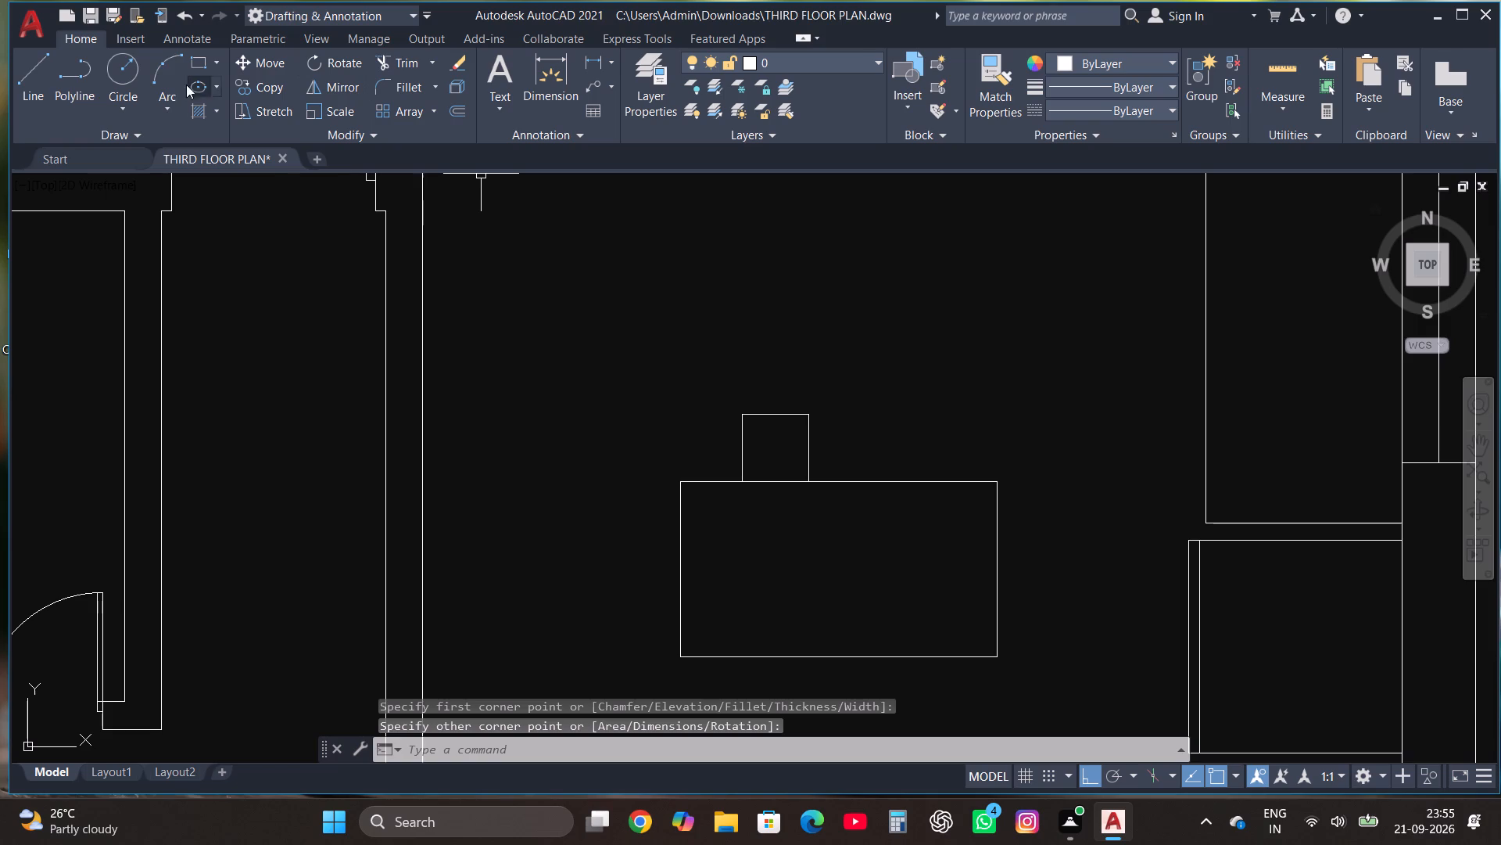
Draw a three-sided line outline around the chair seat's left, top and right sides, trimming the overhang inside the table.
click(23, 74)
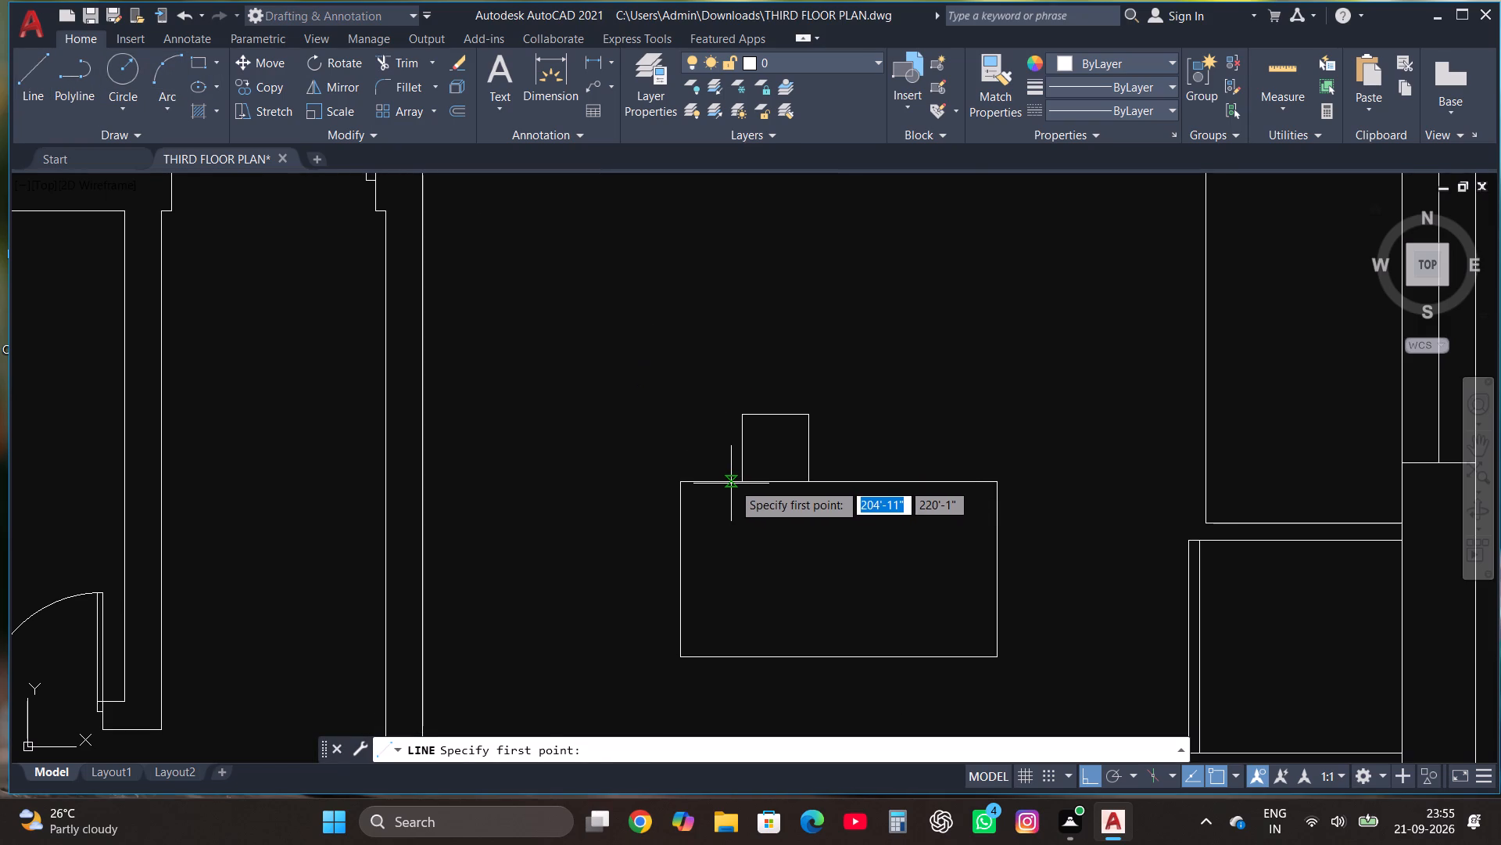
click(733, 483)
click(733, 397)
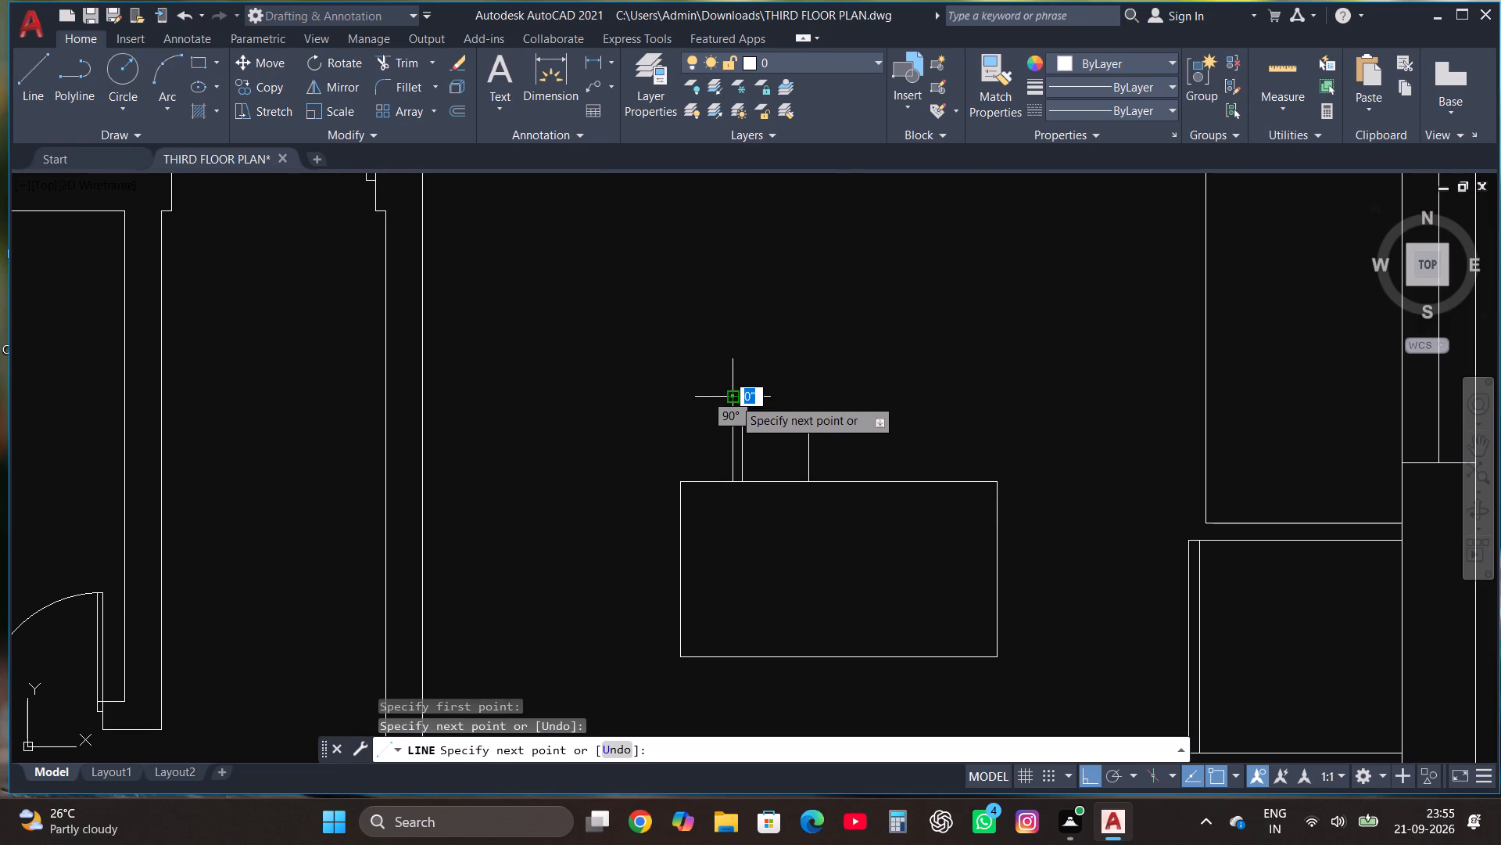
click(821, 408)
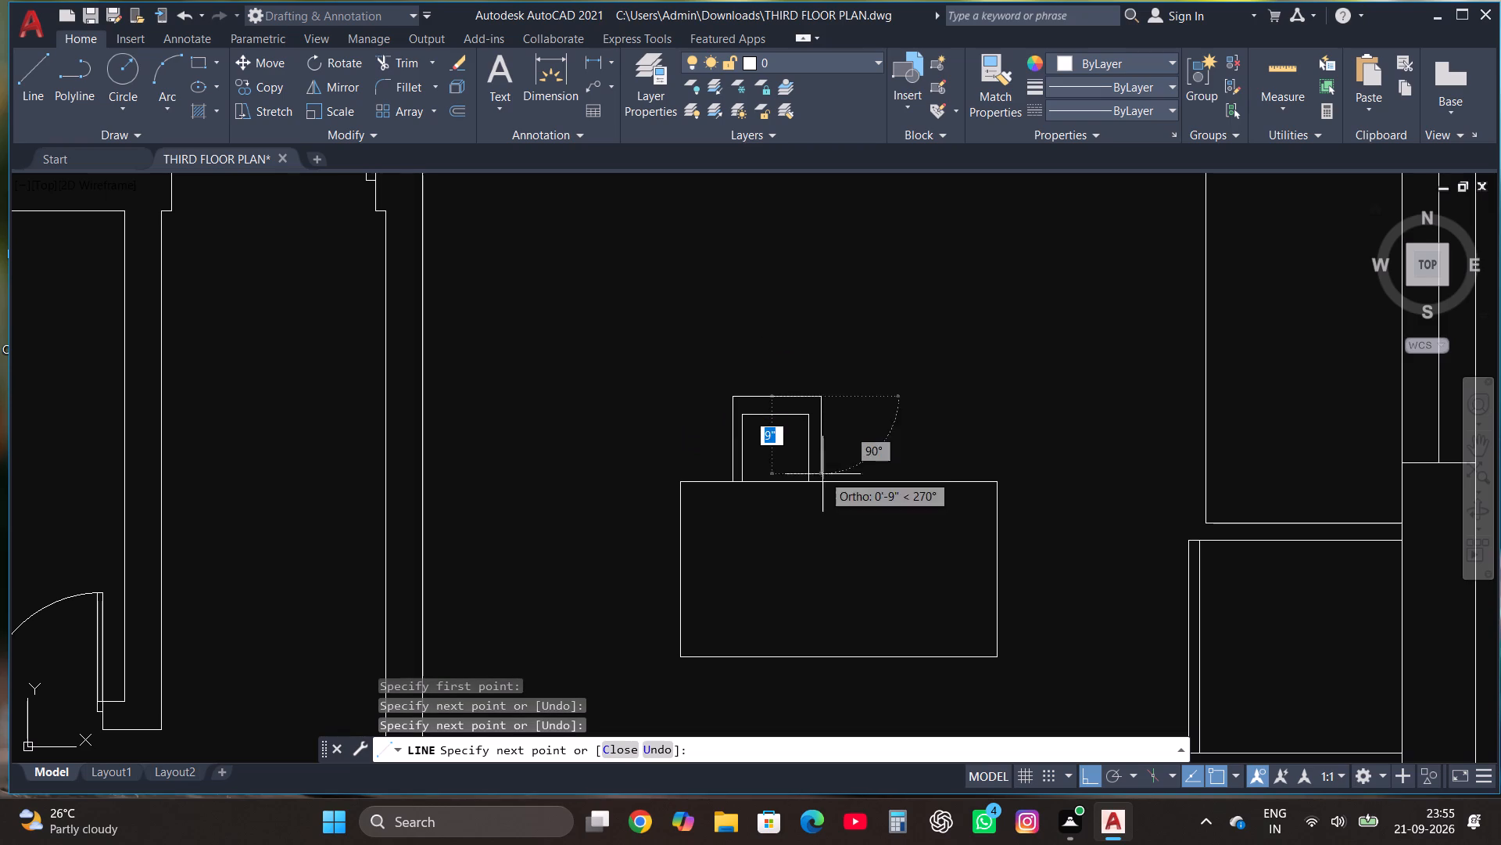
scroll(819, 486, up, 1)
click(822, 504)
key(Escape)
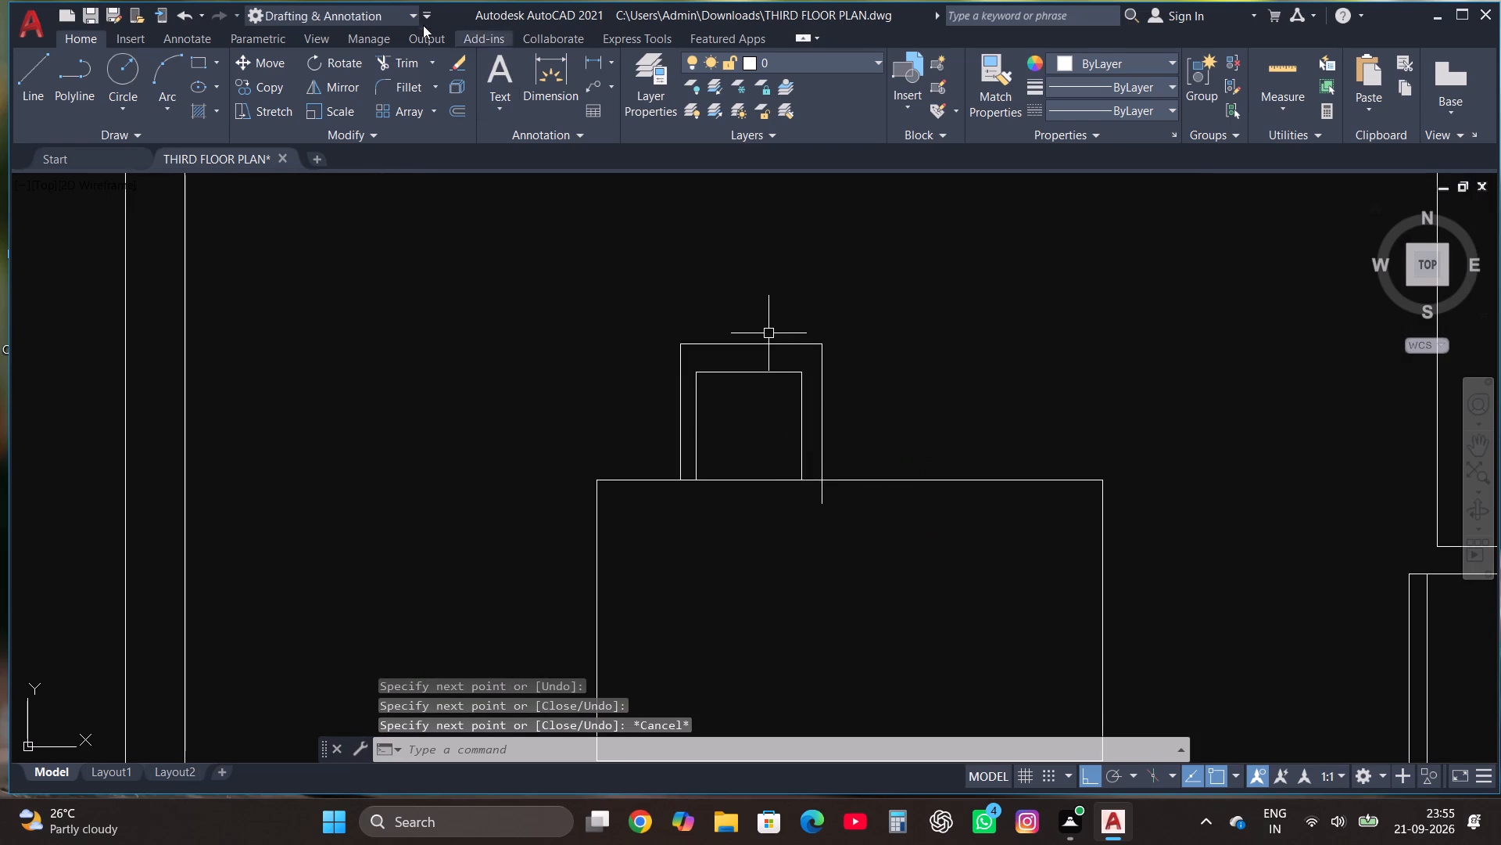
click(417, 60)
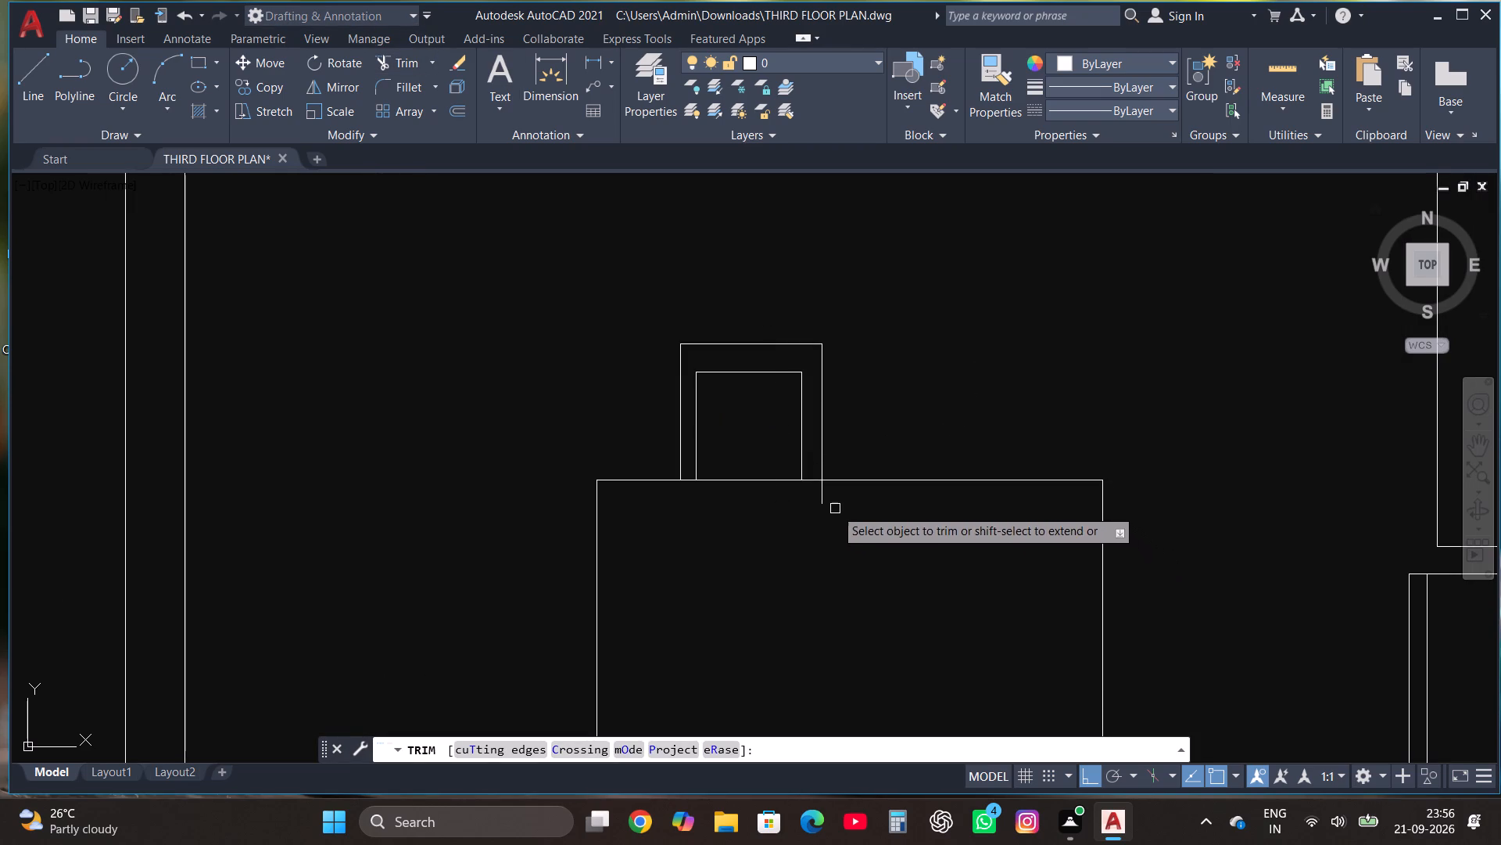
click(822, 498)
key(Escape)
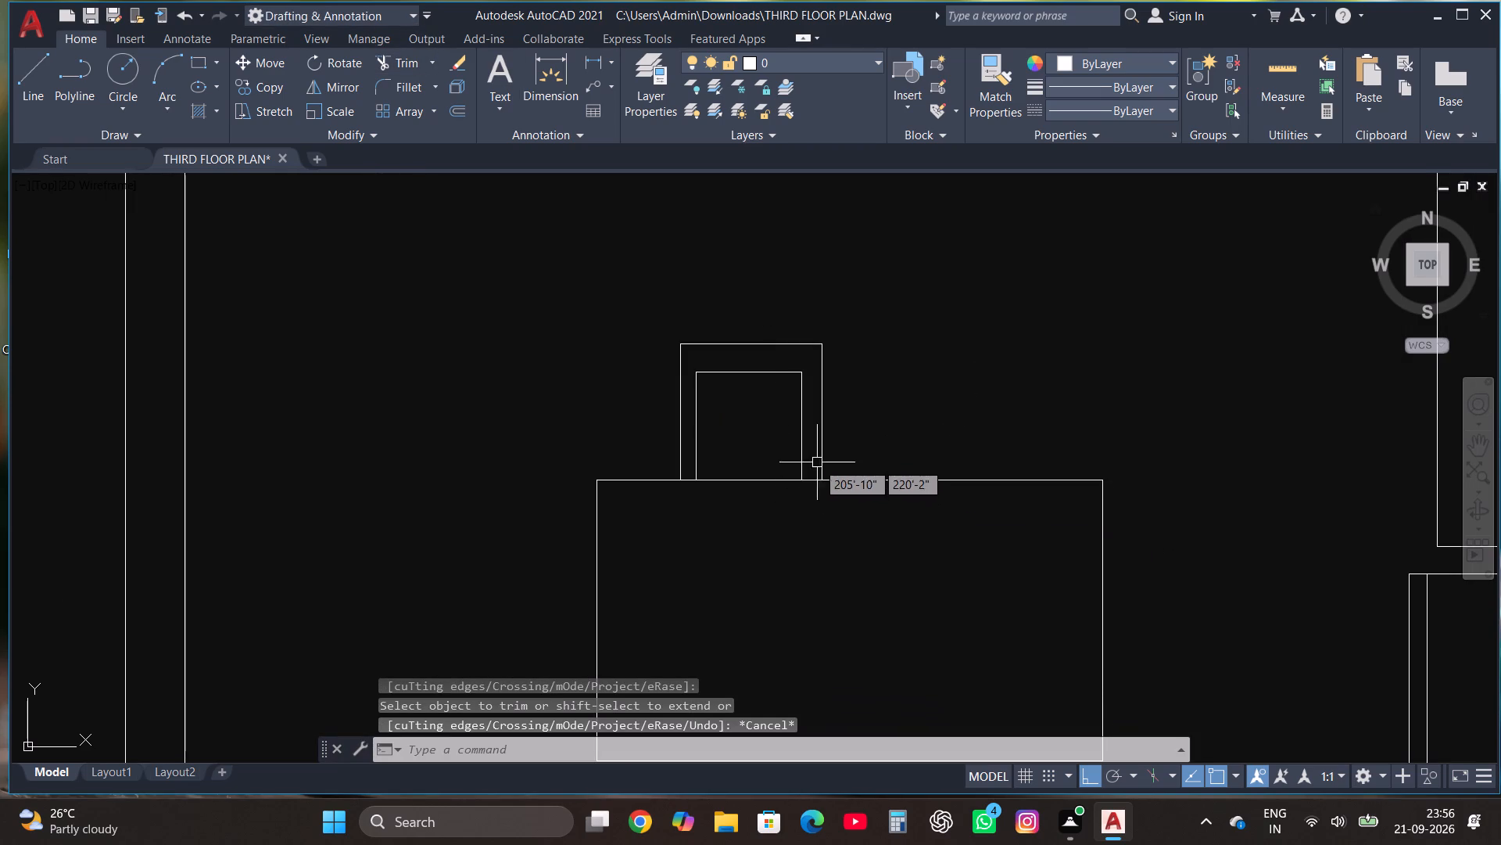
Move the chair outline's right line slightly inward to sit closer to the seat.
click(823, 432)
click(820, 414)
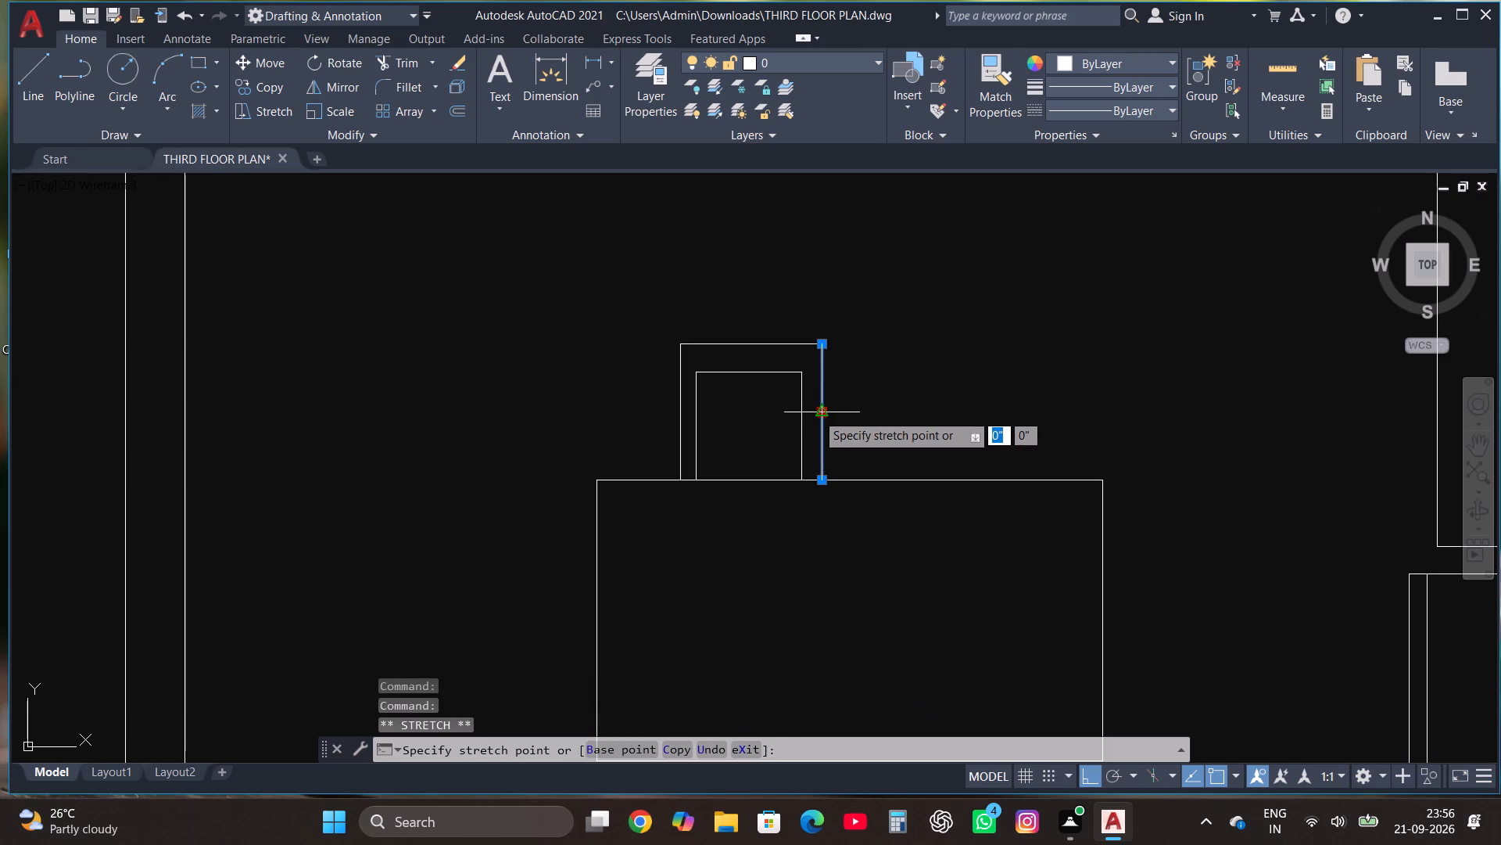
click(811, 412)
key(Escape)
scroll(826, 418, up, 2)
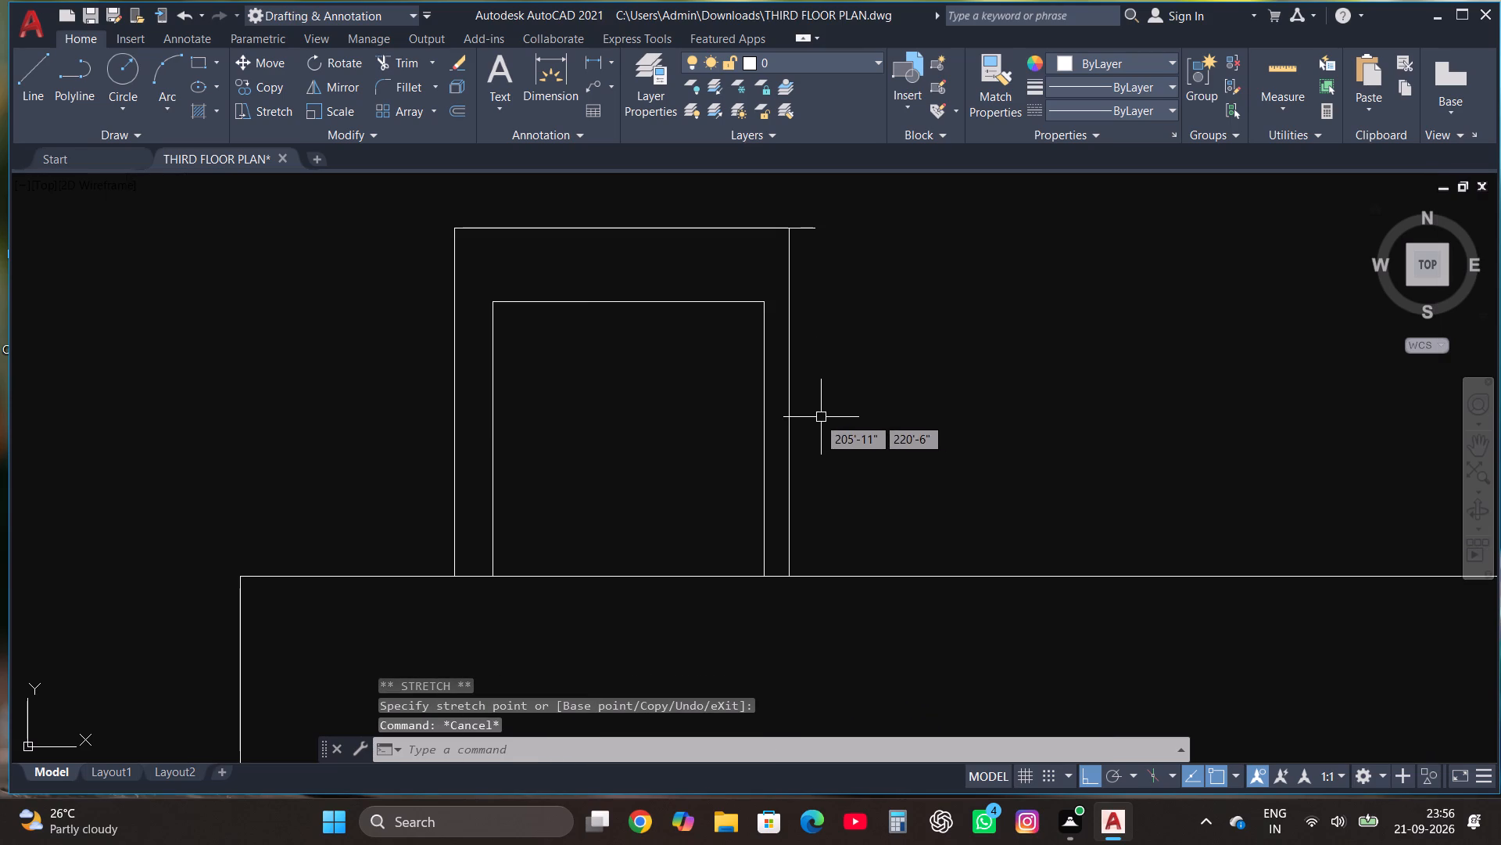
click(790, 403)
click(785, 401)
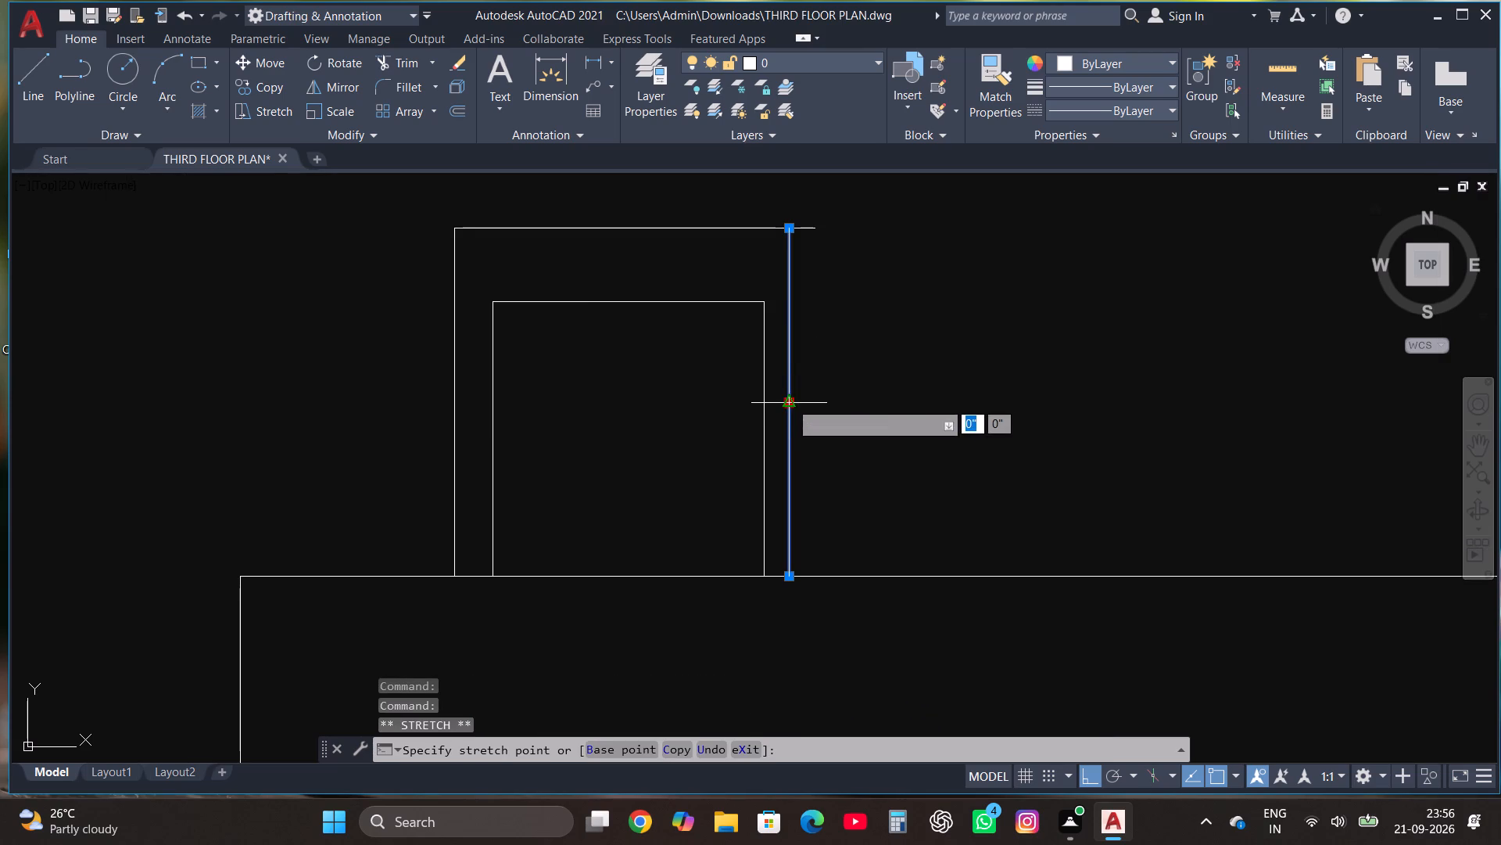
click(798, 402)
key(Escape)
scroll(812, 457, down, 1)
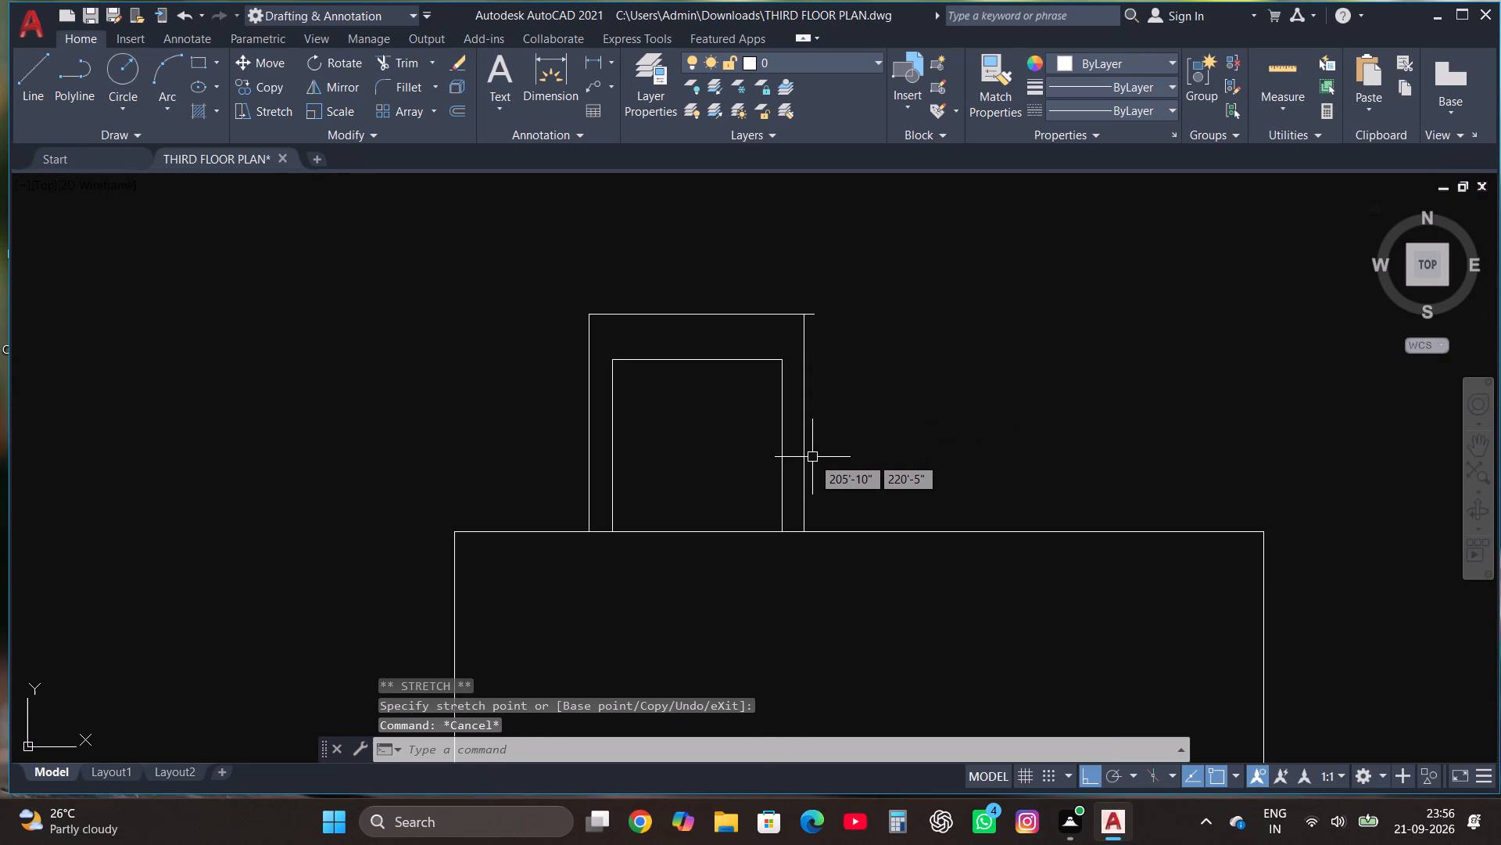
Move the chair outline's top line about 1" down and trim the overhanging ends at both upper corners.
click(715, 310)
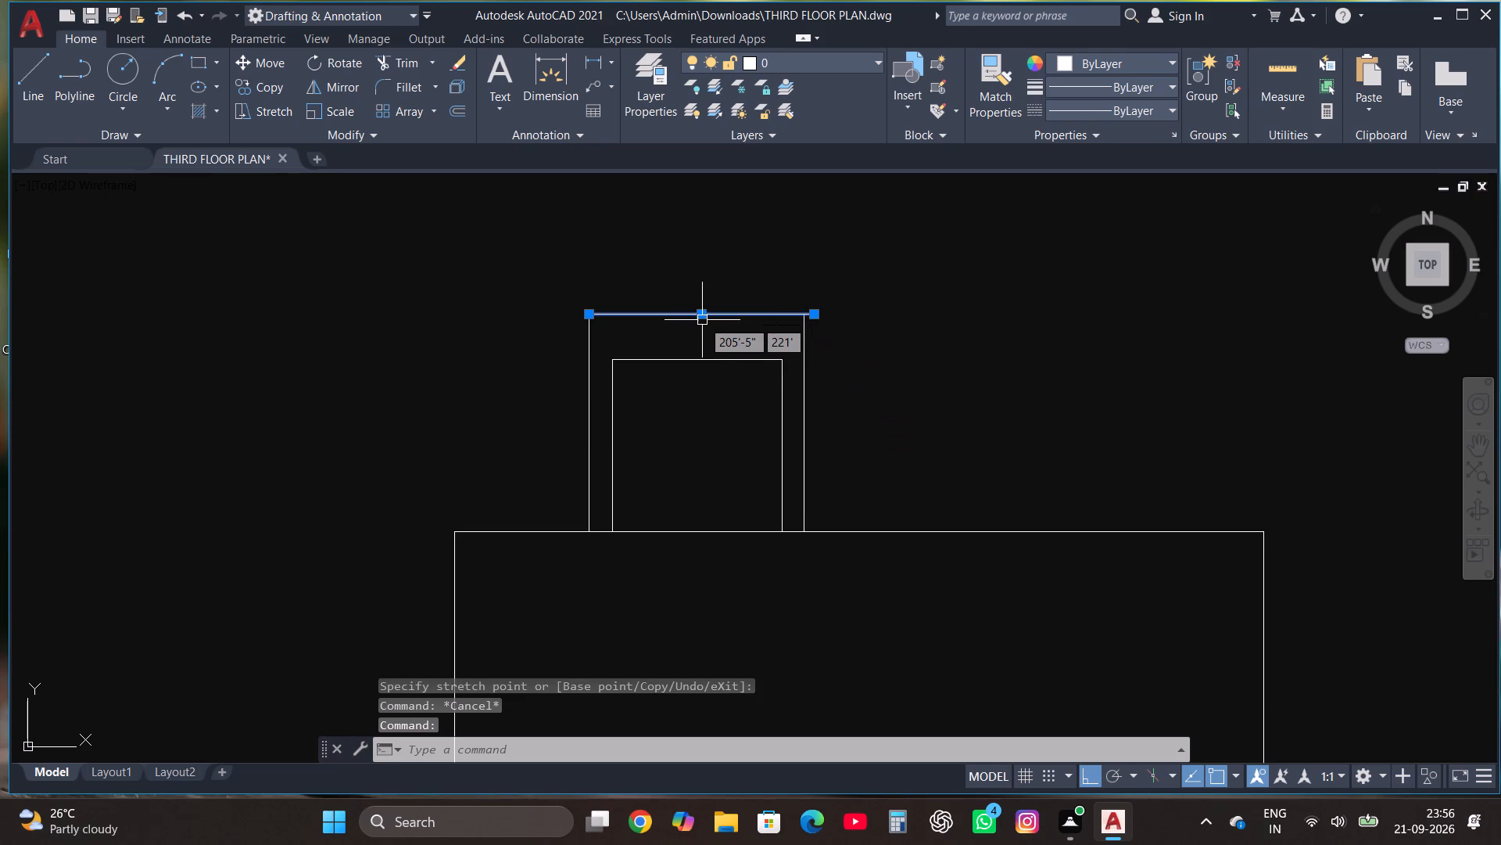
click(700, 314)
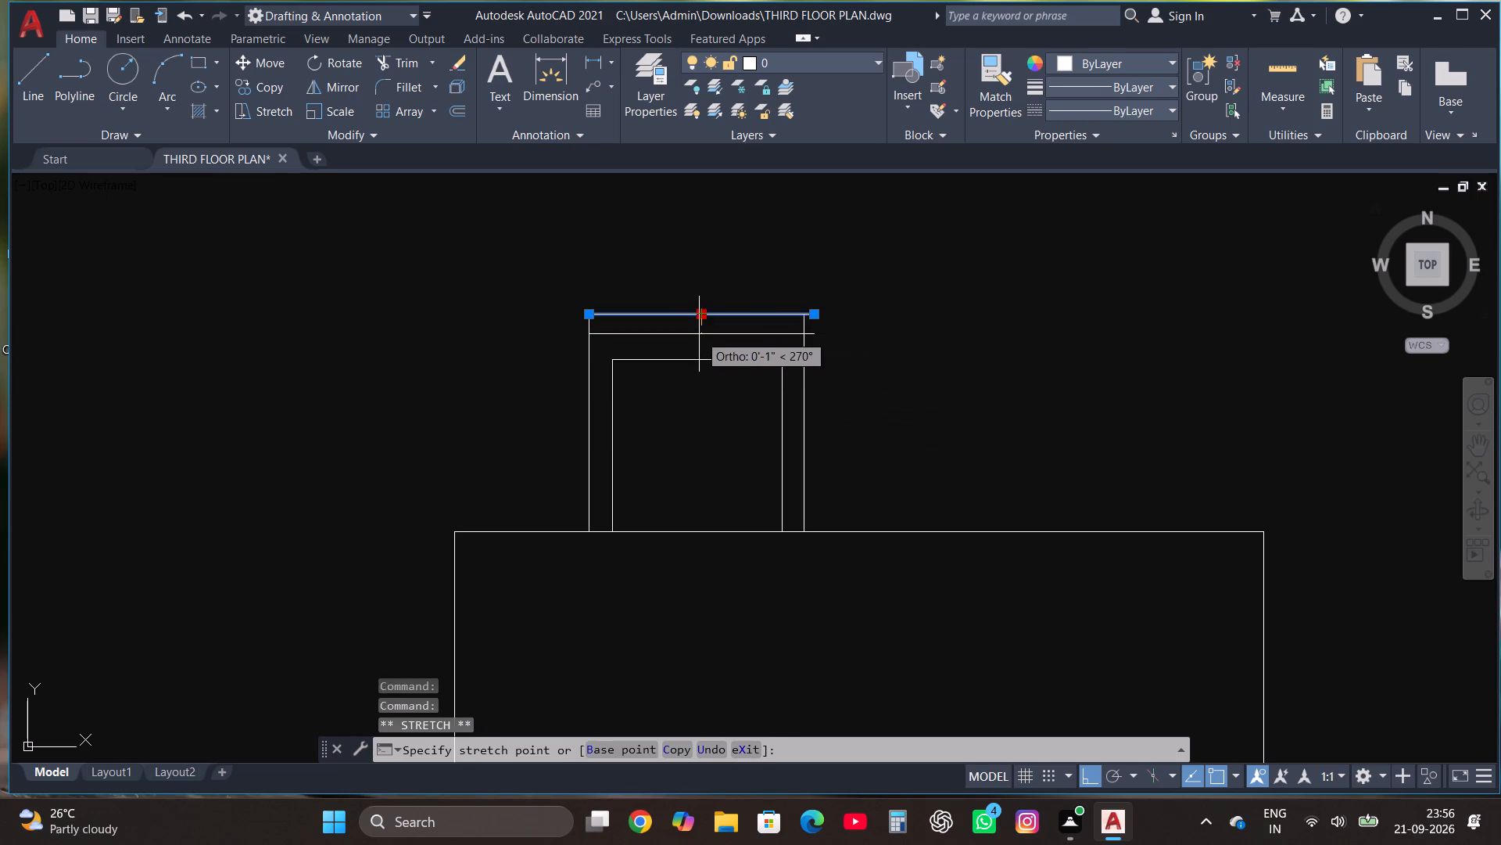
click(699, 334)
key(Escape)
click(415, 60)
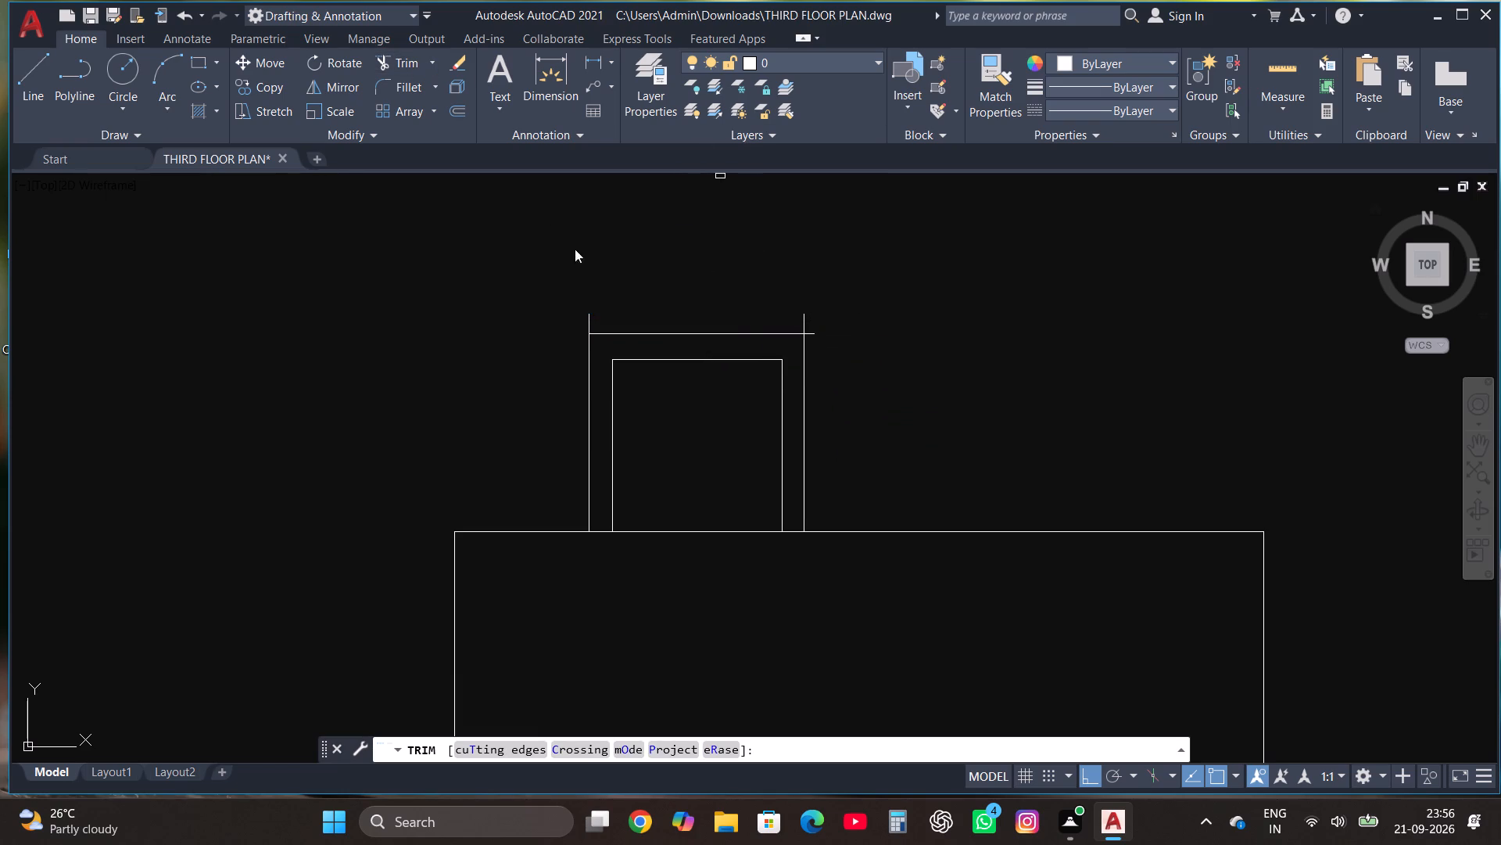
click(587, 305)
click(594, 321)
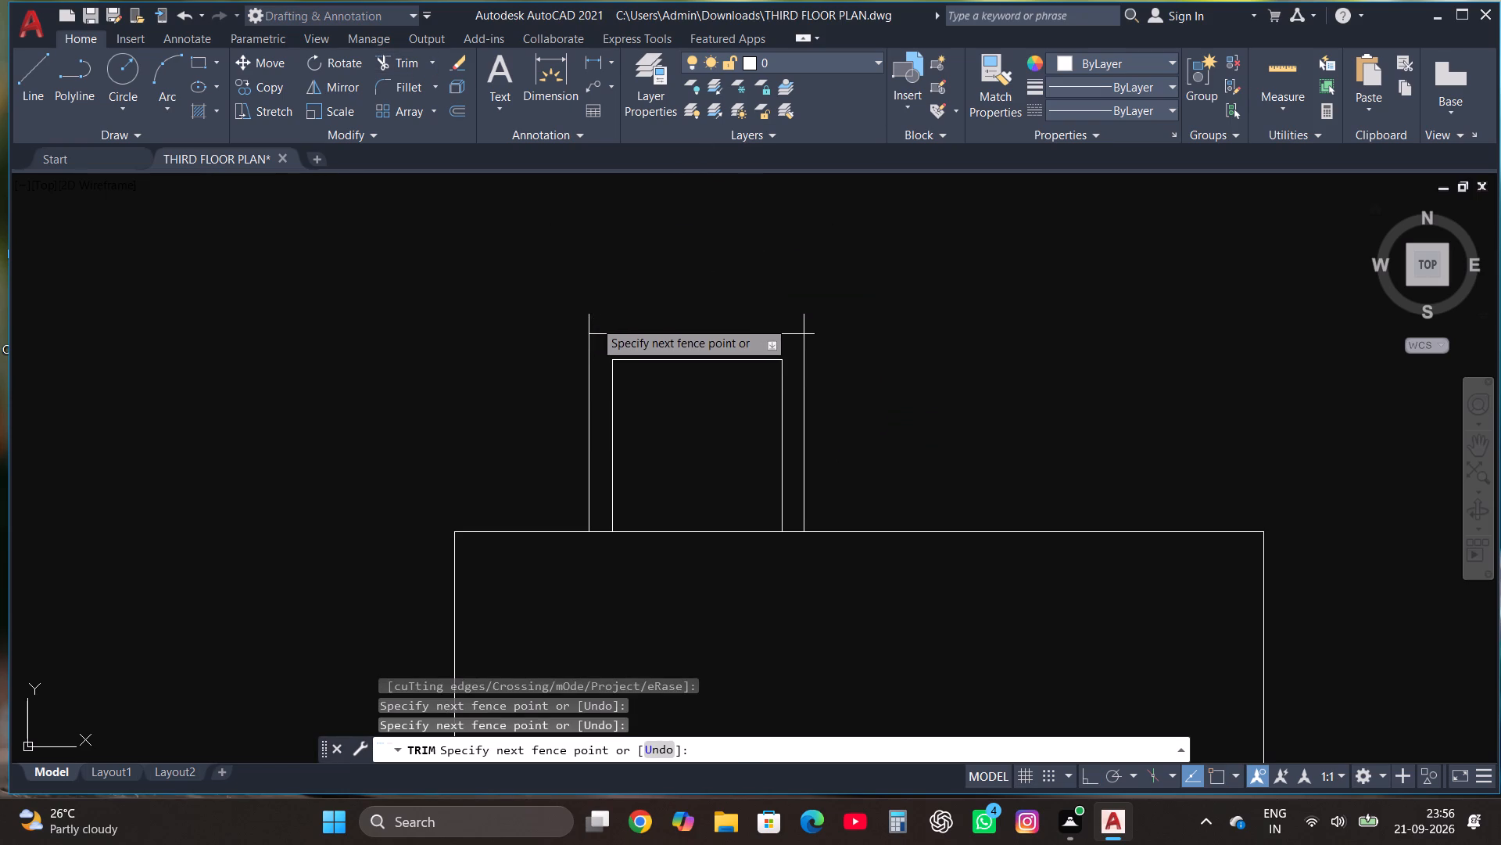
click(586, 322)
click(804, 318)
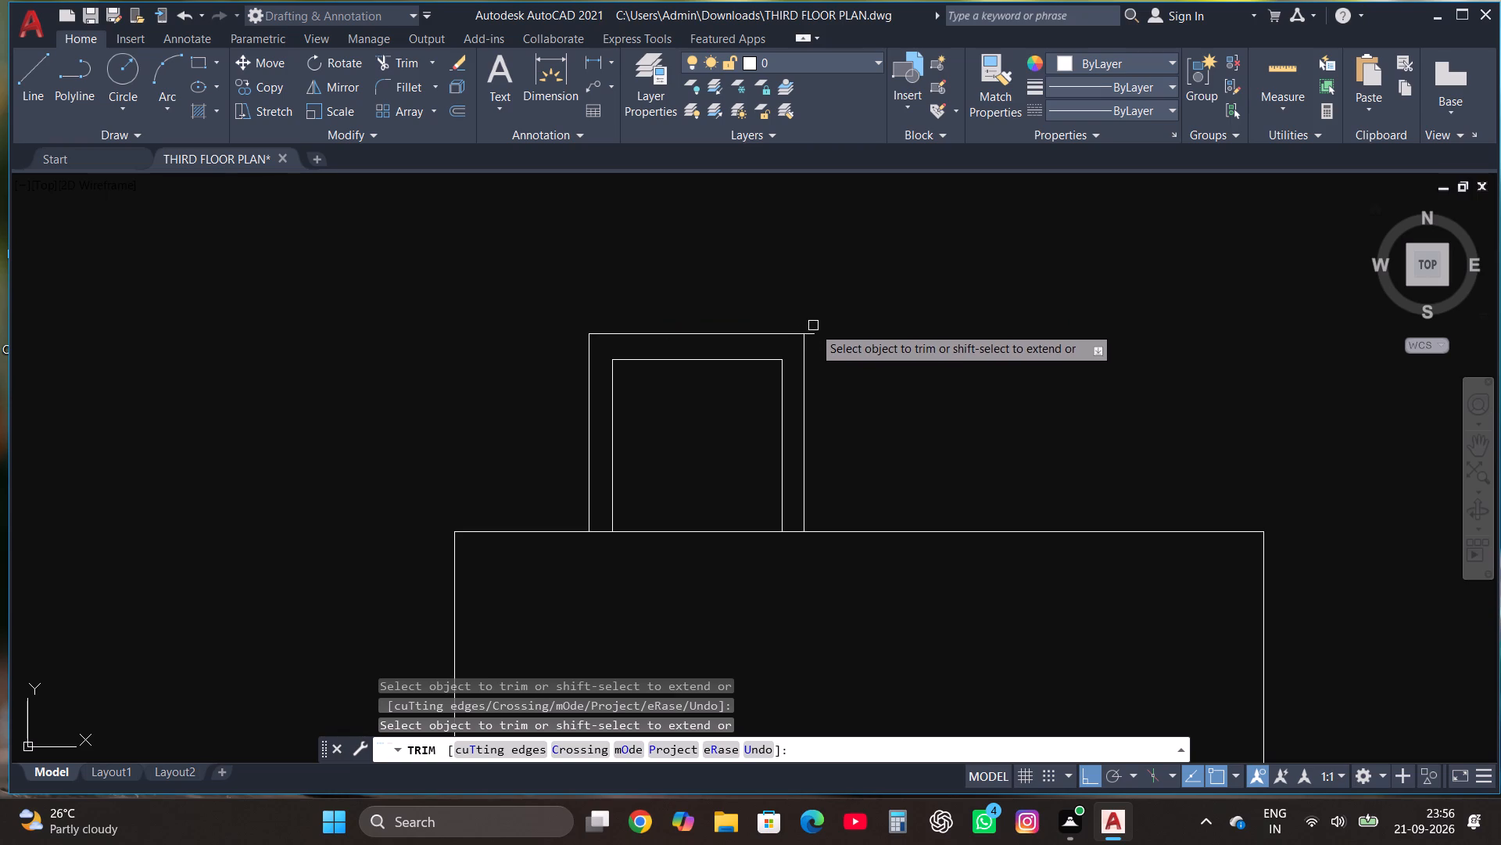
click(814, 336)
key(Escape)
Copy the chair with its outline along the table's upper edge to make a second chair near the right end.
scroll(770, 320, down, 3)
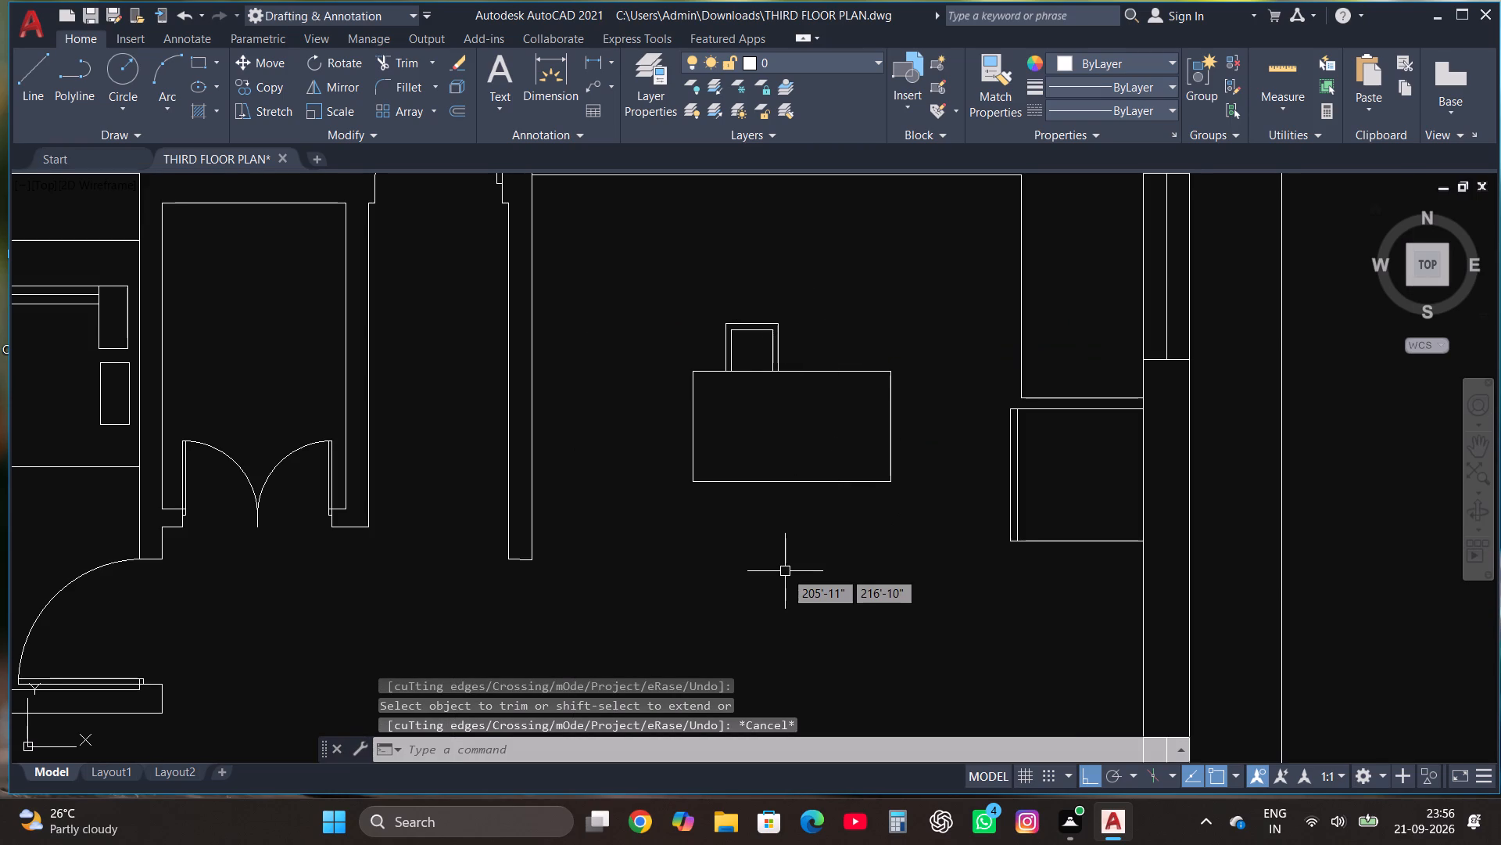
scroll(791, 332, up, 2)
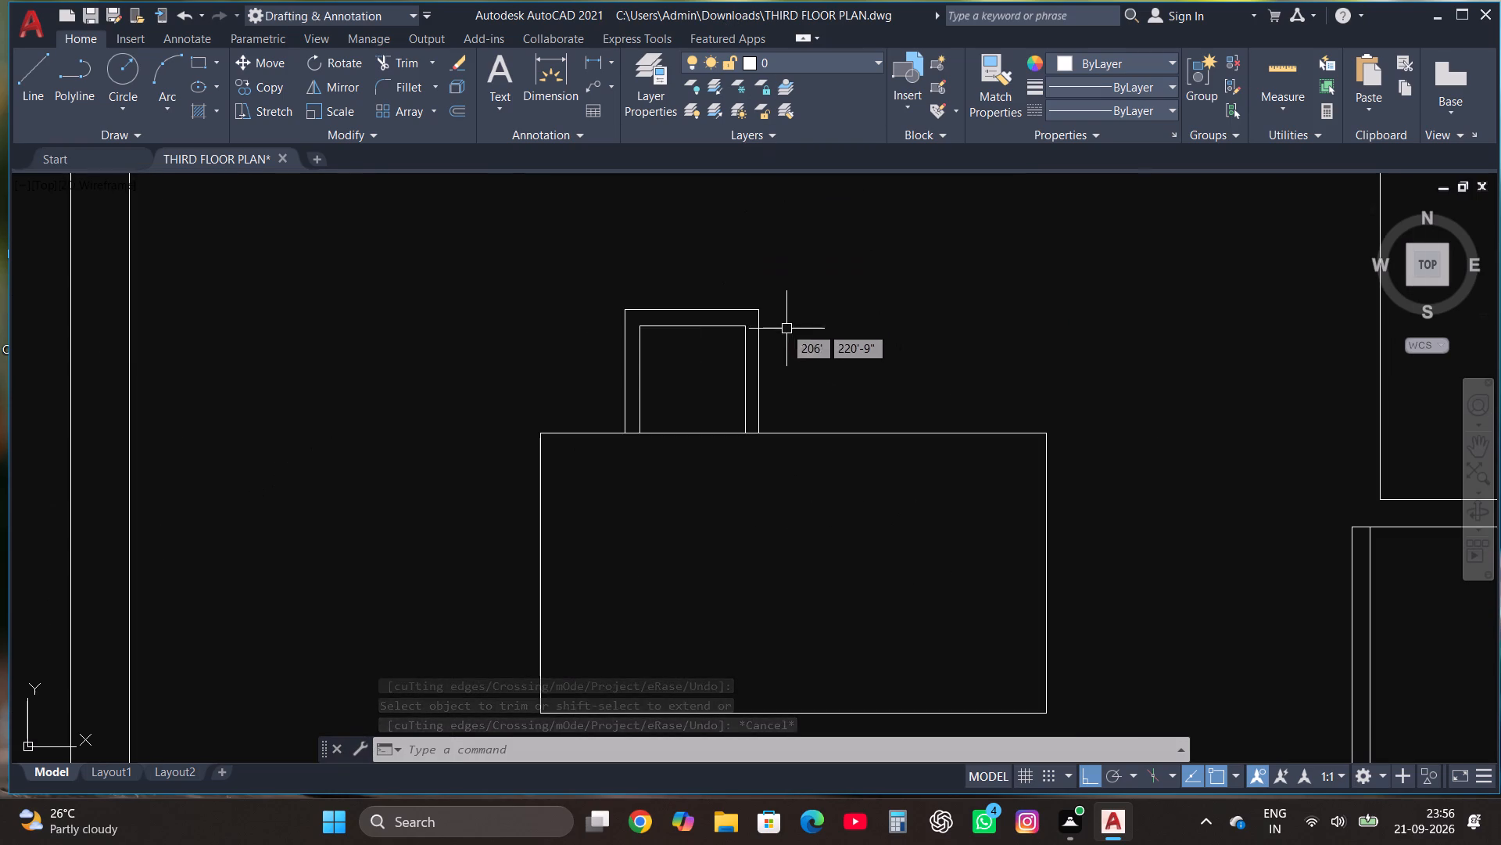
click(601, 473)
click(854, 274)
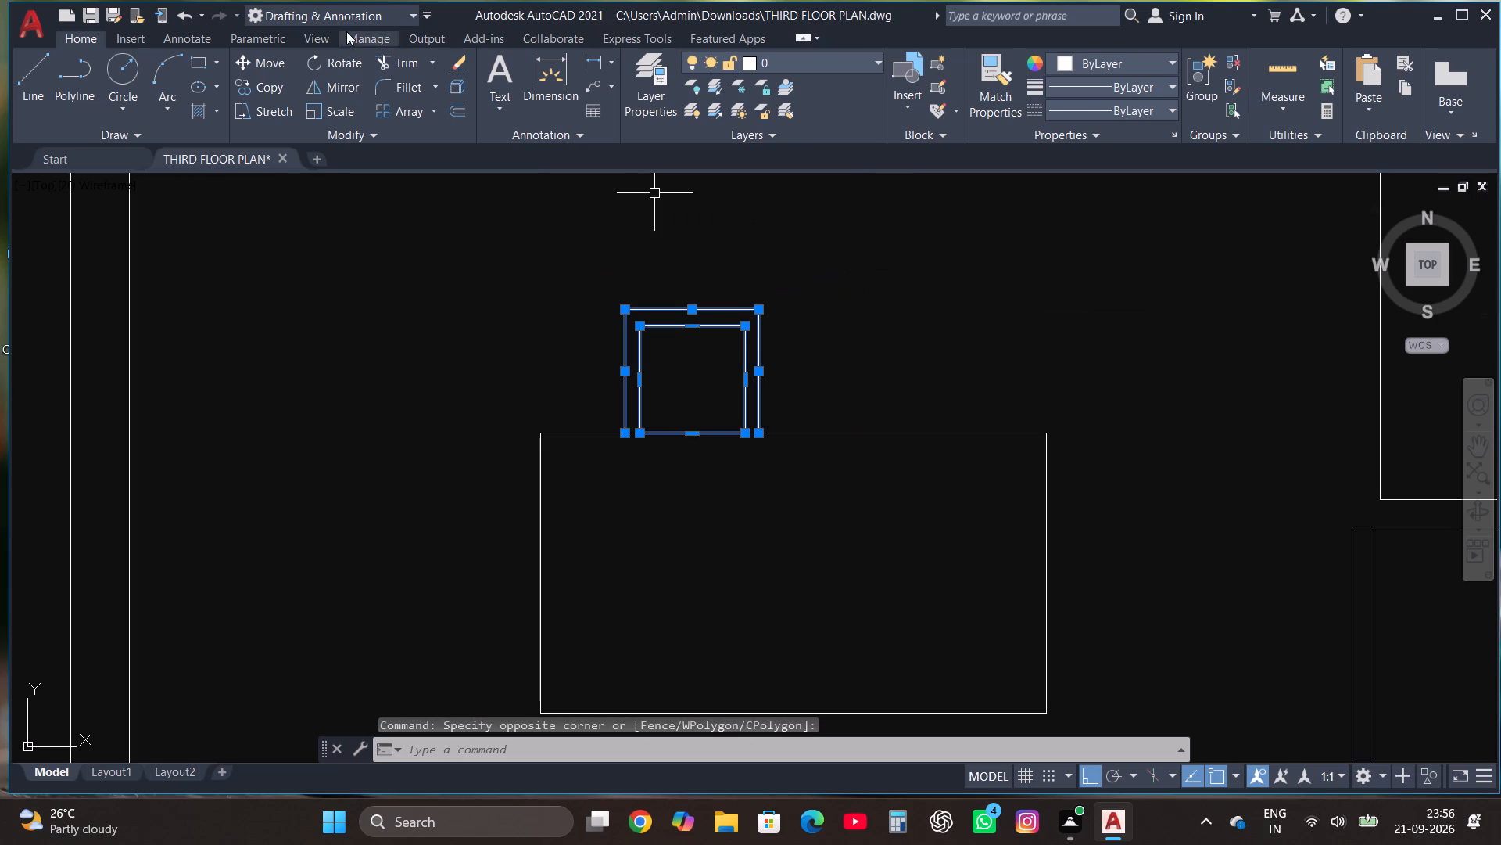
click(263, 85)
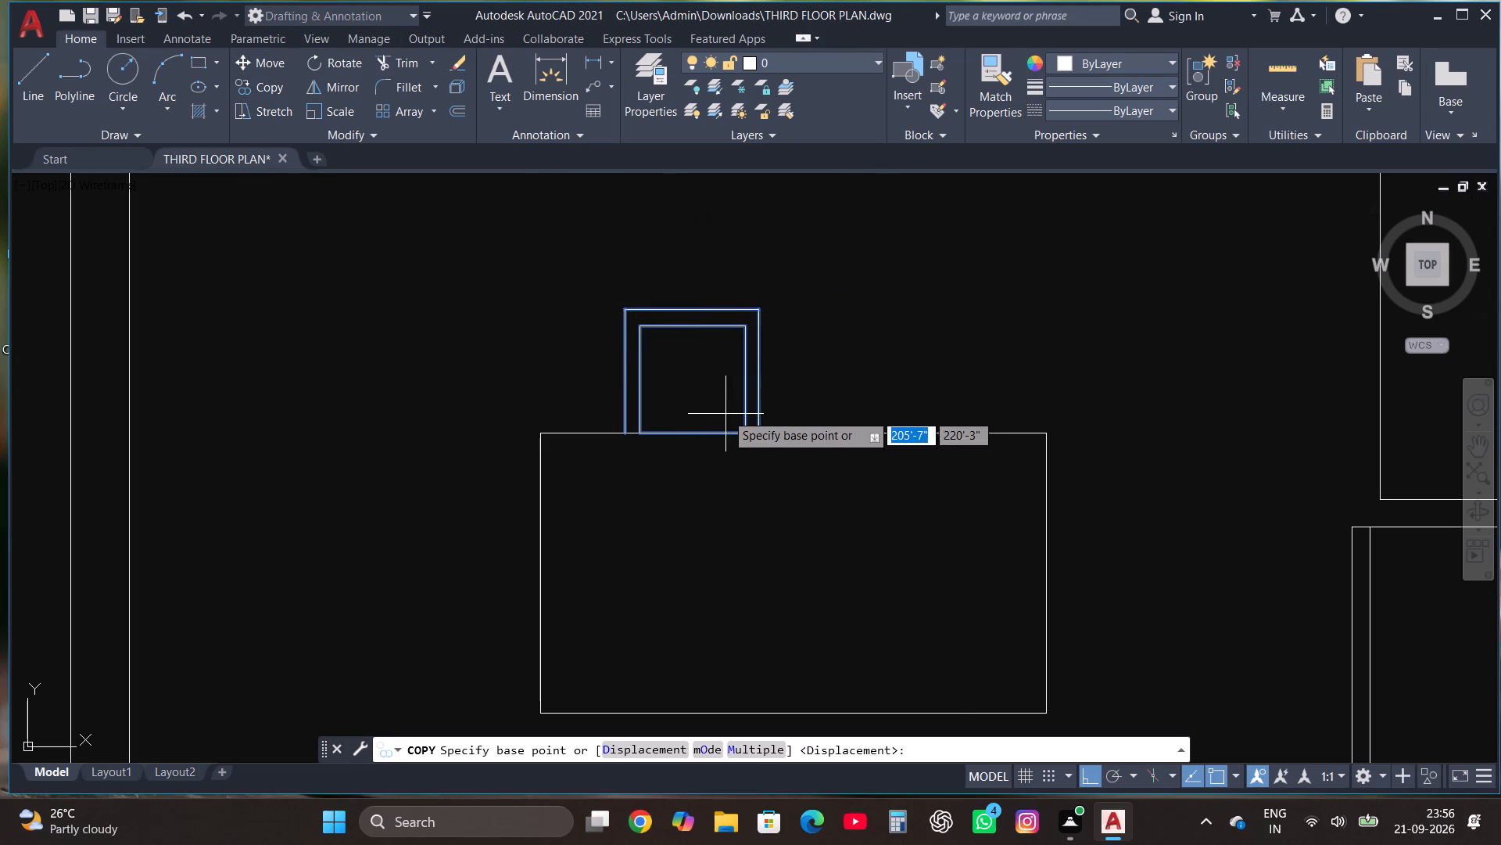
click(762, 434)
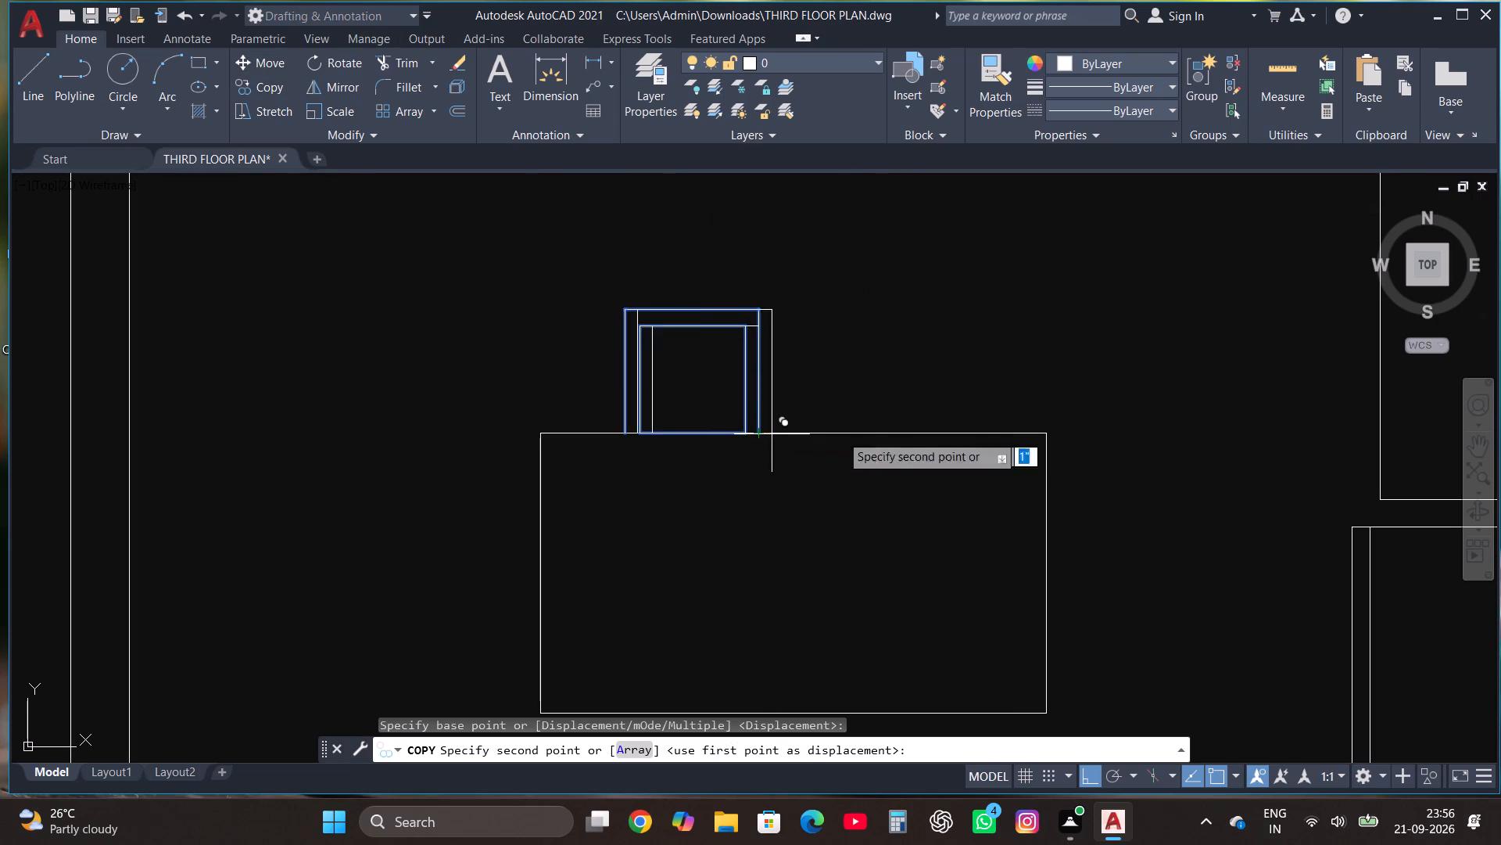
click(942, 438)
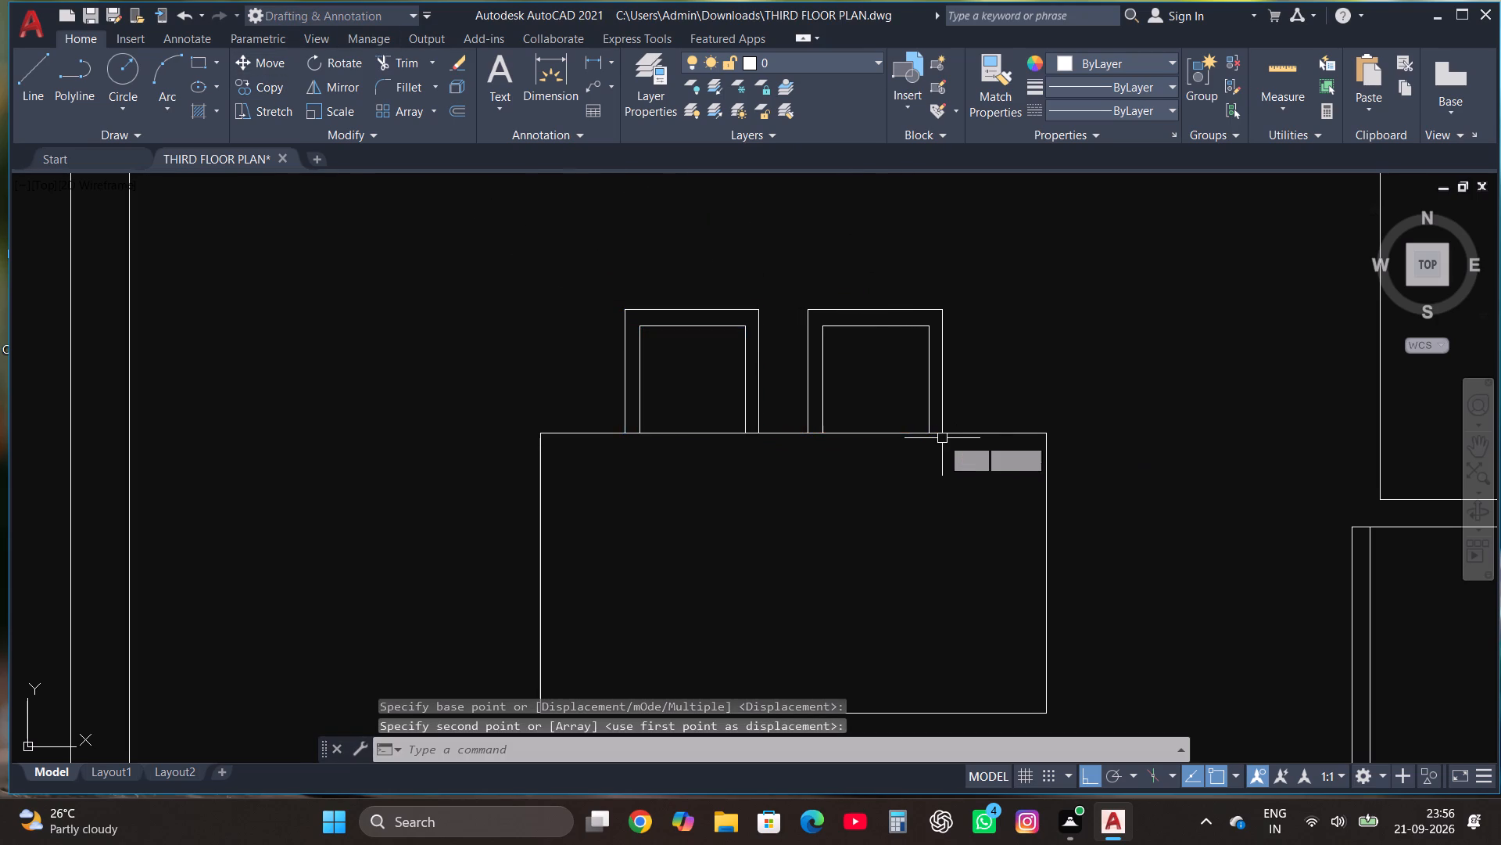
Mirror both upper chairs across a horizontal line through the table's middle to its lower side, keeping the originals.
scroll(942, 438, down, 1)
click(718, 469)
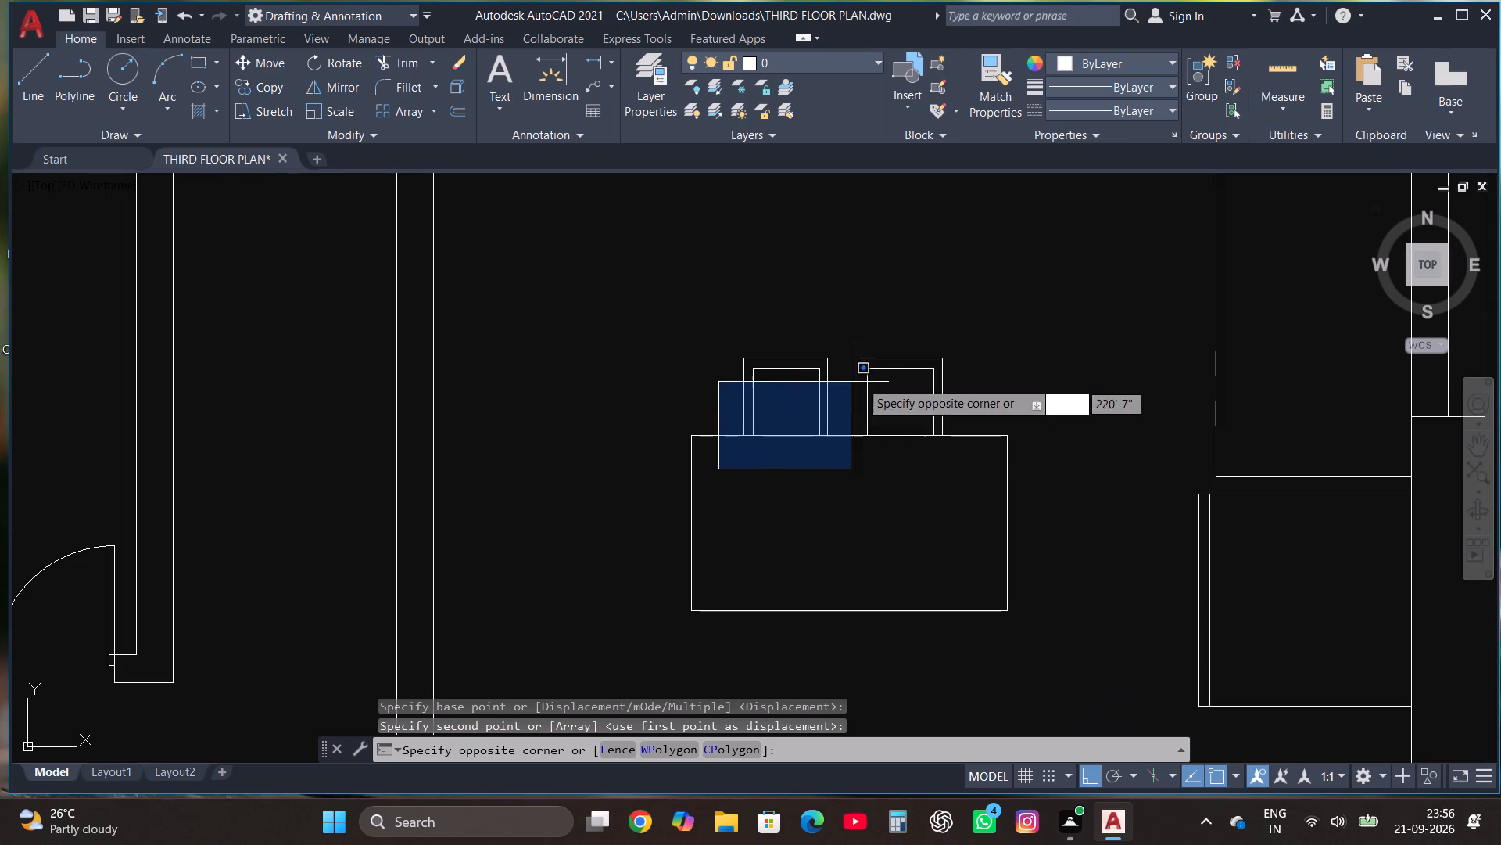
click(977, 332)
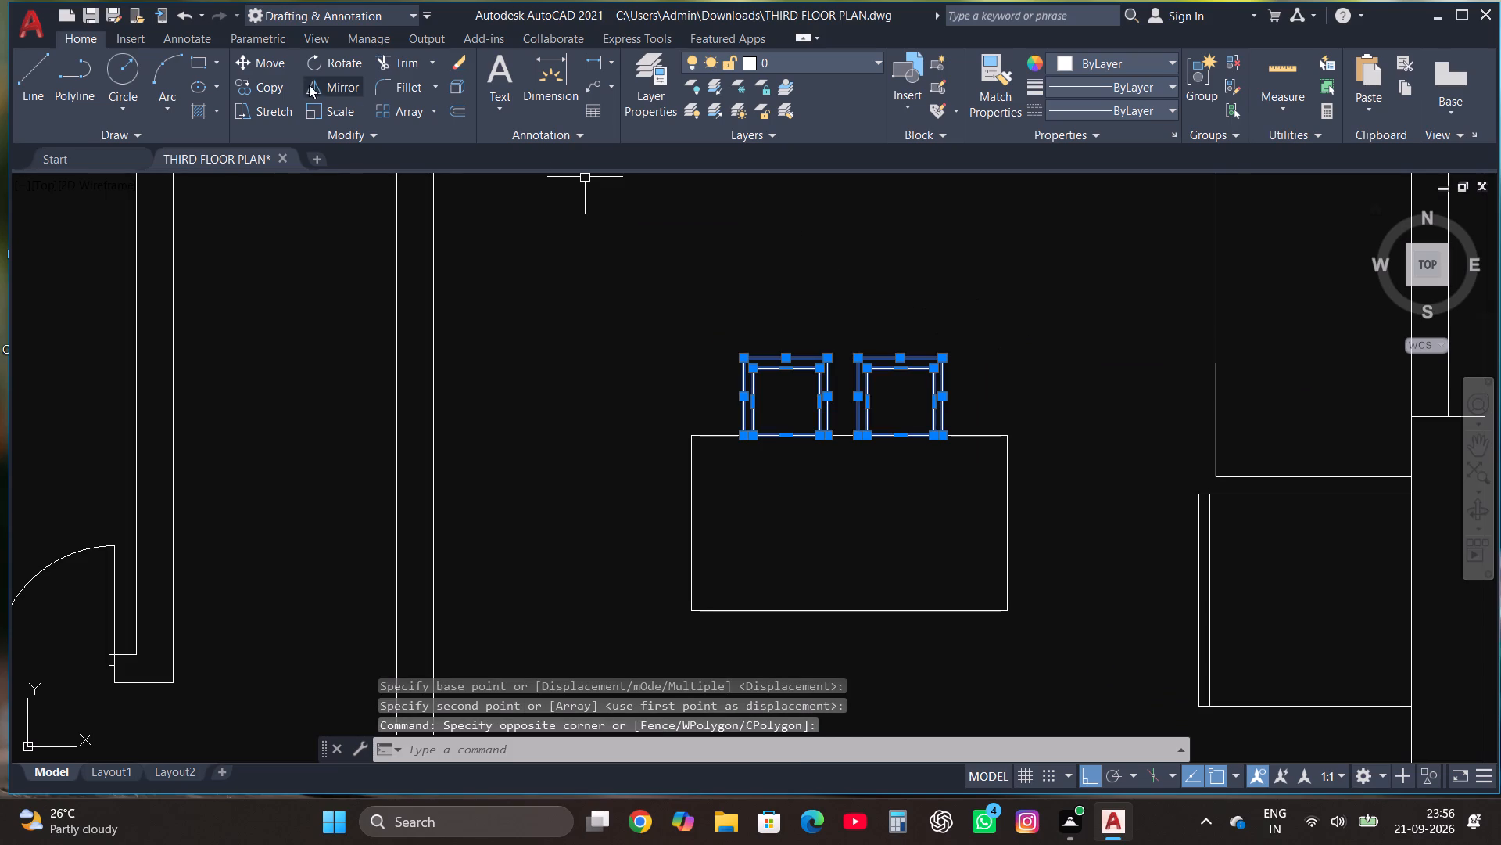
click(346, 85)
click(857, 533)
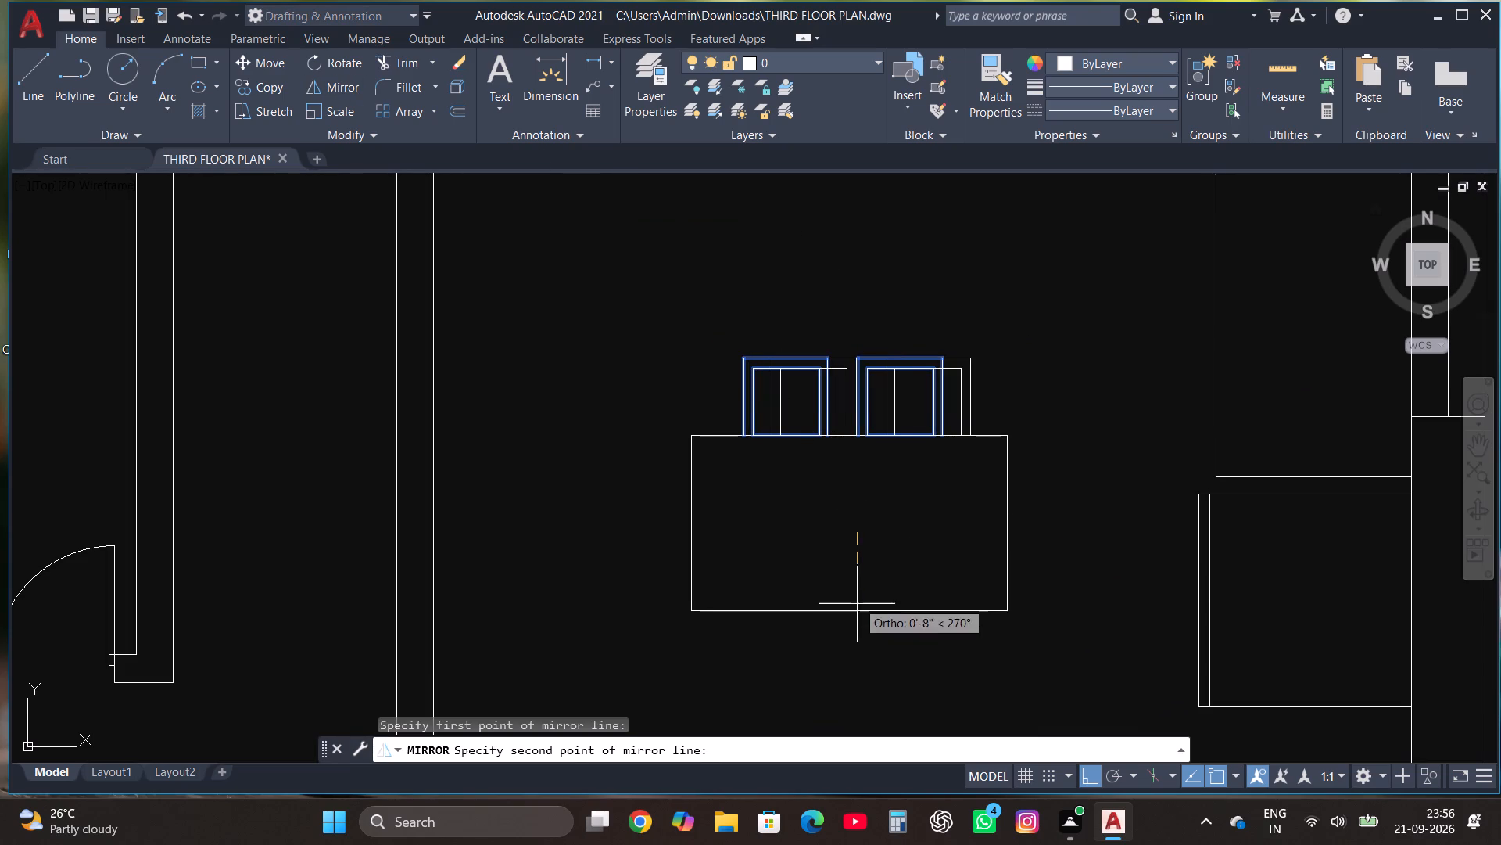
click(698, 451)
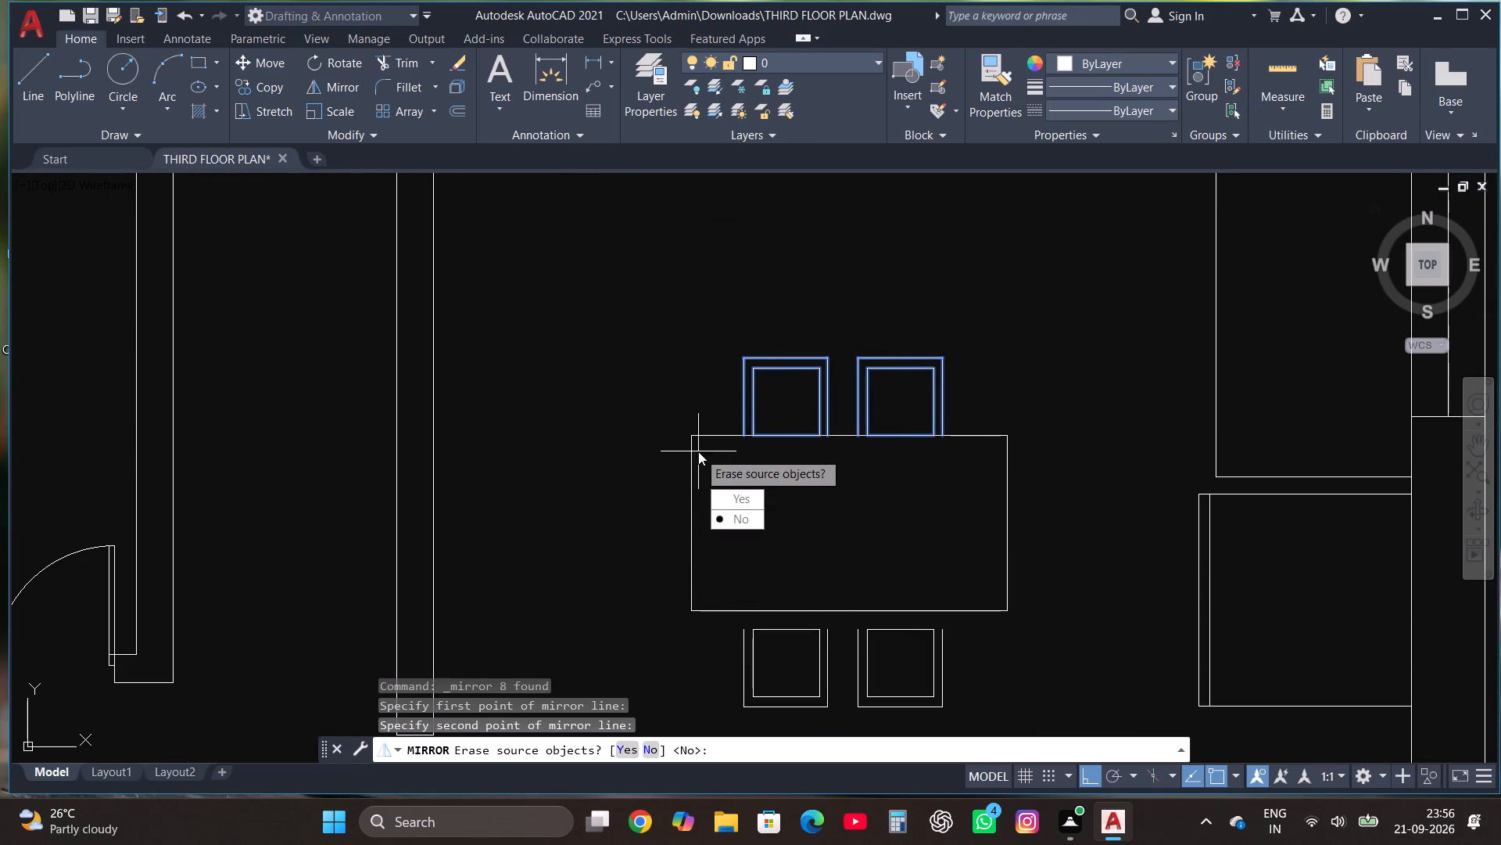
drag(750, 529, 698, 451)
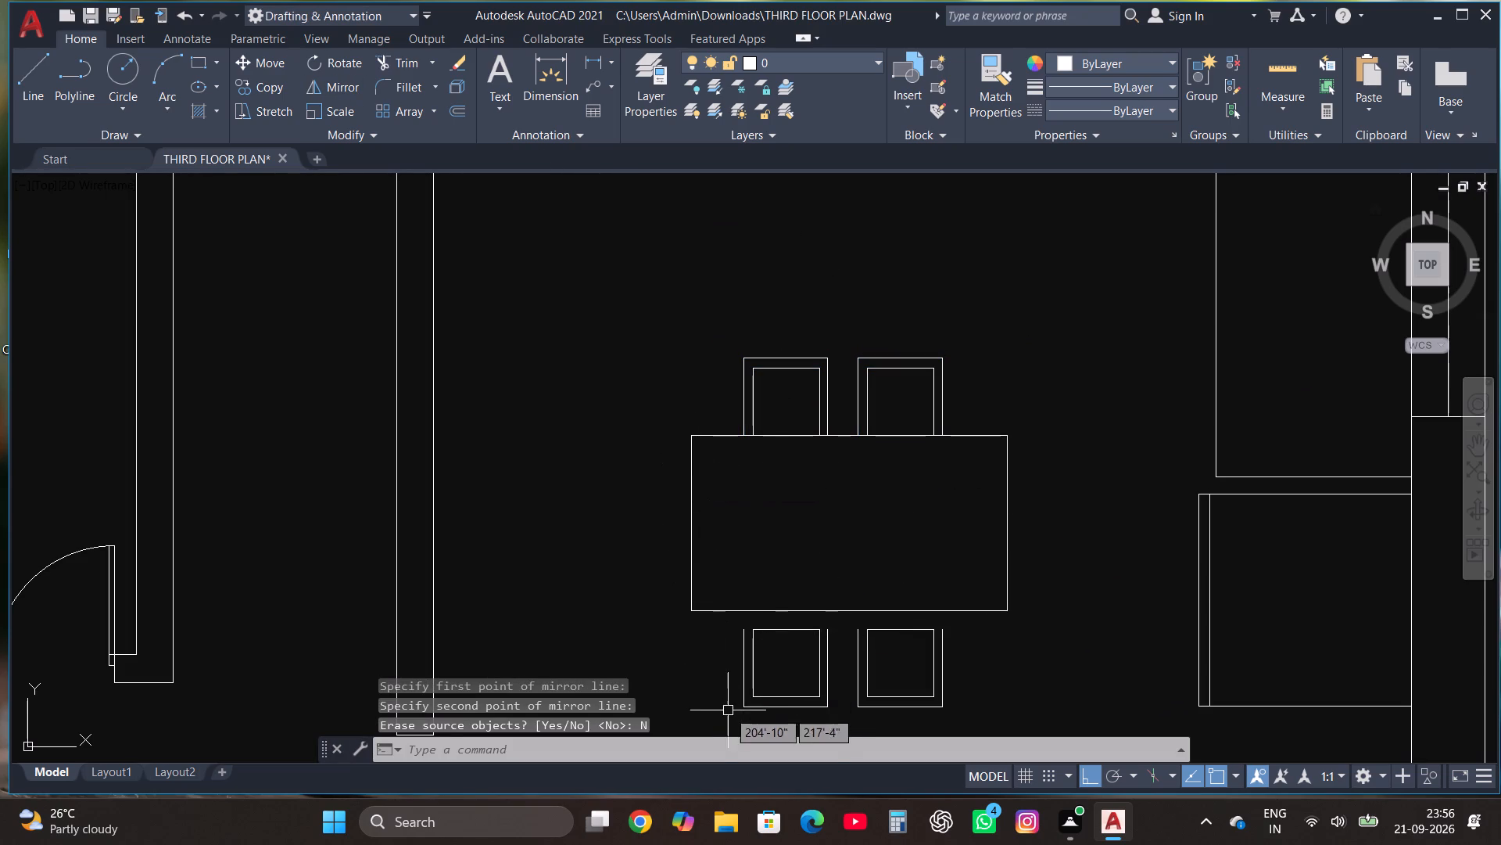
Move the two mirrored lower chairs up so their open ends meet the table's bottom edge.
click(724, 725)
click(990, 617)
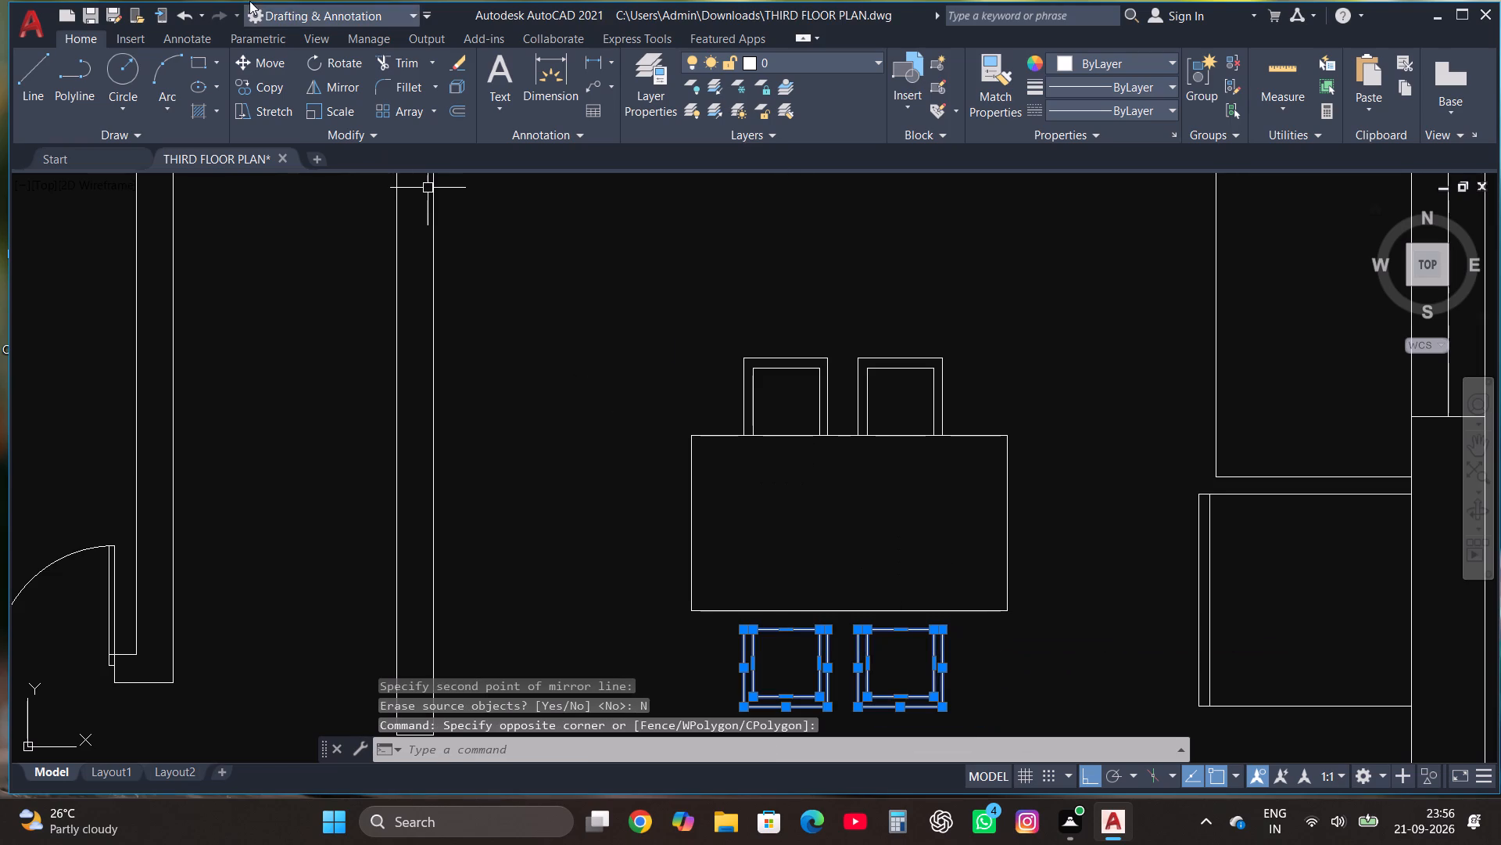
click(259, 57)
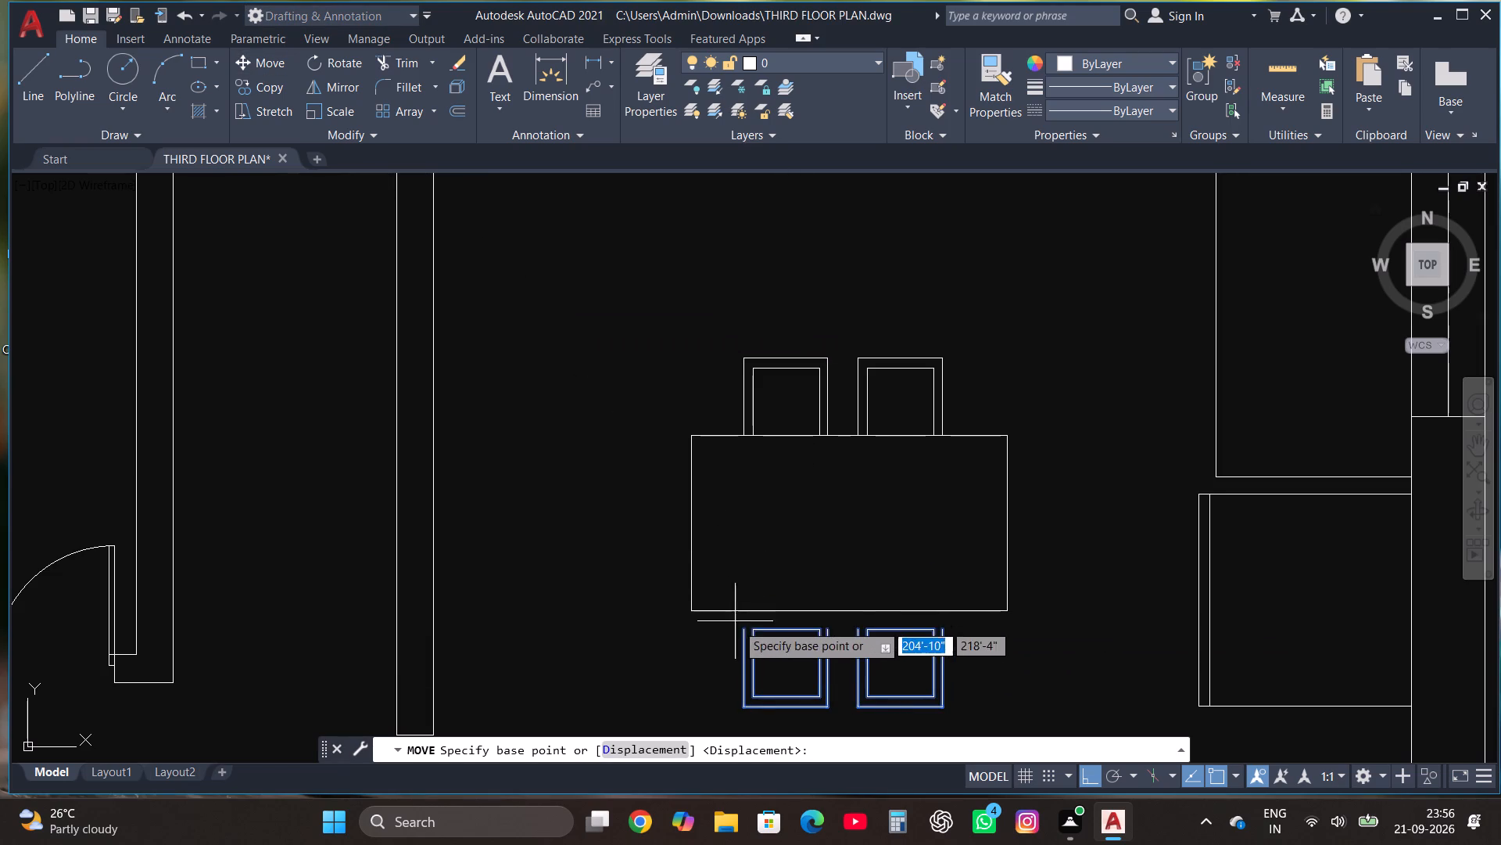
scroll(741, 631, up, 2)
click(741, 631)
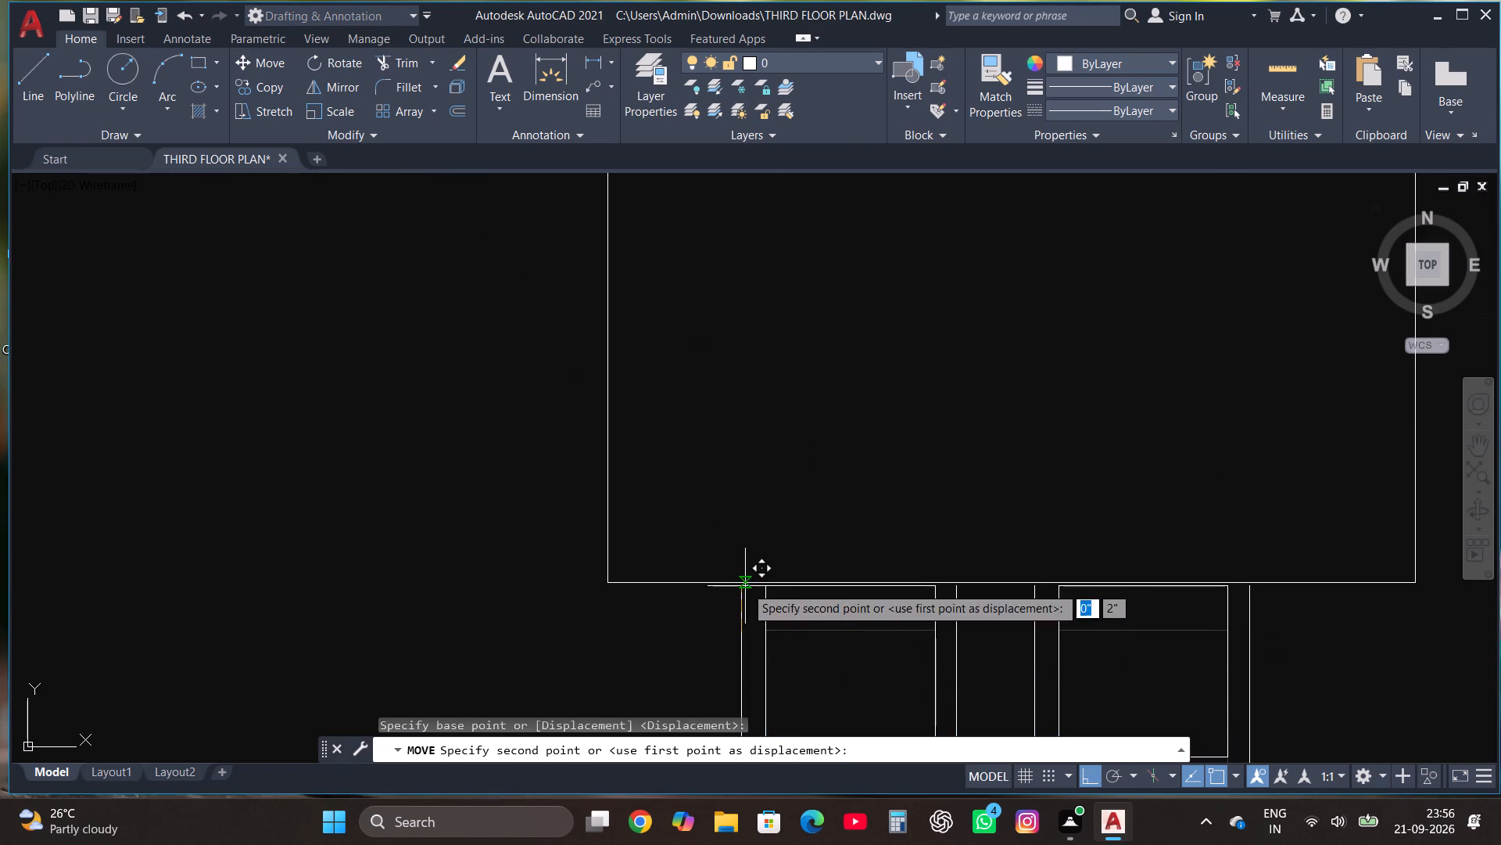
click(745, 586)
scroll(699, 473, down, 3)
key(Escape)
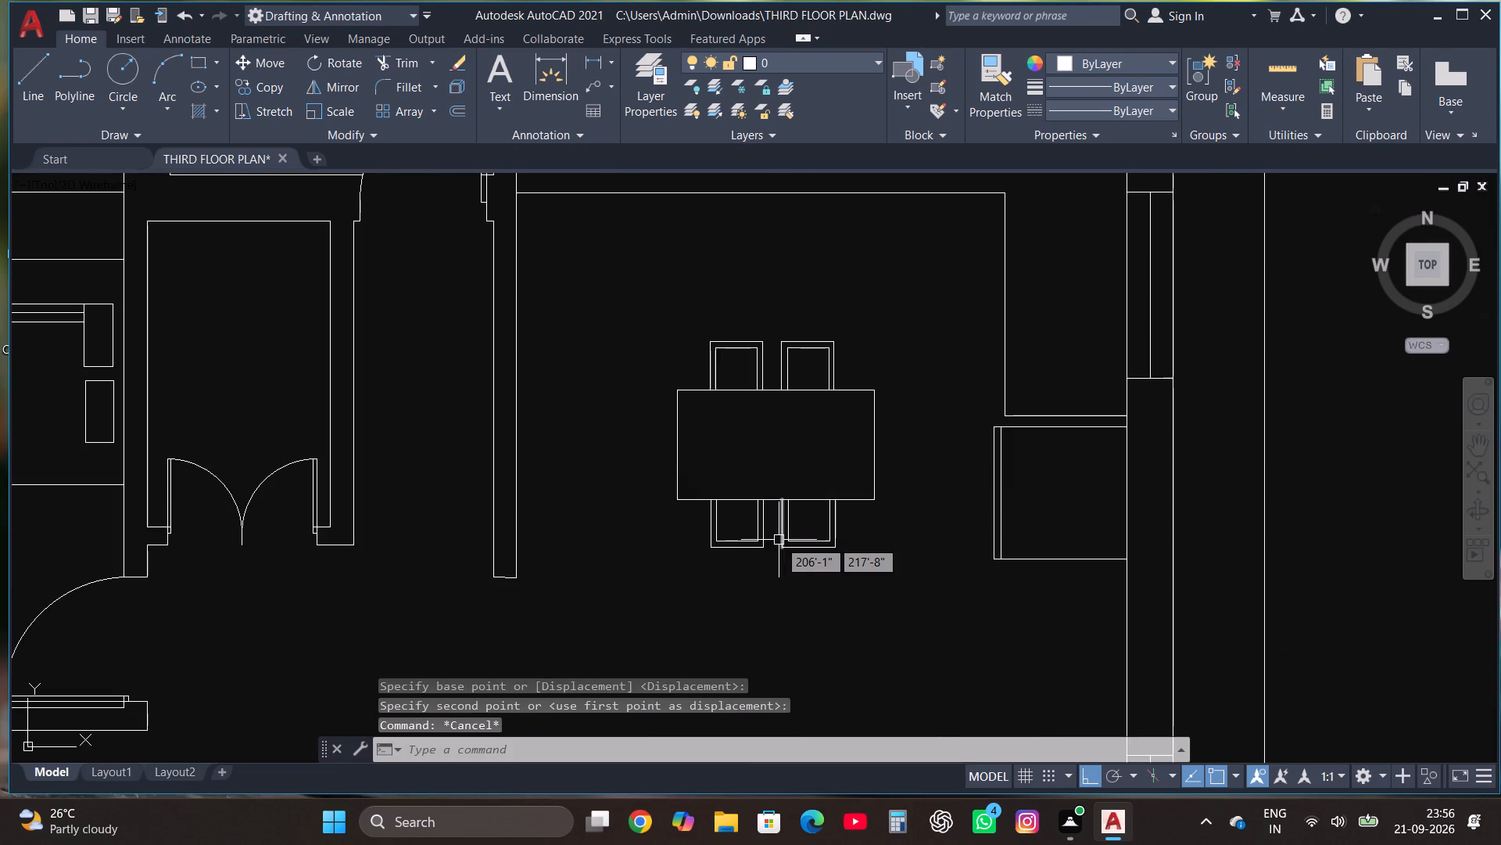
Draw a chair seat rectangle against the middle of the table's left edge, extending outward.
scroll(760, 455, up, 1)
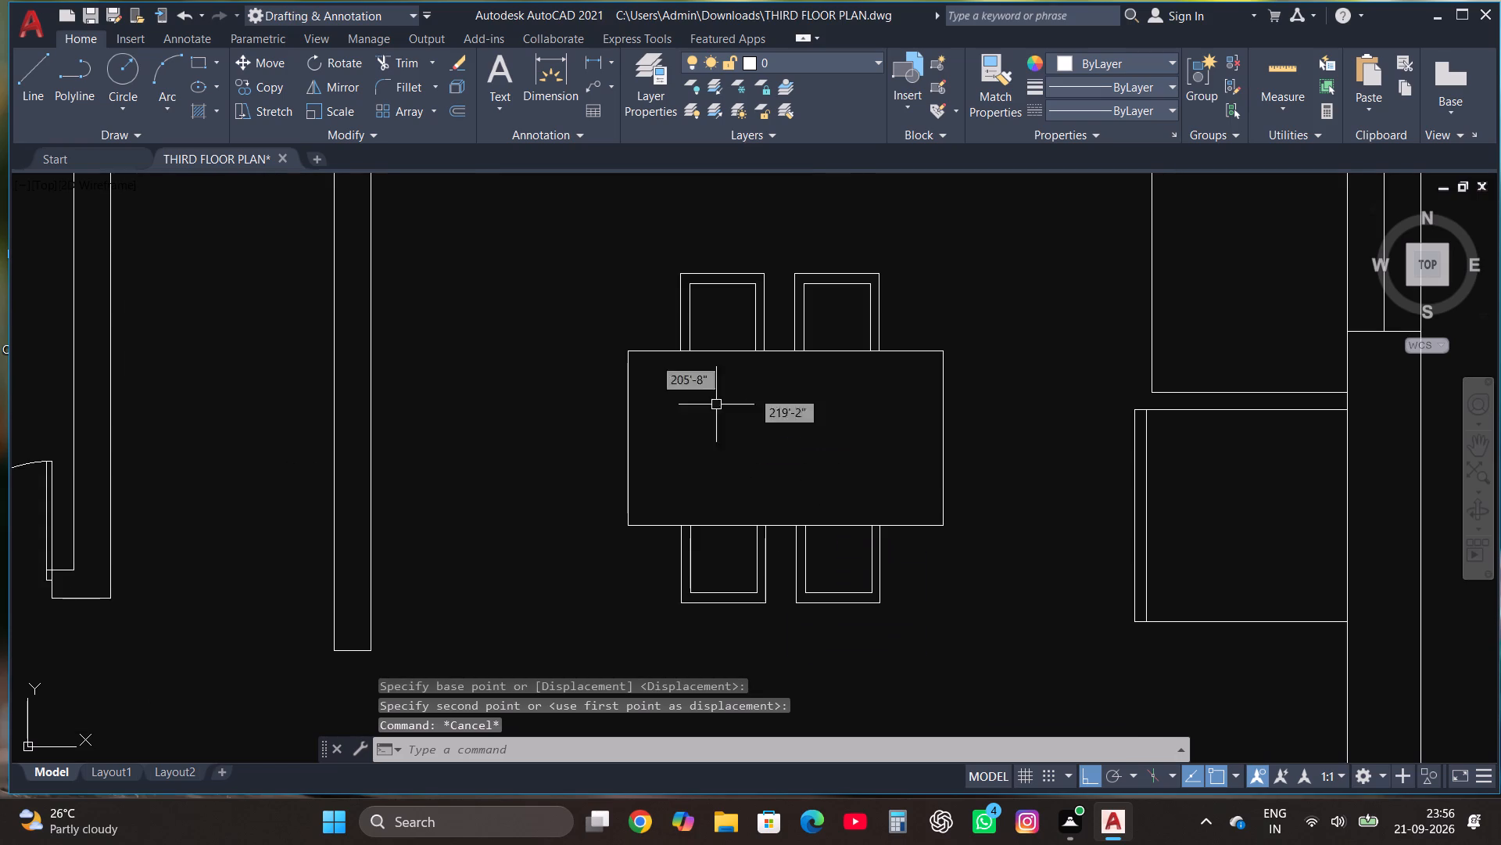
click(195, 68)
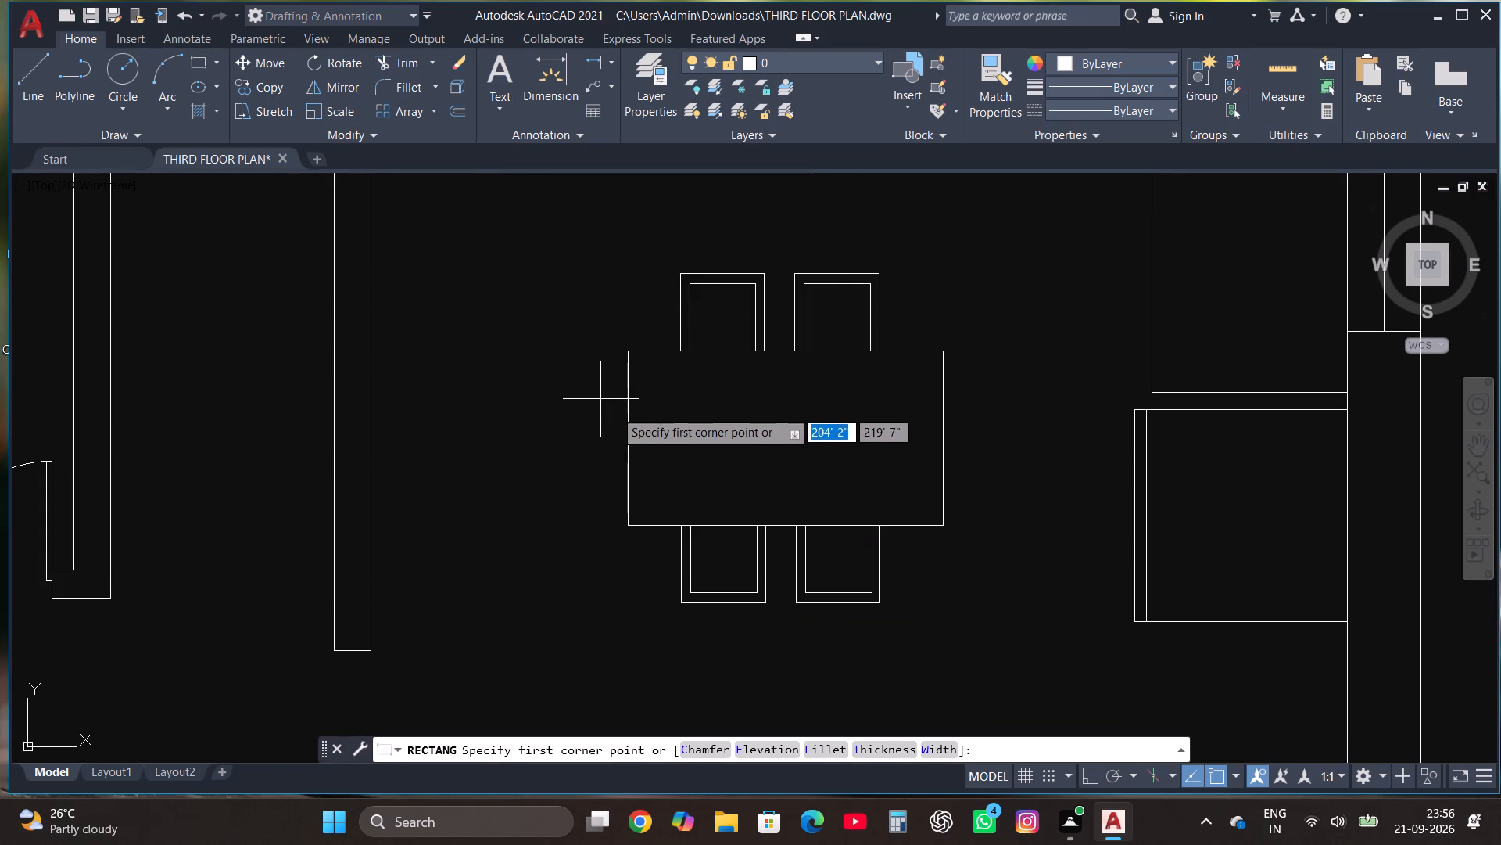
click(629, 408)
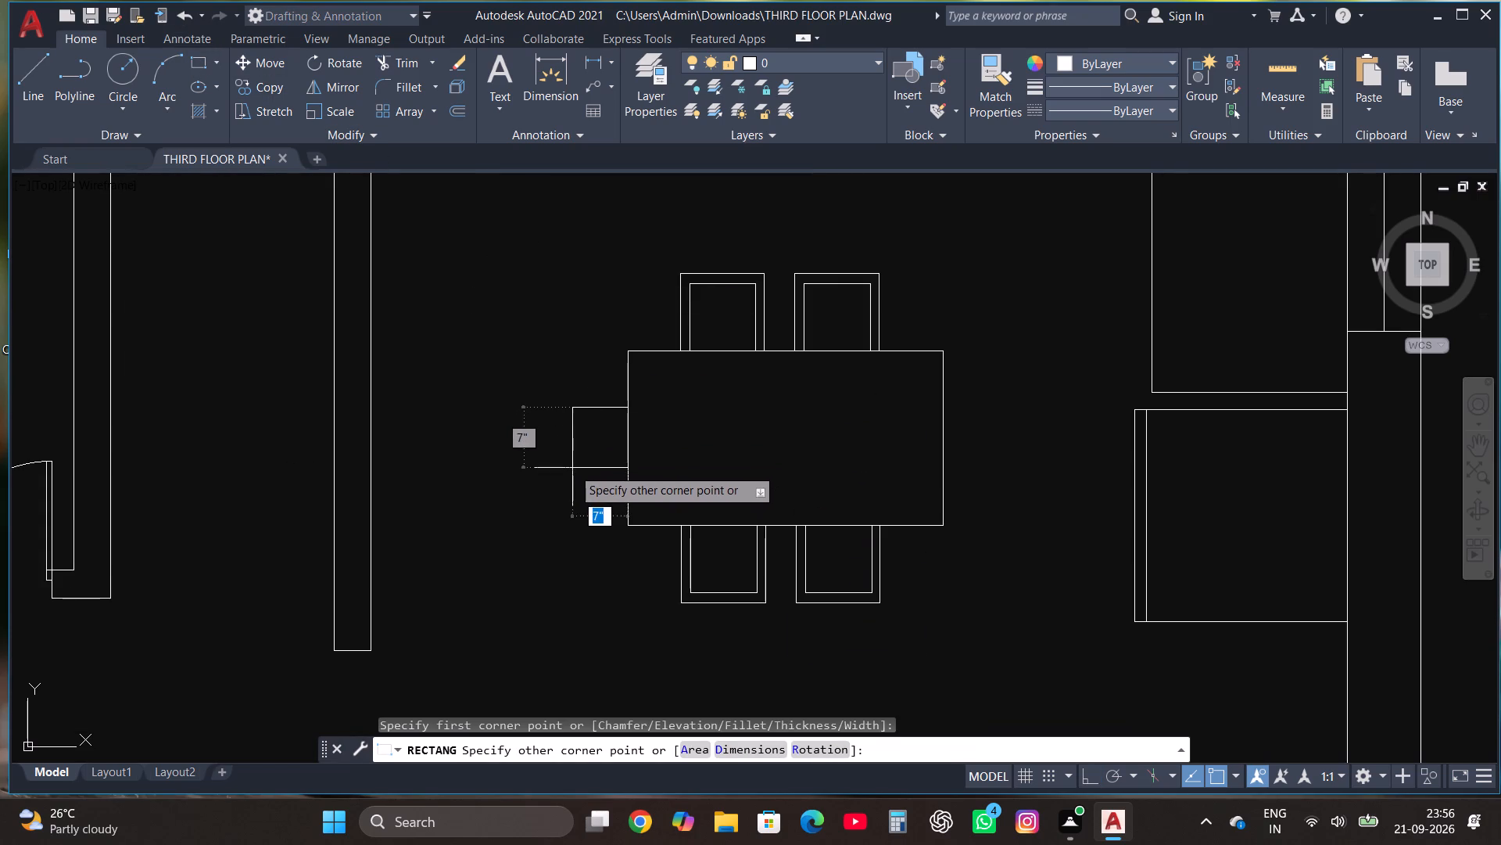
click(548, 479)
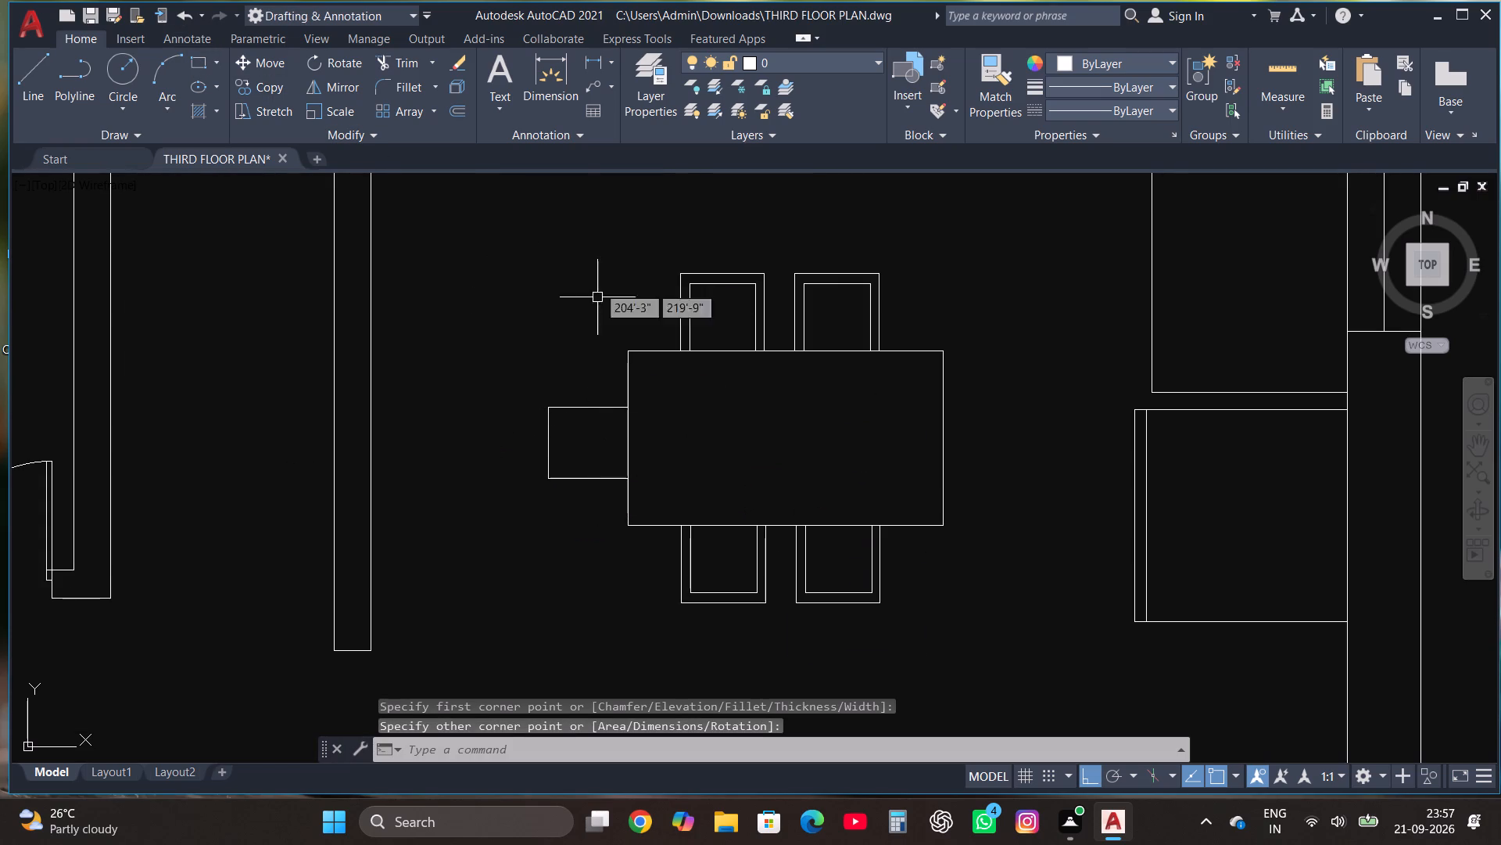
Draw a three-sided line outline around the left chair seat's top, left and bottom, trimming the overhang inside the table.
click(37, 73)
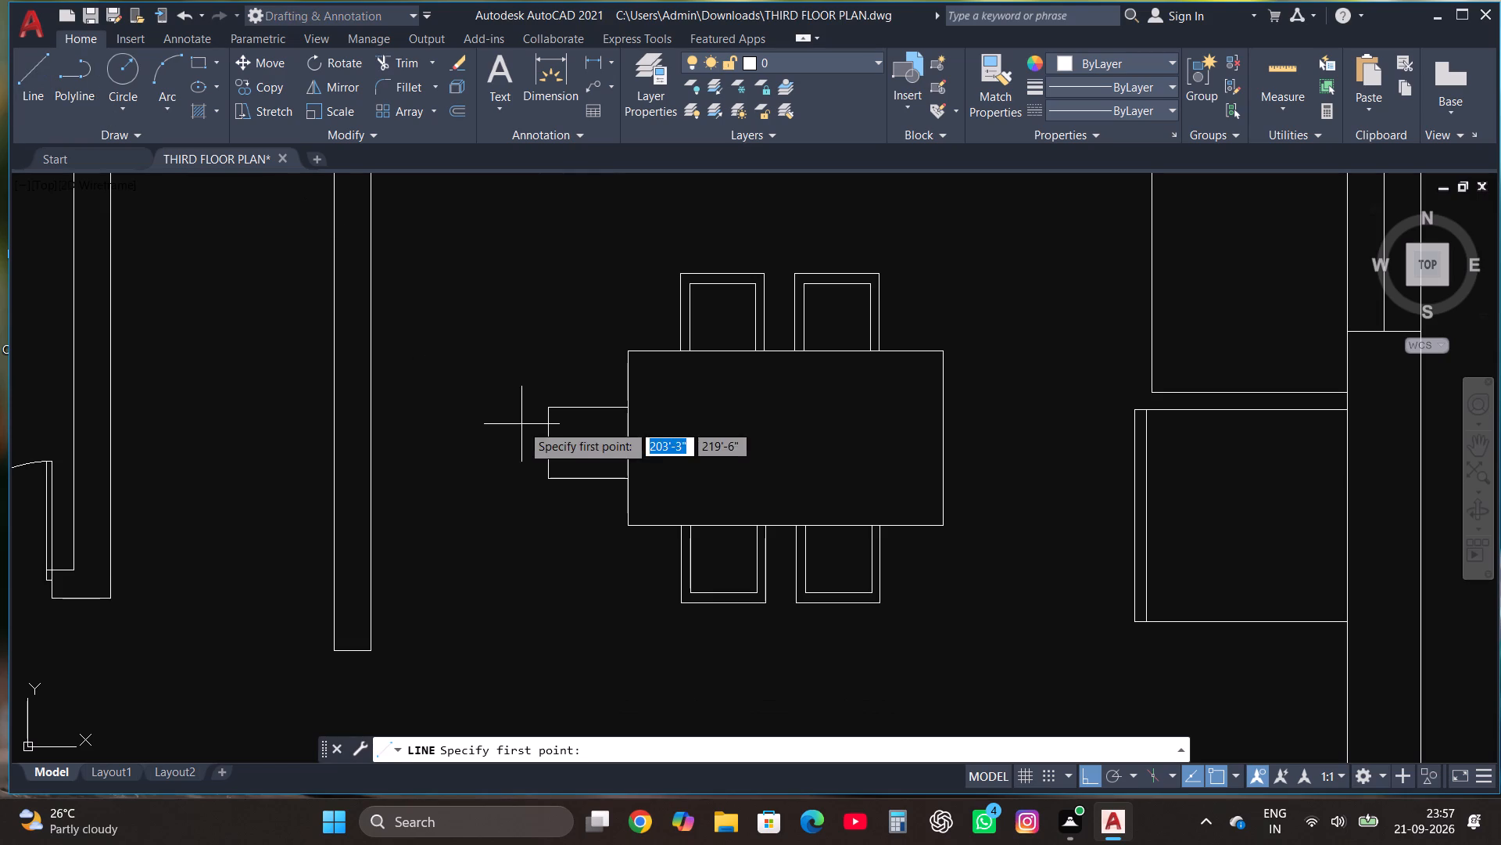
click(626, 398)
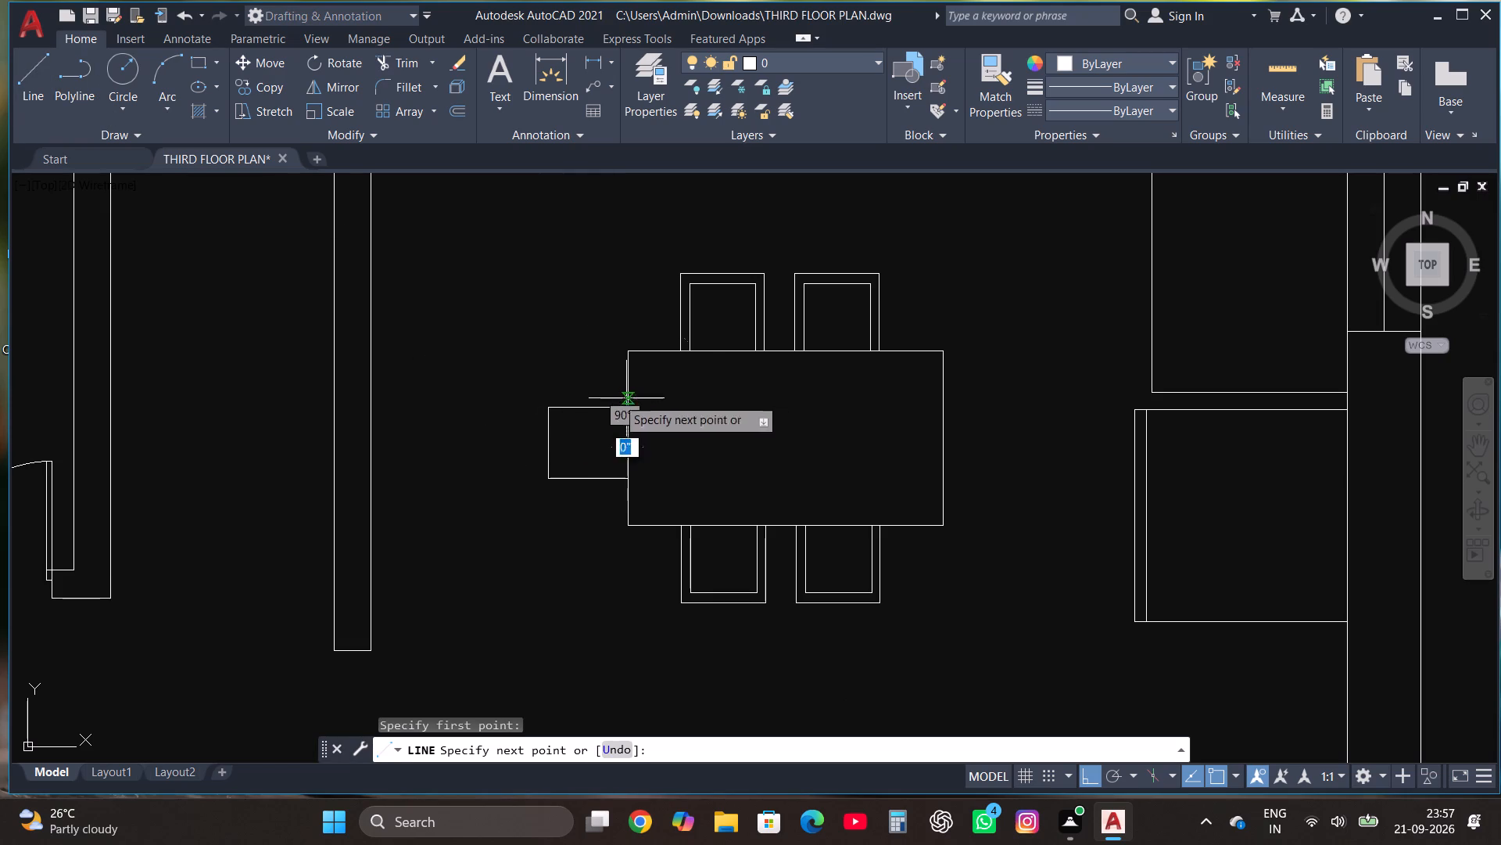
click(536, 394)
scroll(544, 494, up, 1)
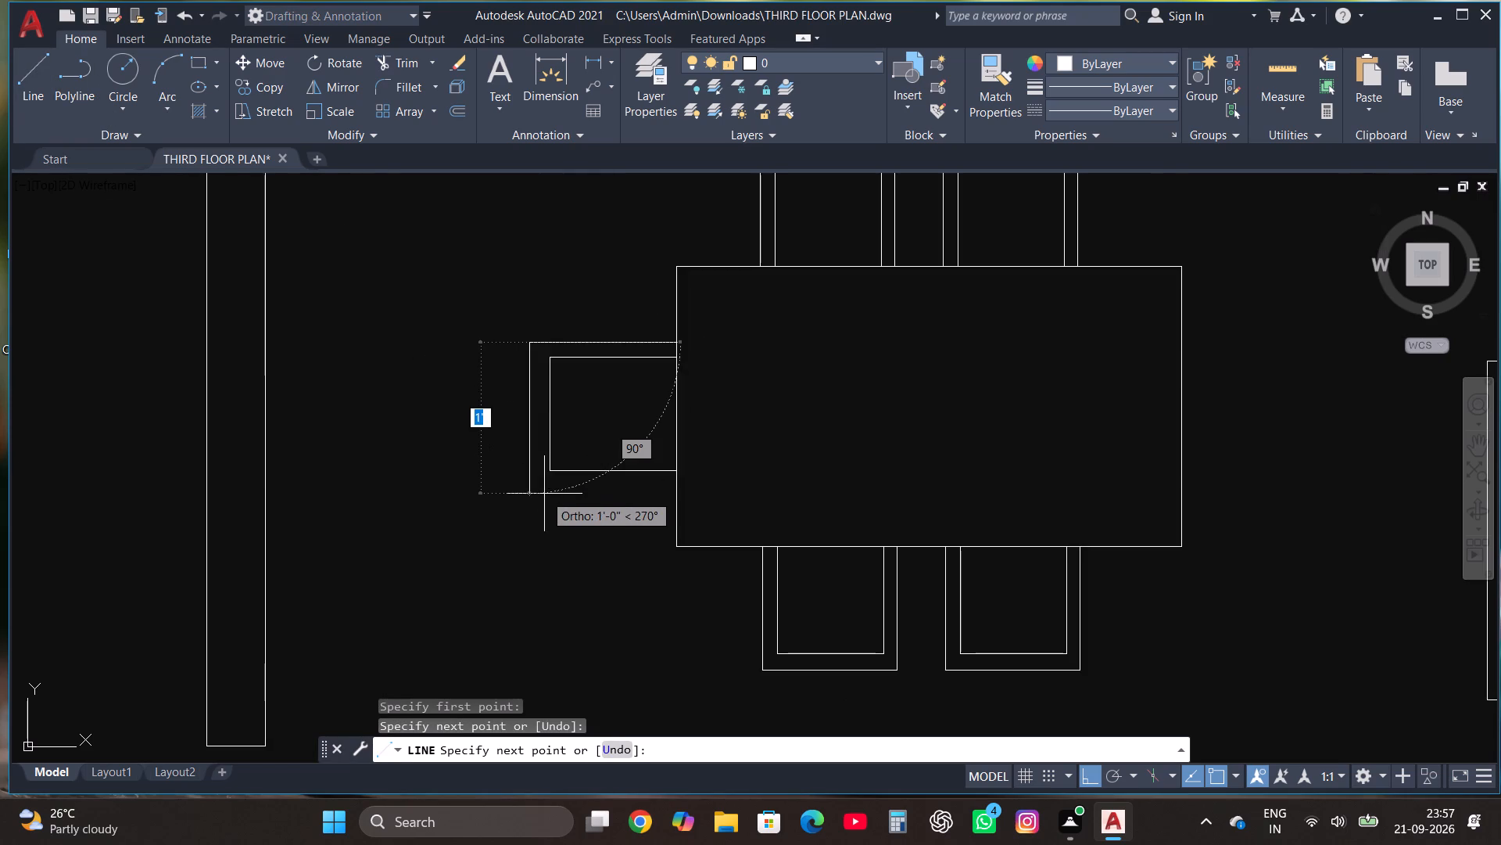
click(544, 489)
click(709, 497)
key(Escape)
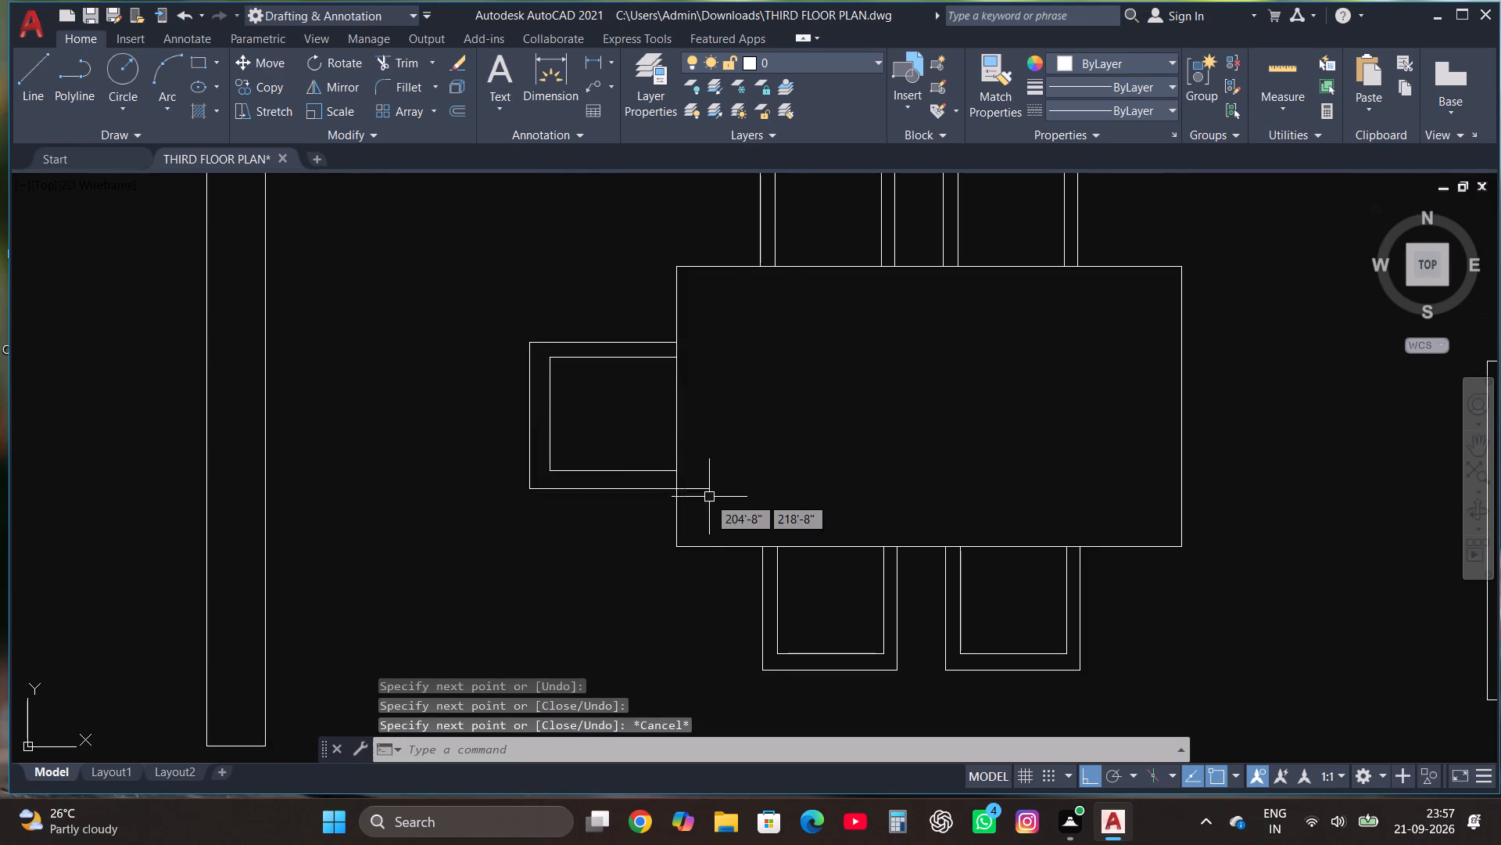
click(407, 63)
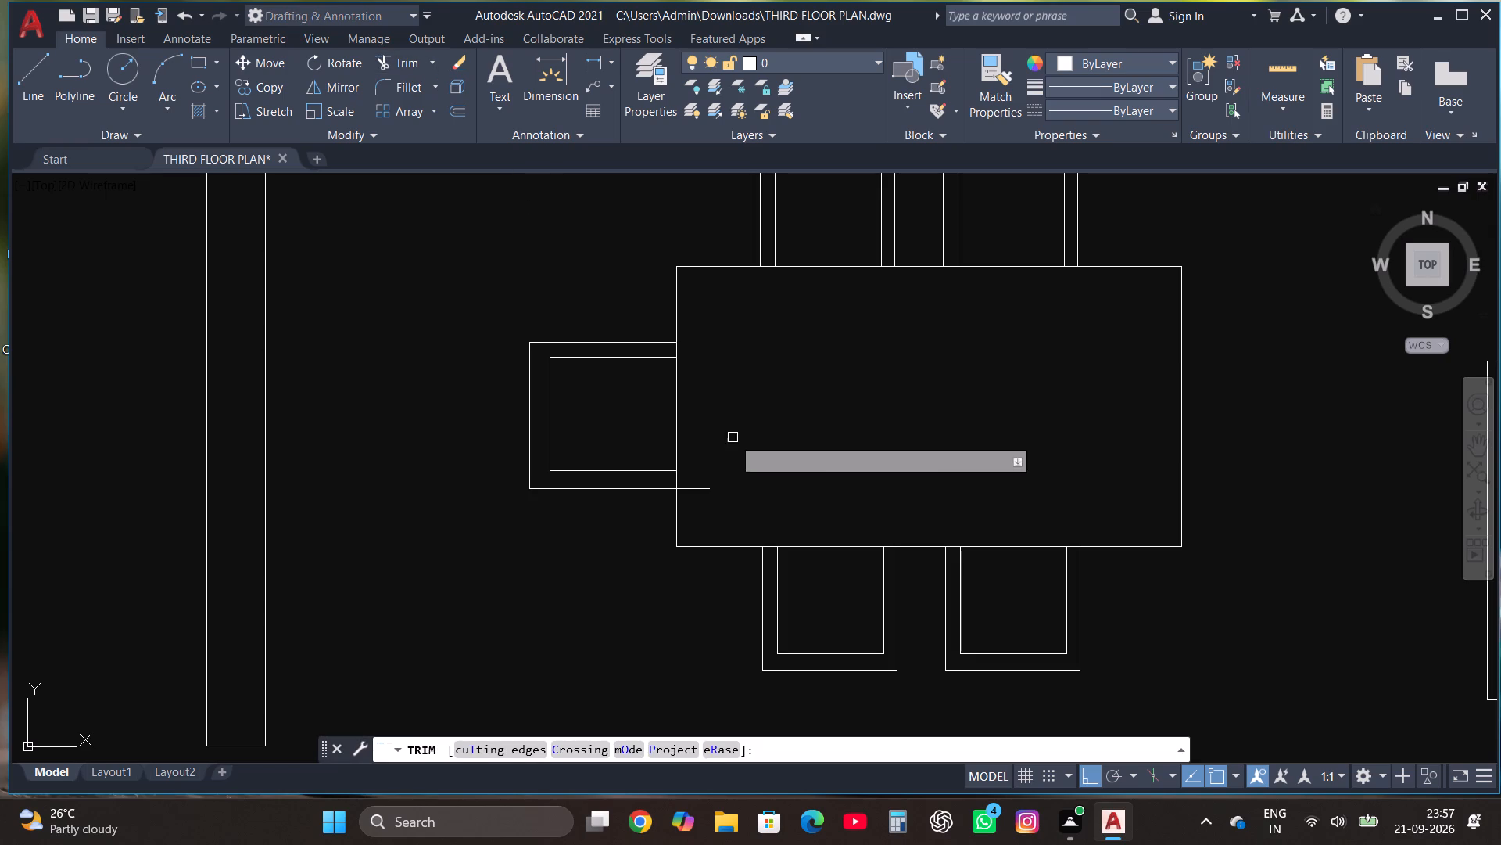
click(702, 492)
key(Escape)
Mirror the left chair across a vertical line through the table's middle to its right side, keeping the original.
drag(645, 519, 625, 493)
click(486, 250)
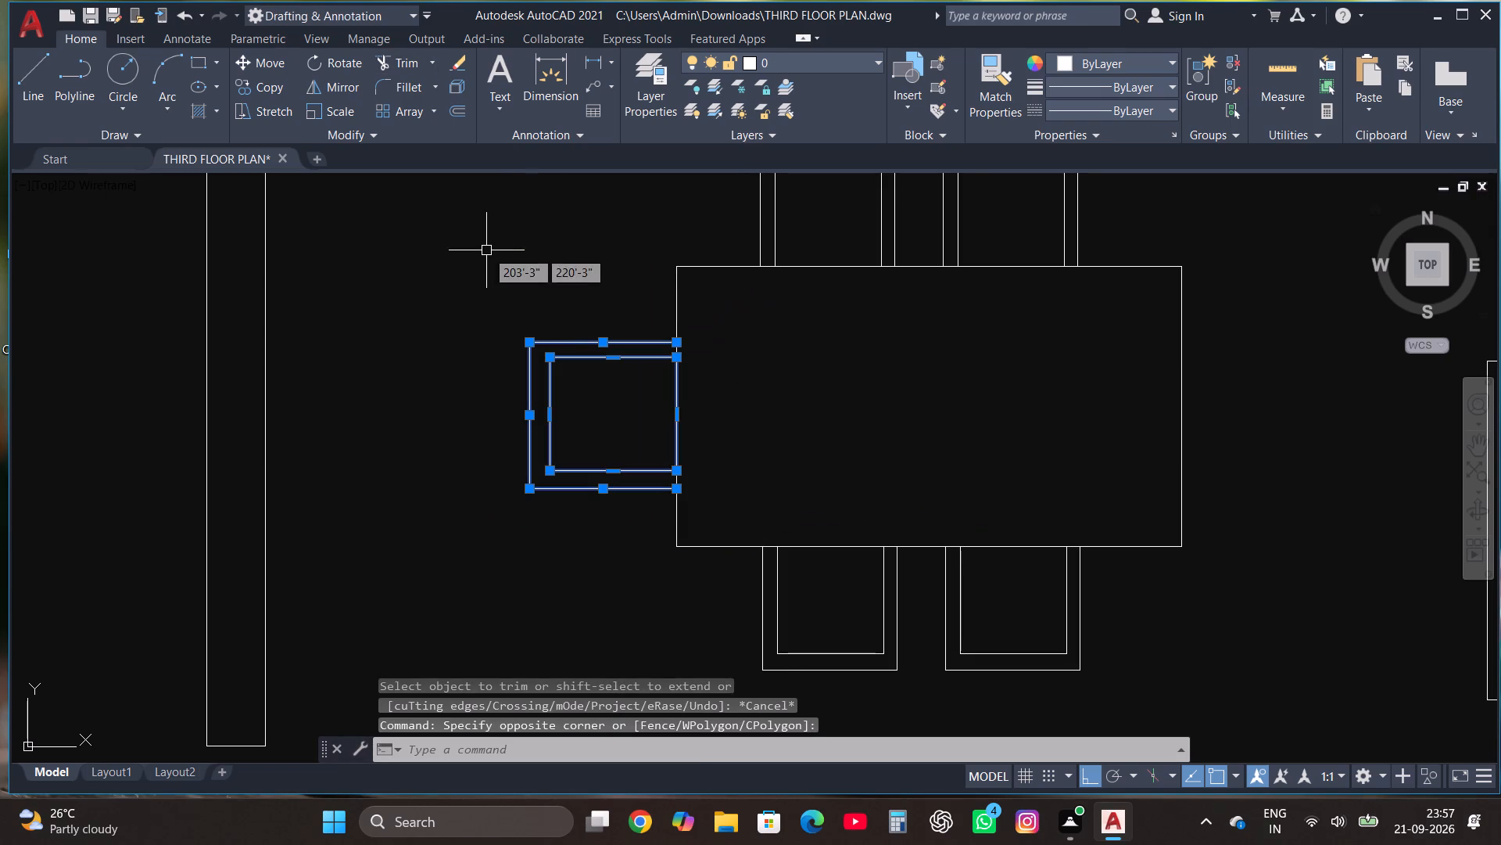
click(339, 81)
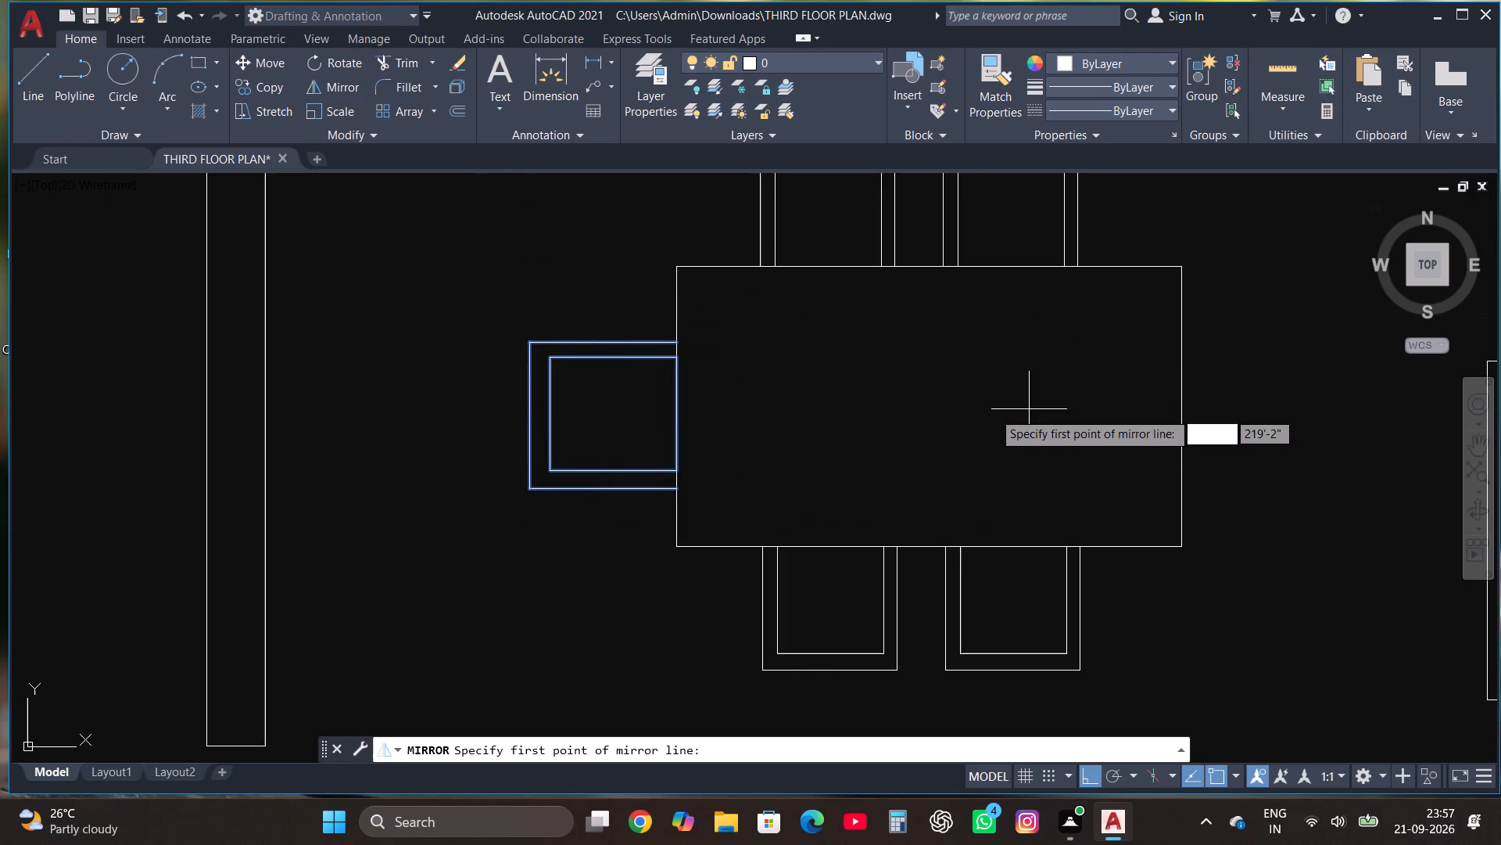
click(944, 406)
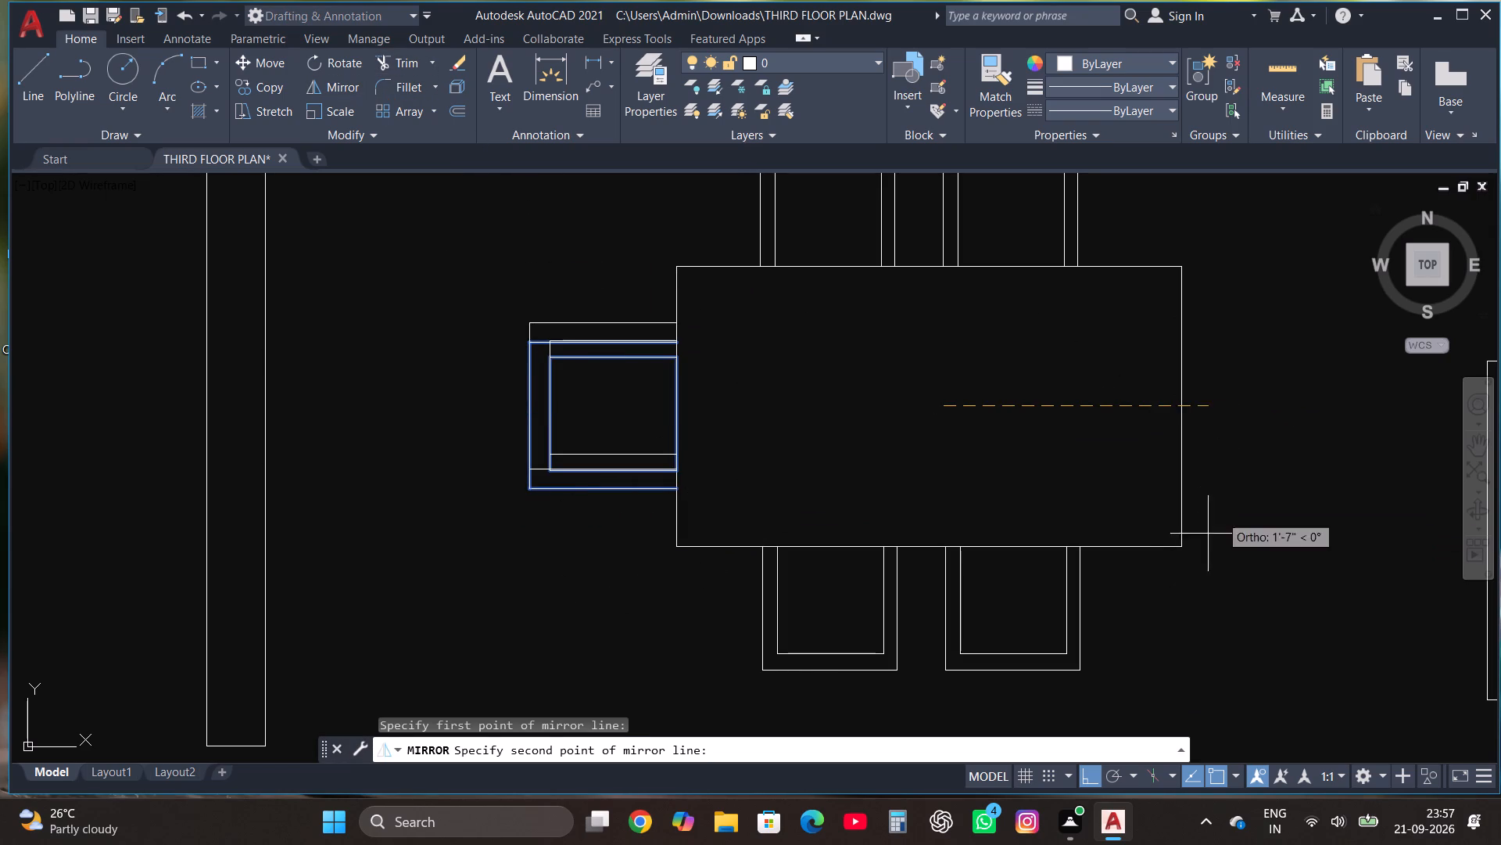
click(973, 300)
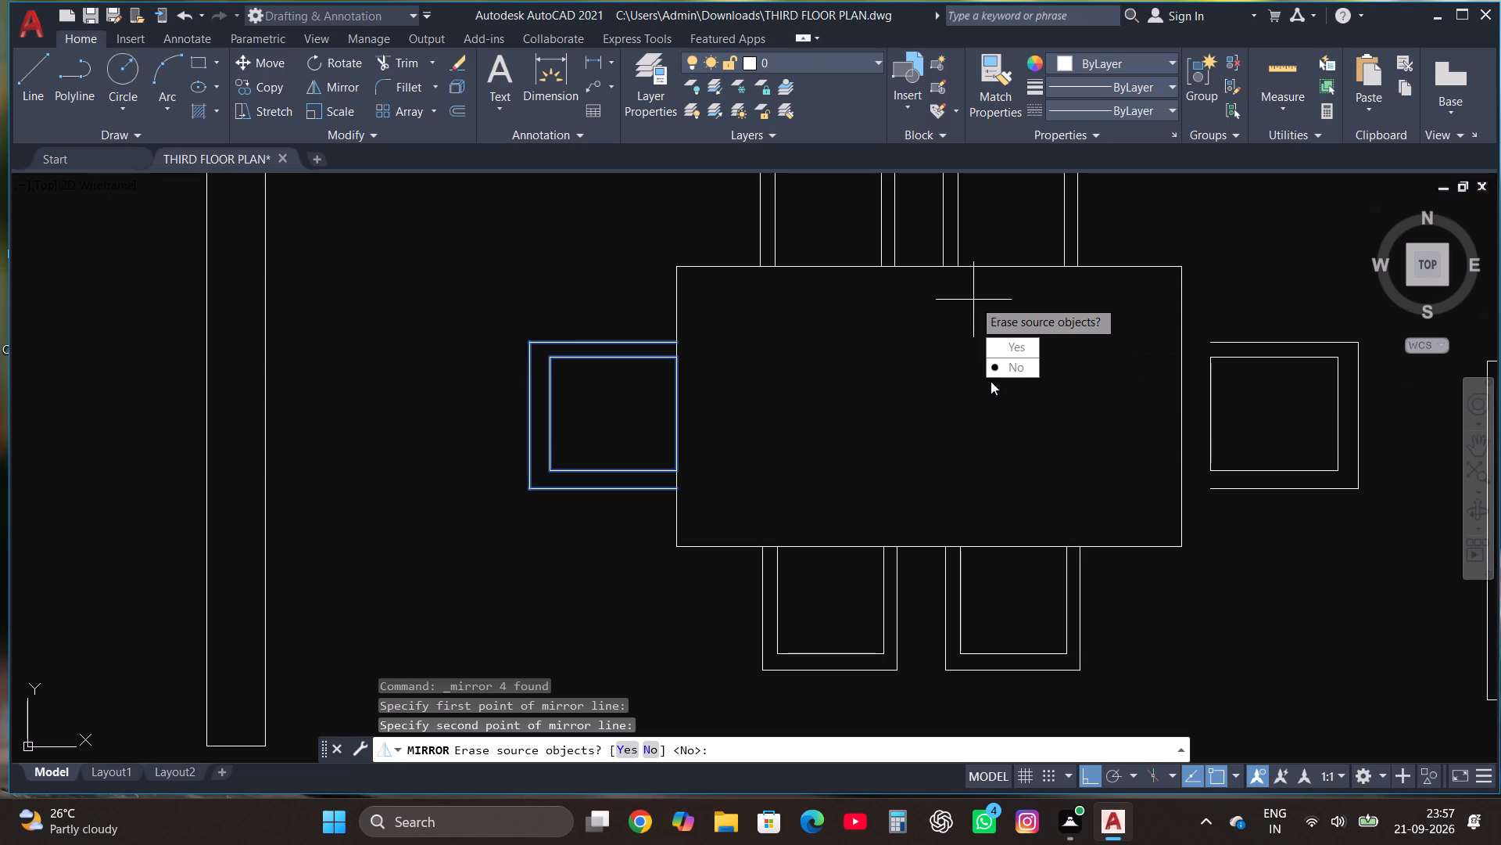
drag(1008, 370, 973, 300)
Move the mirrored right chair left so its open side meets the table's right edge.
scroll(944, 445, down, 3)
scroll(1100, 471, up, 2)
click(1164, 489)
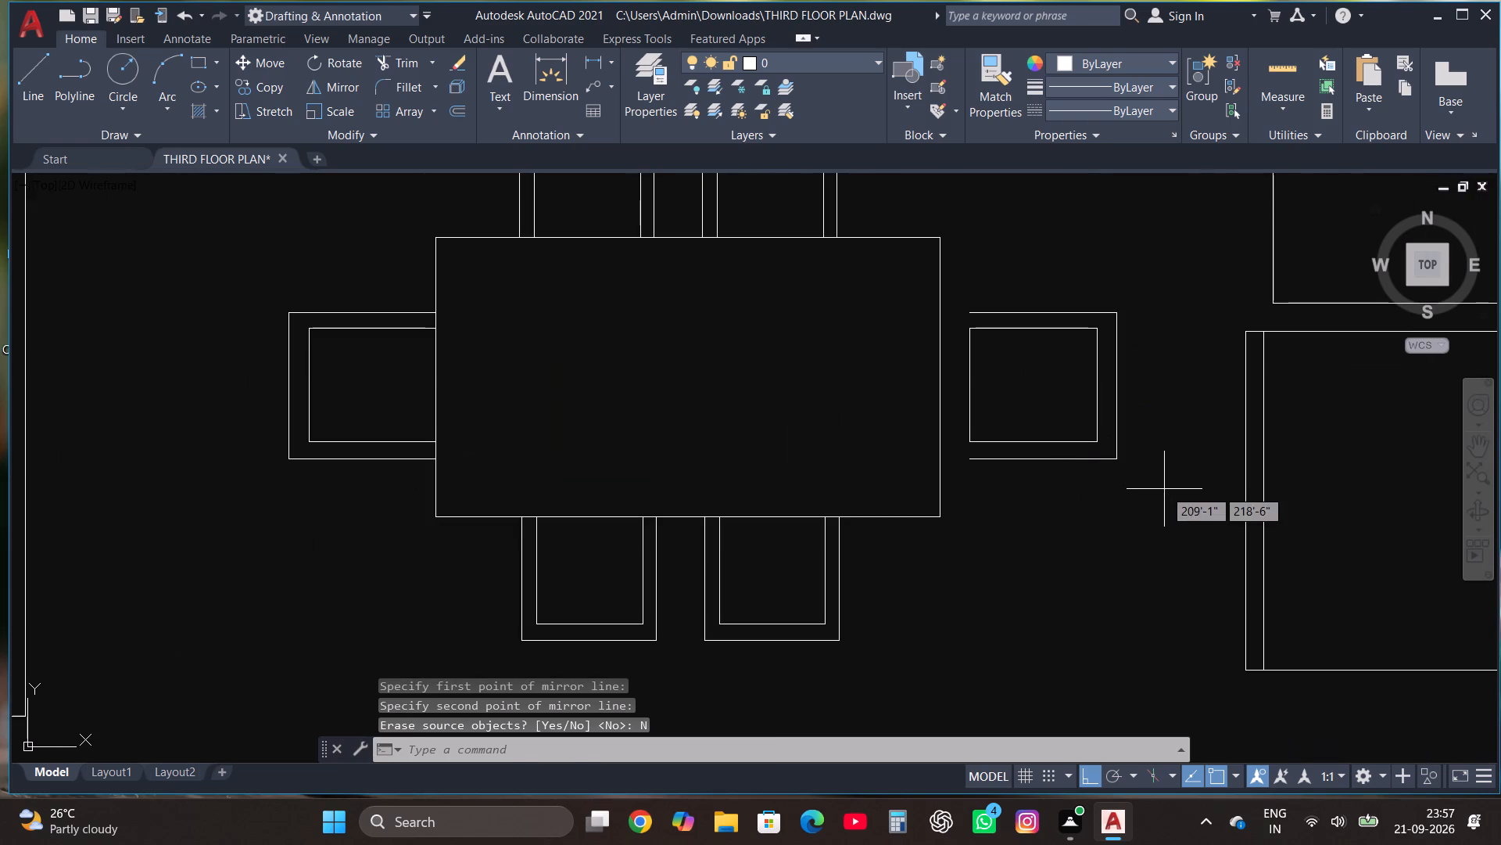
click(992, 261)
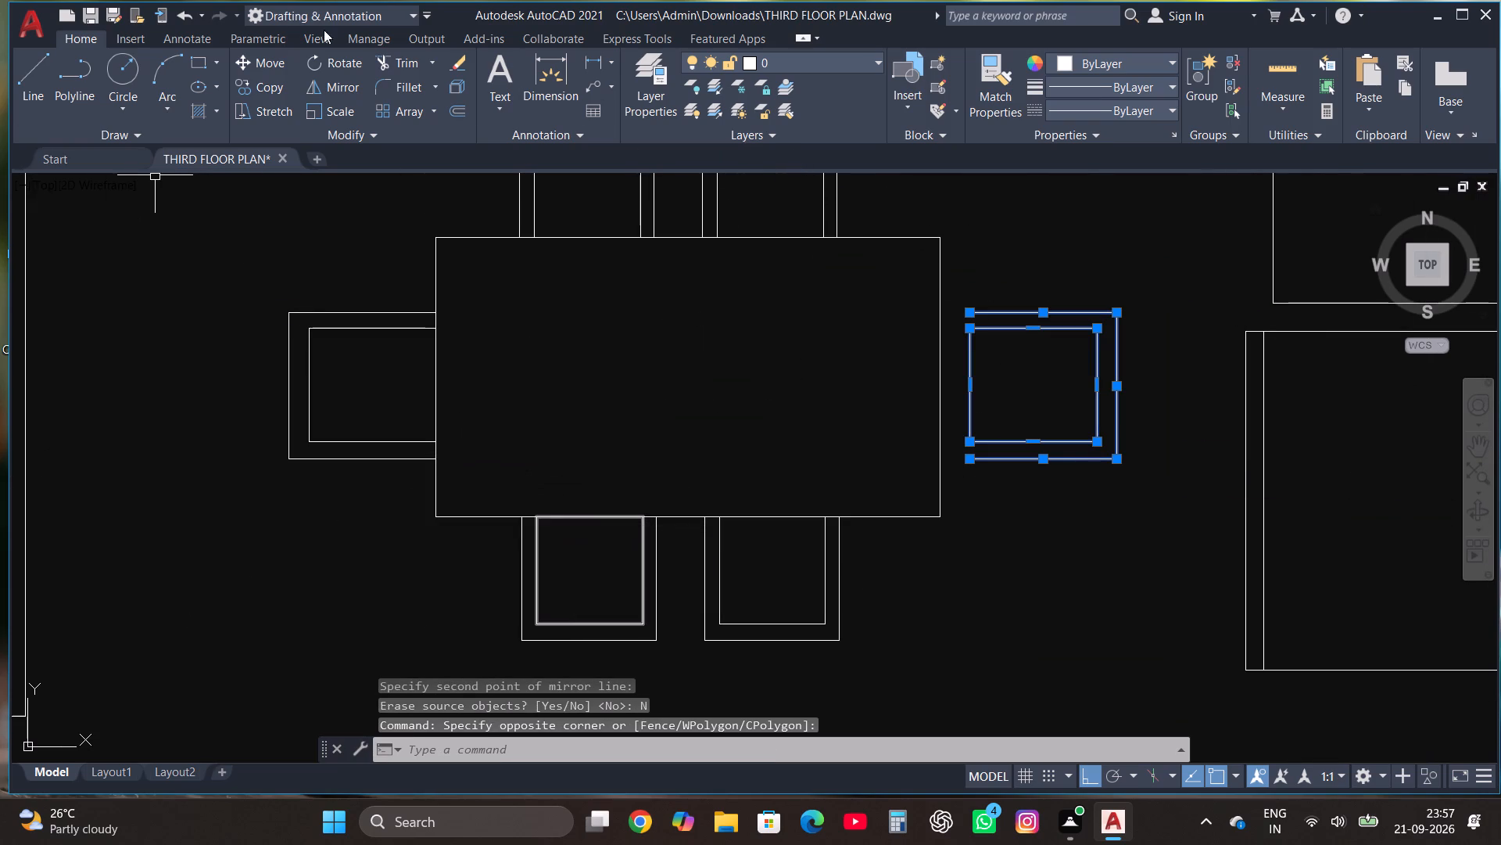
click(274, 63)
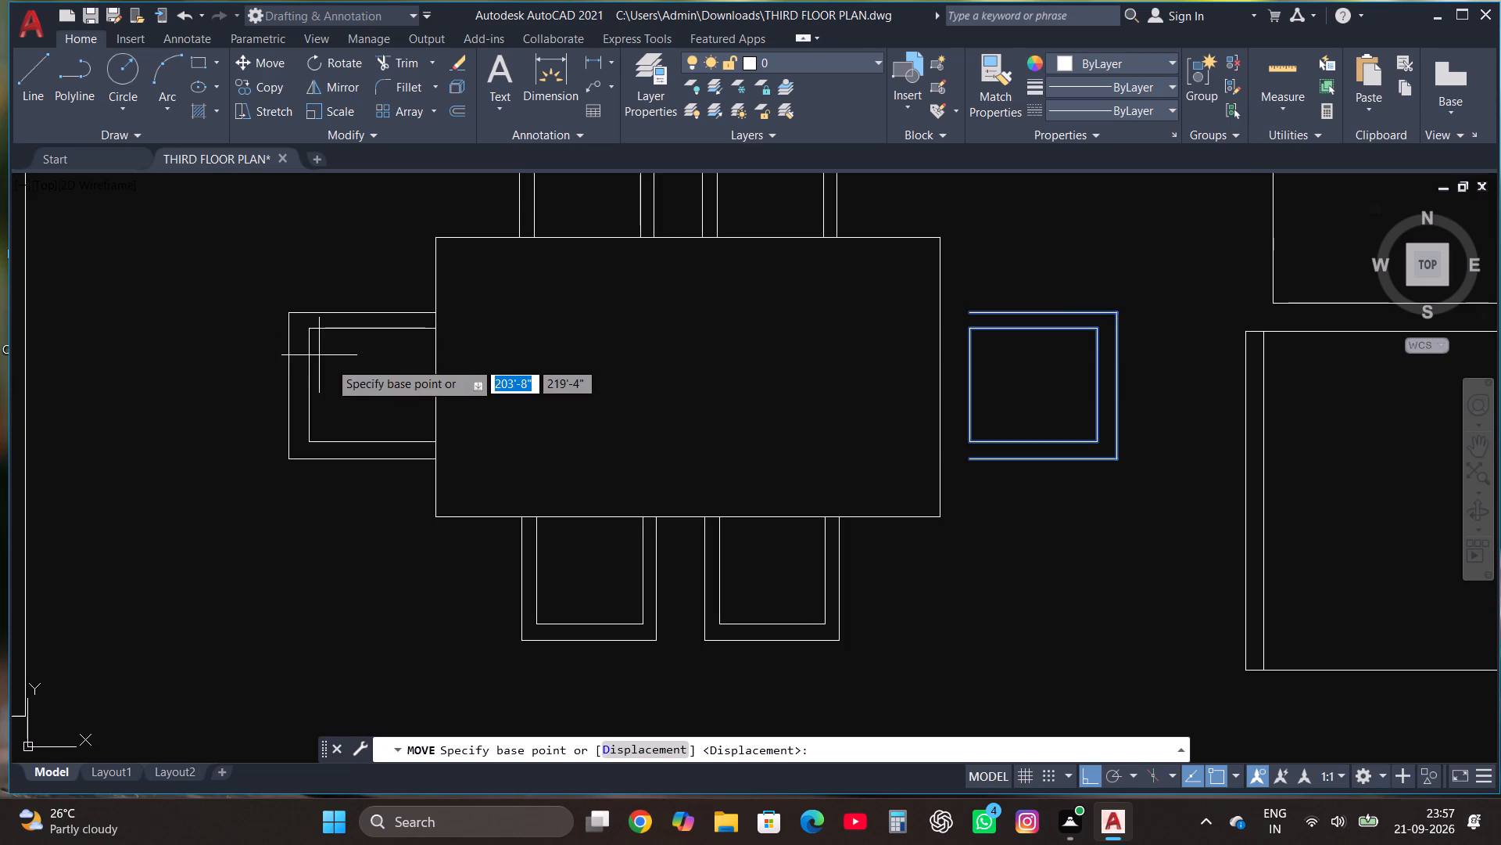
click(969, 313)
click(940, 301)
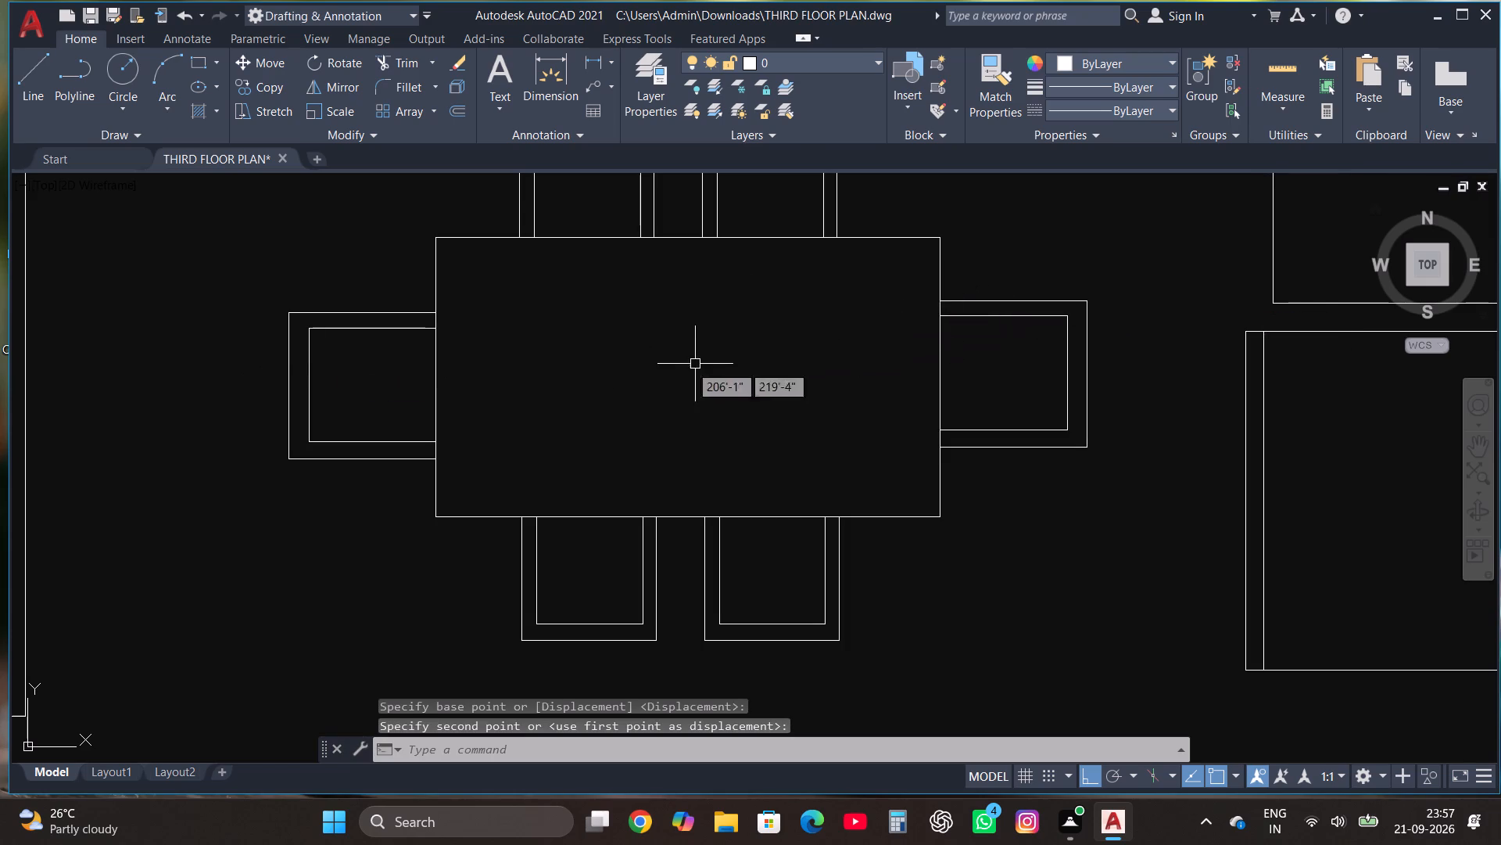
Select the whole dining set, the table together with all six chairs.
scroll(668, 382, down, 4)
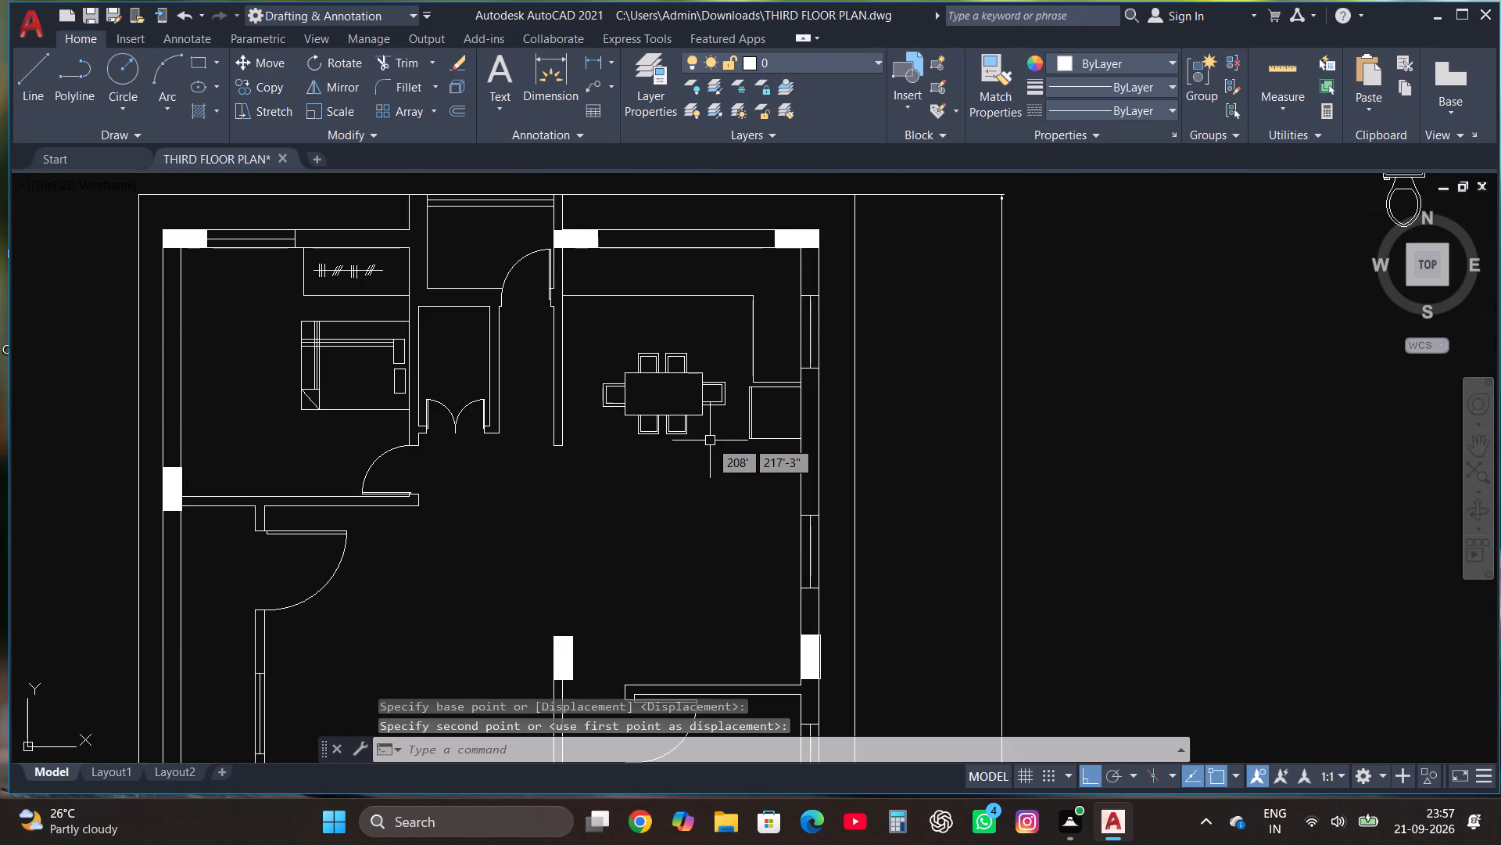
scroll(702, 311, down, 1)
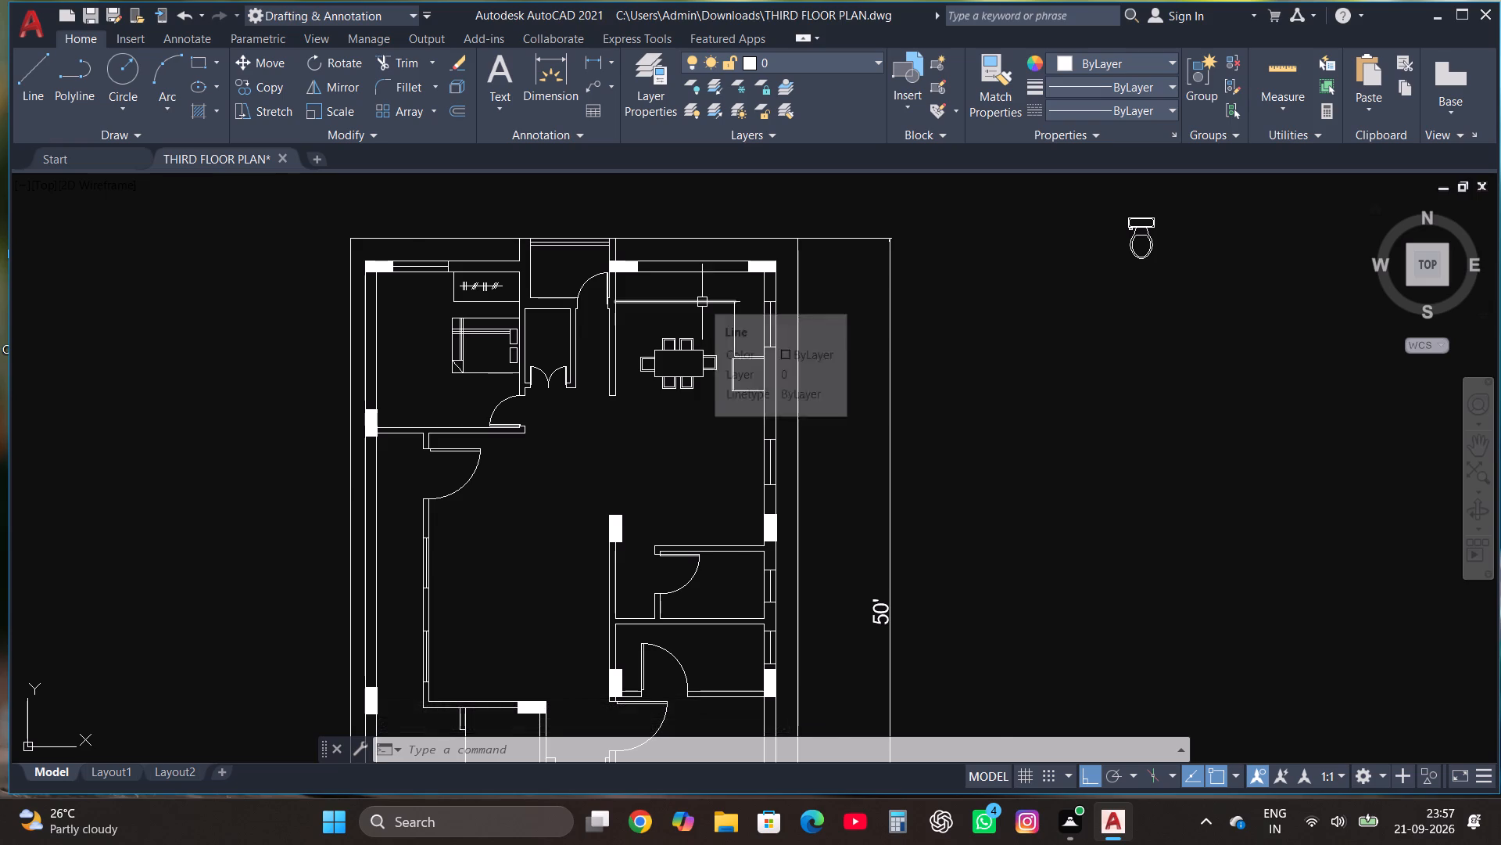
scroll(702, 302, up, 2)
click(520, 563)
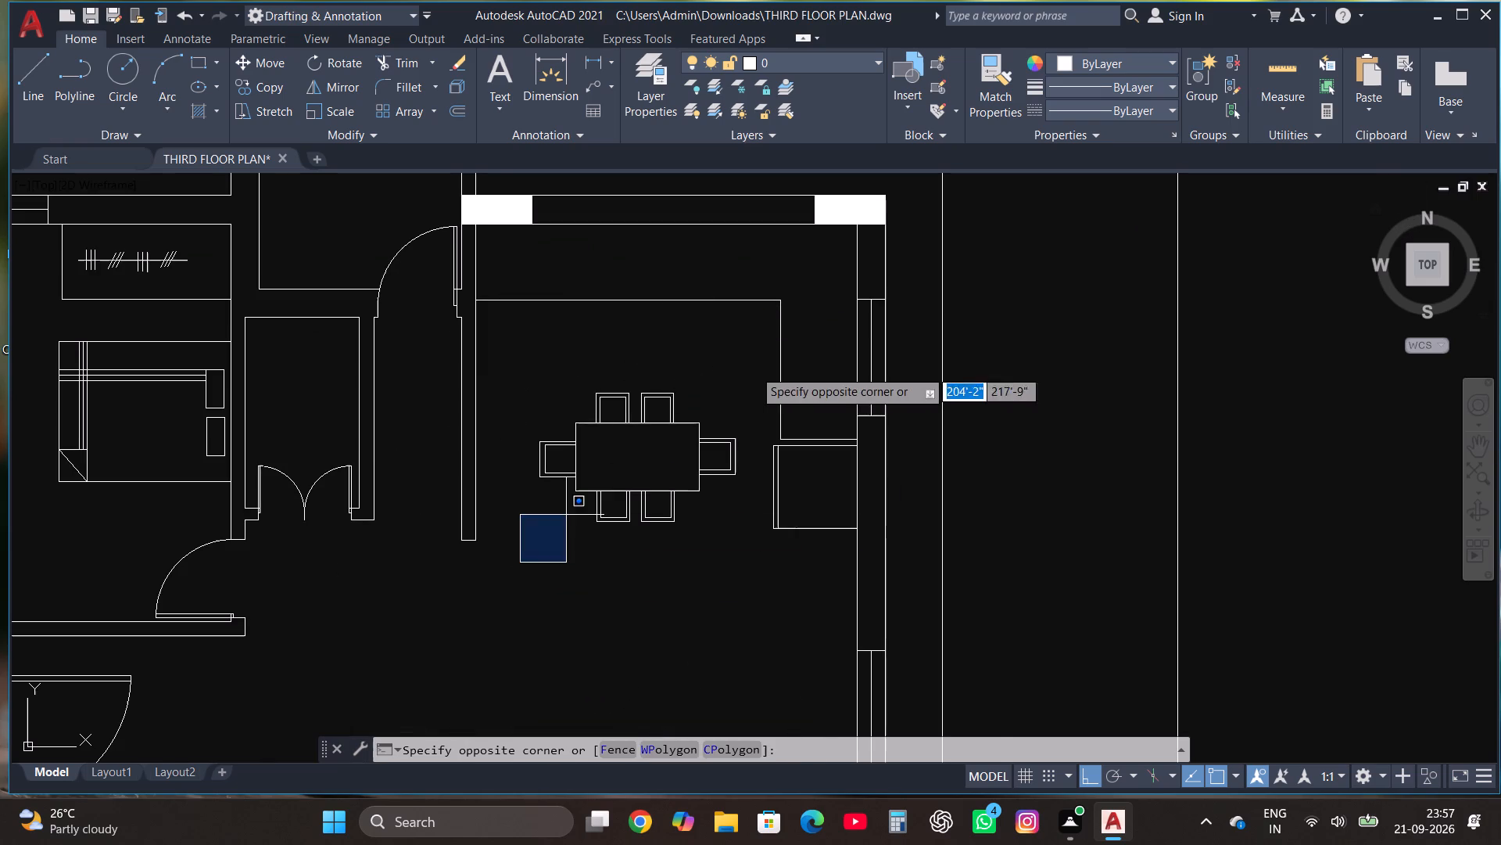
click(749, 343)
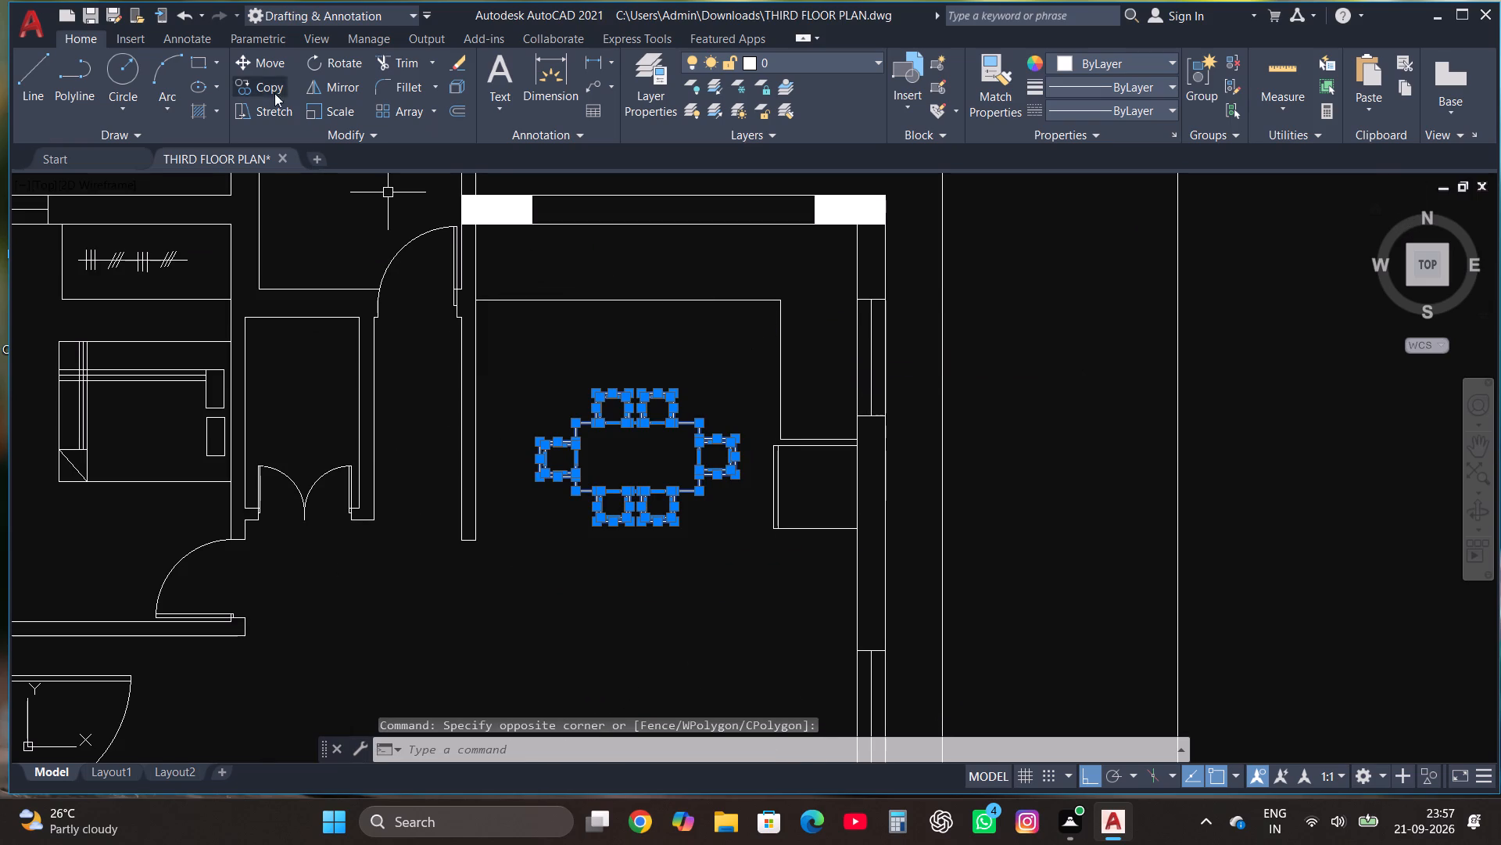
Move the six-chair dining set straight down about 7'-10", out of the kitchen into the open area below.
click(269, 57)
click(616, 461)
scroll(625, 445, down, 3)
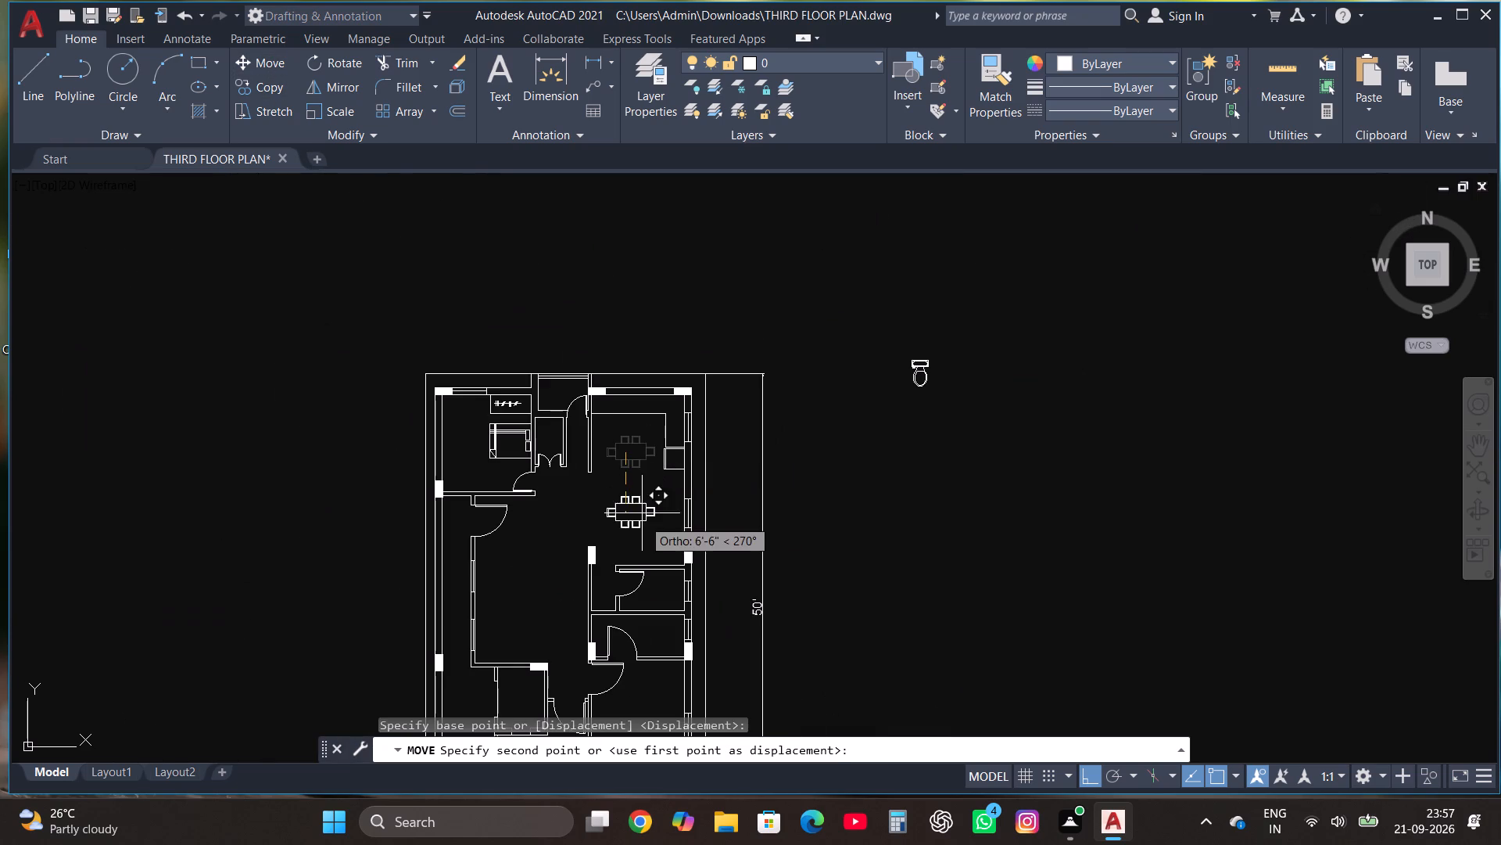
scroll(626, 519, up, 2)
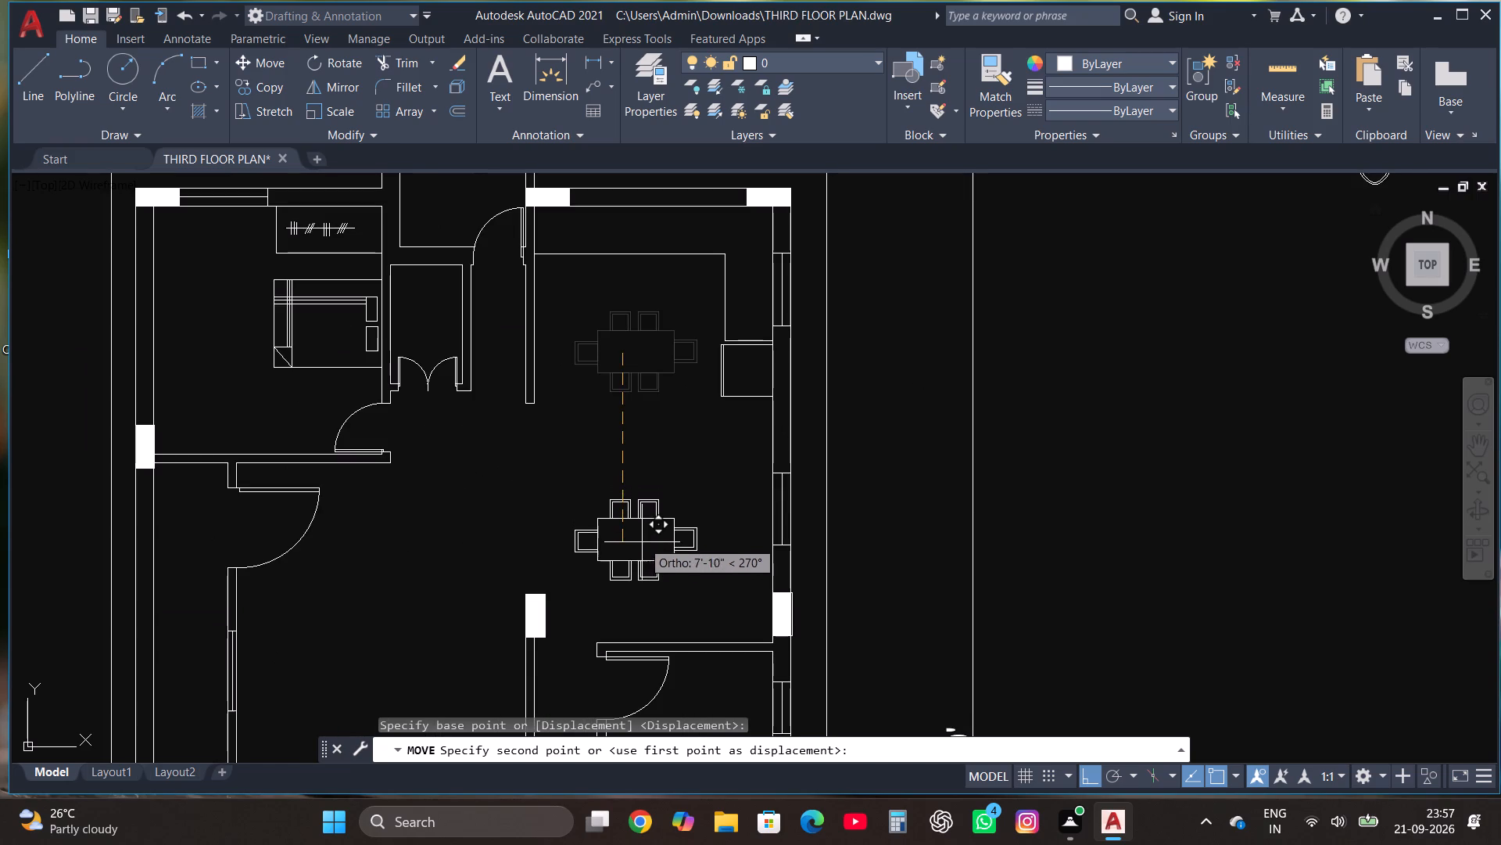
click(642, 542)
Draw a rectangle about 1'-11" by 1'-7" for the sink on the kitchen counter along the top wall.
scroll(668, 764, down, 2)
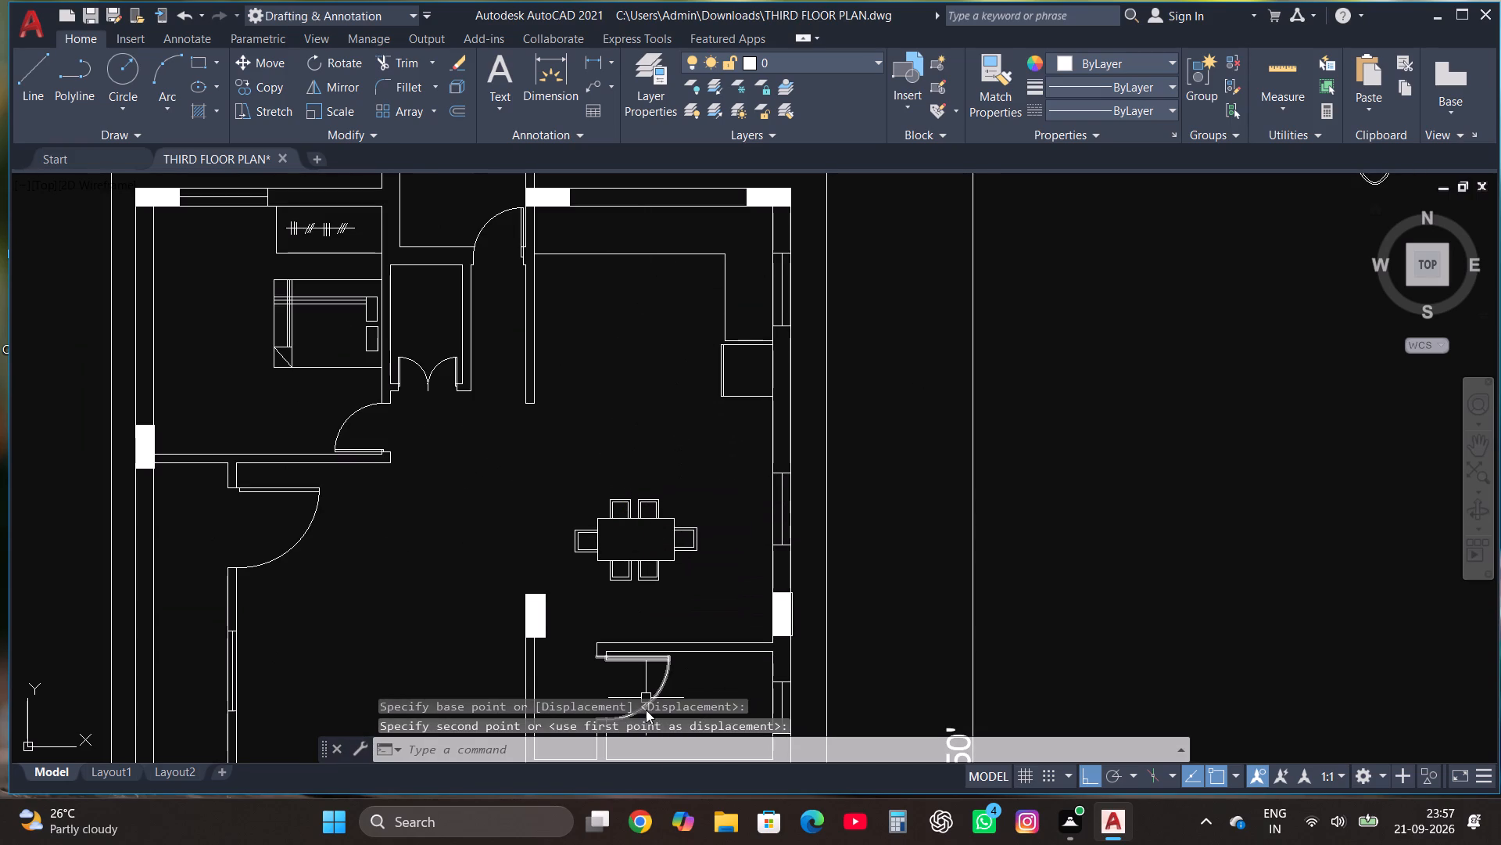
scroll(646, 710, down, 1)
scroll(607, 469, down, 3)
scroll(647, 400, up, 4)
scroll(310, 686, up, 1)
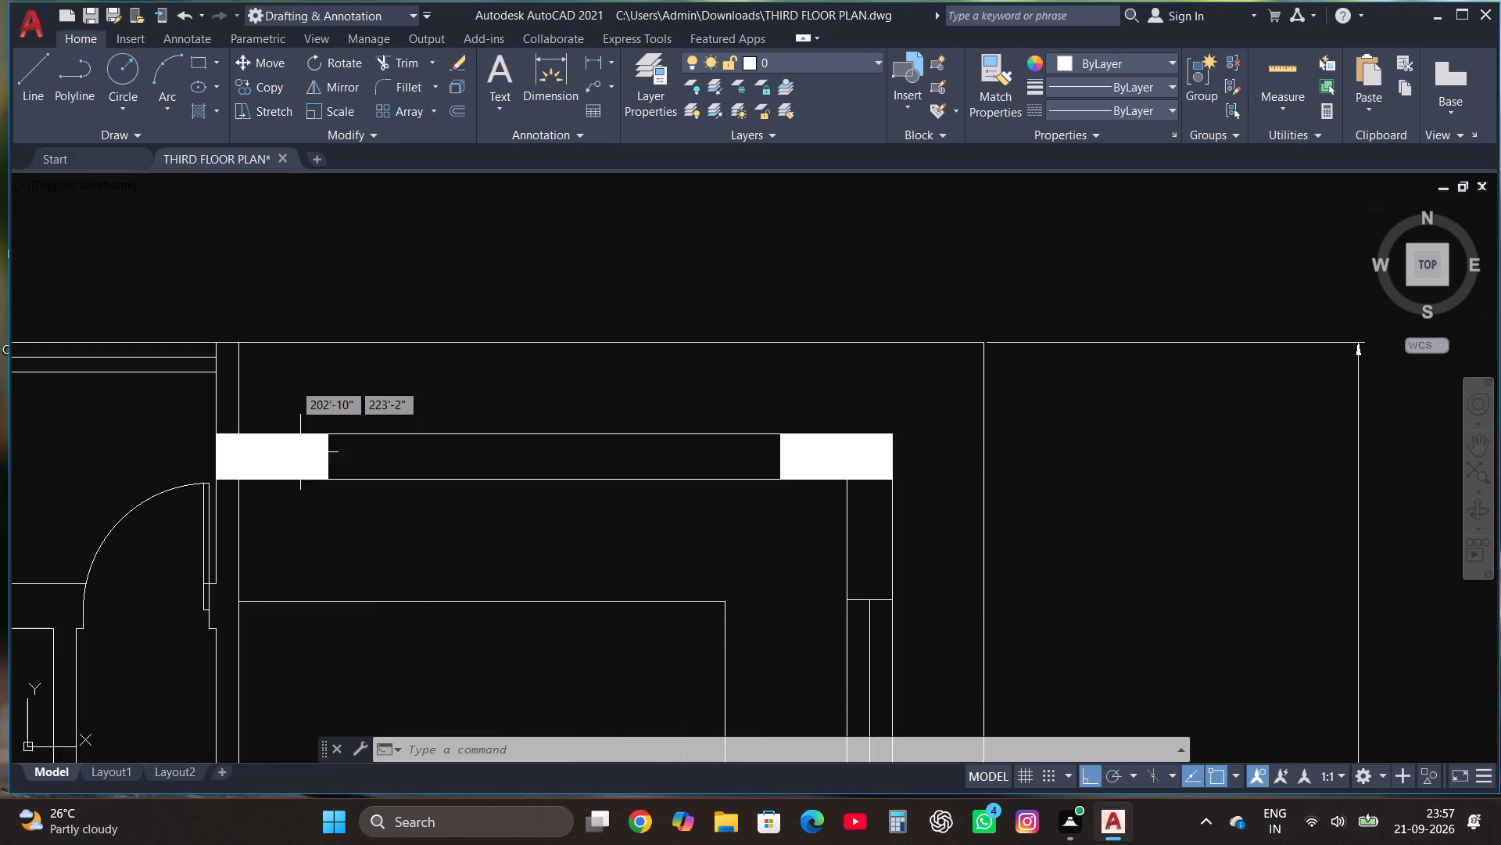
click(201, 68)
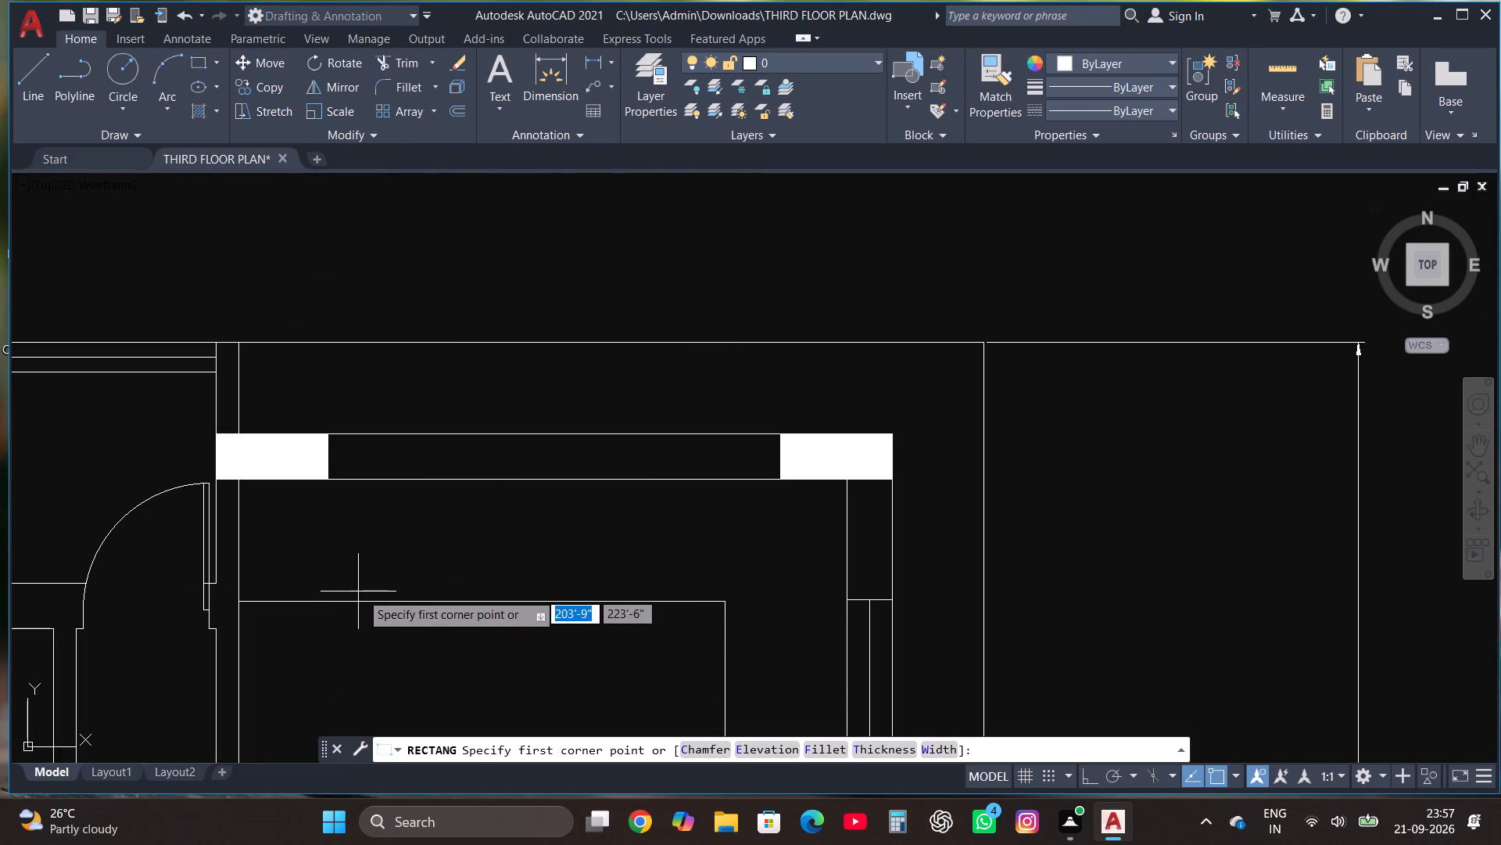
click(387, 591)
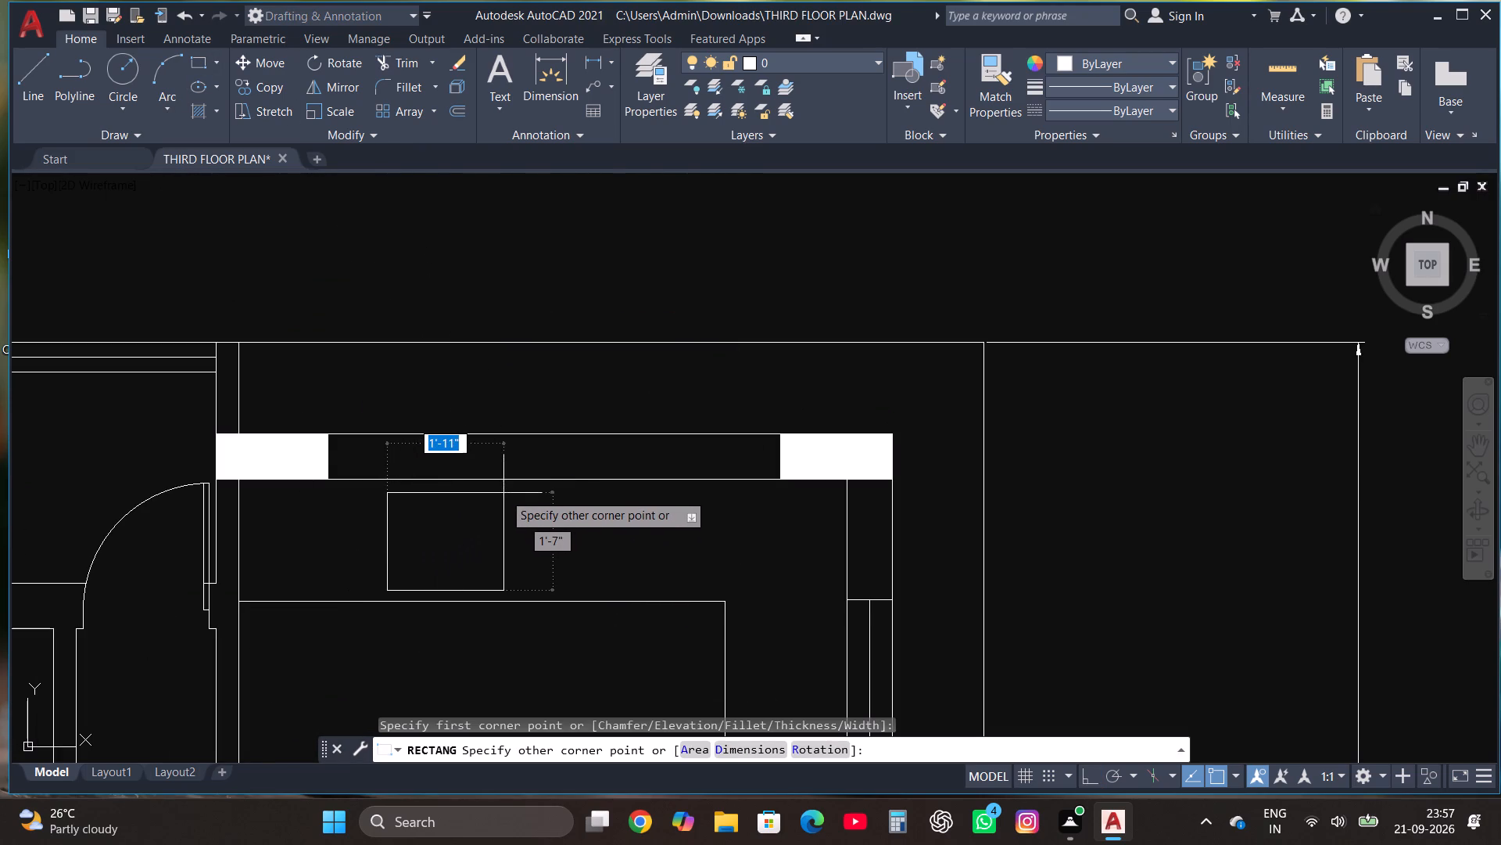
click(505, 493)
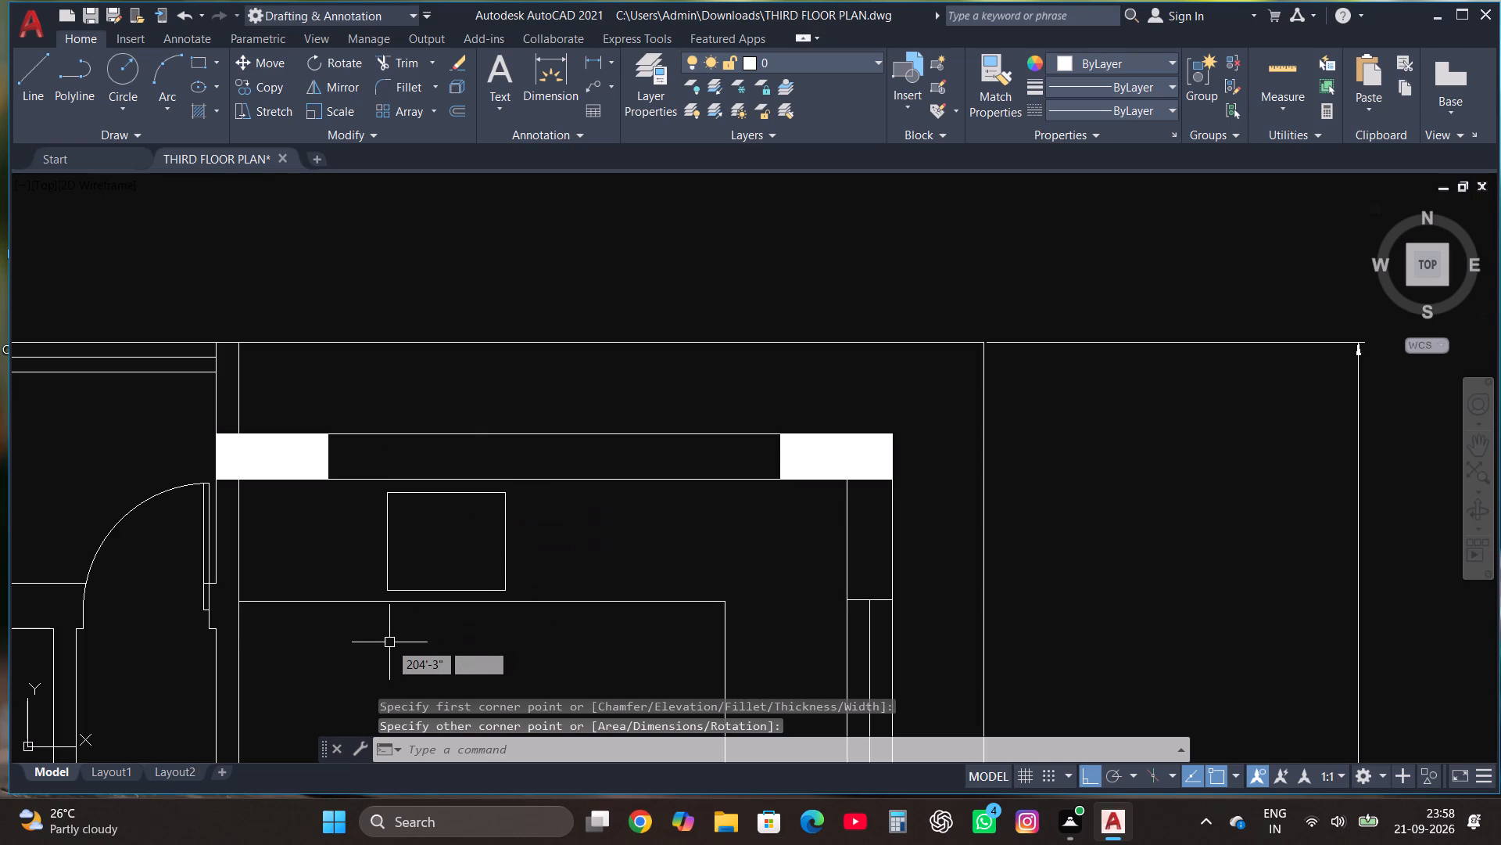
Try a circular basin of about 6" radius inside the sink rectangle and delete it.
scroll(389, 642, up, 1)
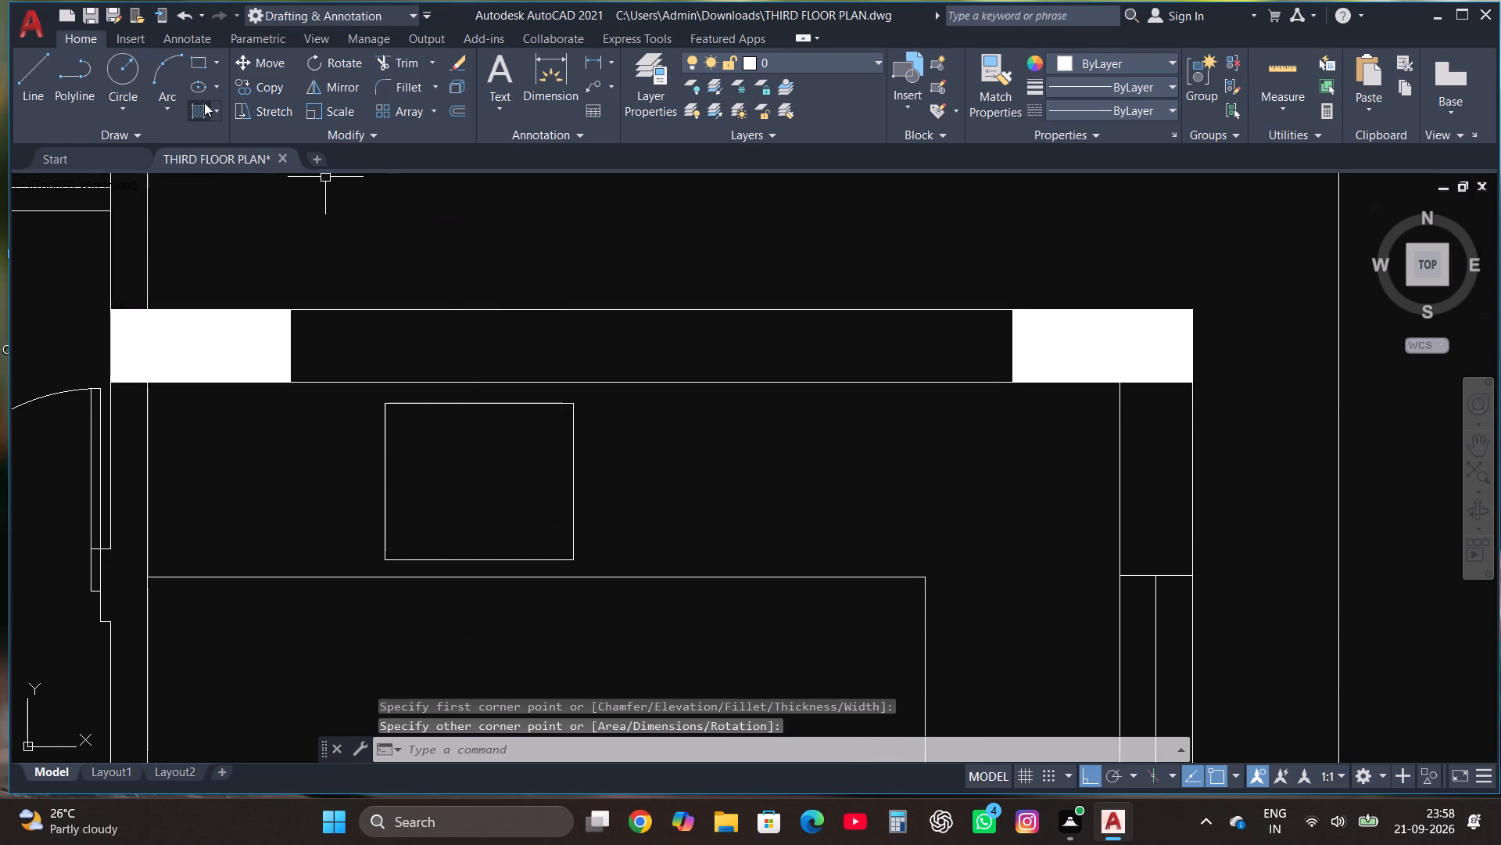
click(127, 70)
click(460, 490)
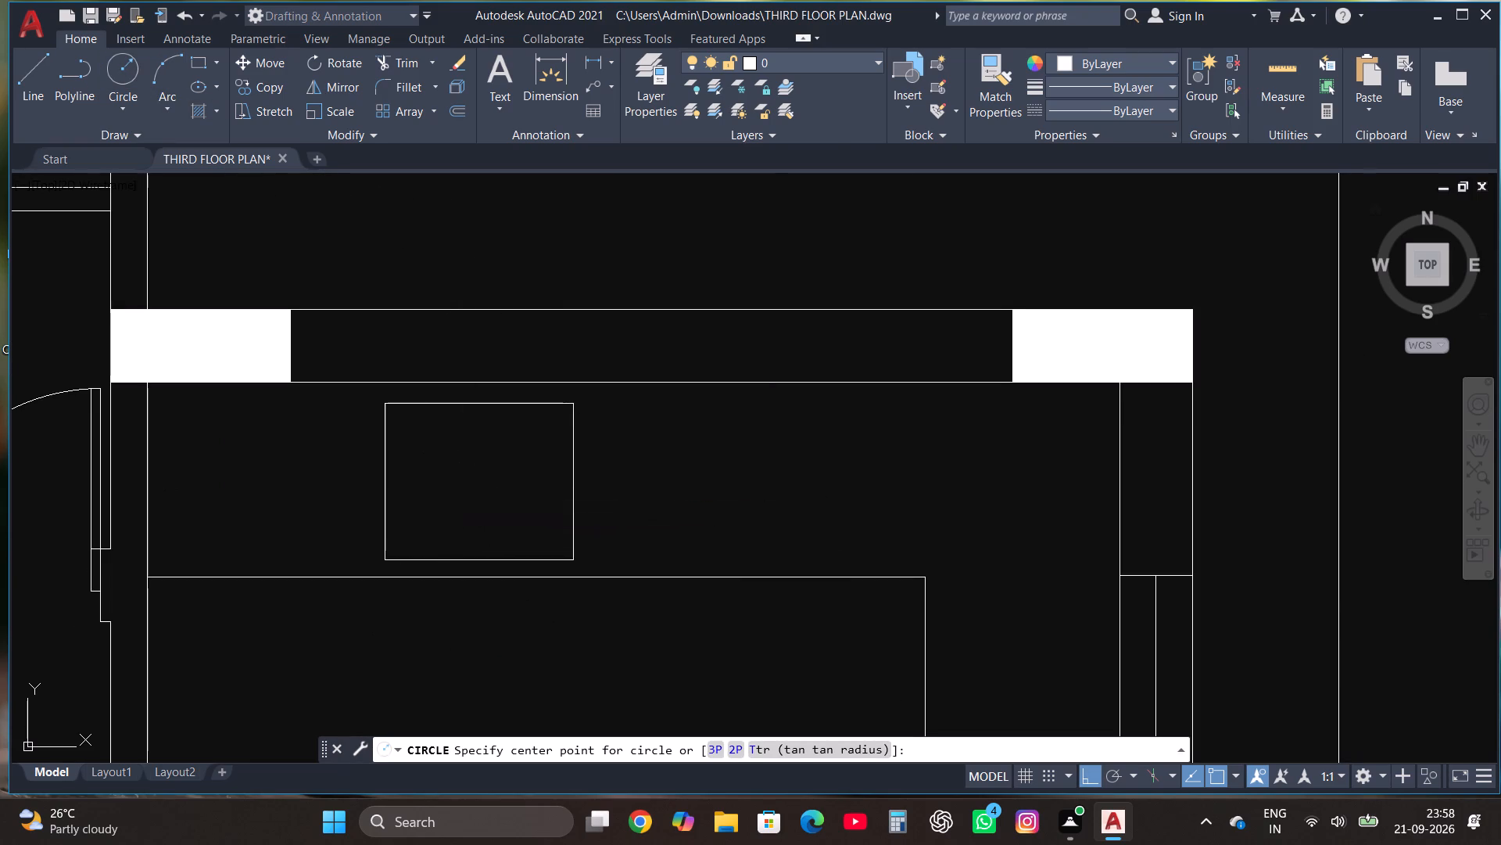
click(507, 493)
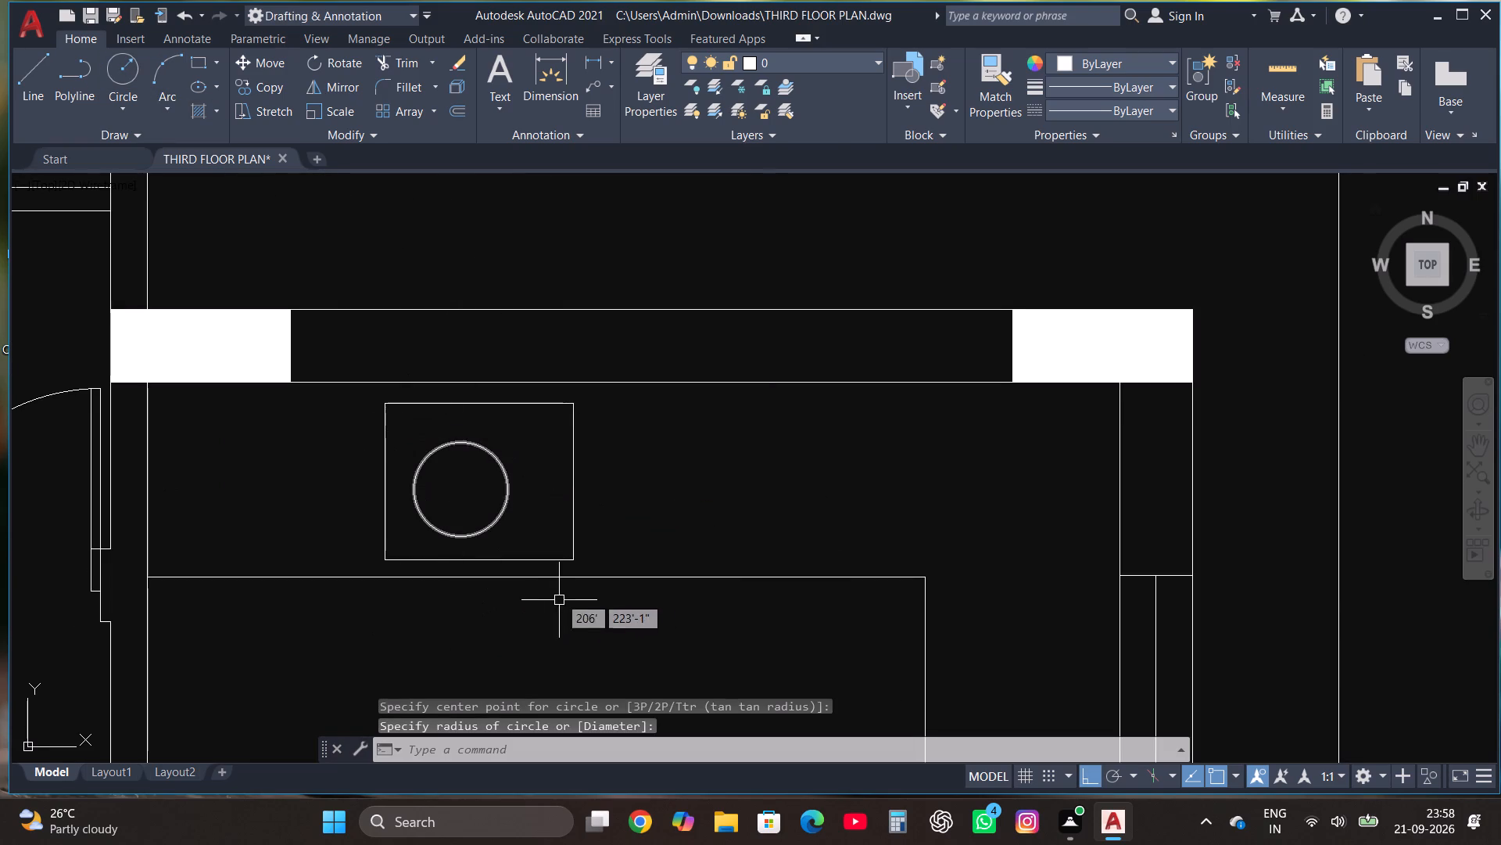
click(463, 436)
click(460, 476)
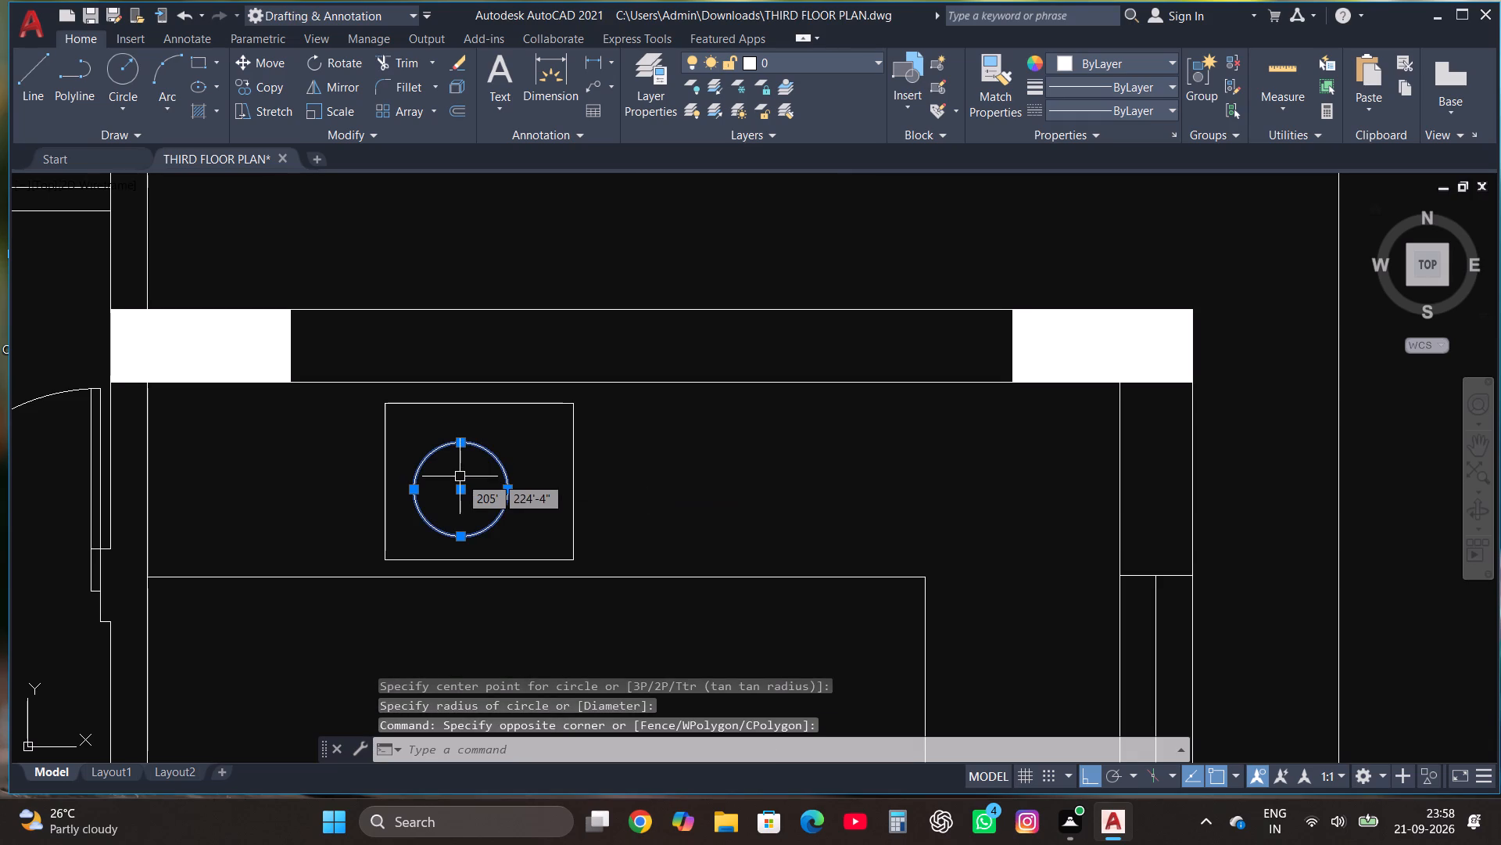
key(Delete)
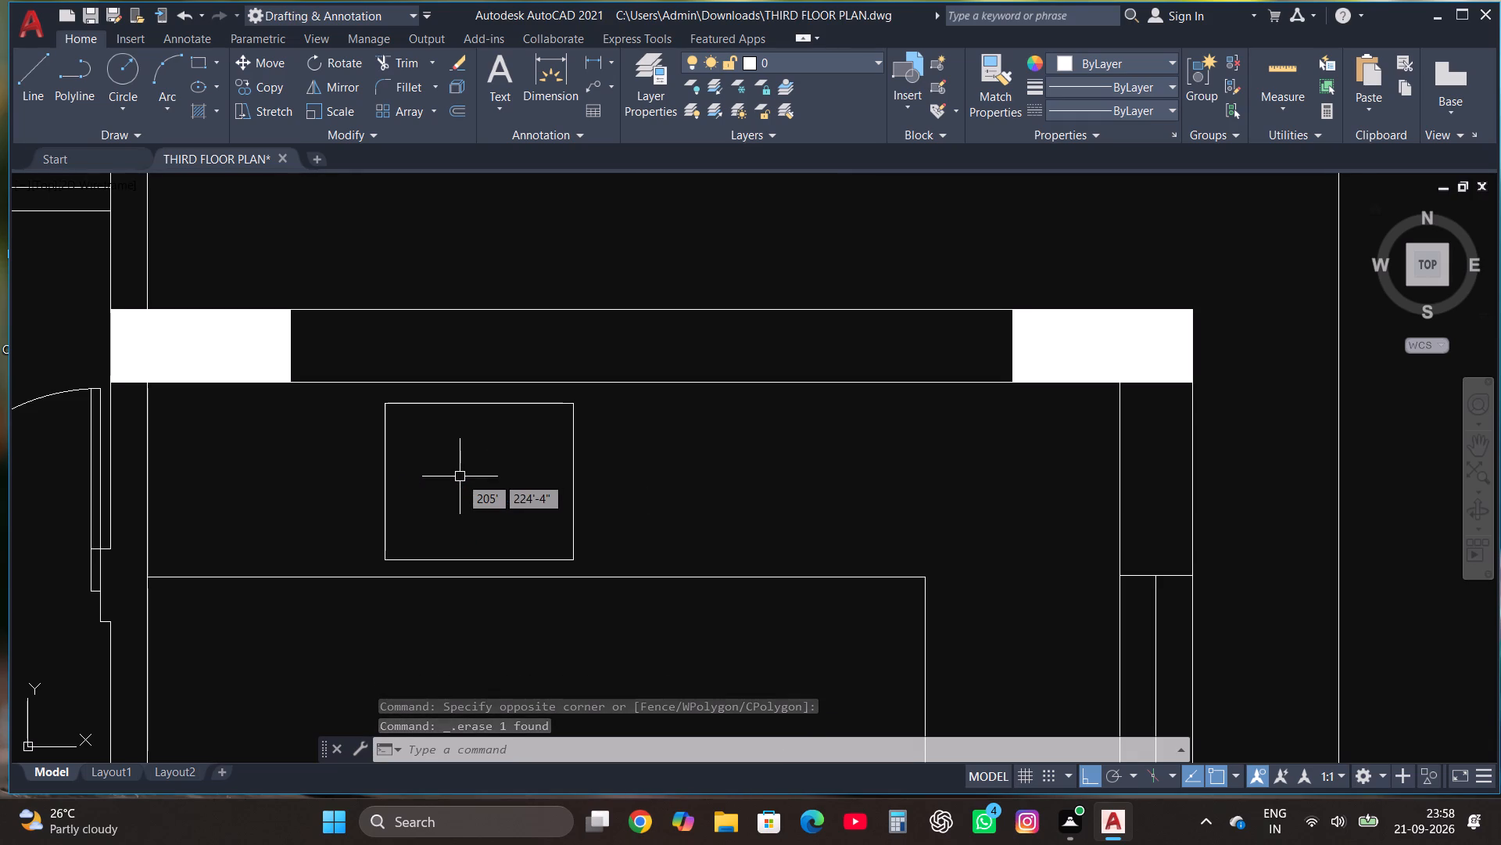
Draw an upright ellipse inside the sink rectangle with semi-axes of about 4" and 6".
click(192, 96)
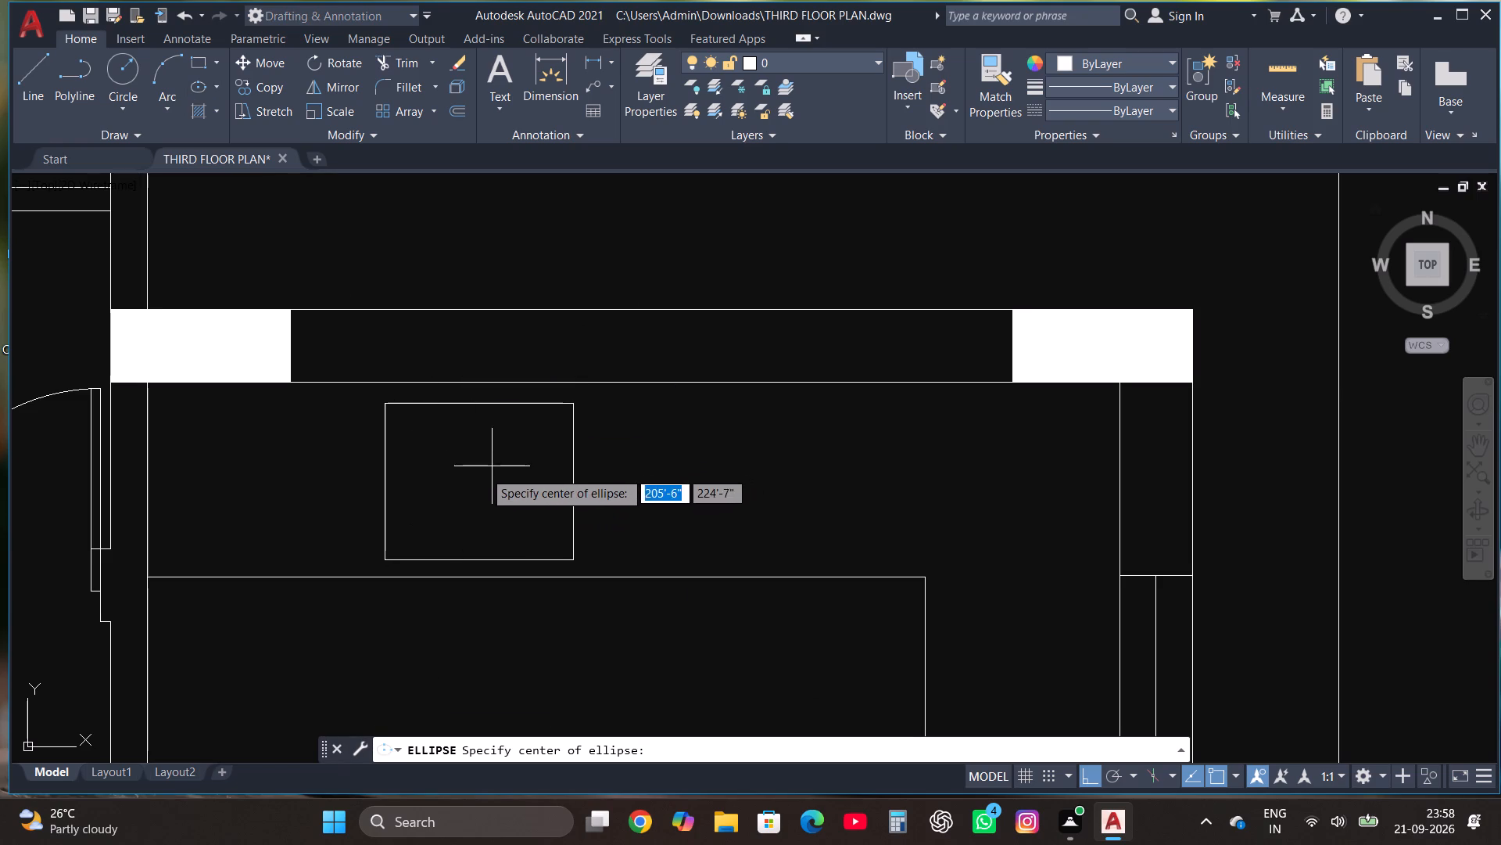
click(453, 478)
click(485, 473)
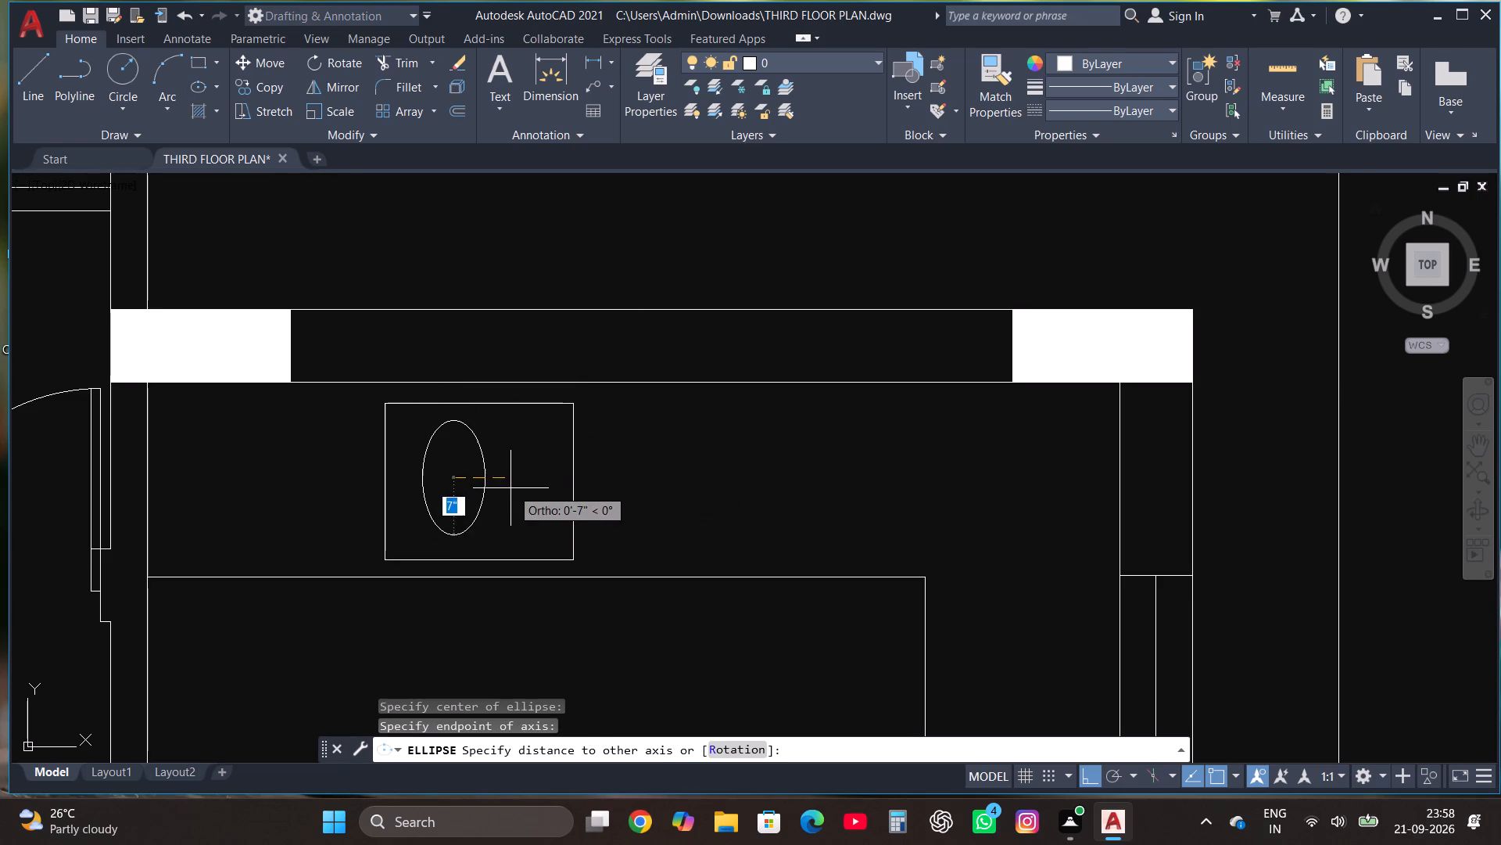
click(505, 479)
Rotate the ellipse a quarter turn so its long axis runs horizontally.
click(485, 466)
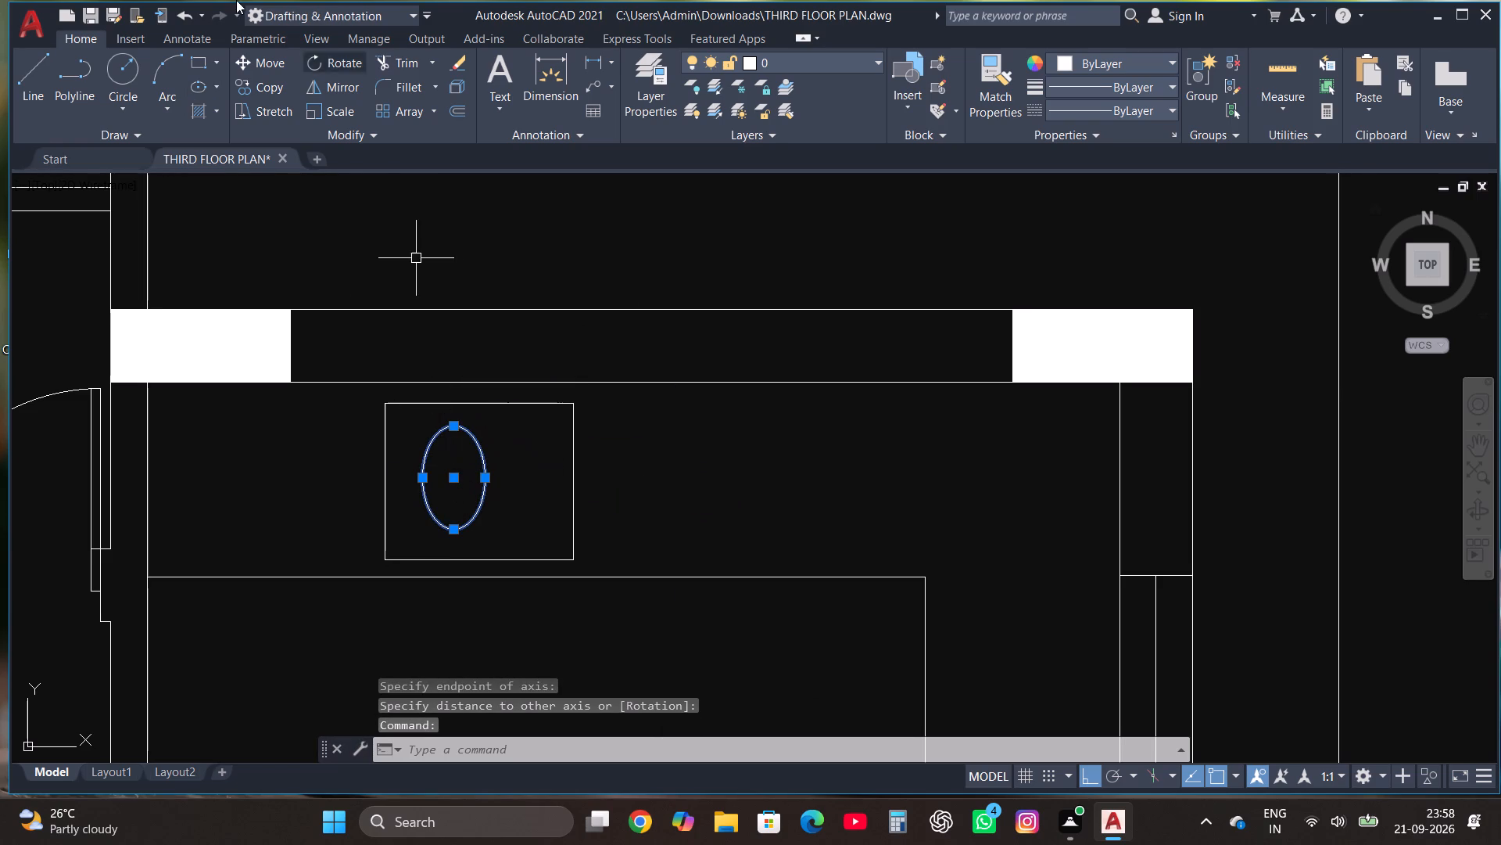
click(339, 66)
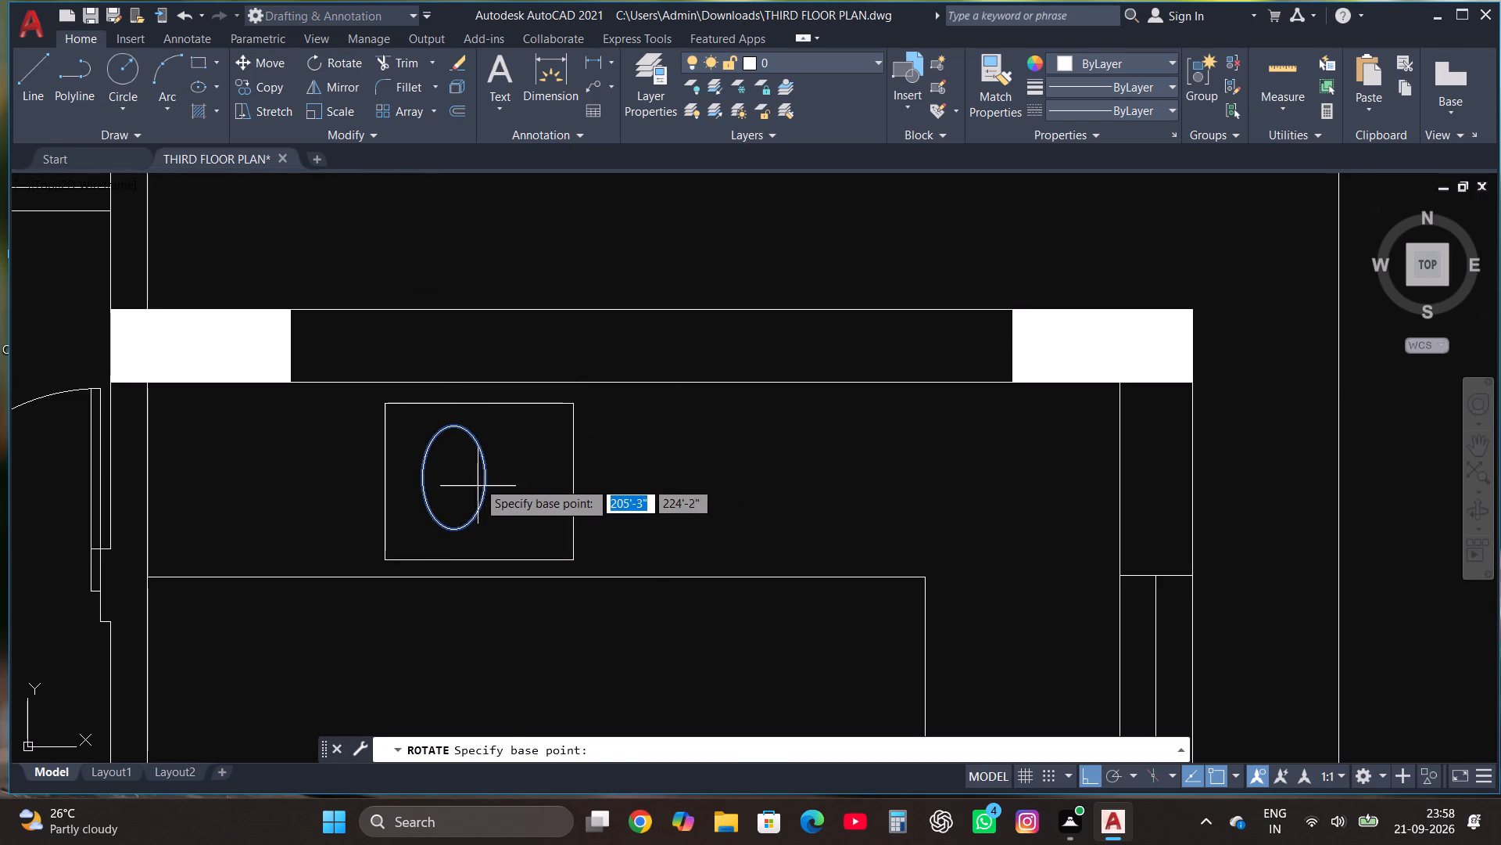
click(478, 481)
click(436, 620)
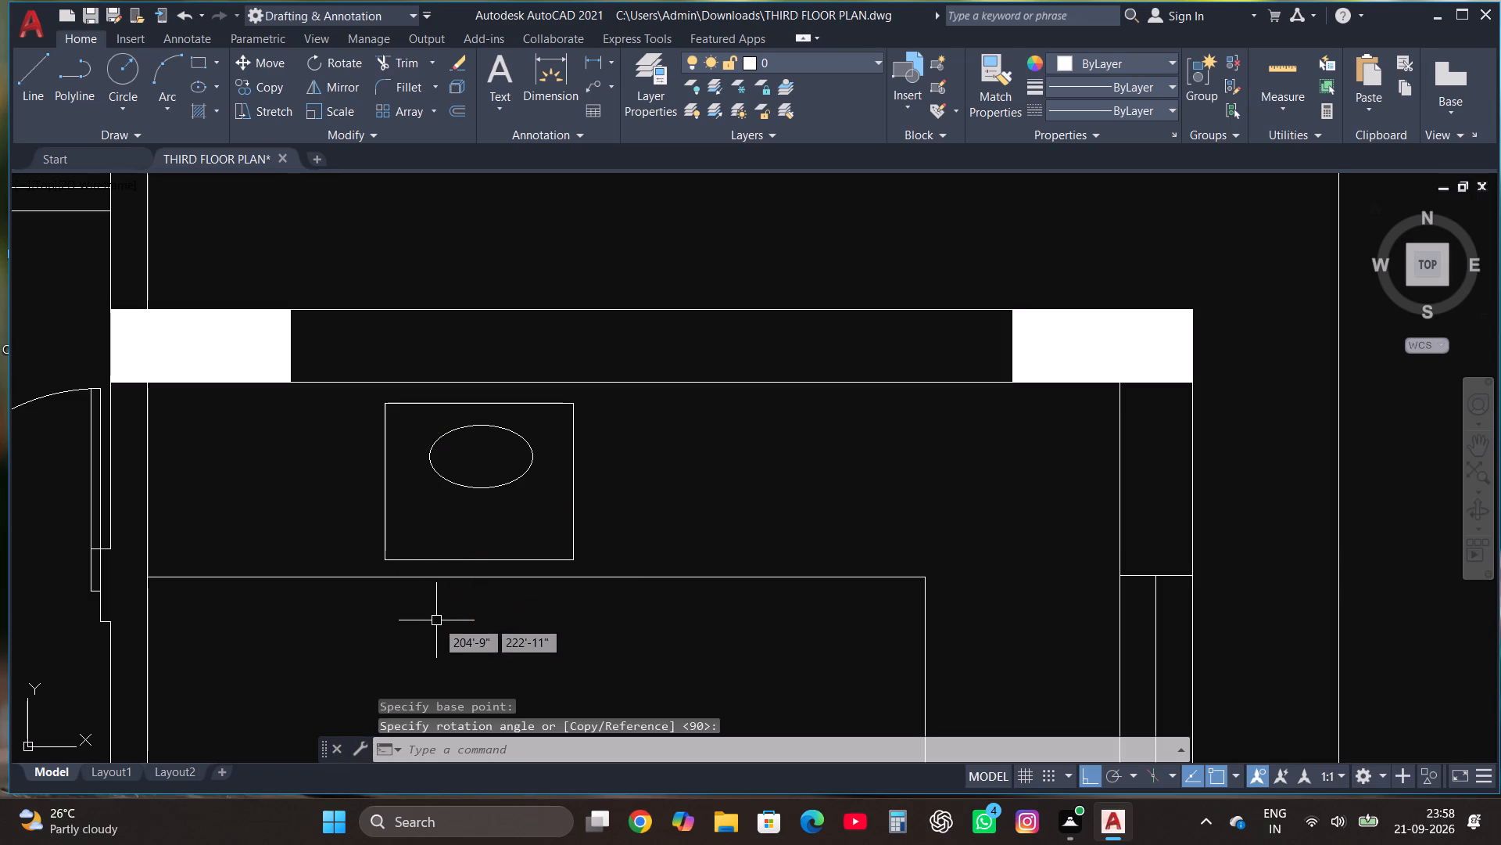
Stretch the ellipse within the sink rectangle to semi-axes of about 8" horizontally and 6" vertically.
click(511, 483)
click(483, 485)
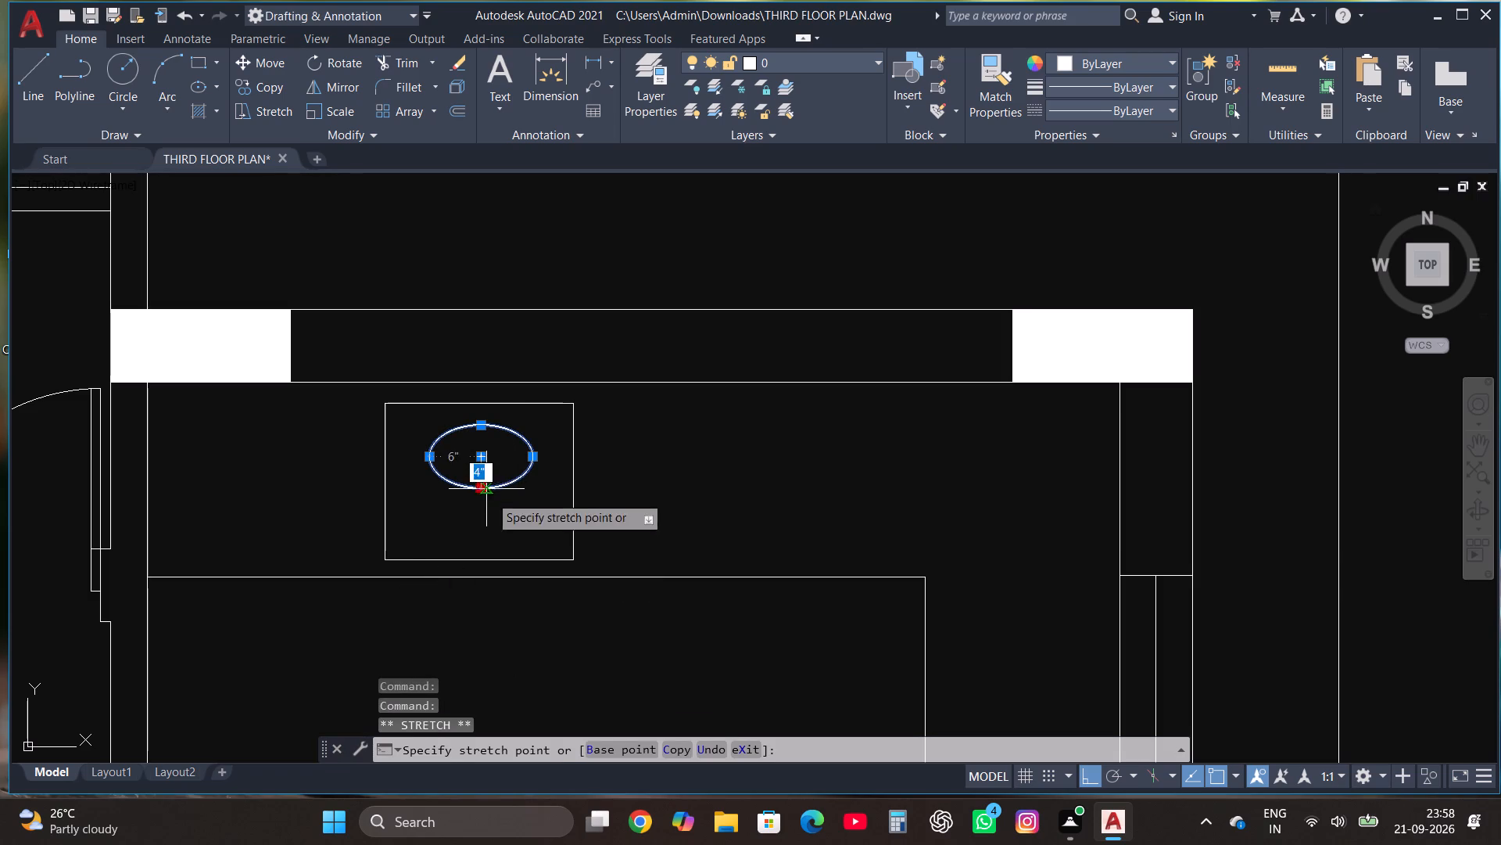
click(493, 493)
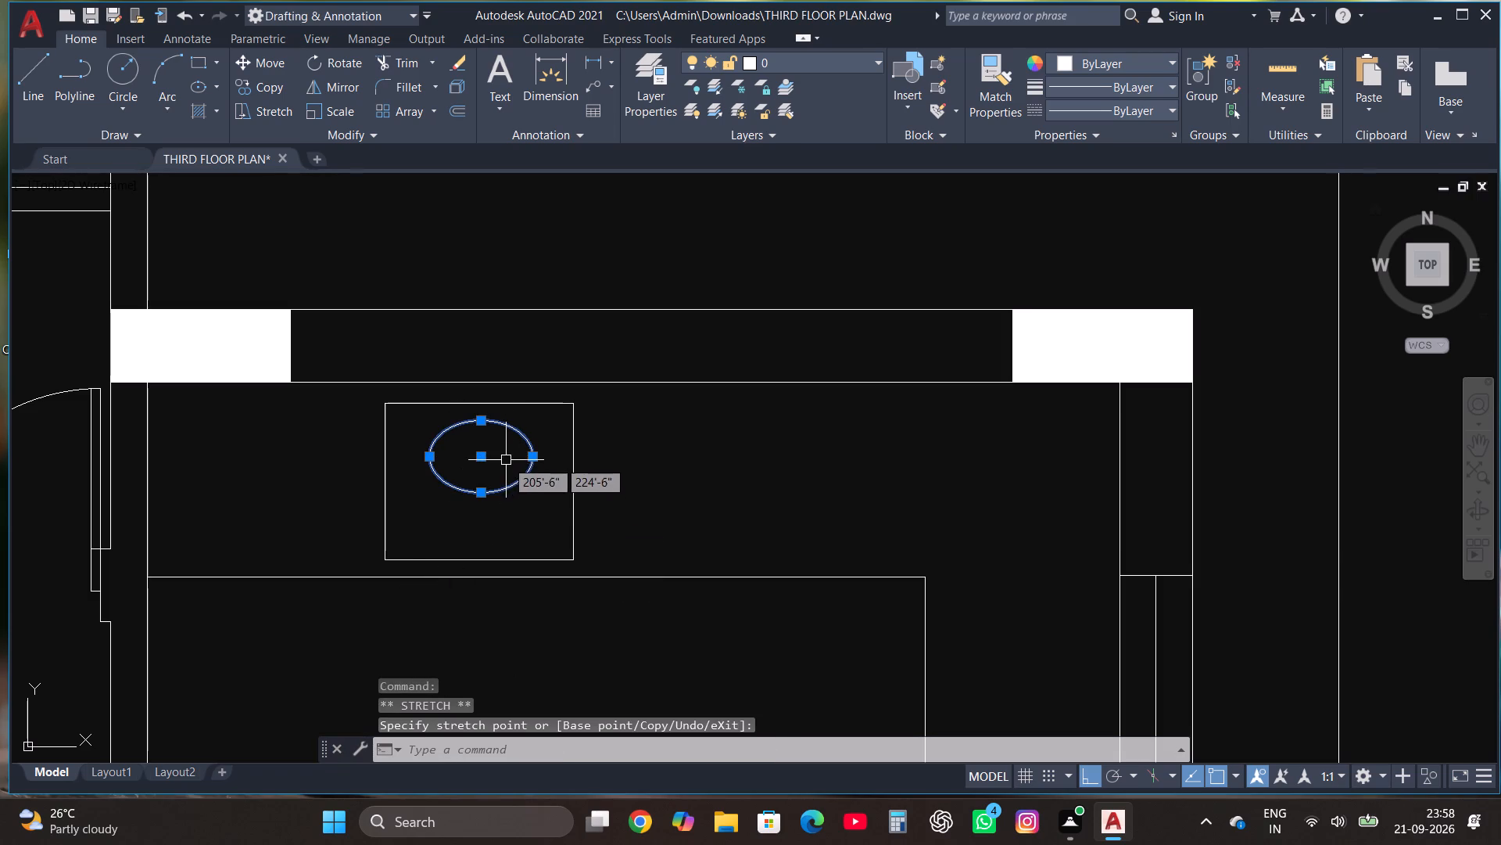
click(432, 455)
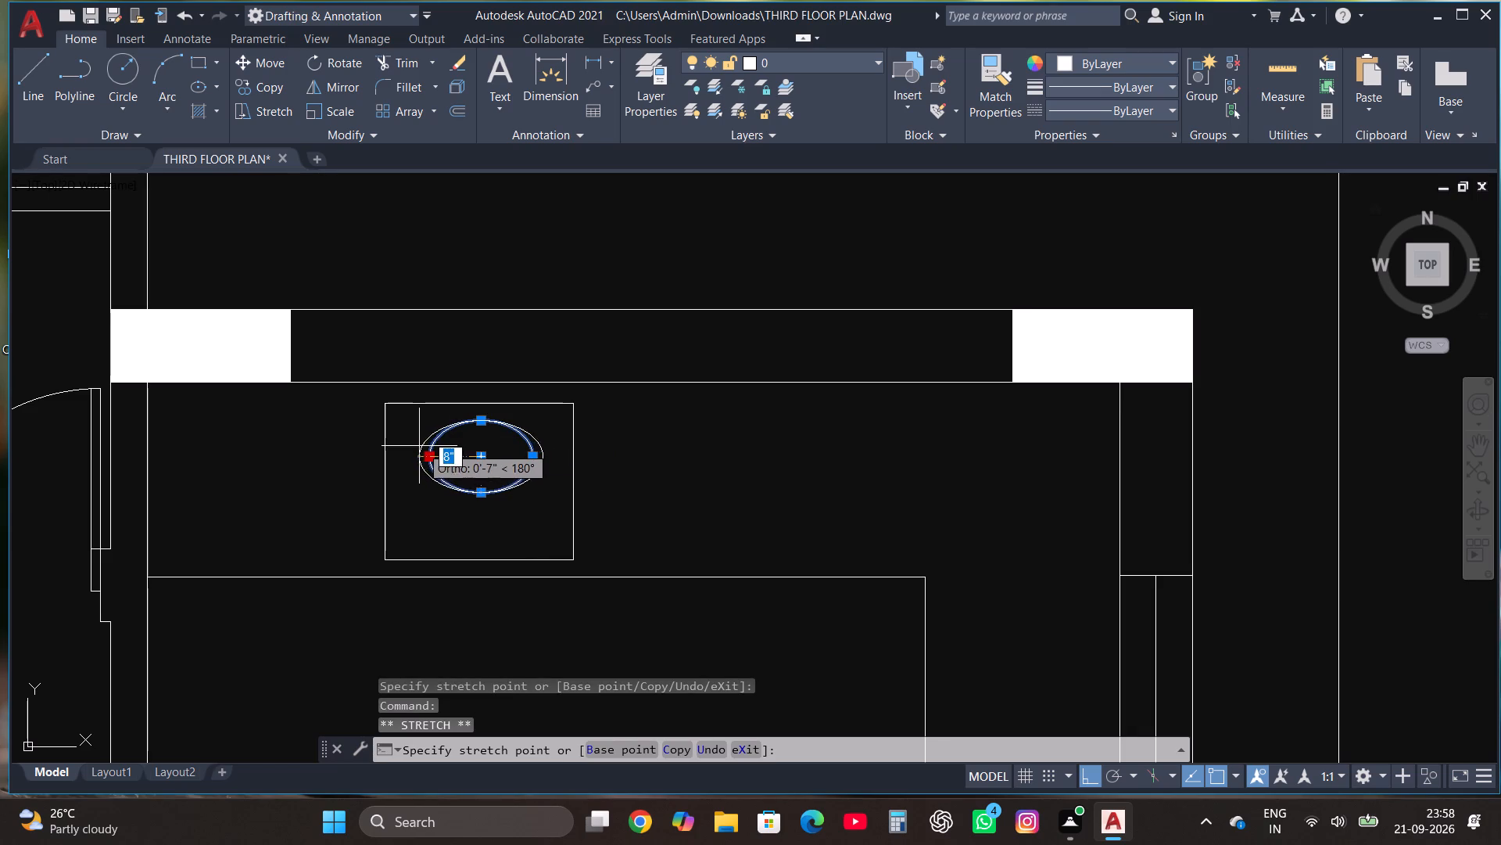
click(417, 446)
click(483, 493)
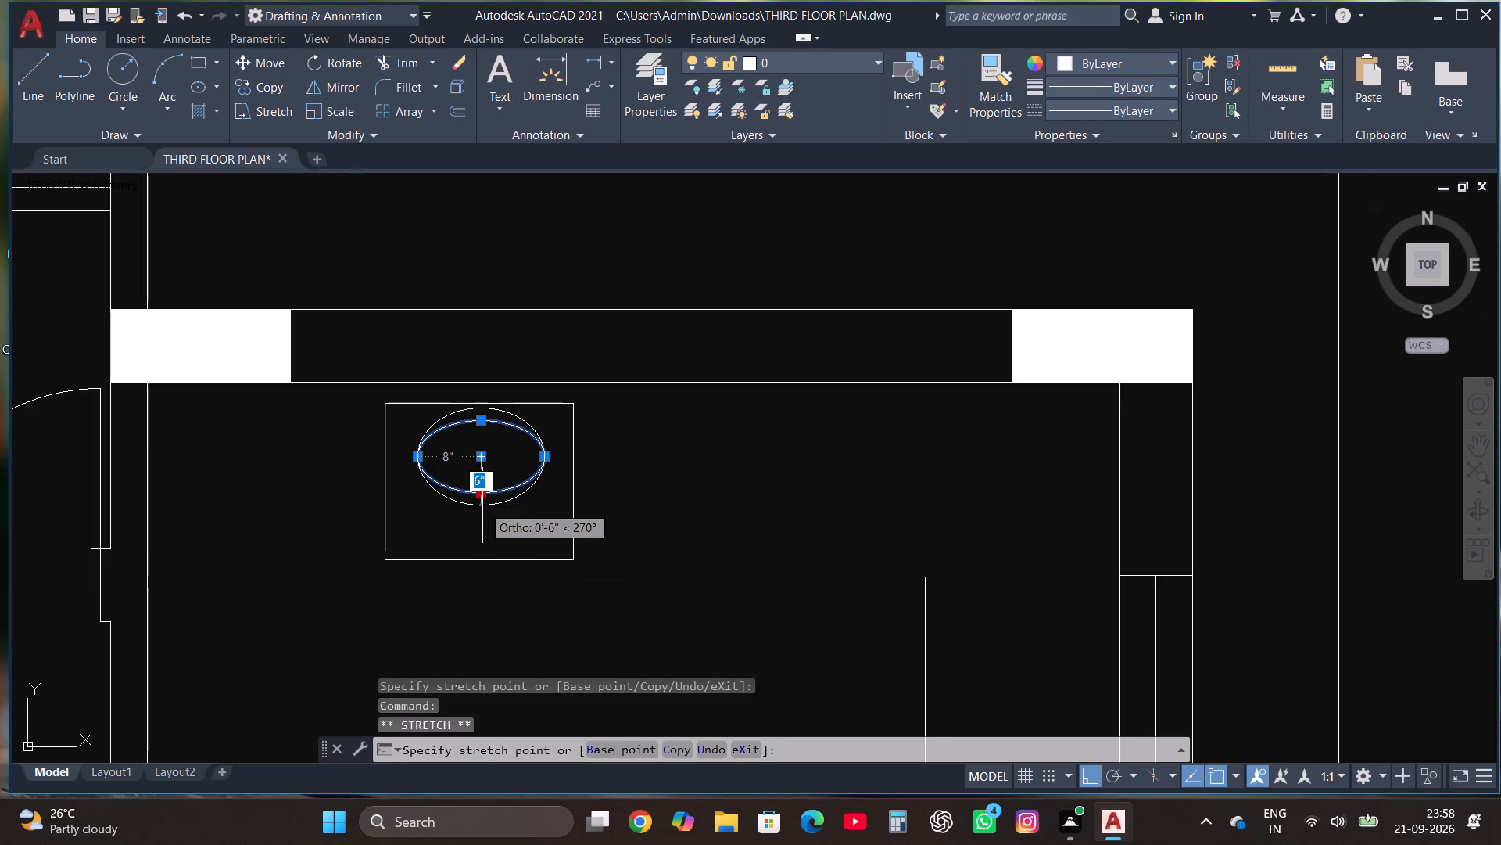
click(480, 502)
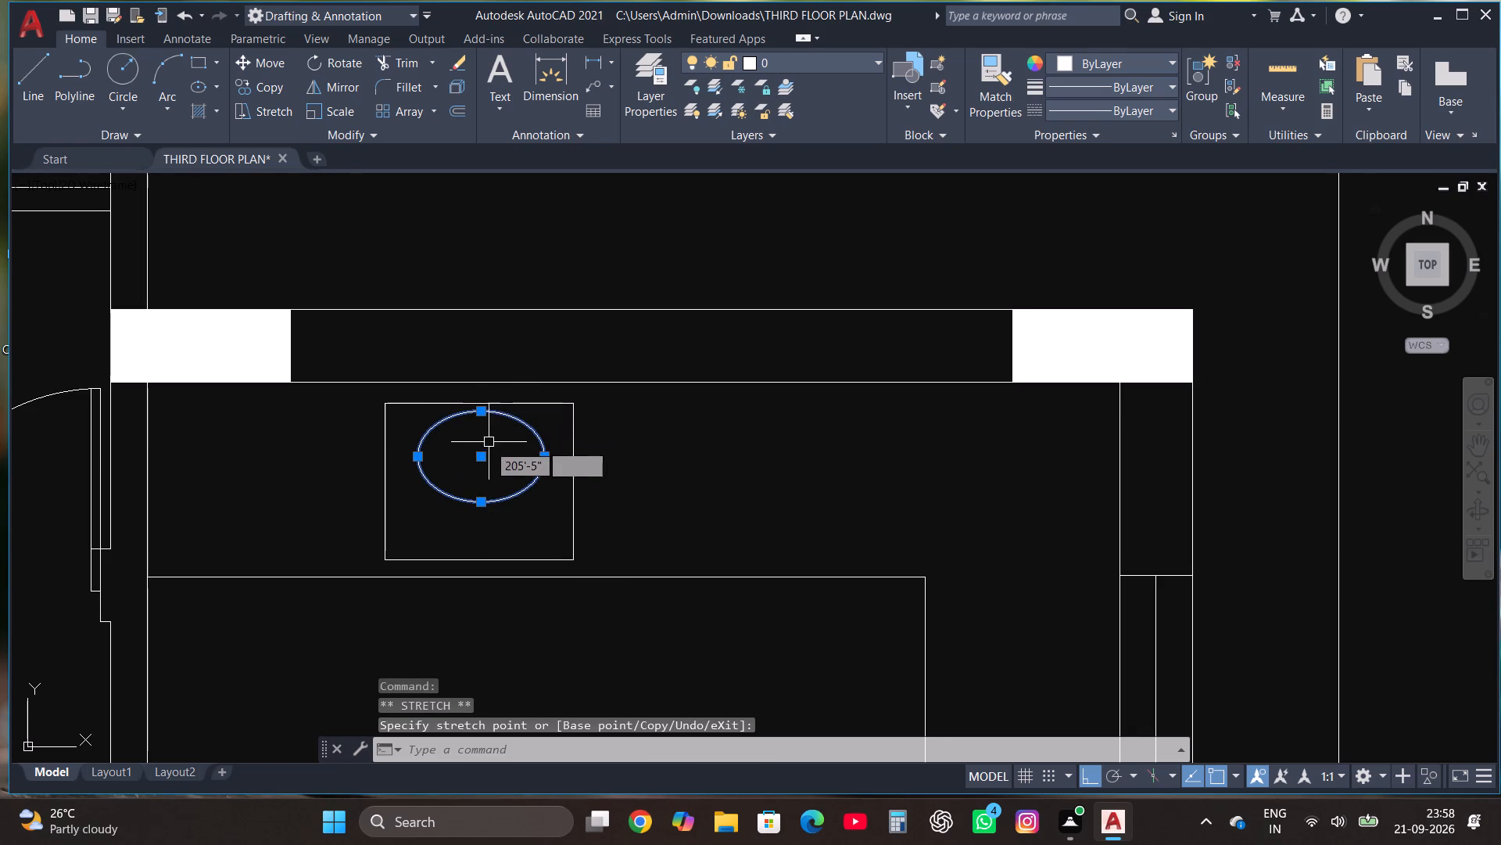
Move the ellipse straight down by its centre to the middle of the sink rectangle's height.
click(482, 458)
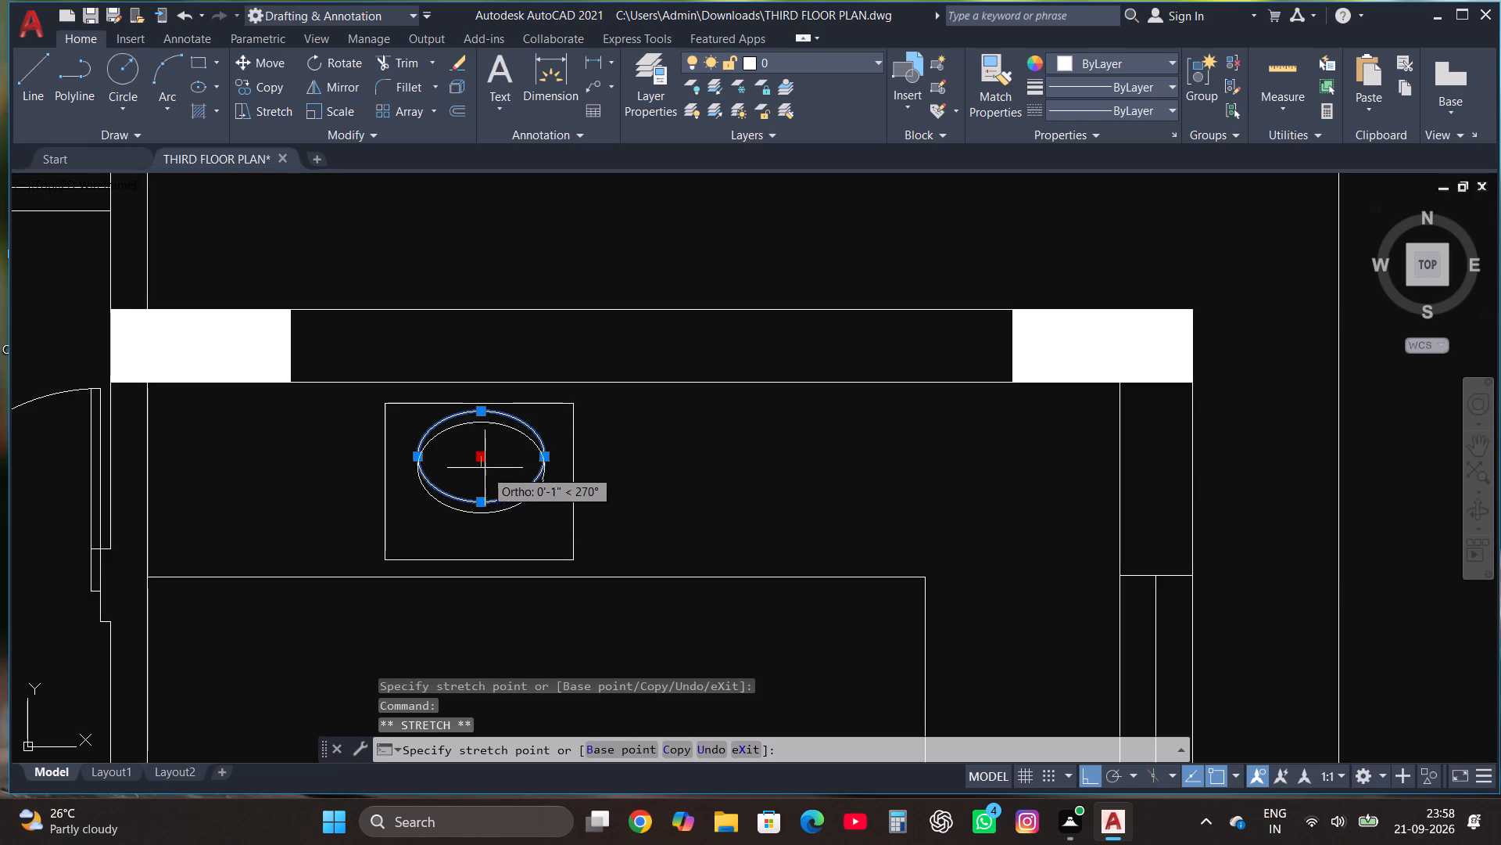
click(482, 488)
key(Escape)
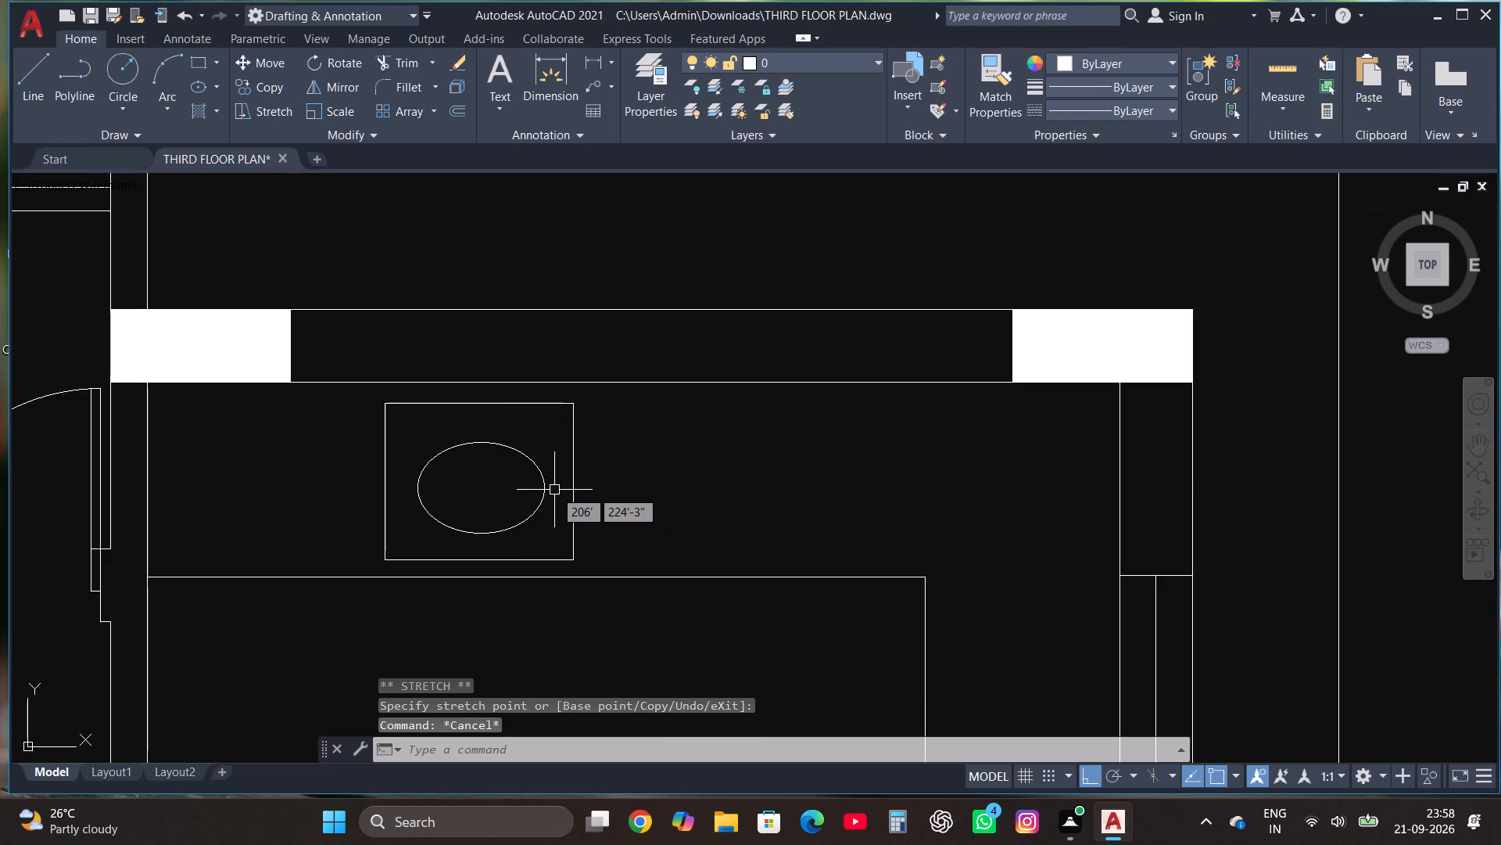
Draw a drain circle of about 1" radius at the centre of the elliptical basin.
click(128, 62)
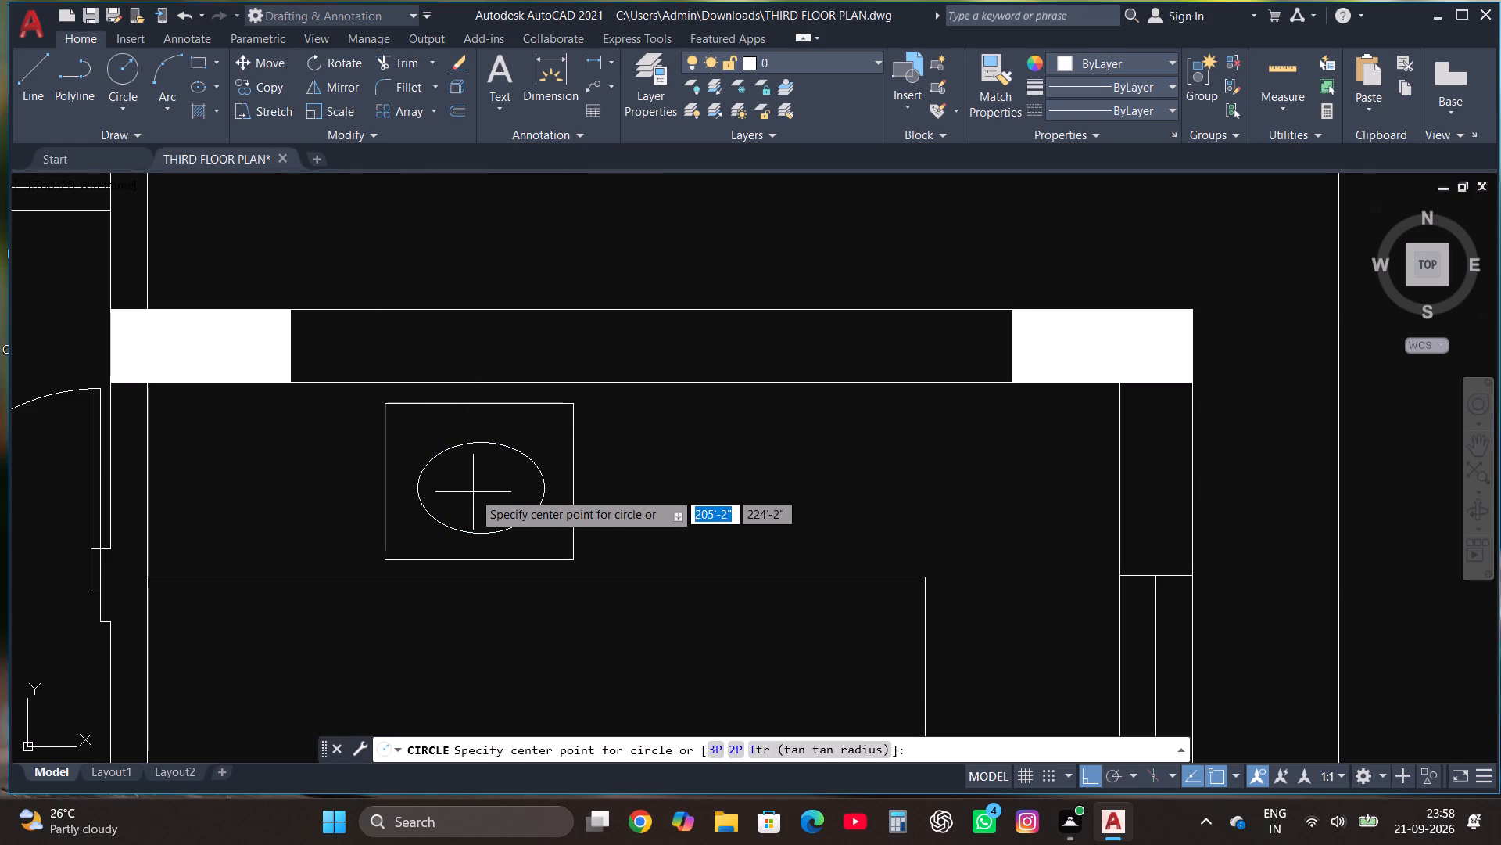
click(480, 489)
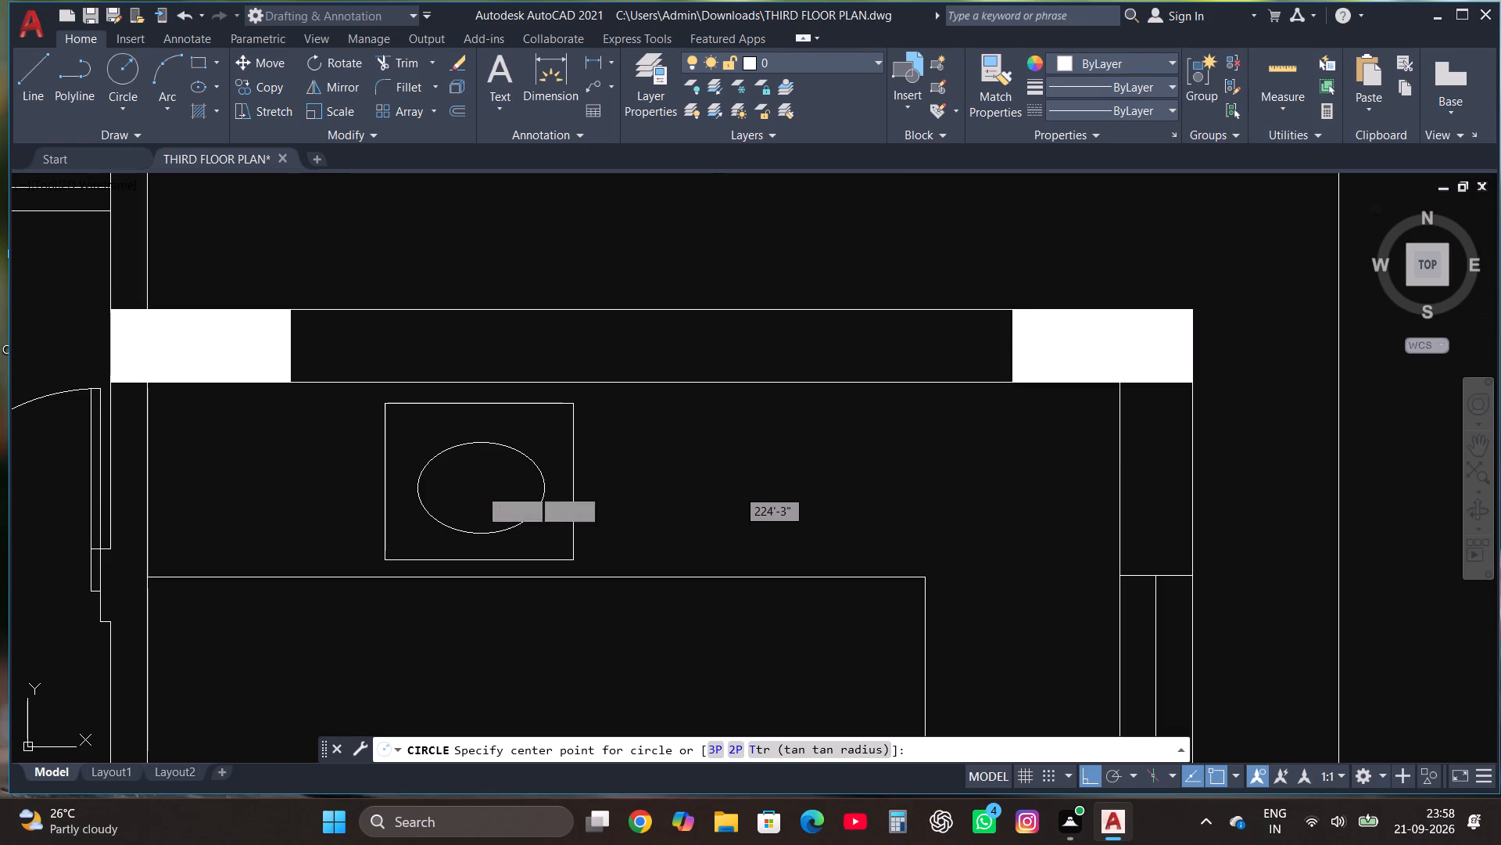
click(487, 493)
key(Escape)
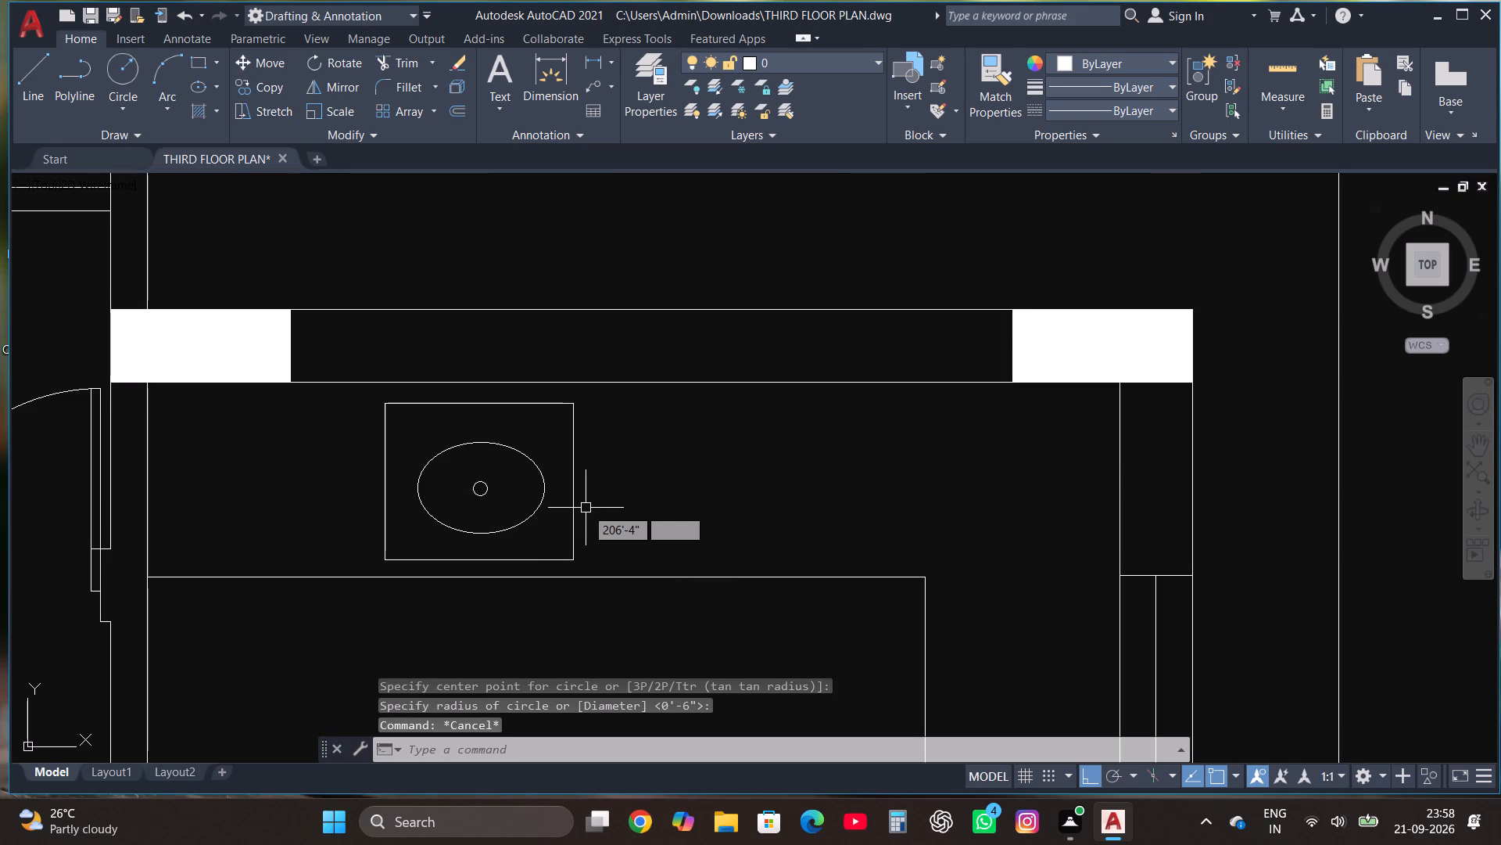
Draw a second rectangle of about the sink's size on the counter to the right of the sink.
scroll(605, 527, down, 3)
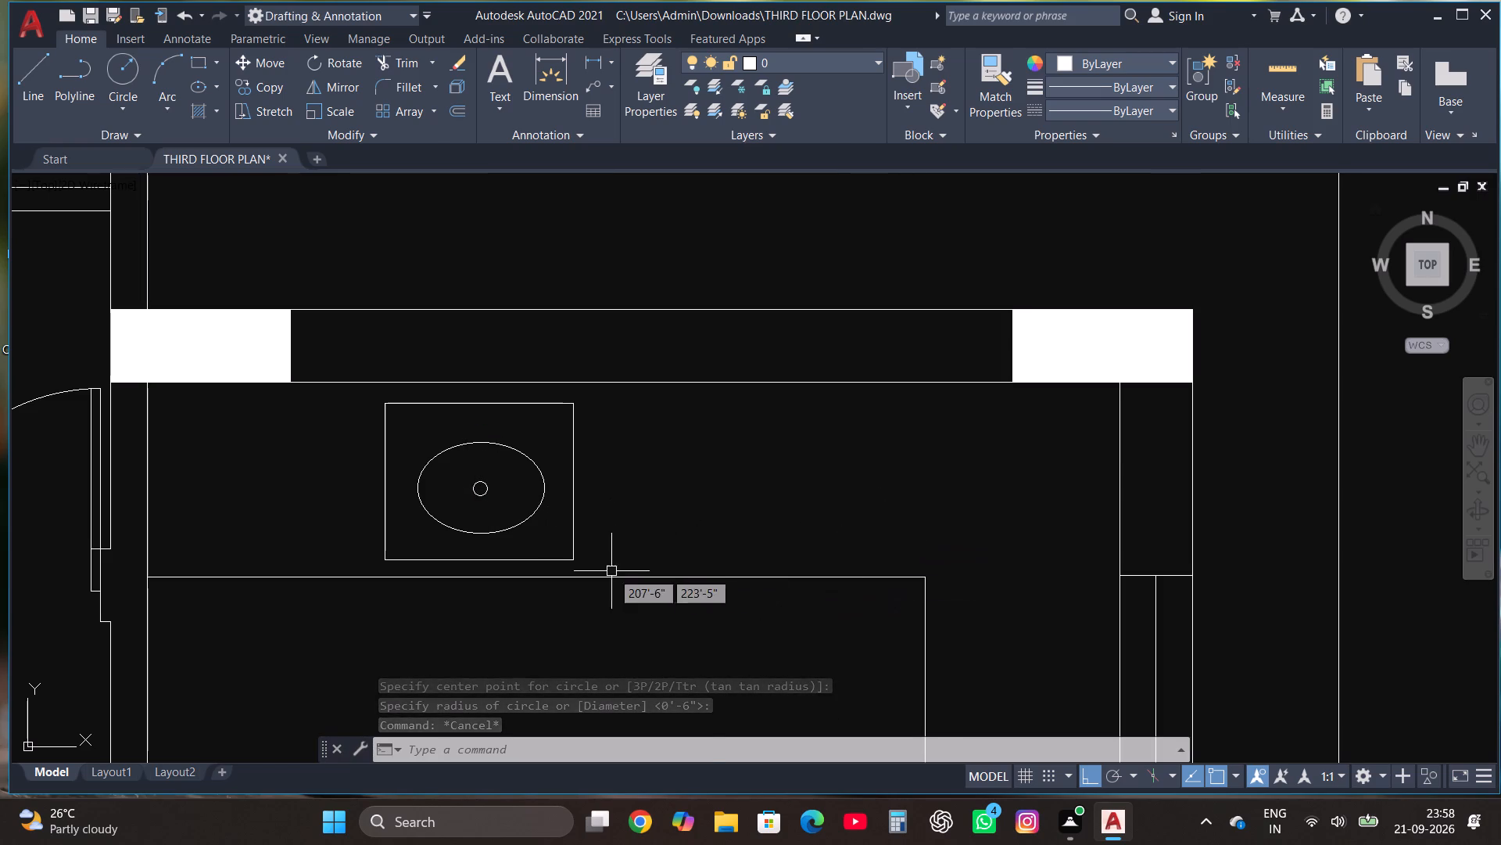
scroll(579, 563, down, 3)
scroll(725, 538, up, 2)
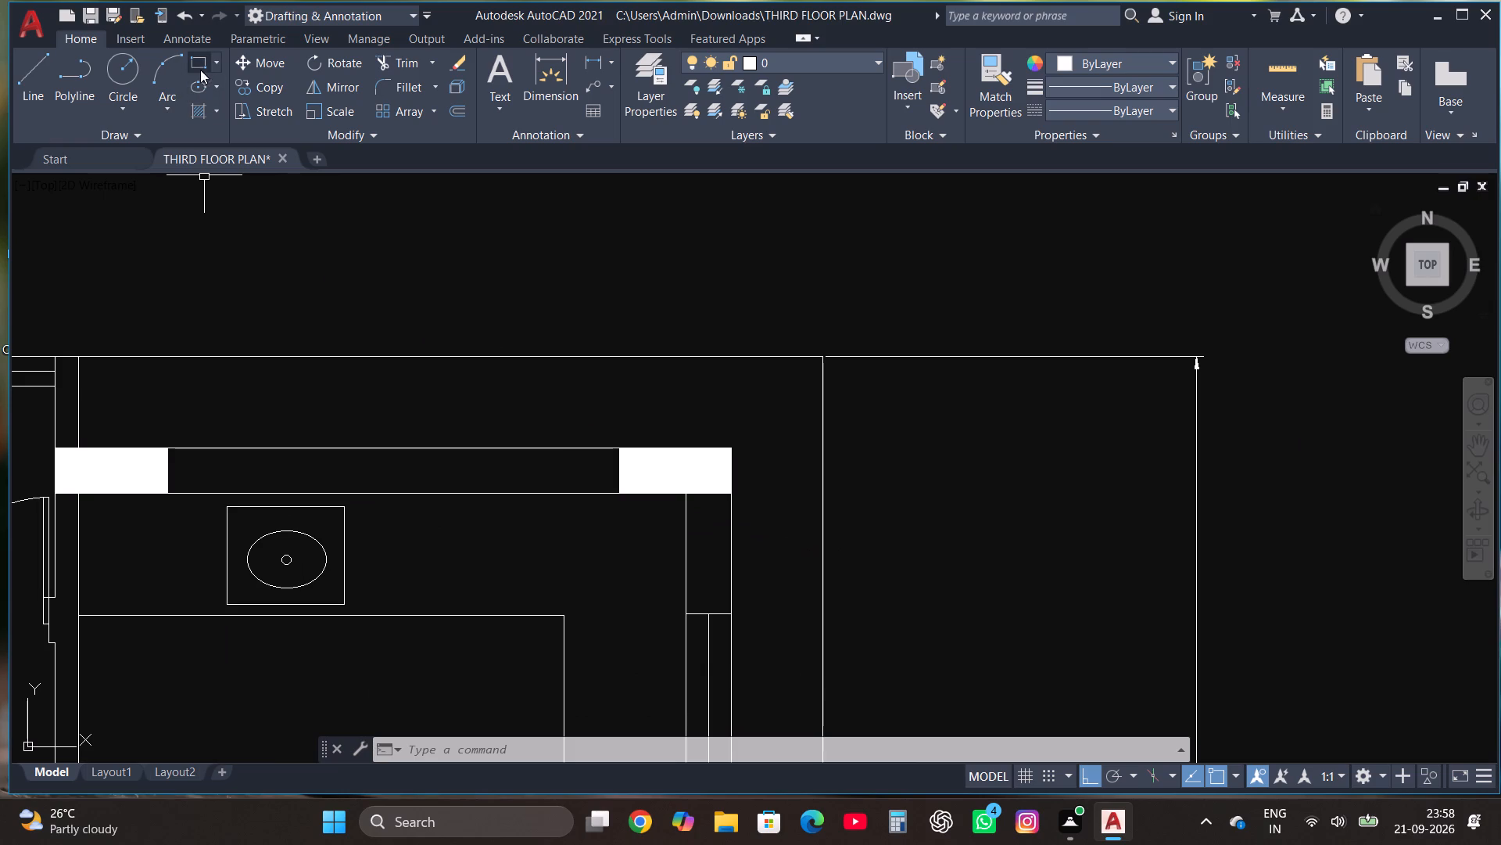
click(199, 64)
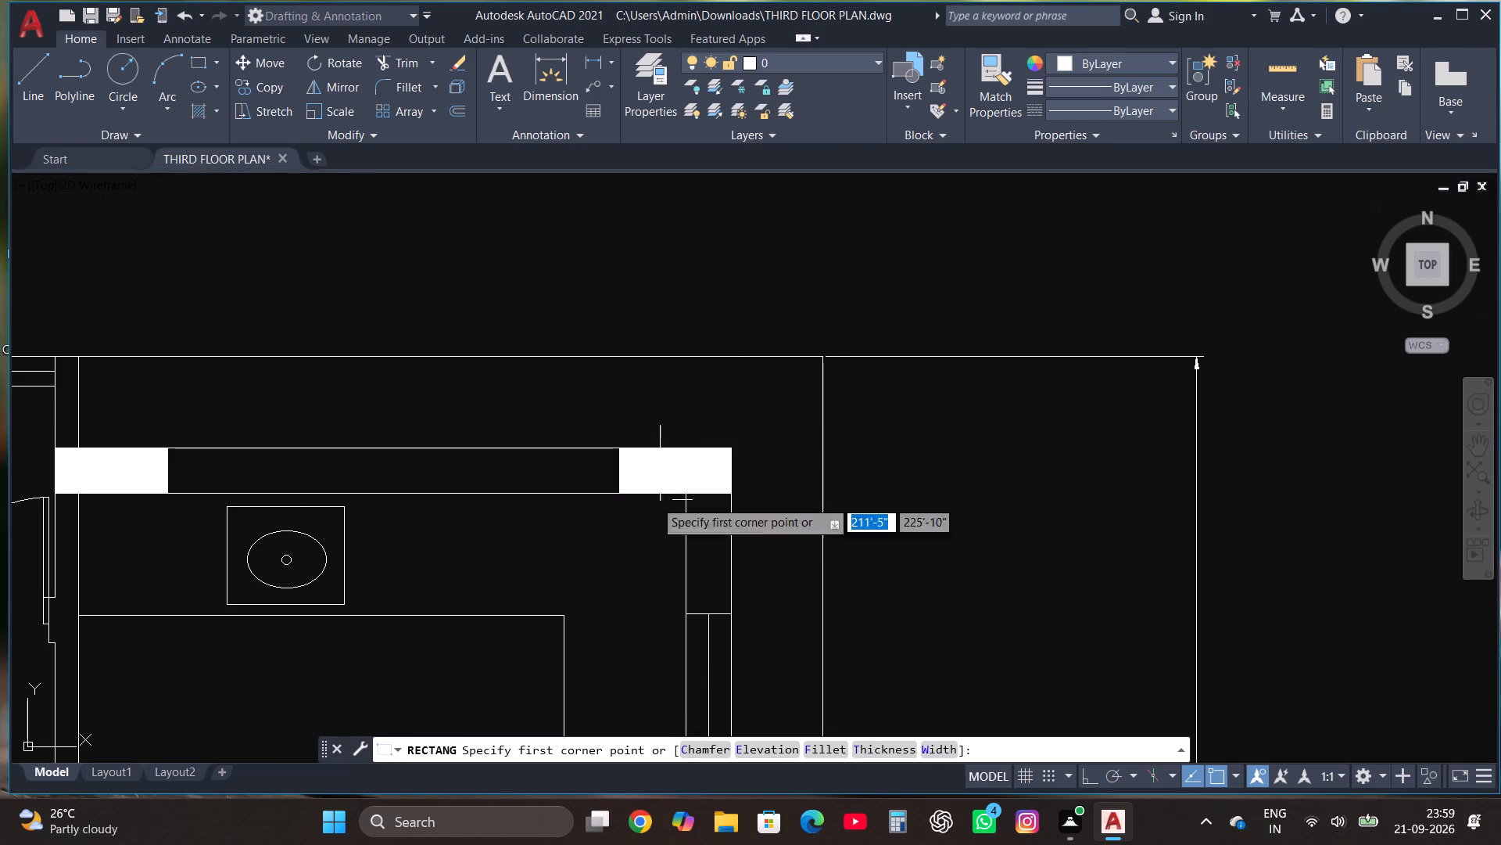
click(549, 604)
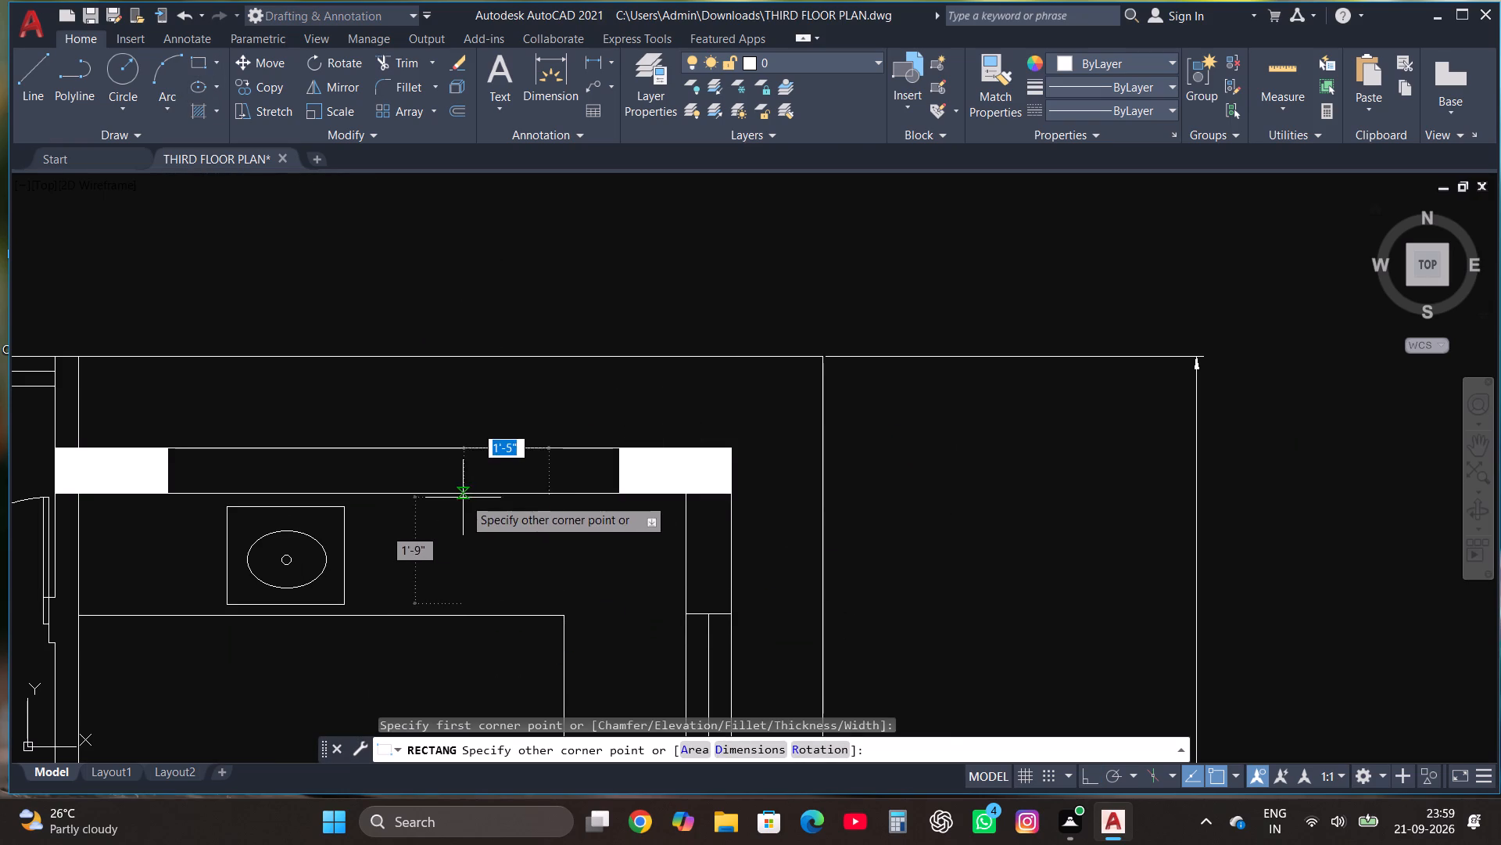
click(432, 503)
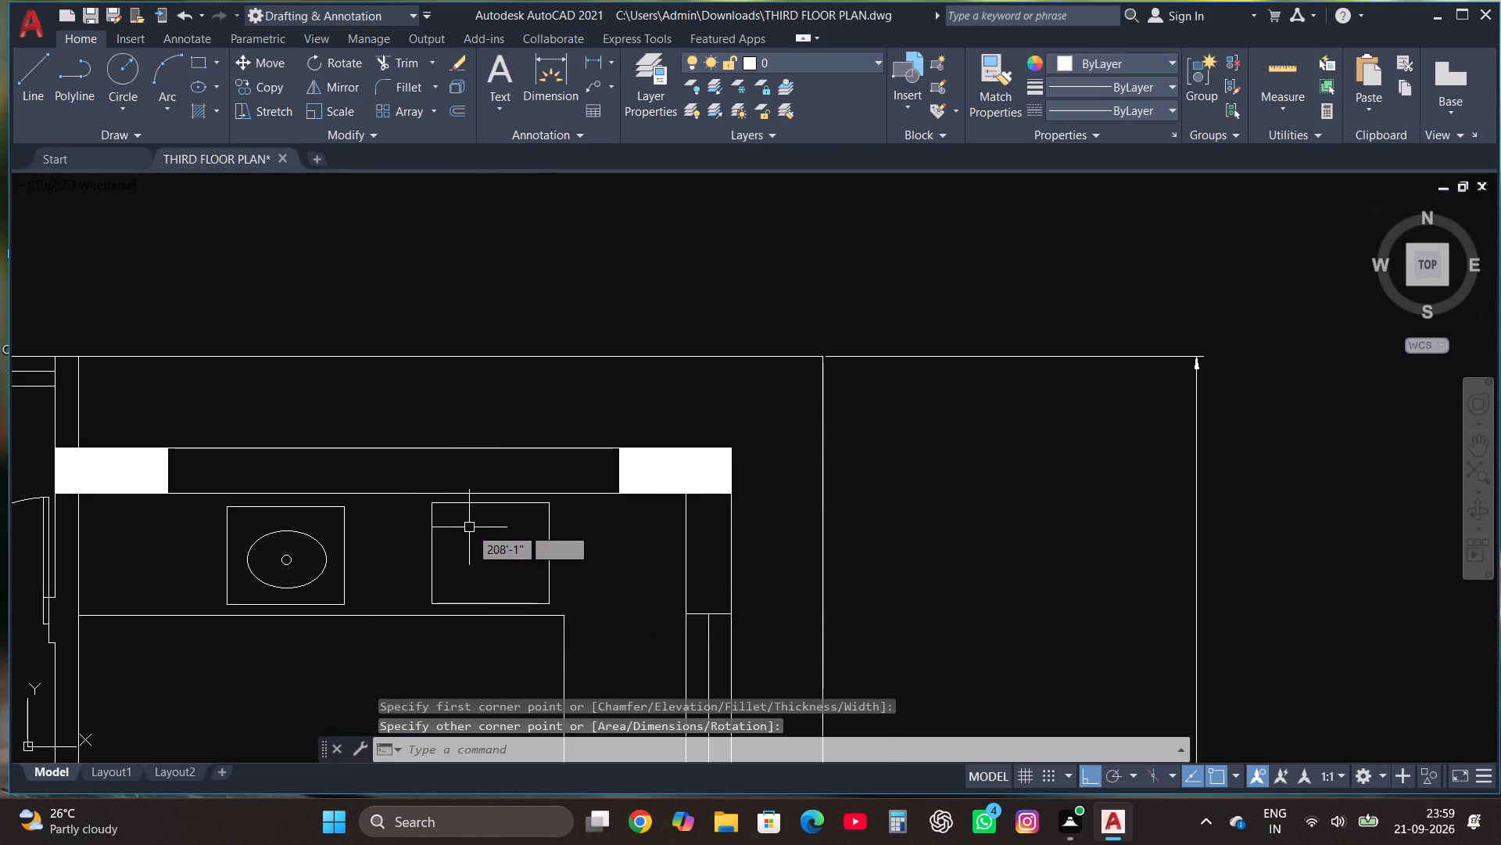
Draw a circle of about 3" radius near the upper-left corner of the second counter rectangle.
scroll(470, 527, up, 2)
click(133, 72)
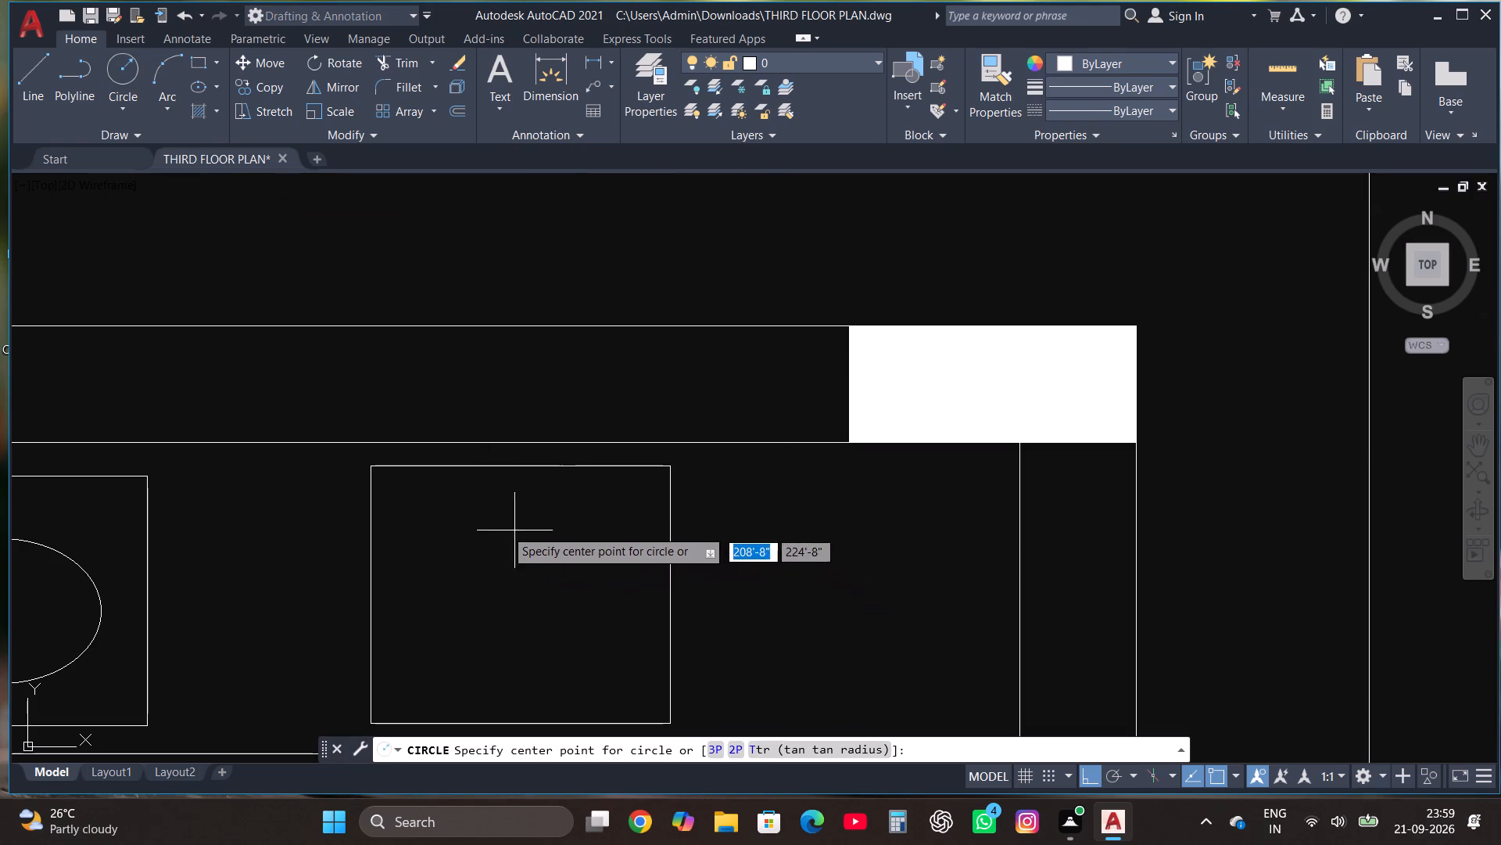
click(430, 520)
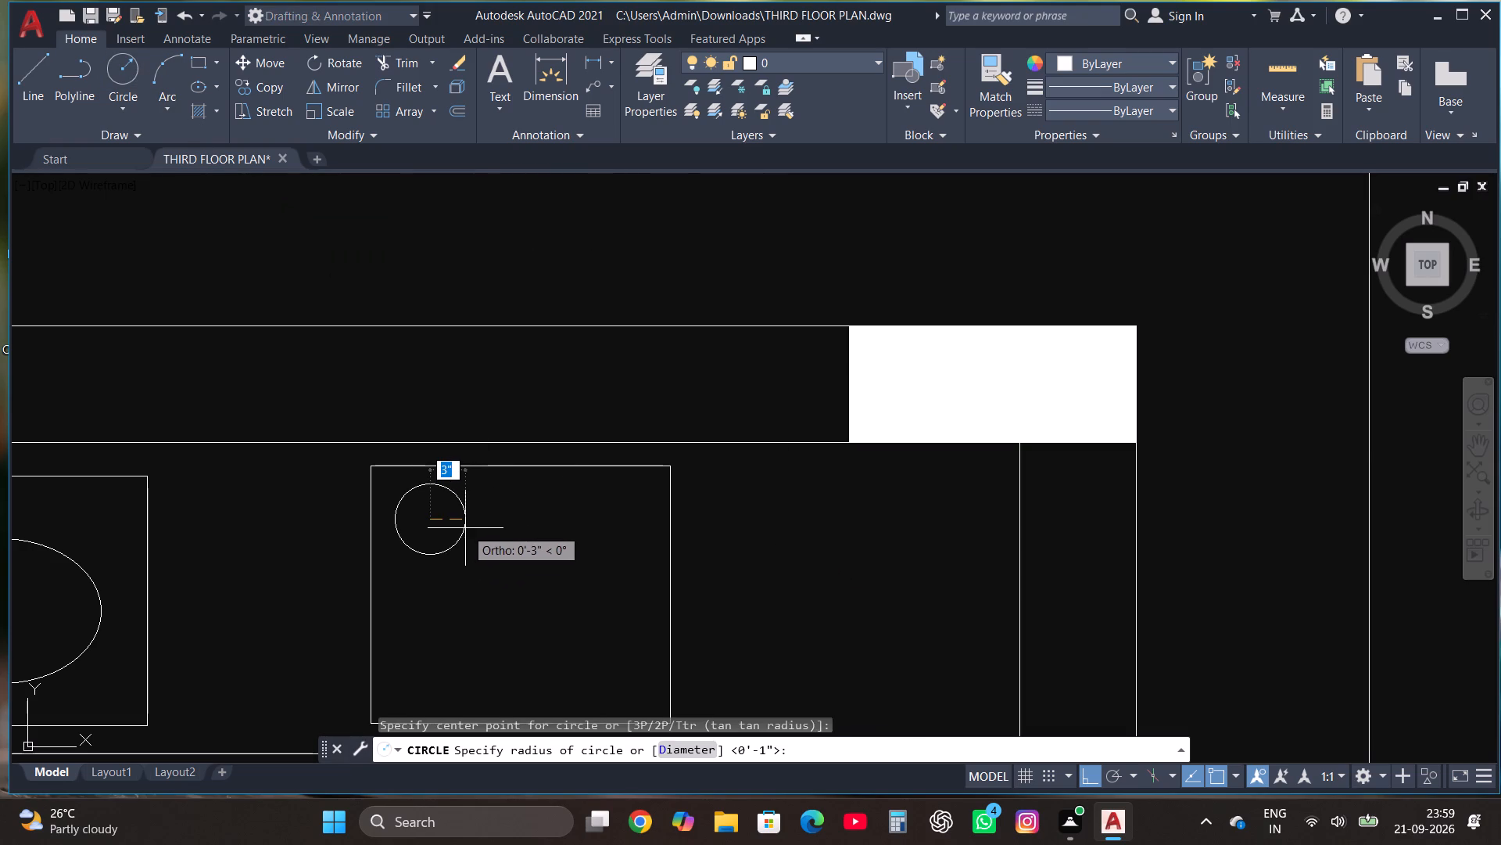
click(465, 528)
scroll(499, 618, down, 2)
scroll(493, 590, up, 2)
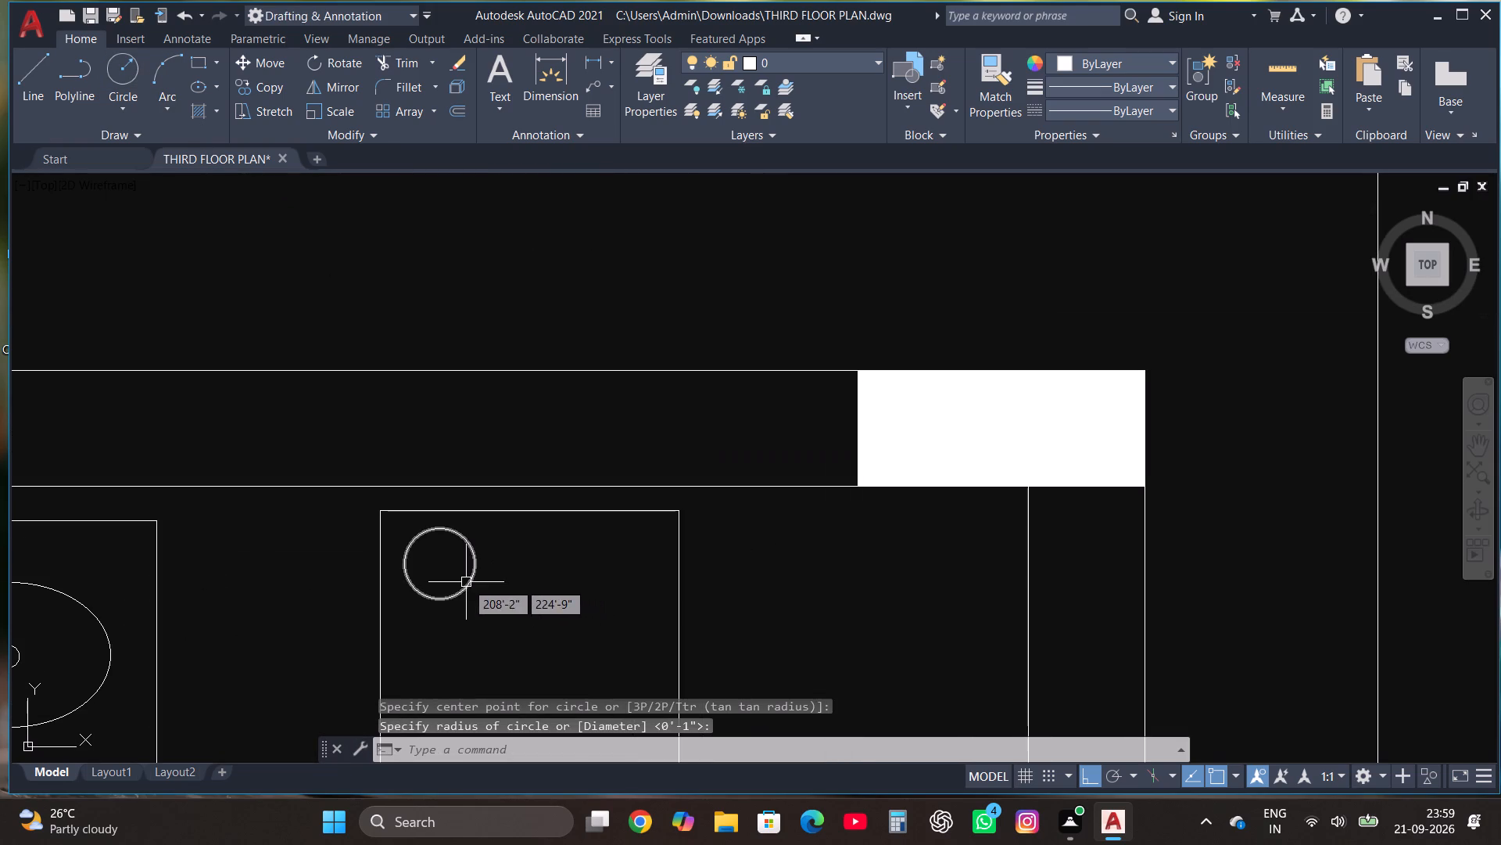
Move the circle by its centre diagonally down and to the right, about 2" across and 3" down, inside the second counter rectangle.
click(466, 582)
click(443, 566)
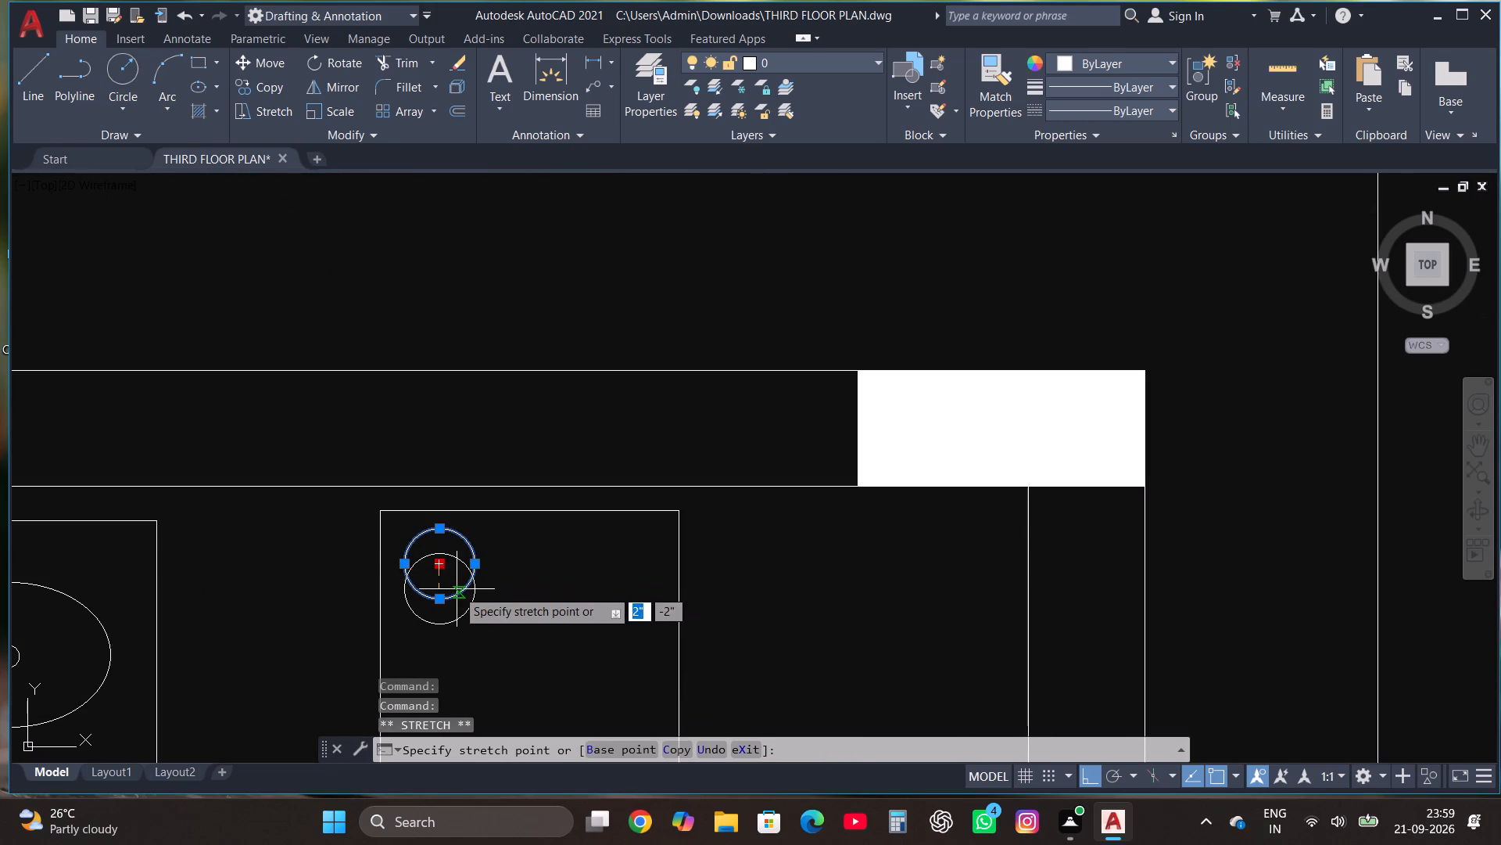
key(F8)
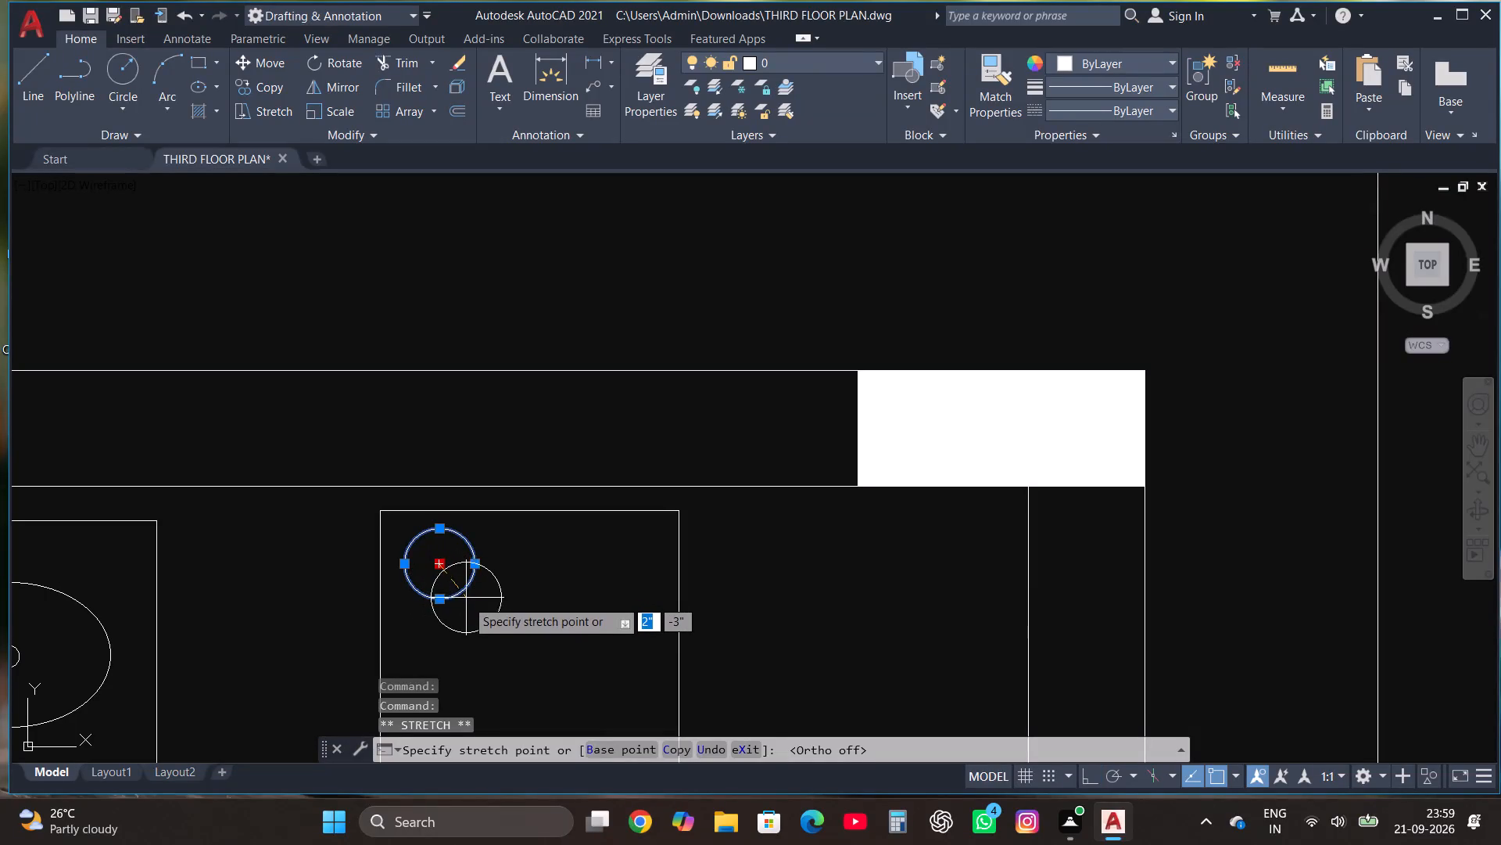
click(466, 602)
Enlarge the circle in the second counter rectangle to a radius of about 5".
click(467, 570)
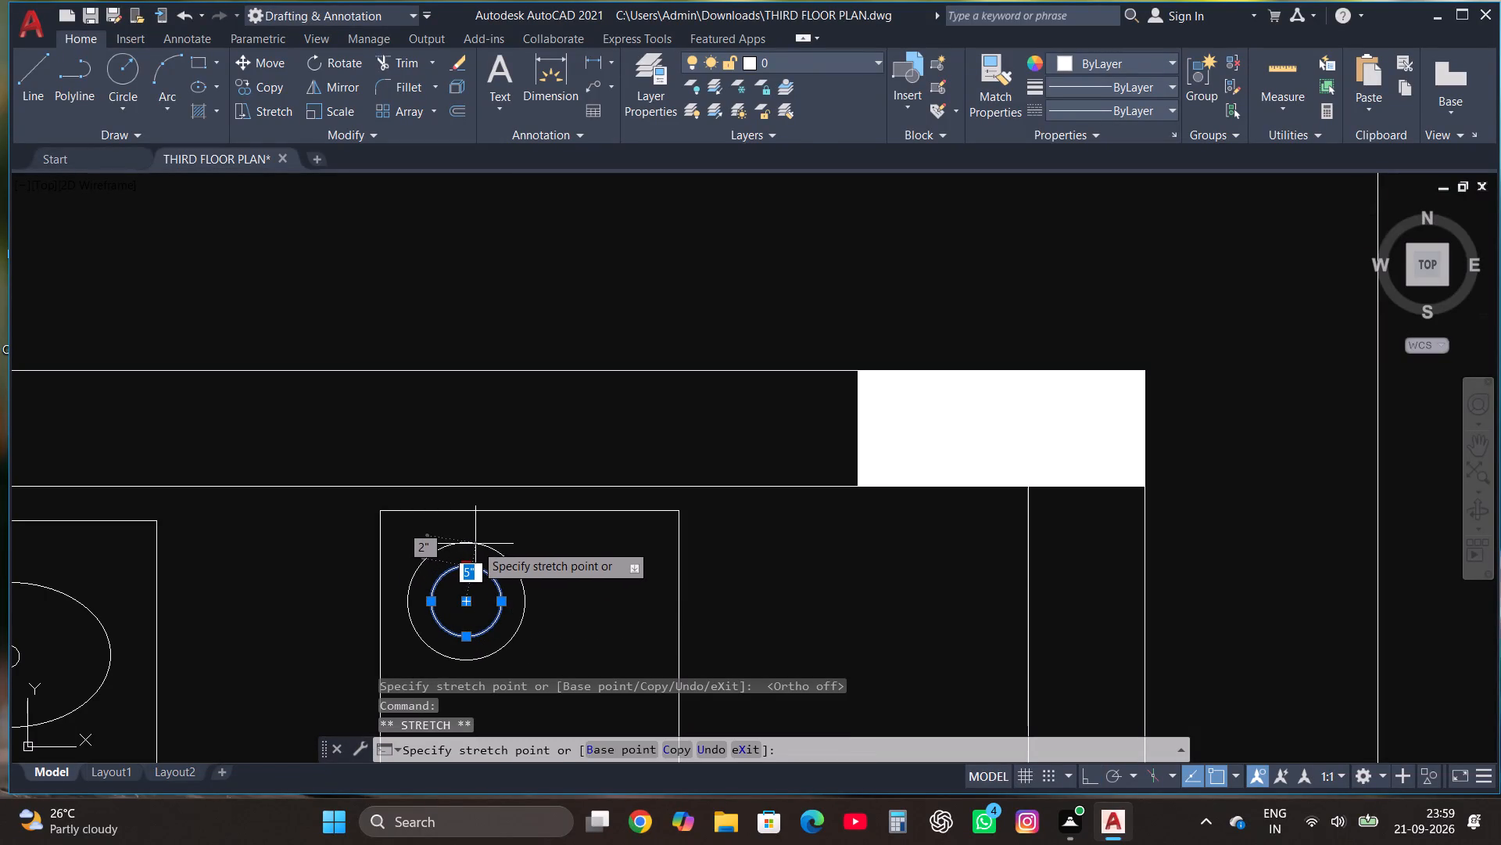
click(476, 546)
scroll(489, 549, down, 2)
key(Escape)
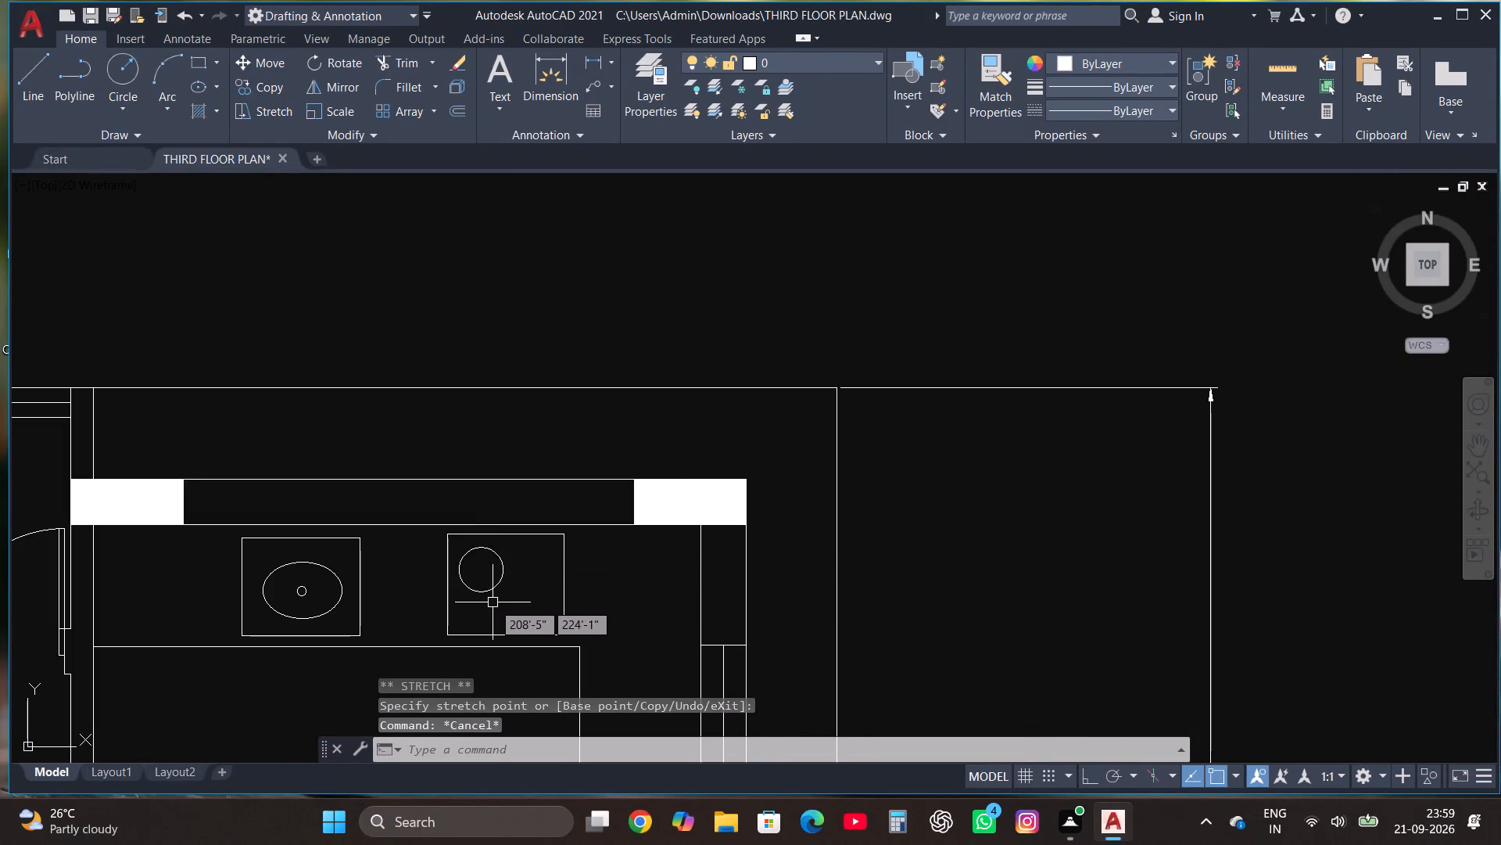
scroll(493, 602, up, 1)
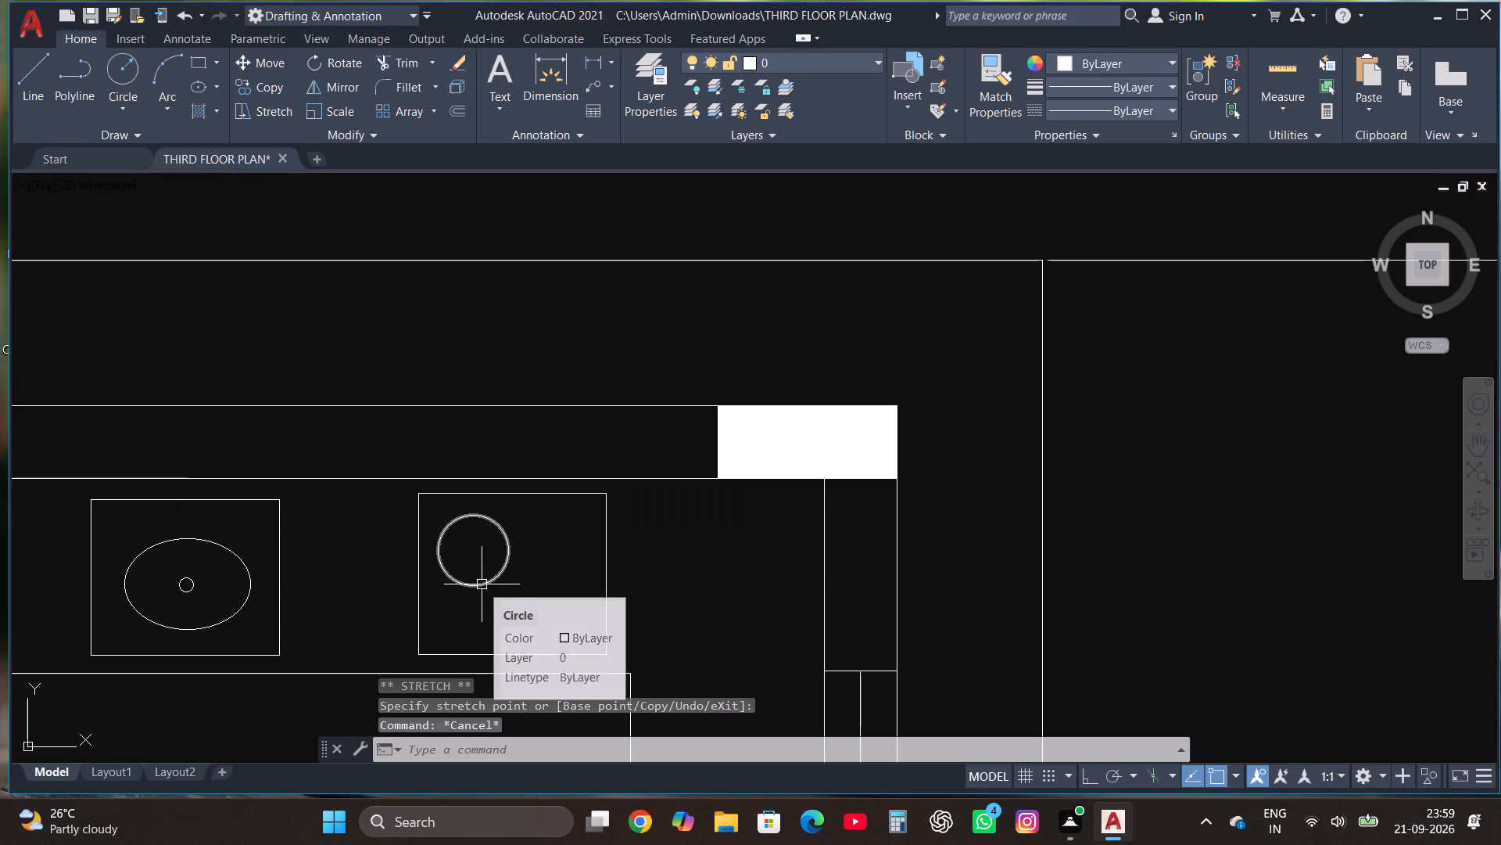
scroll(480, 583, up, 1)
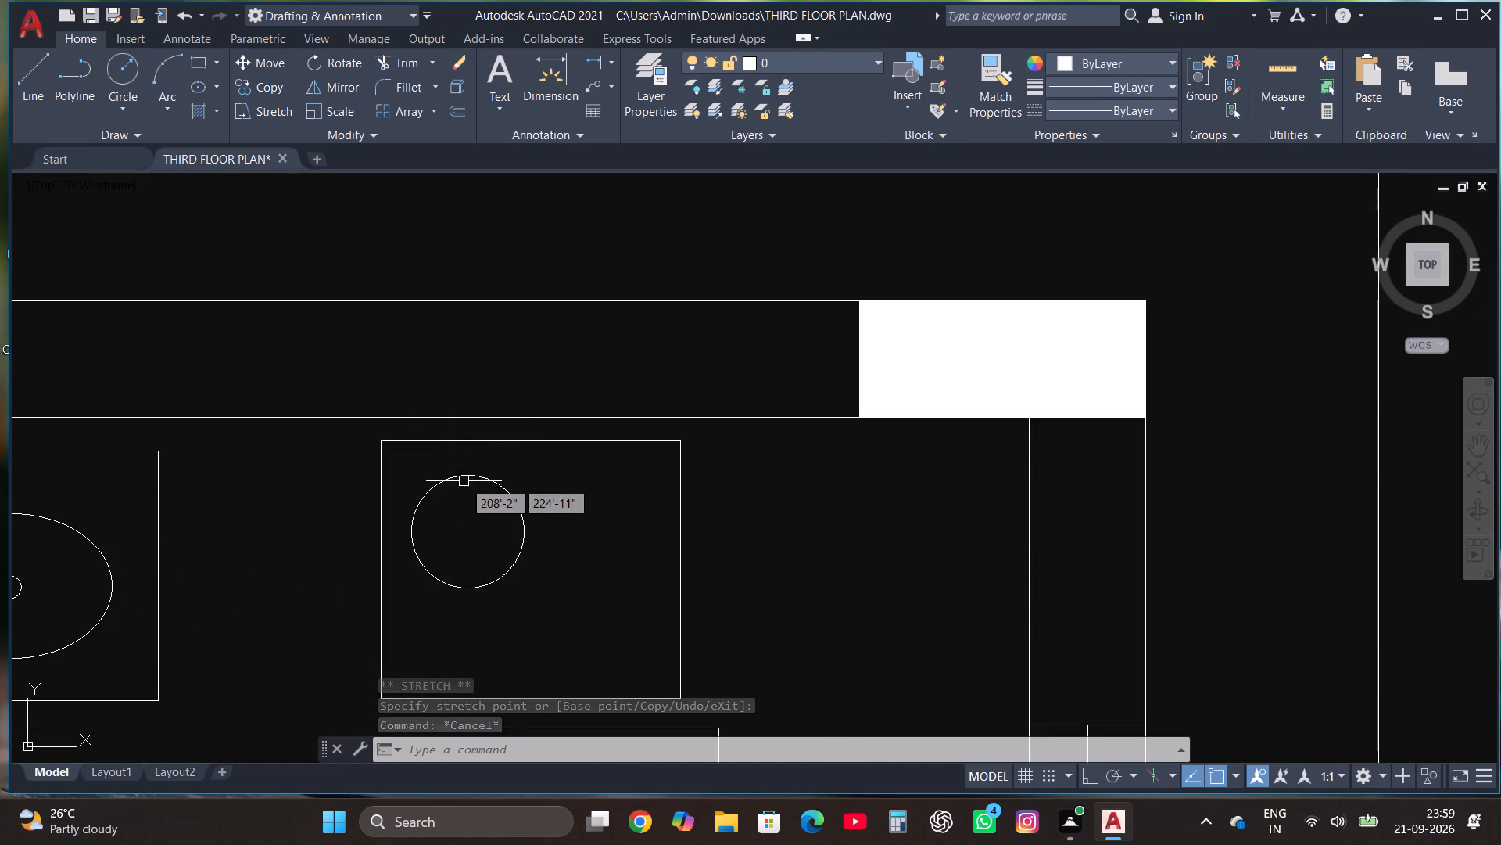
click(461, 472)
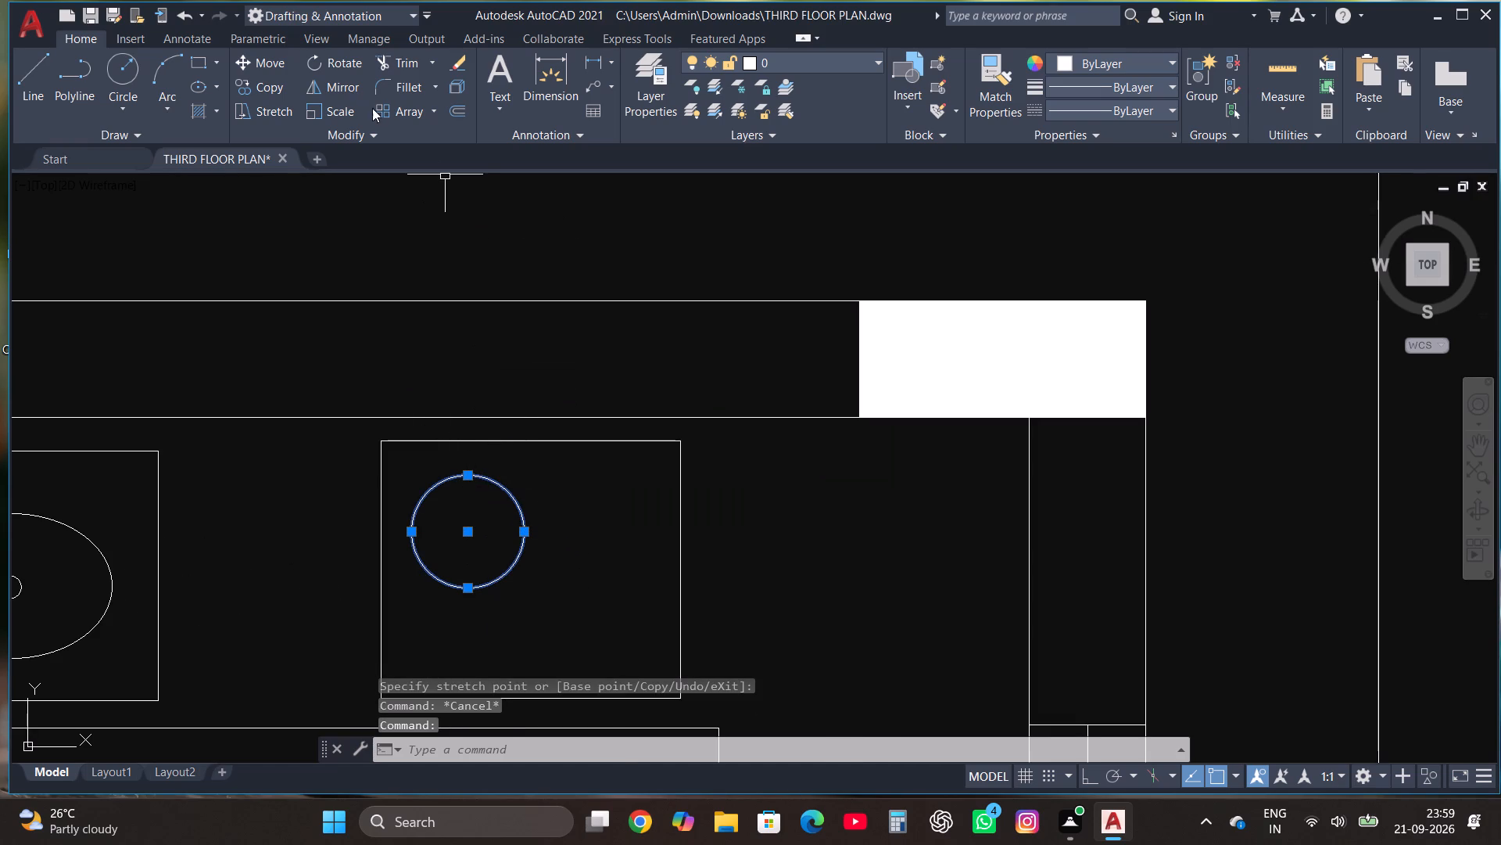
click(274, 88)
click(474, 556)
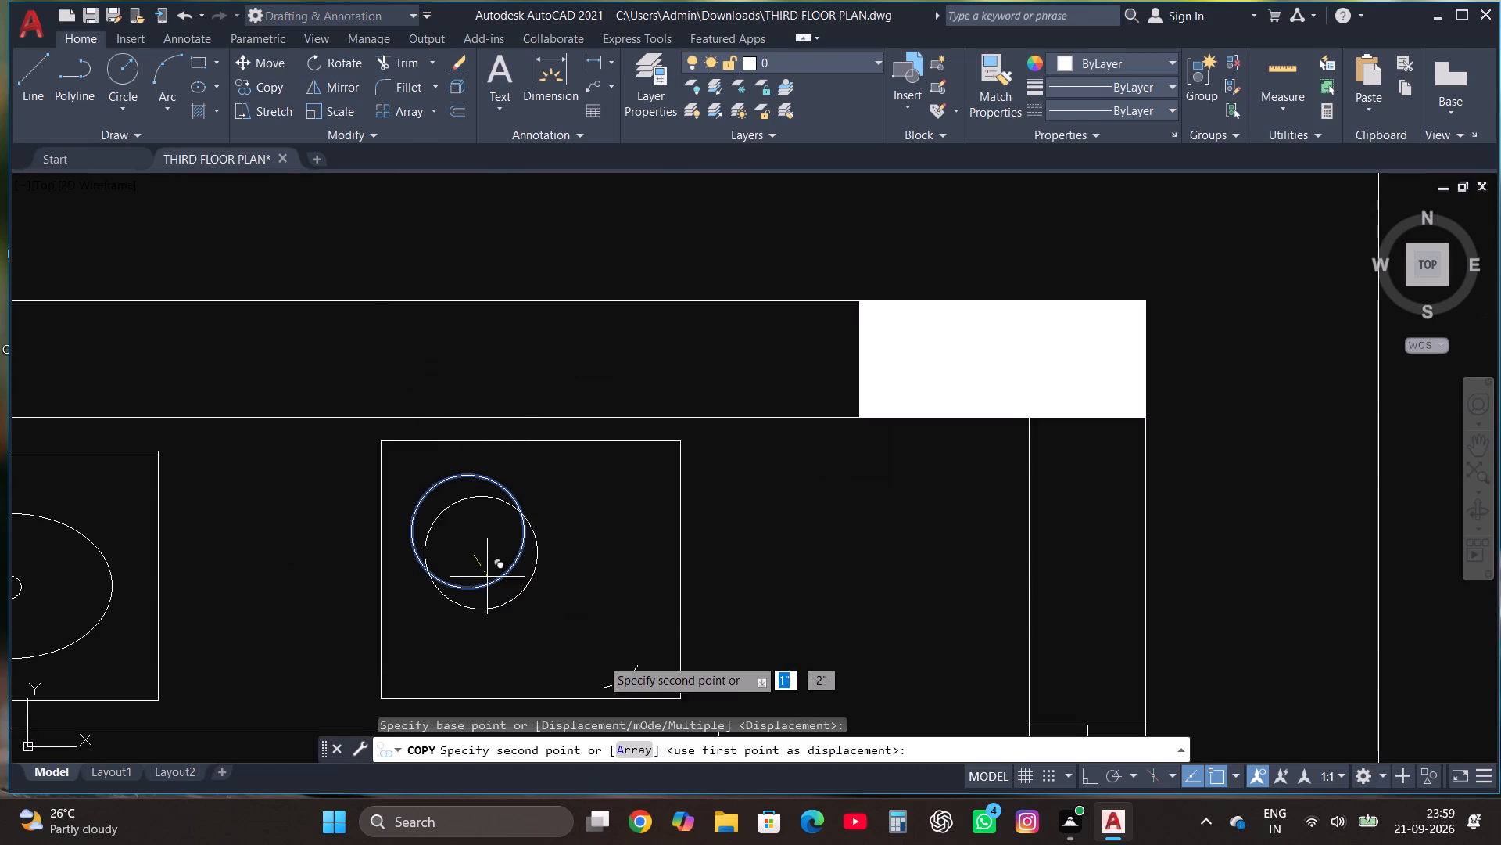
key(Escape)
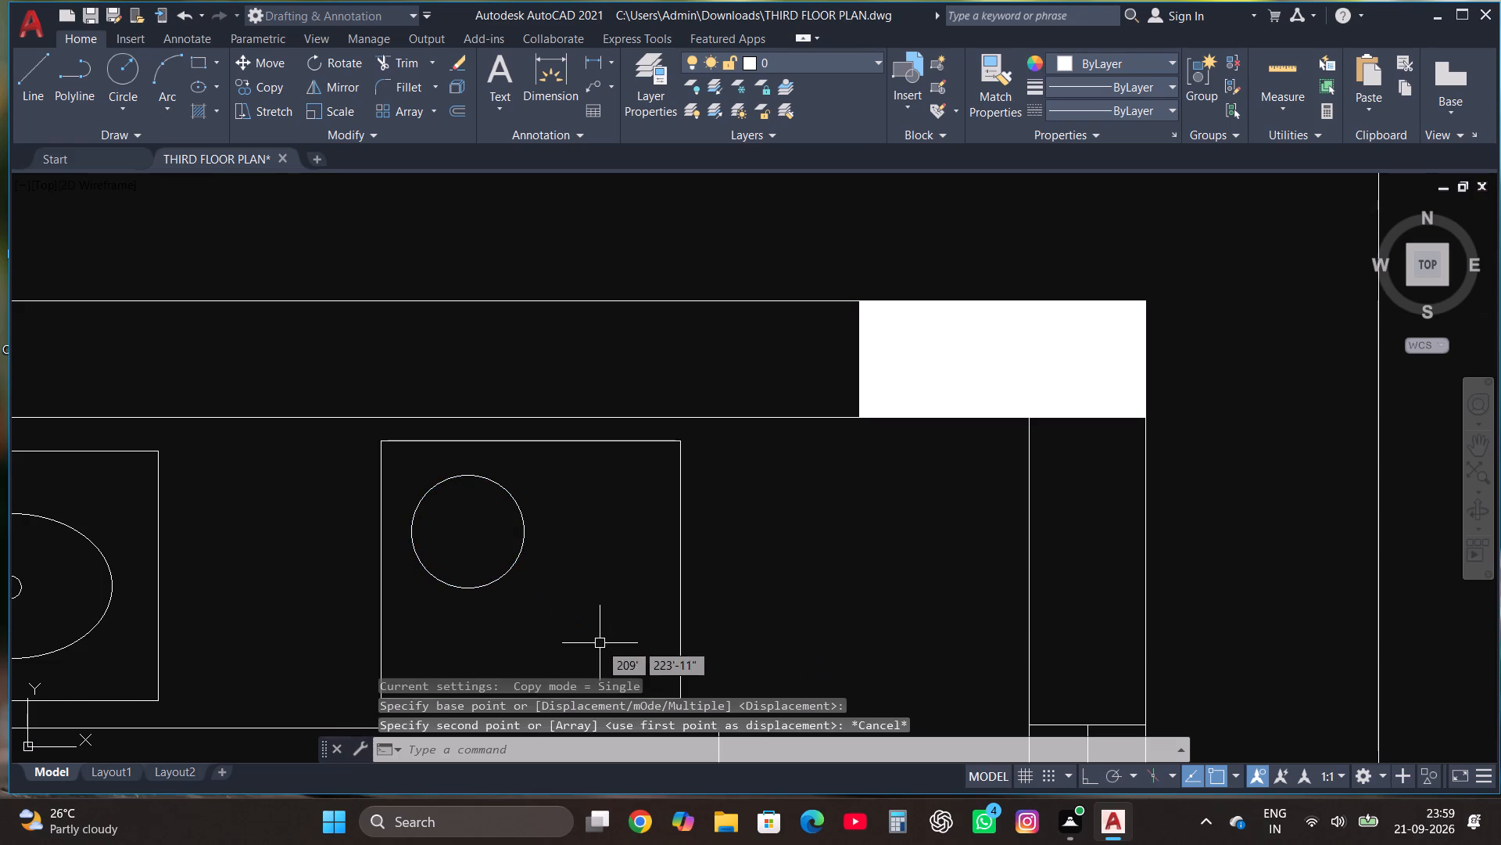
Draw a horizontal line and an about 11" vertical line crossing at the circle's centre, both extending slightly past its edge.
click(39, 74)
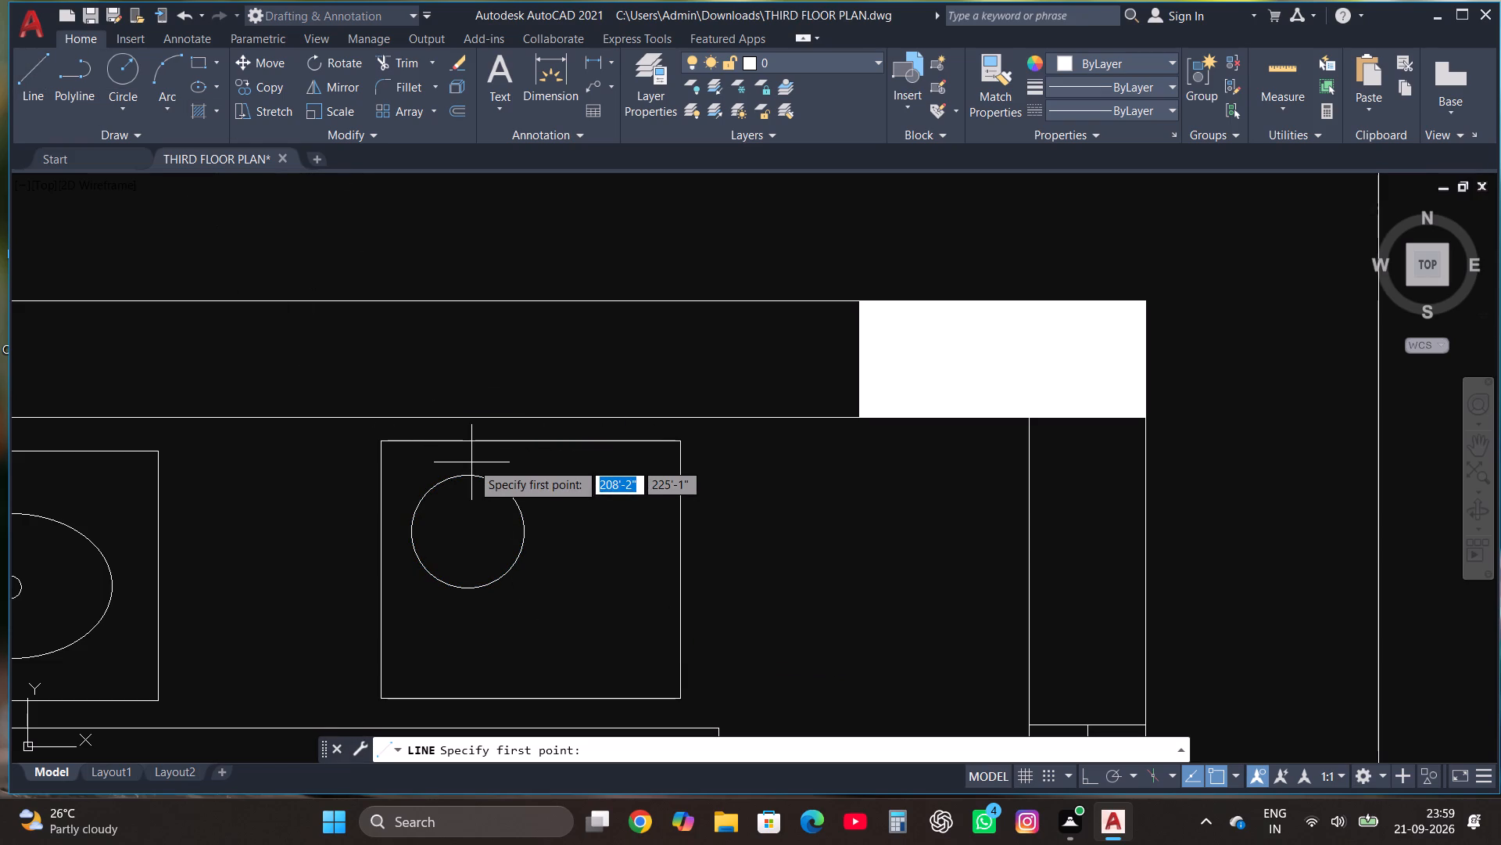
click(390, 534)
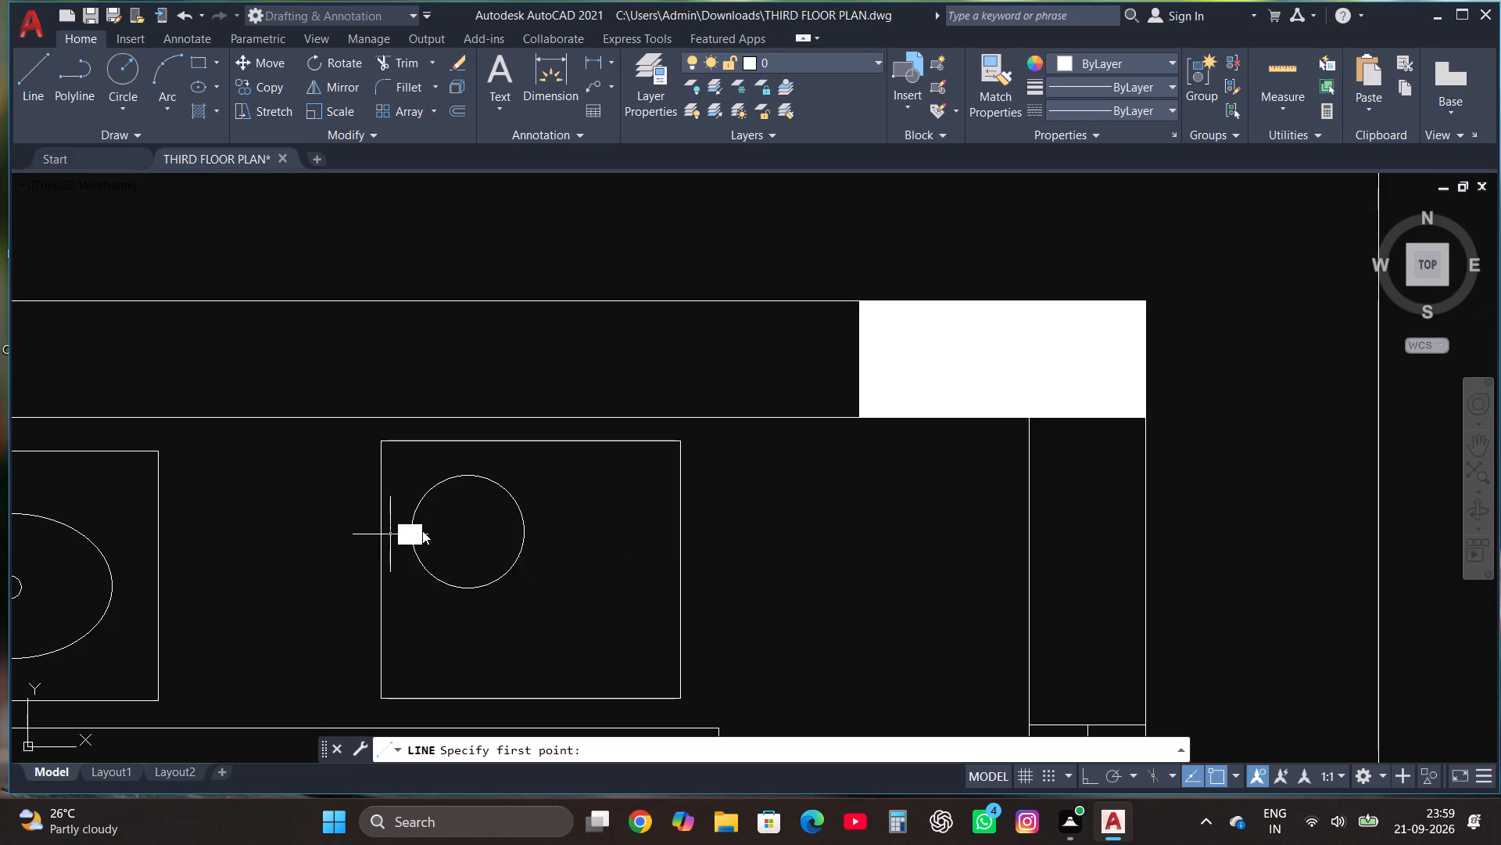
key(F8)
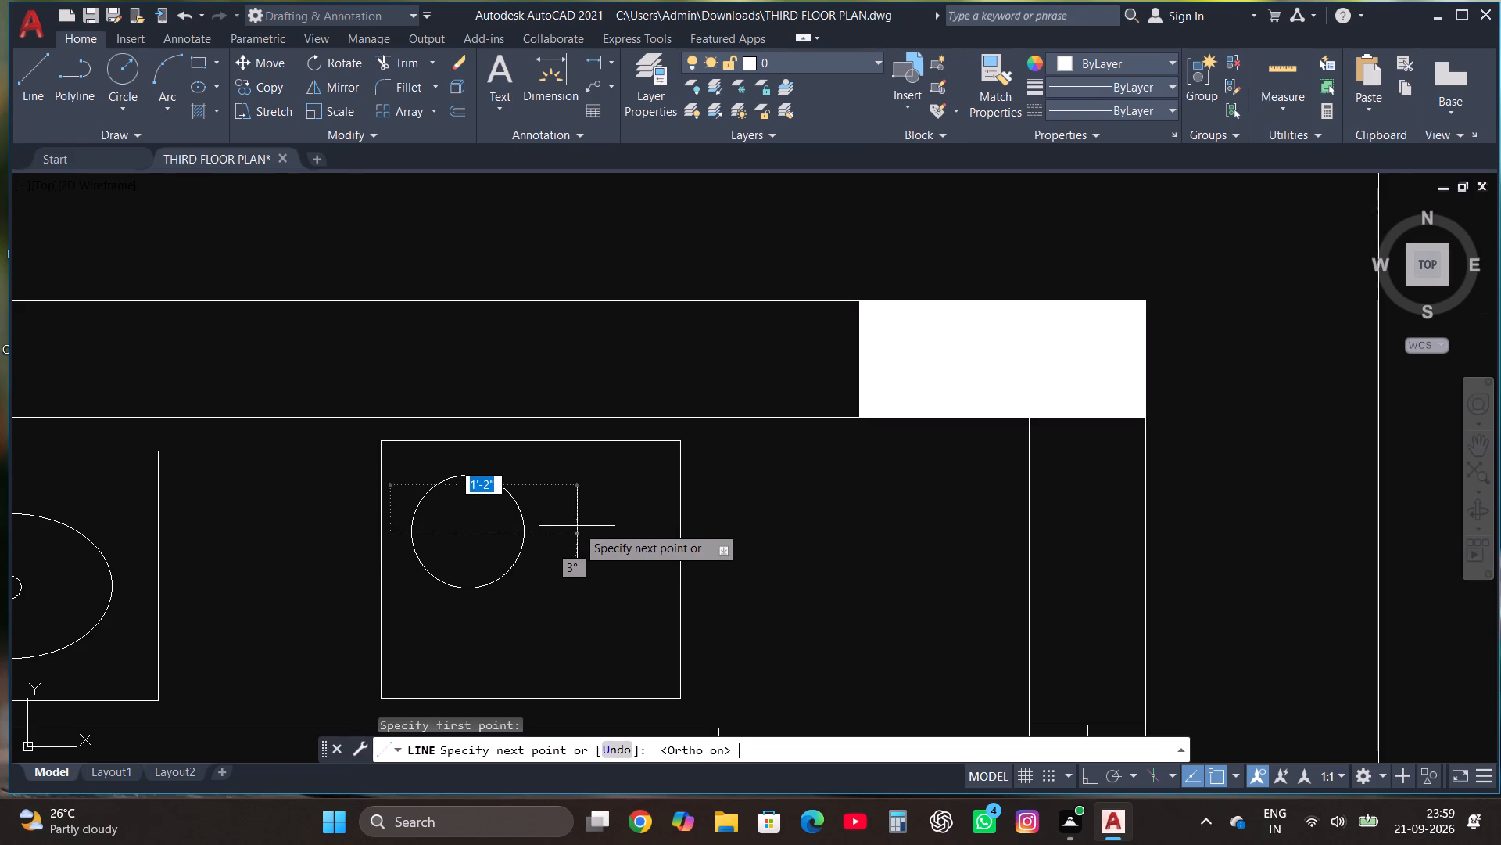
click(550, 528)
key(Escape)
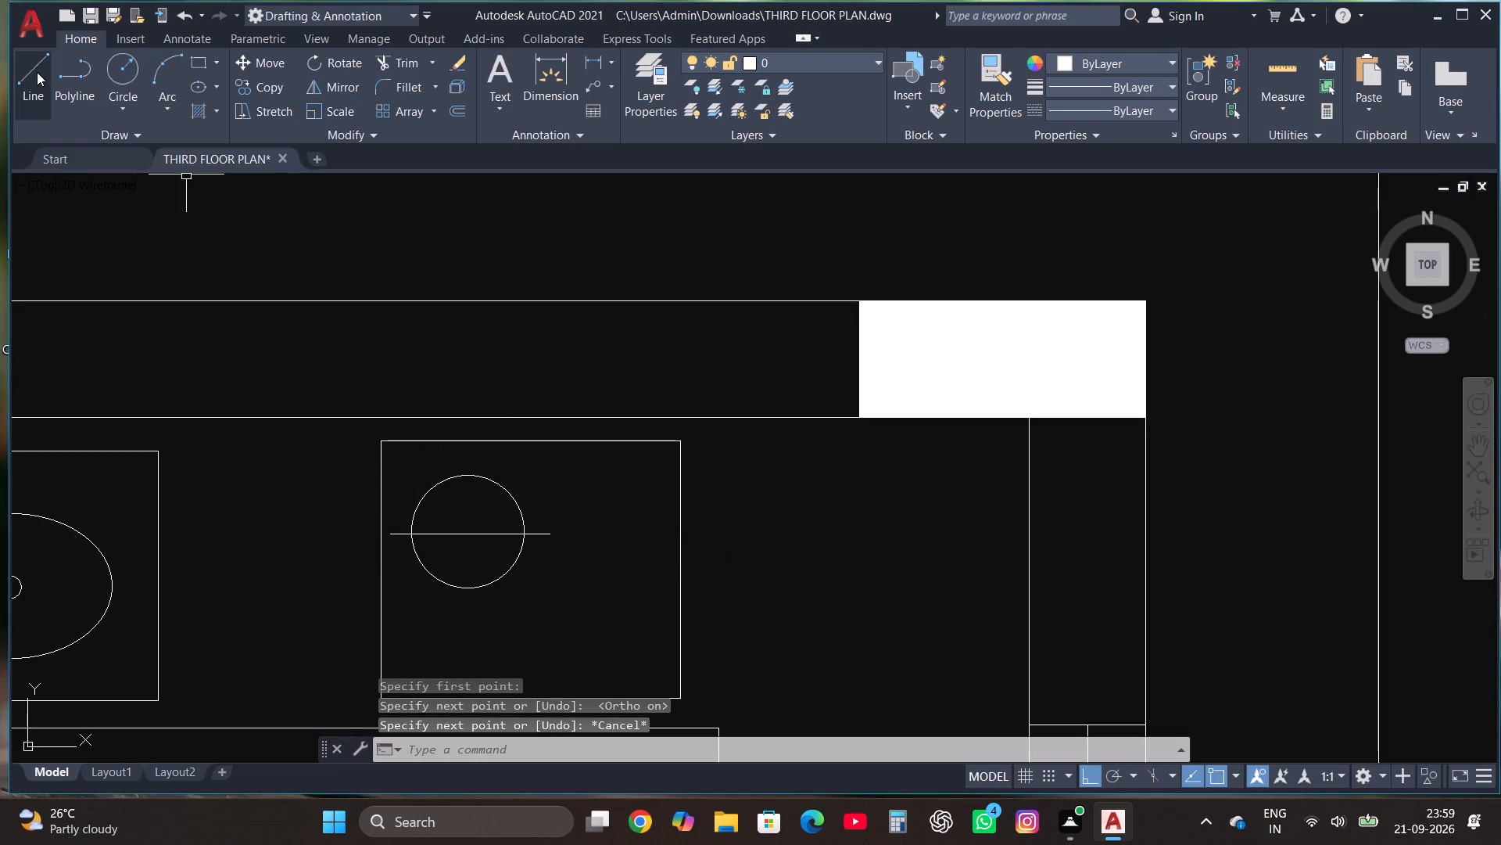
click(38, 72)
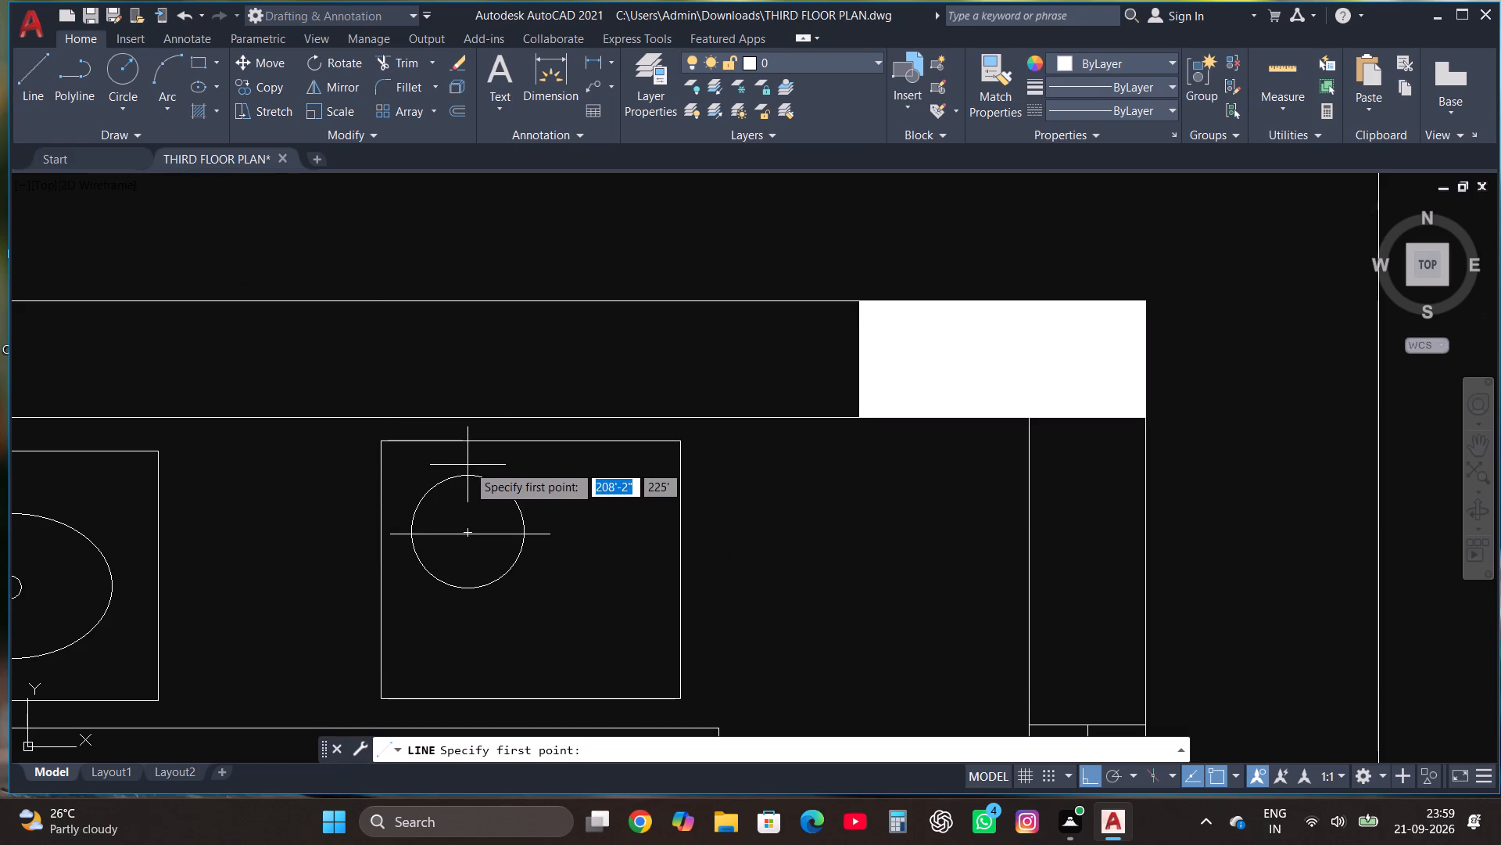
click(467, 461)
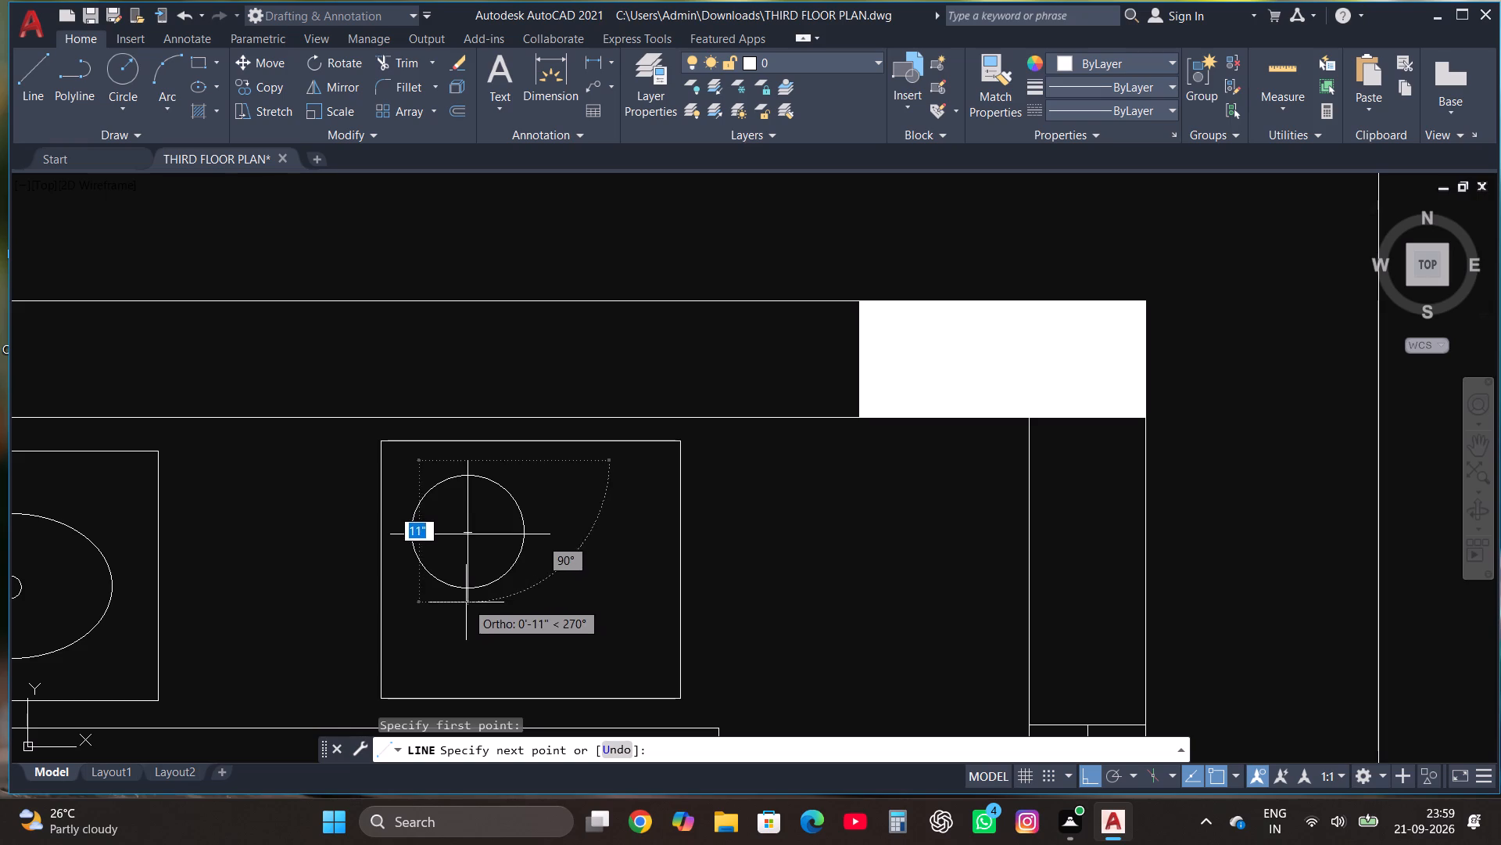
click(466, 605)
key(Escape)
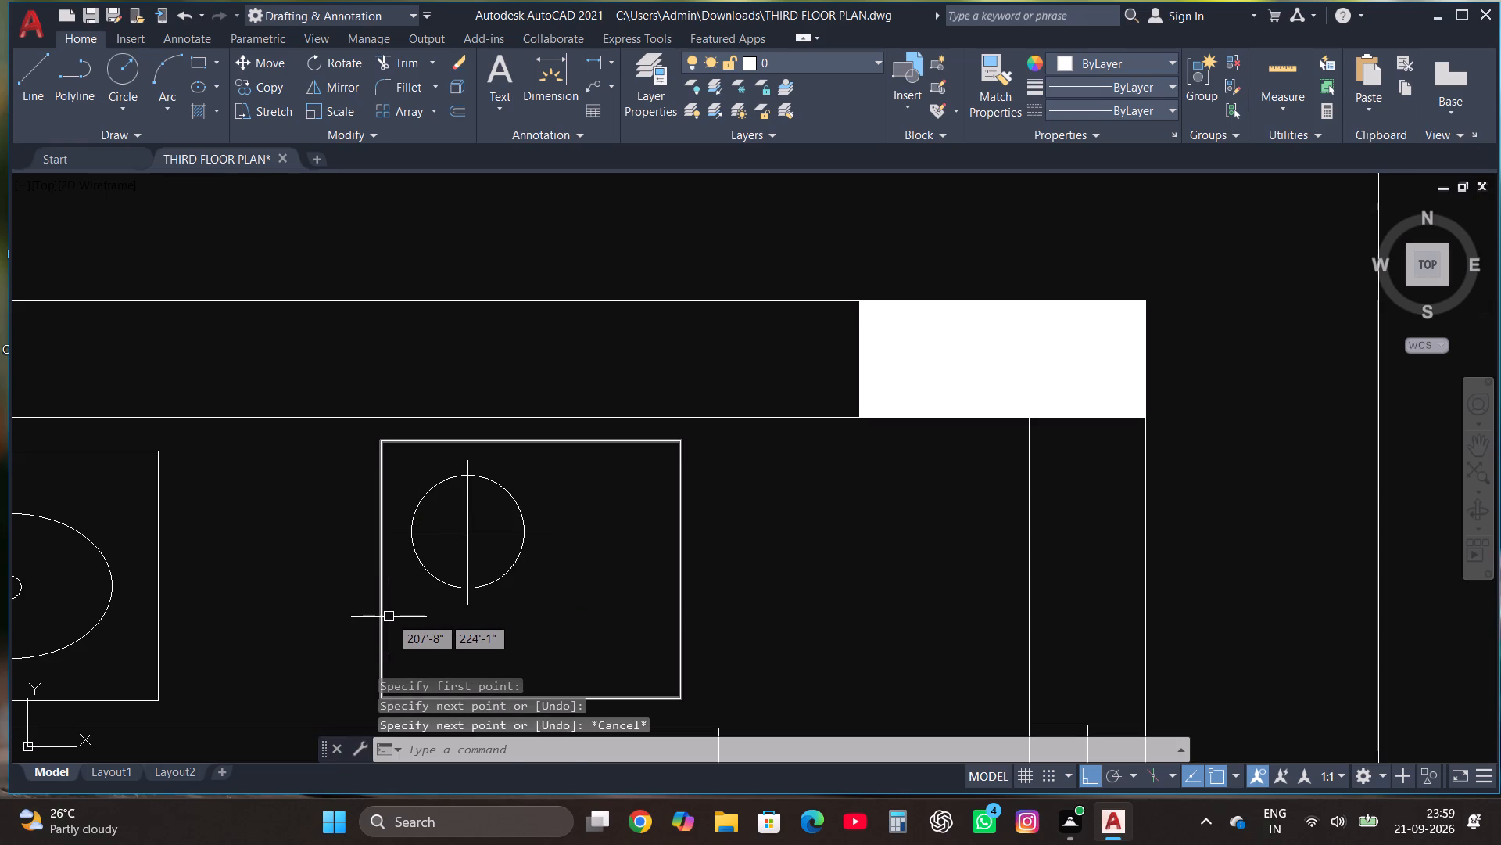
Copy the circle with its two crossing lines diagonally to the rectangle's lower-right area, about 6" lower, as a second burner.
click(397, 614)
click(557, 483)
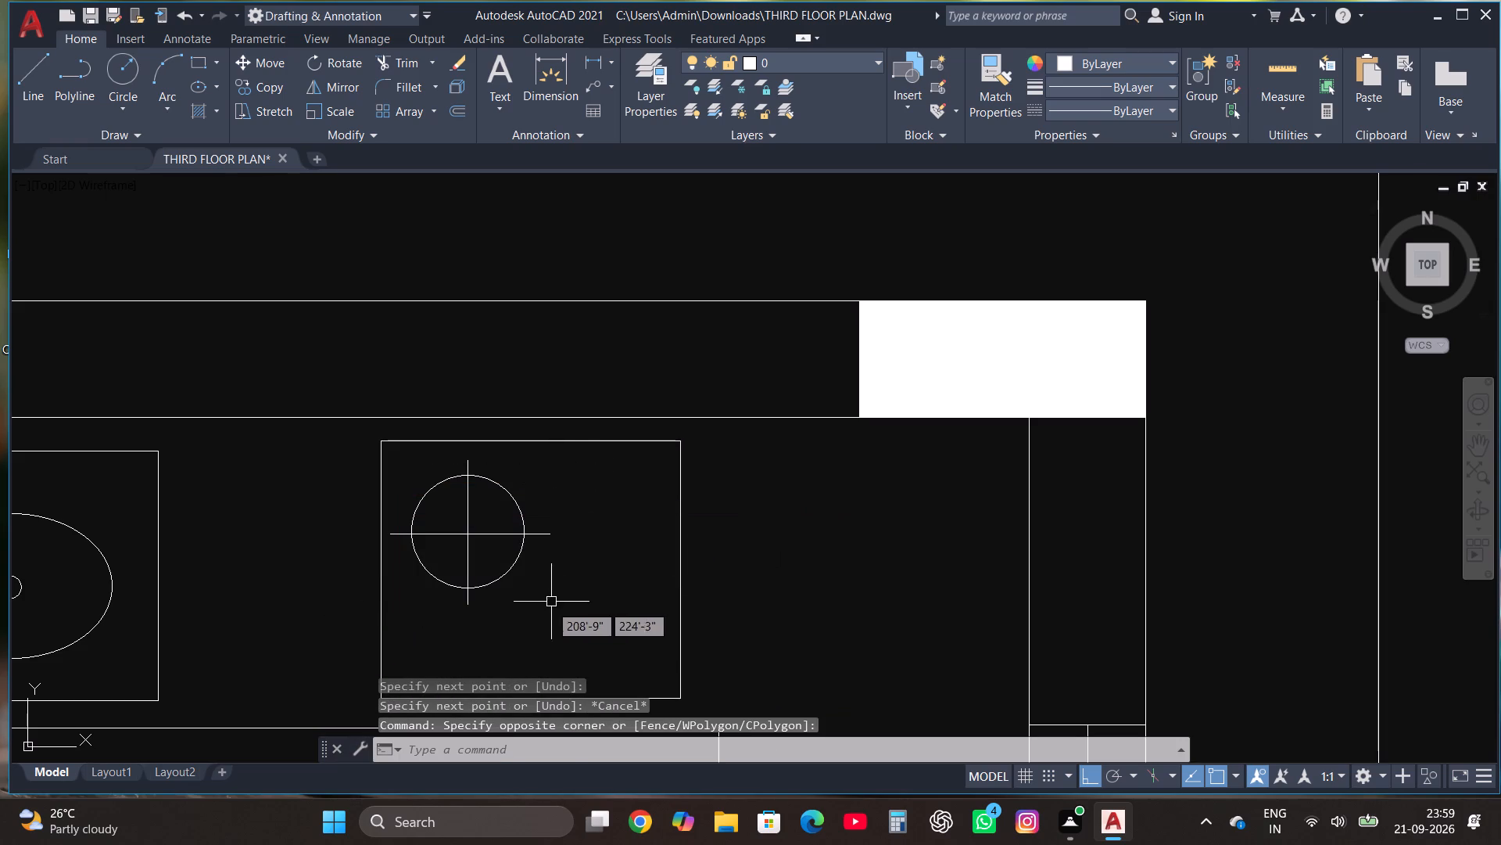
click(546, 613)
click(435, 463)
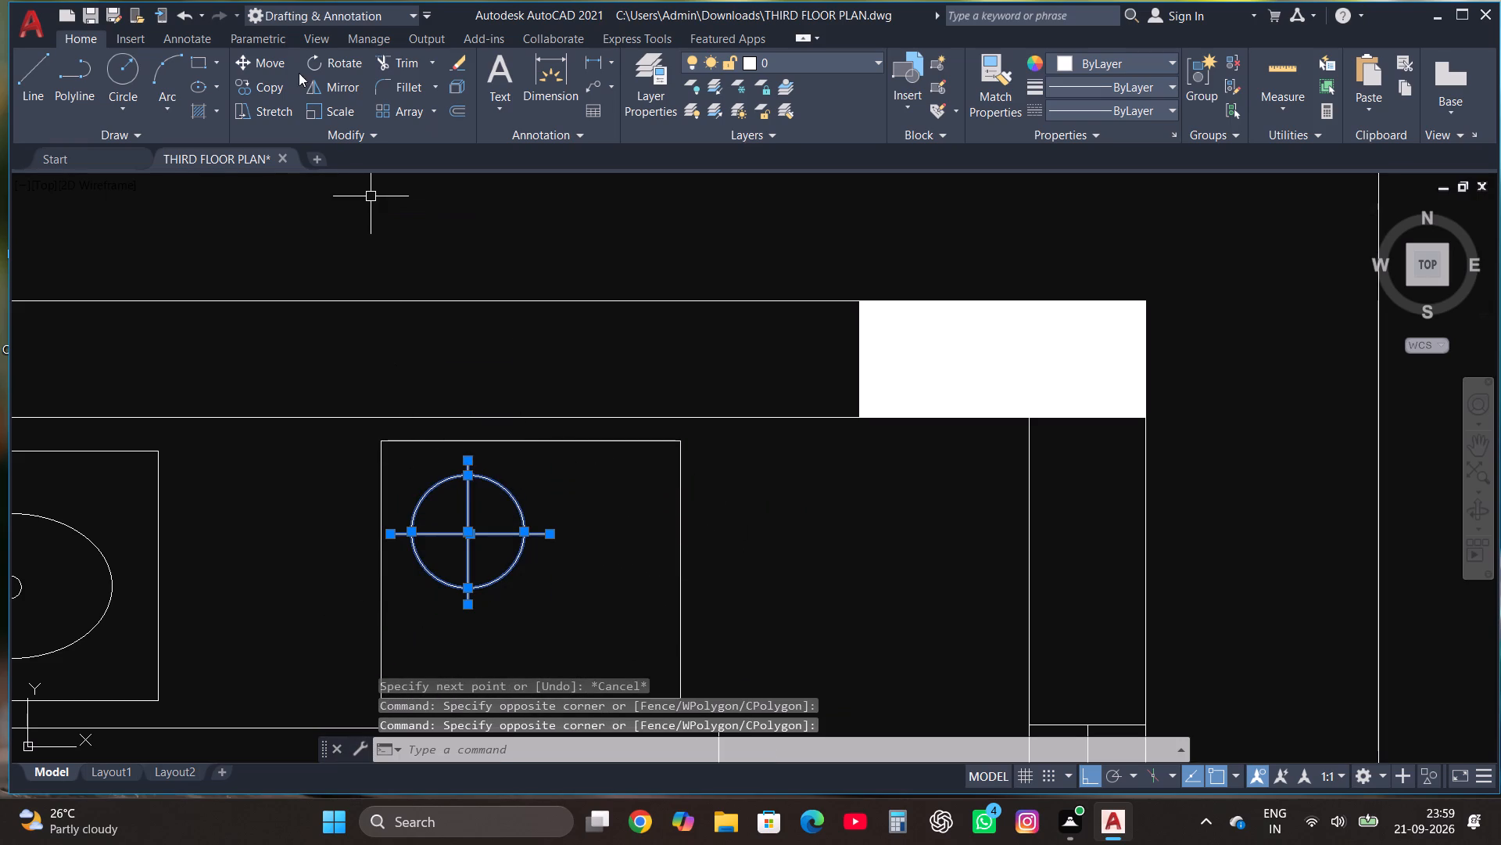
click(276, 86)
click(472, 529)
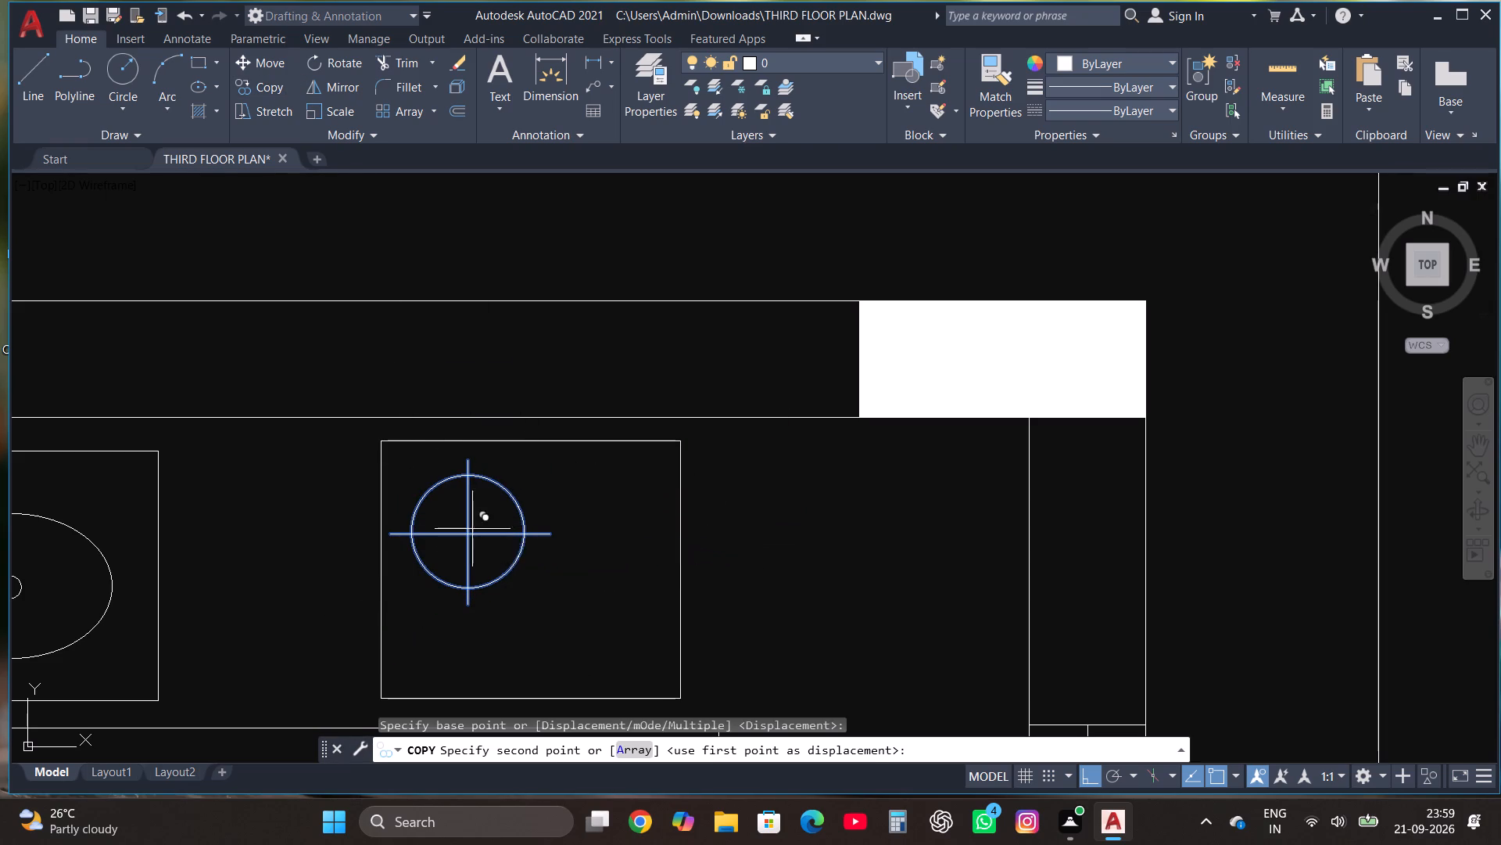
key(F8)
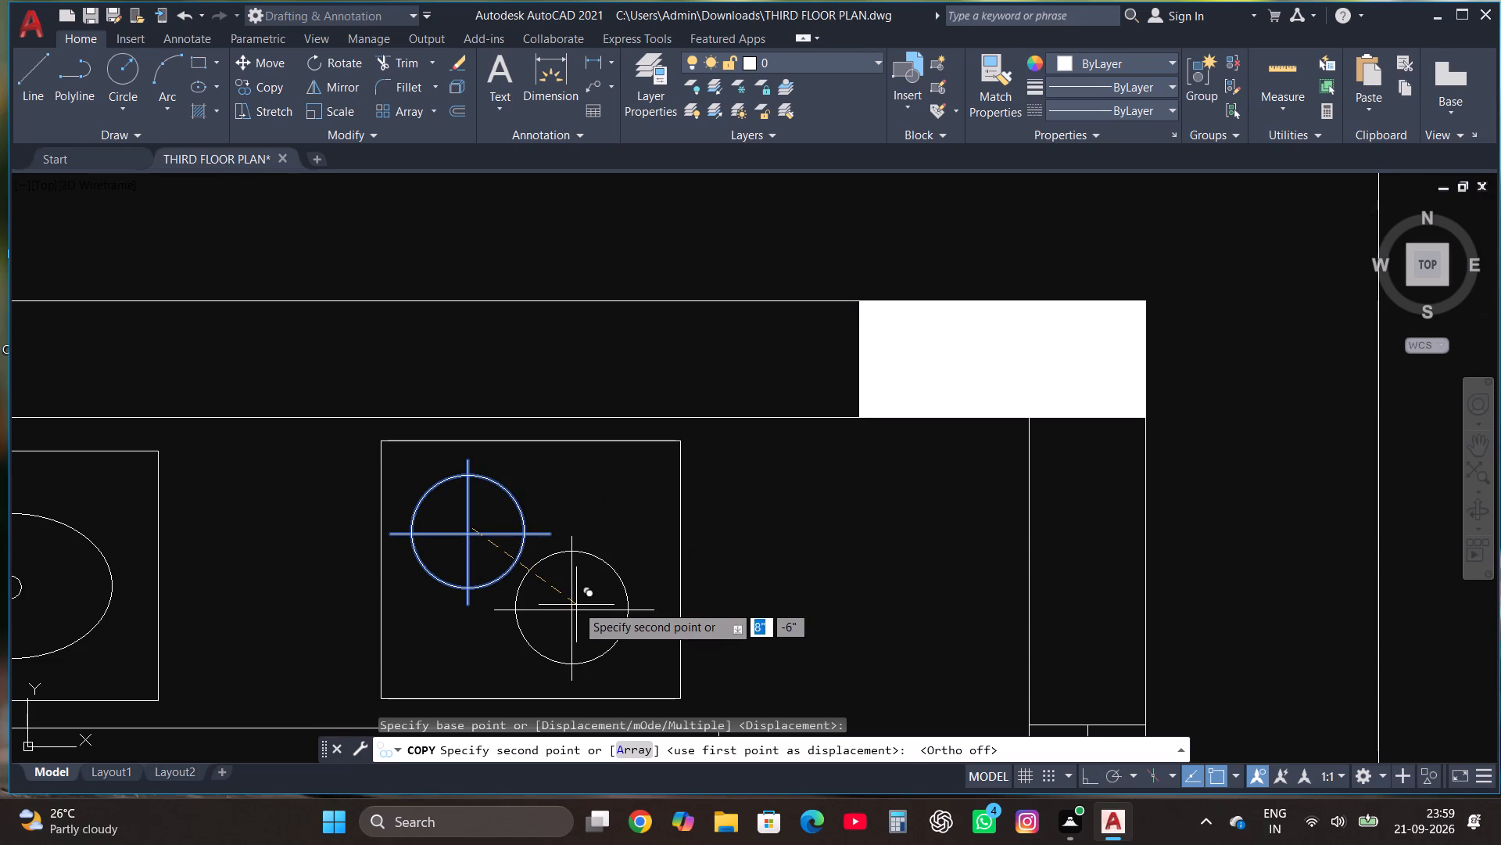
click(598, 608)
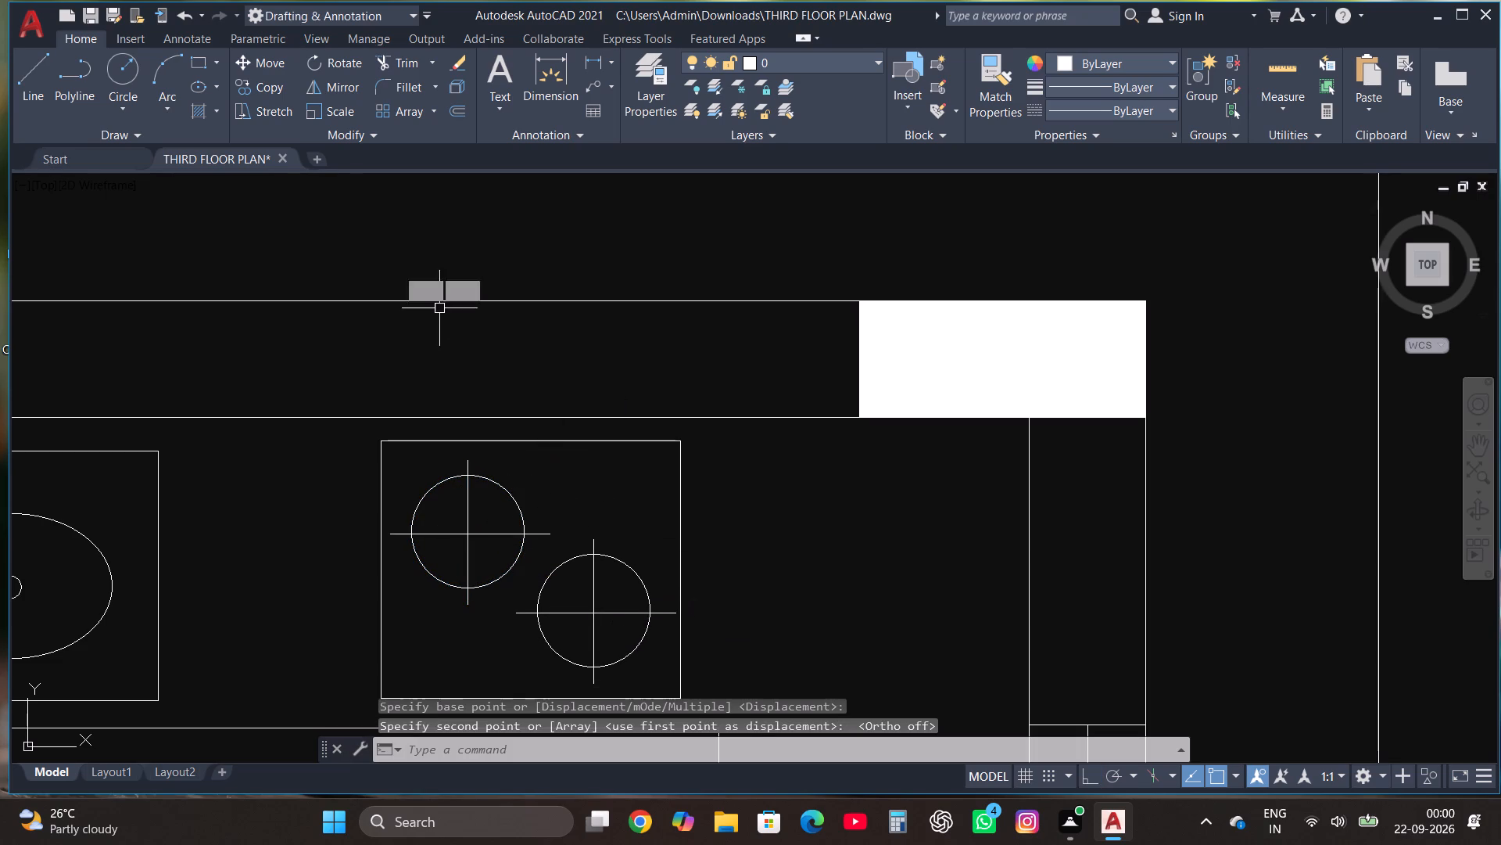
Draw a small circle of about 2" radius near the upper-right corner of the cooktop rectangle, above the copied burner.
click(127, 75)
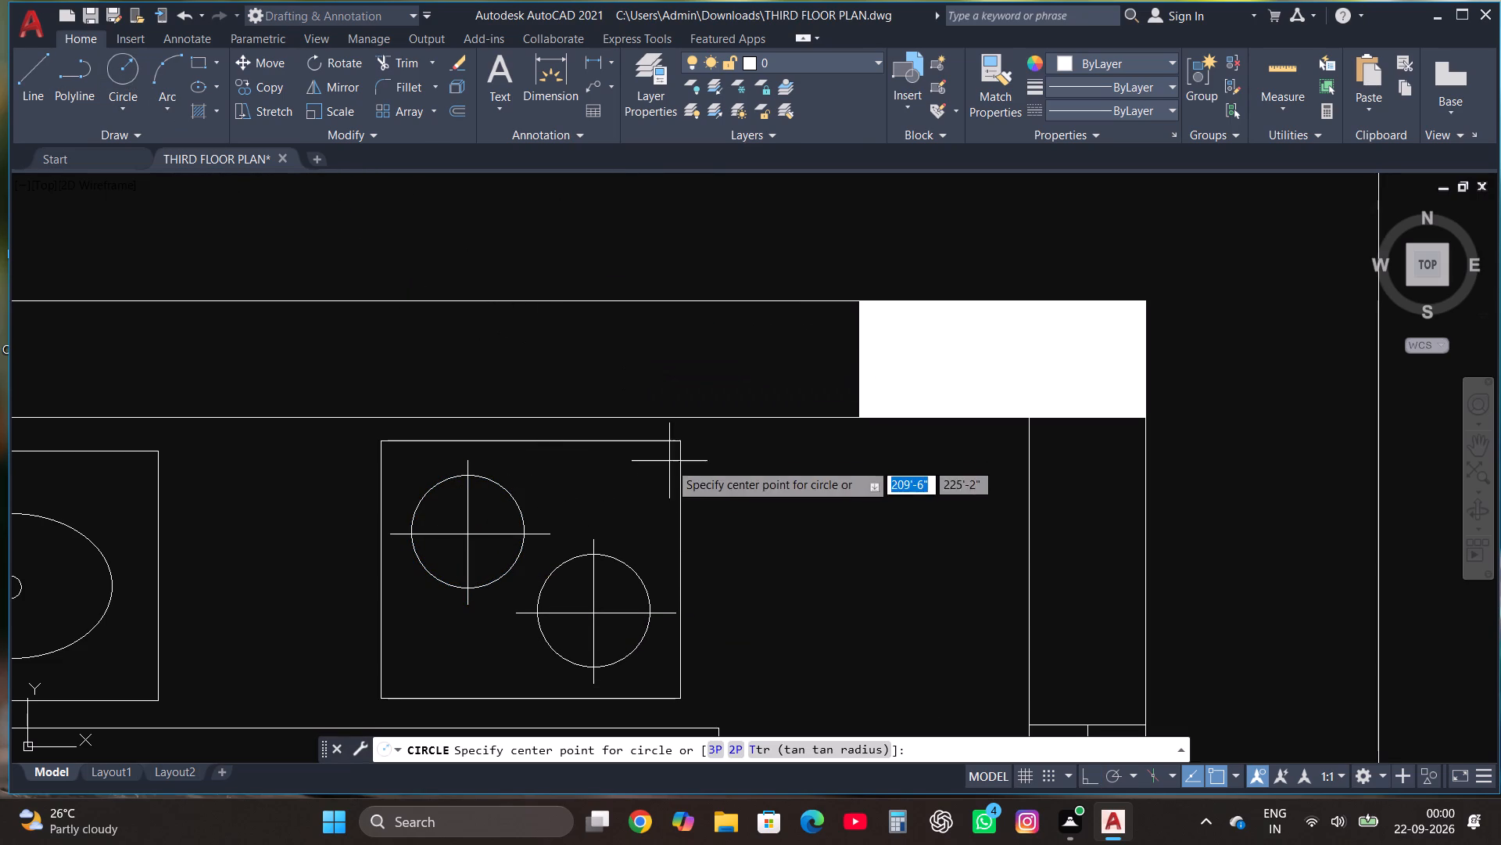
click(596, 496)
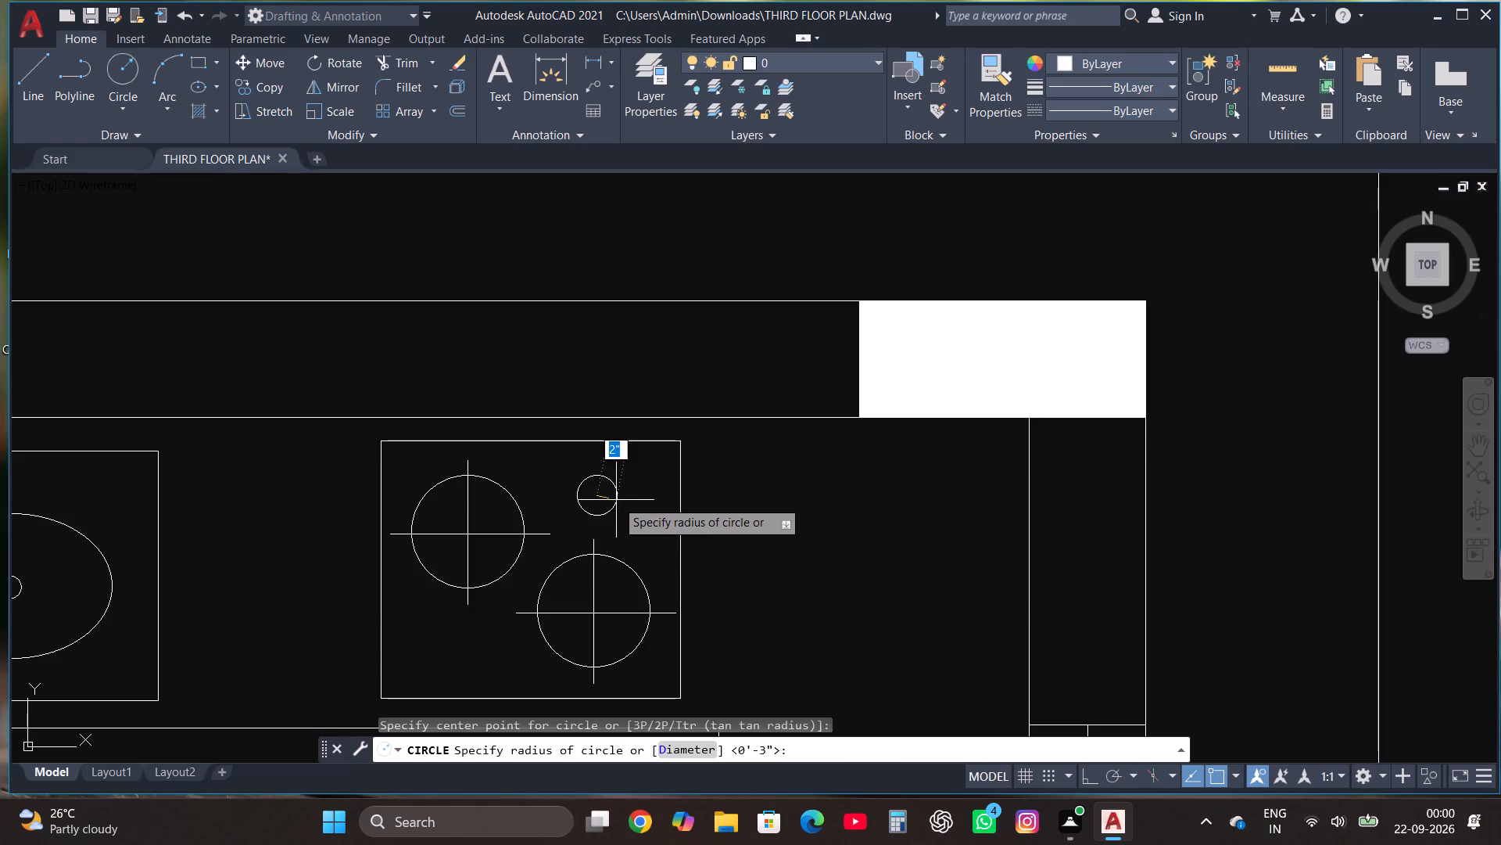
click(618, 502)
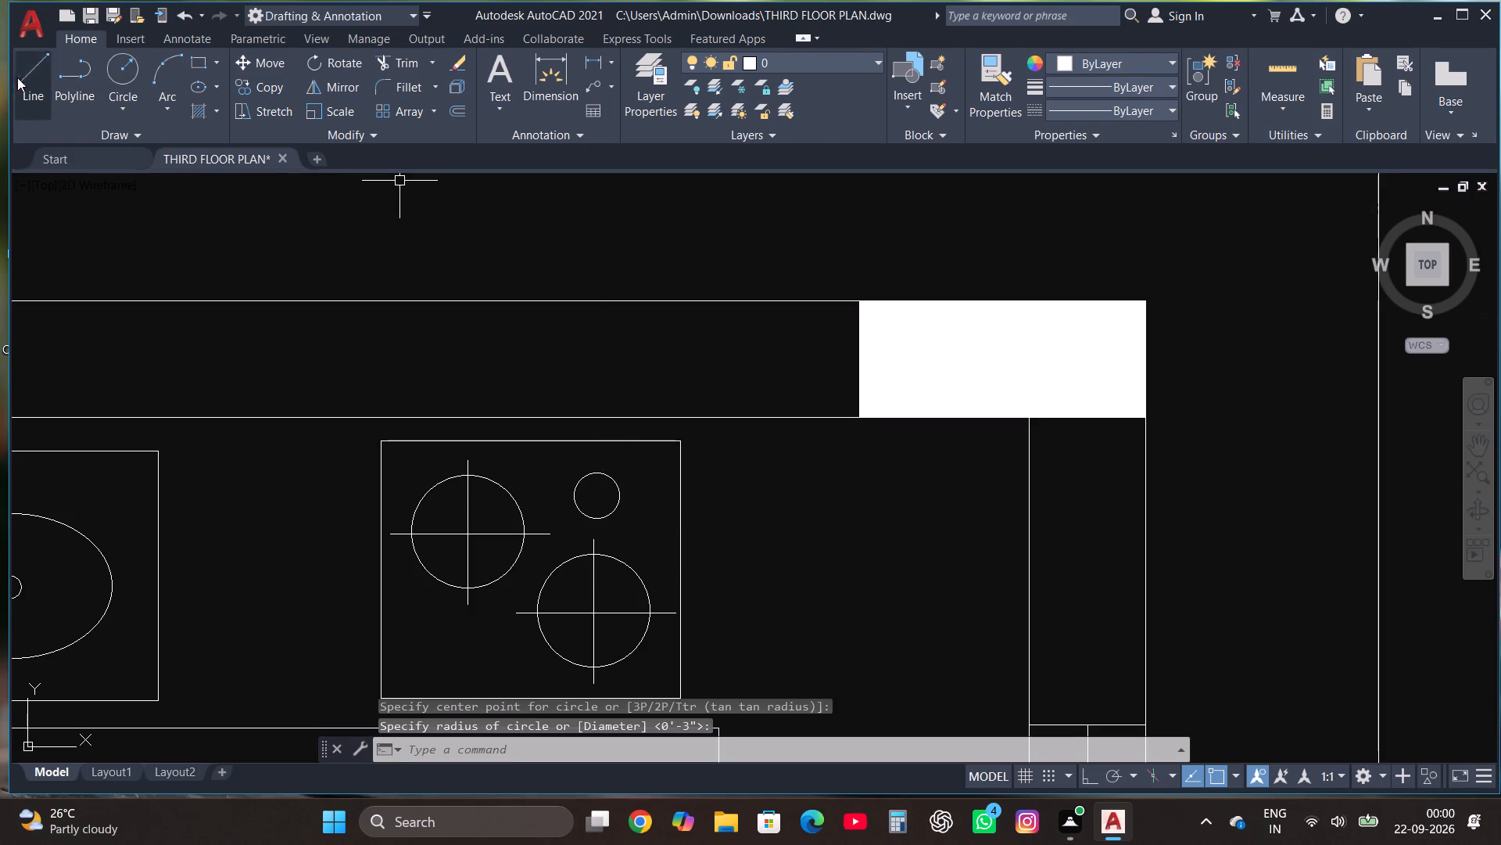
Draw a roughly horizontal and a vertical line, each about 5" long, crossing through the small circle's centre.
click(27, 77)
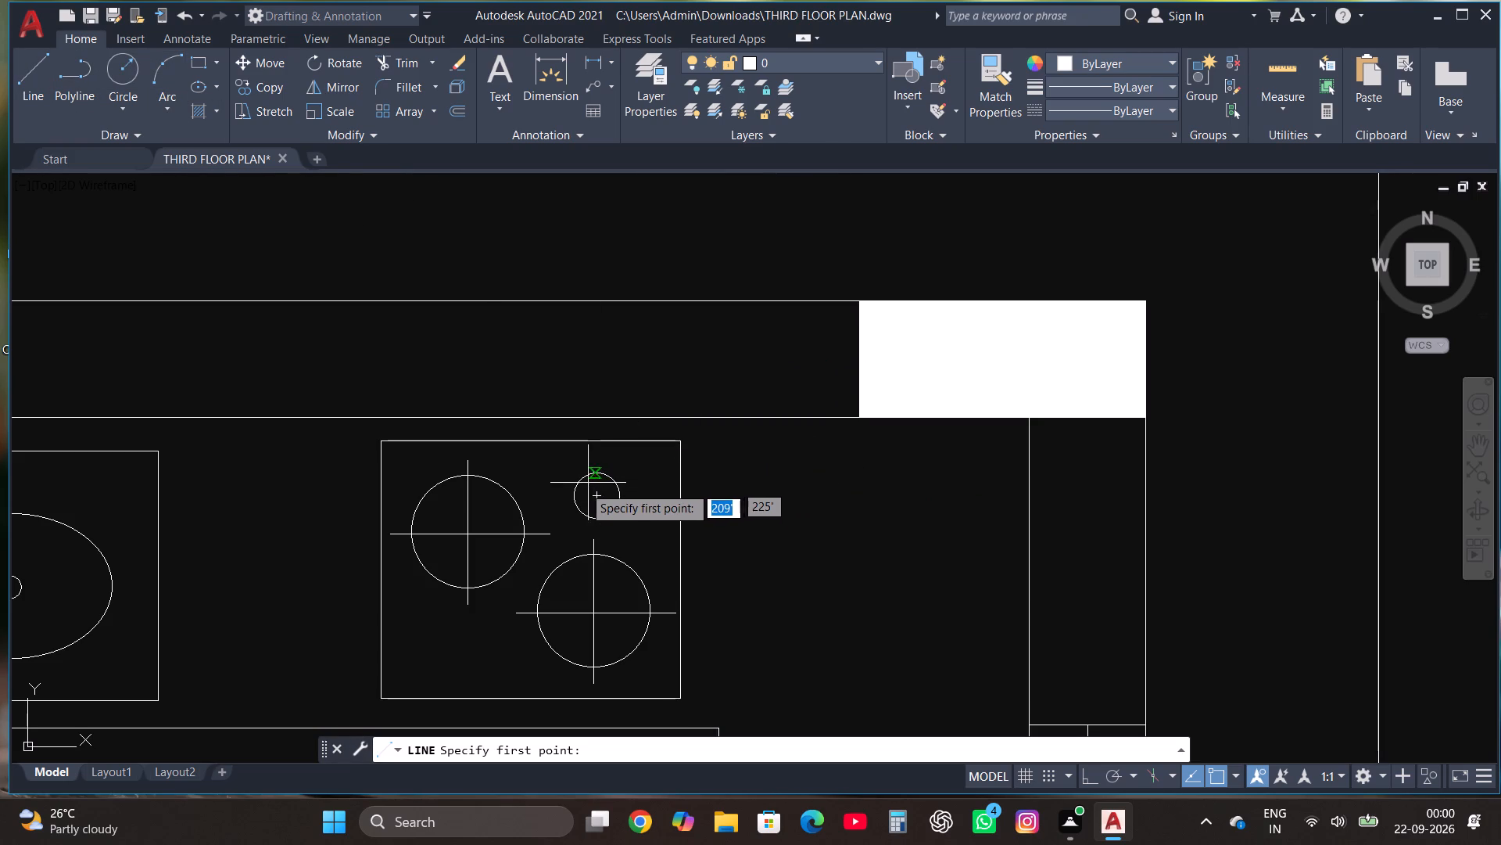
click(561, 496)
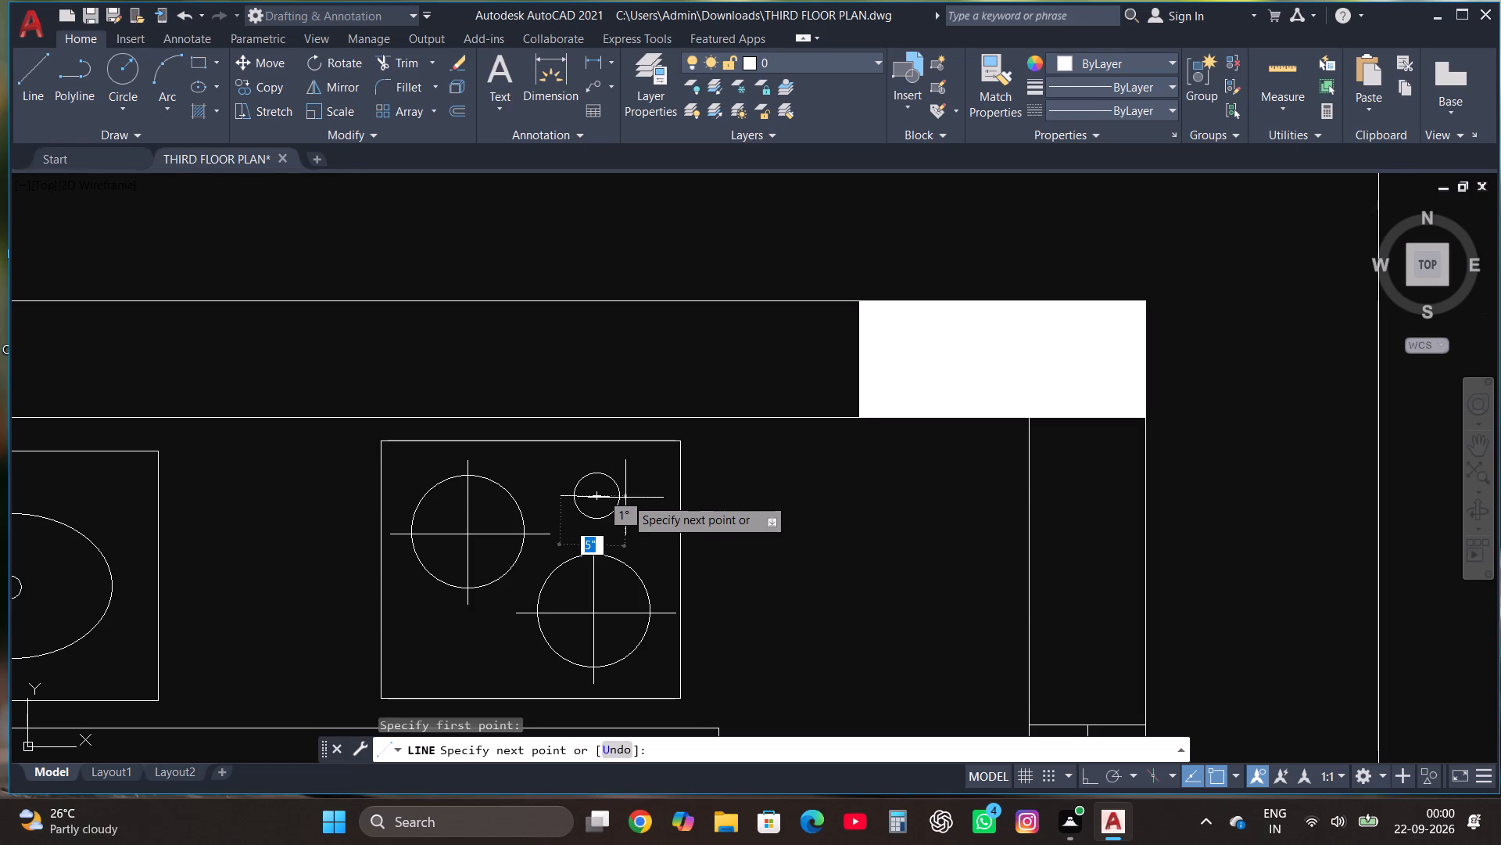
click(625, 498)
key(Escape)
click(27, 66)
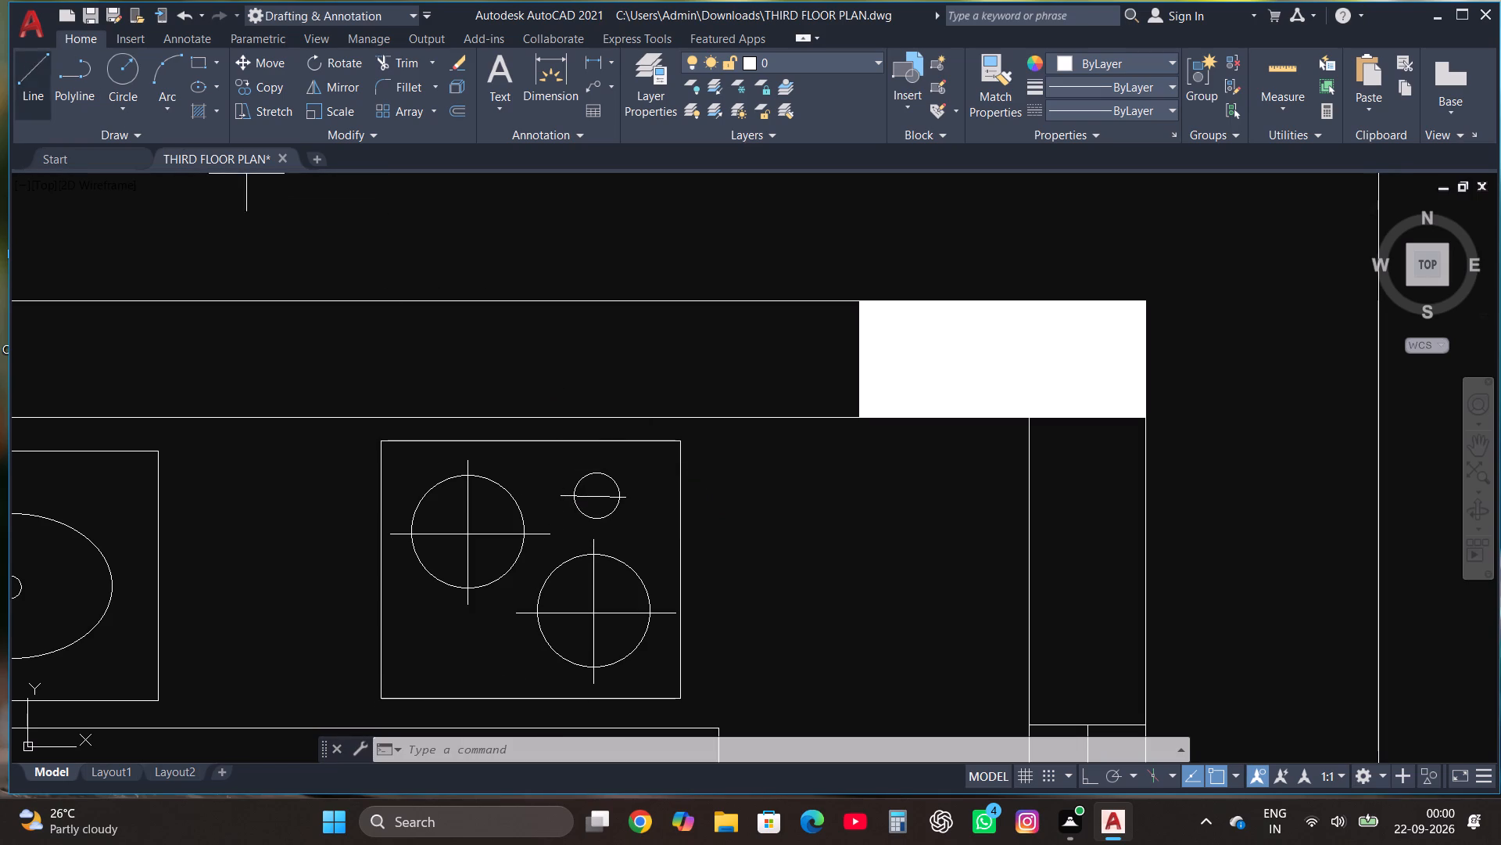
click(595, 527)
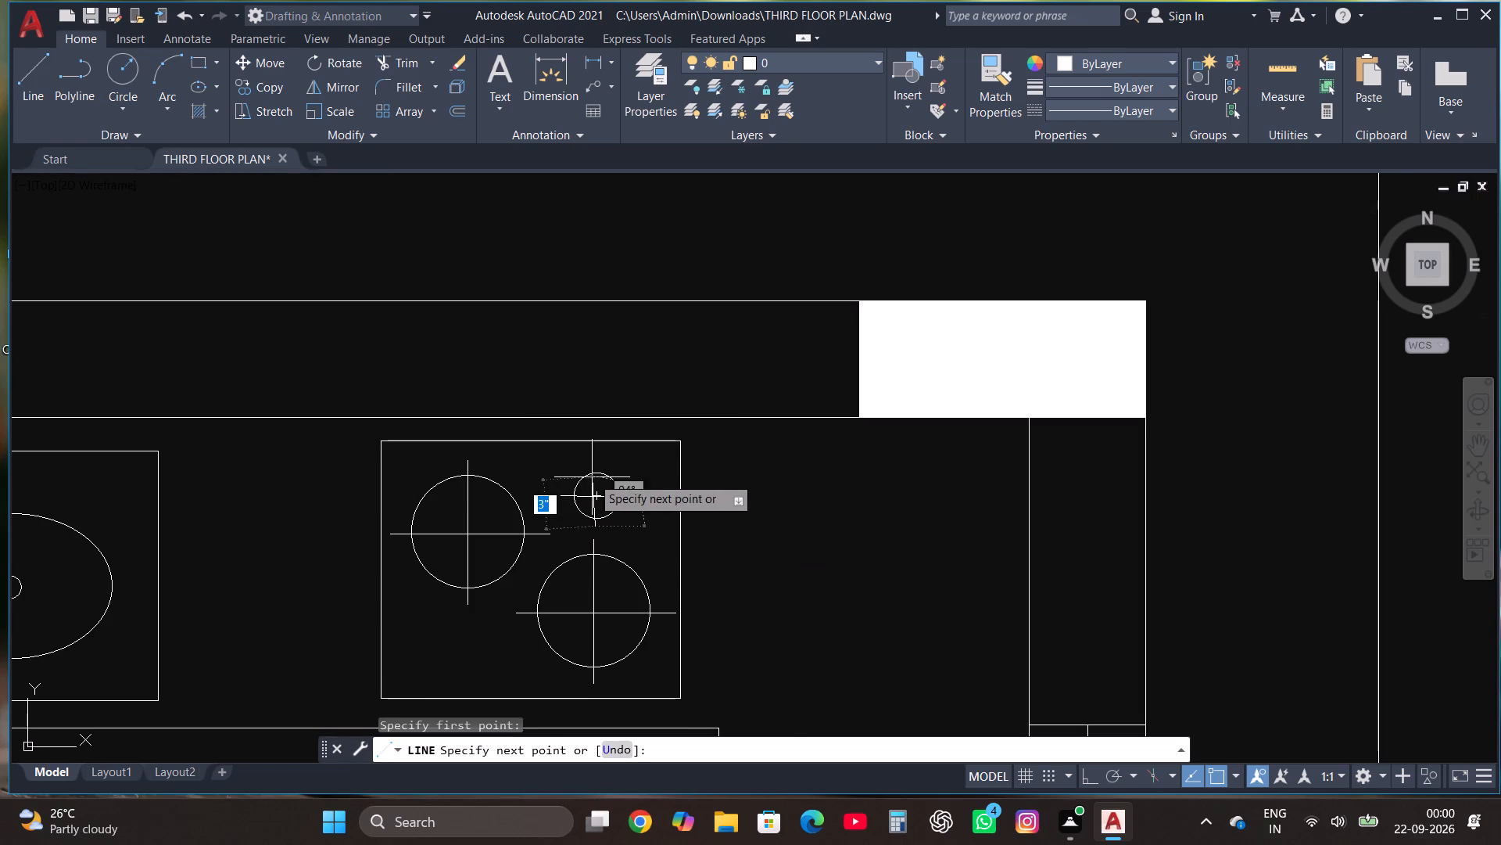
key(F9)
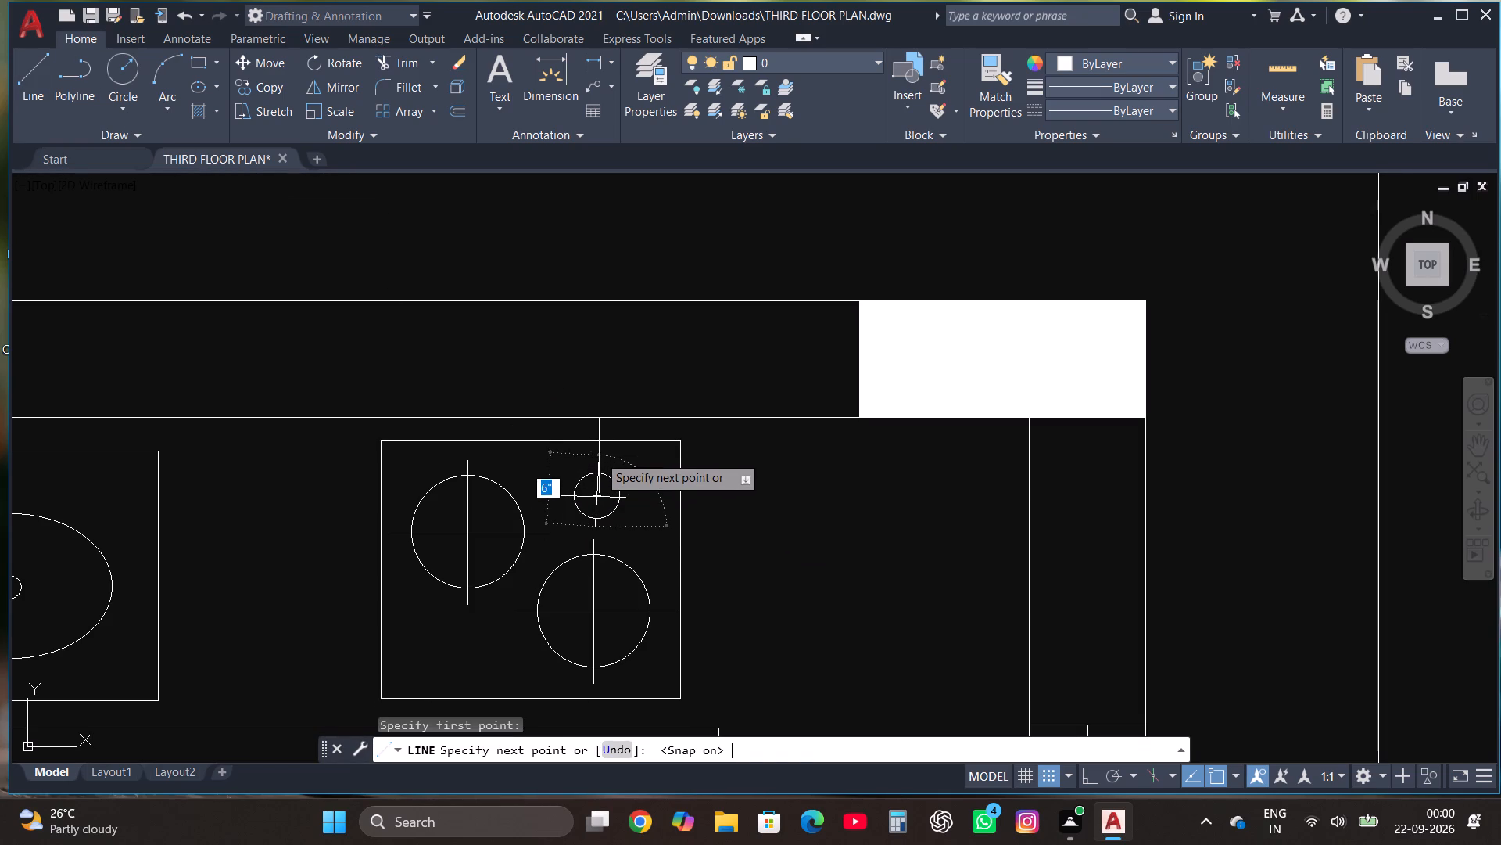
key(F8)
key(F9)
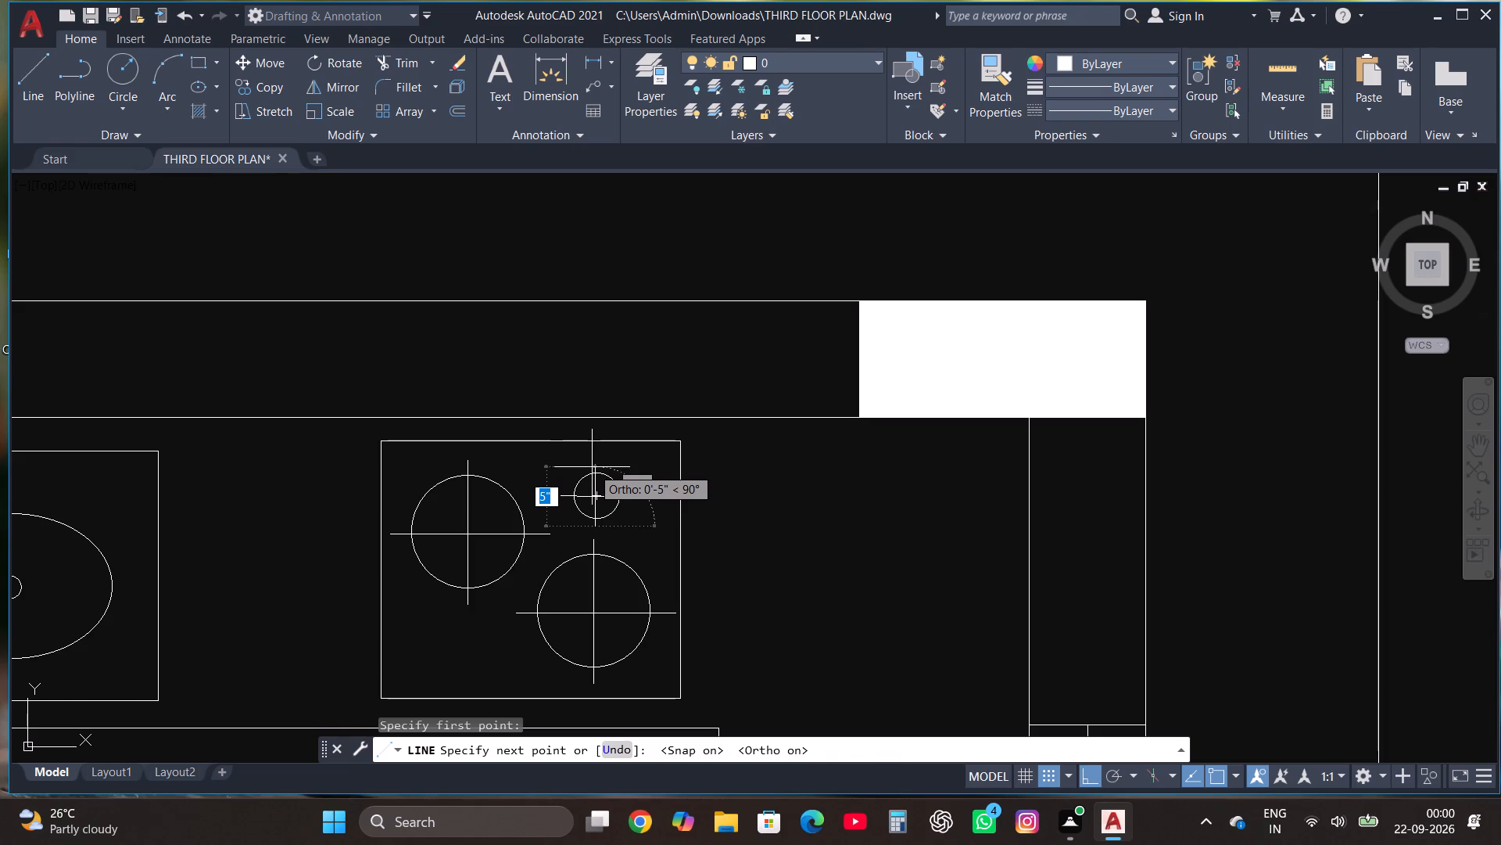
key(F8)
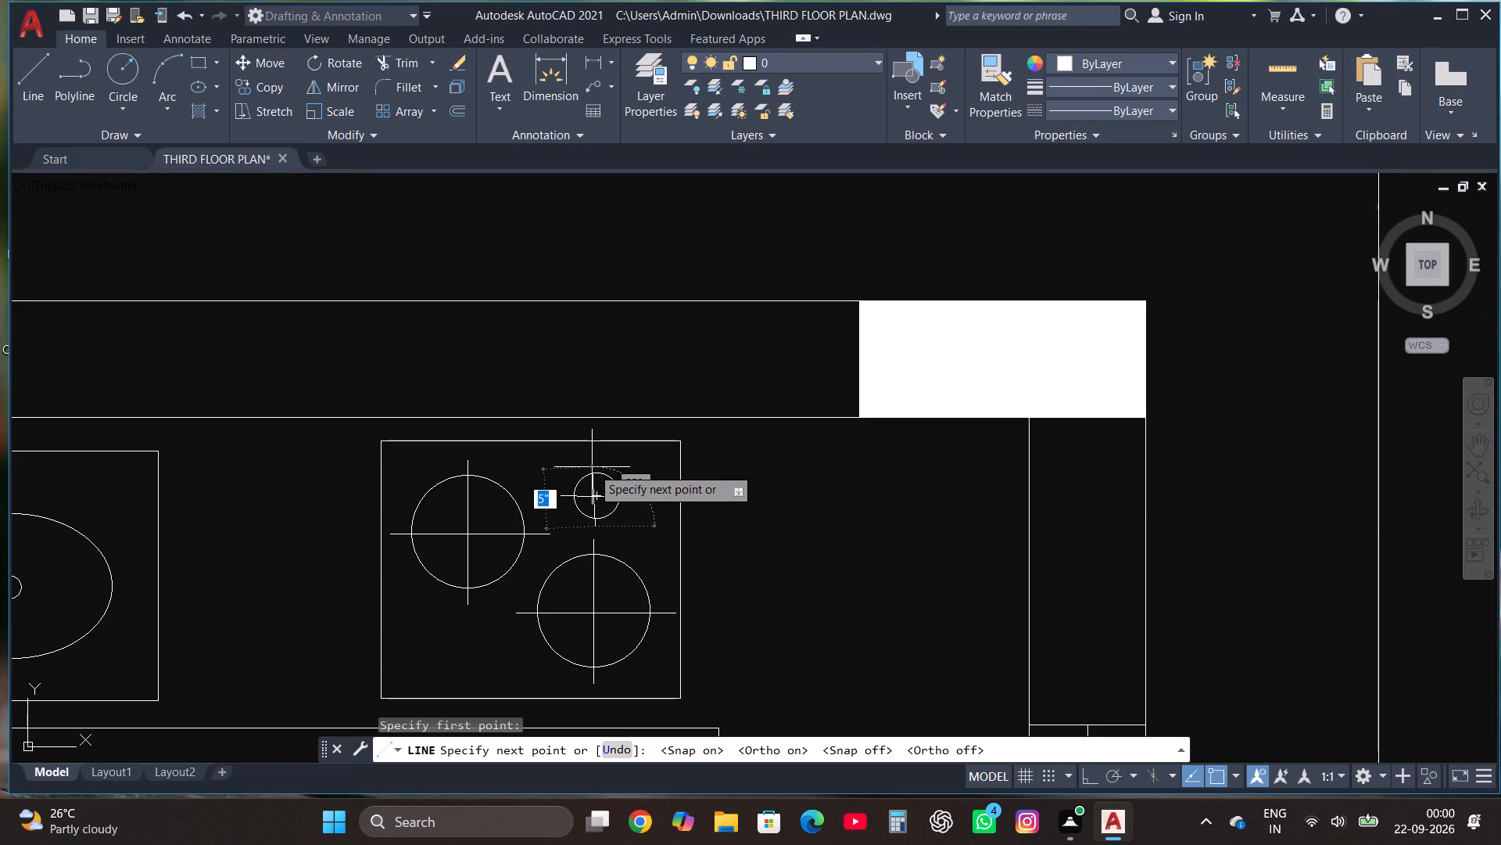
key(F8)
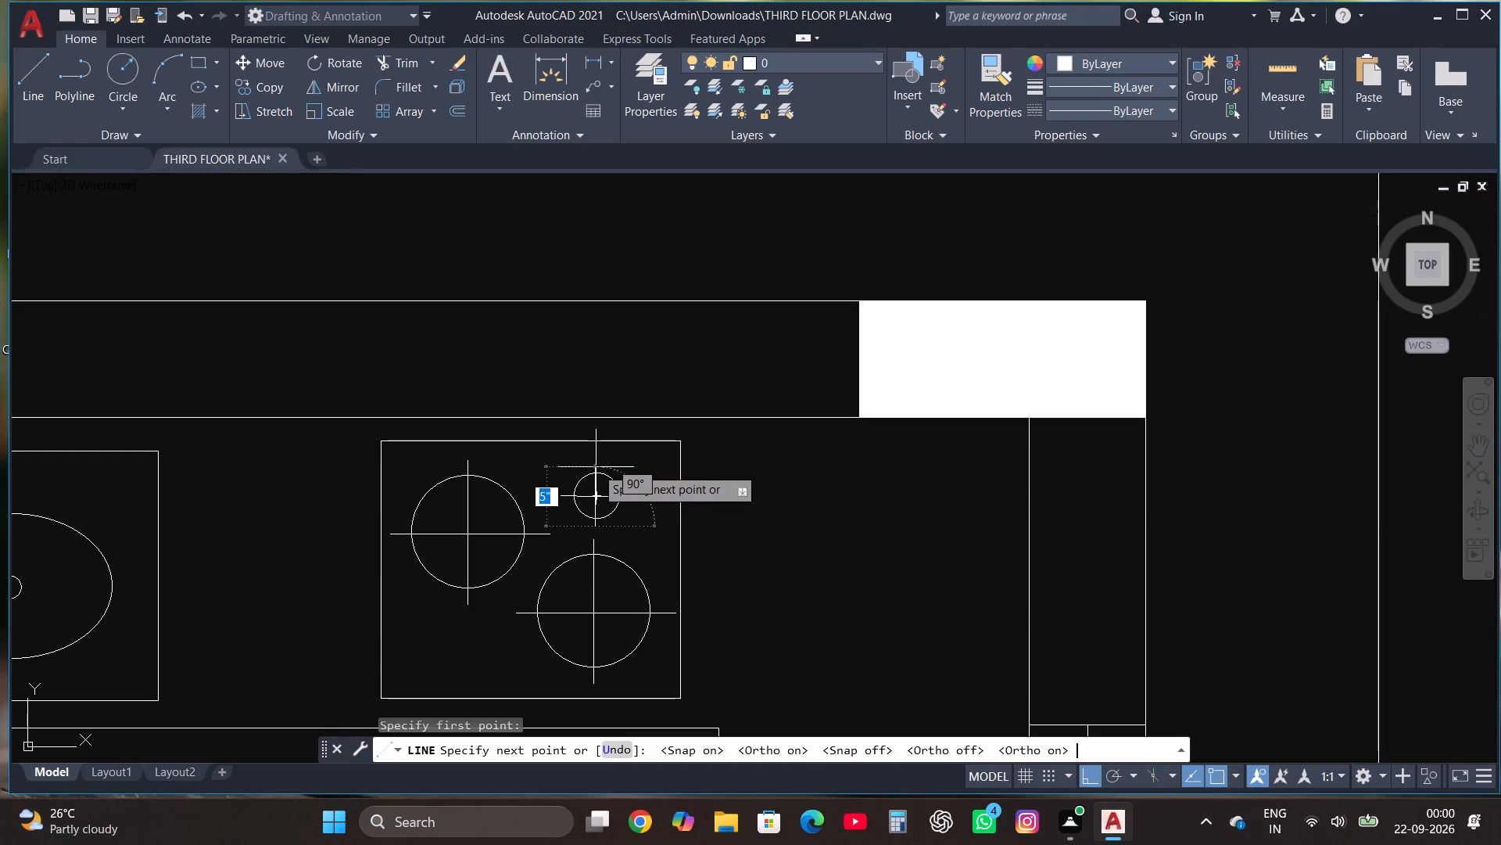
scroll(591, 478, up, 2)
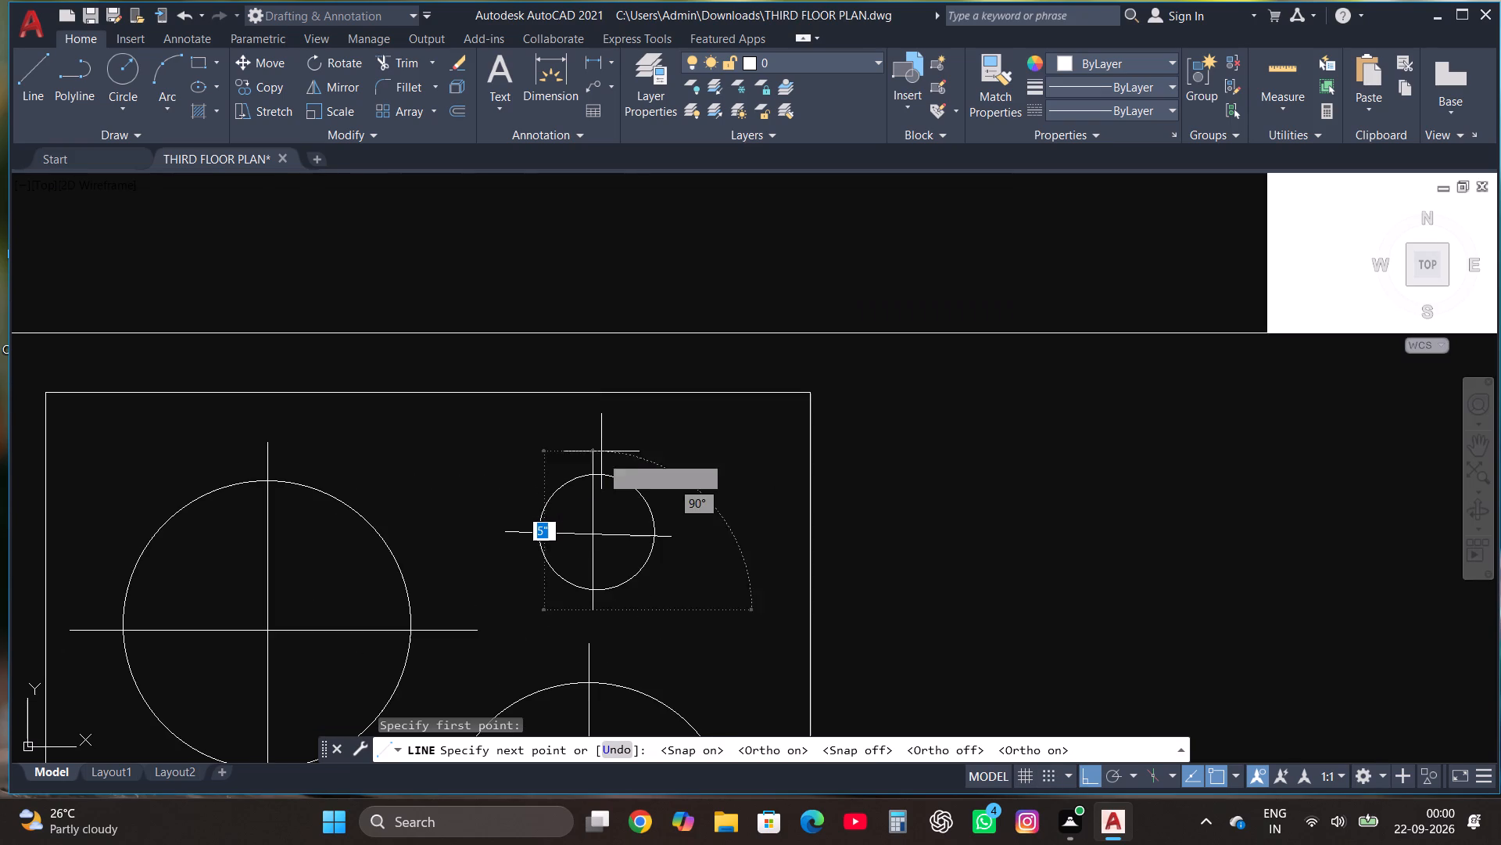
click(600, 458)
key(Escape)
scroll(649, 450, down, 2)
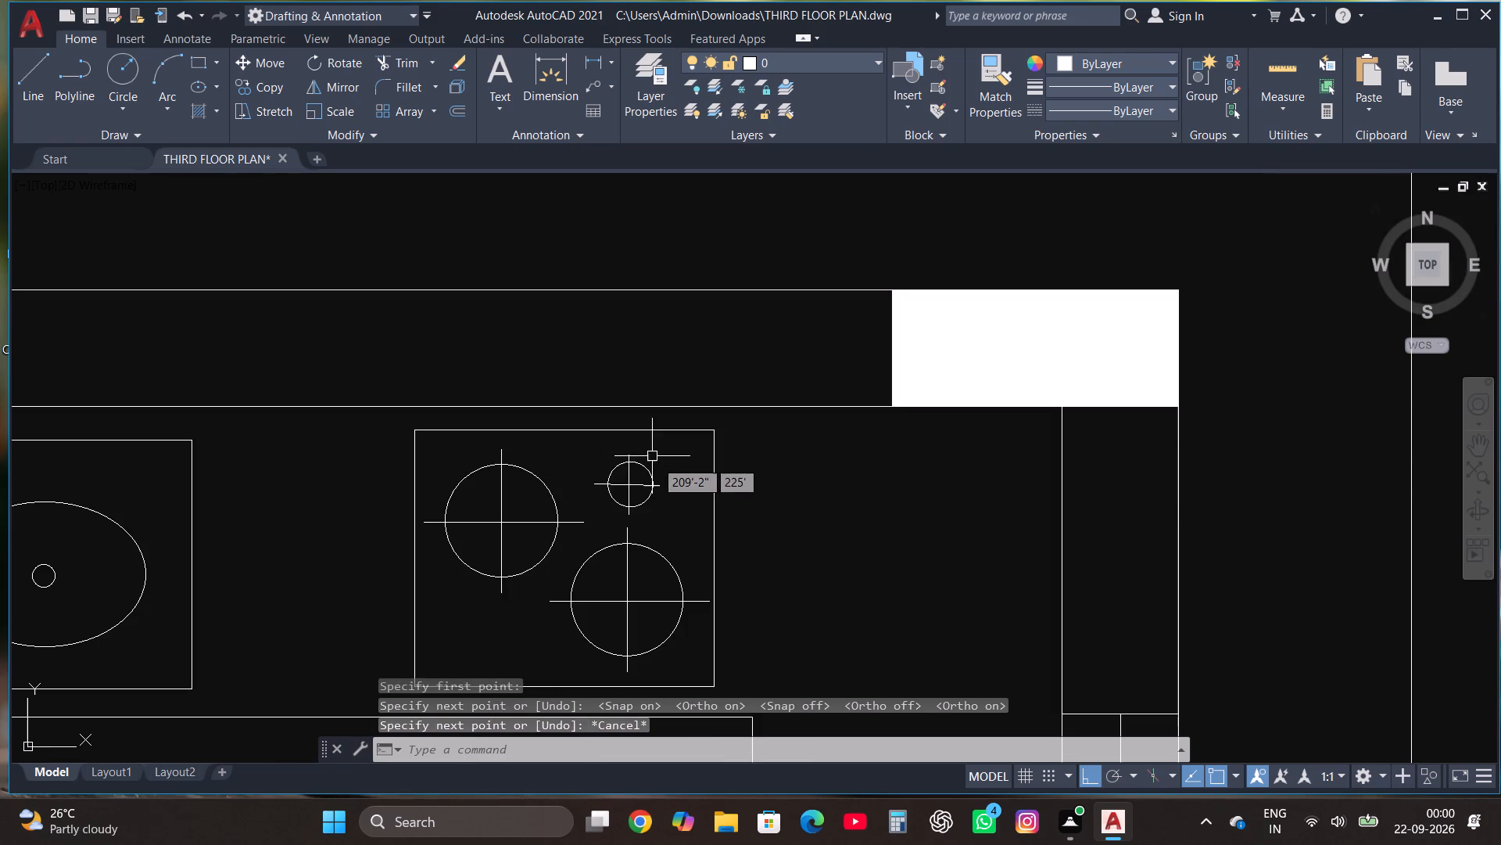
click(659, 512)
key(Escape)
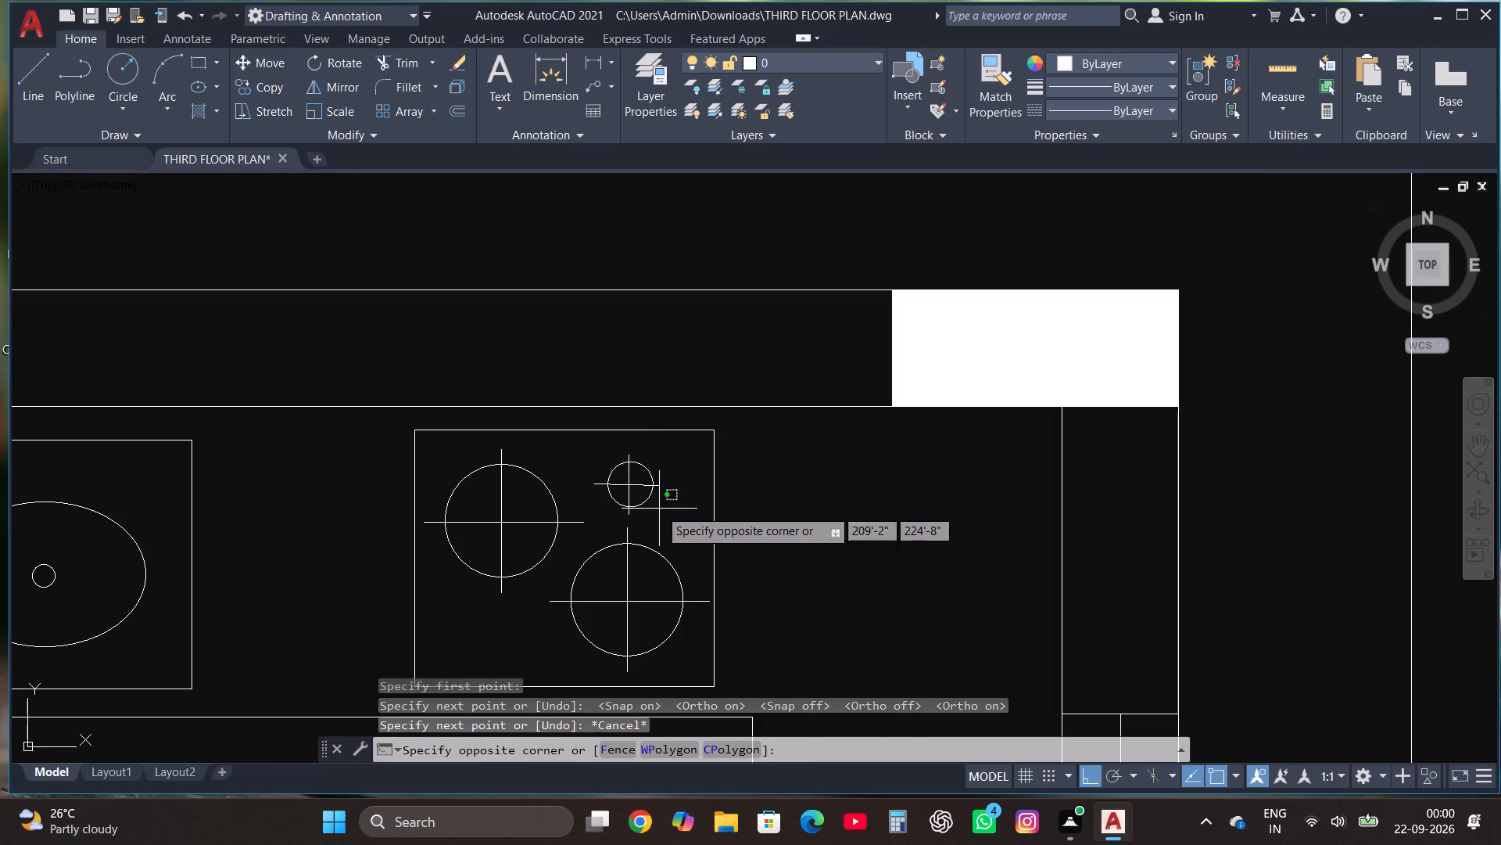
Scale the cooktop's lower-right burner and its crossing lines down about its centre to roughly three quarters of their size.
scroll(661, 507, down, 2)
scroll(624, 549, up, 2)
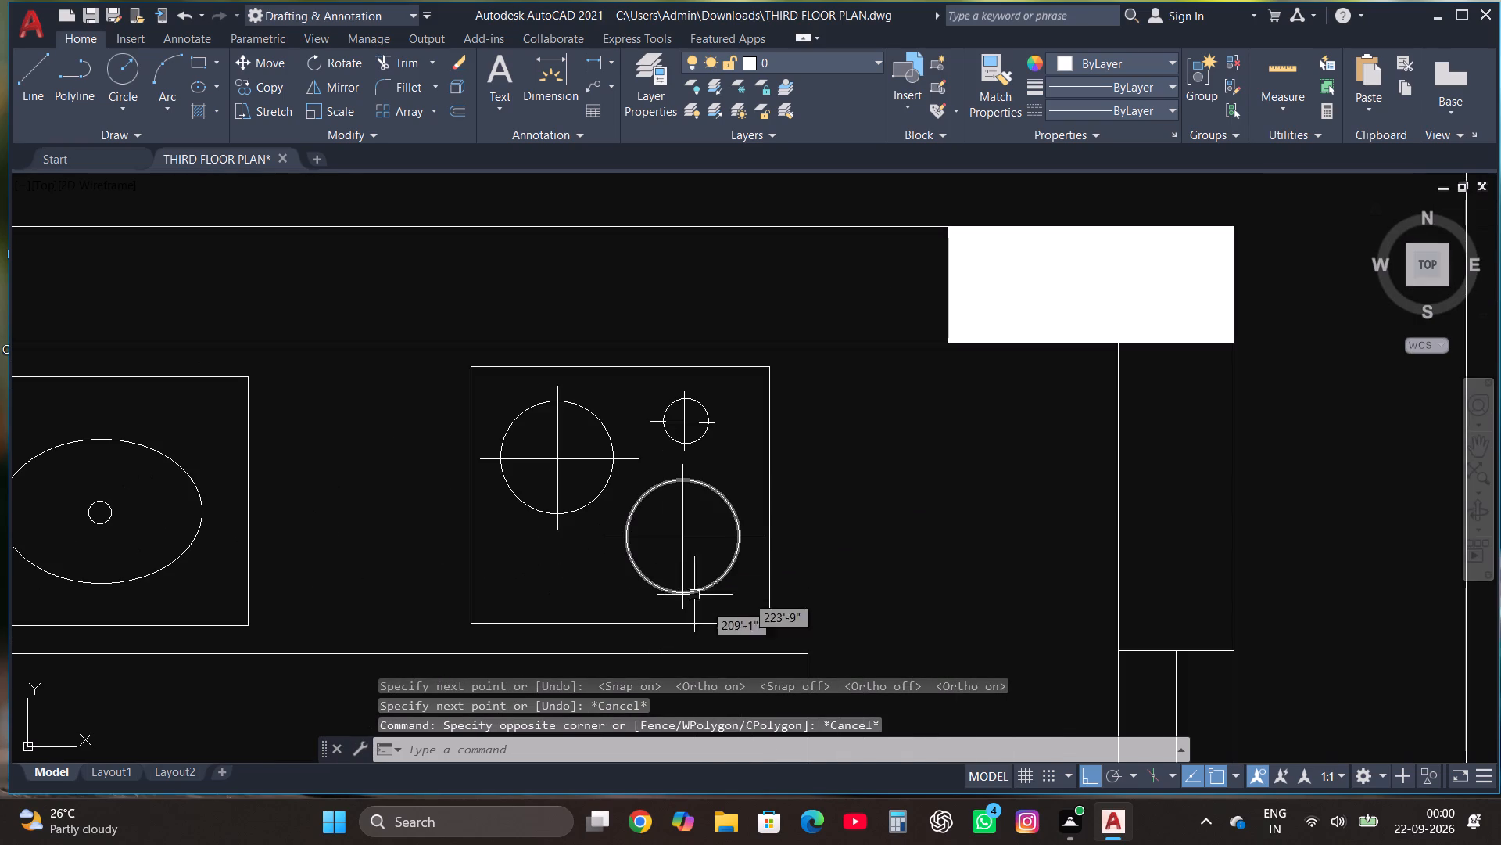
click(712, 593)
click(664, 511)
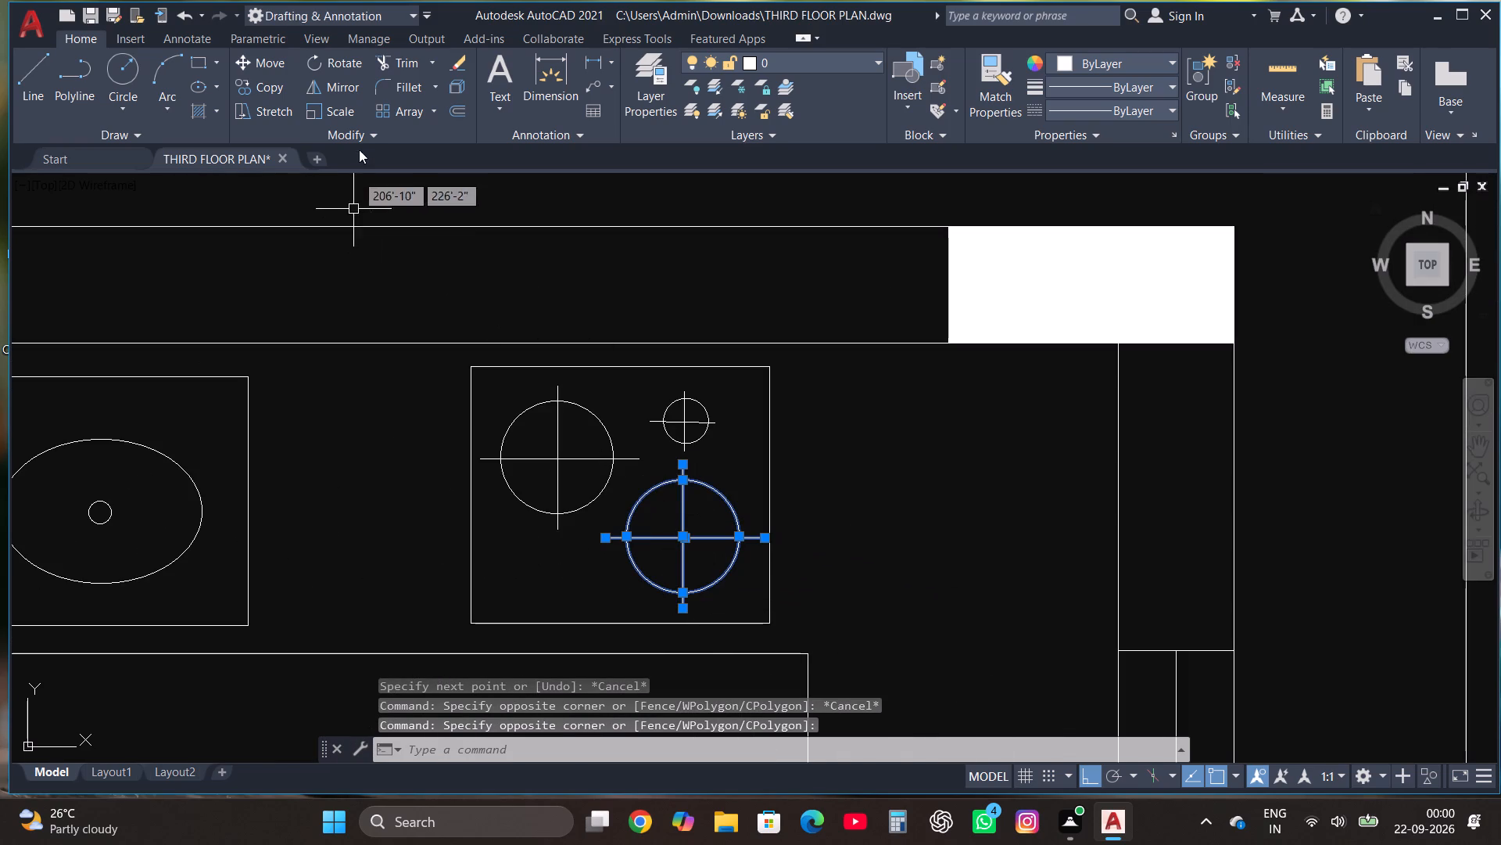
click(349, 102)
click(675, 540)
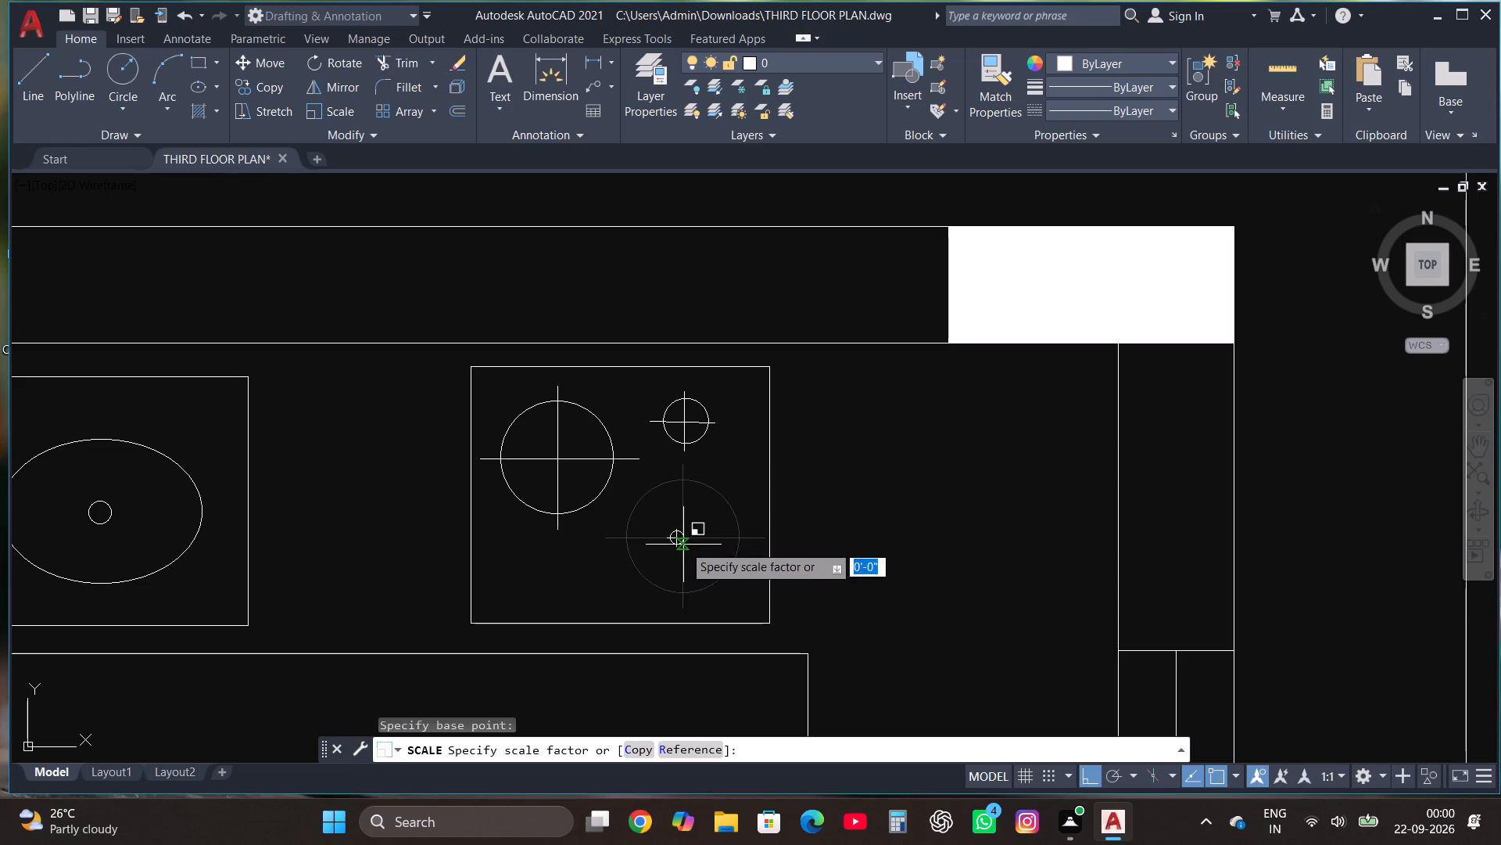
click(720, 584)
Delete the large upper-left burner circle together with its two crossing lines.
click(604, 496)
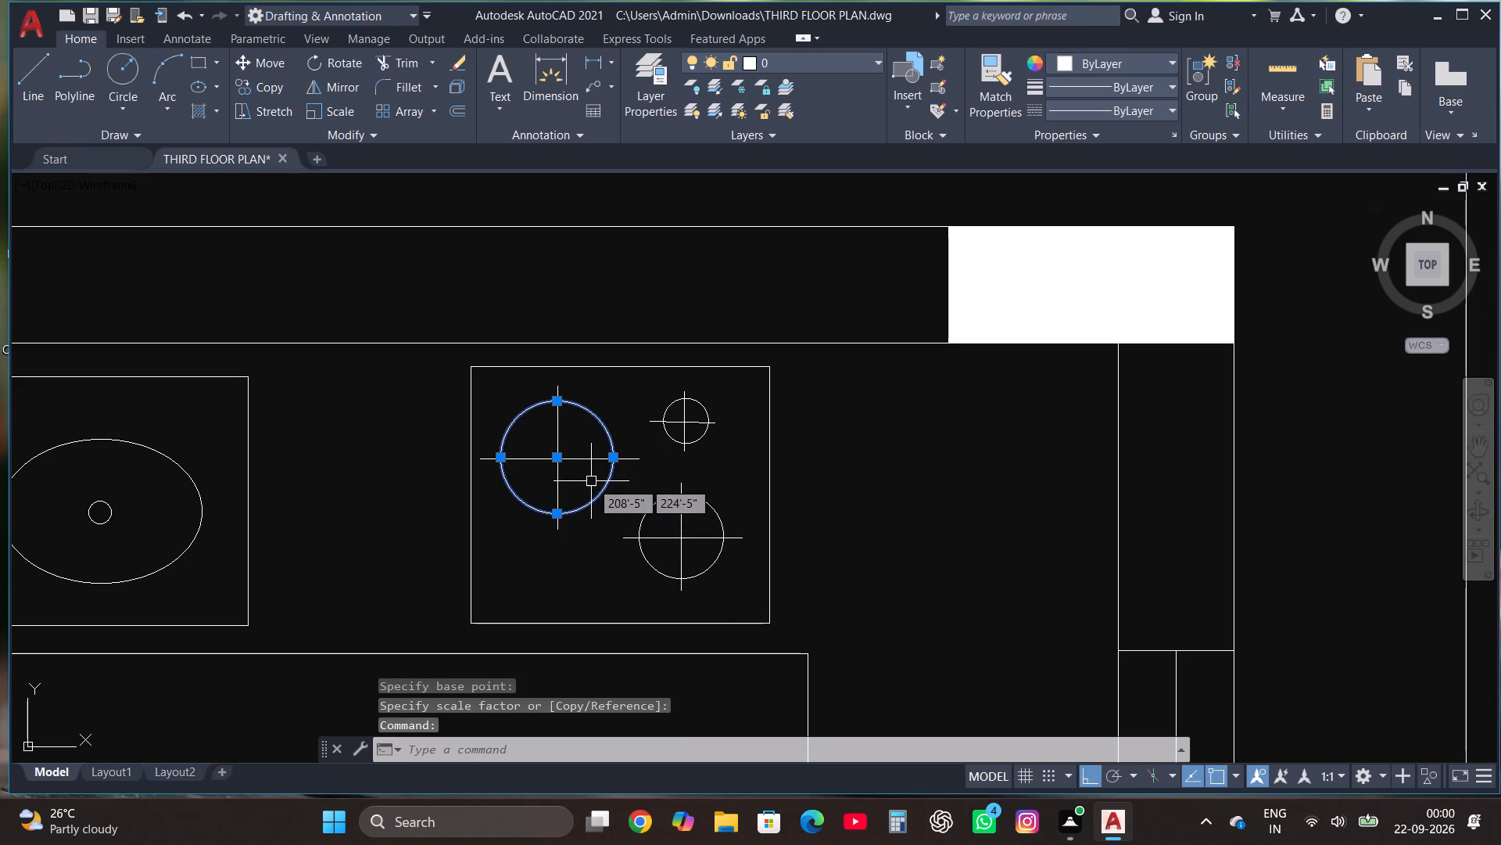
click(607, 503)
click(547, 450)
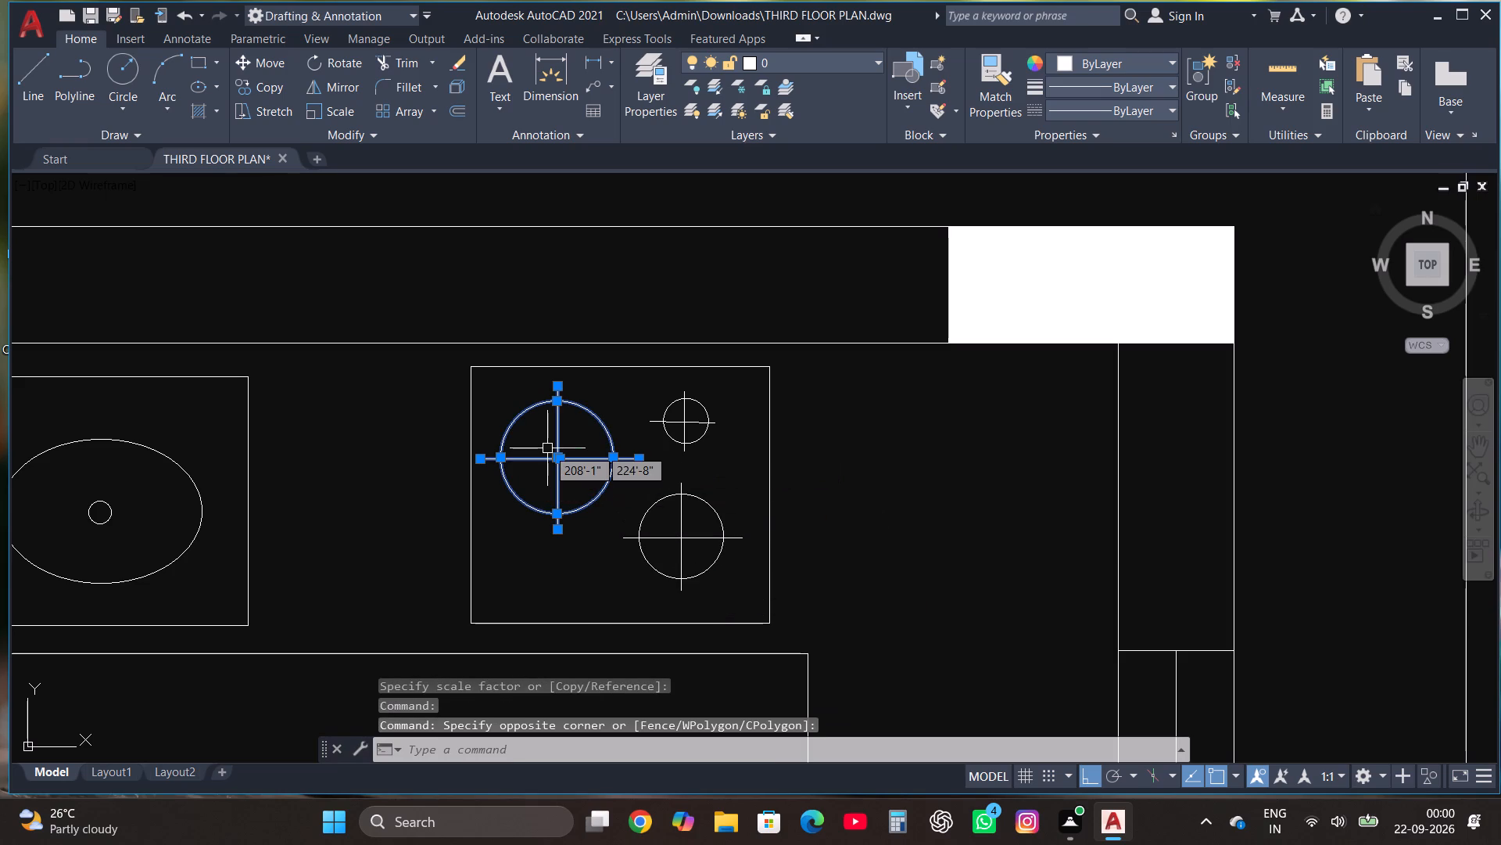
key(Delete)
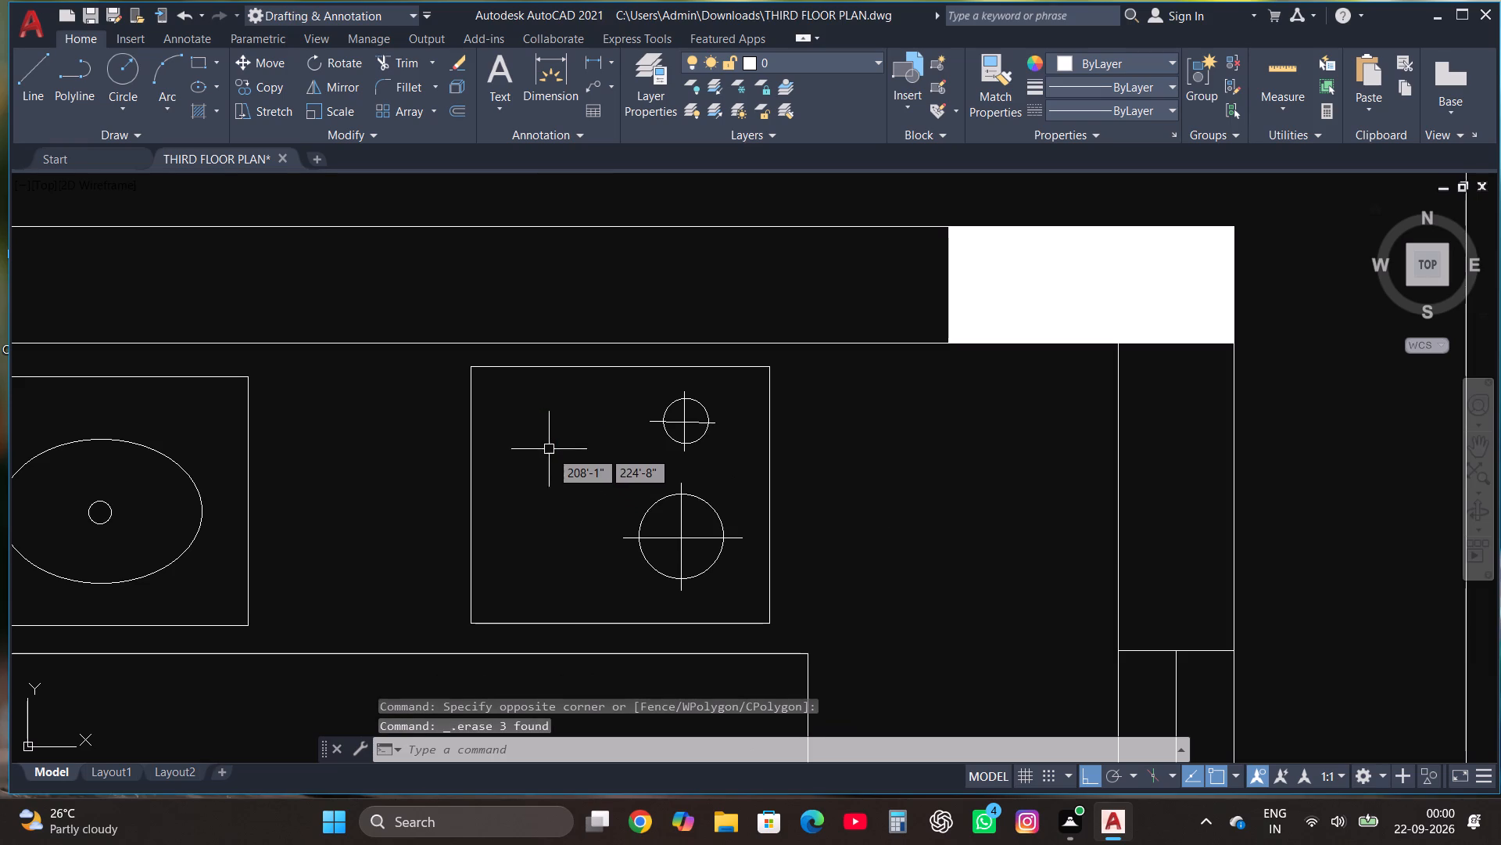
Copy the reduced lower-right burner with its crossing lines to the cooktop's upper-left area, about 9" left and 8" up.
click(712, 592)
click(628, 488)
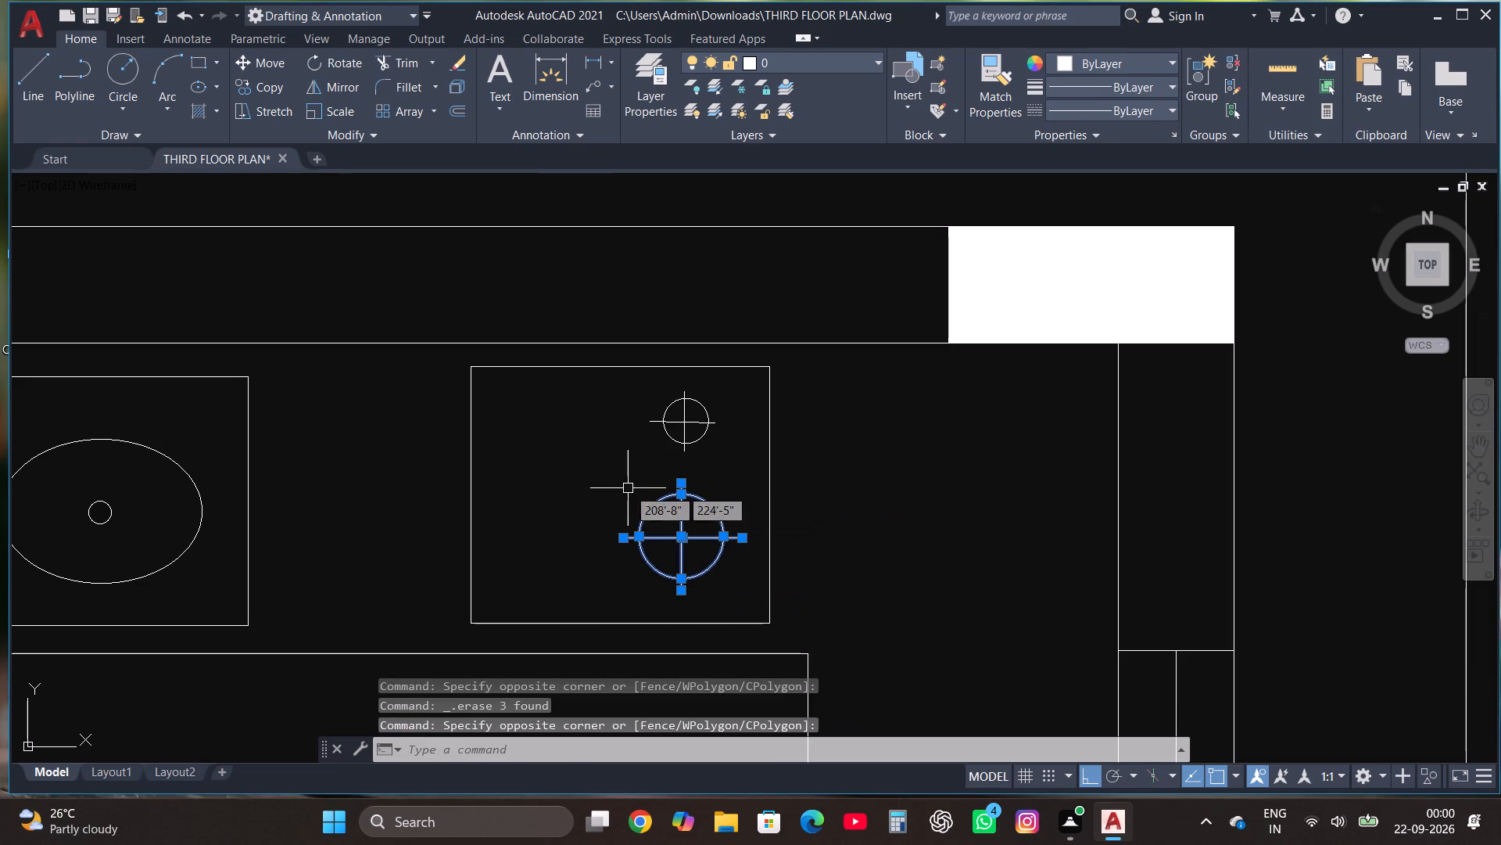
click(275, 94)
click(683, 545)
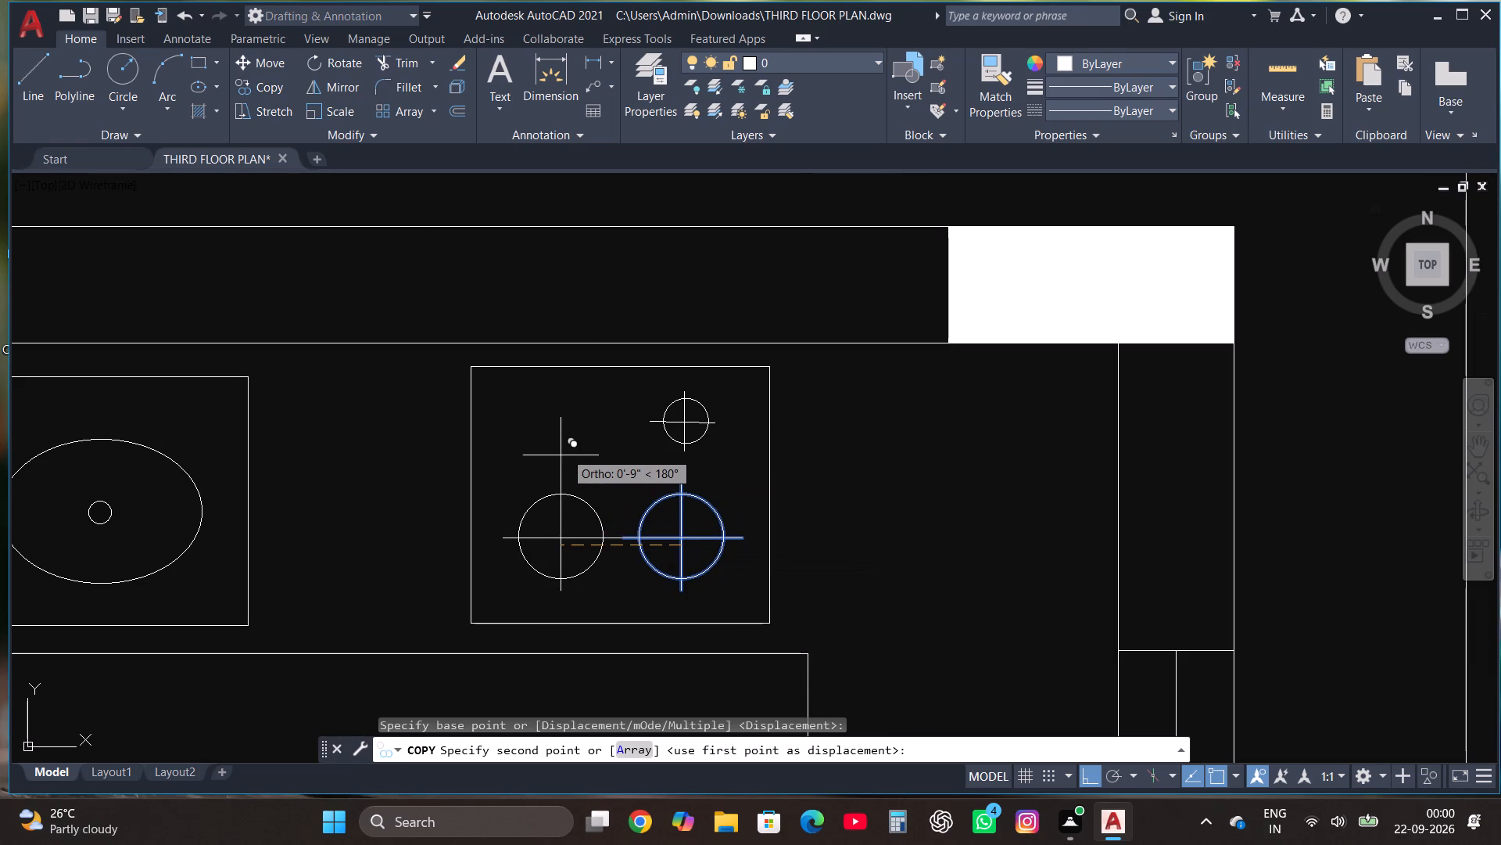
key(F9)
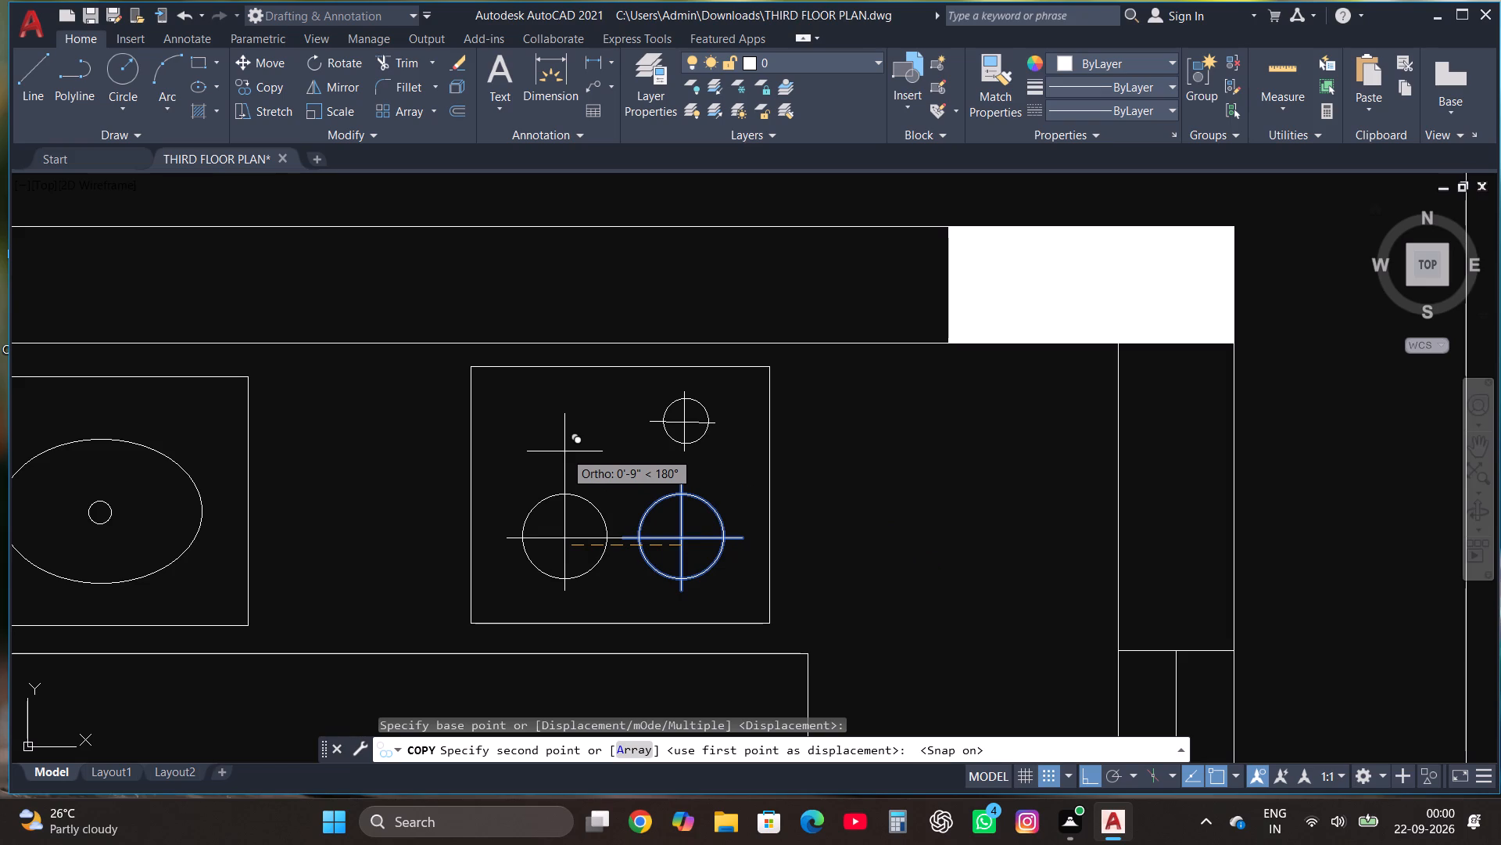
key(F10)
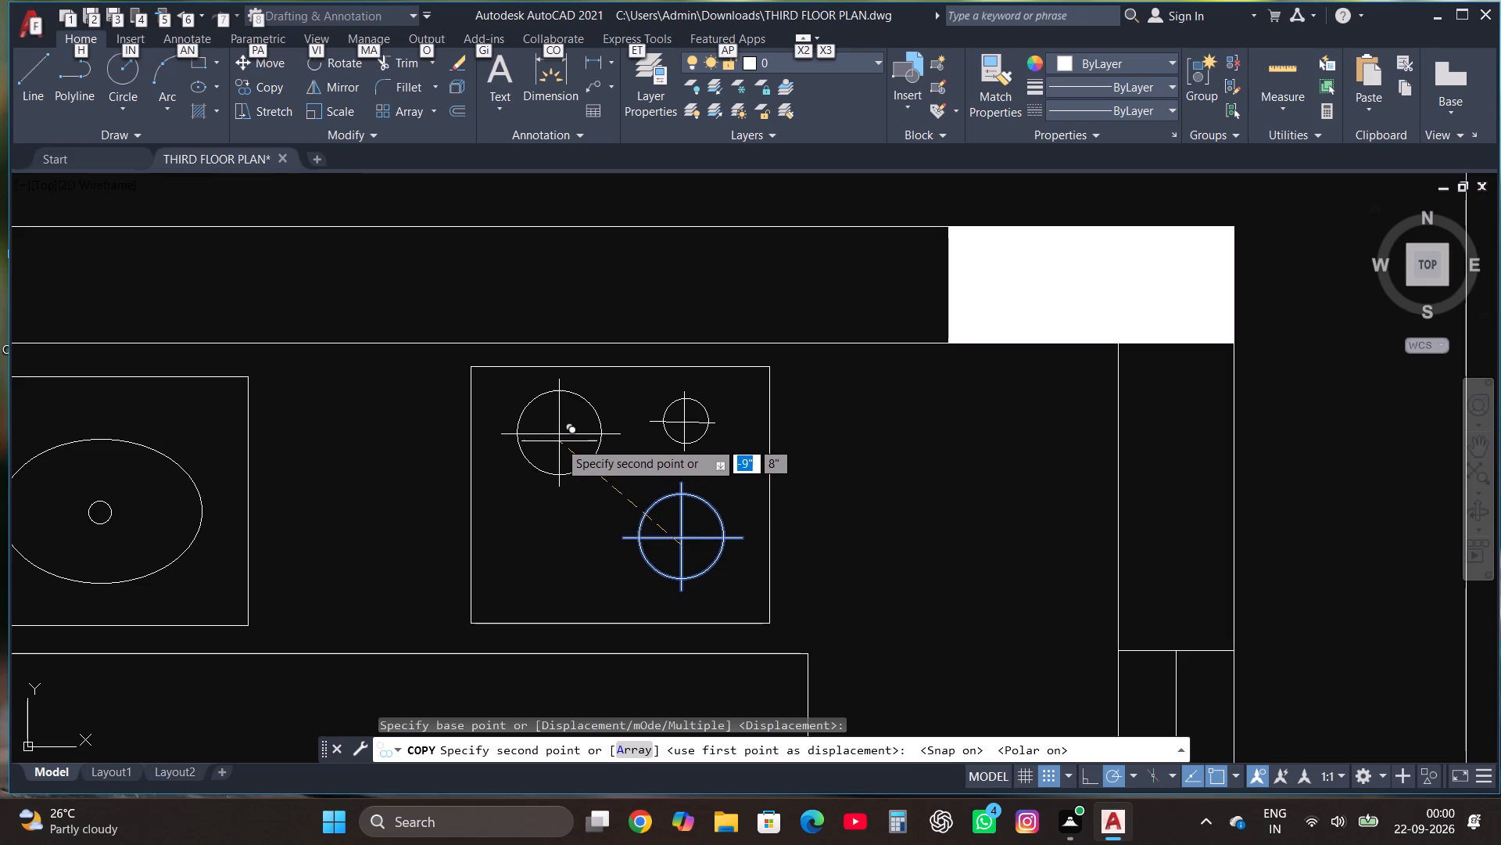
click(559, 441)
Copy the small upper-right burner with its crossing lines to the cooktop's lower-left area as a fourth burner.
click(729, 458)
click(657, 408)
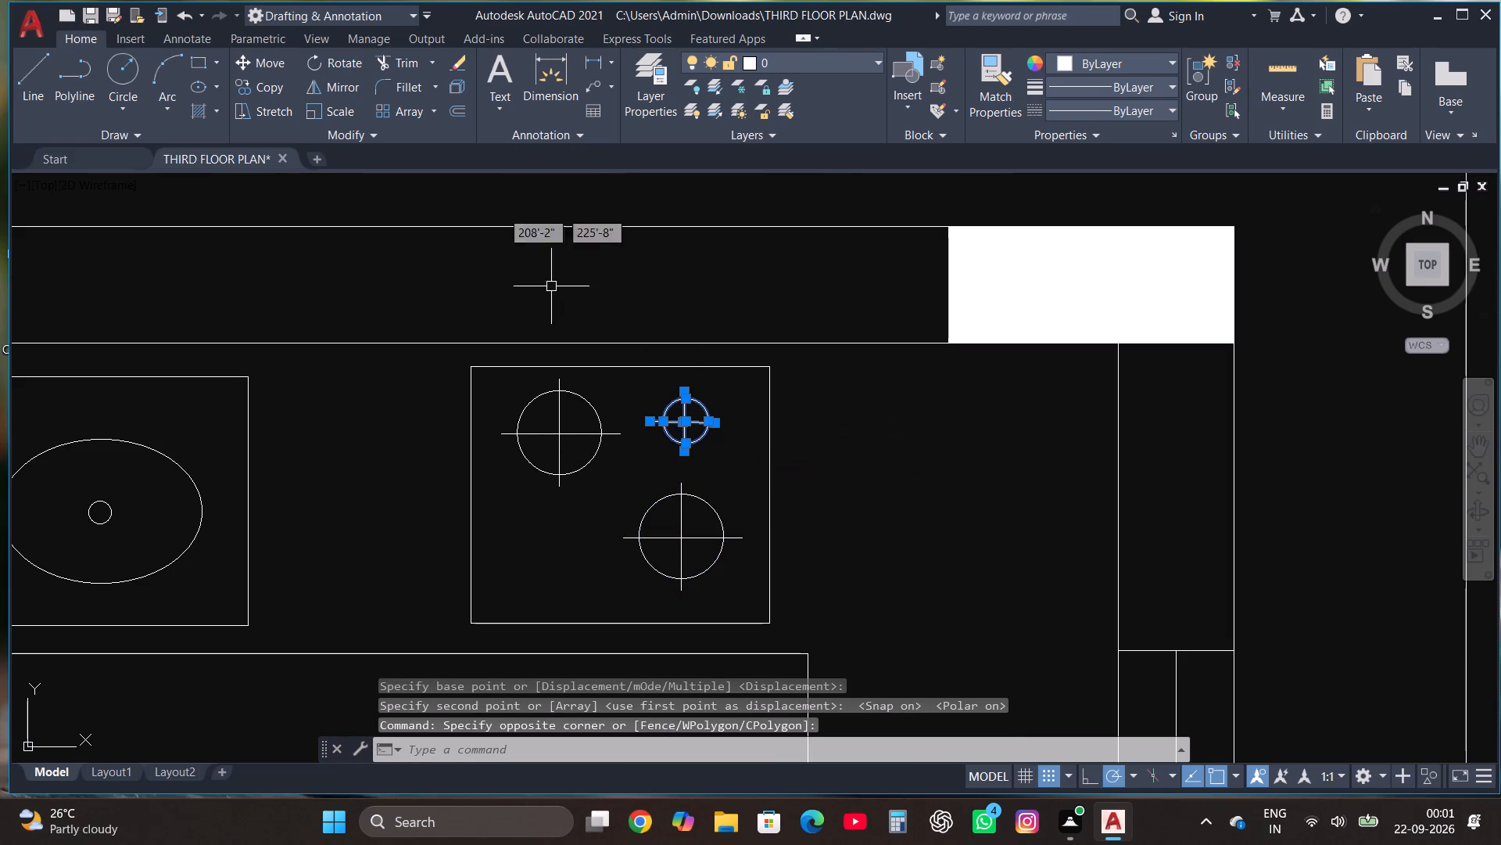
click(265, 85)
click(692, 417)
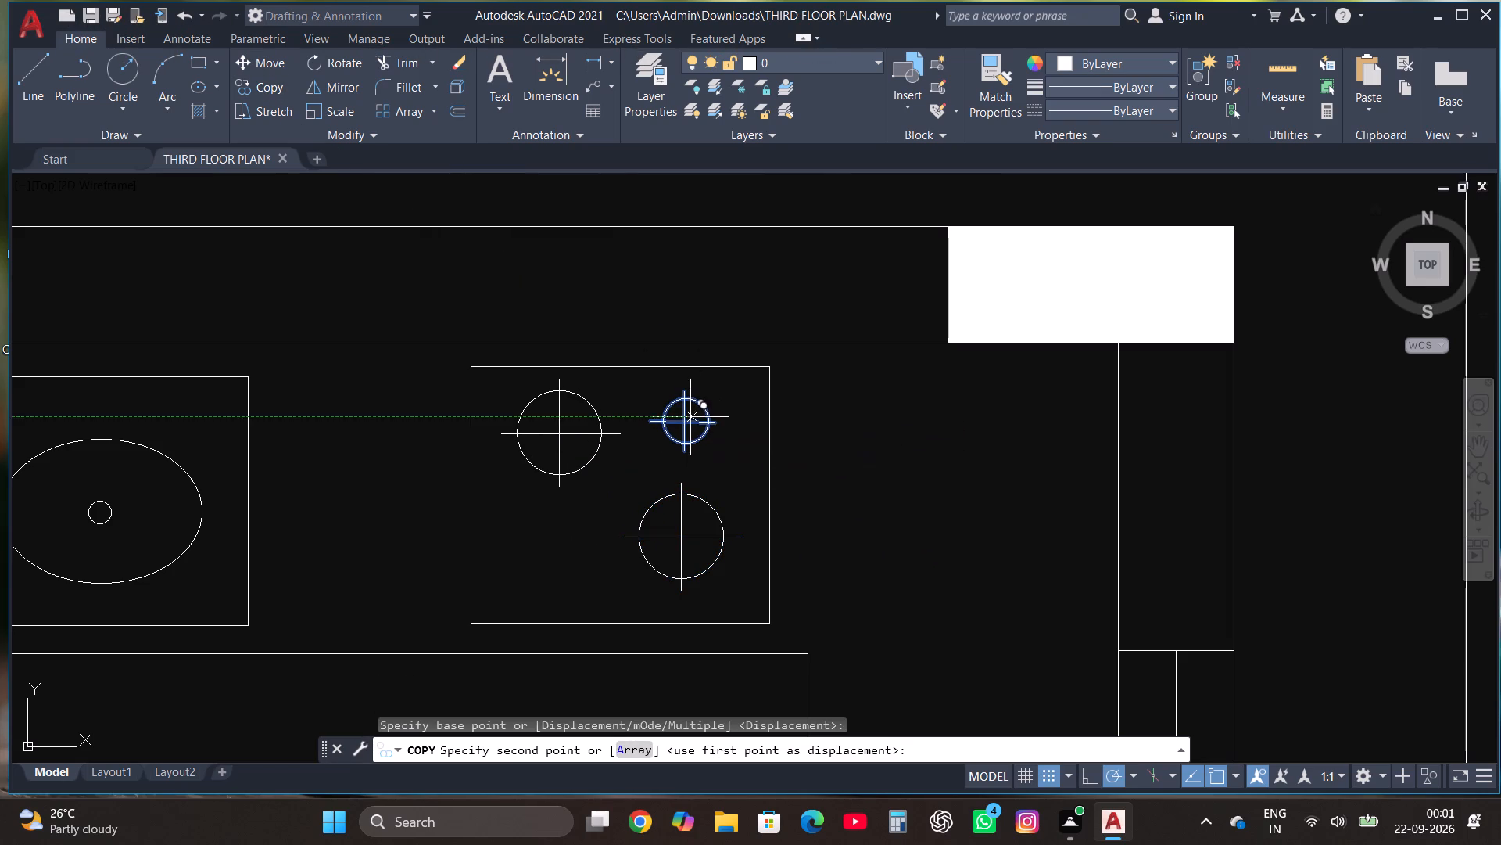
click(553, 543)
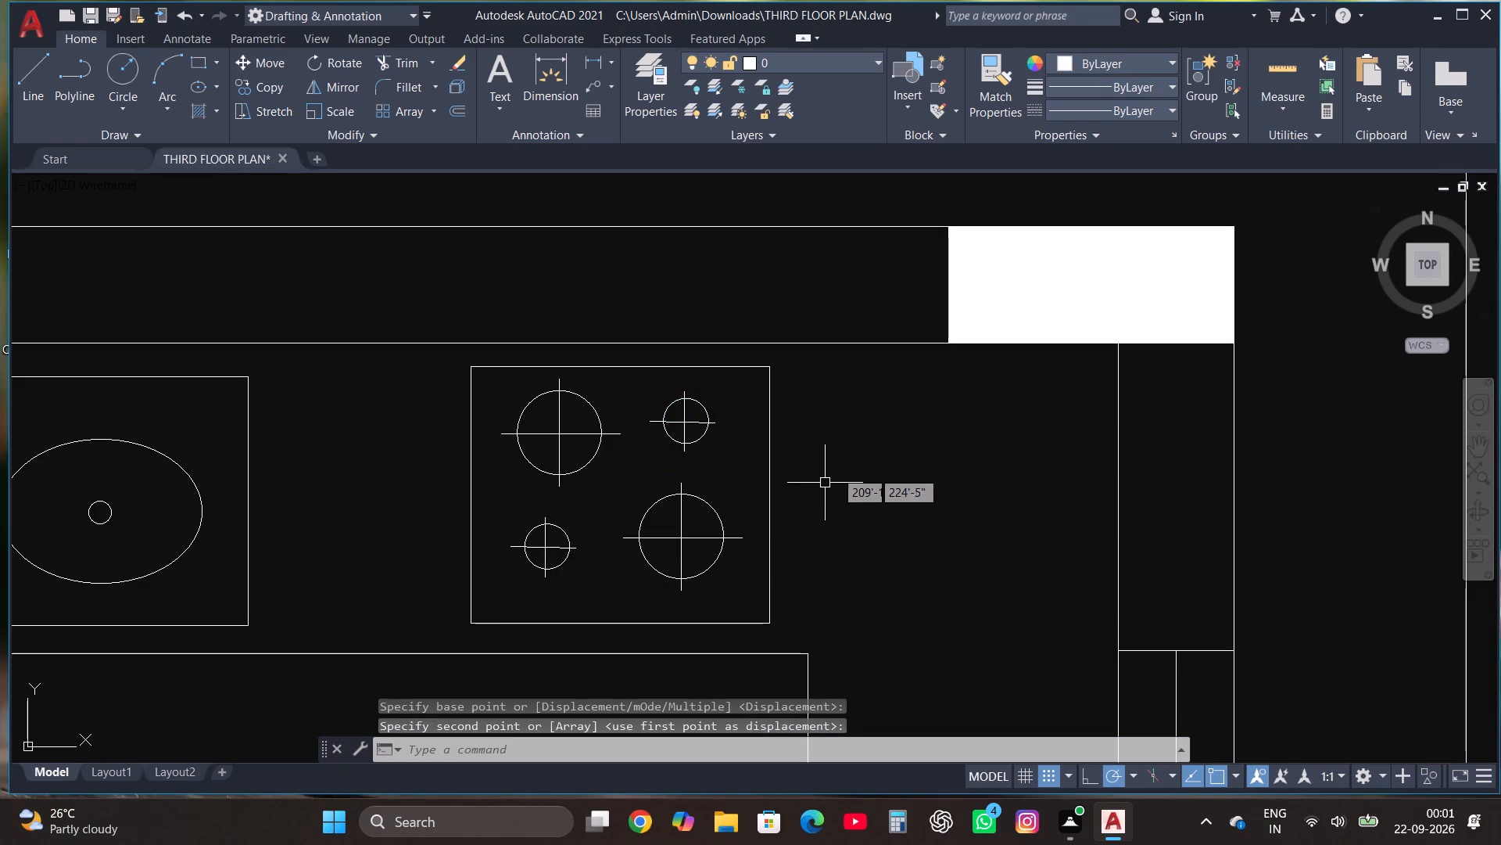
key(Escape)
Rotate the toilet lying outside the floor plan by 270° so its tank faces east.
scroll(826, 422, down, 2)
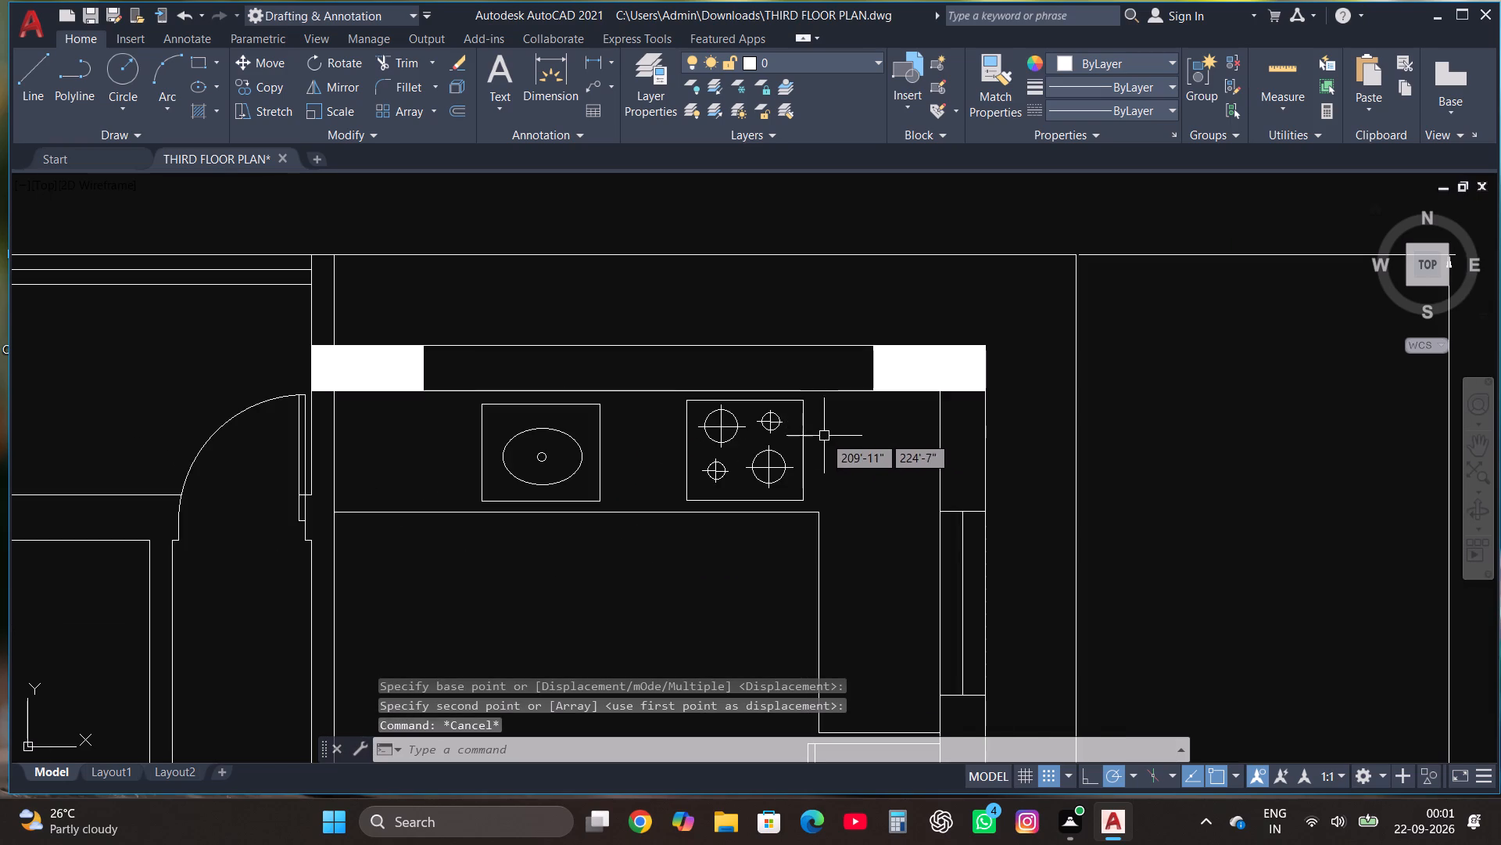
scroll(786, 351, down, 4)
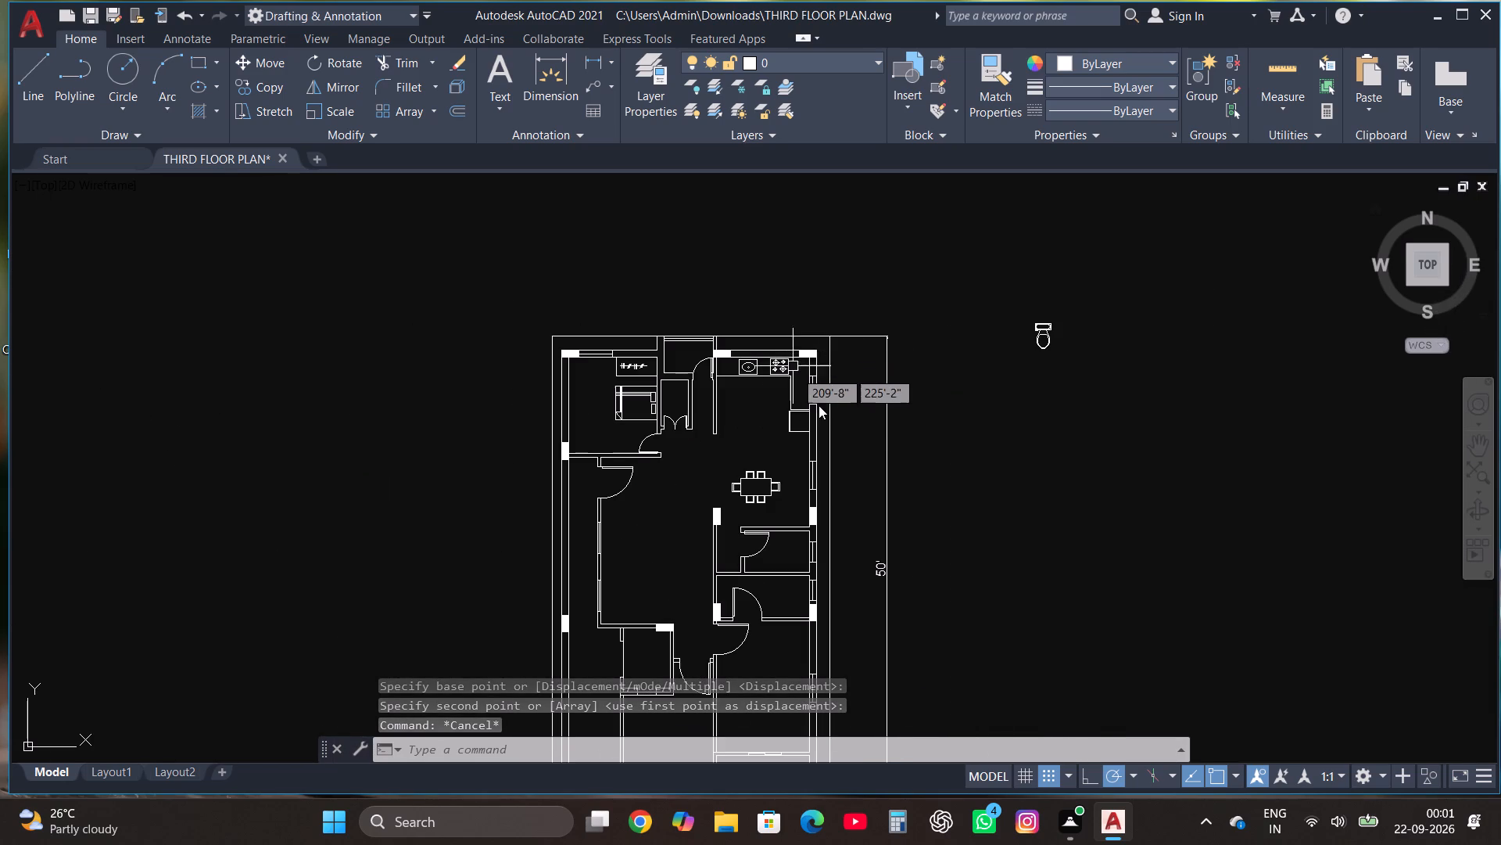
scroll(1076, 362, up, 1)
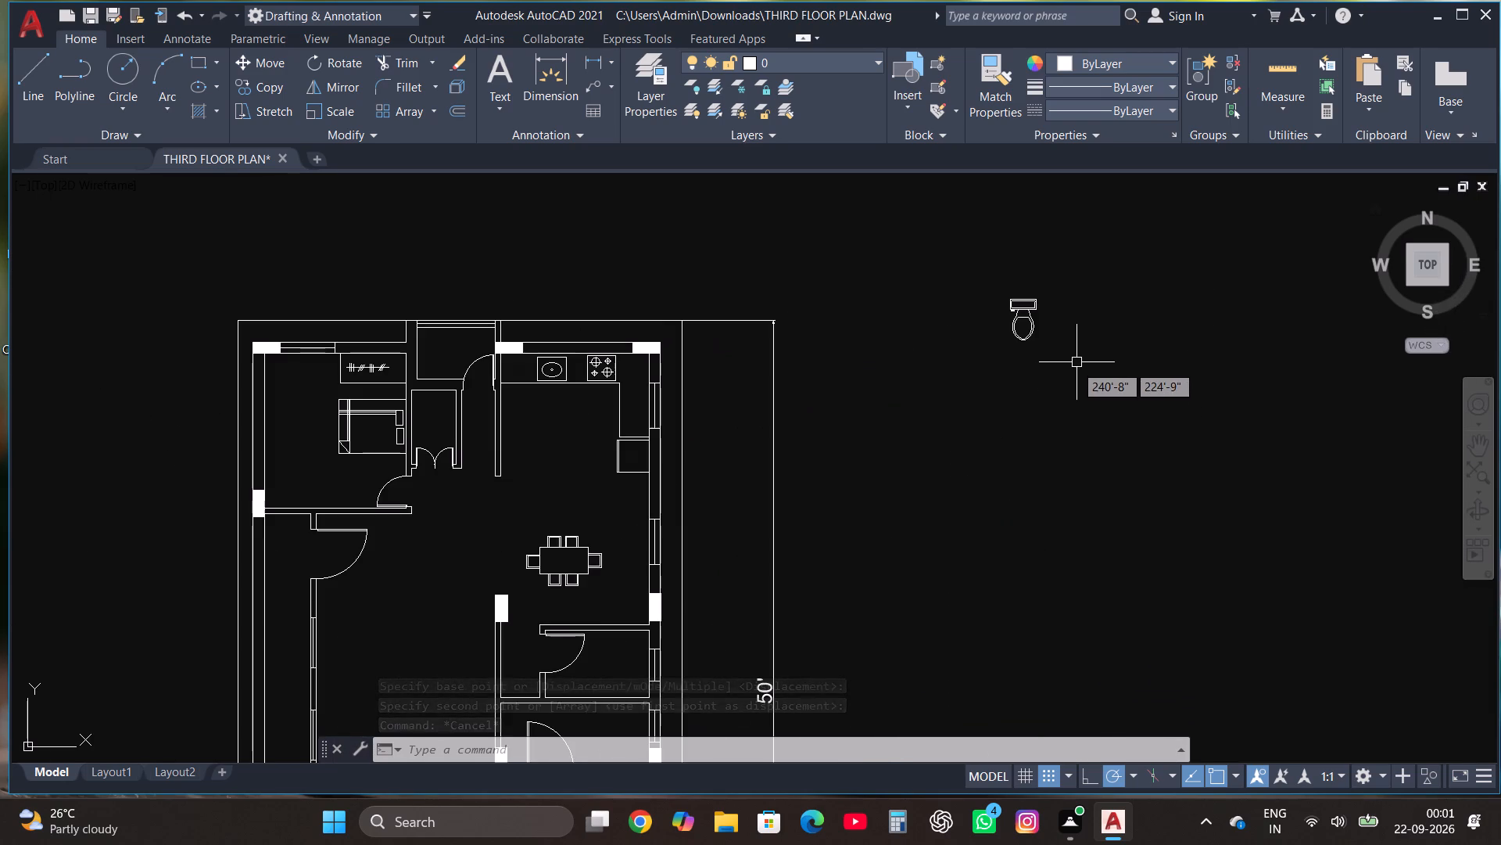
click(1070, 379)
click(1003, 271)
click(335, 62)
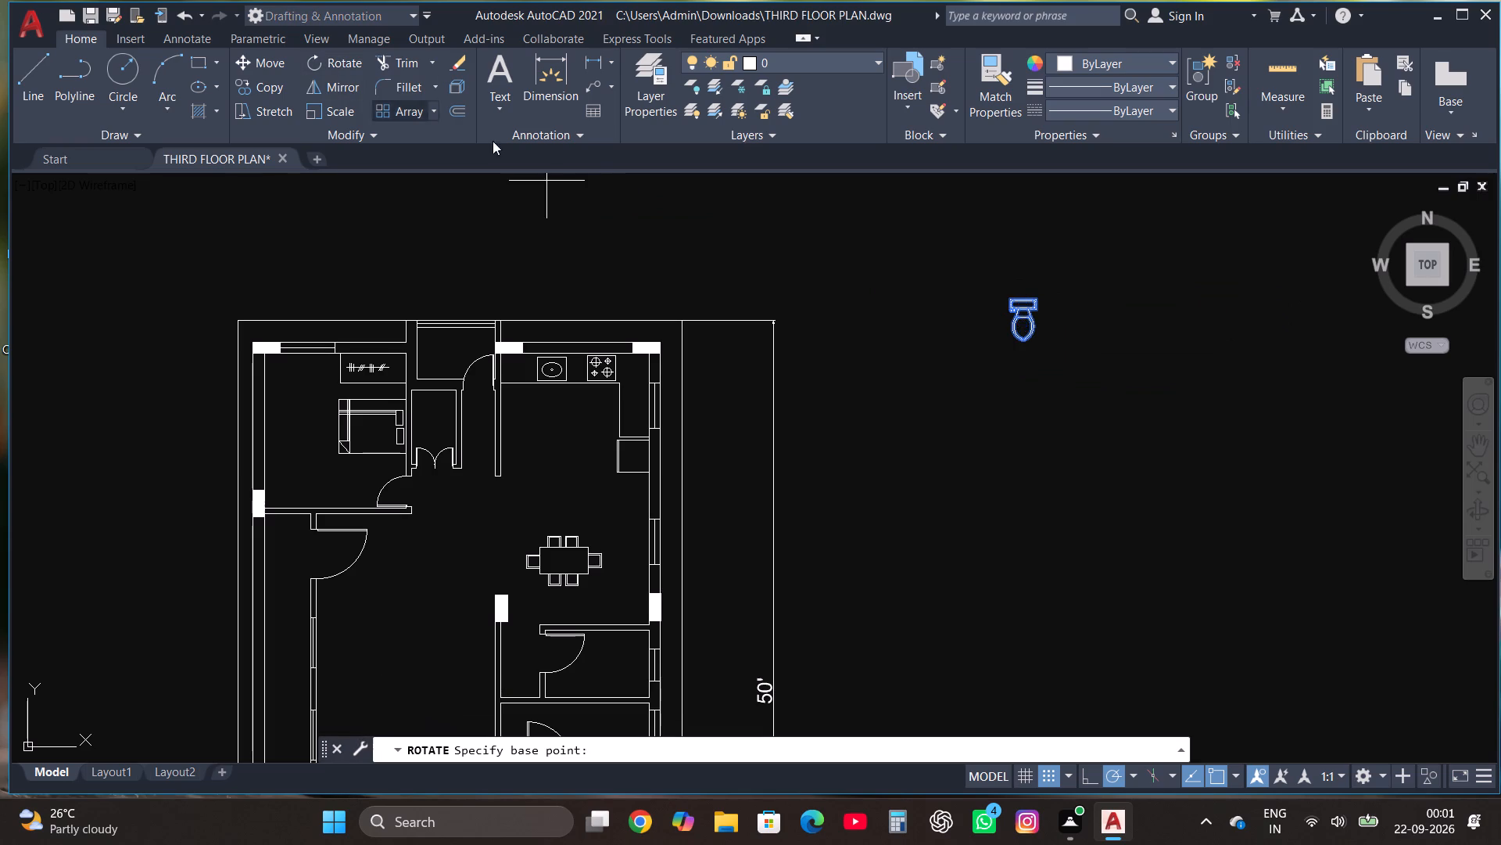
click(1027, 354)
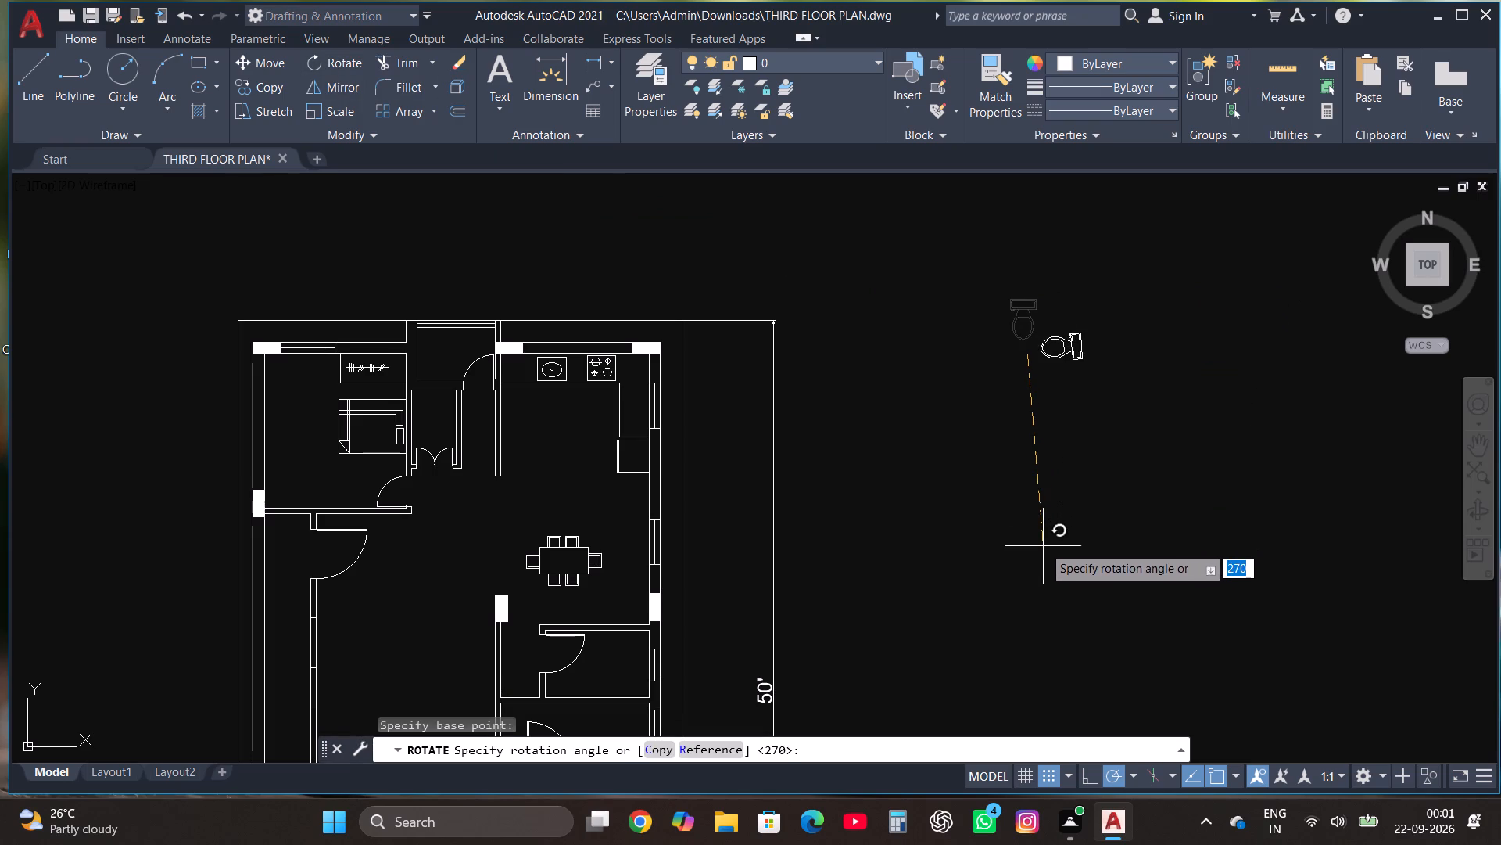
key(F7)
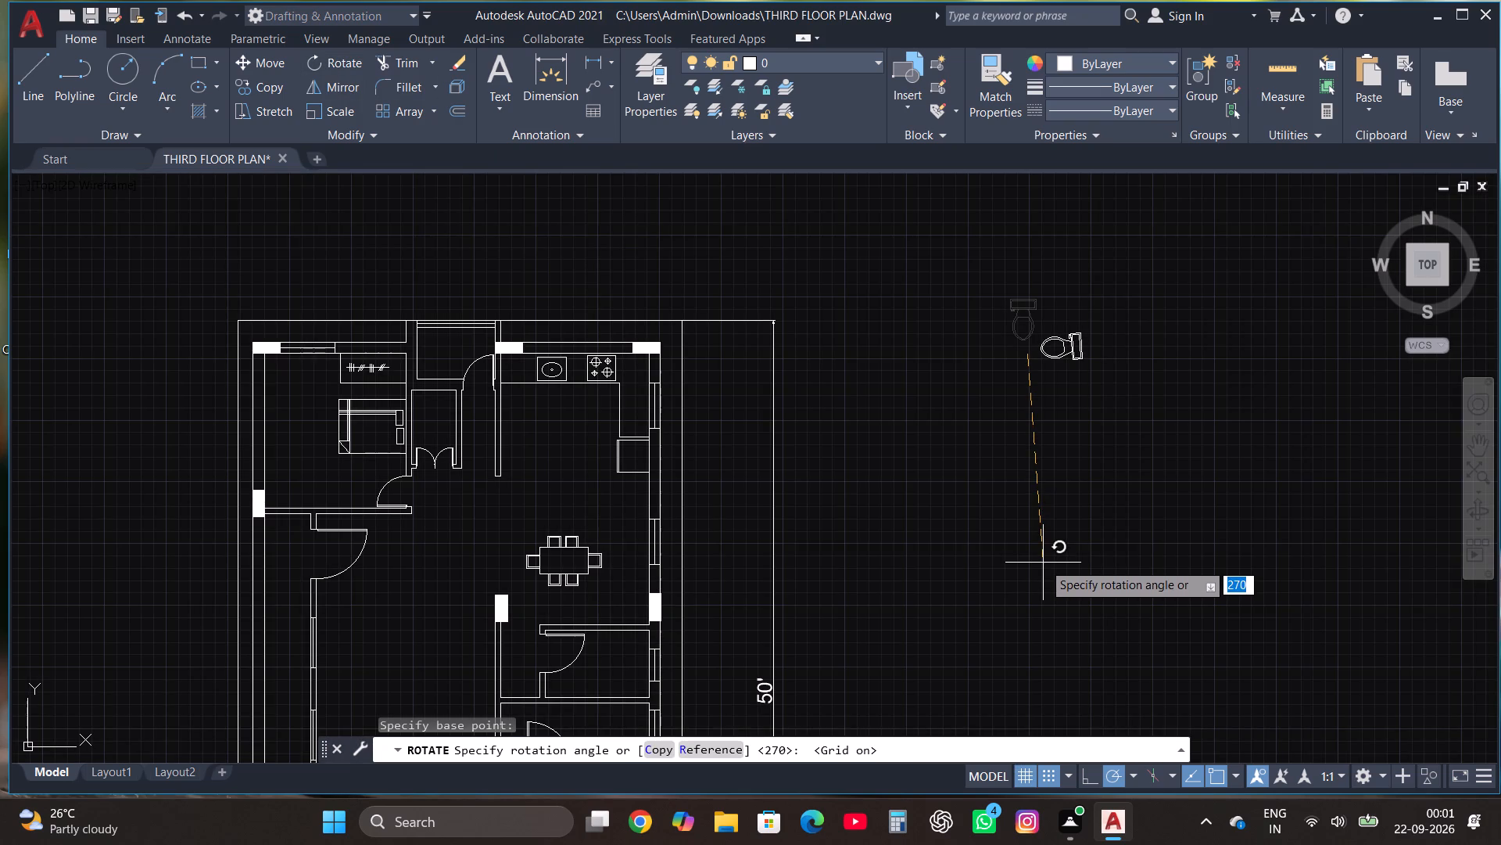
key(F8)
click(1043, 563)
Move the rotated toilet into the upper bathroom below the dining area, near the east wall.
drag(1092, 448, 1091, 437)
click(1007, 271)
click(278, 62)
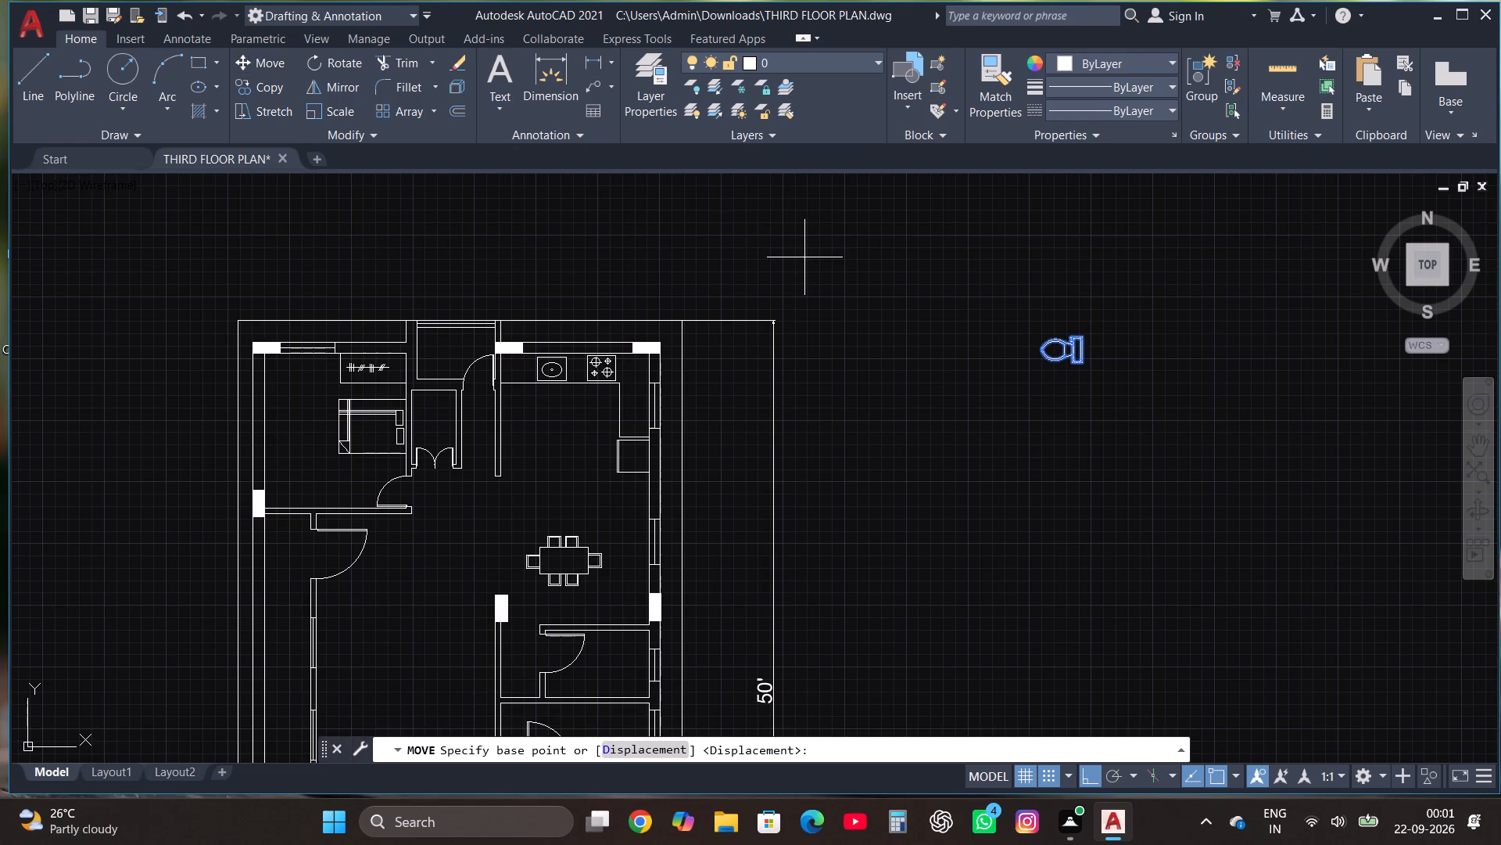
click(1087, 339)
key(F8)
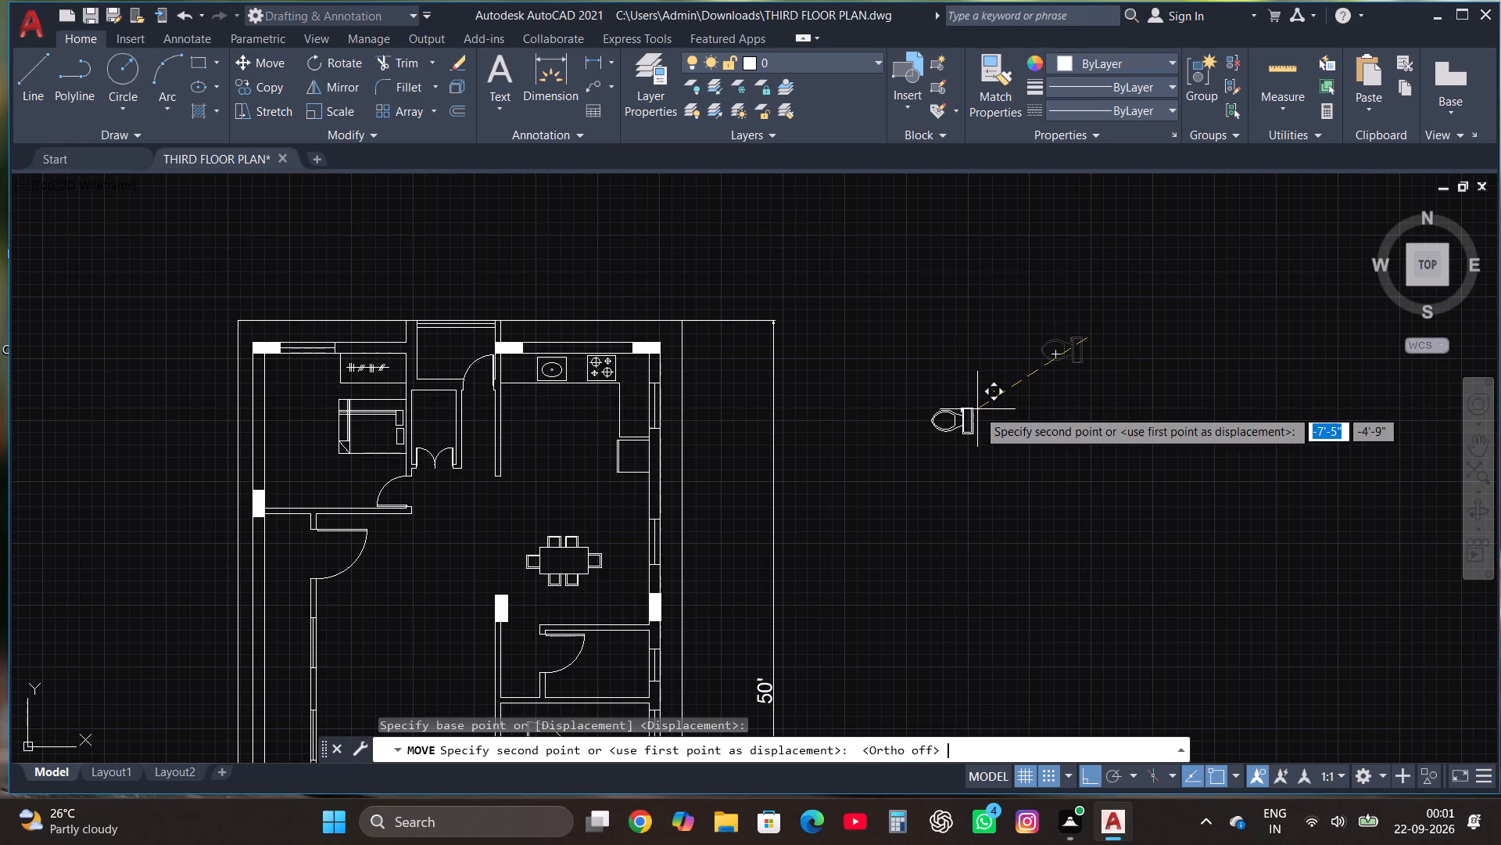
scroll(943, 434, down, 2)
scroll(800, 514, up, 3)
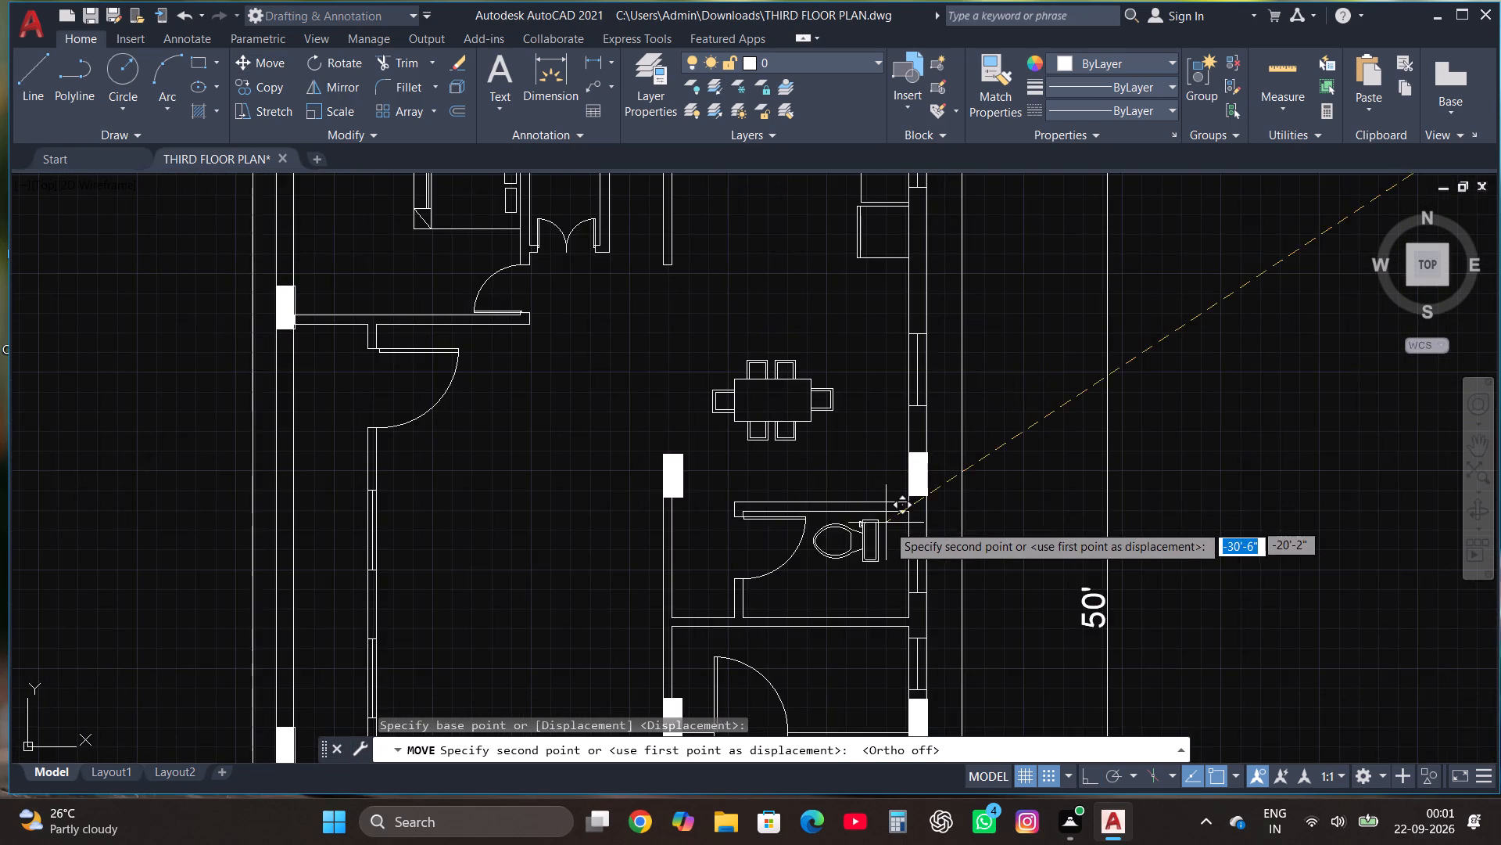
scroll(905, 538, up, 2)
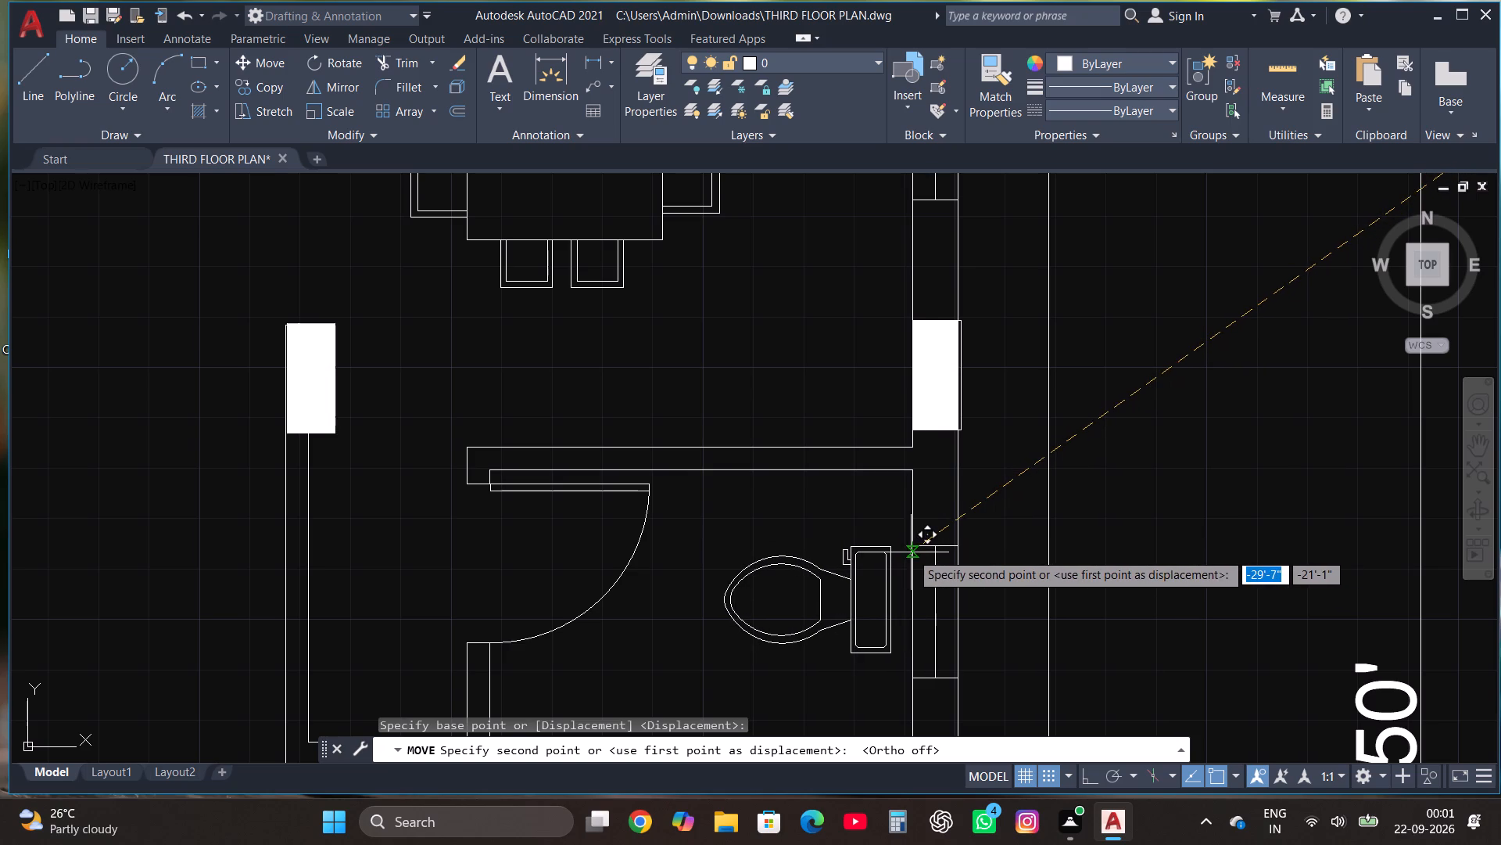
click(912, 552)
Move the toilet slightly east so its tank sits flush against the inner face of the upper bathroom's east wall.
scroll(916, 521, down, 2)
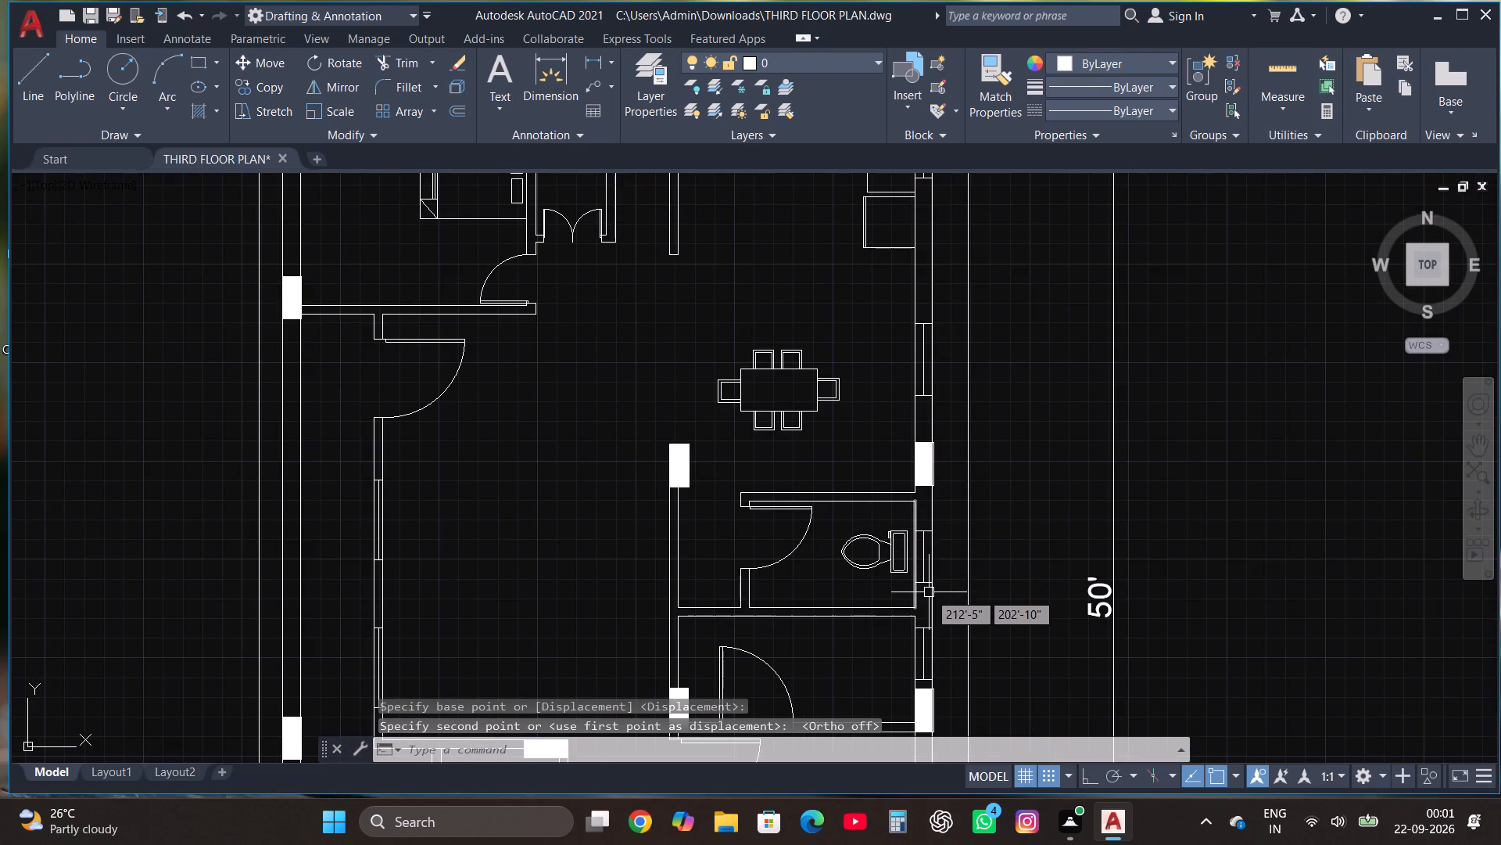
scroll(929, 592, up, 2)
click(902, 590)
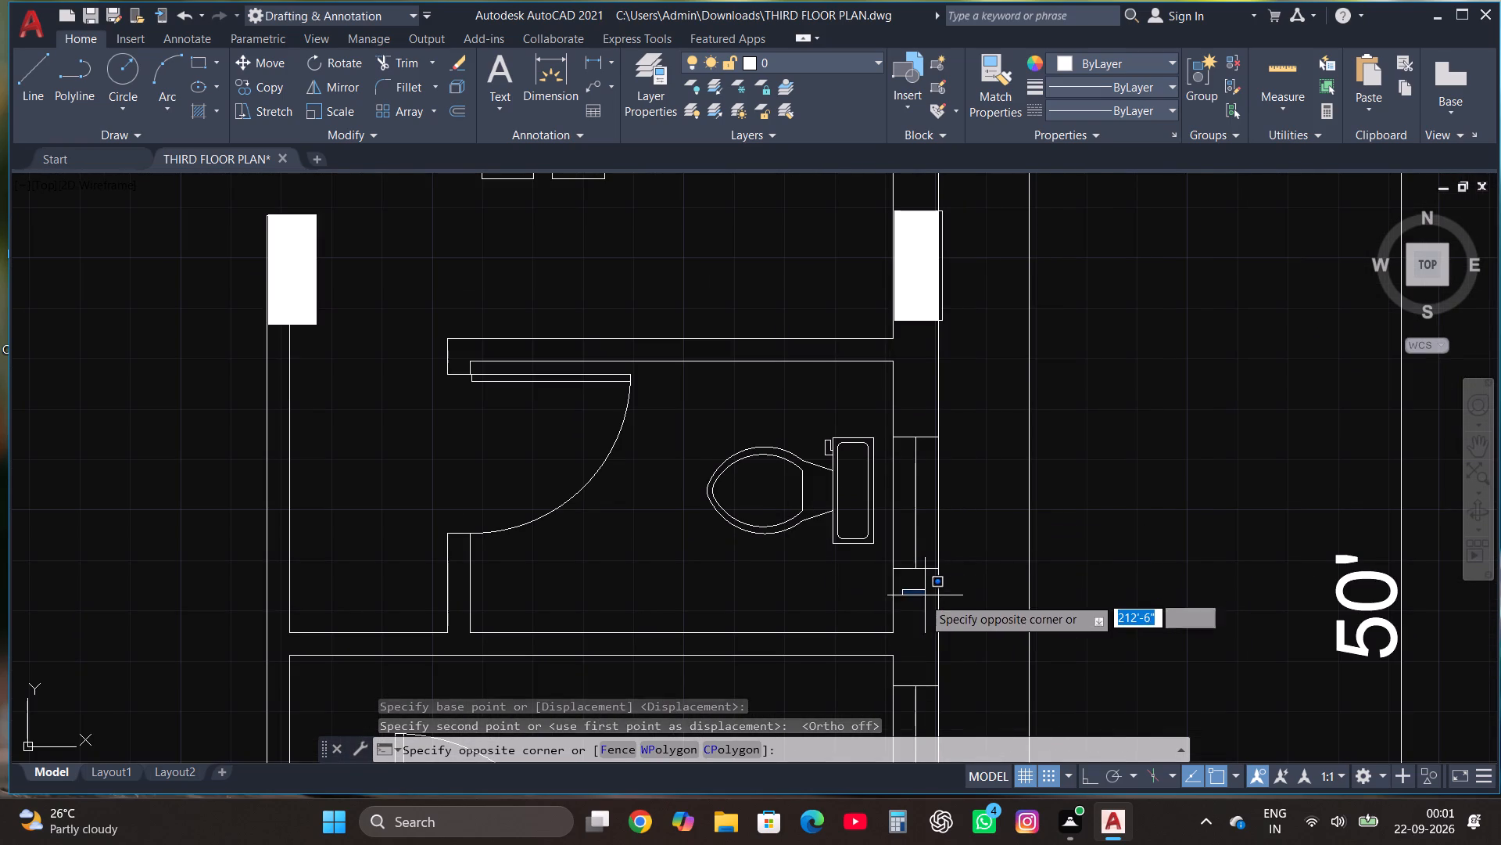
click(912, 599)
click(811, 515)
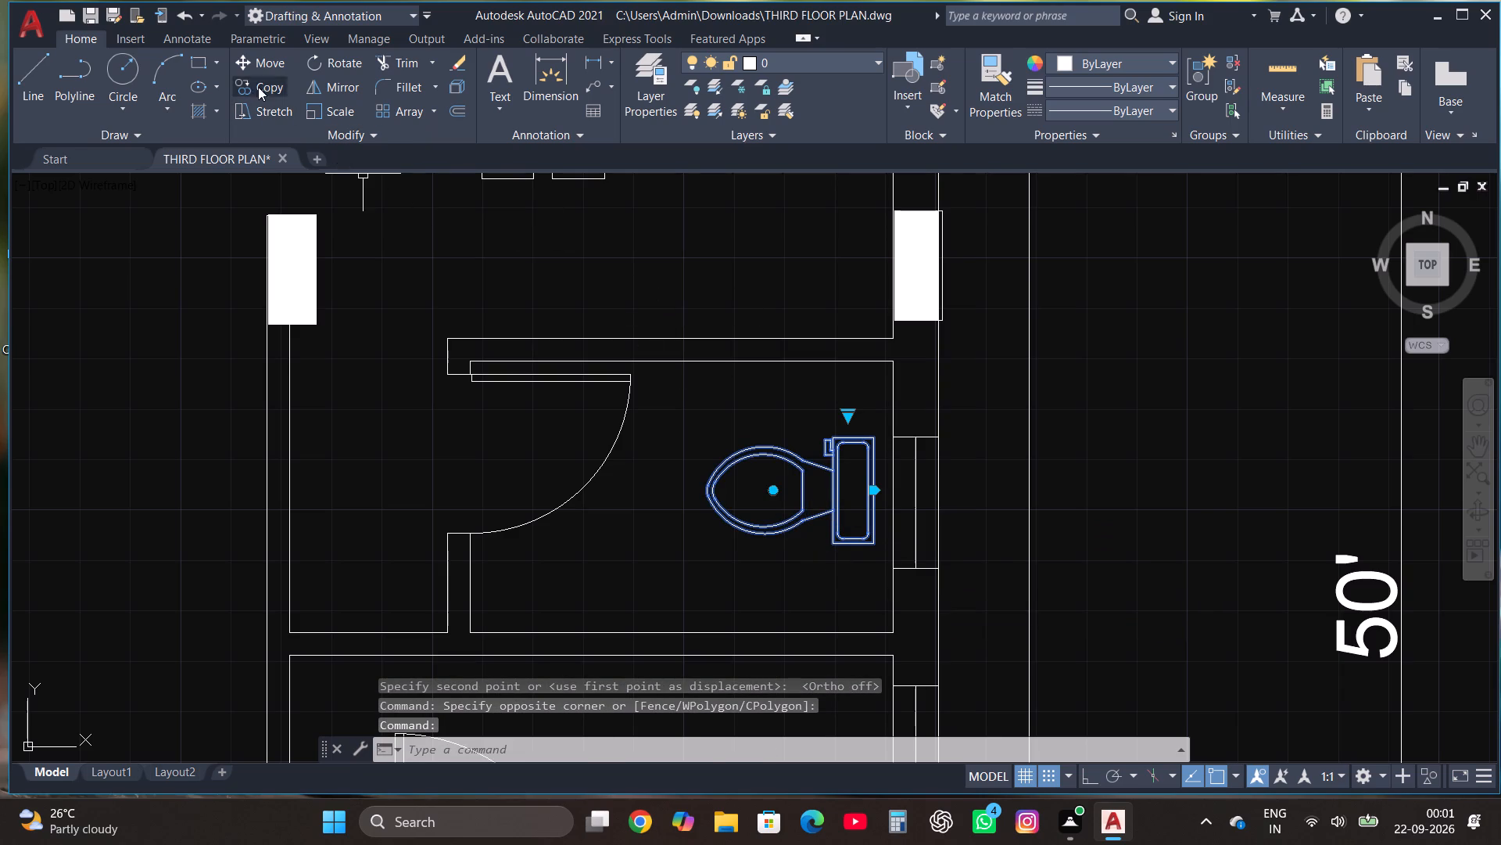
click(274, 52)
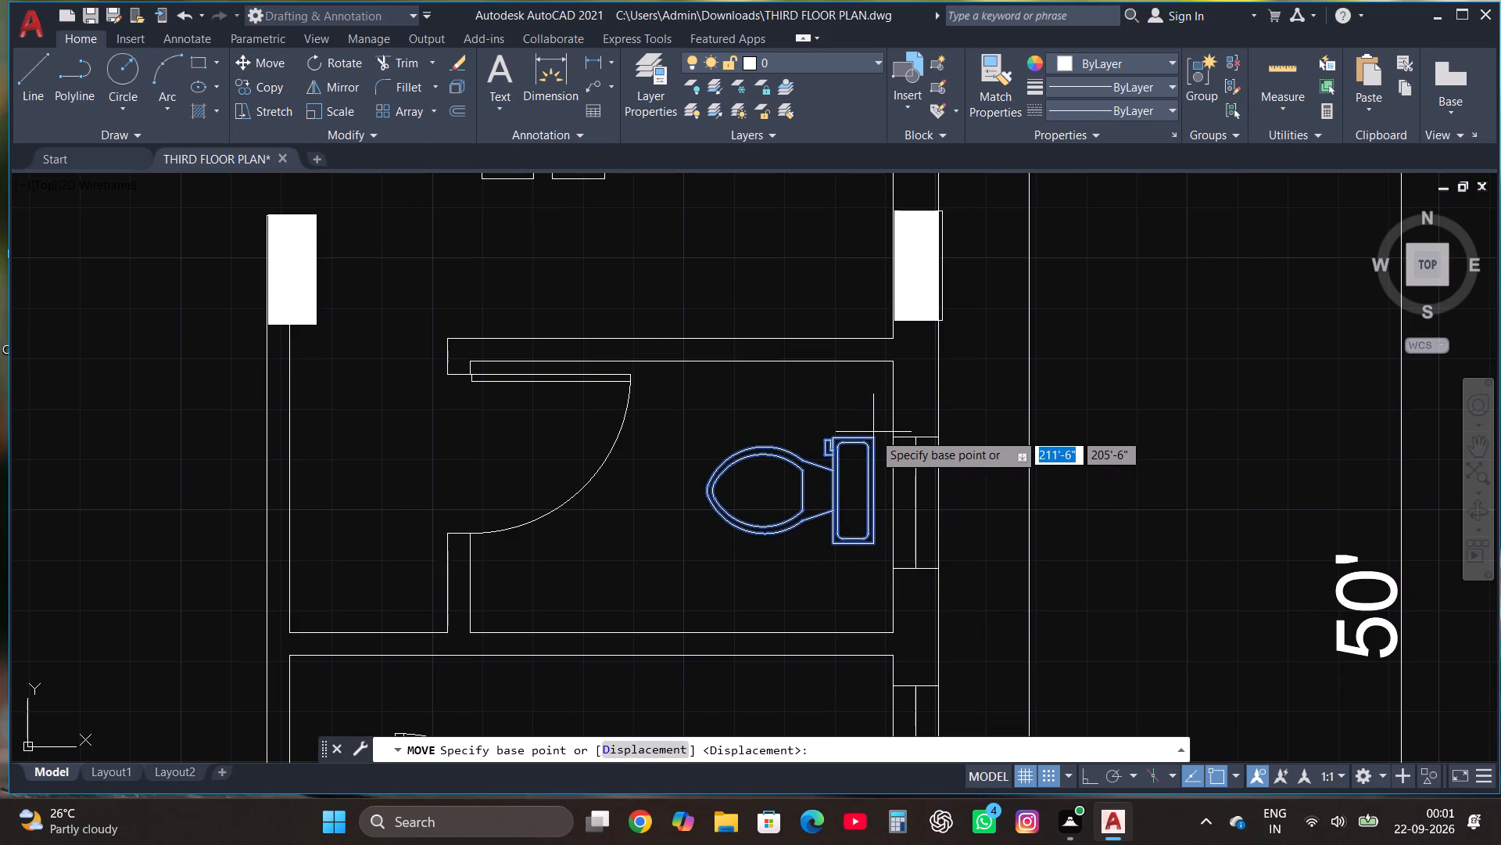
click(871, 437)
click(889, 451)
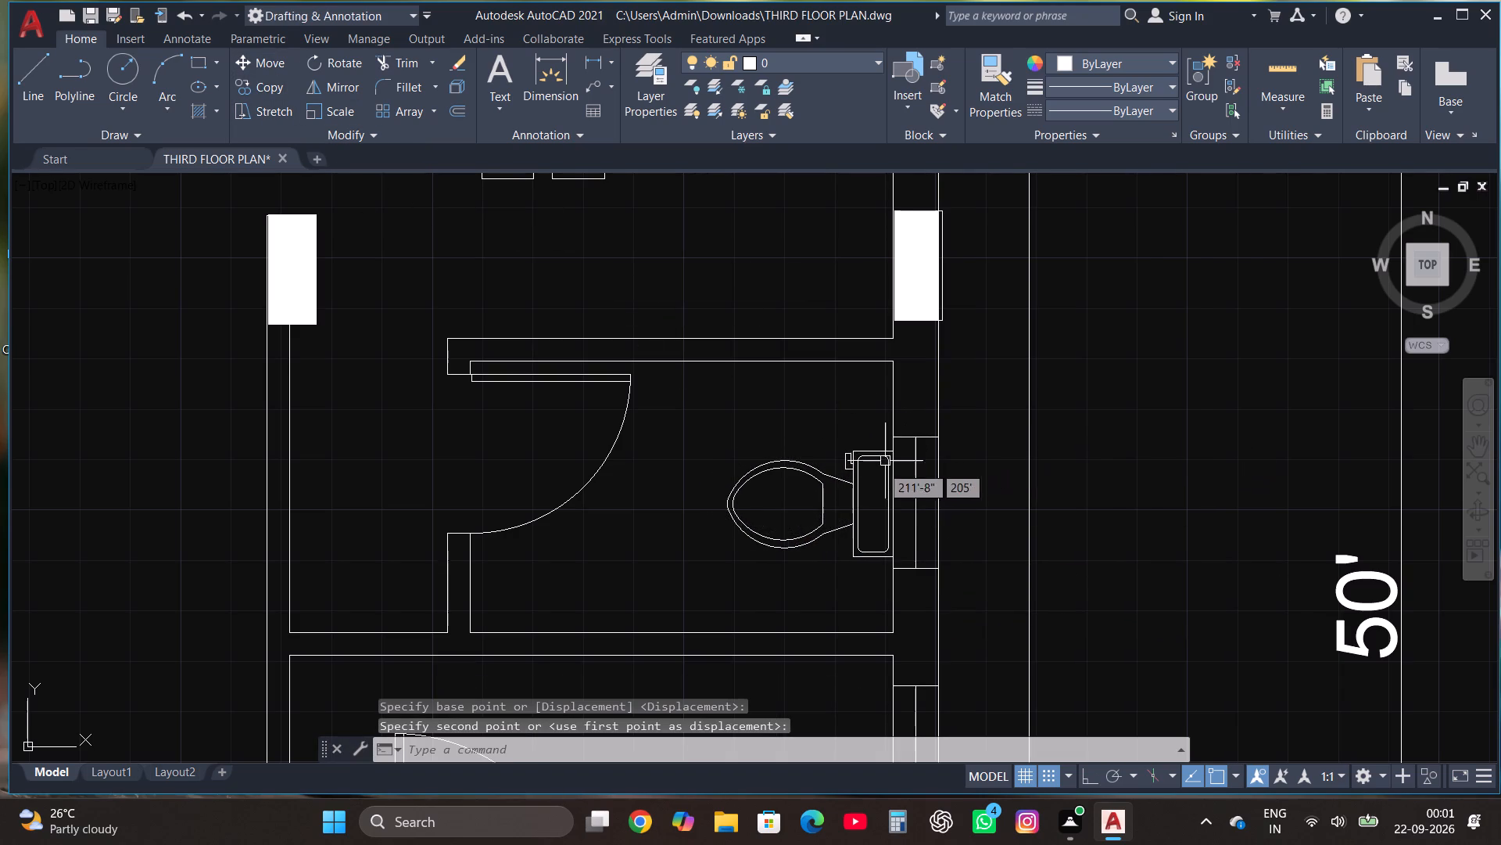
Copy the toilet about 4'-2" straight down into the lower bathroom, with its tank against the same east wall.
click(870, 476)
click(784, 430)
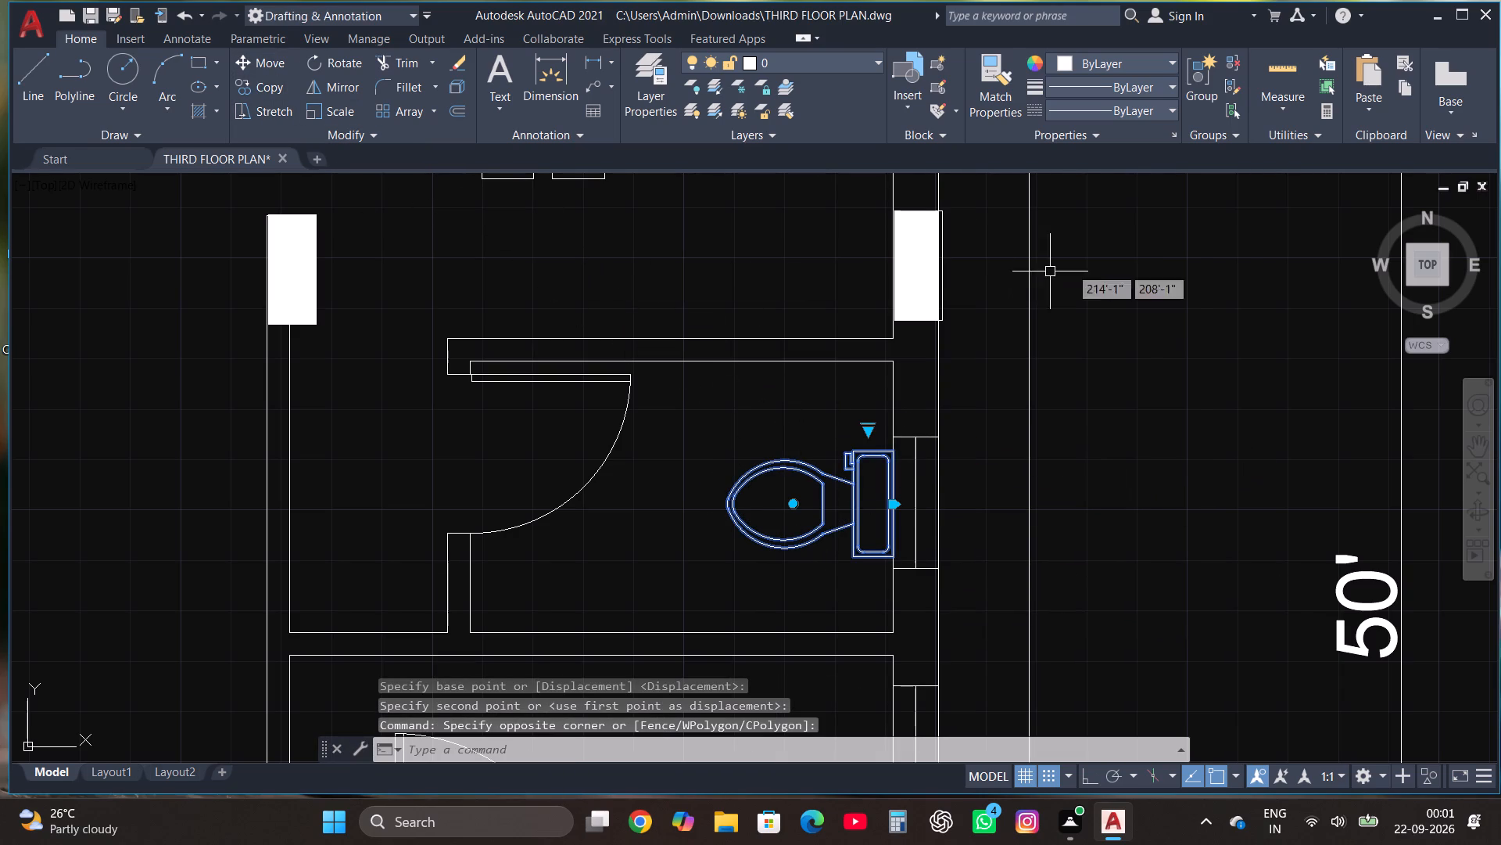
click(250, 87)
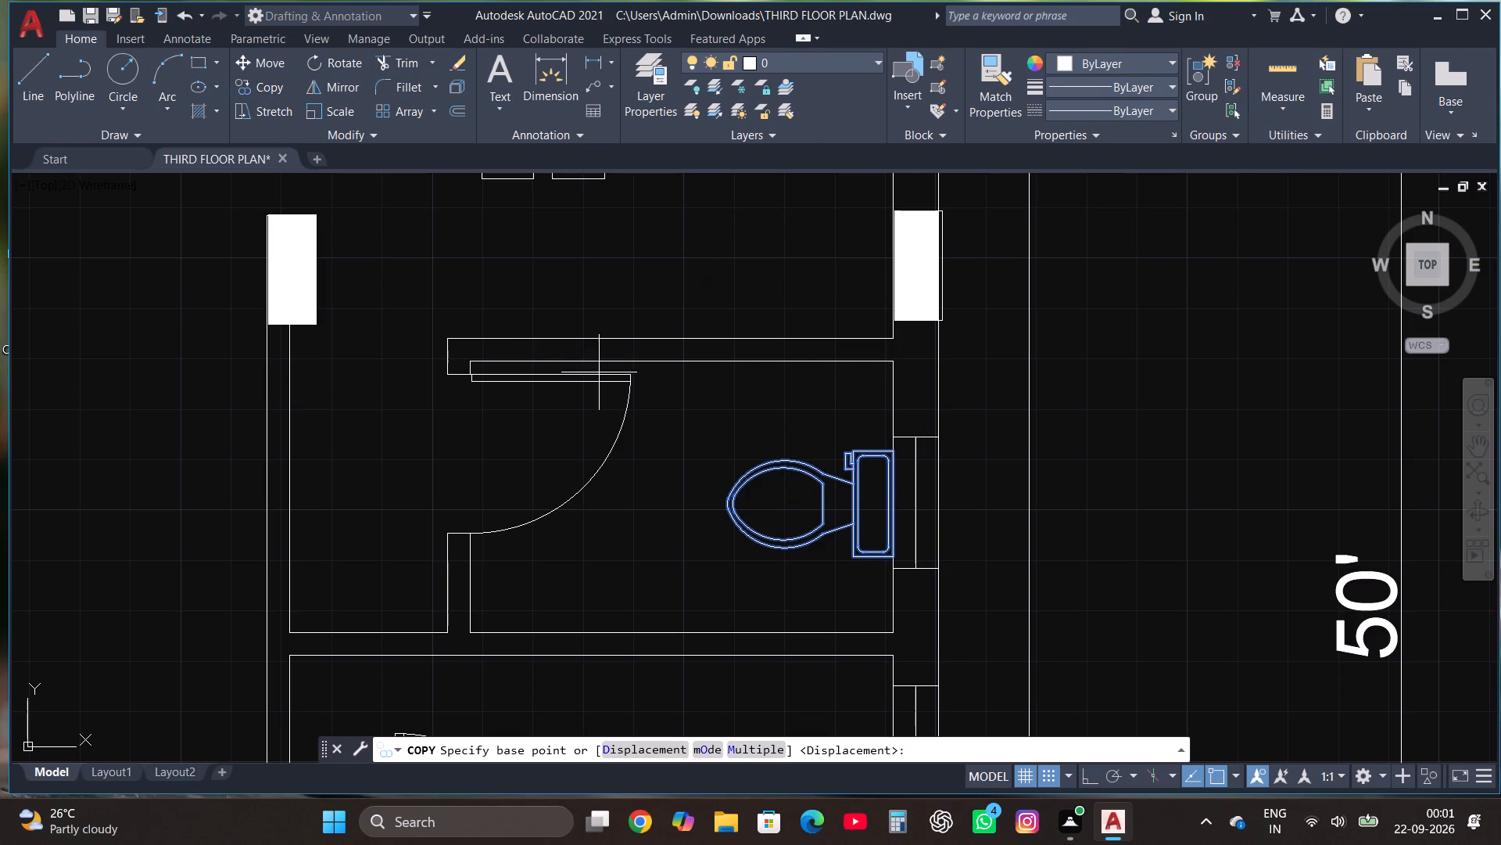
click(893, 451)
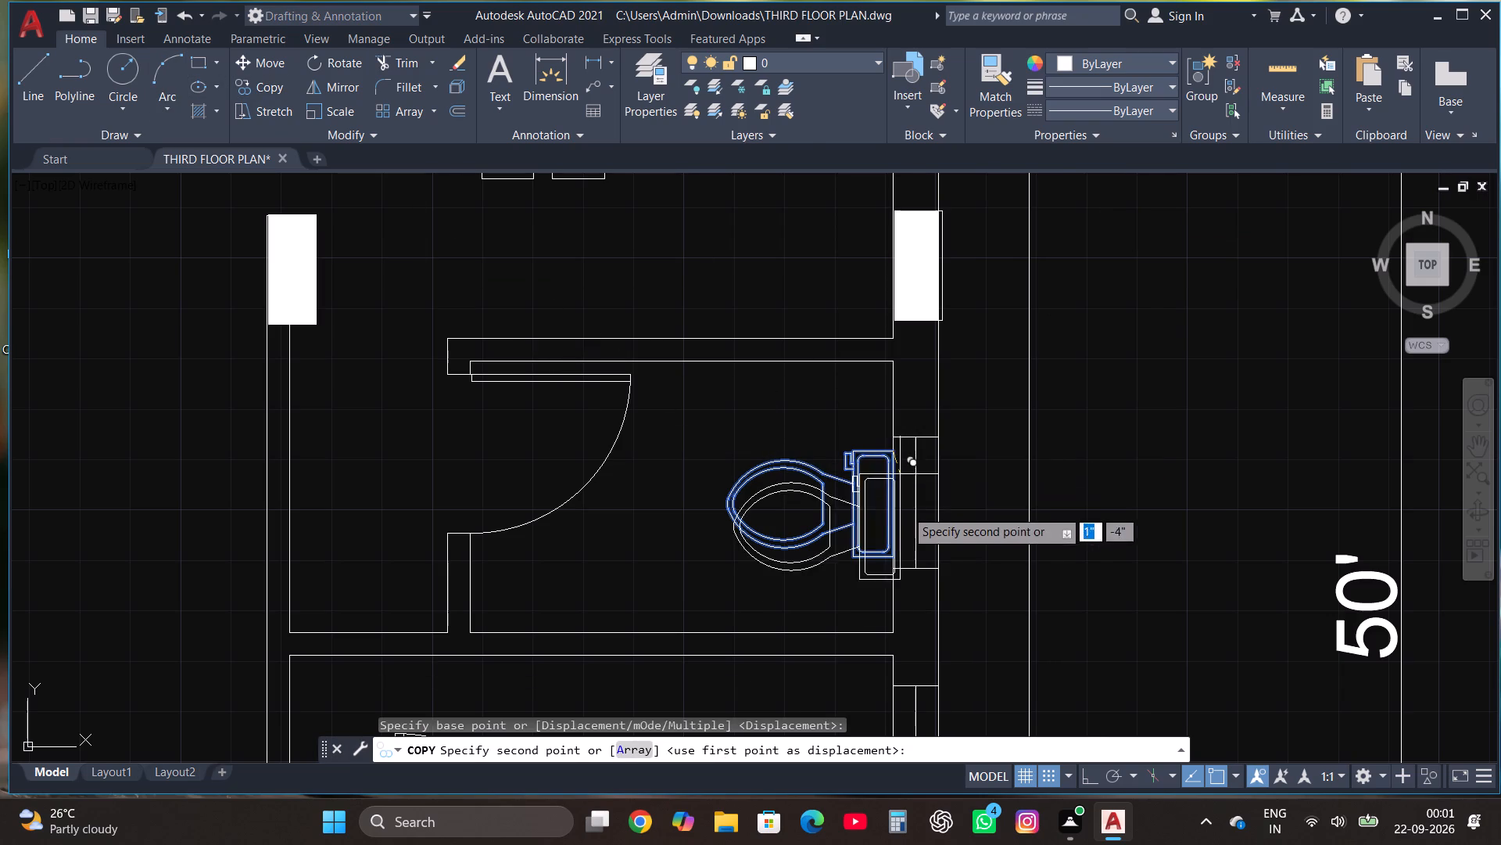
scroll(905, 512, down, 2)
scroll(892, 601, up, 3)
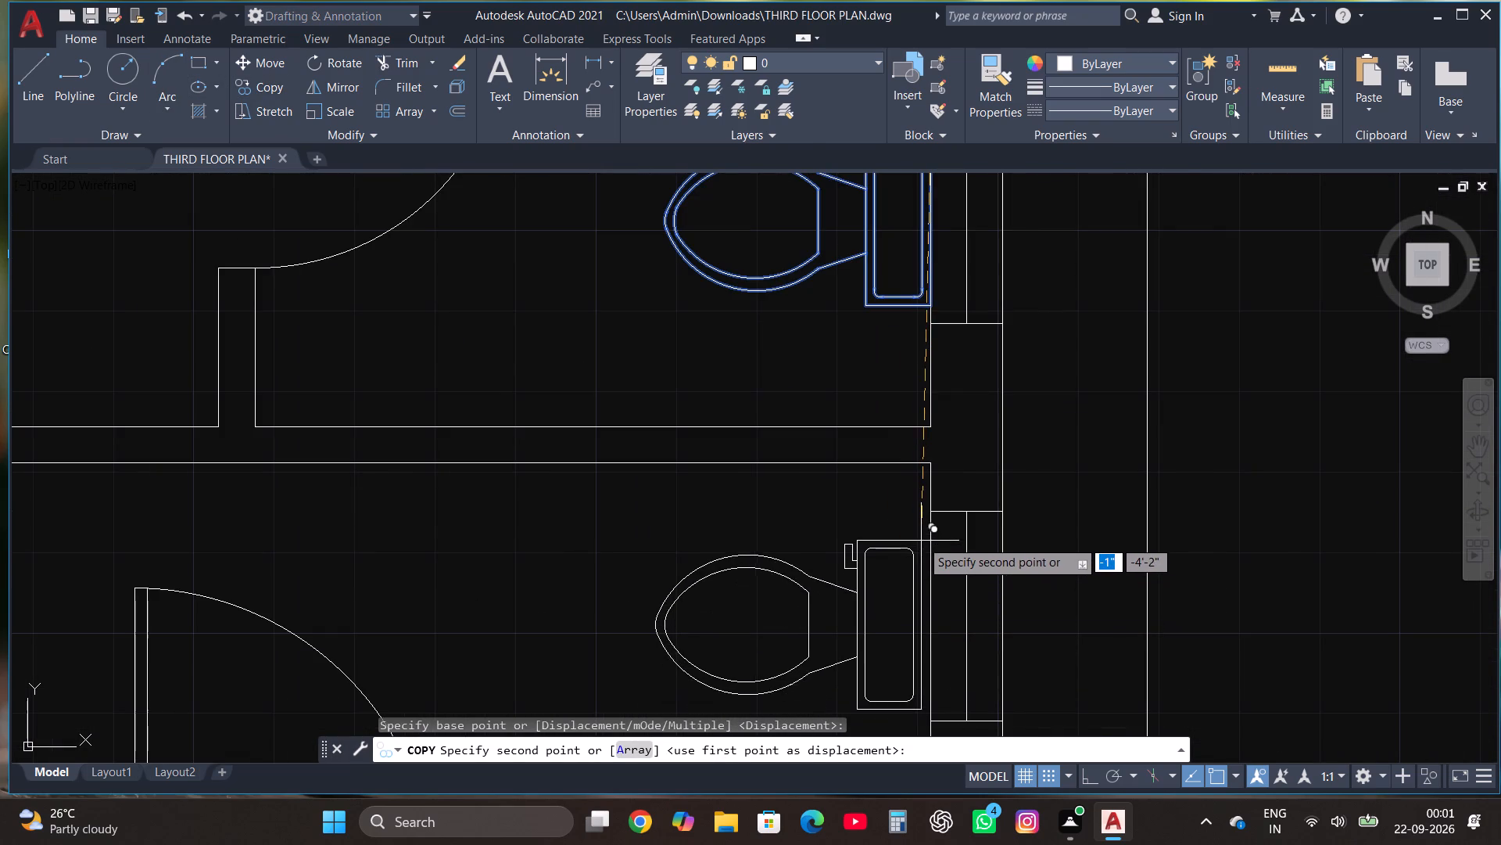
click(930, 539)
scroll(860, 746, down, 3)
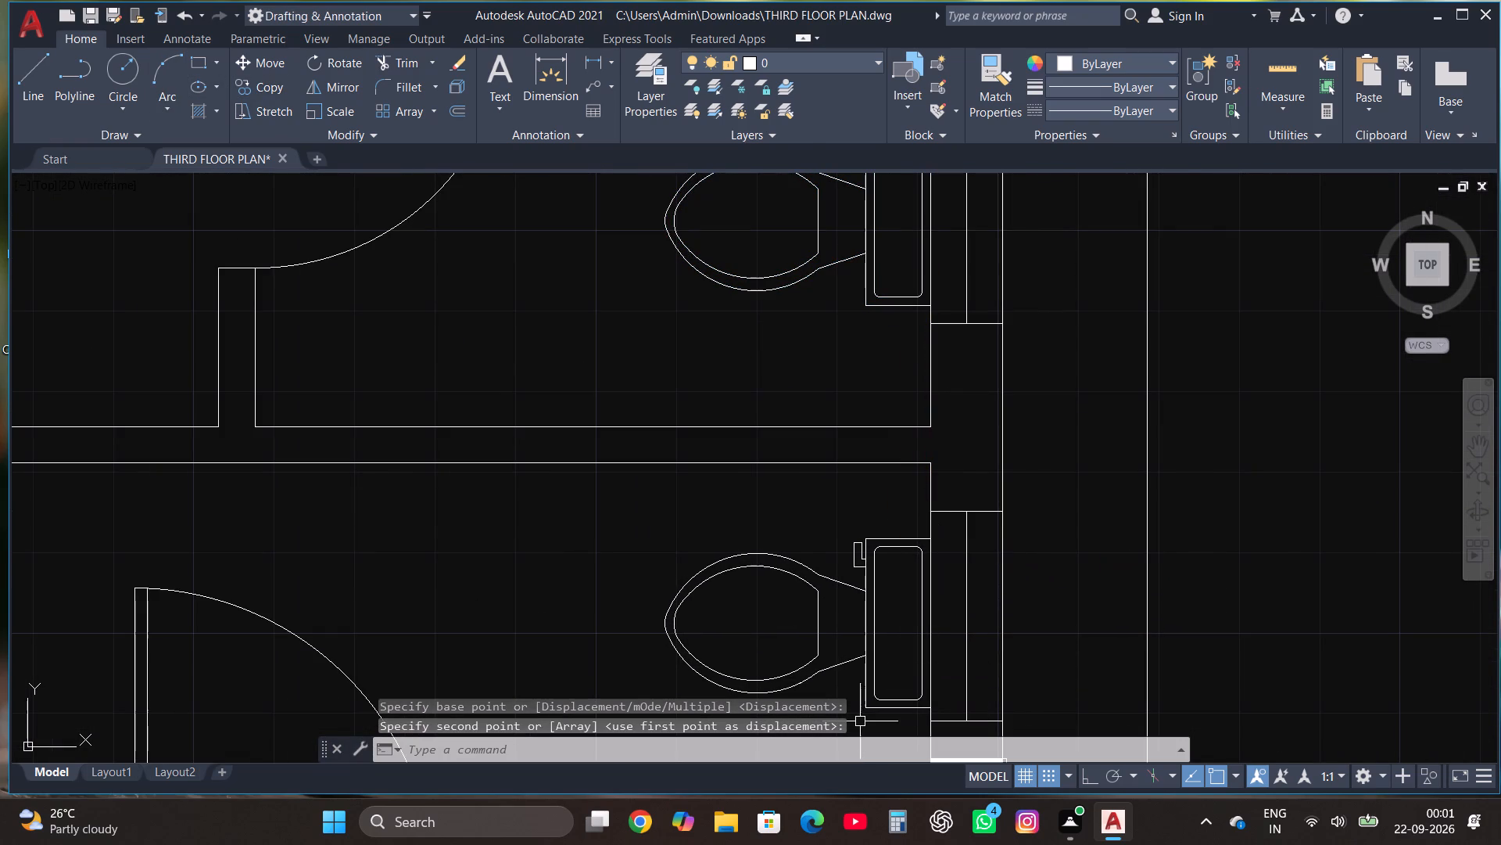
scroll(826, 745, down, 3)
scroll(676, 271, down, 2)
key(Escape)
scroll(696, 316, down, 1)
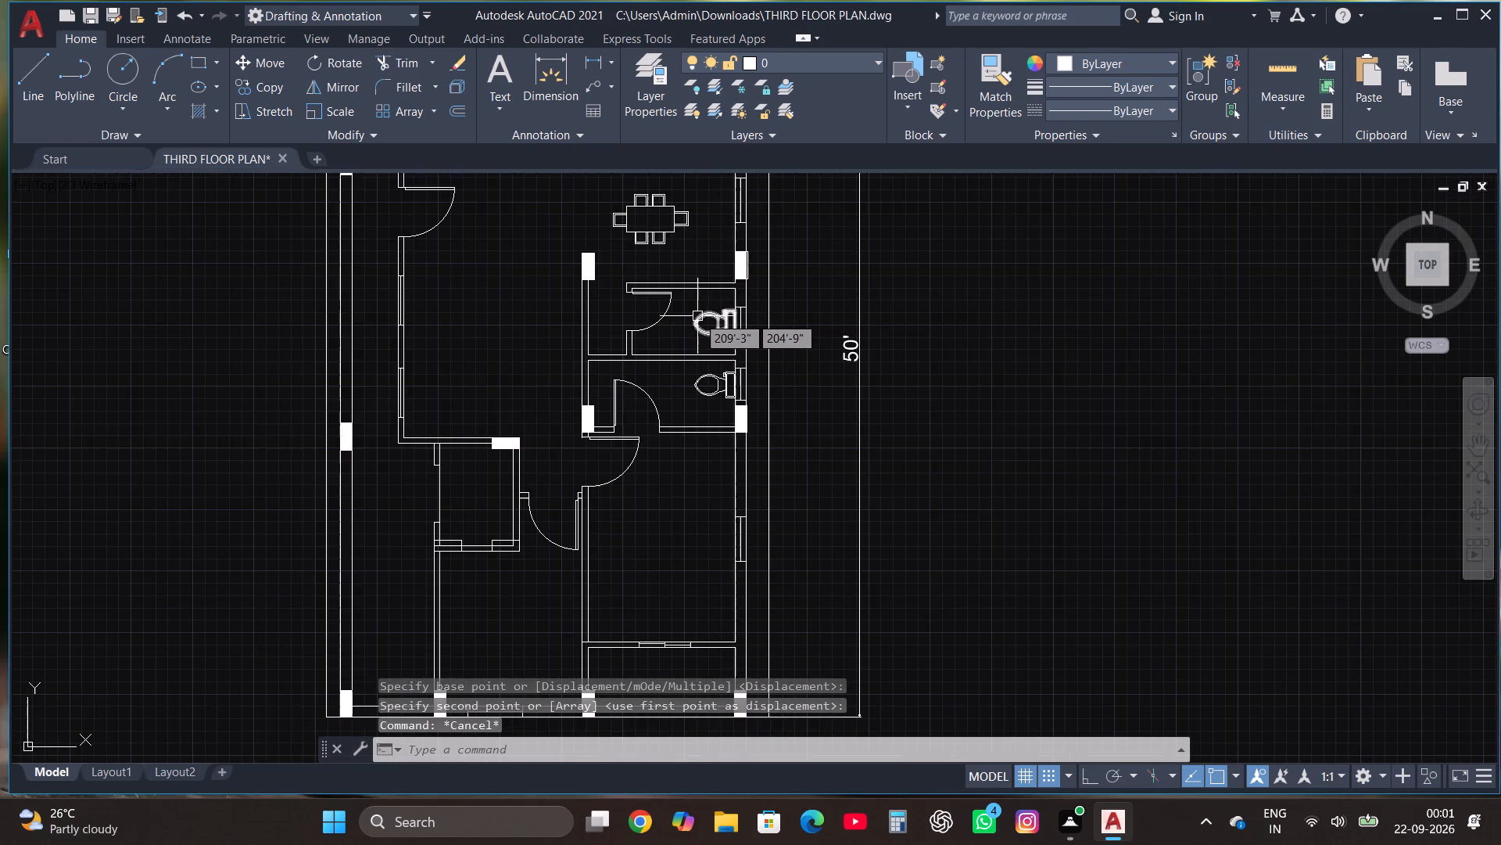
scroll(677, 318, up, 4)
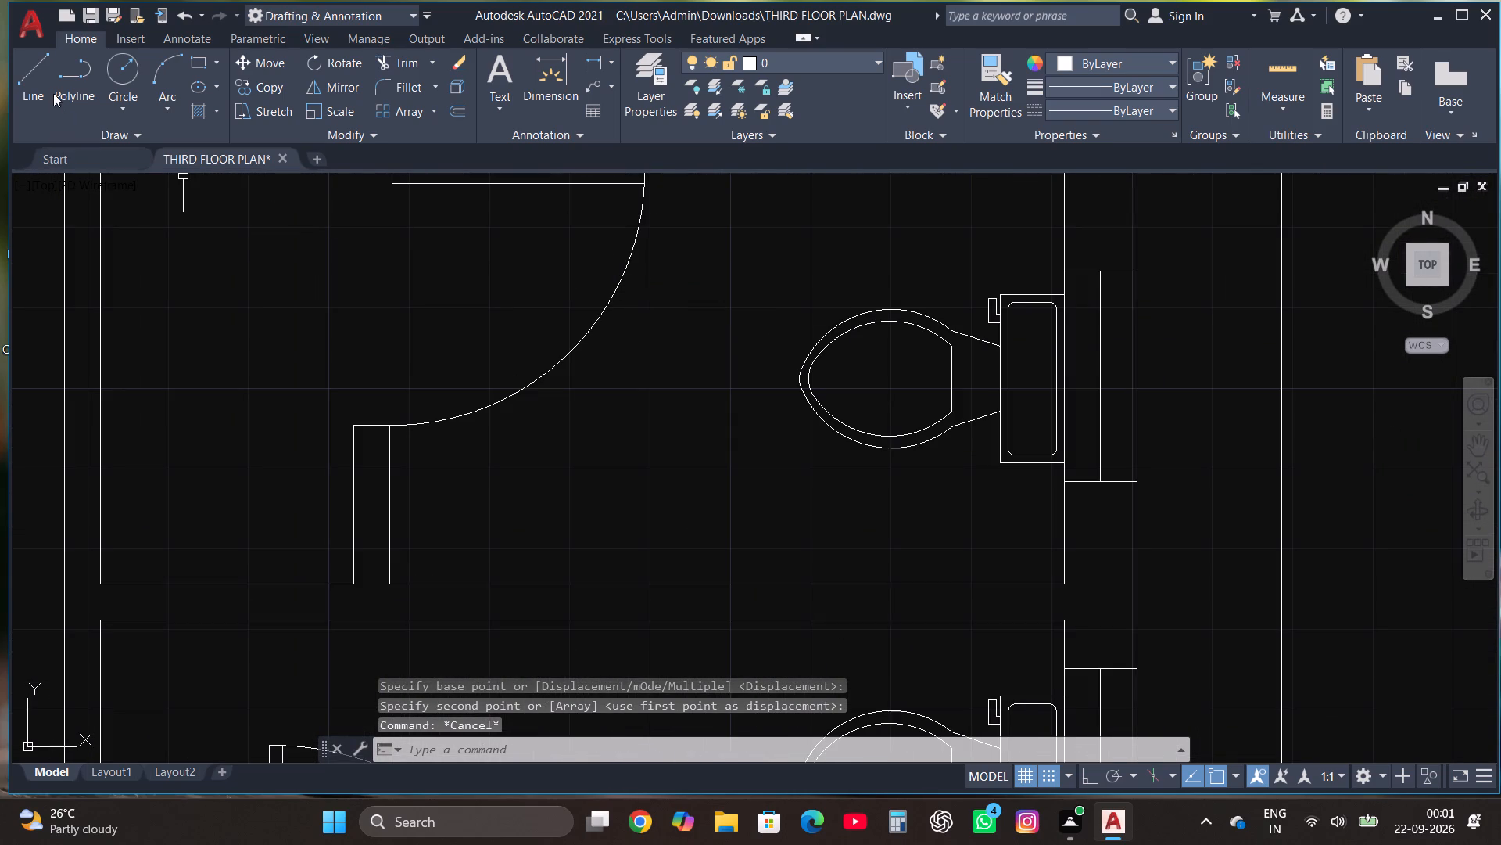
Draw a wide ellipse for the washbasin in the upper bathroom, below the door swing, with a vertical half-axis of about 9".
click(197, 68)
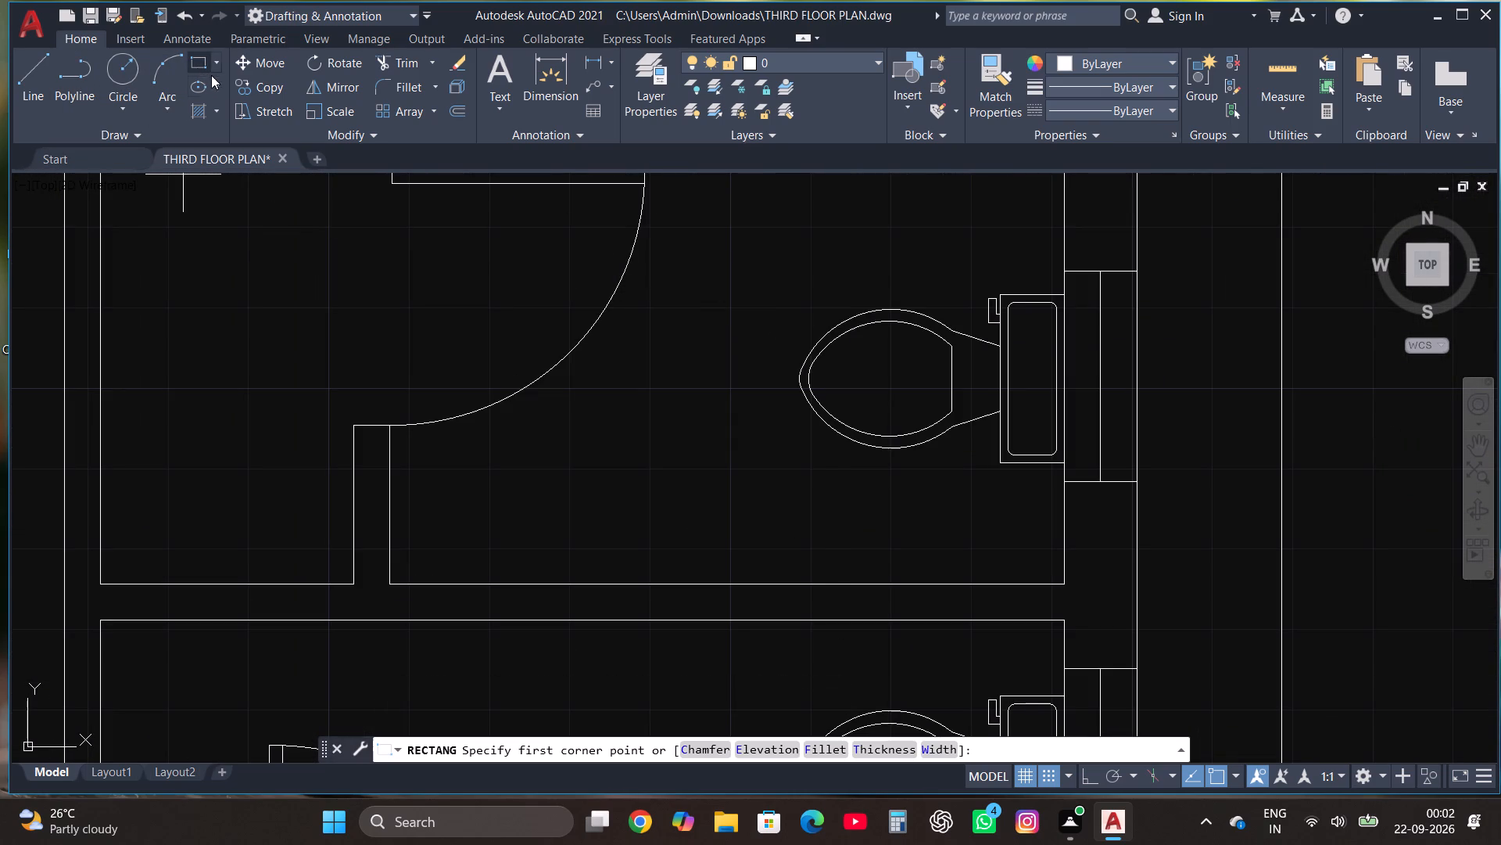
key(Escape)
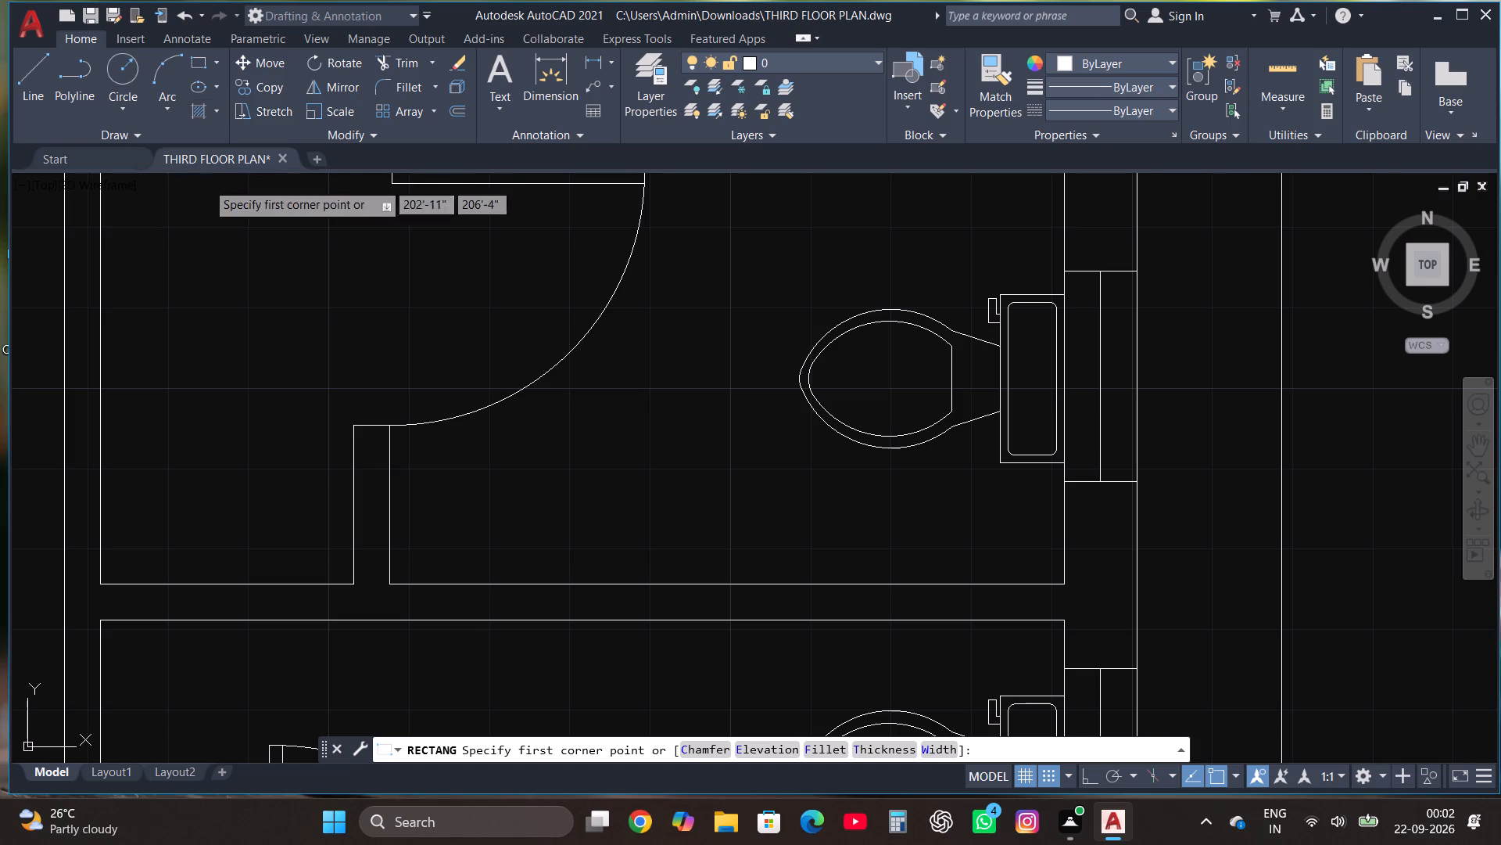
click(192, 86)
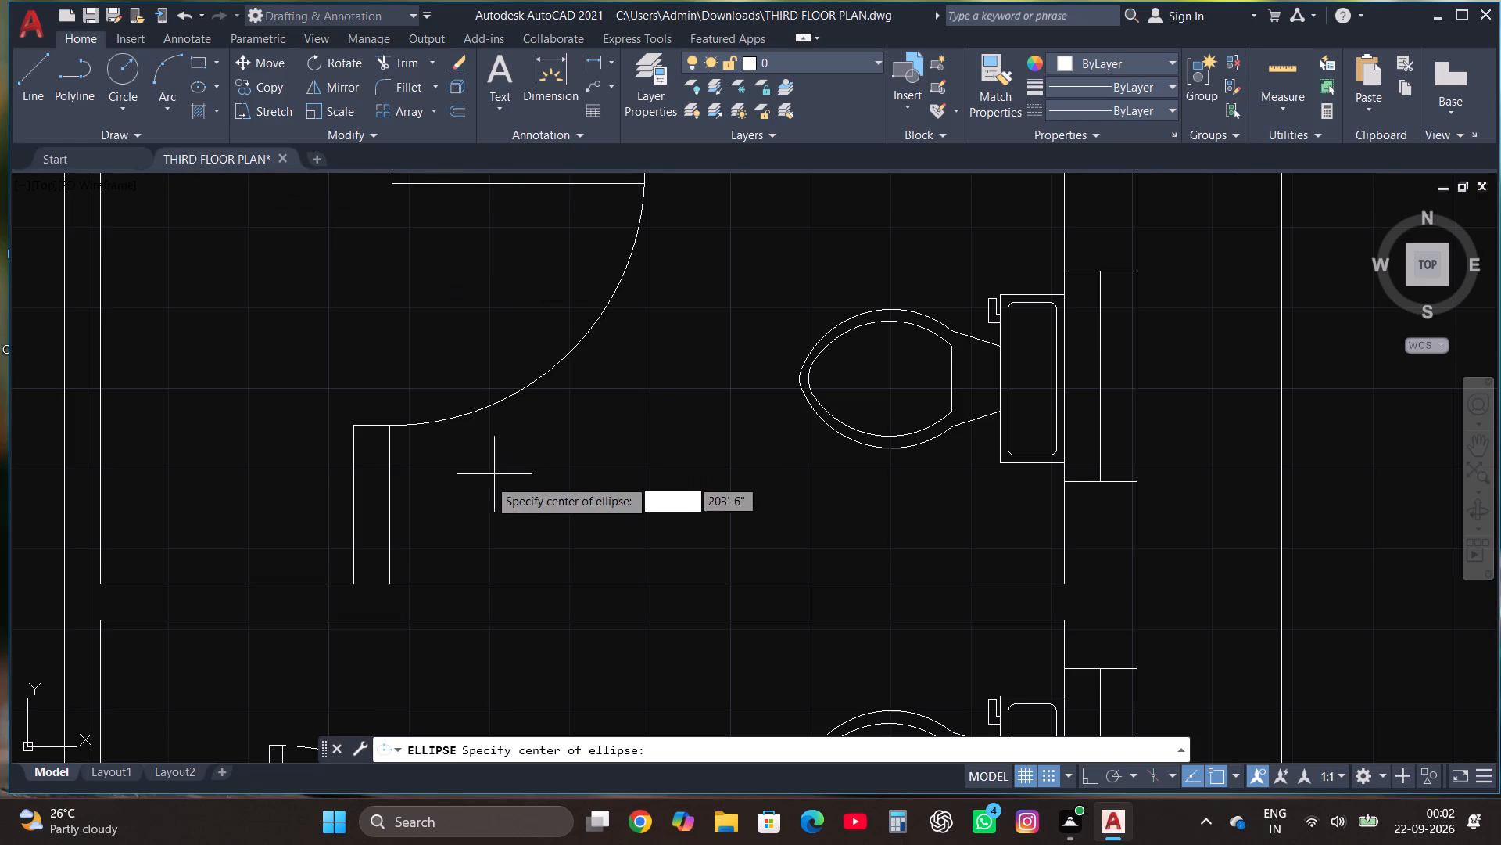
click(507, 514)
click(627, 511)
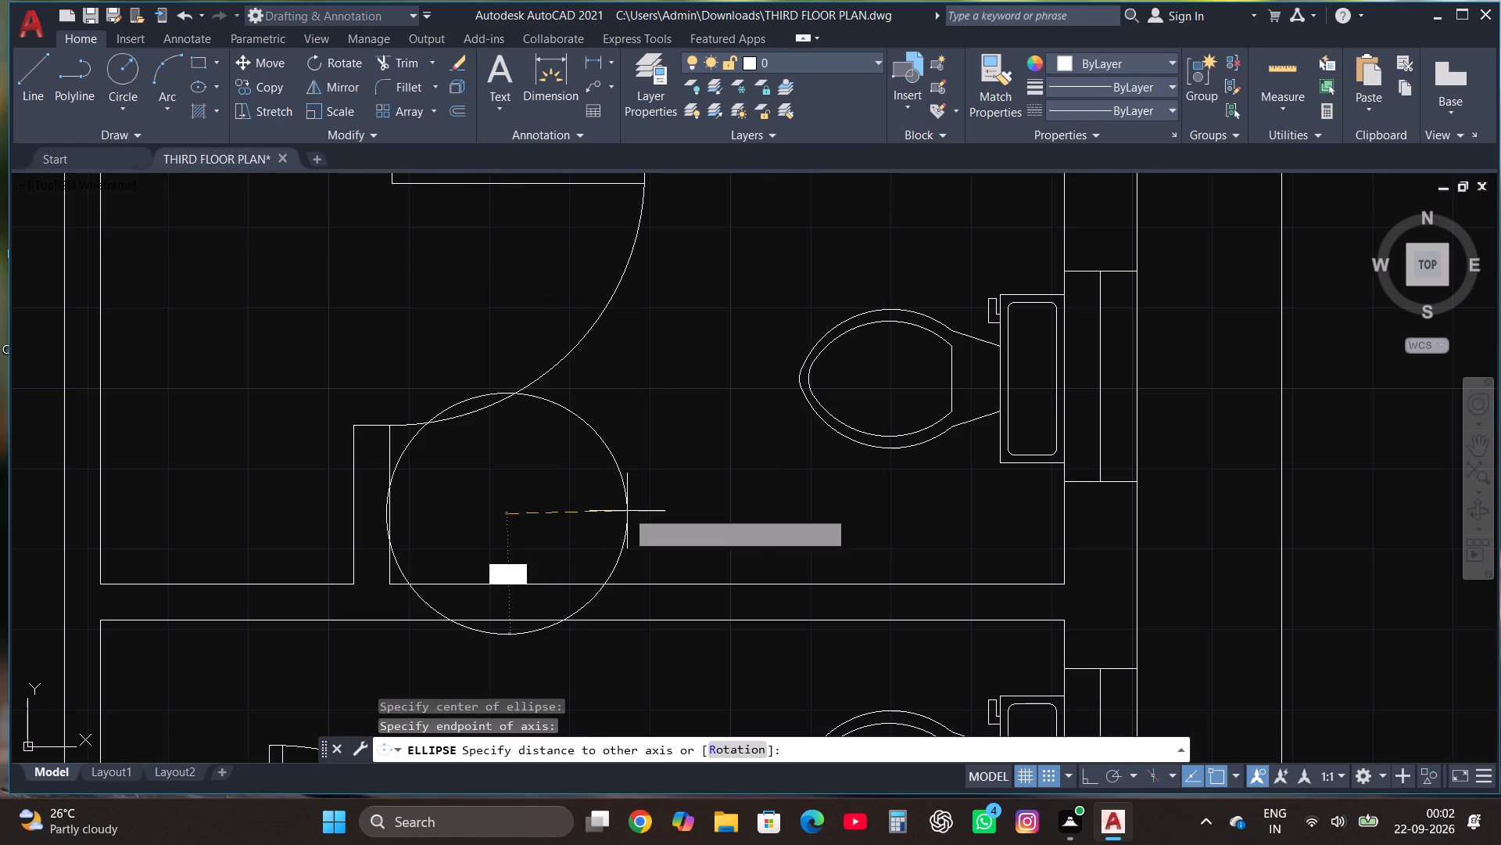
click(571, 482)
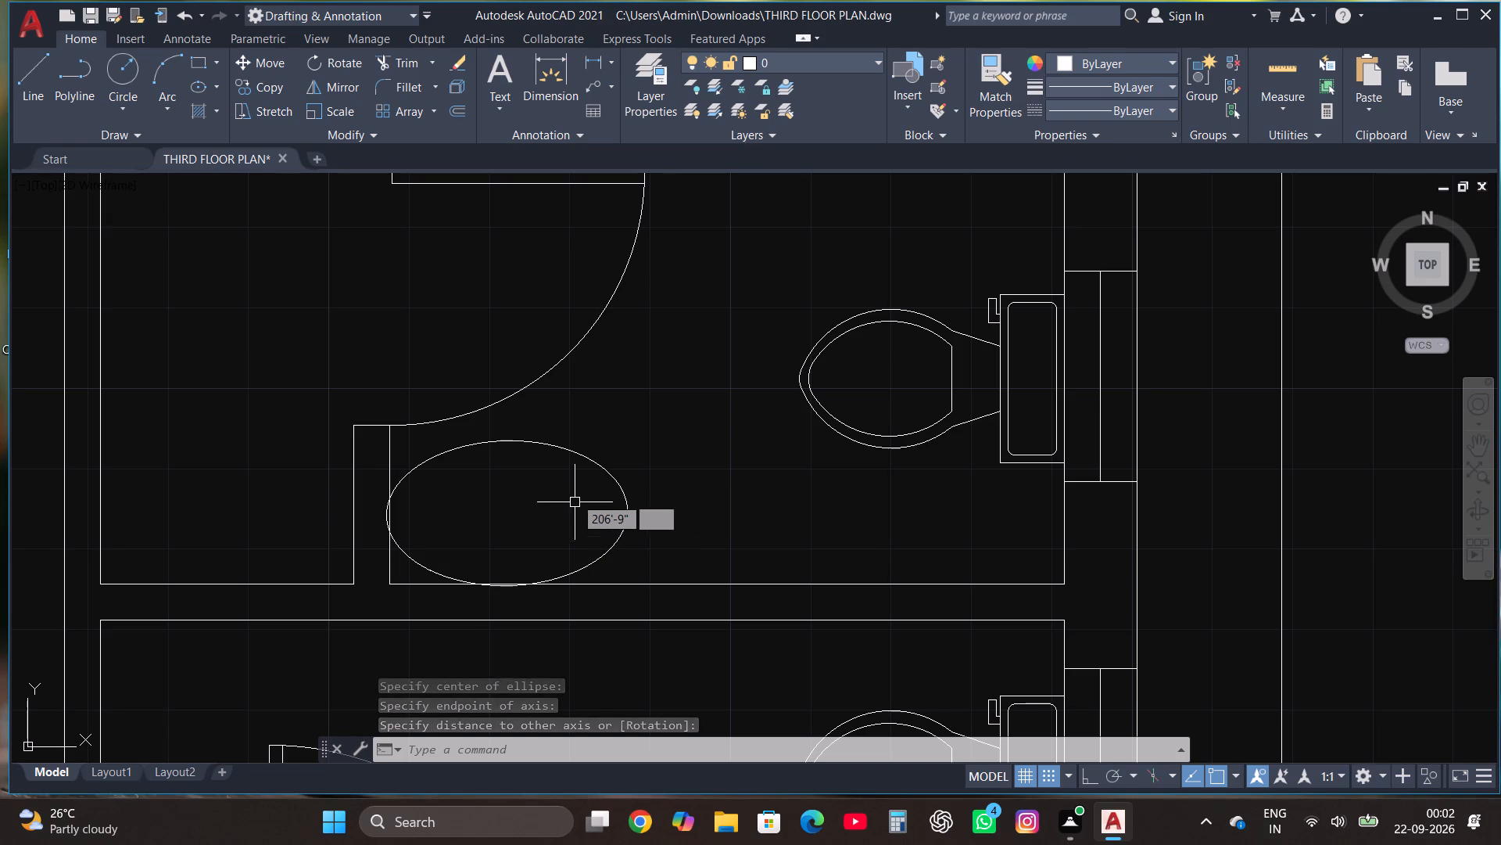
Stretch the basin ellipse inward in both width and height so it clears the adjacent walls.
scroll(580, 462, up, 1)
click(574, 447)
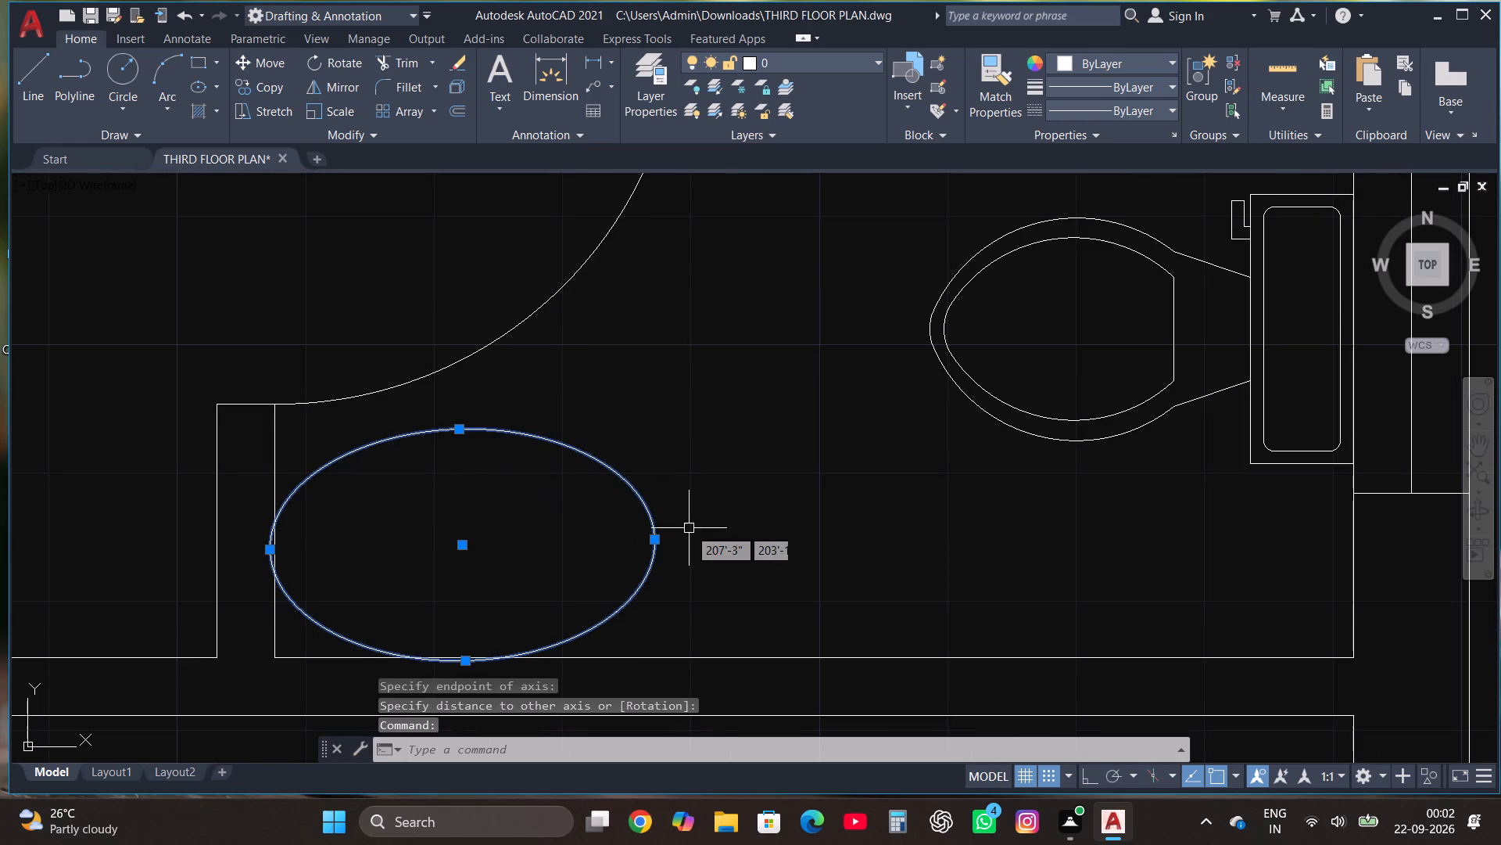
click(656, 543)
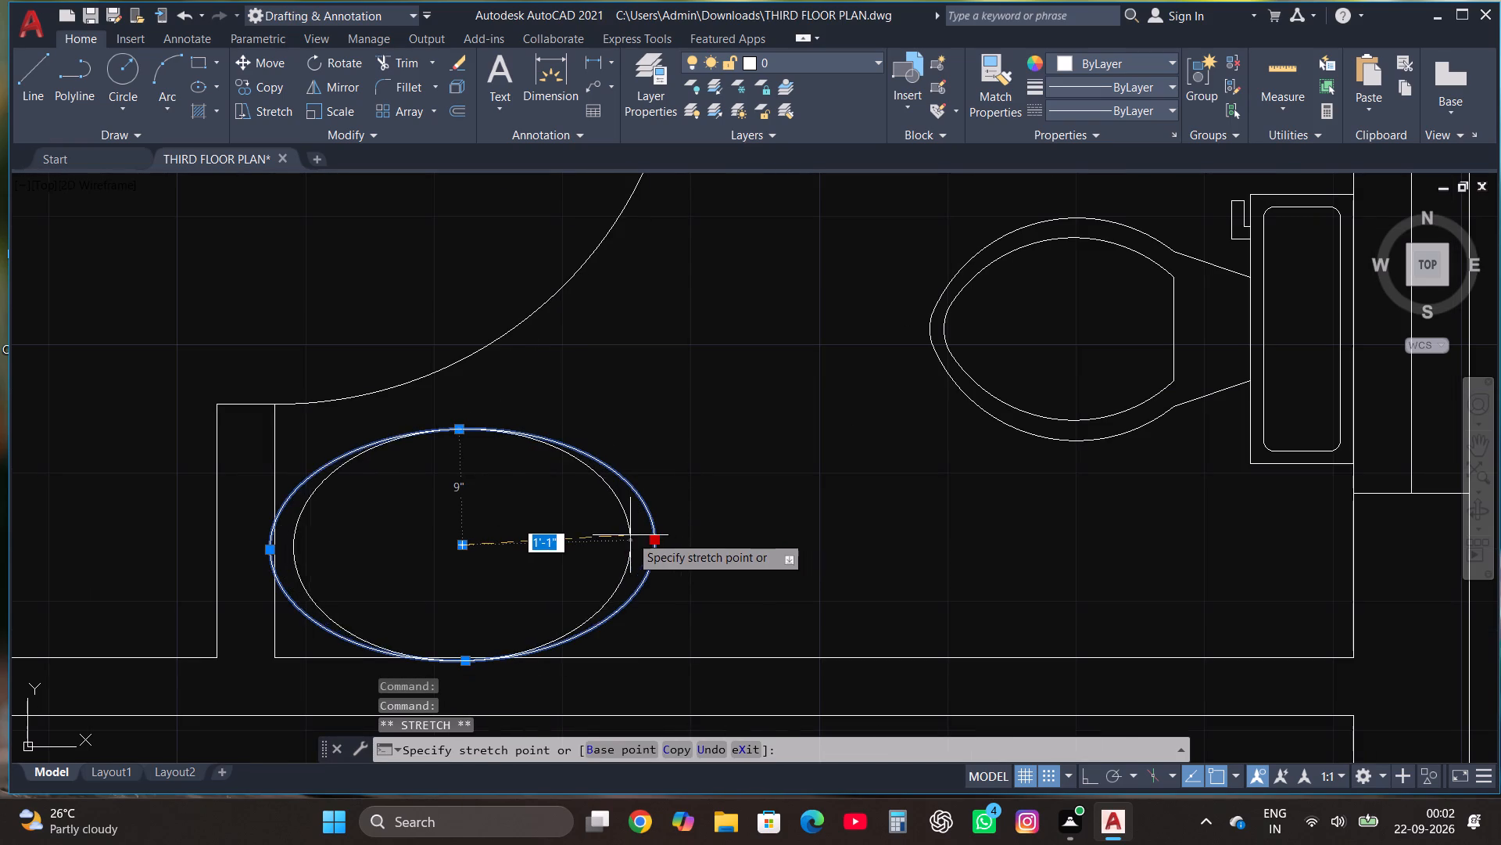
click(609, 535)
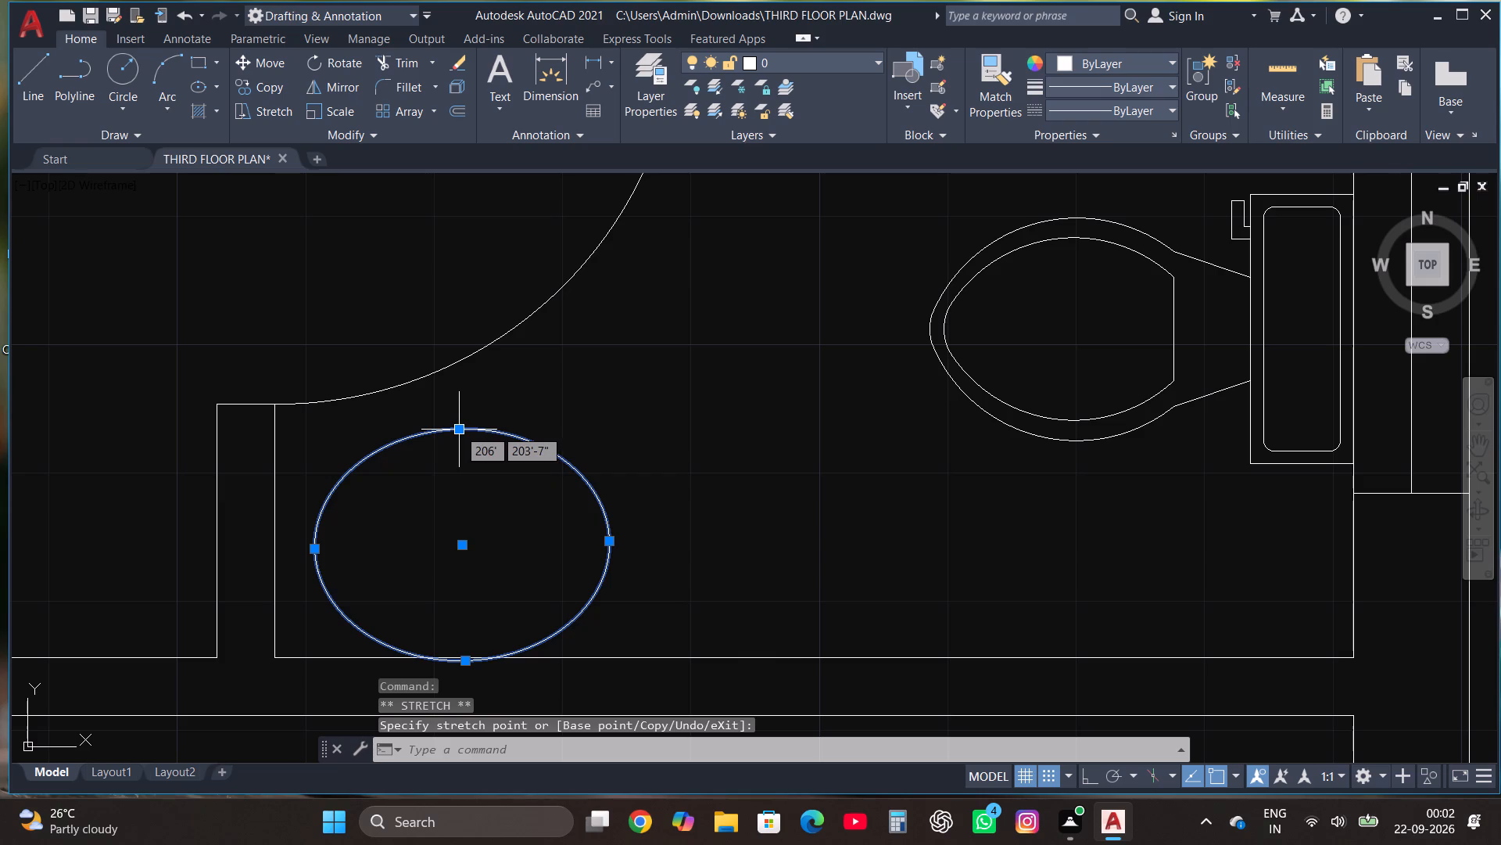
click(459, 429)
click(463, 454)
key(Escape)
Offset the basin ellipse outward by a small picked distance to form the basin rim.
scroll(689, 488, down, 1)
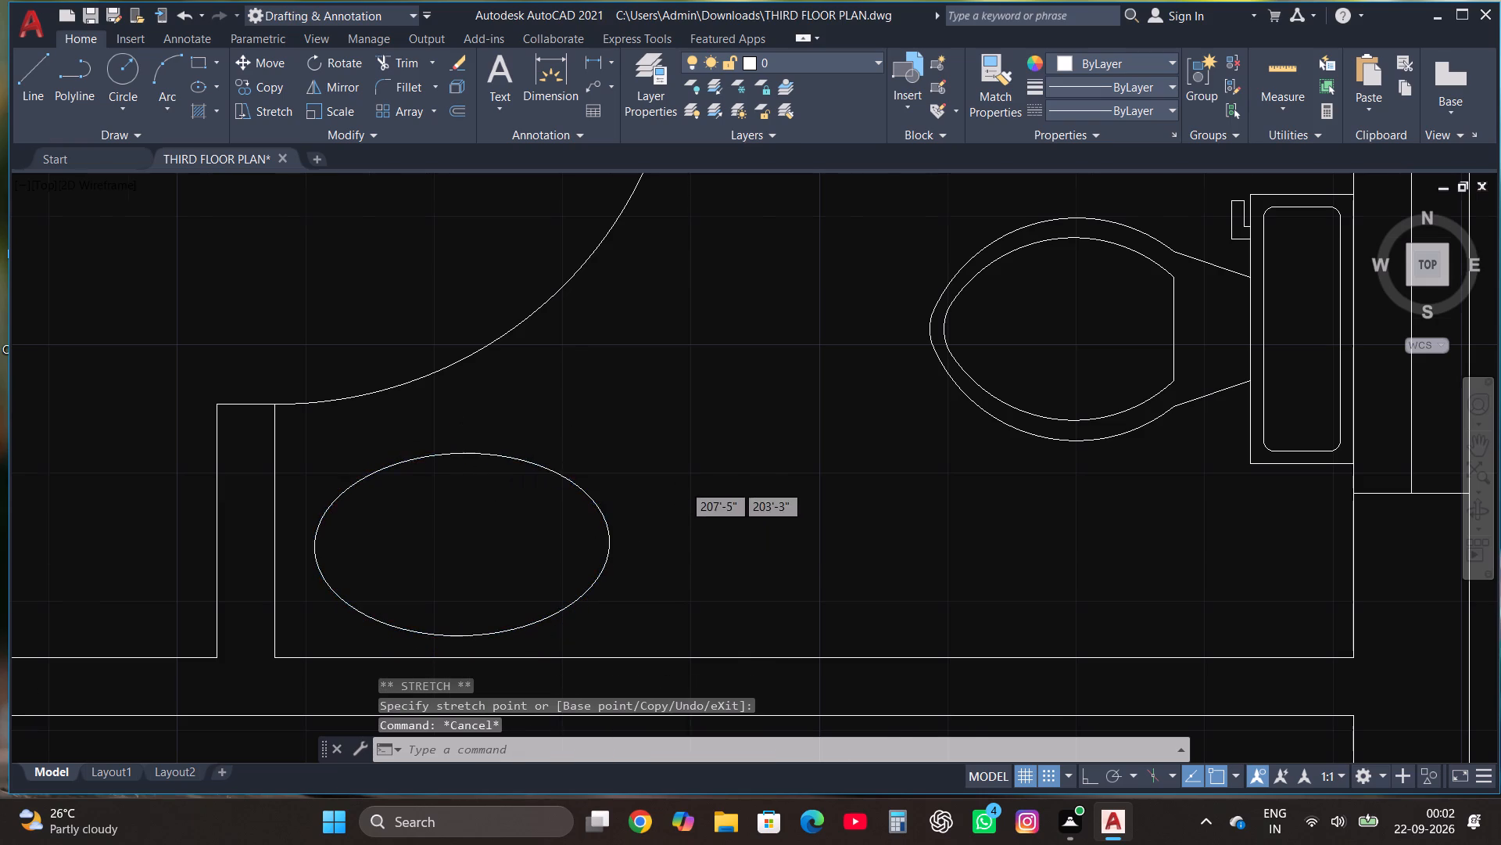
scroll(690, 488, down, 1)
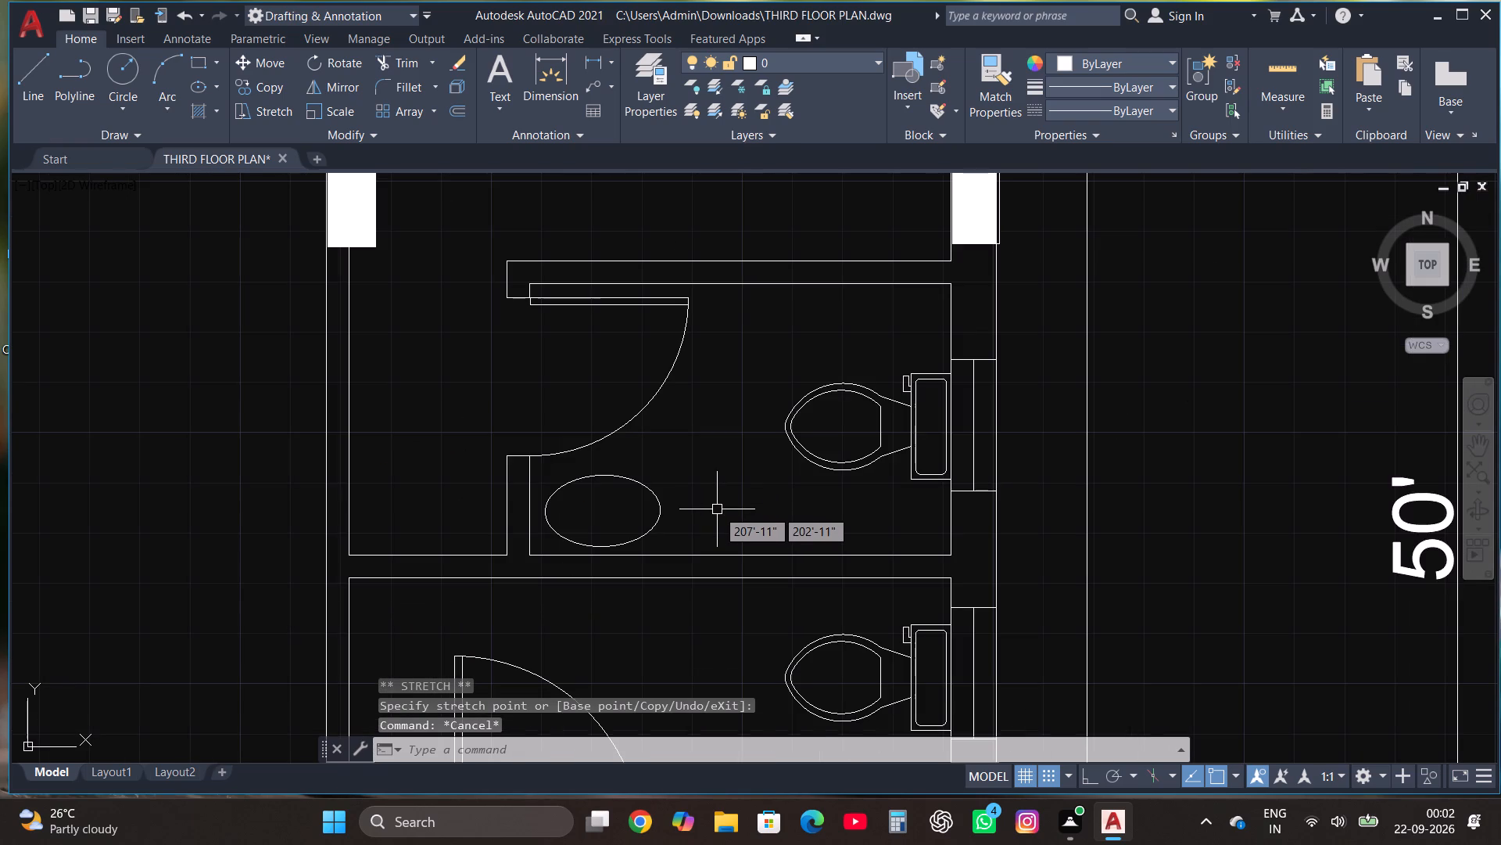
click(600, 471)
scroll(600, 471, up, 1)
click(450, 113)
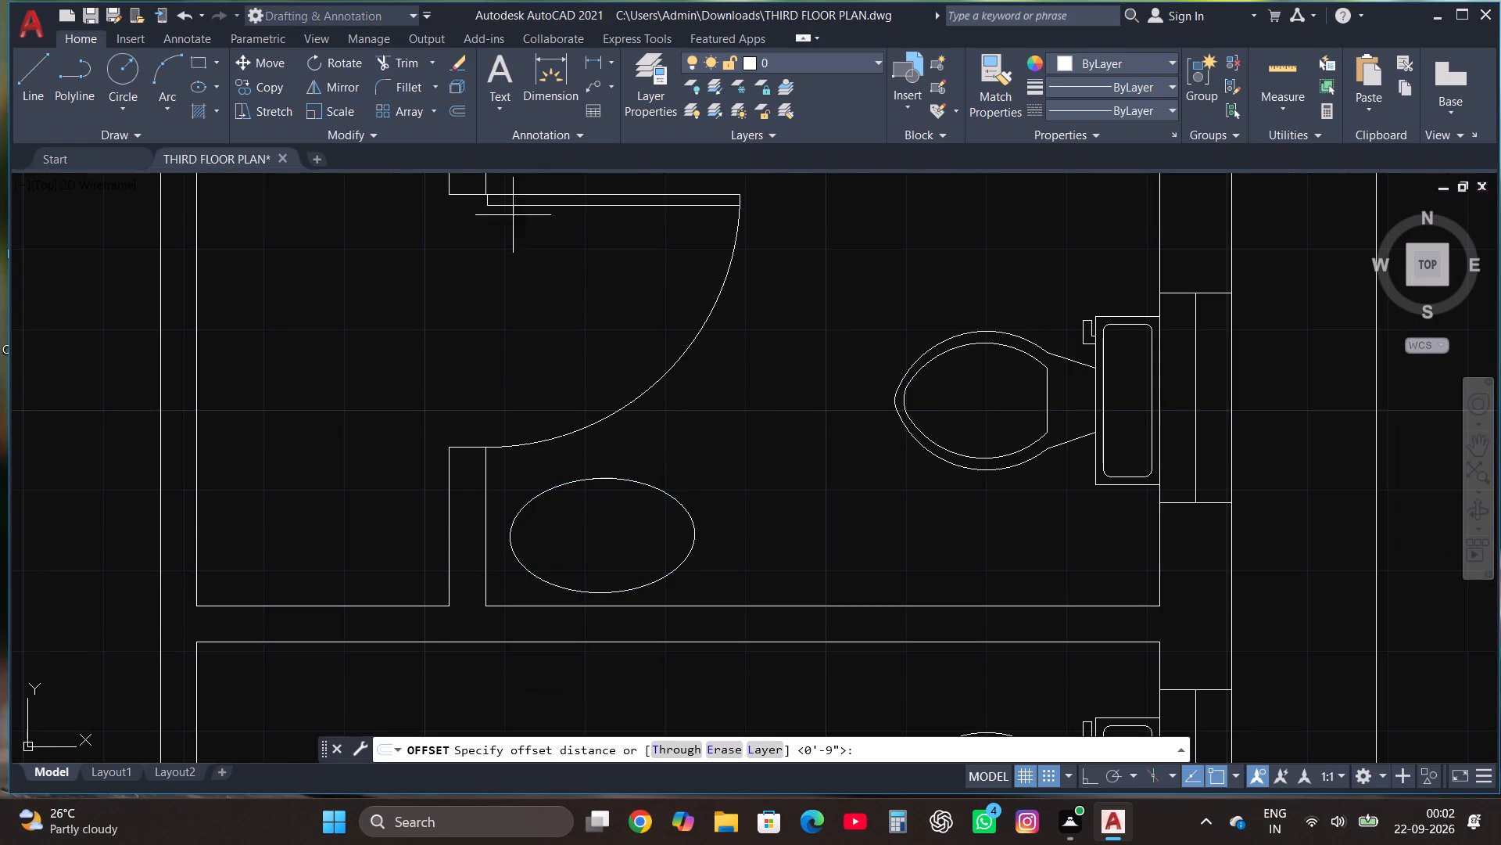
click(602, 476)
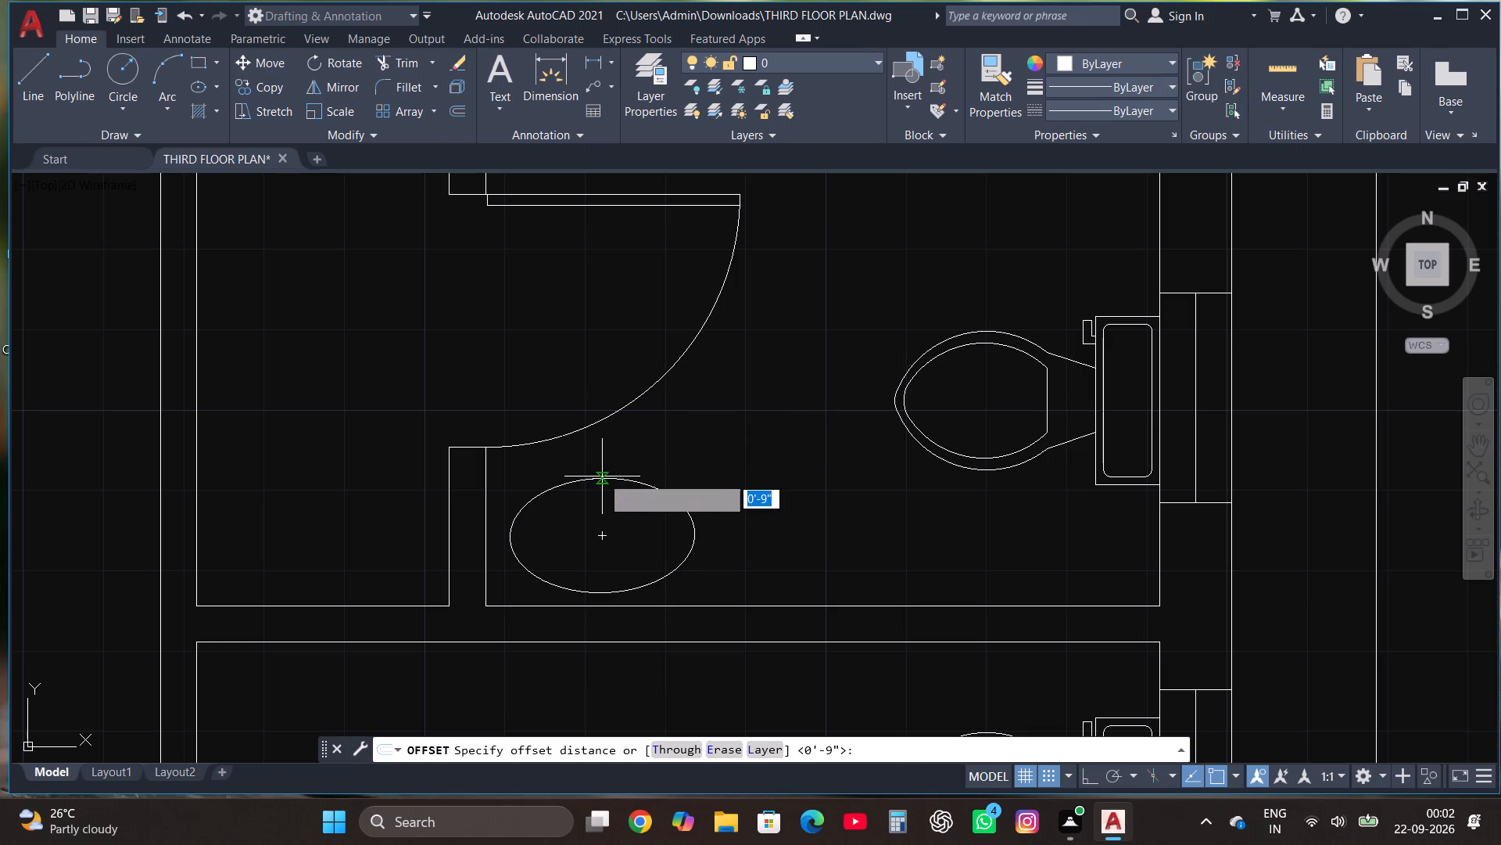
click(600, 471)
click(600, 471)
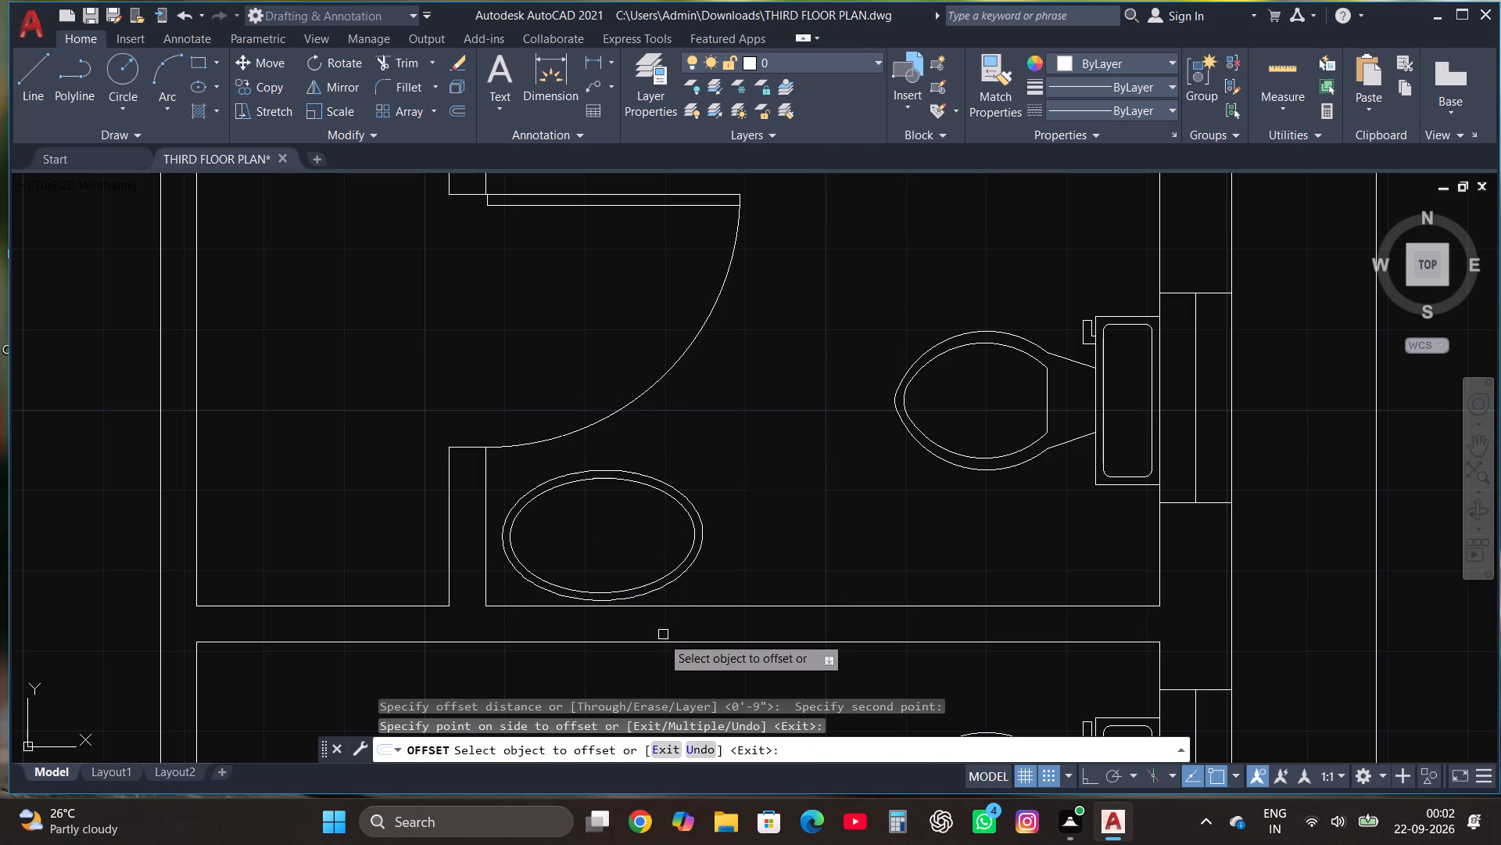
Draw a small drain circle of about 1" radius inside the basin, centred near its south edge.
scroll(647, 606, up, 2)
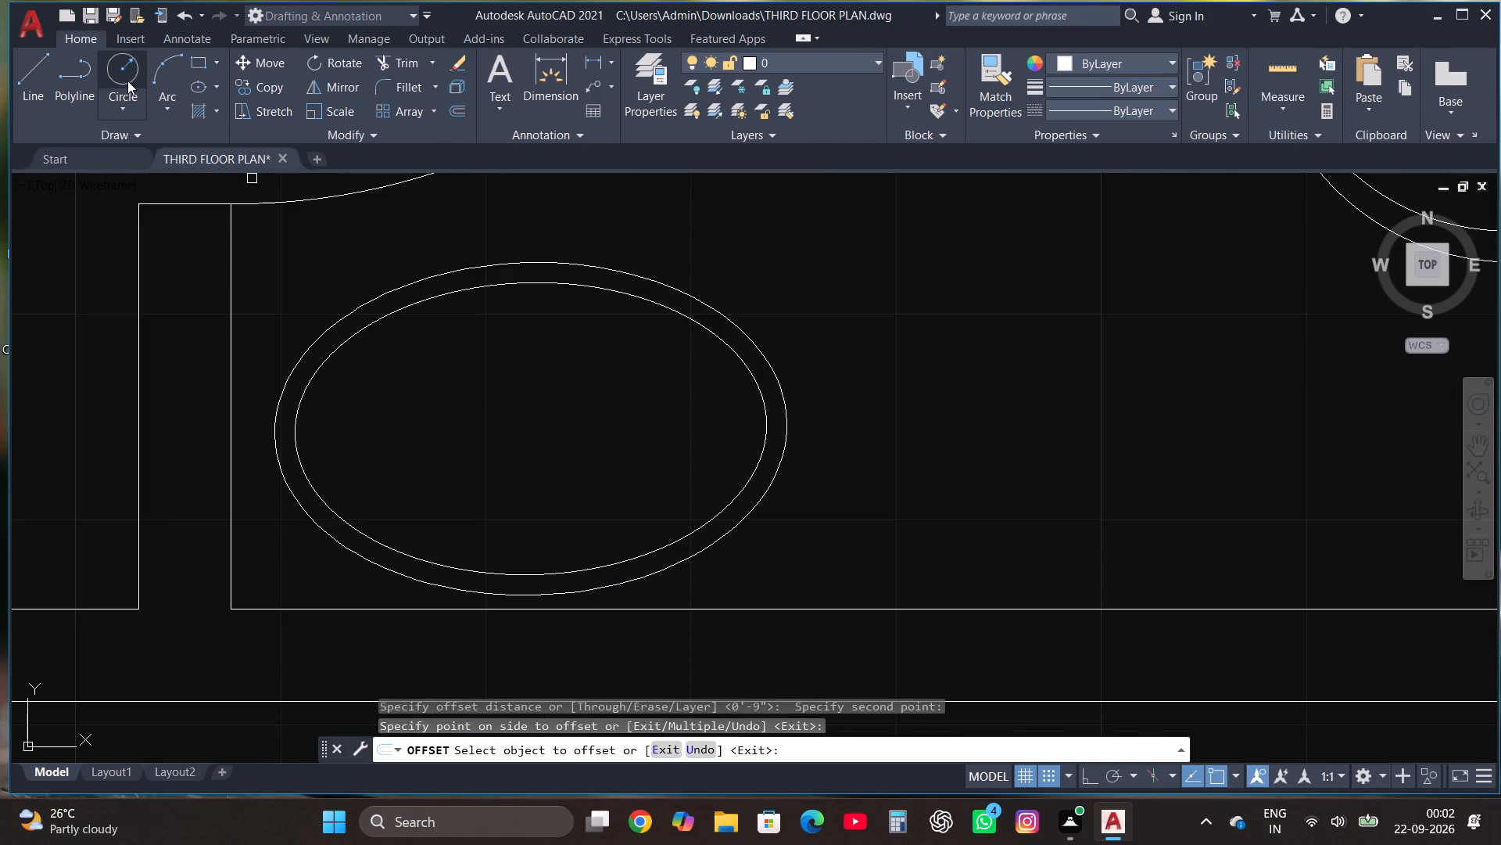
click(127, 81)
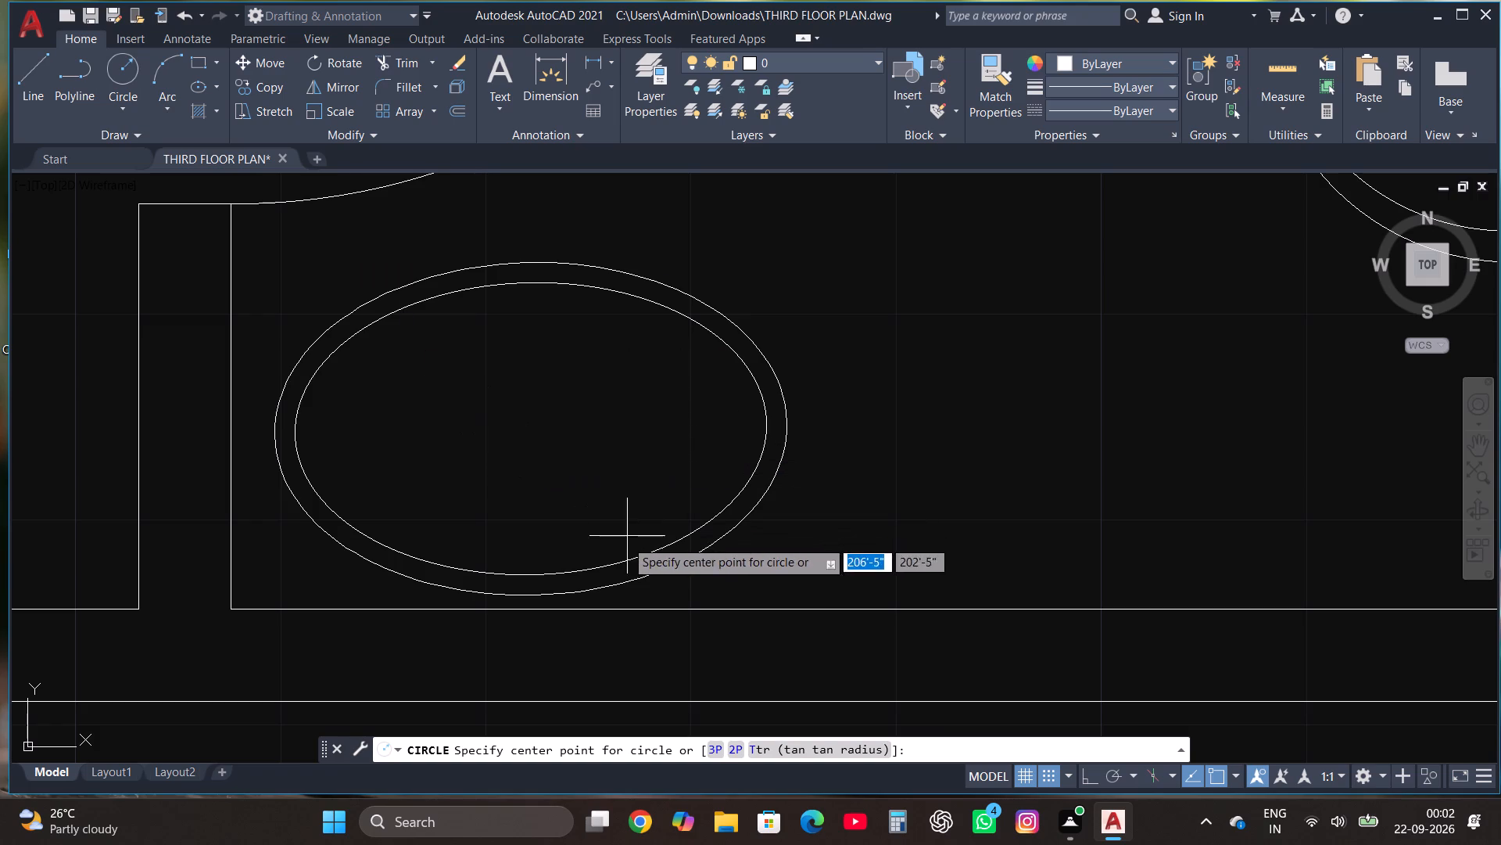
click(534, 556)
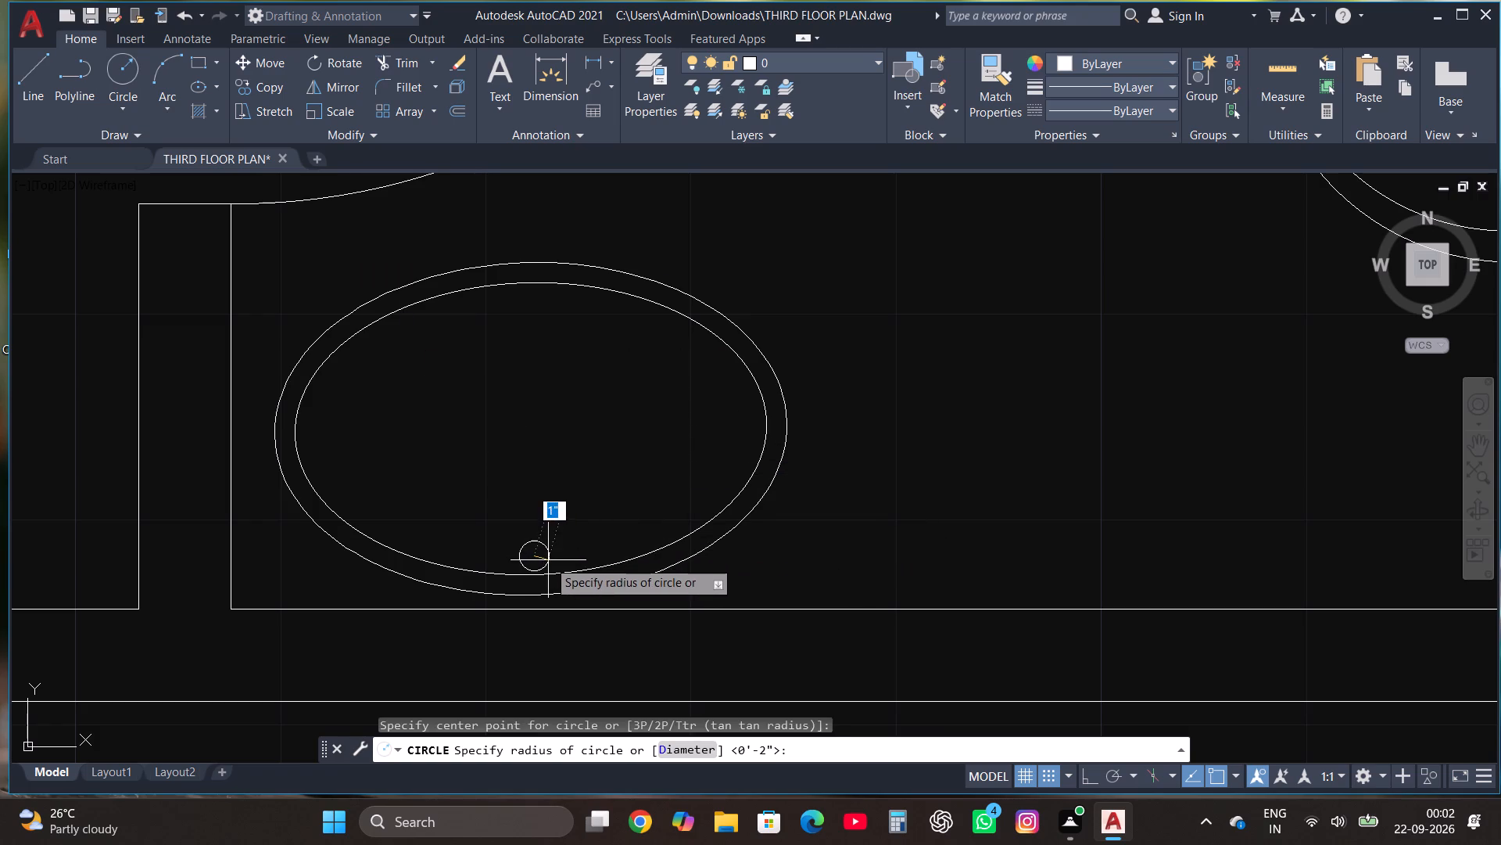
click(550, 562)
Move both basin ellipses and the drain circle south so the outer rim touches the upper bathroom's south wall.
scroll(704, 549, down, 2)
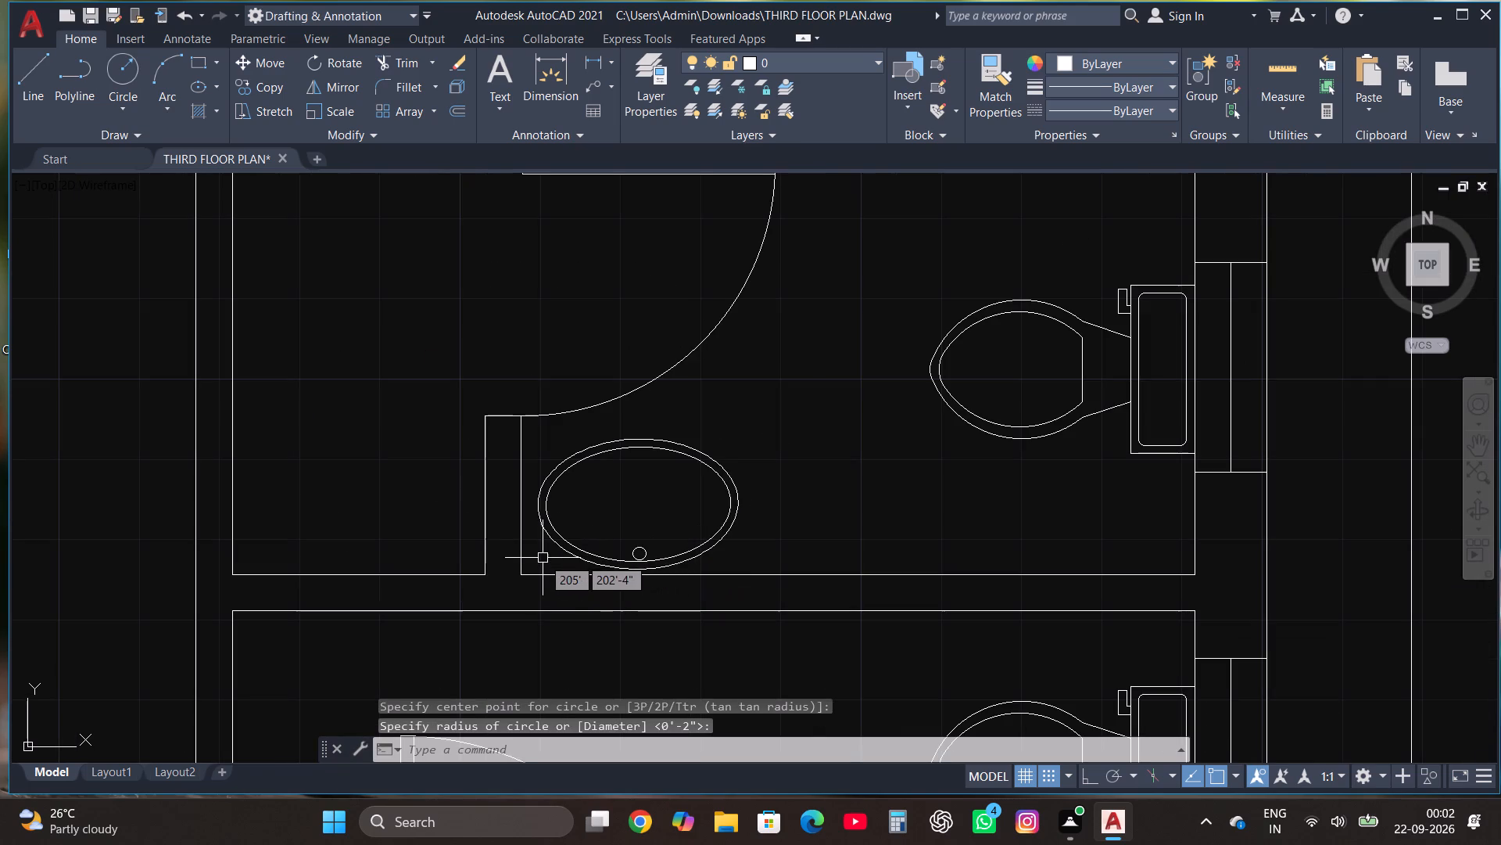
click(543, 559)
click(661, 467)
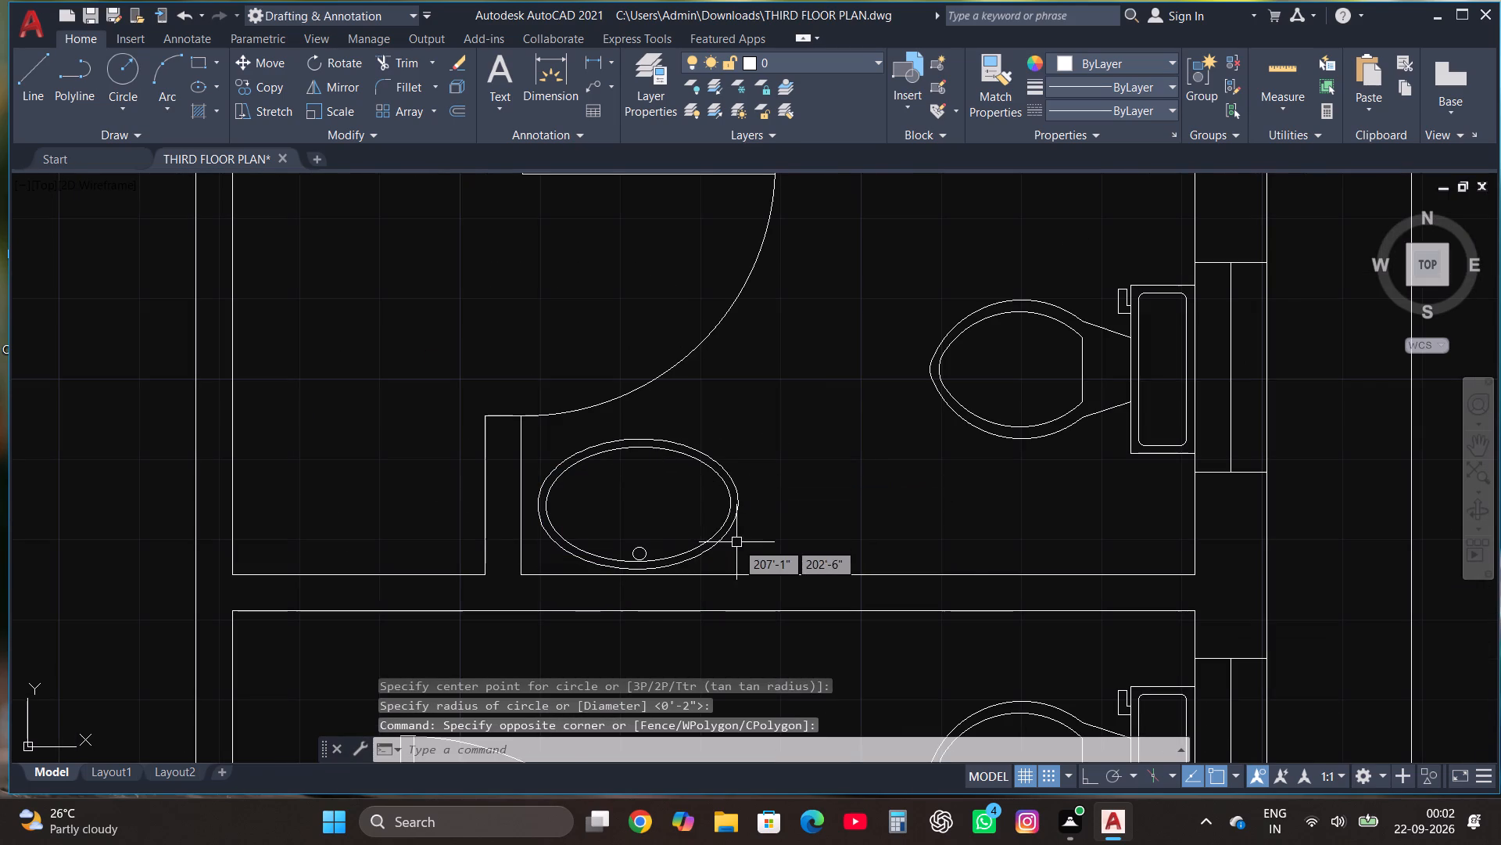
click(736, 542)
click(609, 484)
click(736, 550)
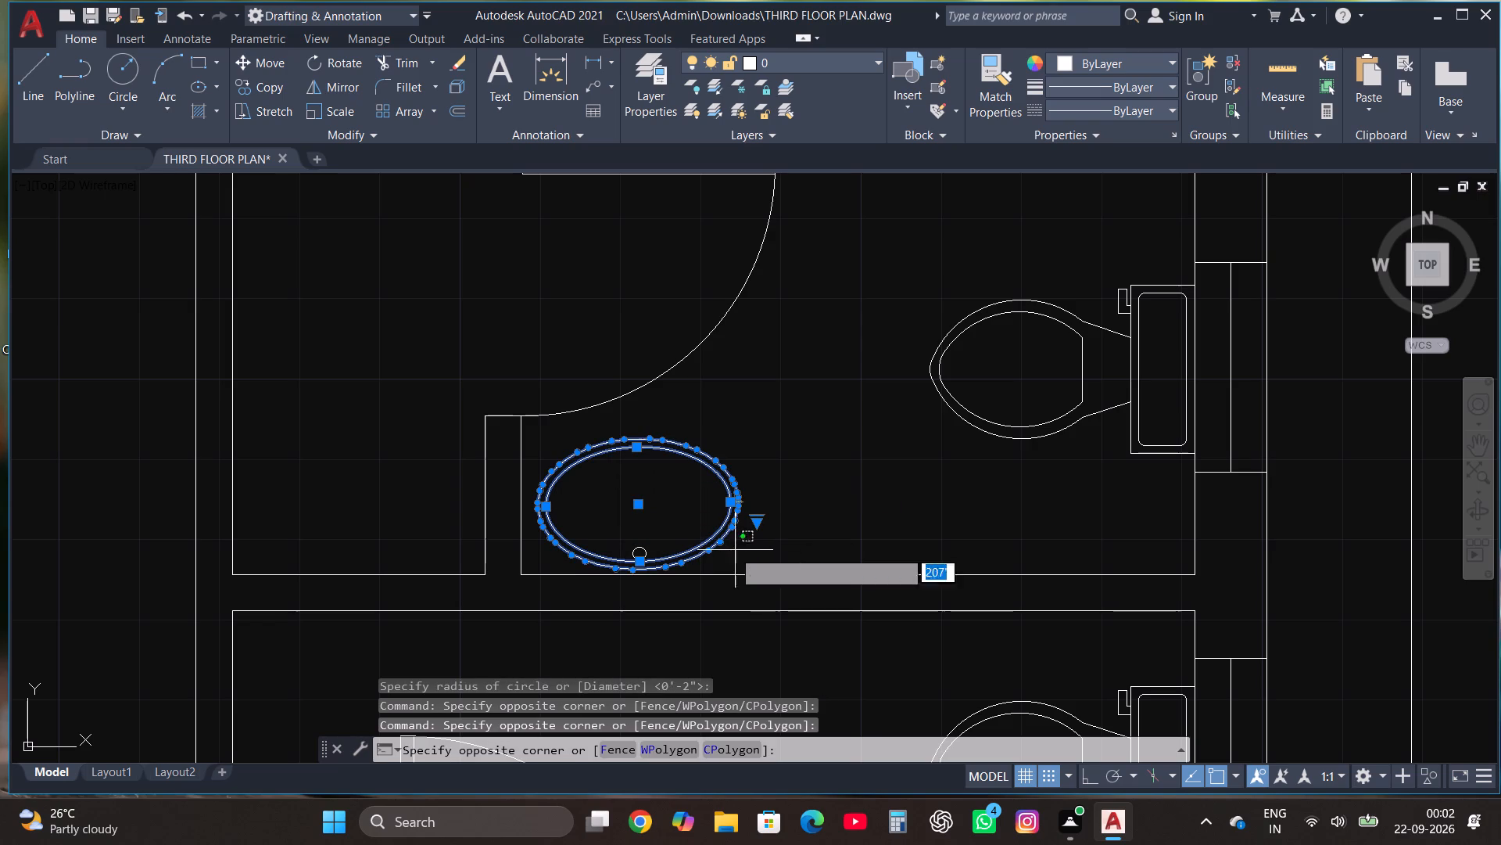
click(611, 523)
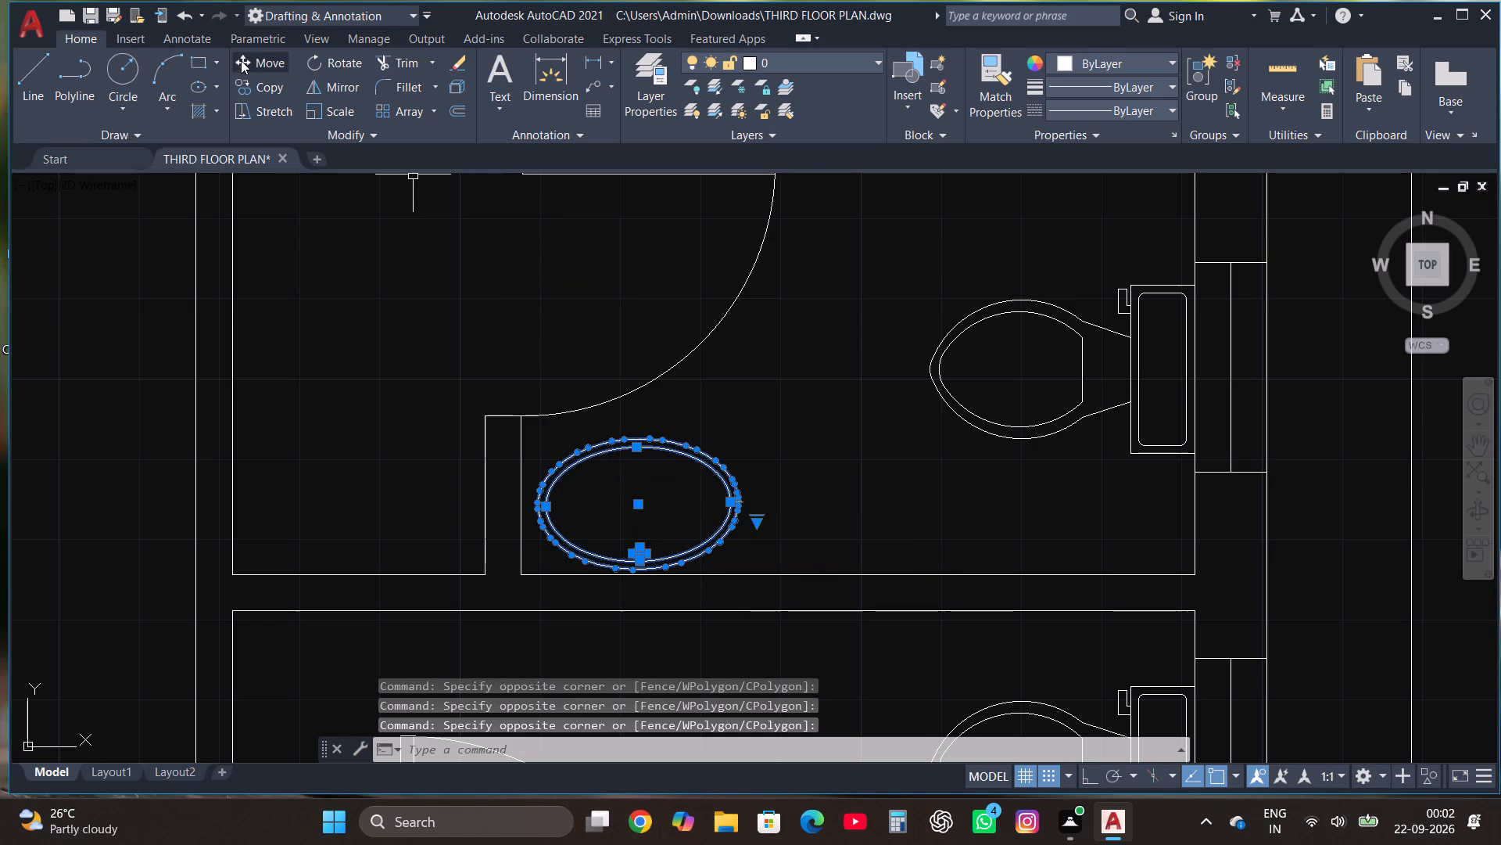
click(241, 60)
scroll(660, 579, up, 3)
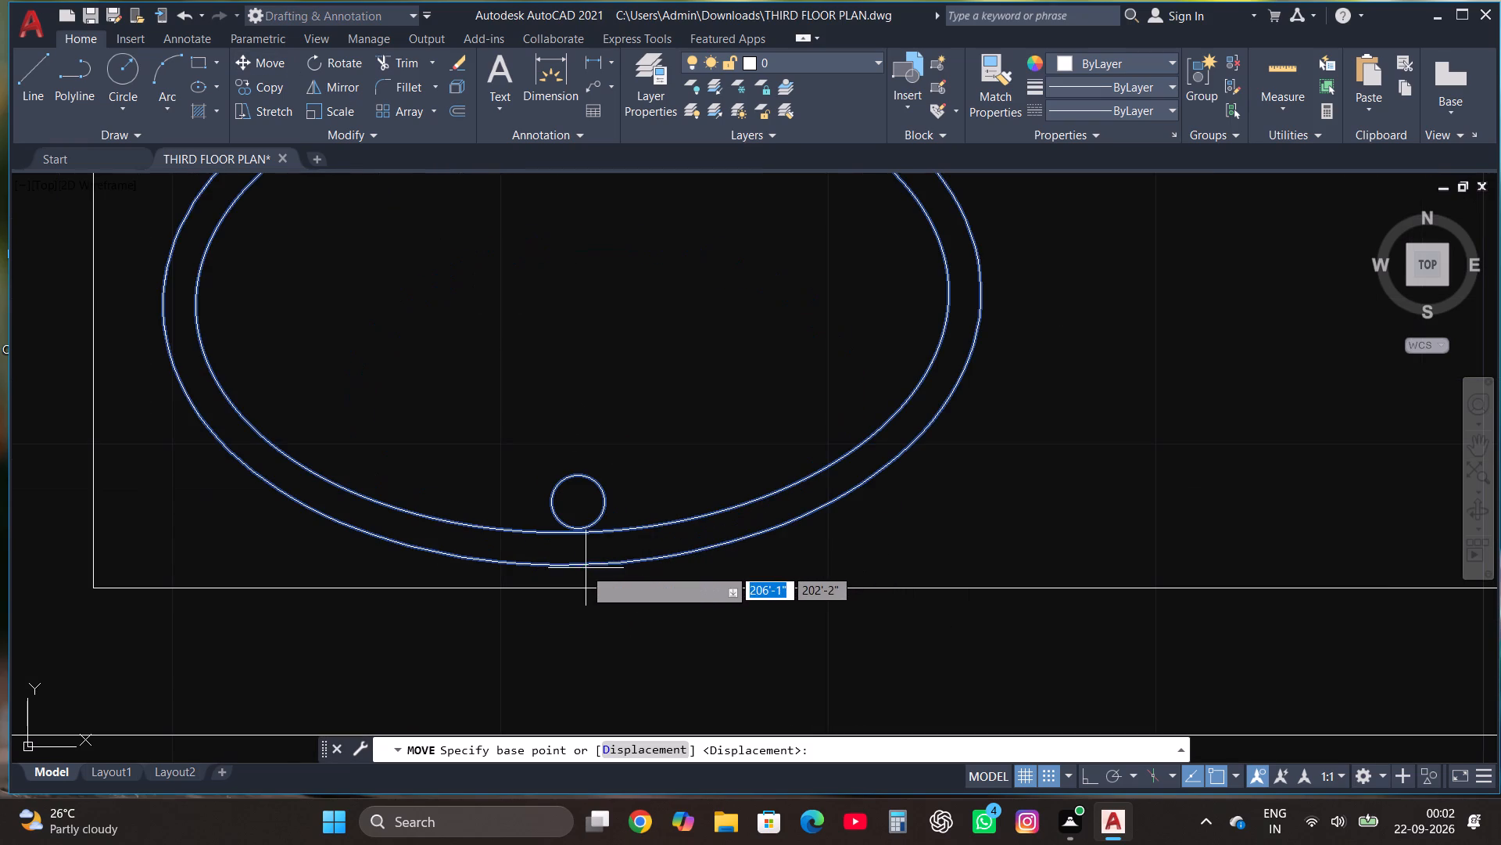
click(575, 566)
click(581, 587)
With snap off and Ortho on, draw a horizontal line from the short wall beside the basin westward, slightly past the west wall's inner face.
scroll(789, 527, down, 2)
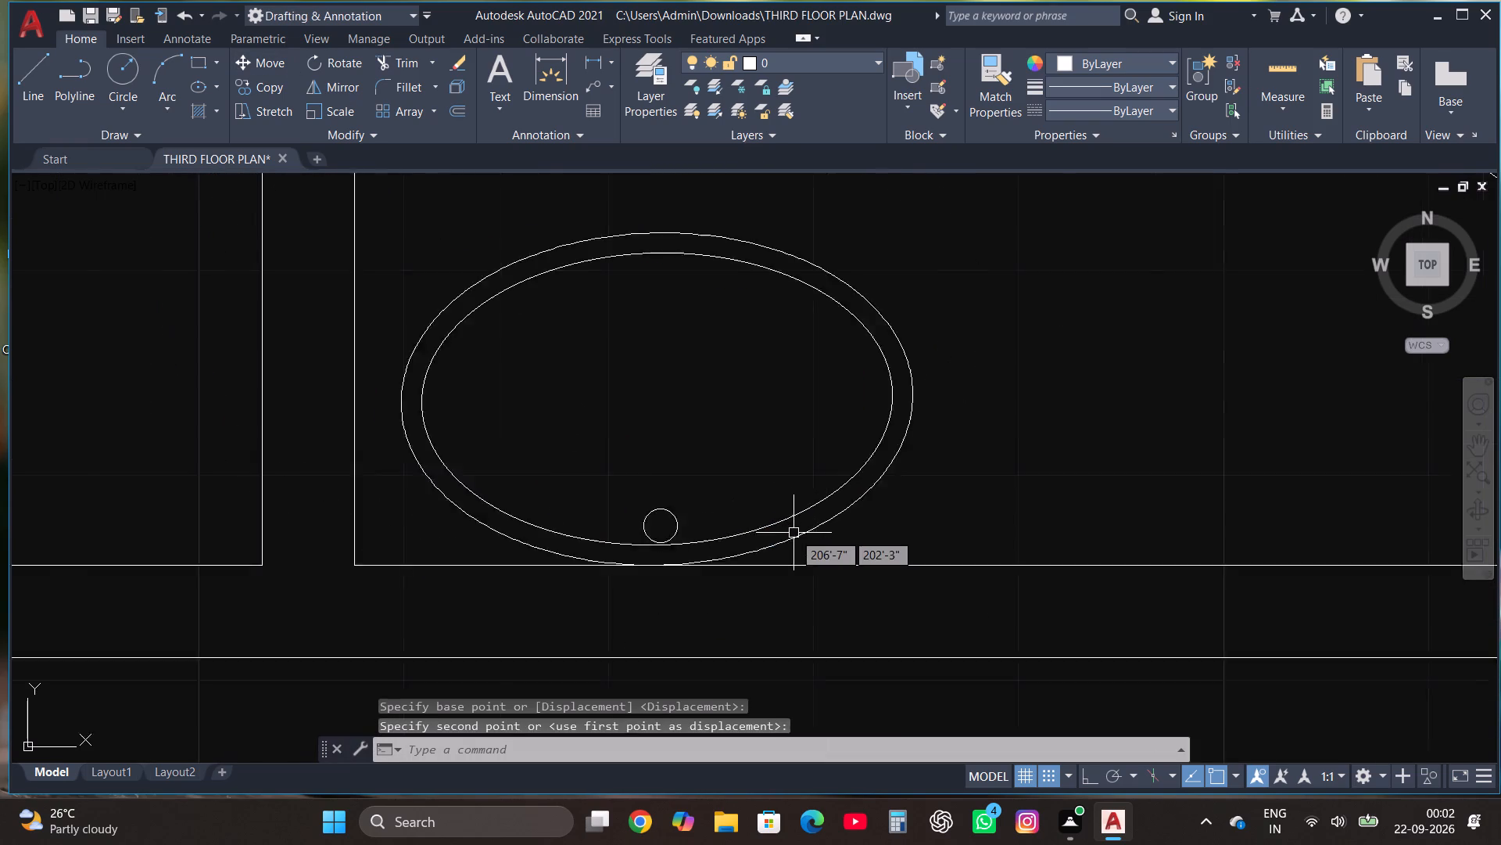
scroll(793, 533, down, 2)
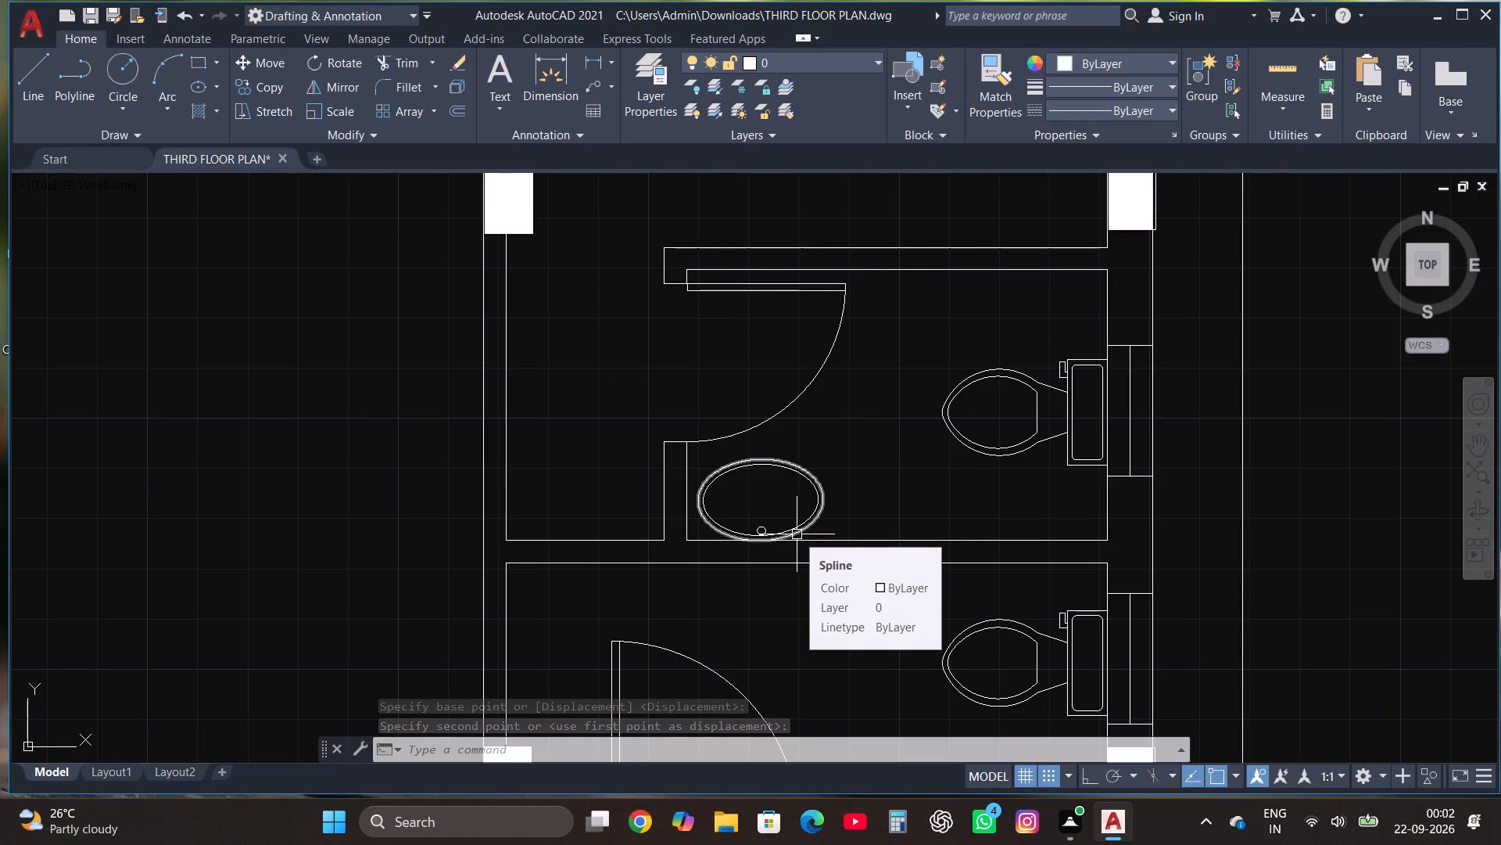
click(31, 75)
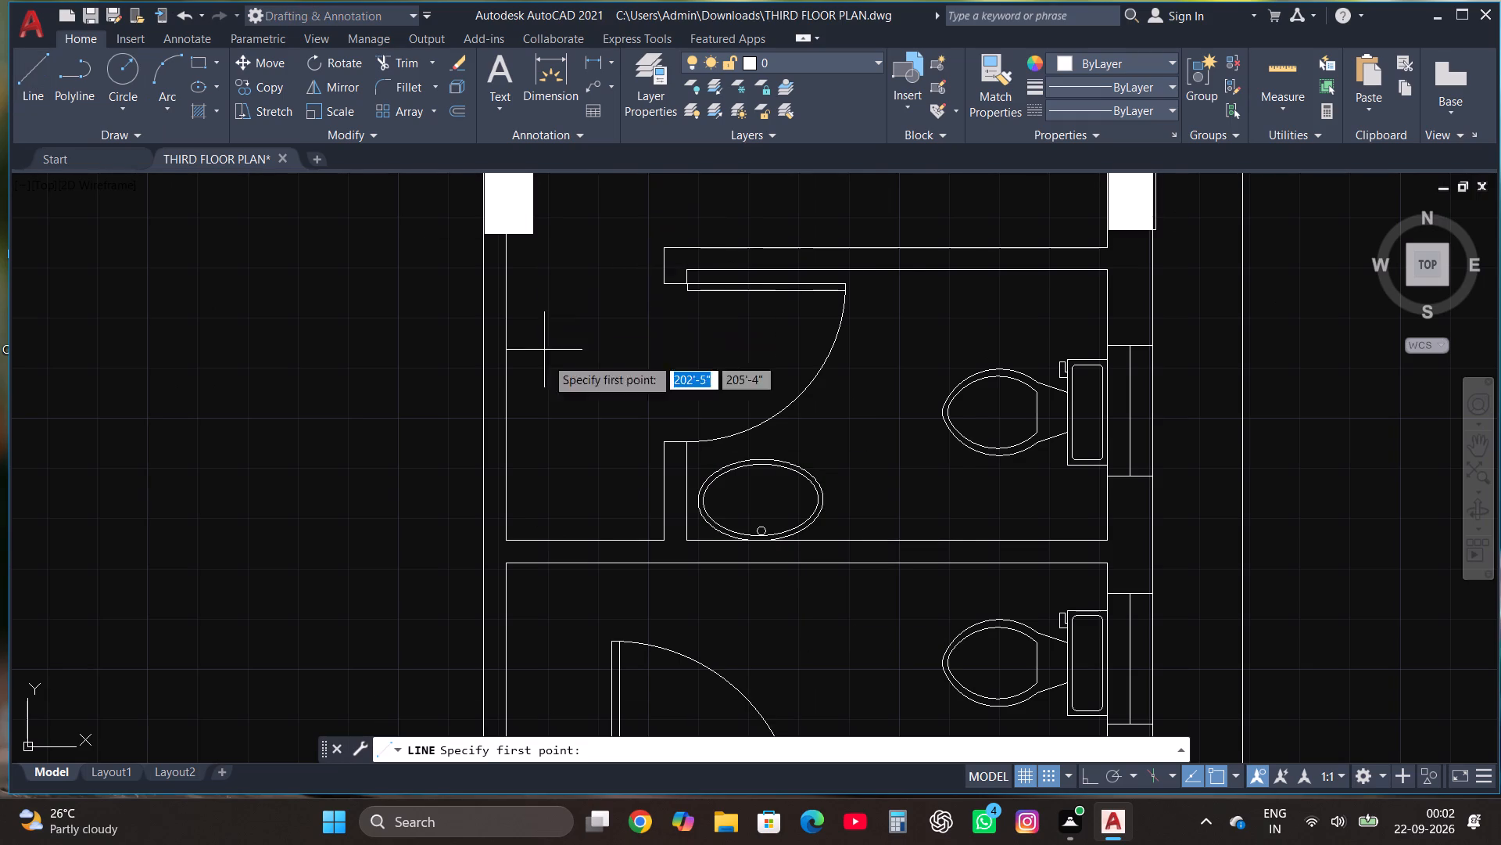
scroll(617, 426, up, 1)
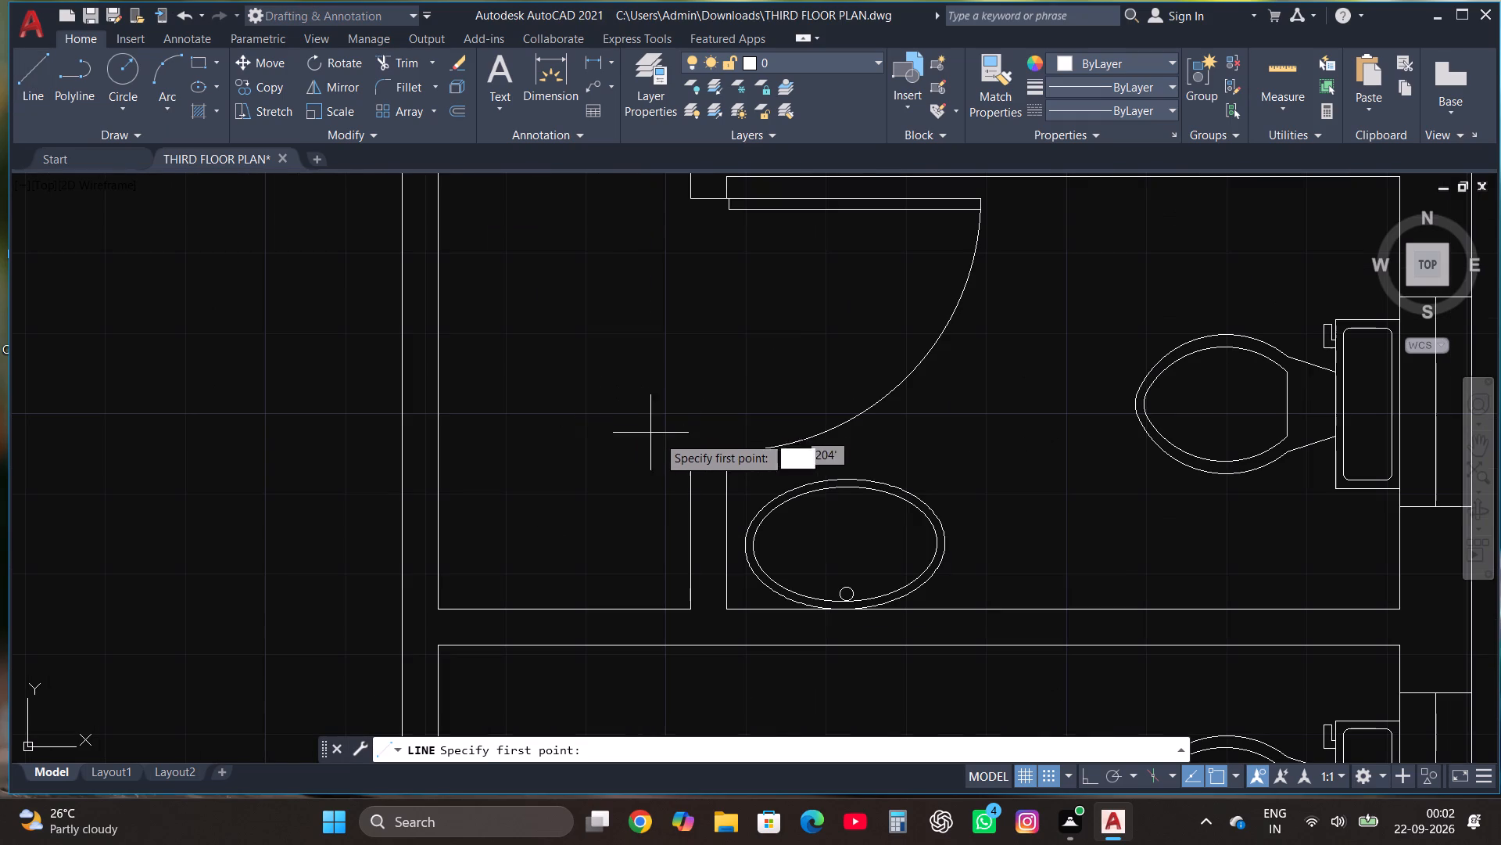
click(690, 458)
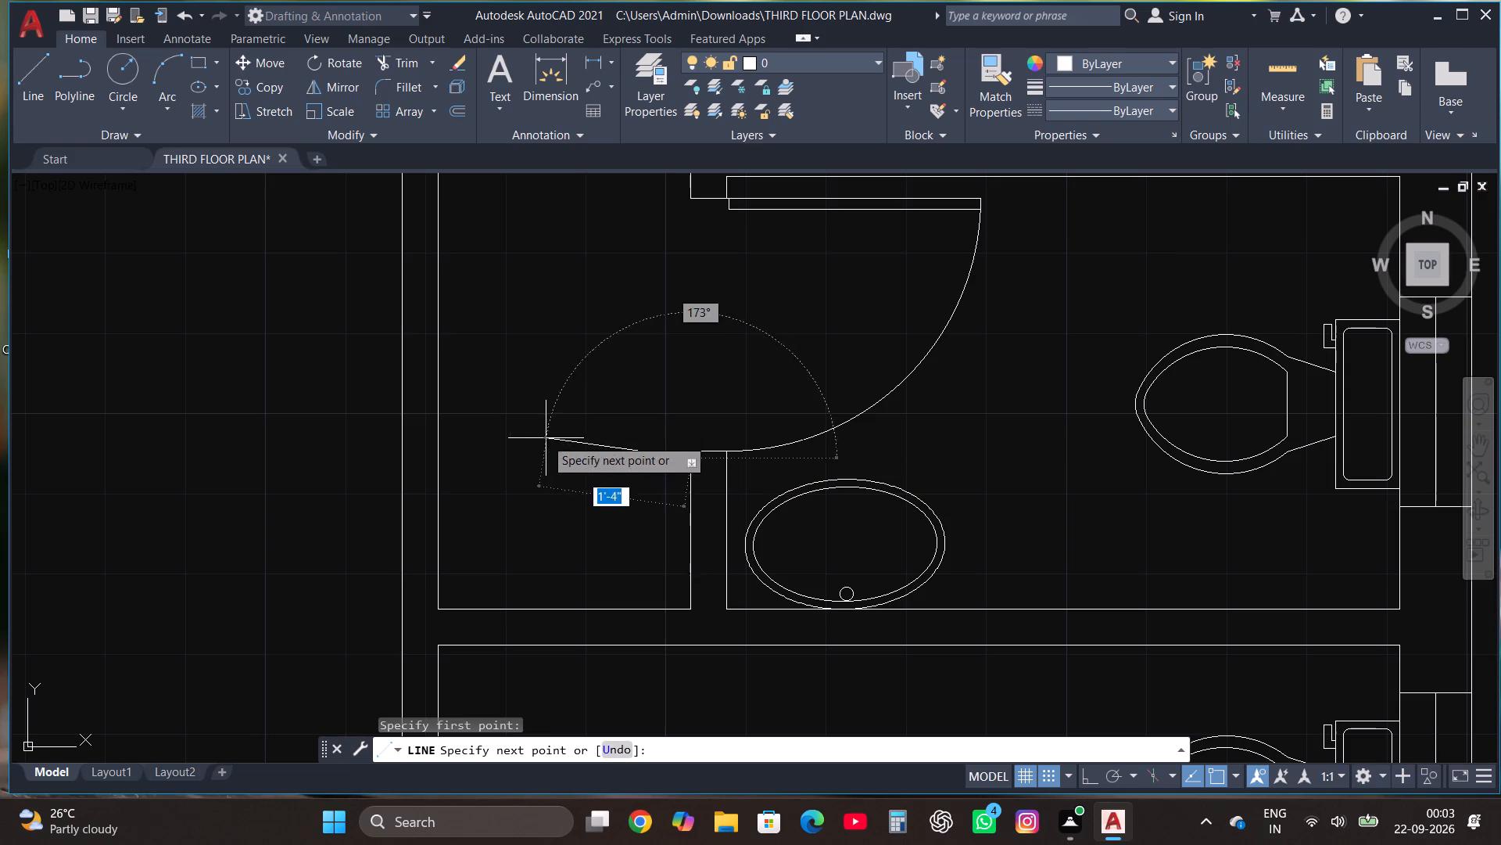
key(7)
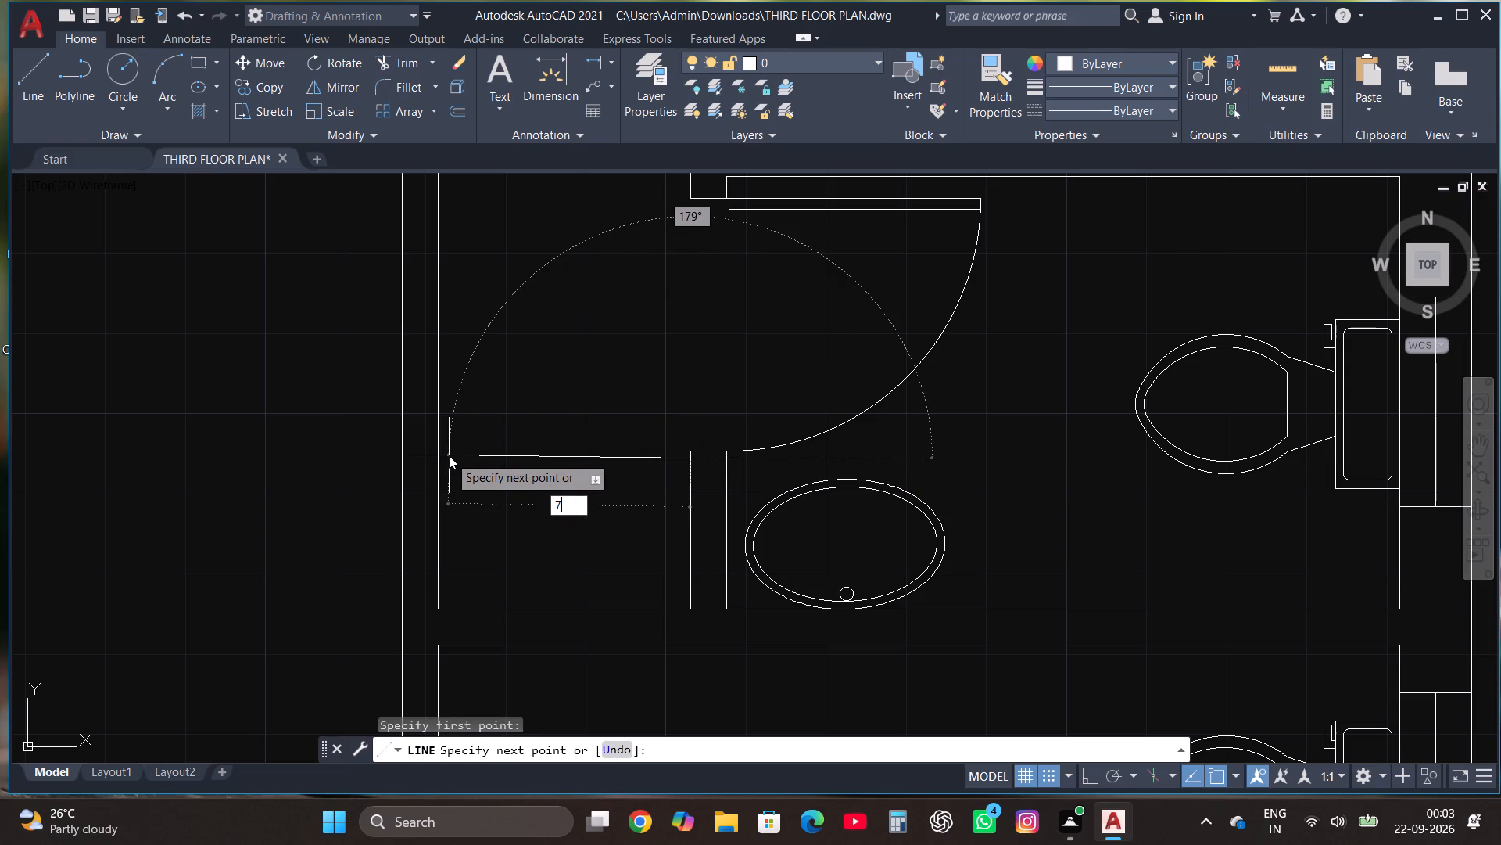
text(68)
key(9)
key(Escape)
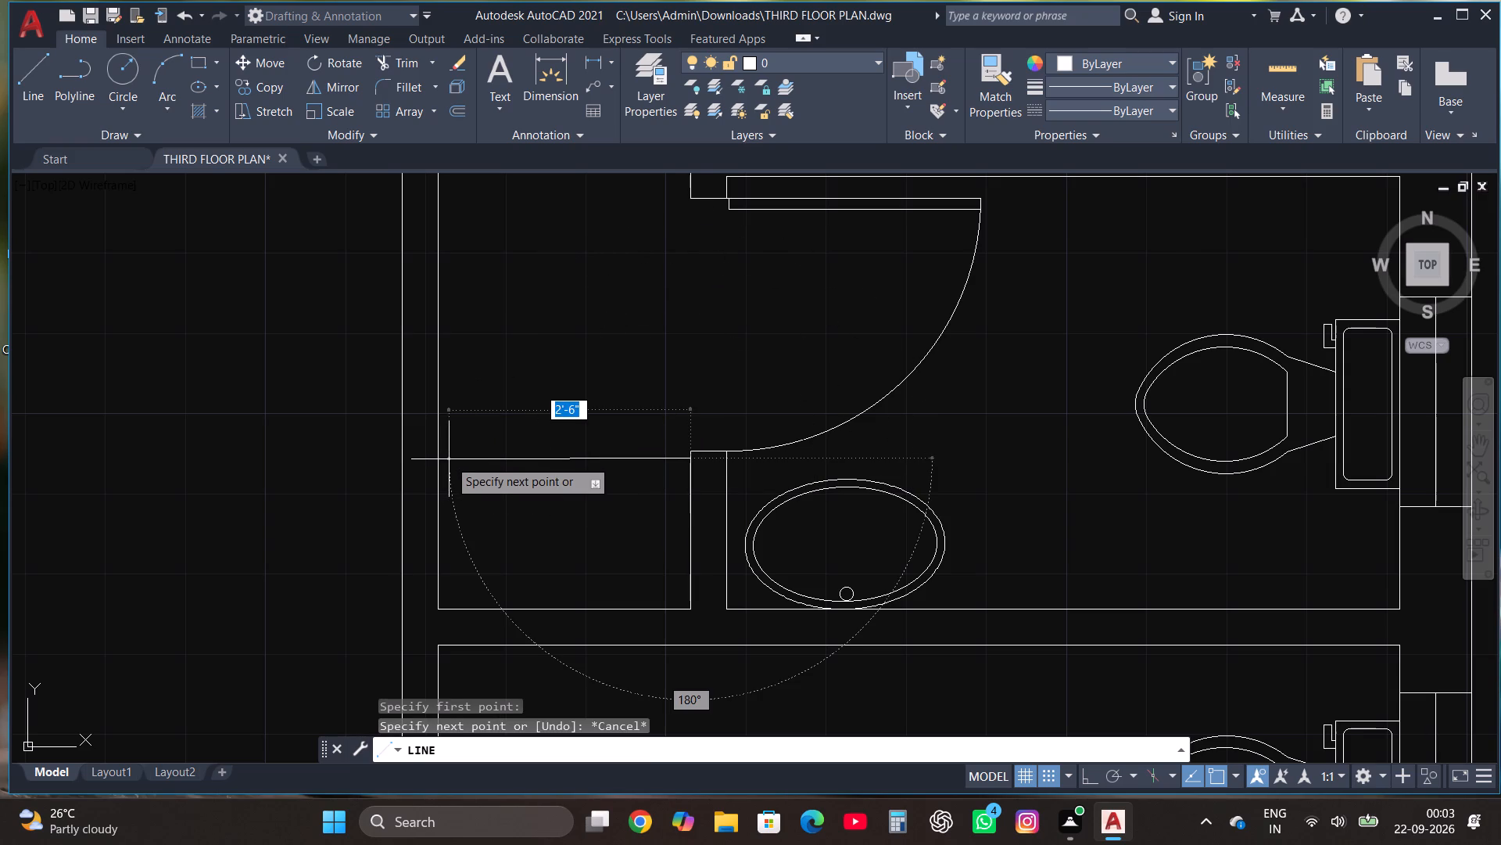
key(F9)
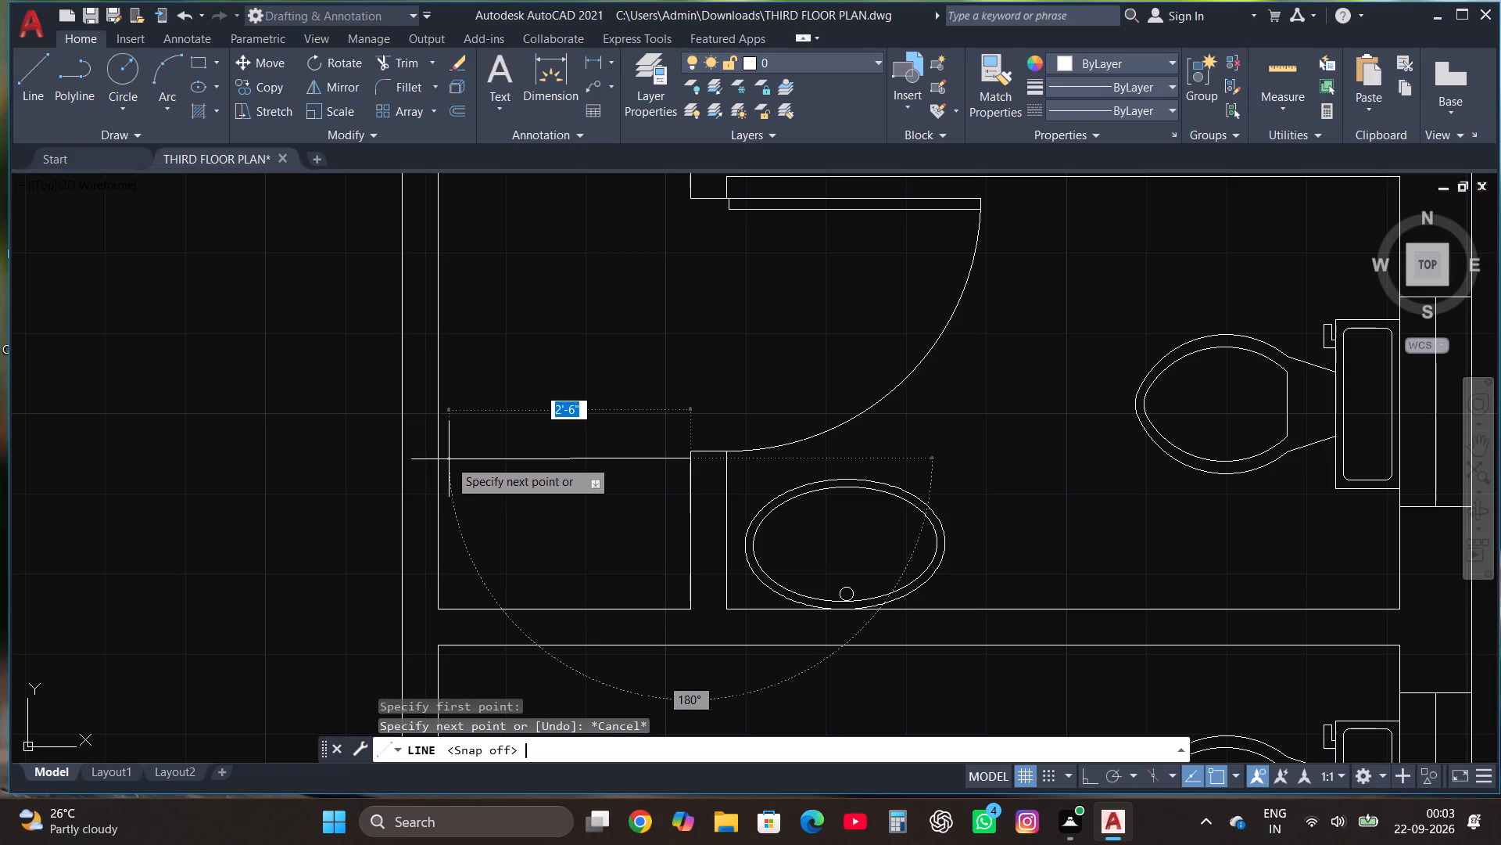
key(F10)
key(F8)
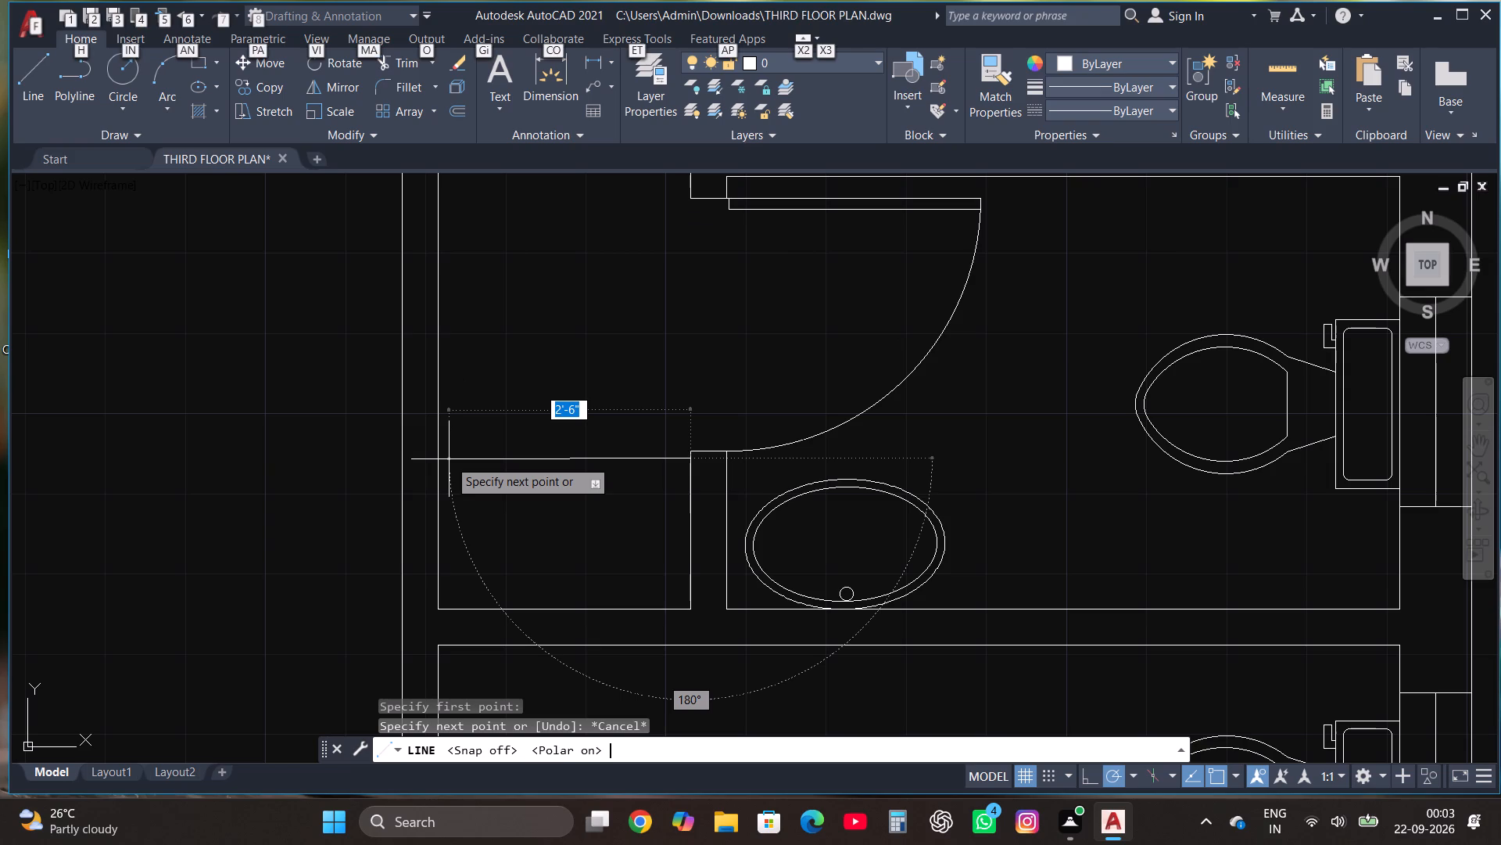
key(F9)
key(F10)
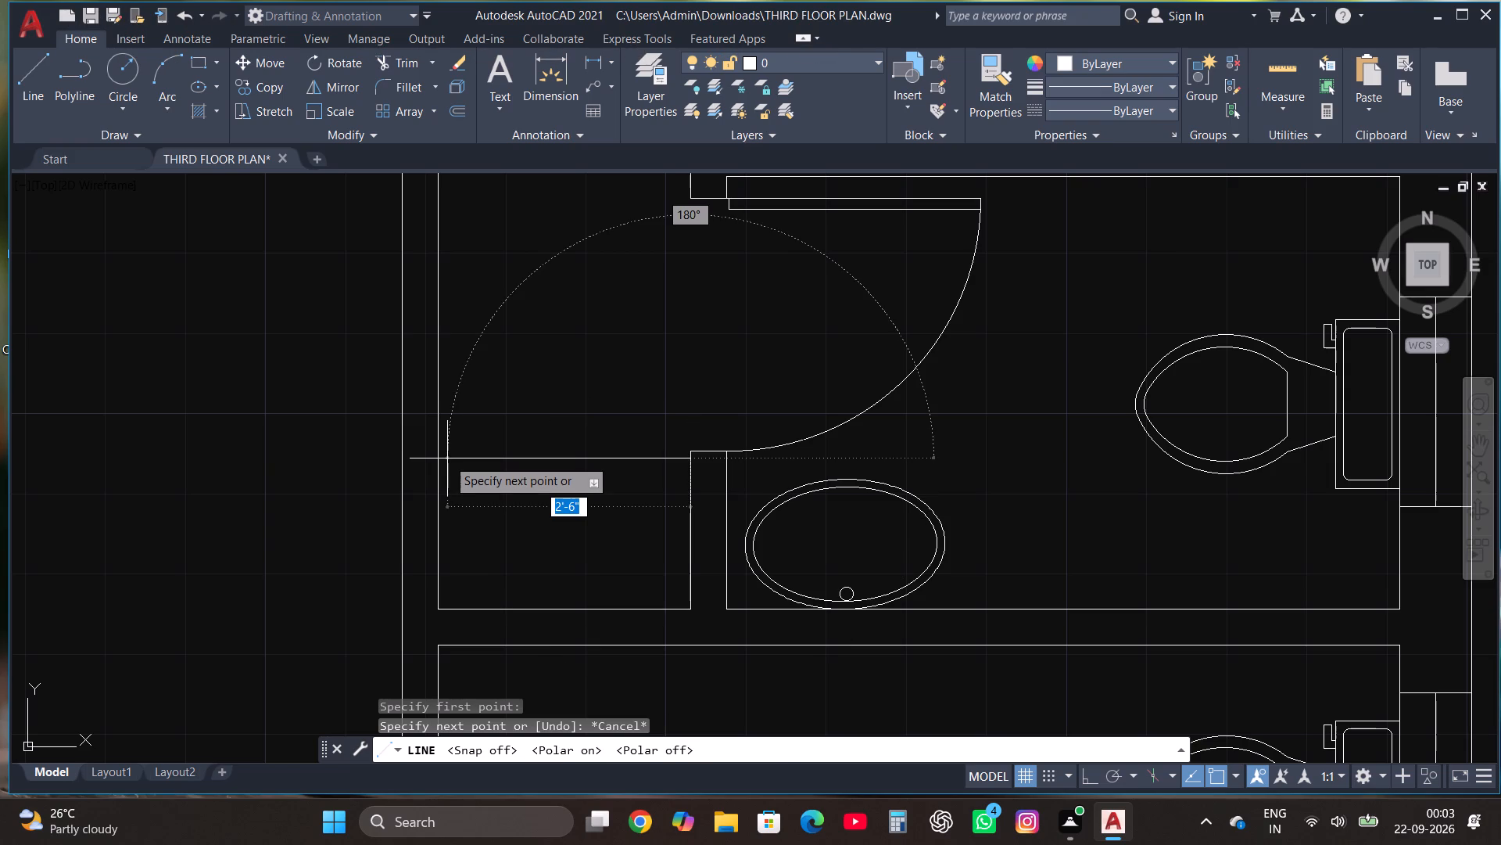
key(F8)
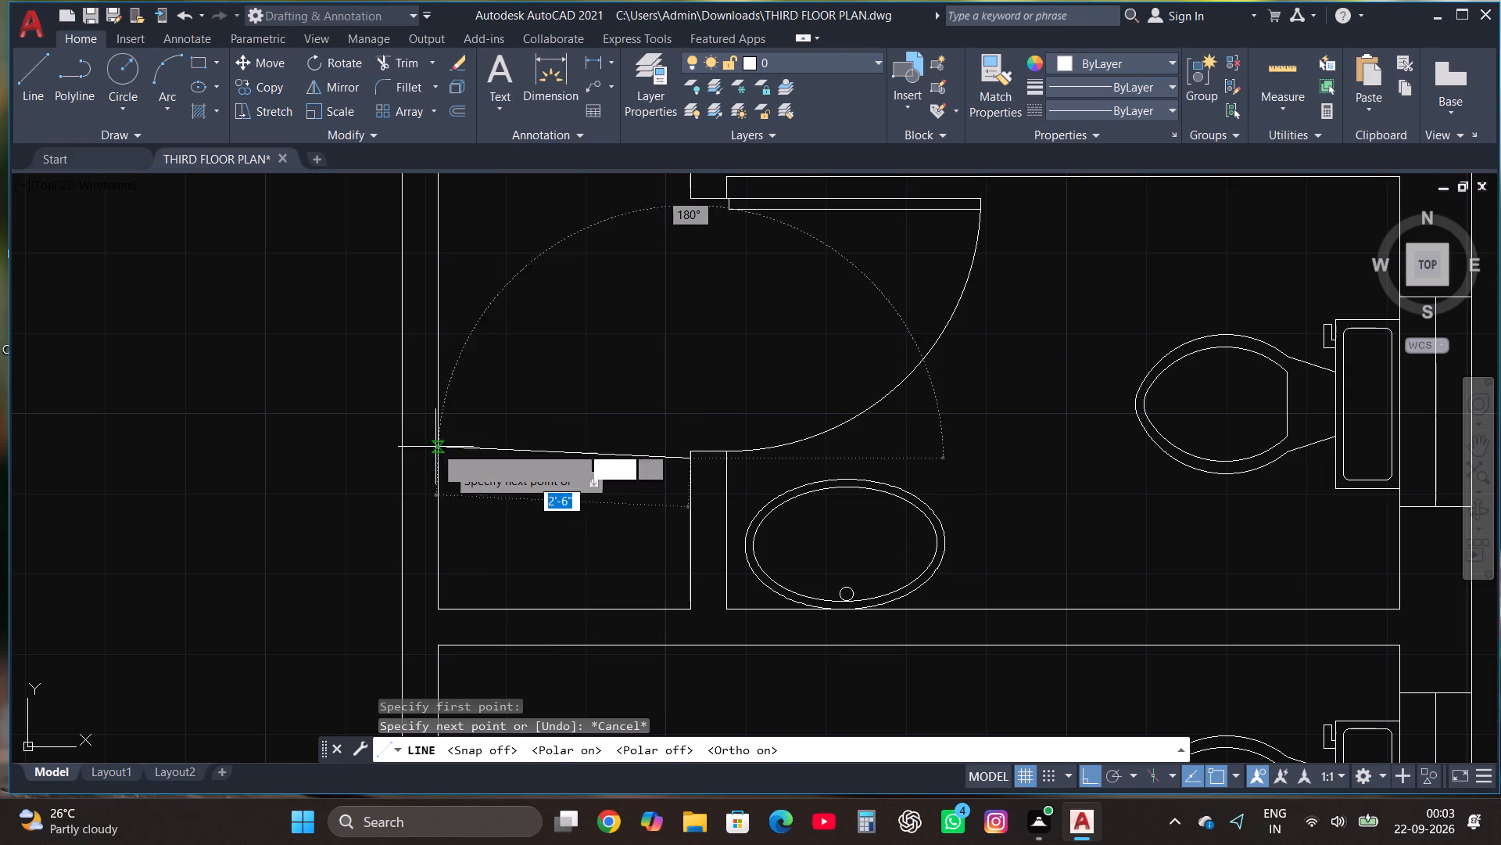
click(425, 458)
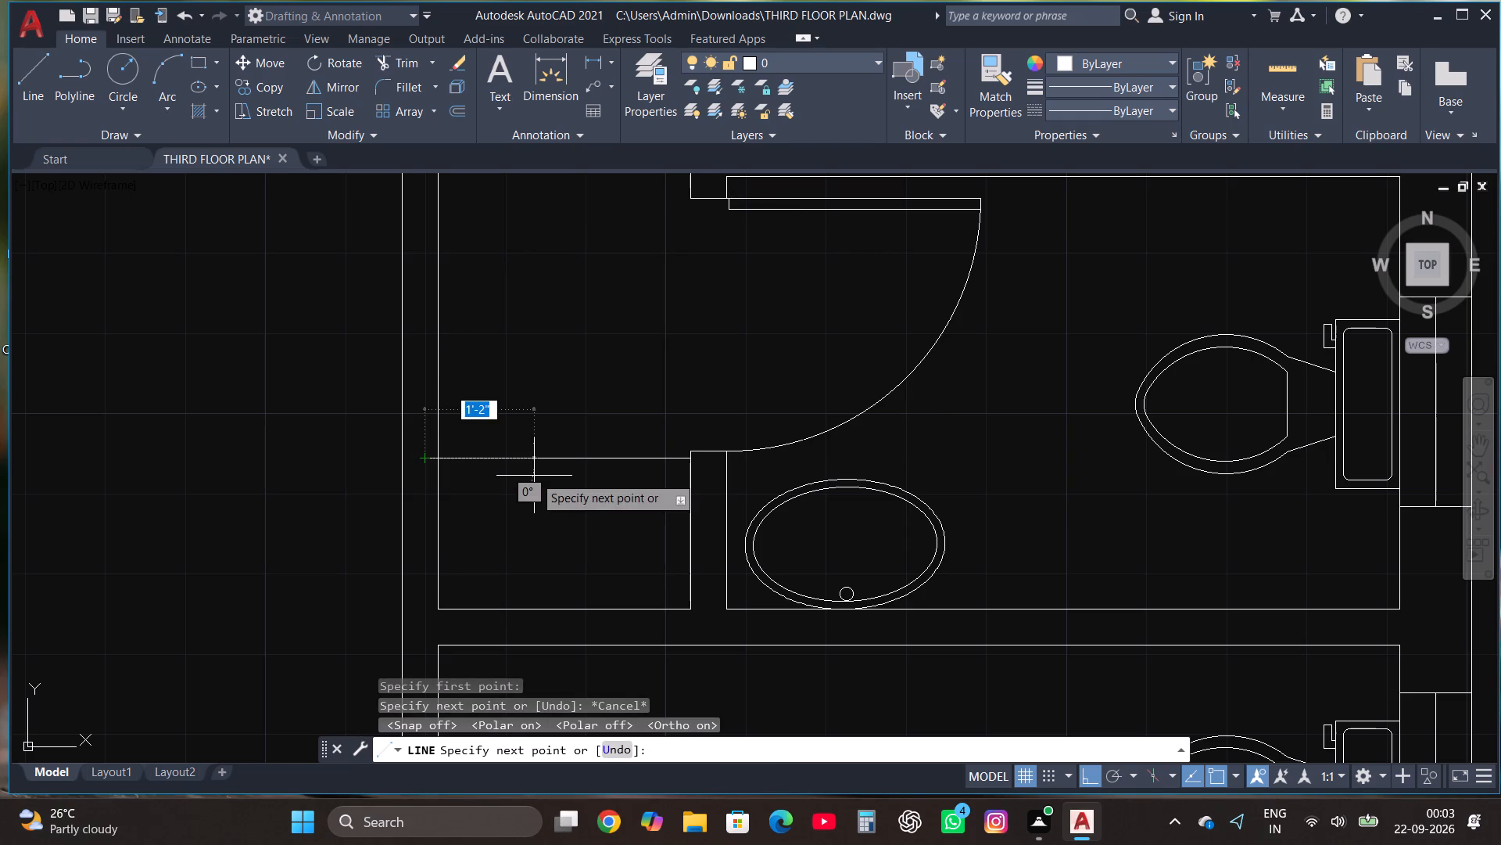
key(Escape)
Trim the overhanging west end of the new horizontal line at the west wall's inner face.
click(421, 63)
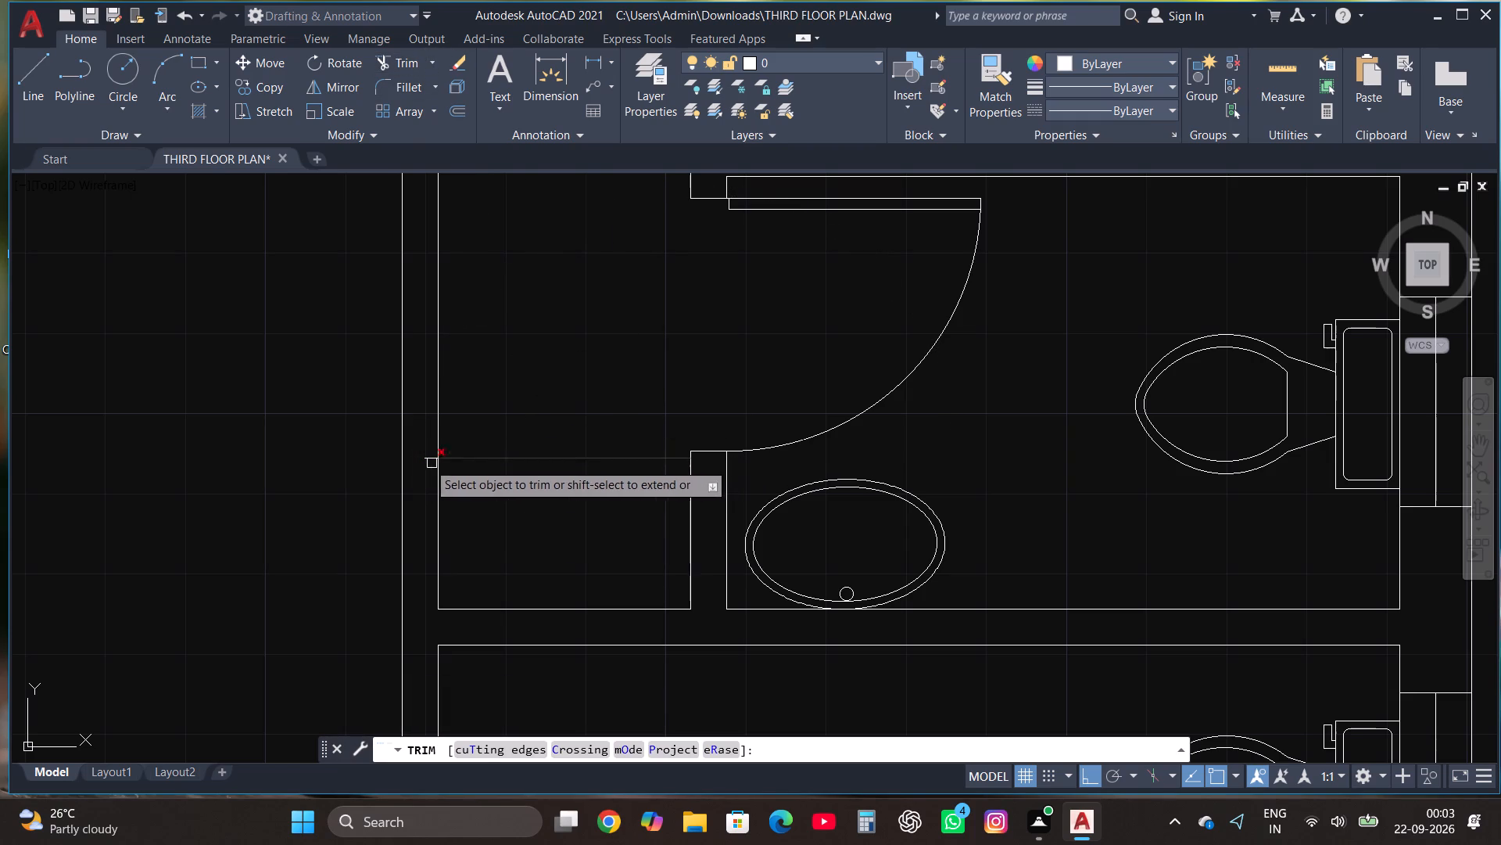
click(424, 461)
key(Escape)
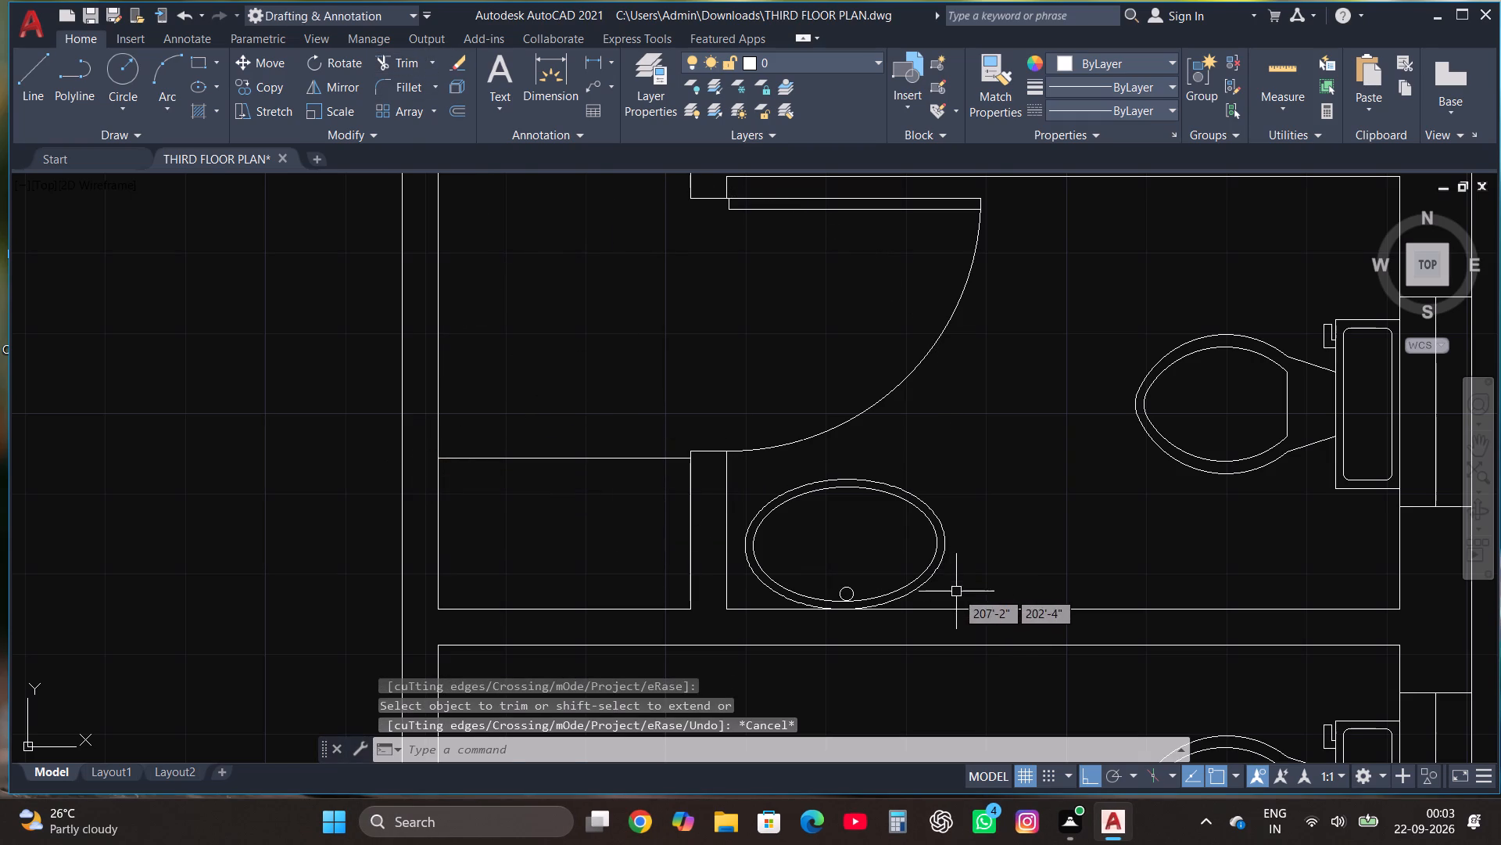
Copy the upper bathroom's basin with its drain about 2'-10" west into the recess beyond the short wall.
click(956, 592)
click(809, 526)
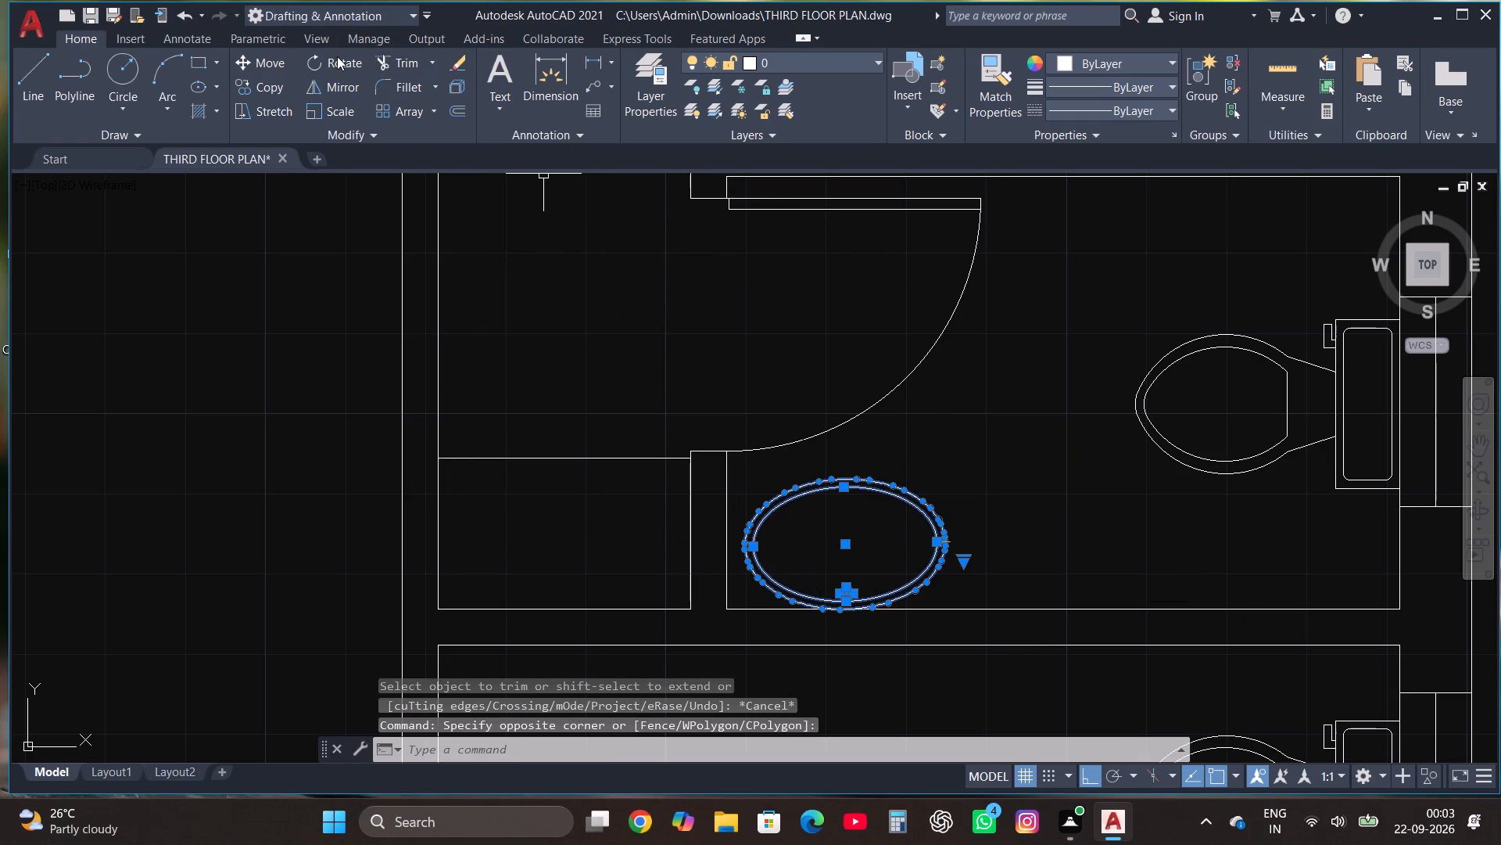
click(273, 90)
click(847, 545)
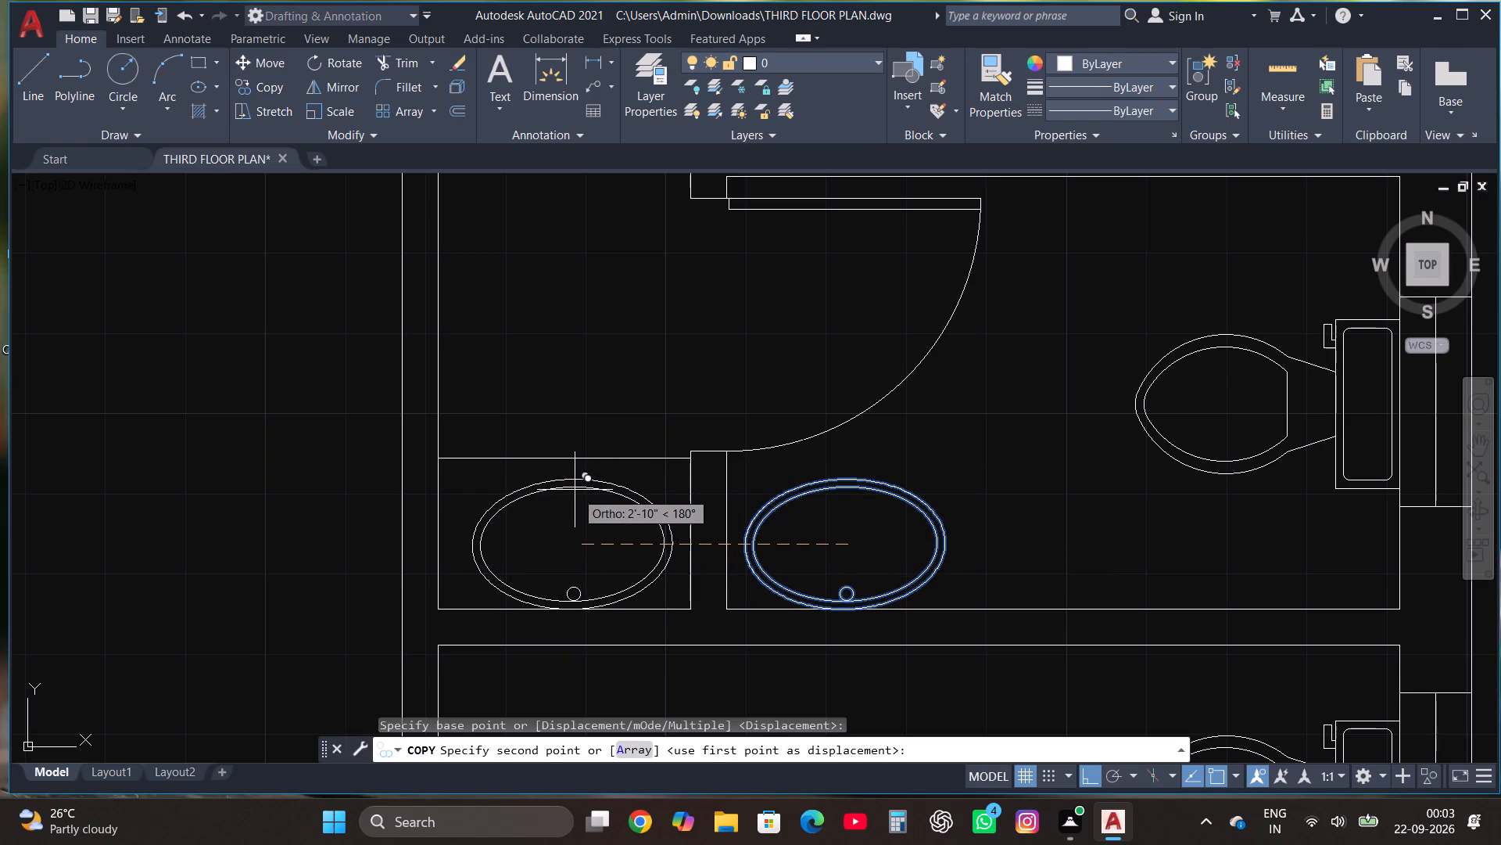
click(567, 487)
Copy the upper bathroom's basin and drain straight south into the lower bathroom, just below its north wall.
scroll(729, 224, down, 2)
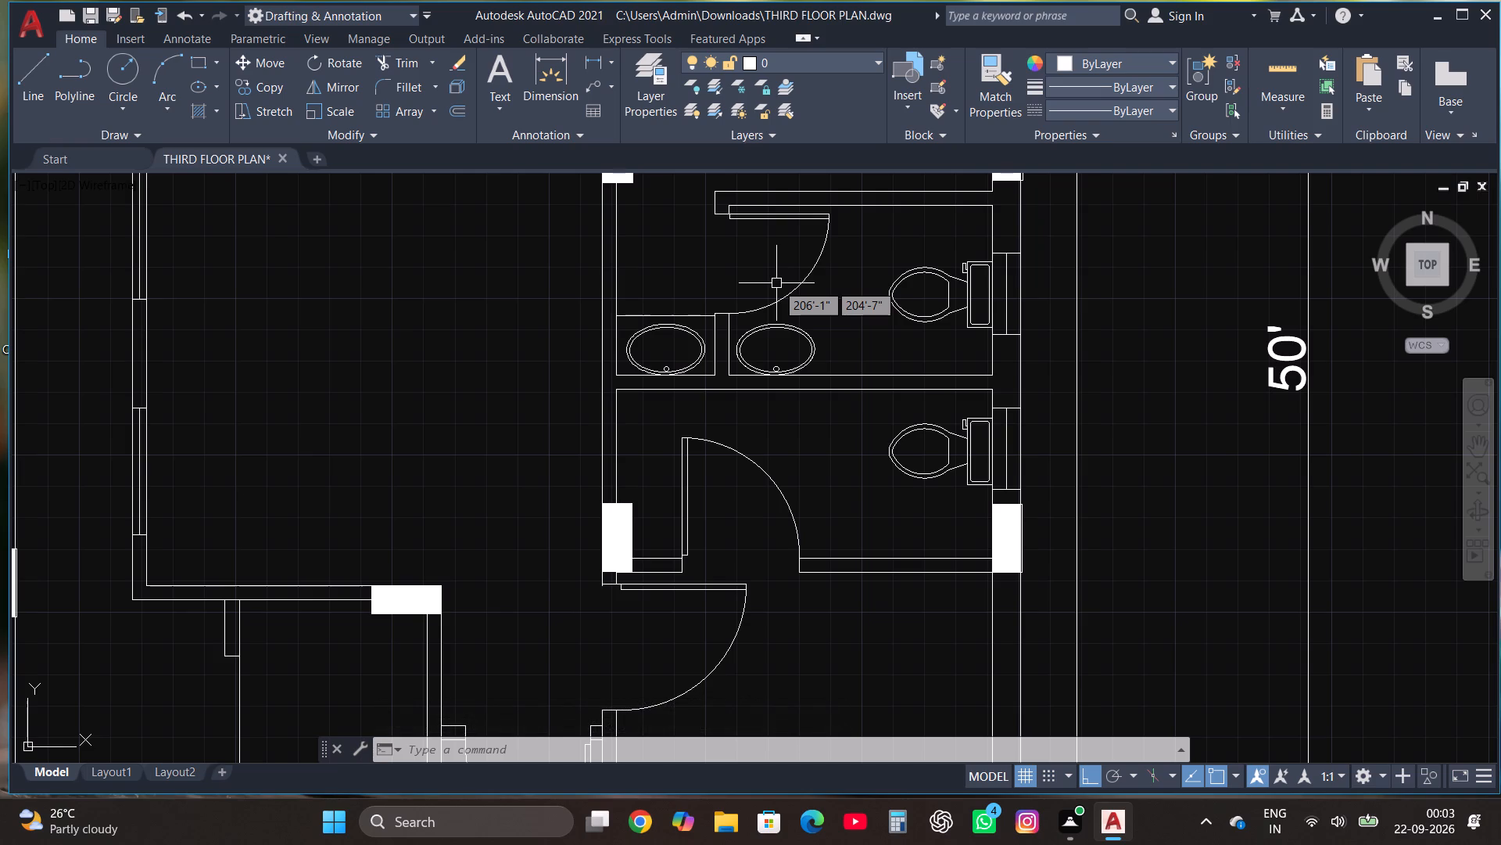
scroll(776, 283, up, 1)
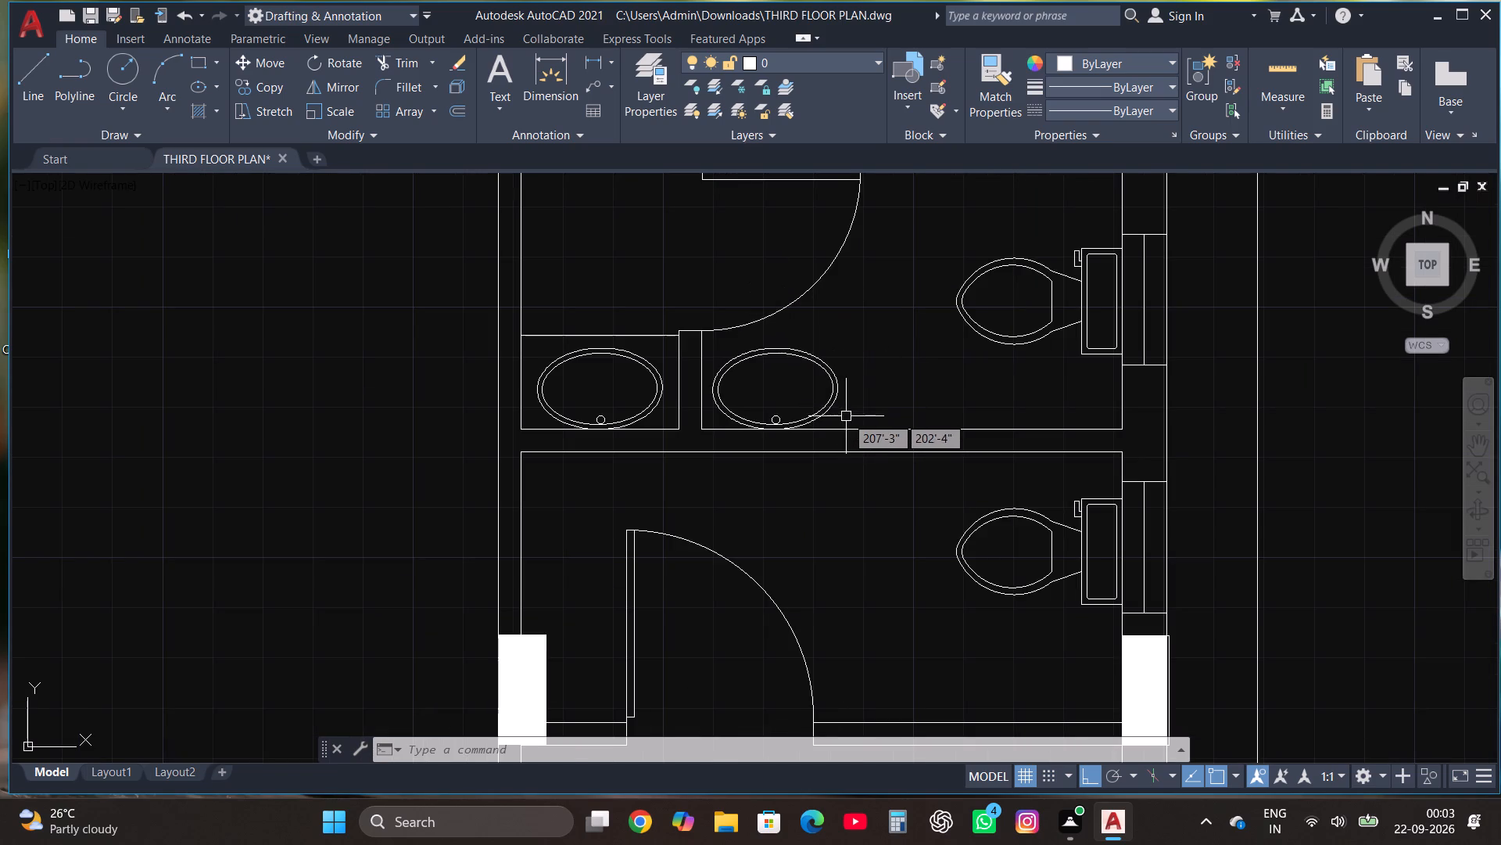
click(846, 416)
click(769, 395)
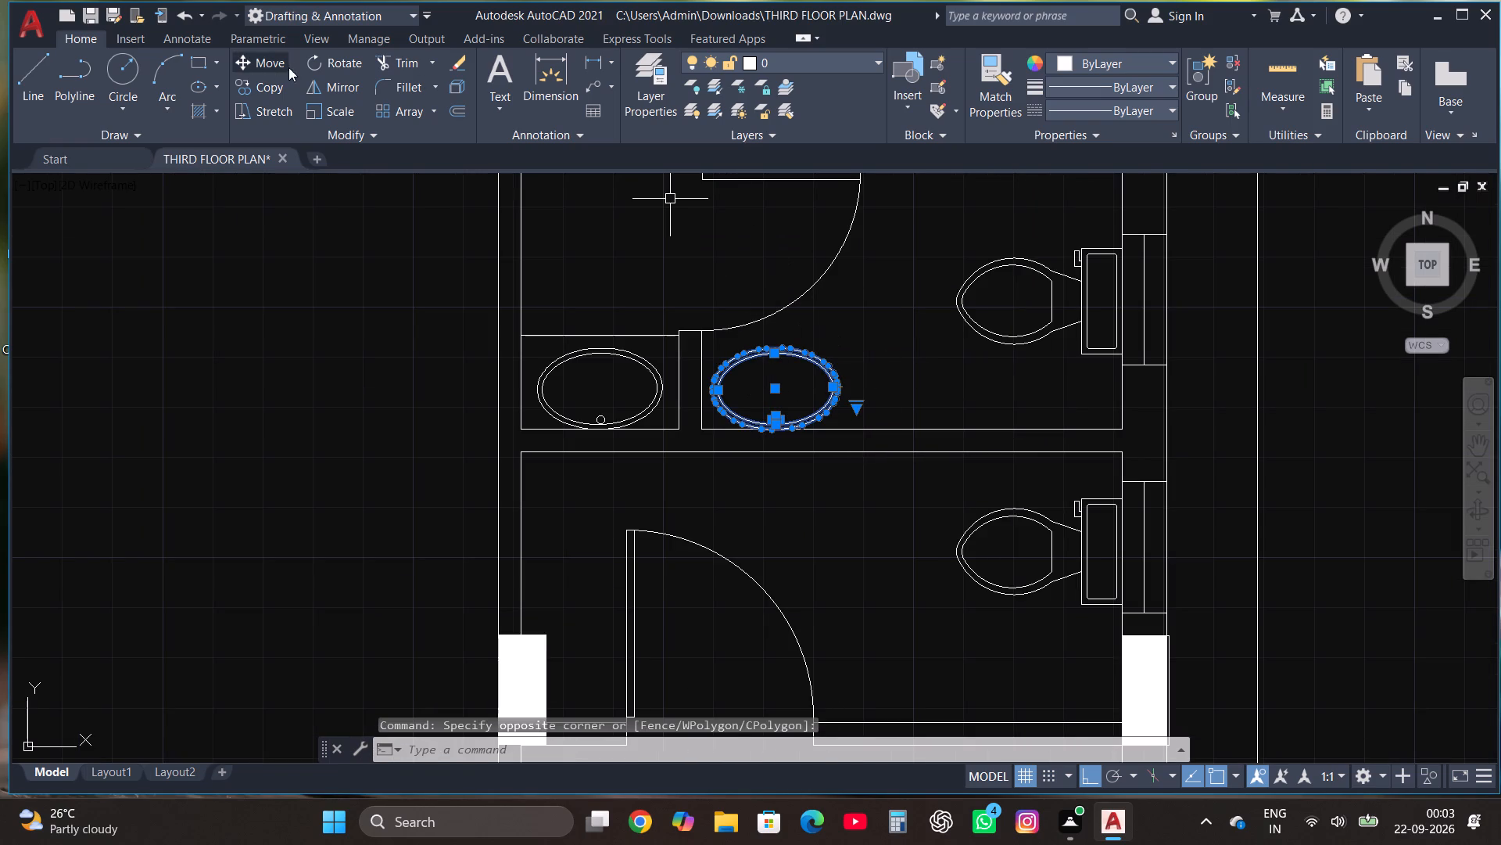
click(270, 84)
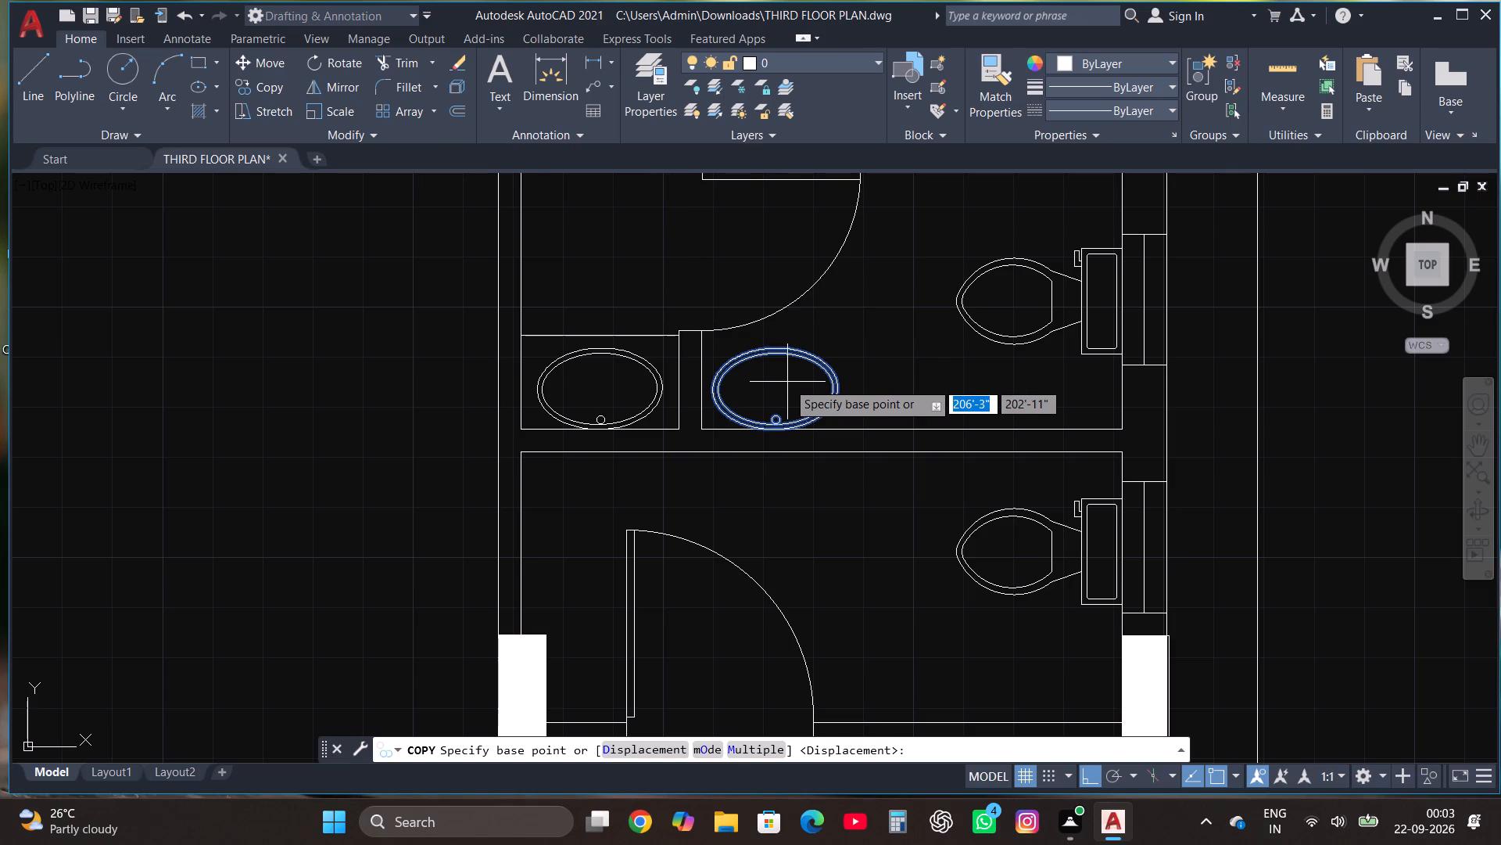
click(796, 388)
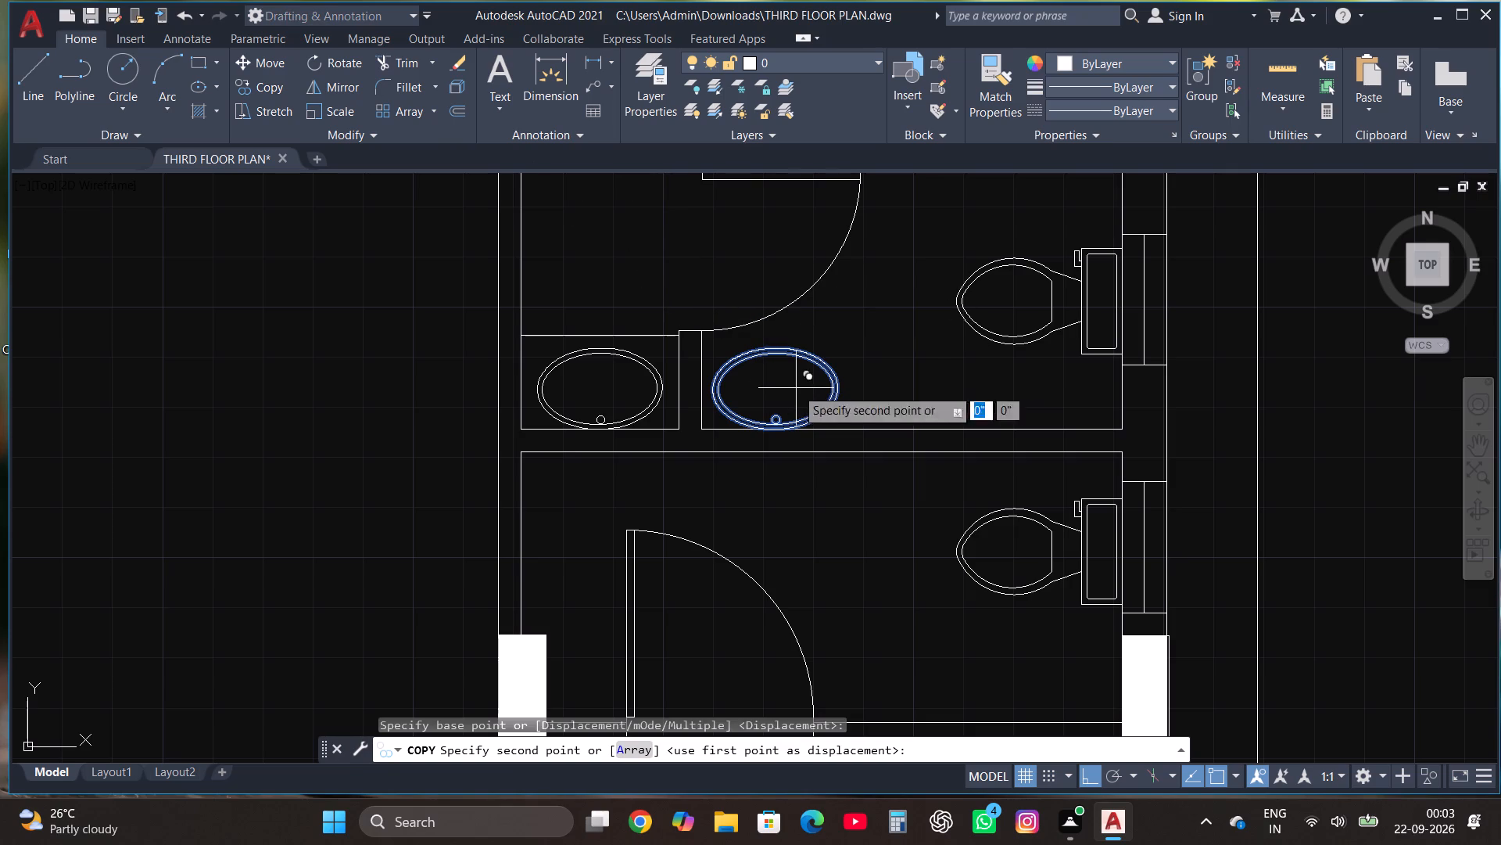
click(850, 502)
Rotate the lower bathroom's basin 180° so its drain faces the north wall.
click(851, 561)
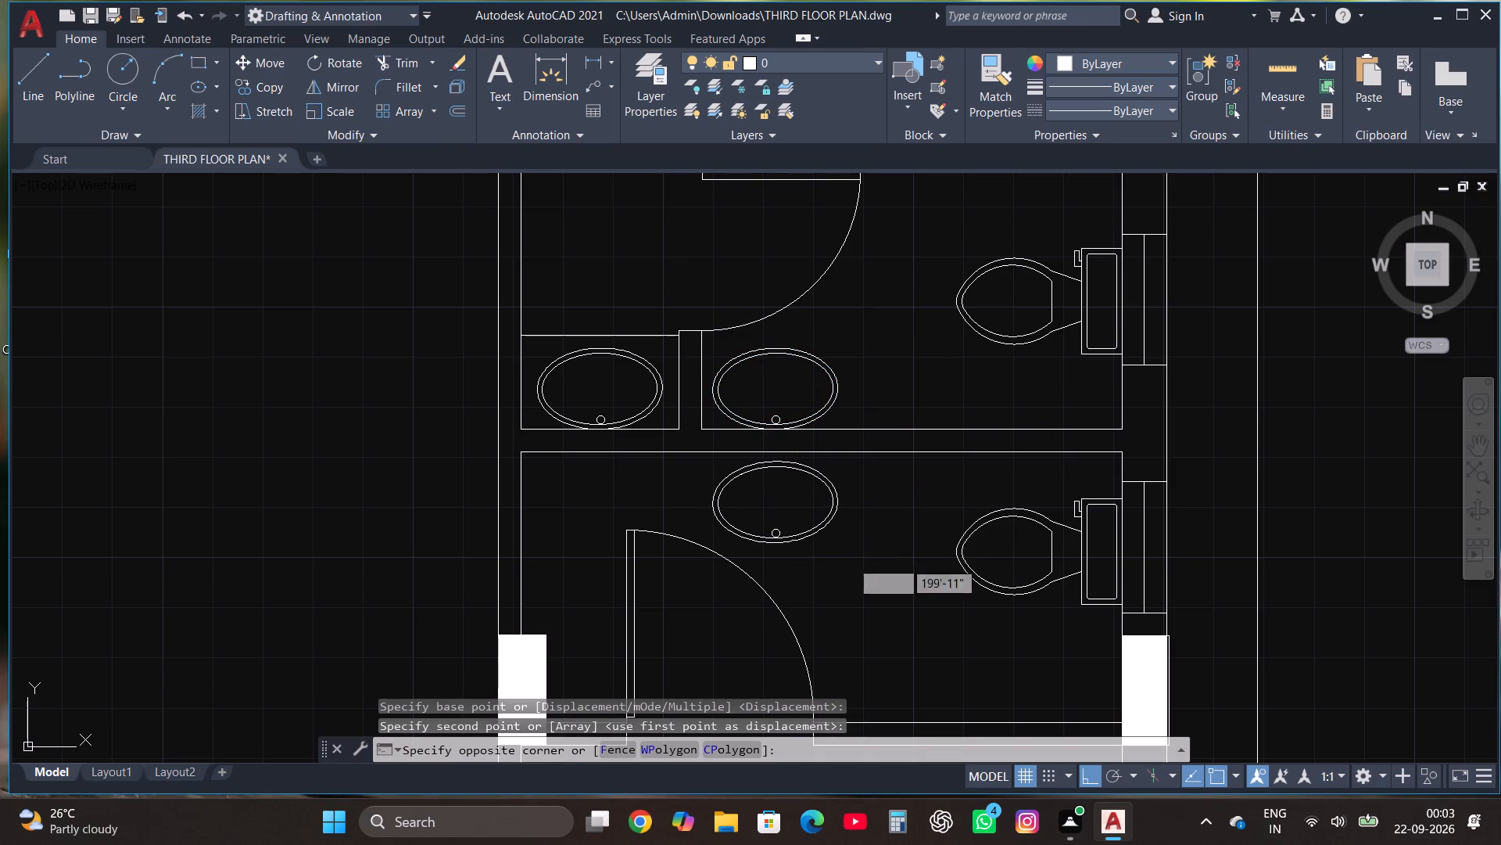
click(767, 503)
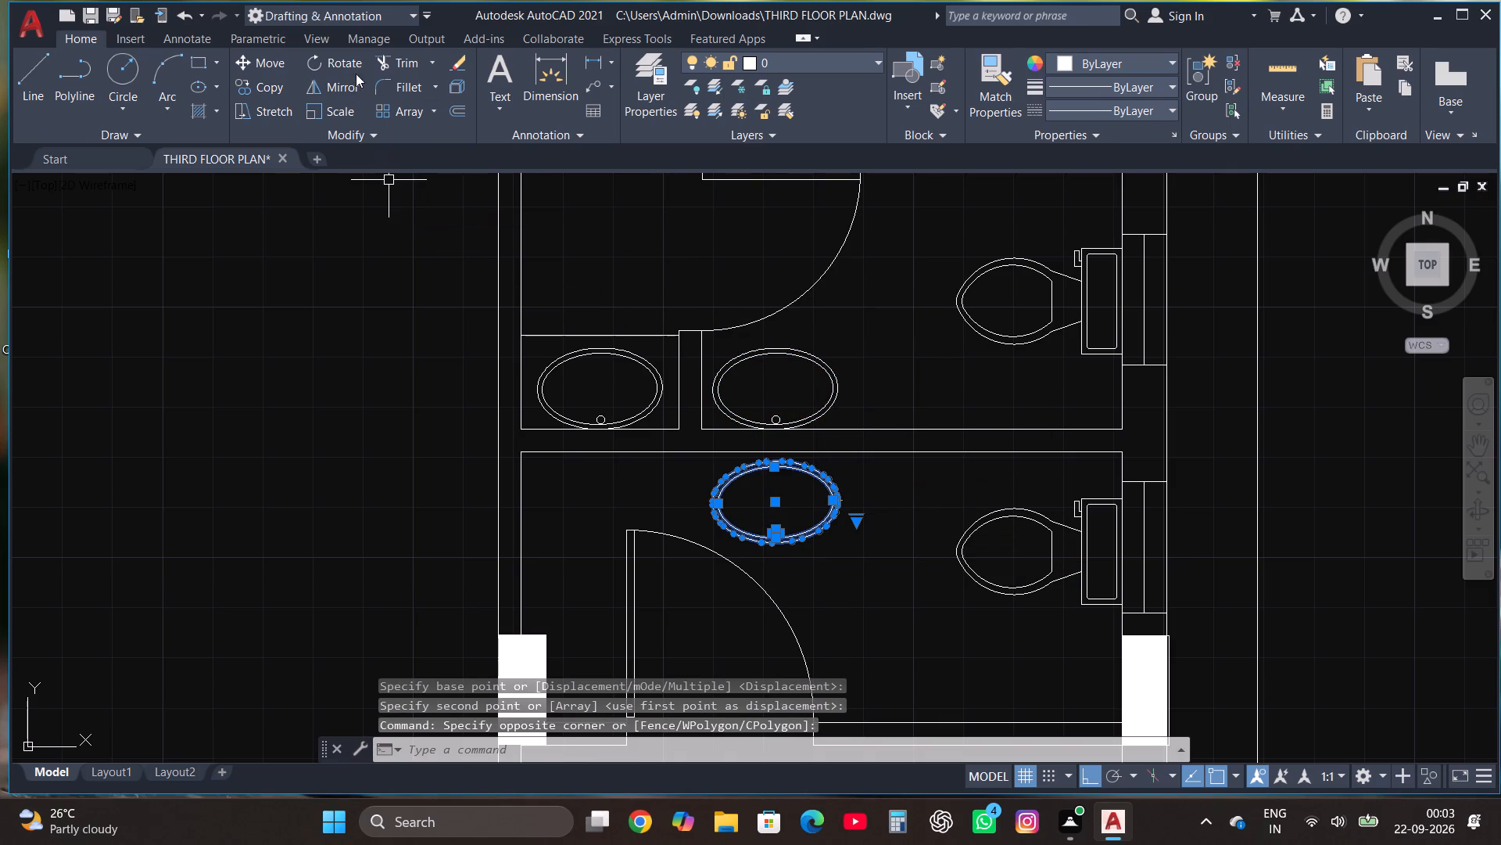
click(353, 70)
click(763, 500)
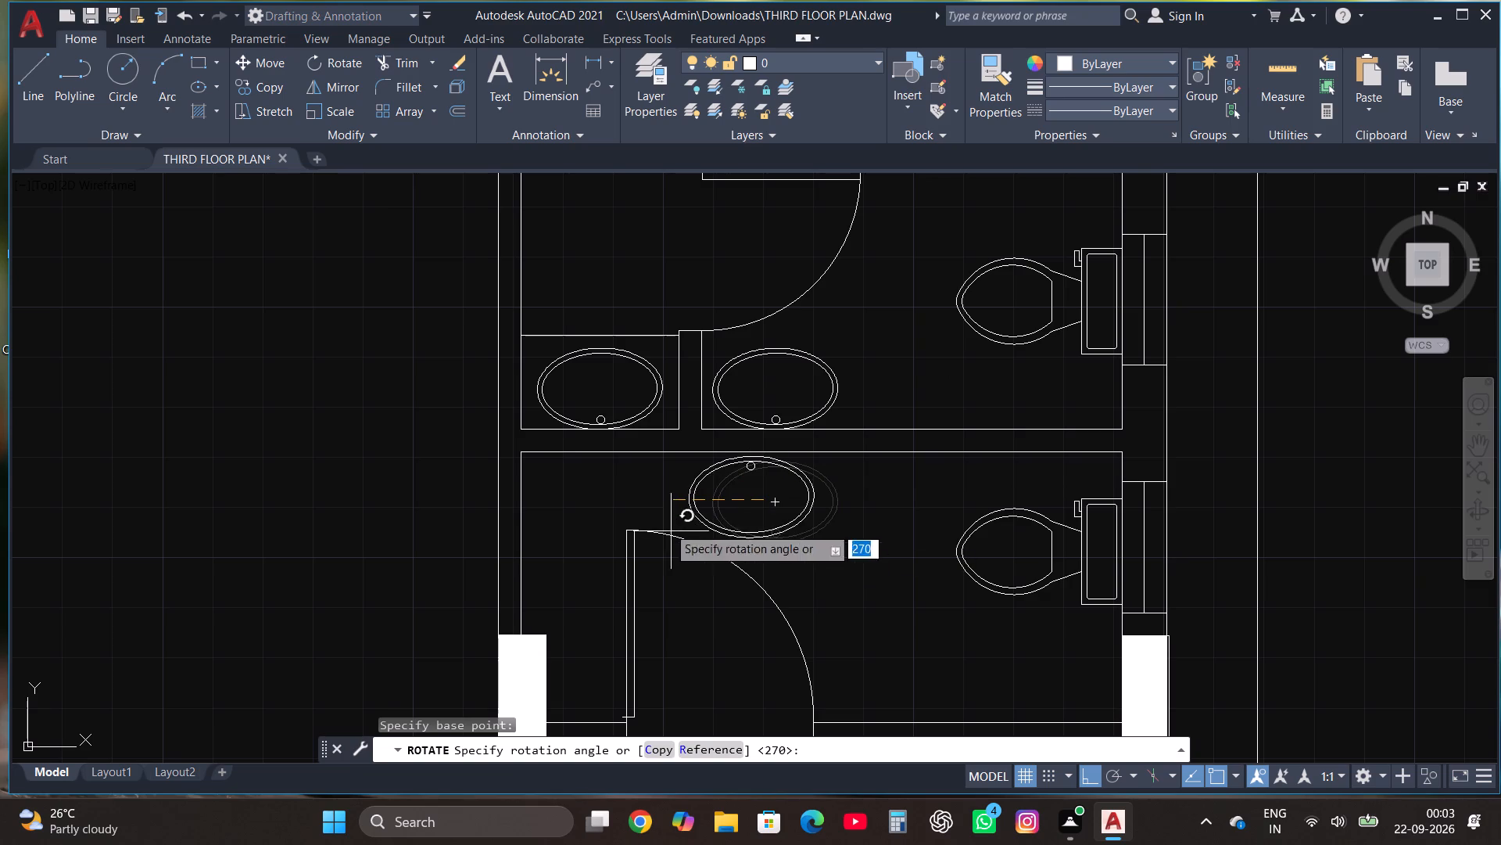
click(618, 509)
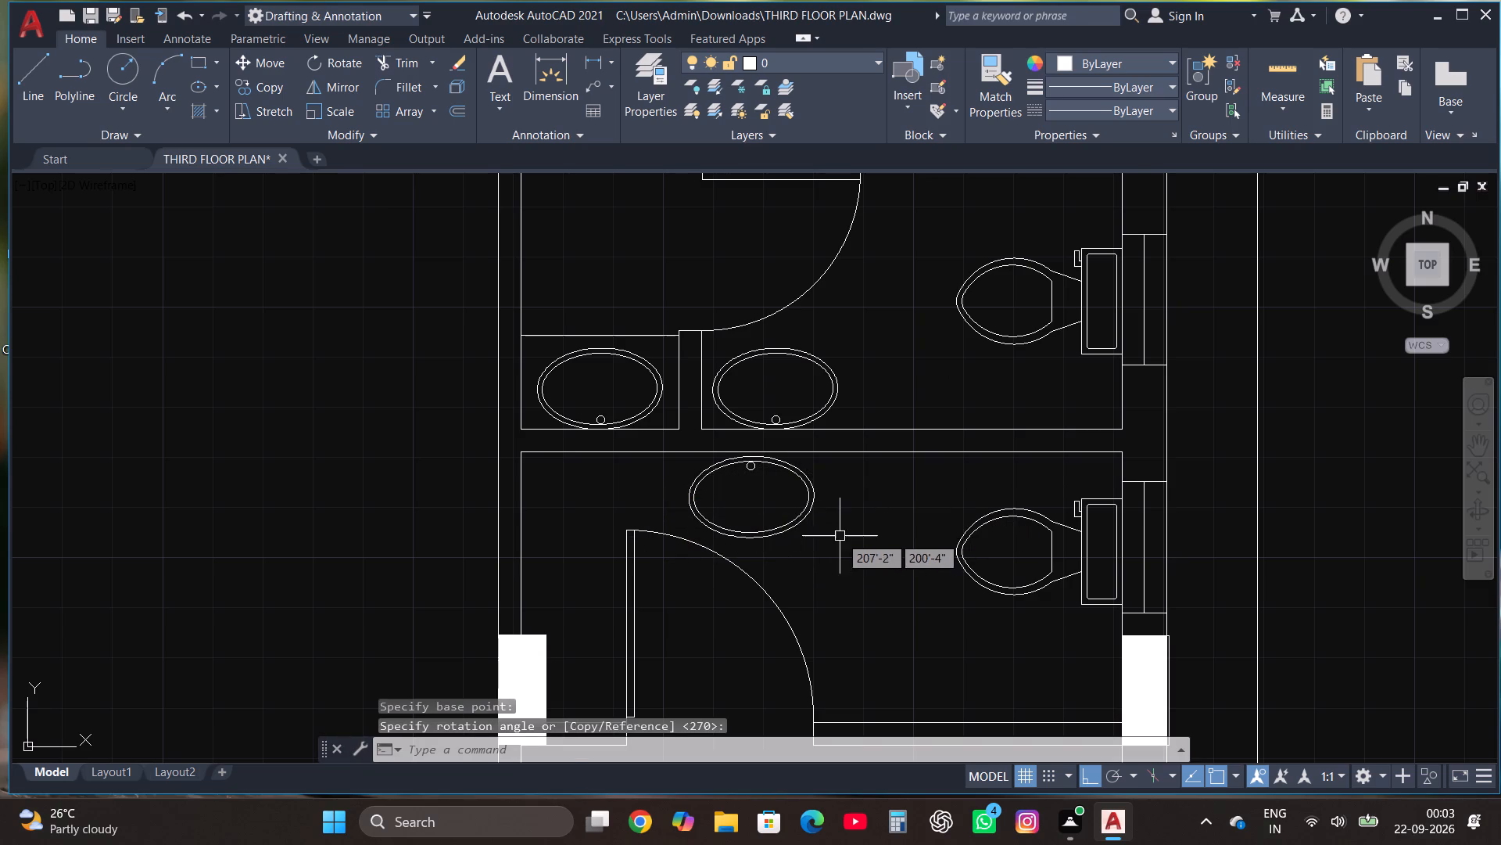
Move the lower bathroom's basin east along the north wall, between the door swing and the toilet.
click(840, 536)
click(734, 469)
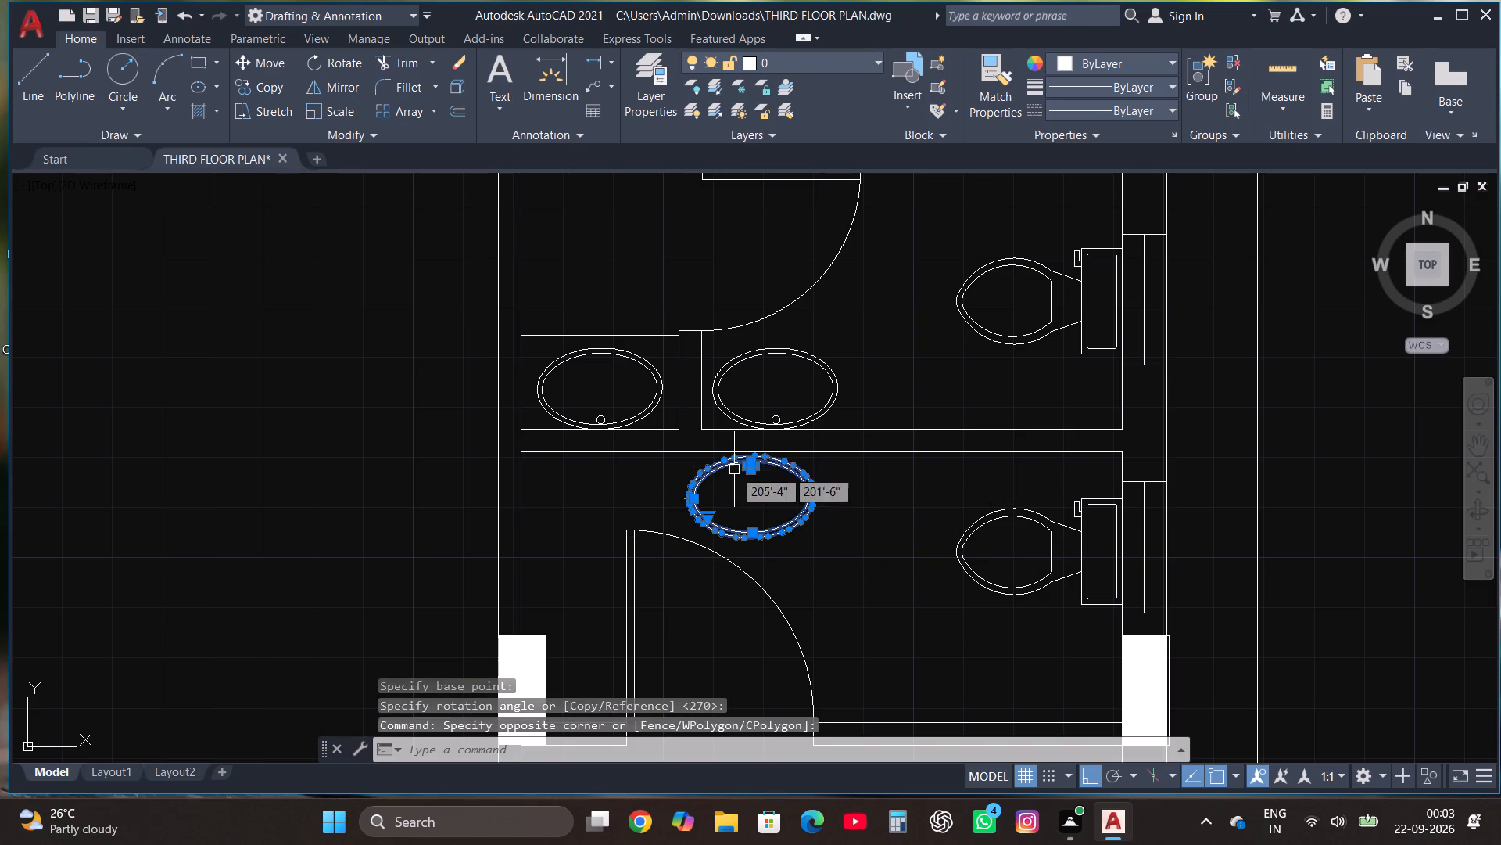
click(269, 60)
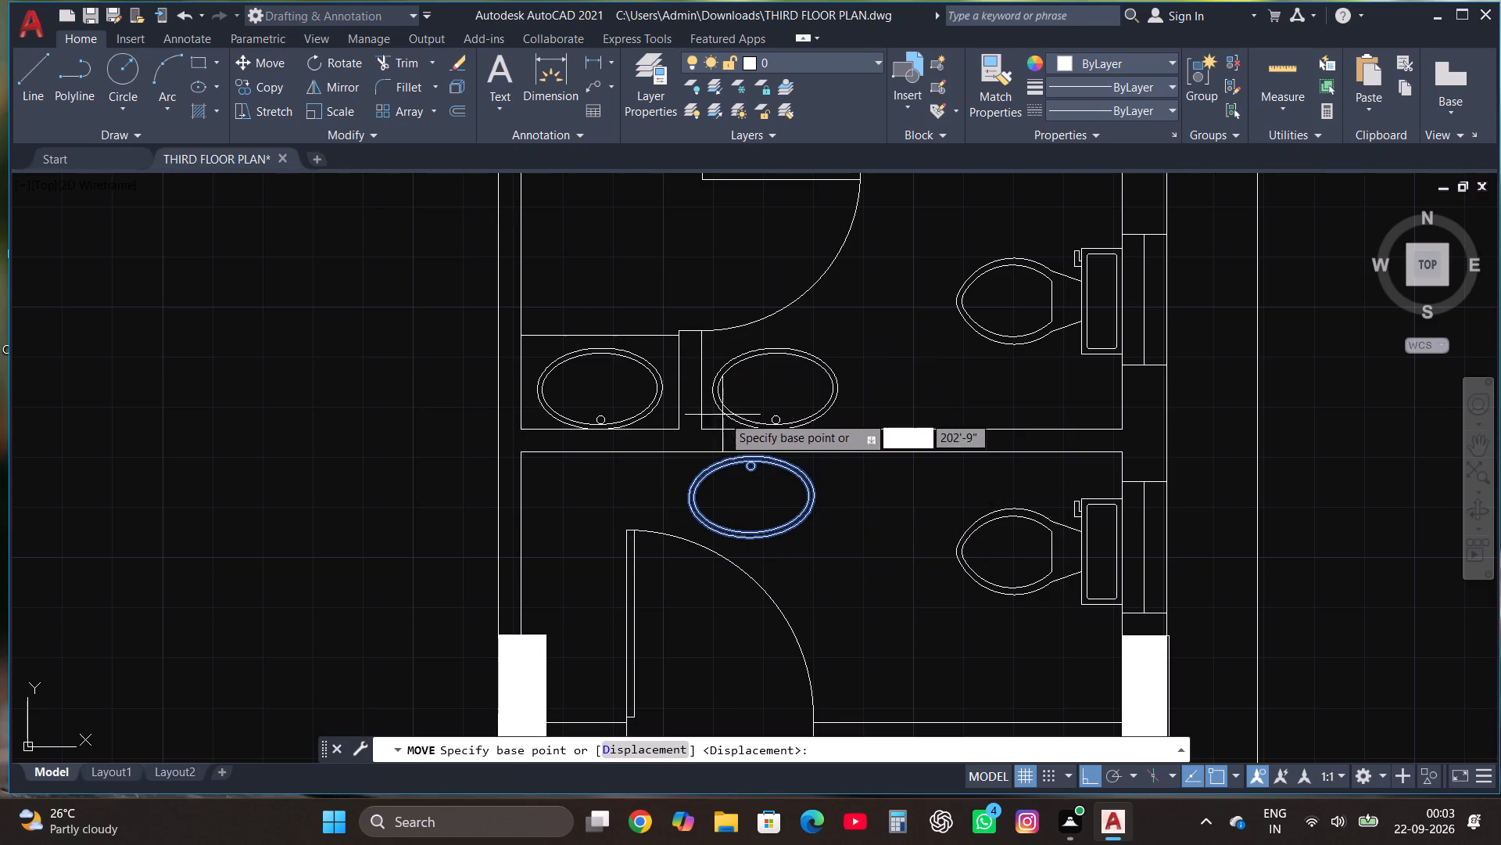
click(753, 455)
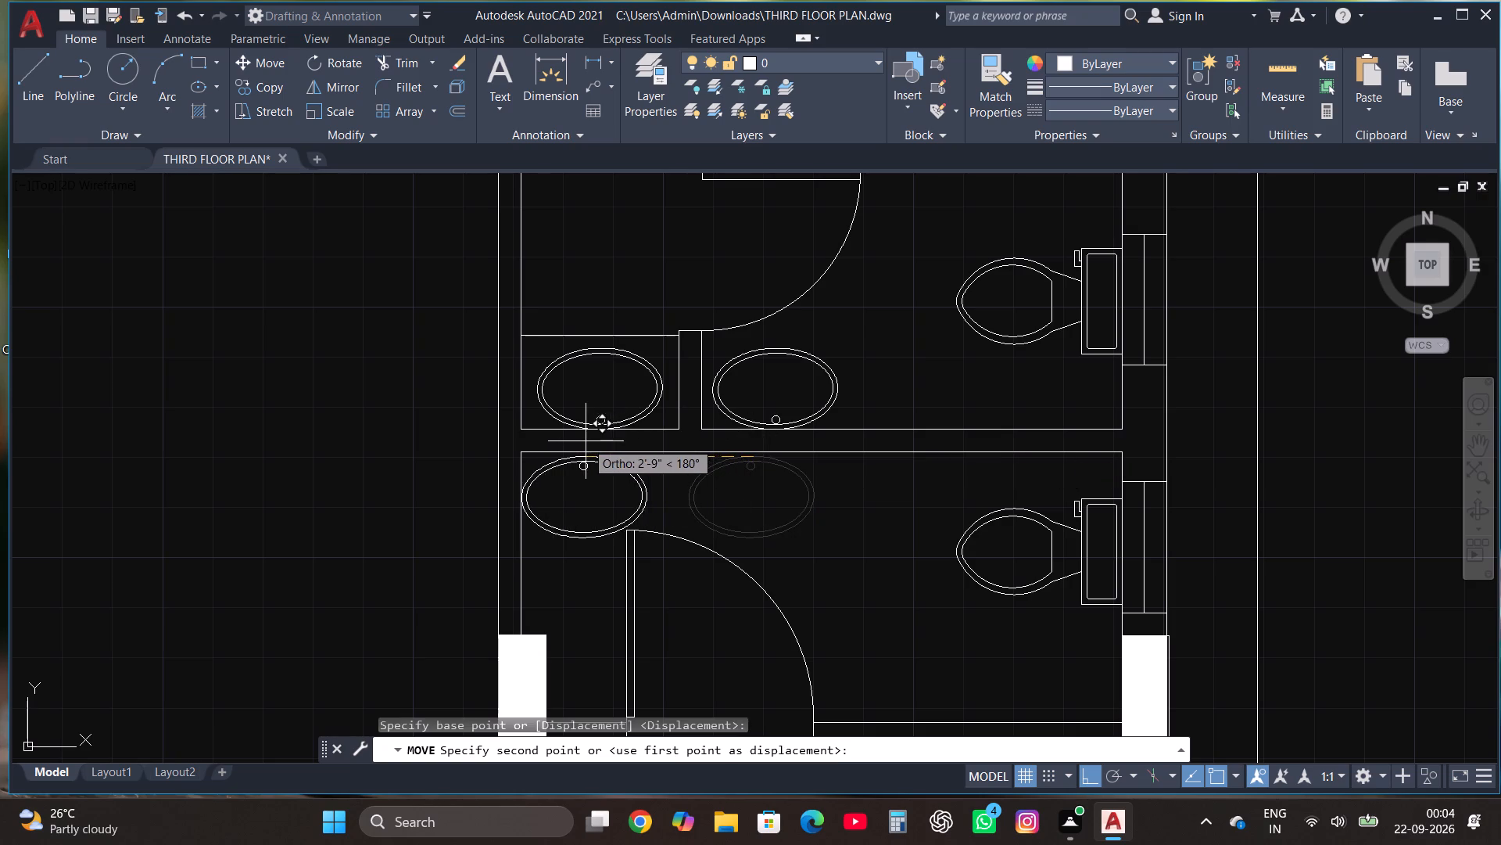
click(860, 452)
With grid and Ortho off, copy the northwest bedroom's wardrobe and bed to the northeast corner of the bedroom south of the bathrooms.
scroll(1021, 344, down, 2)
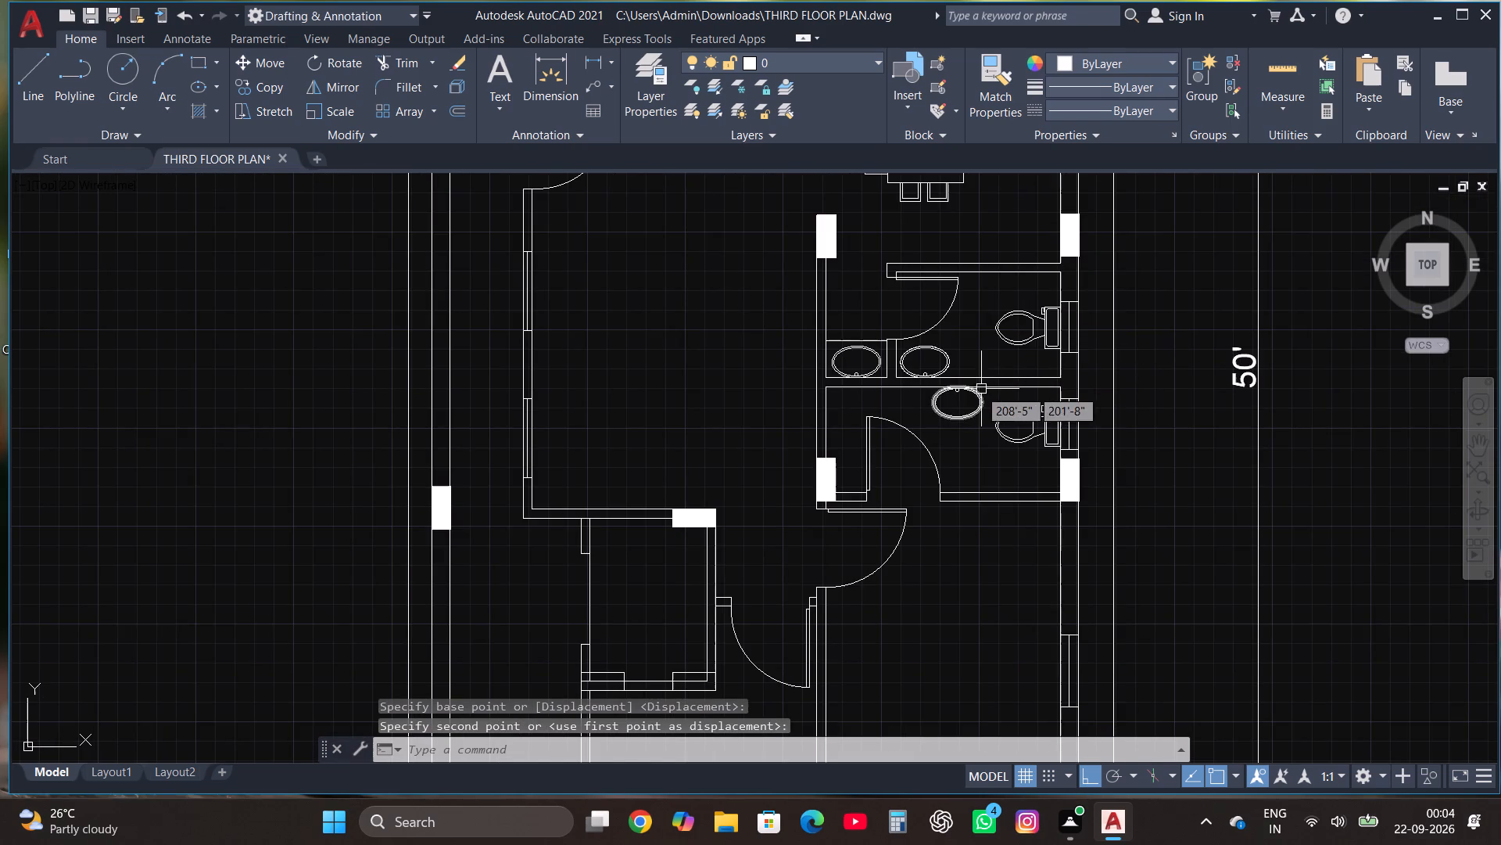
scroll(884, 365, down, 1)
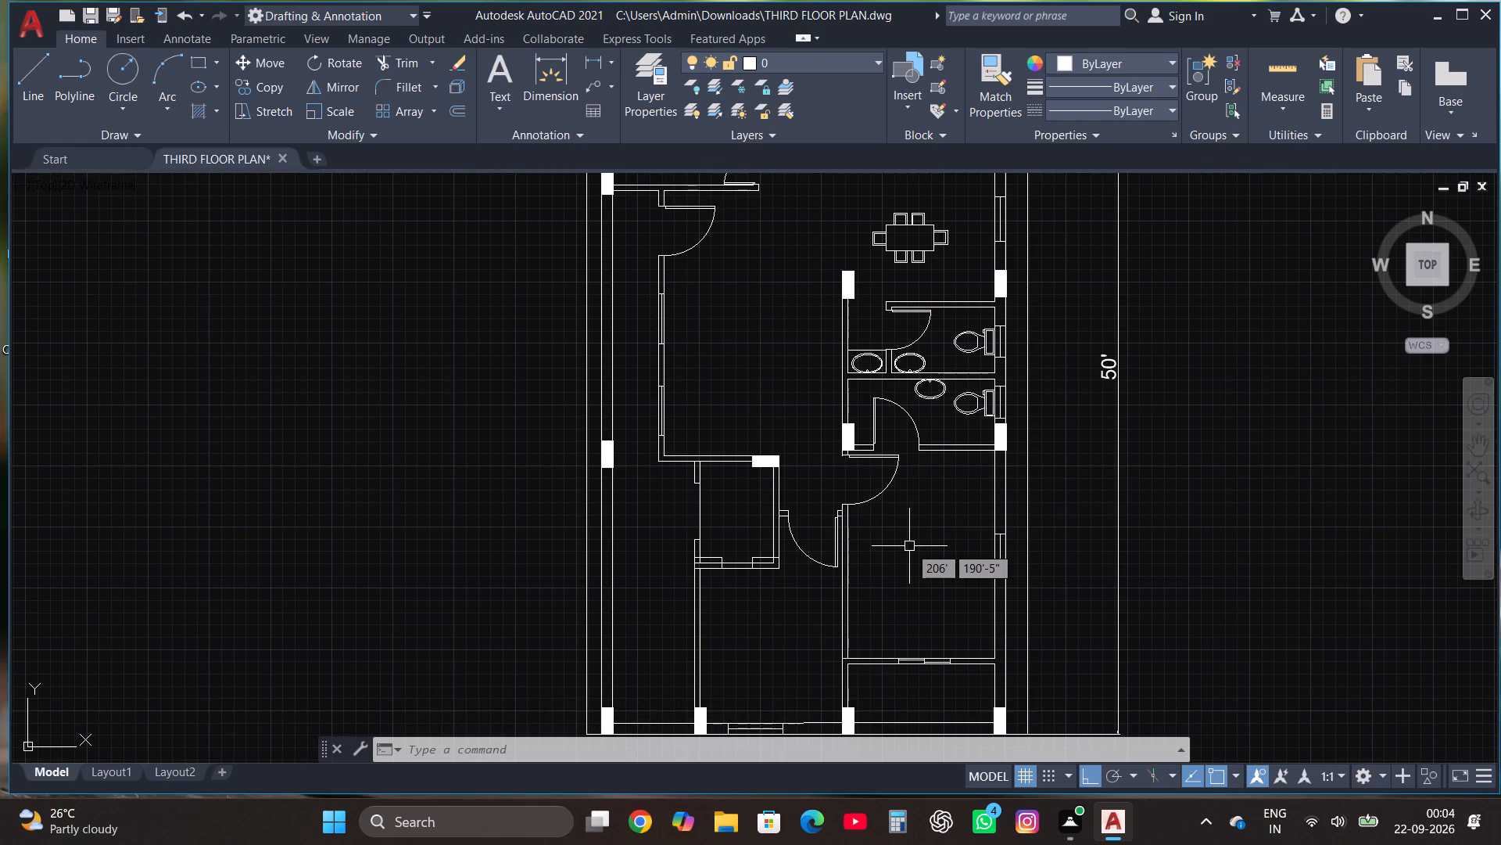
scroll(829, 630, down, 1)
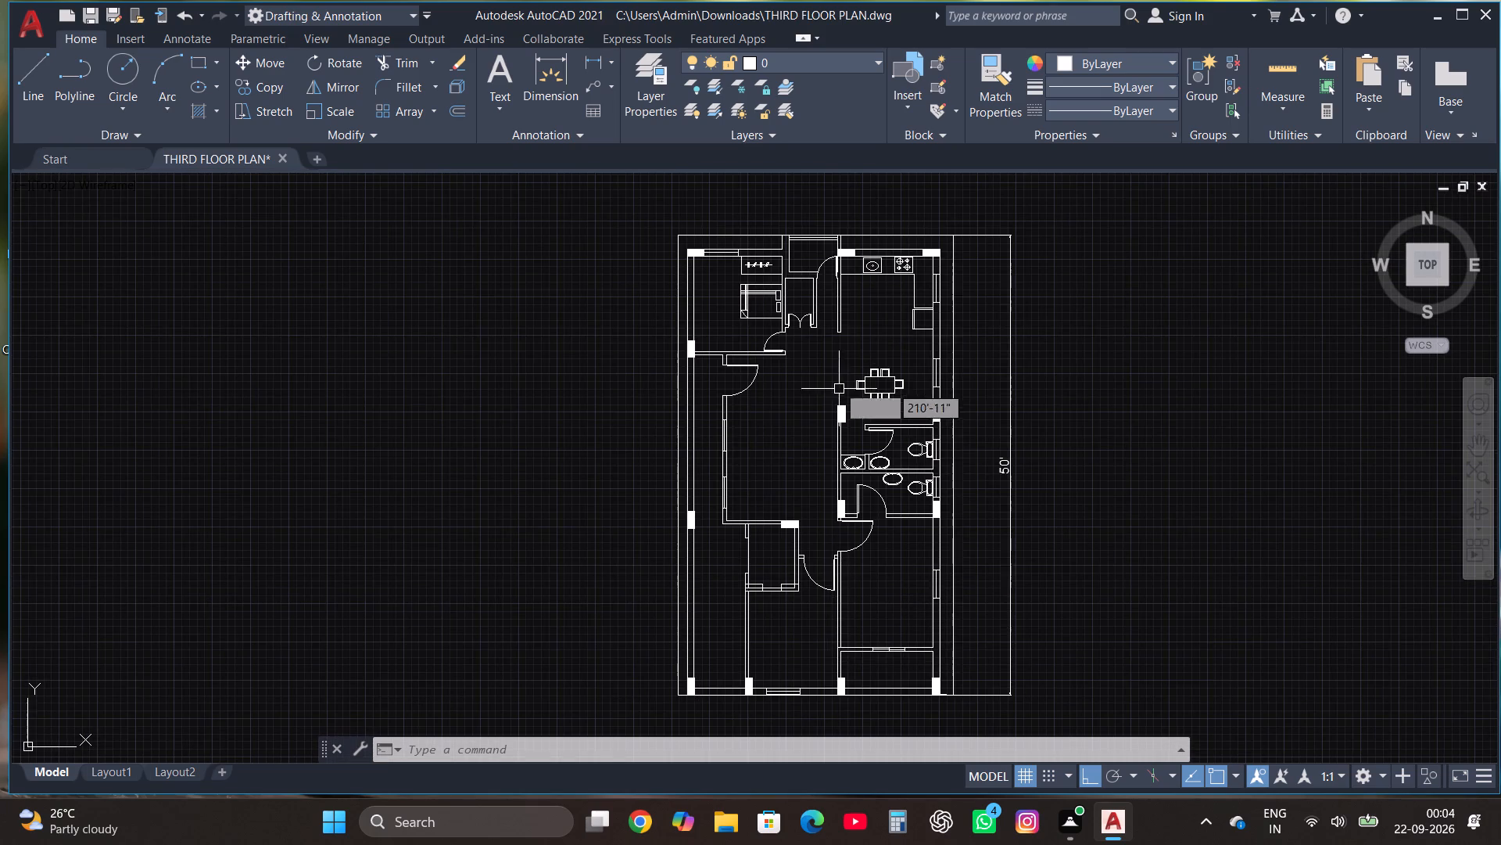
scroll(797, 226, up, 3)
scroll(657, 612, up, 1)
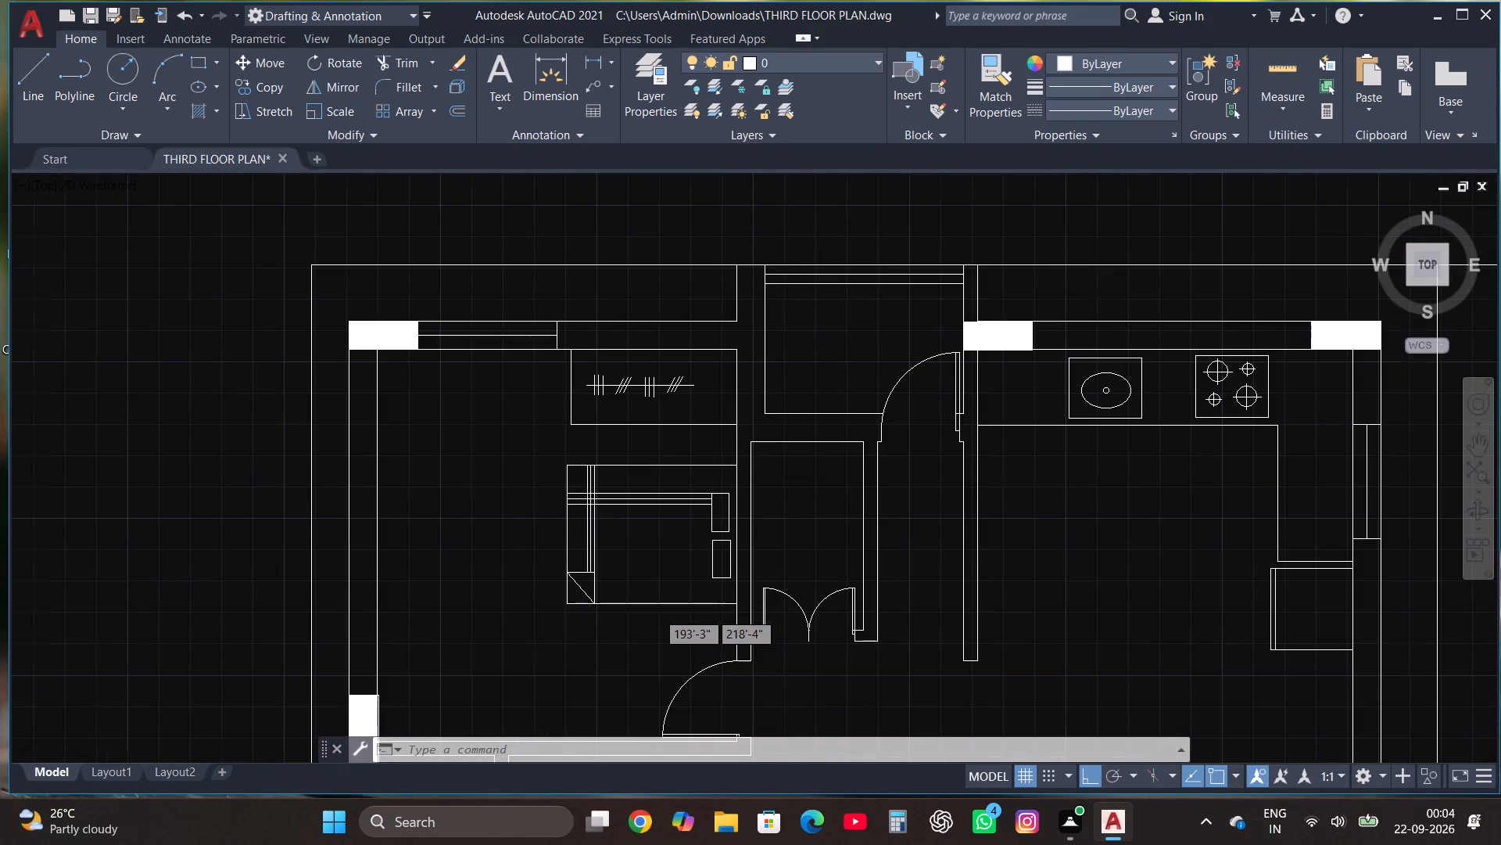
click(396, 638)
scroll(396, 637, down, 2)
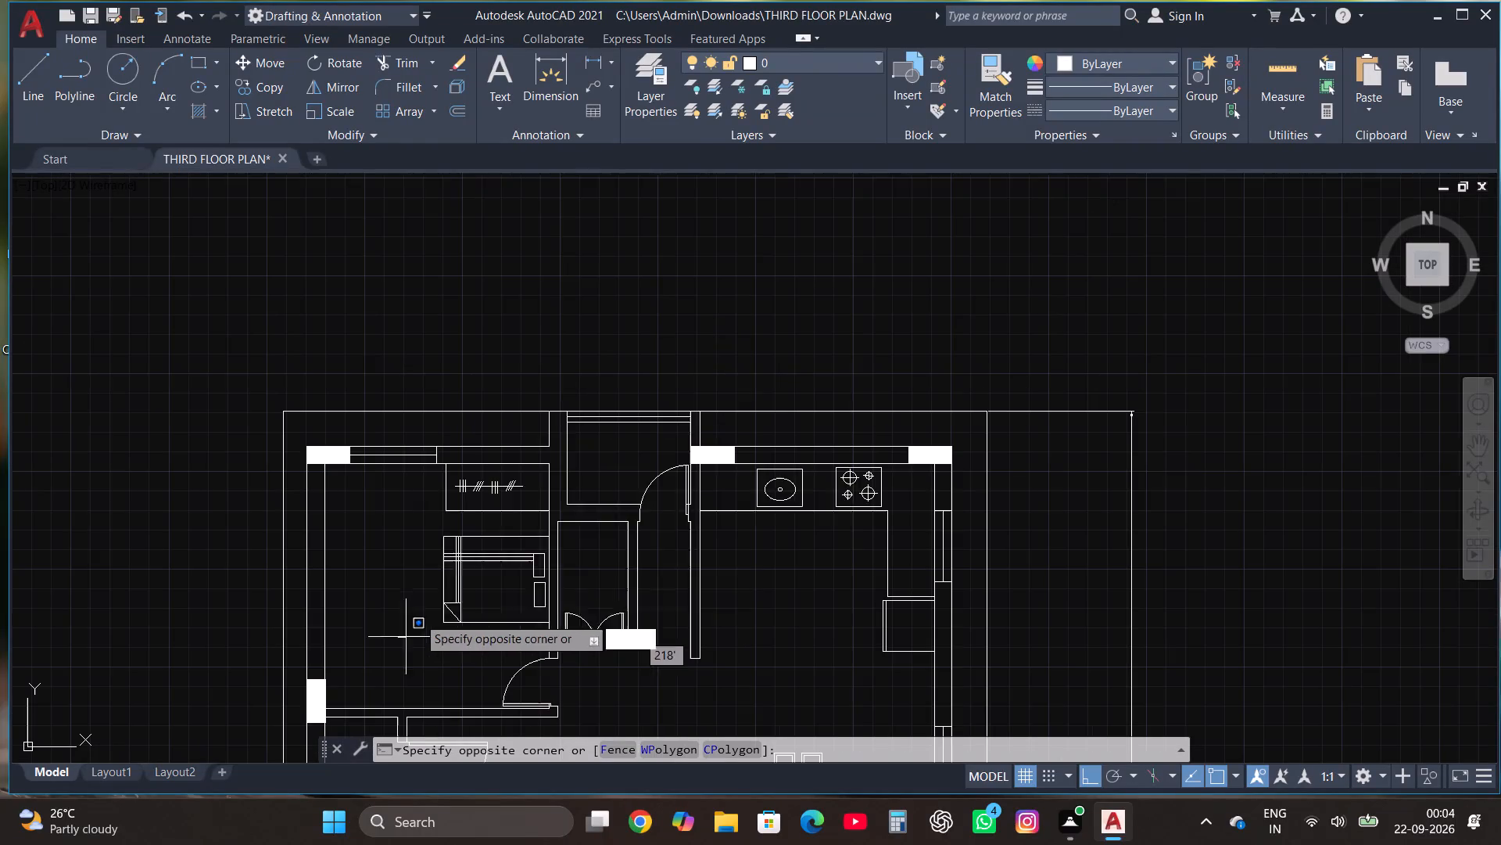
click(562, 456)
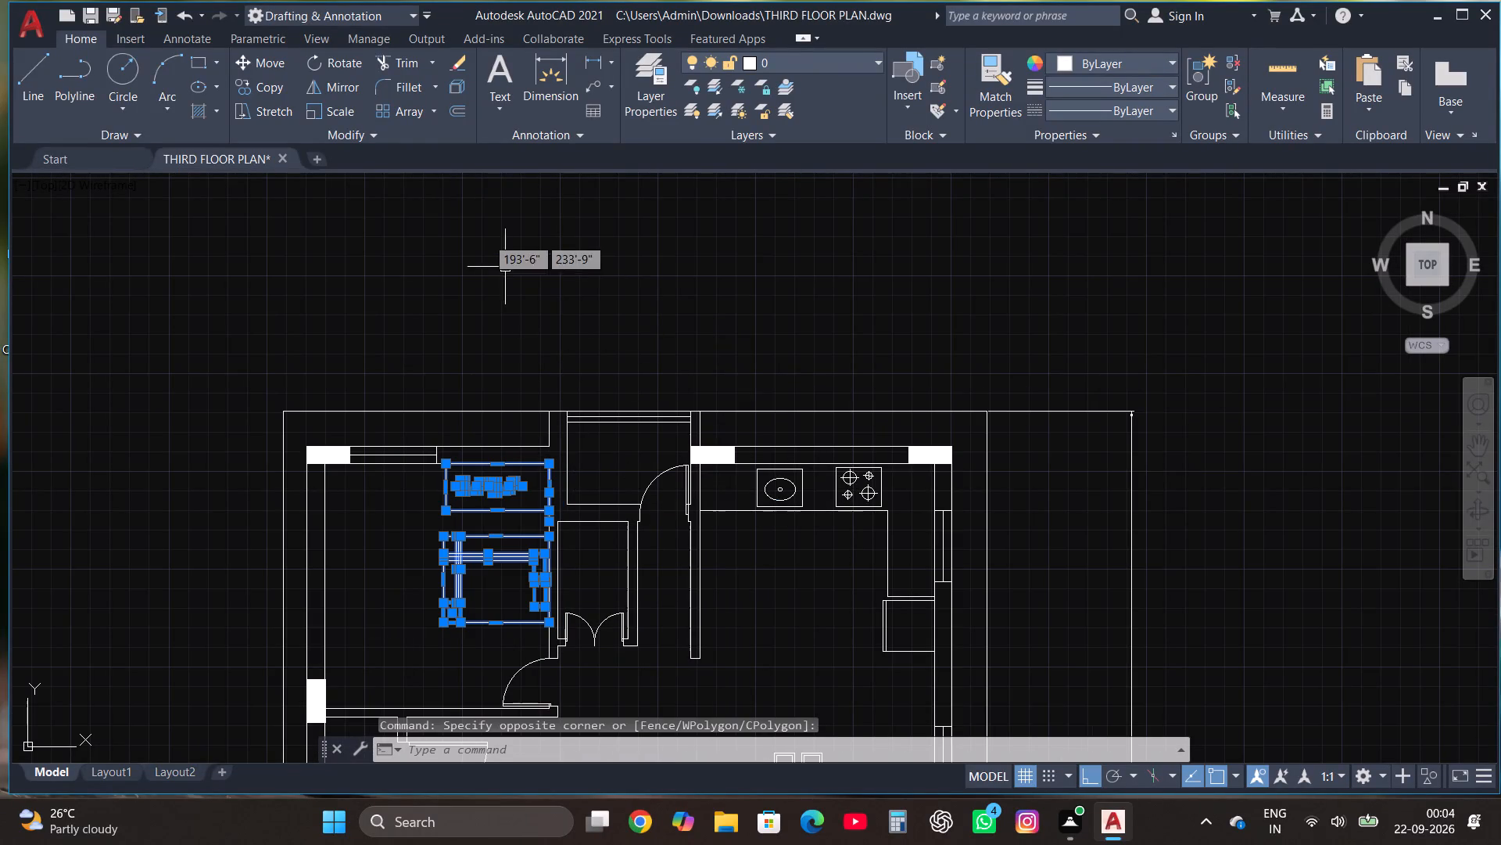
click(269, 89)
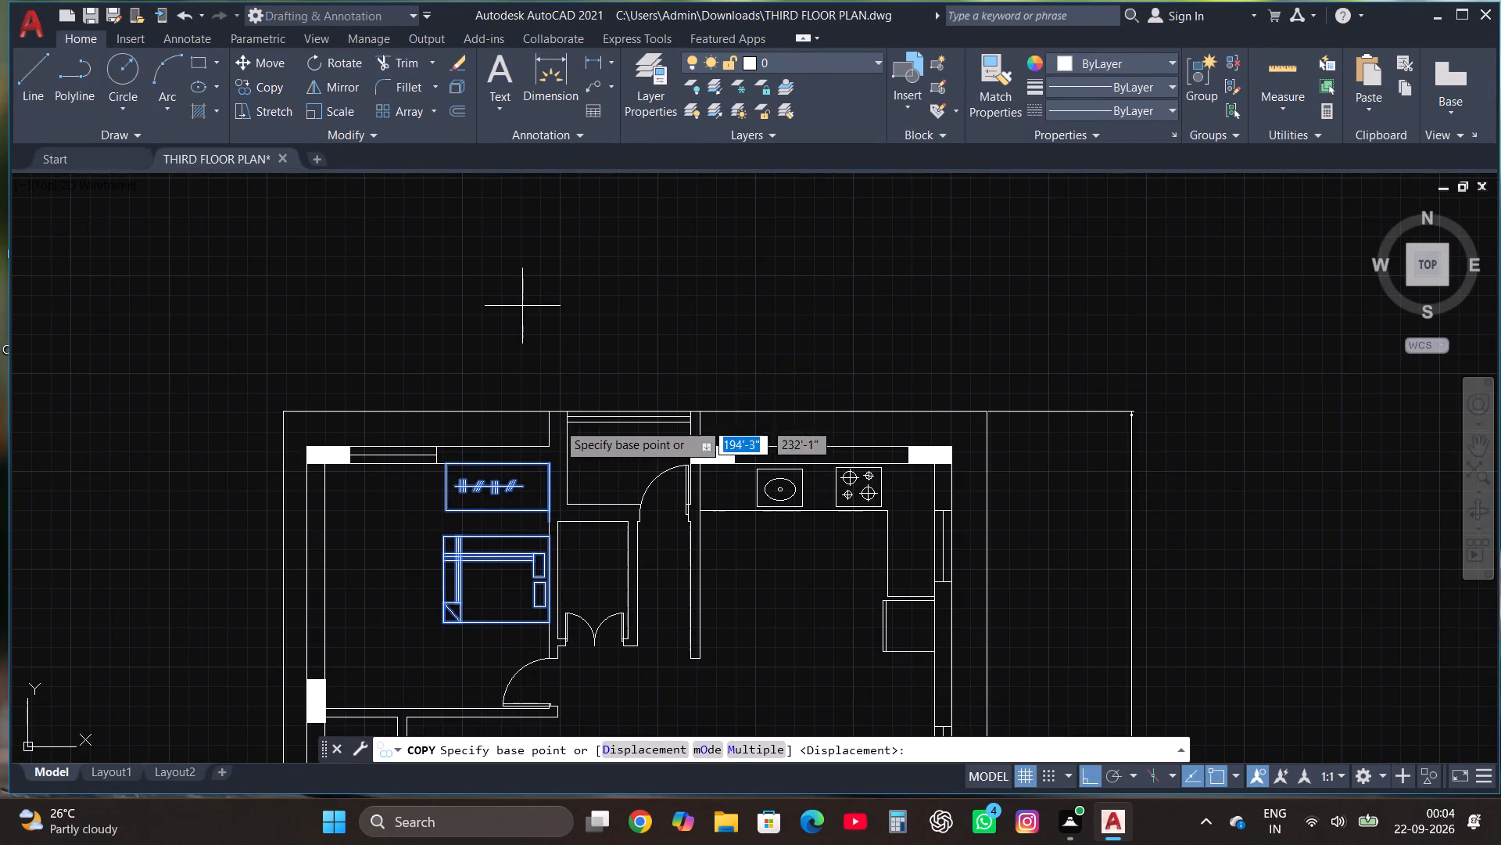
click(547, 469)
scroll(615, 364, down, 4)
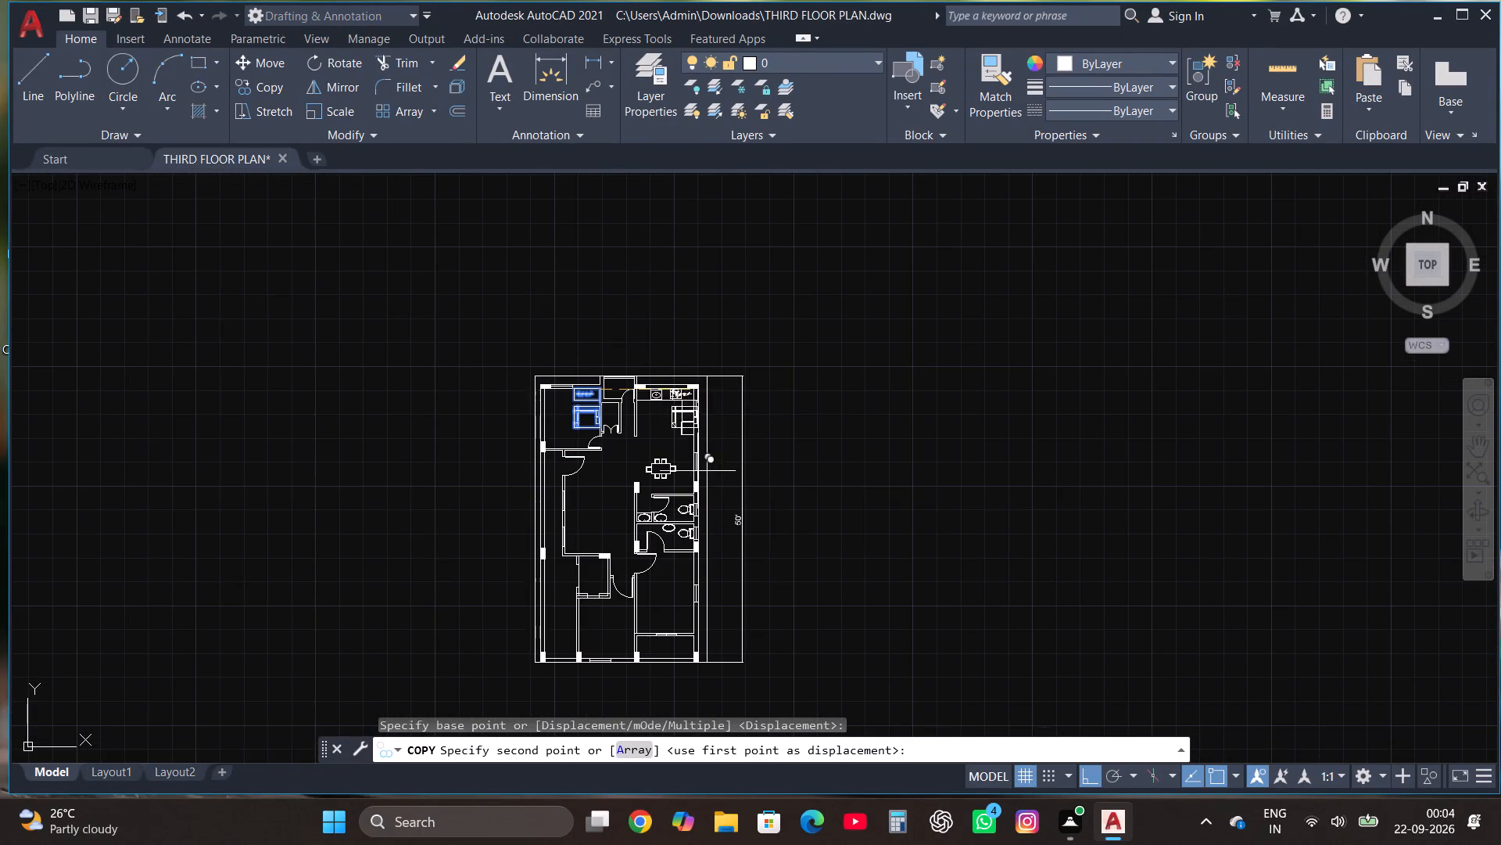
key(F7)
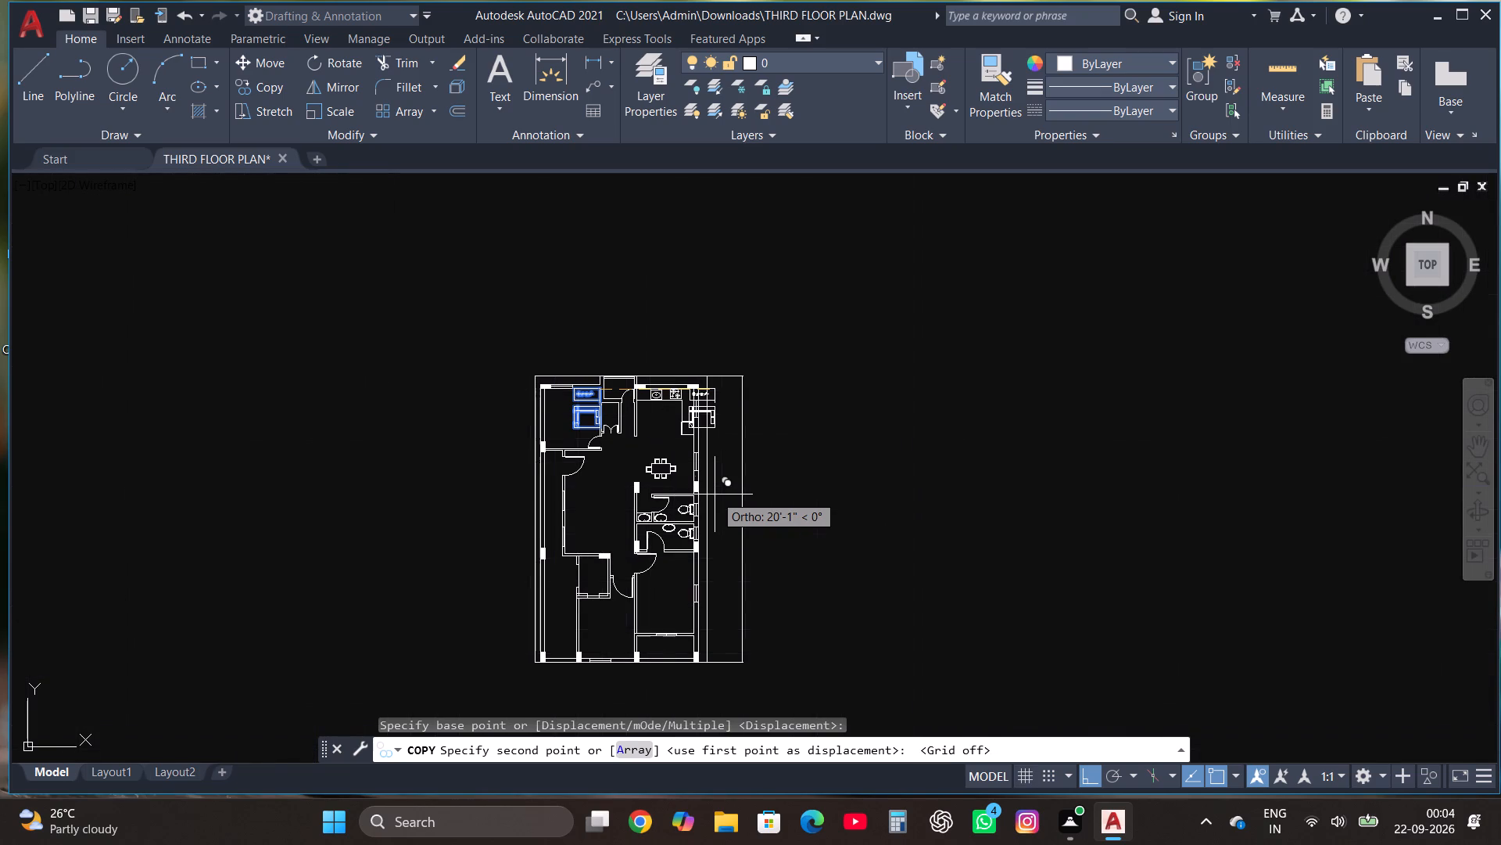
key(F8)
scroll(690, 565, up, 4)
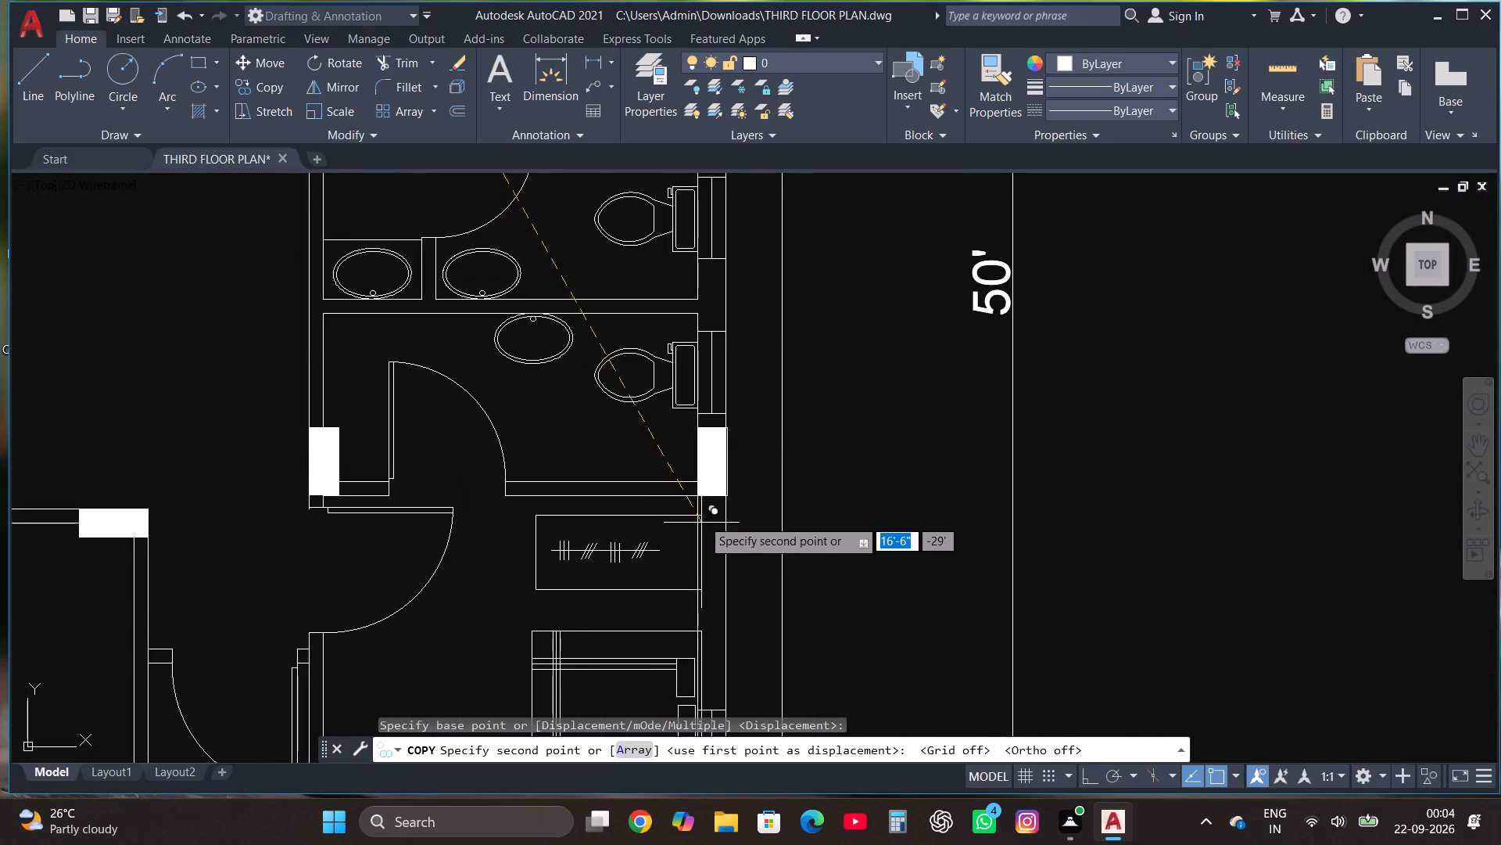
click(696, 500)
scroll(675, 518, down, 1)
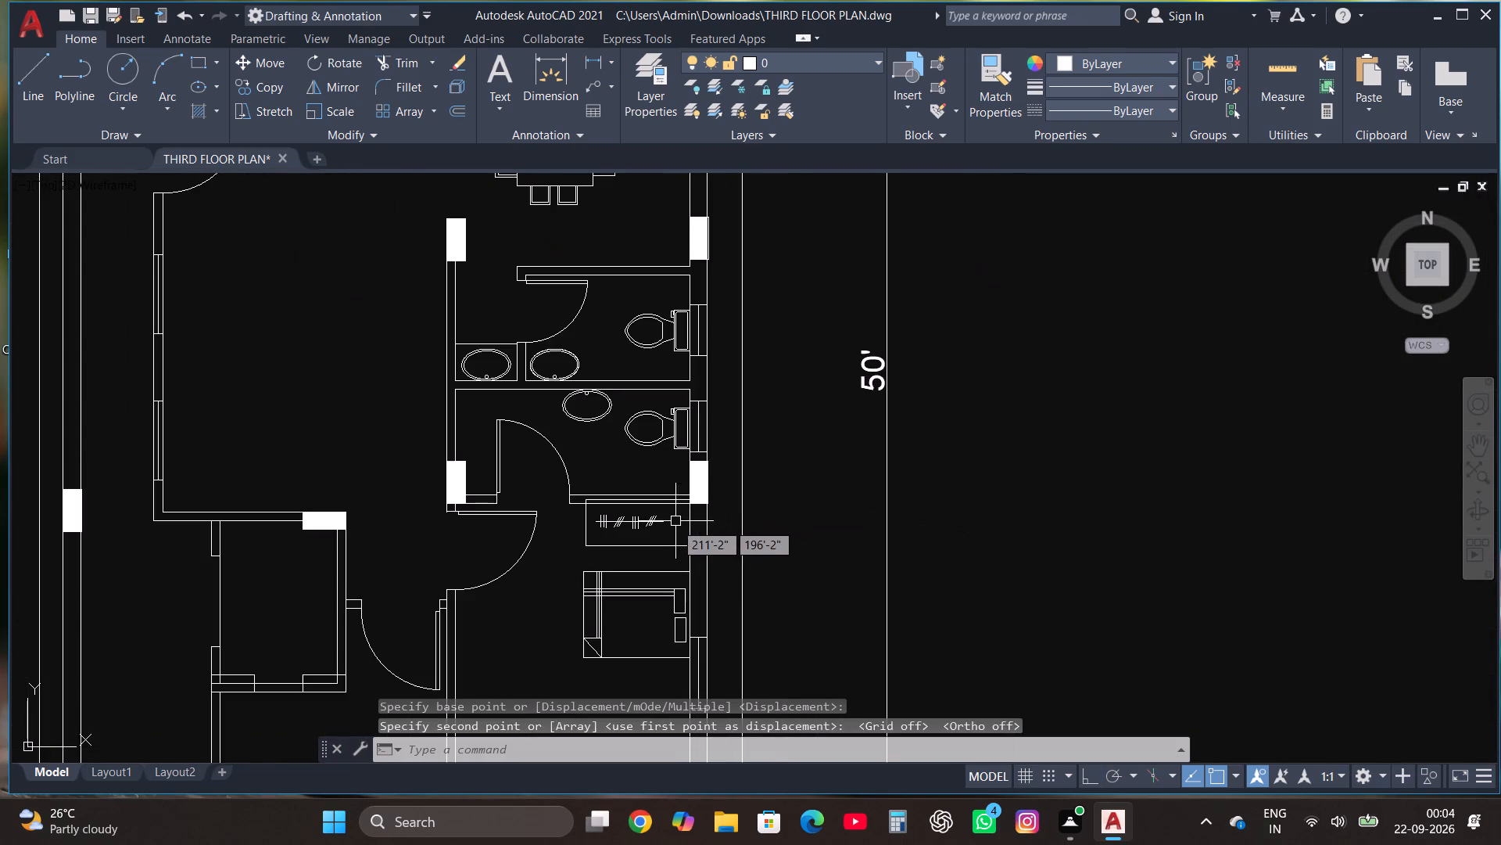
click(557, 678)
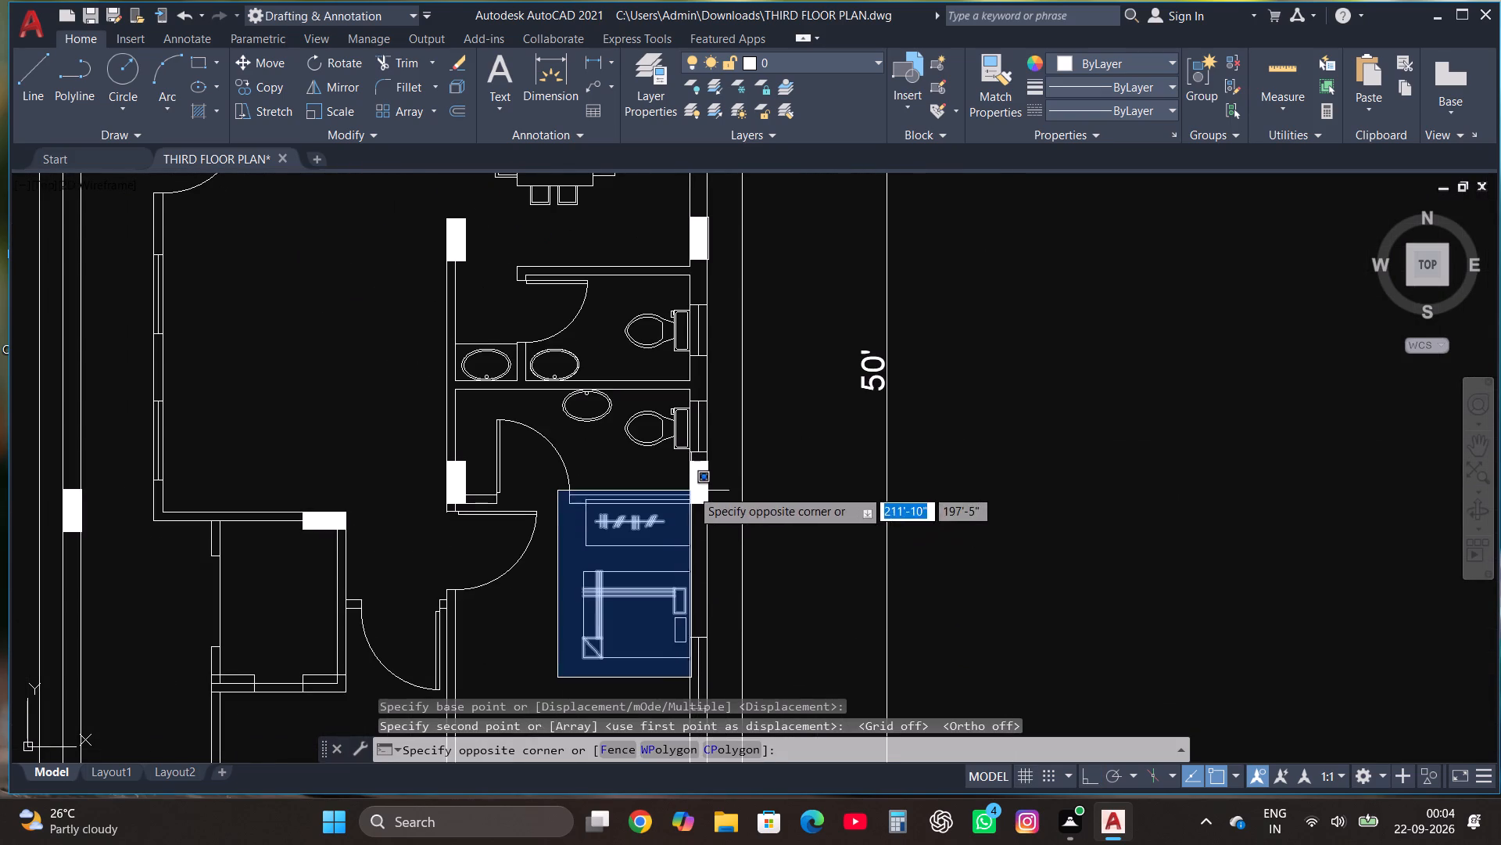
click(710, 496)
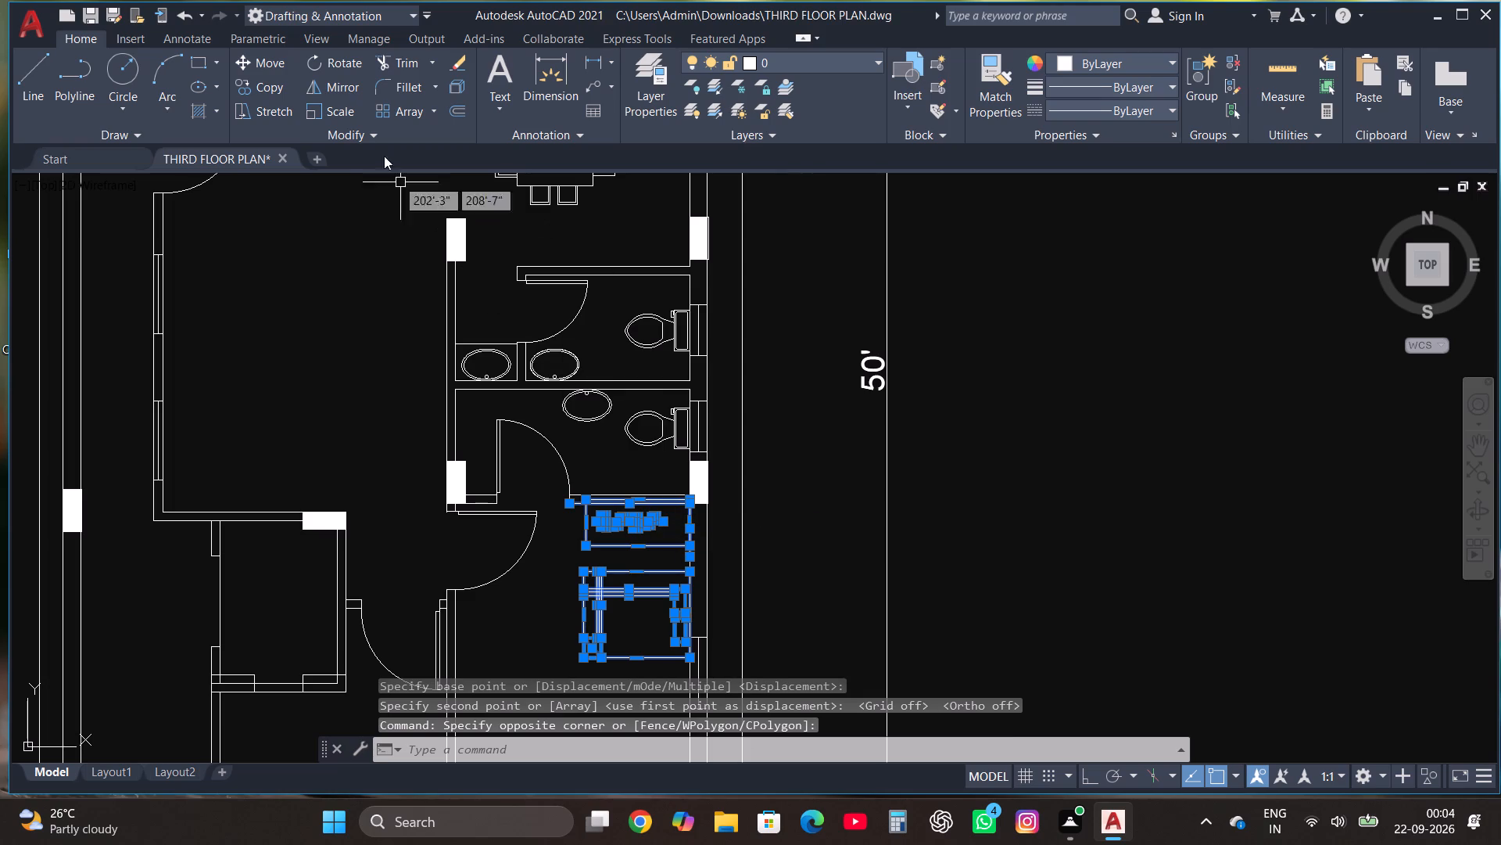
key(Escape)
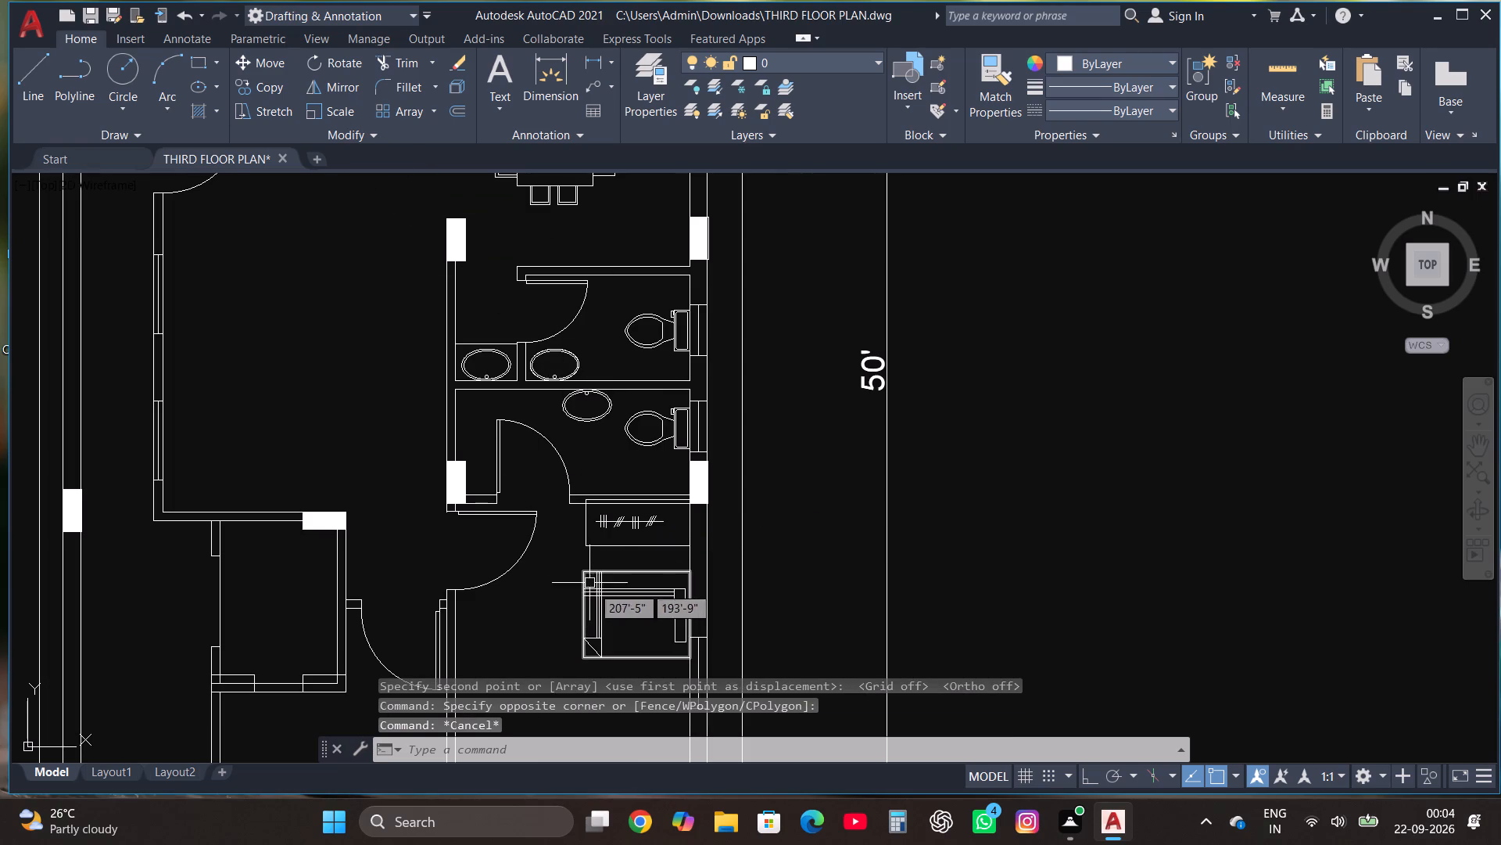
Move the wardrobe and bed in the bedroom south of the bathrooms about 4" south, clearing the bedroom's north wall.
click(568, 670)
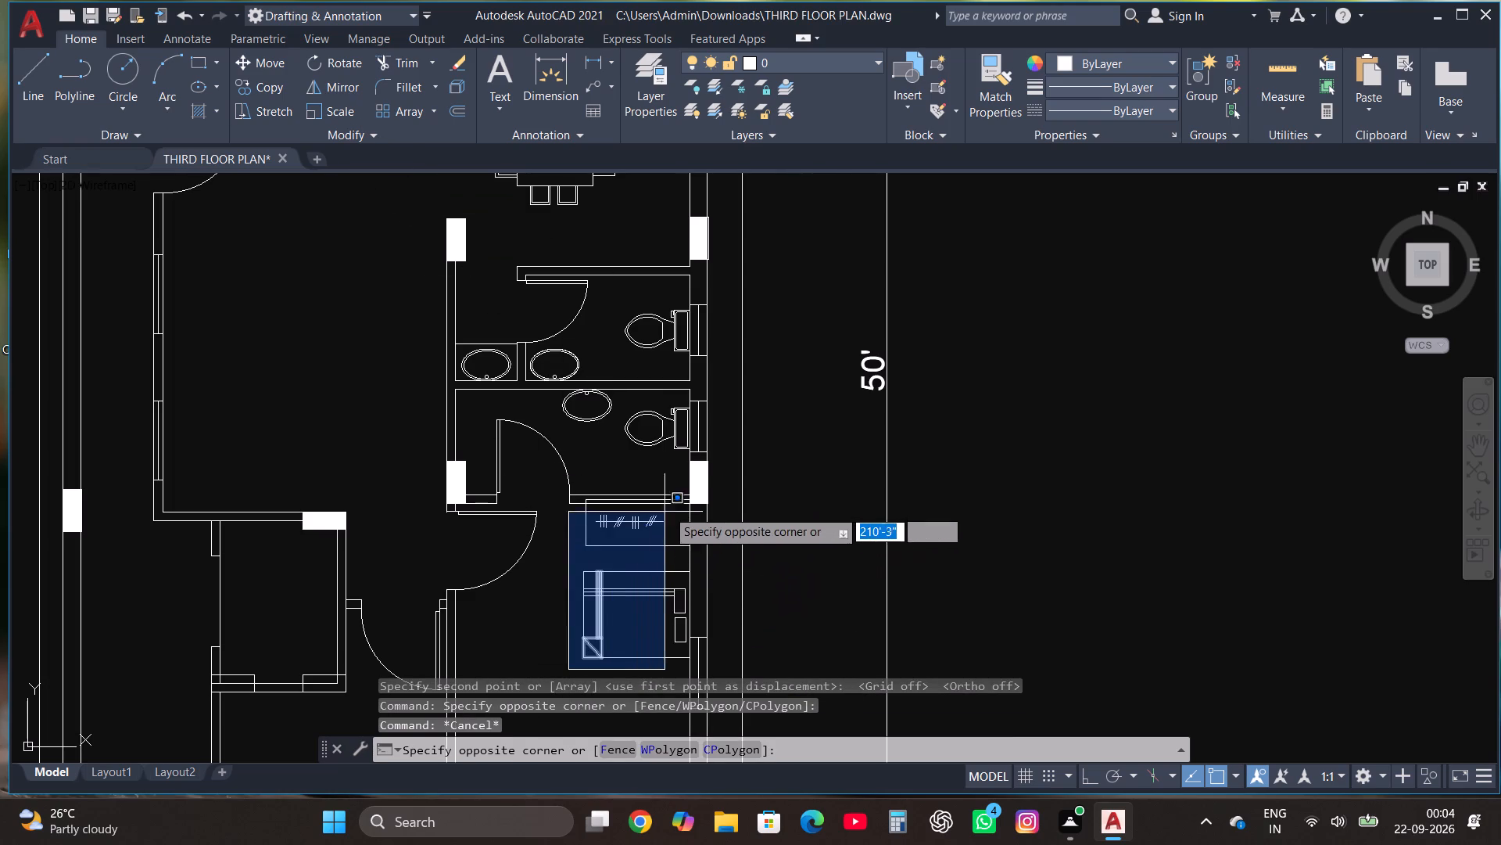
click(688, 487)
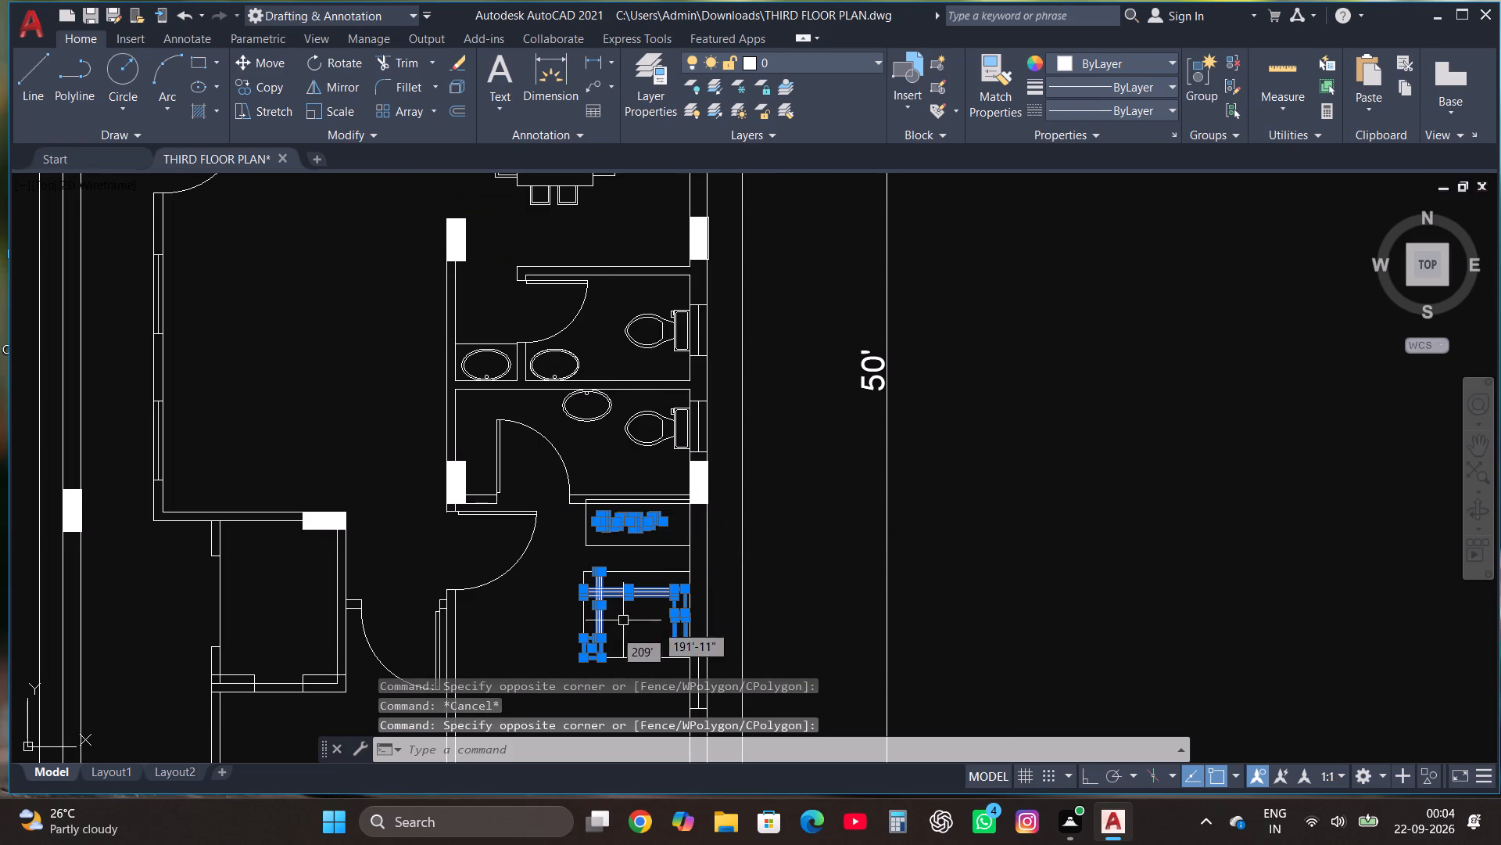
click(576, 667)
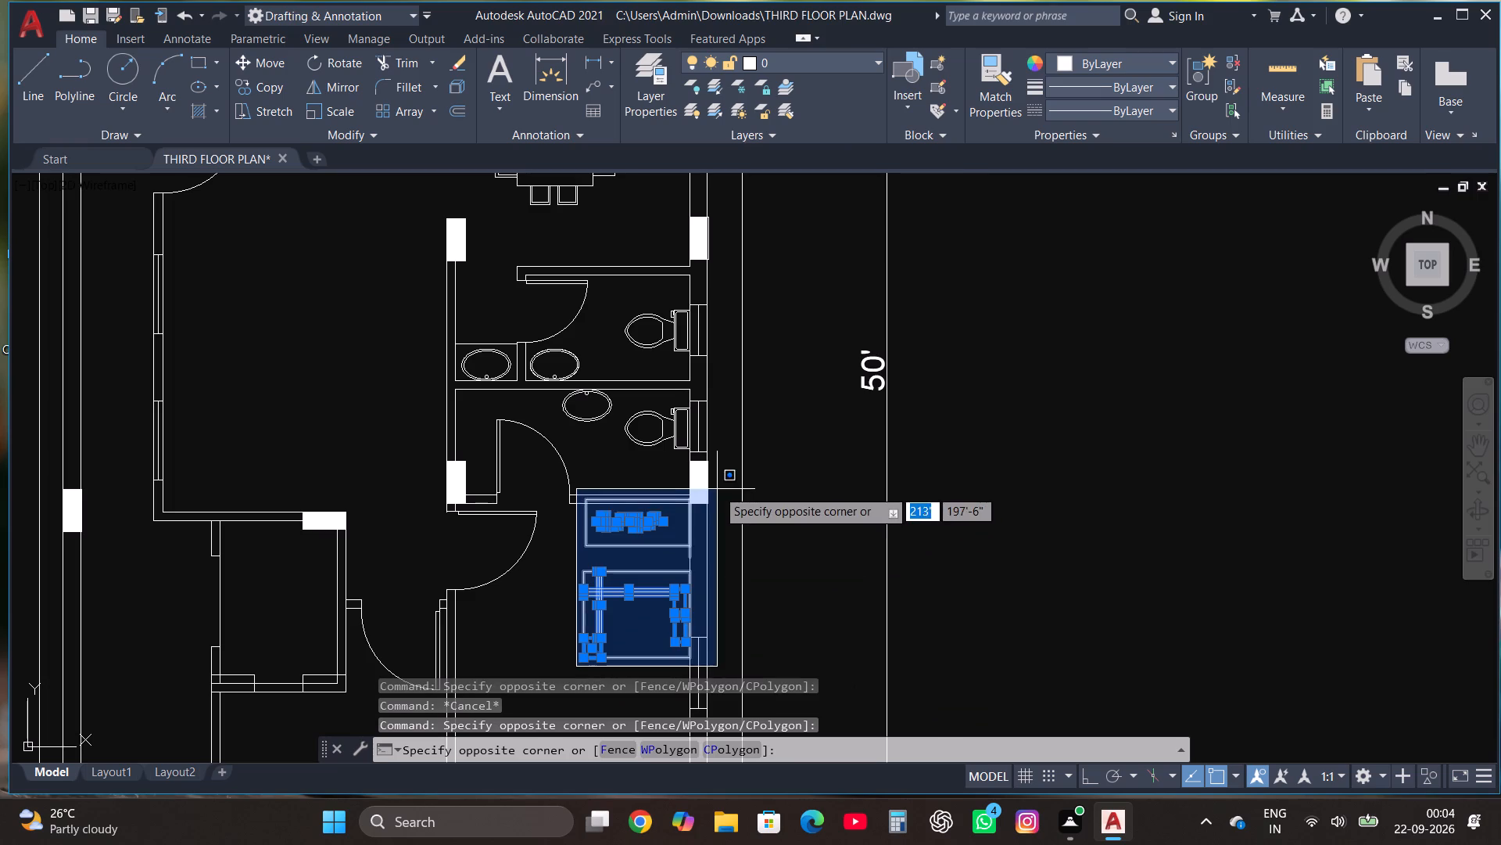
click(717, 489)
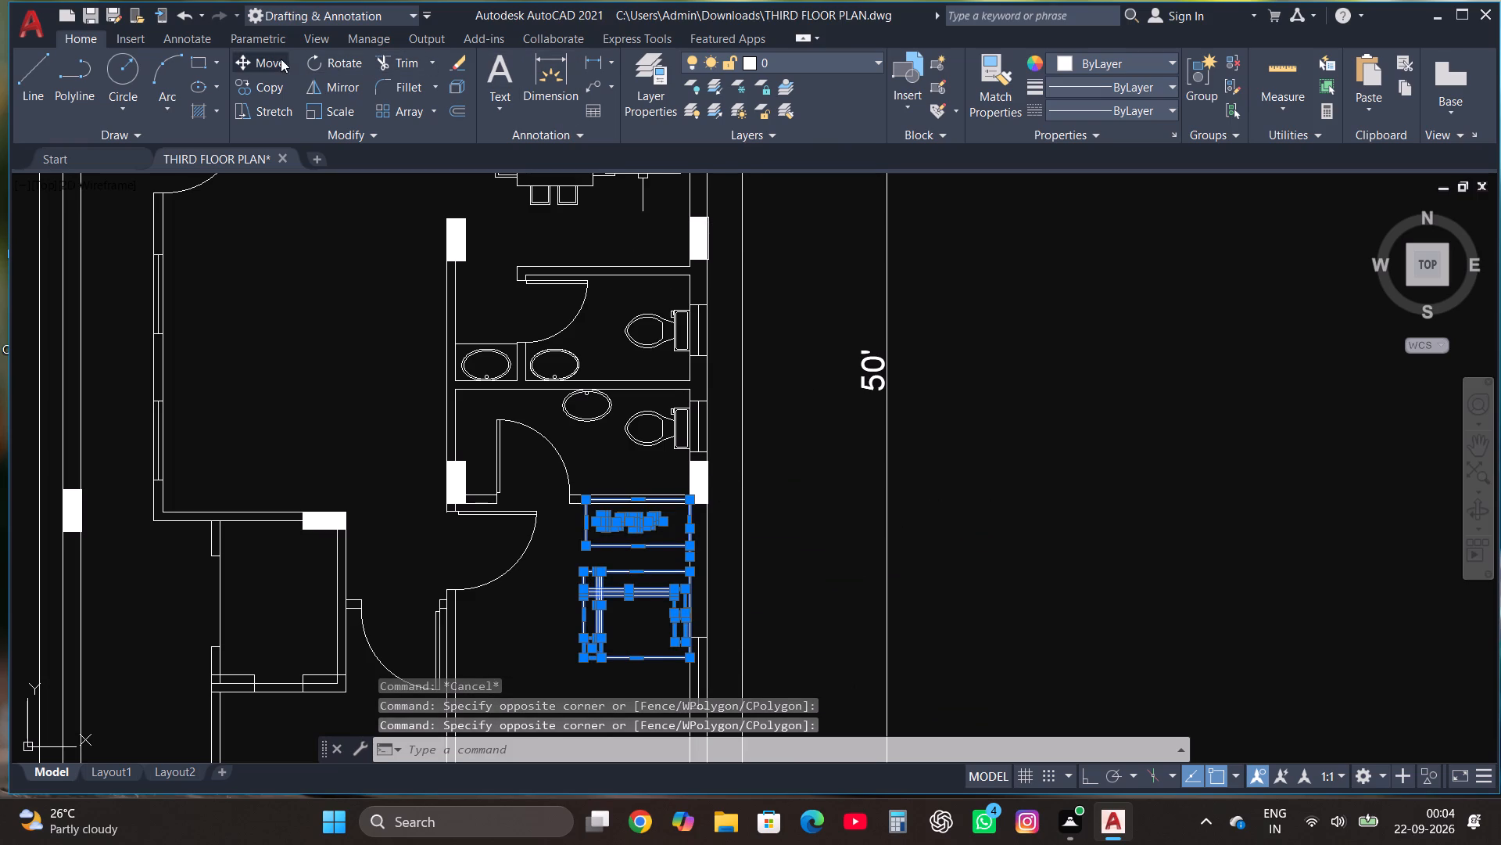
click(281, 59)
scroll(695, 569, up, 2)
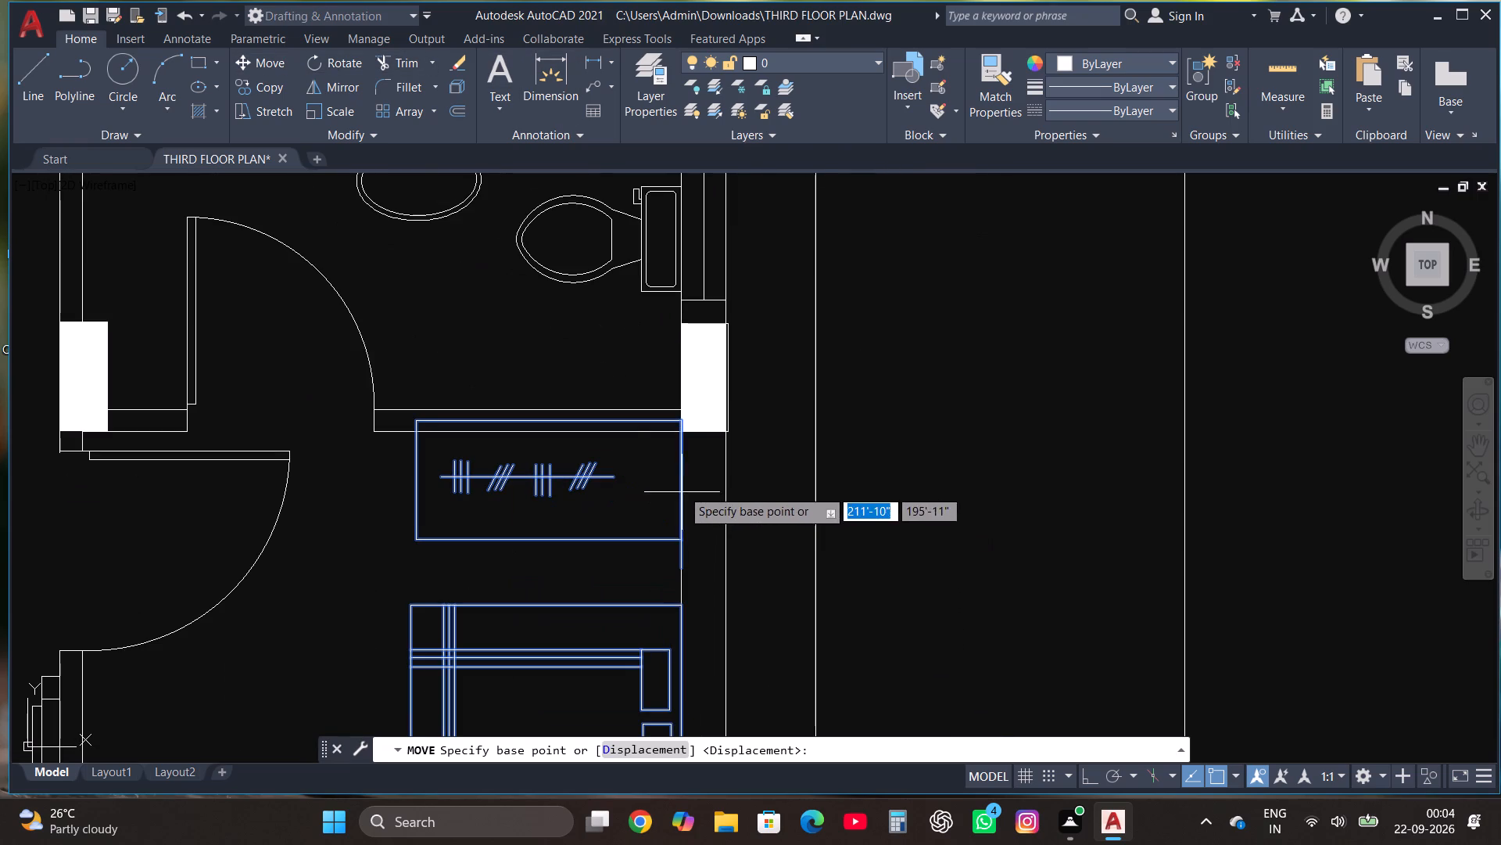
click(681, 422)
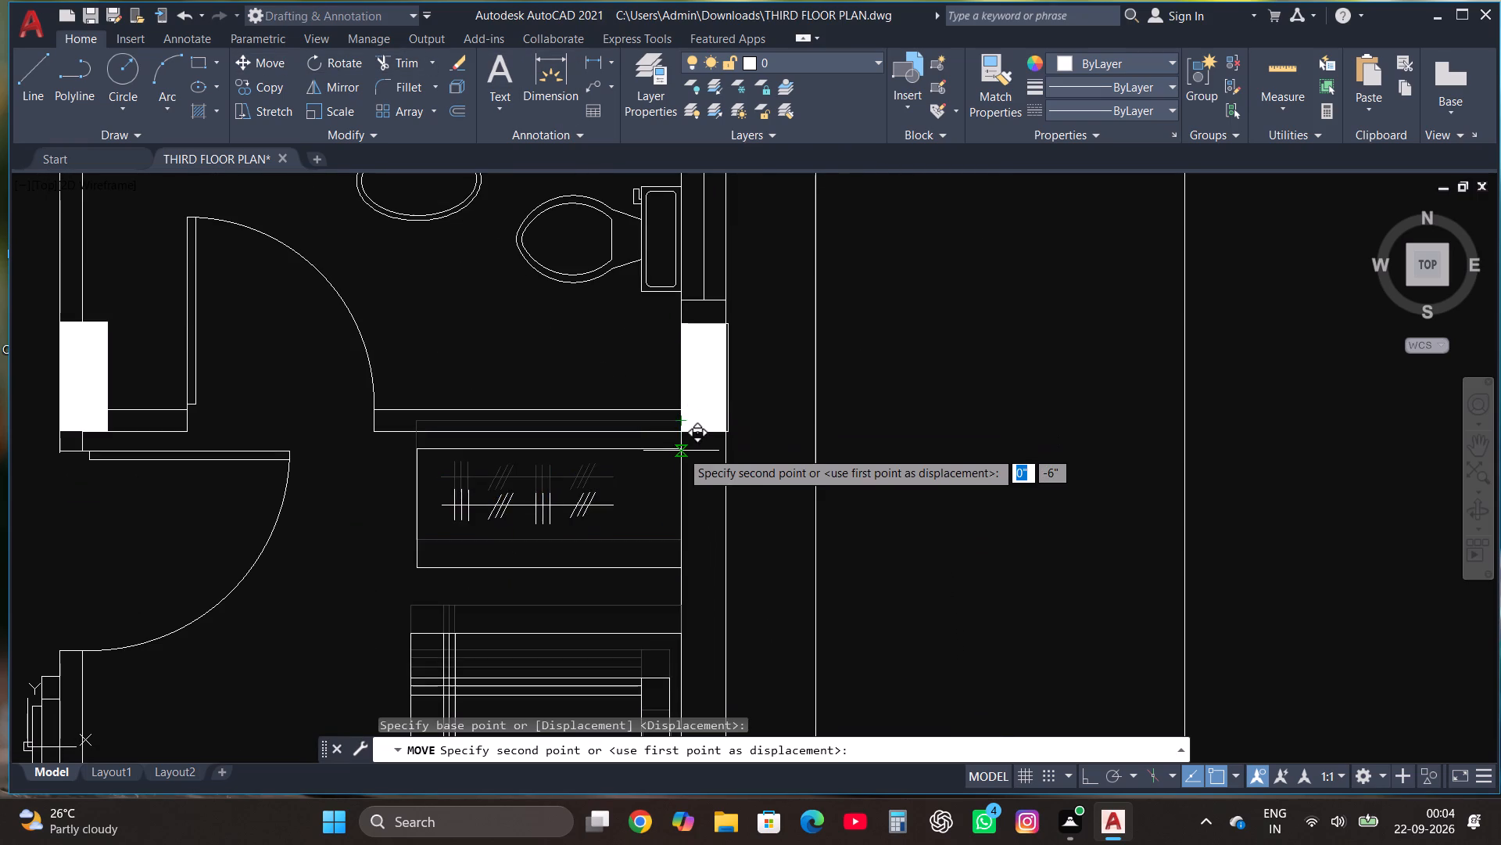
scroll(681, 451, up, 2)
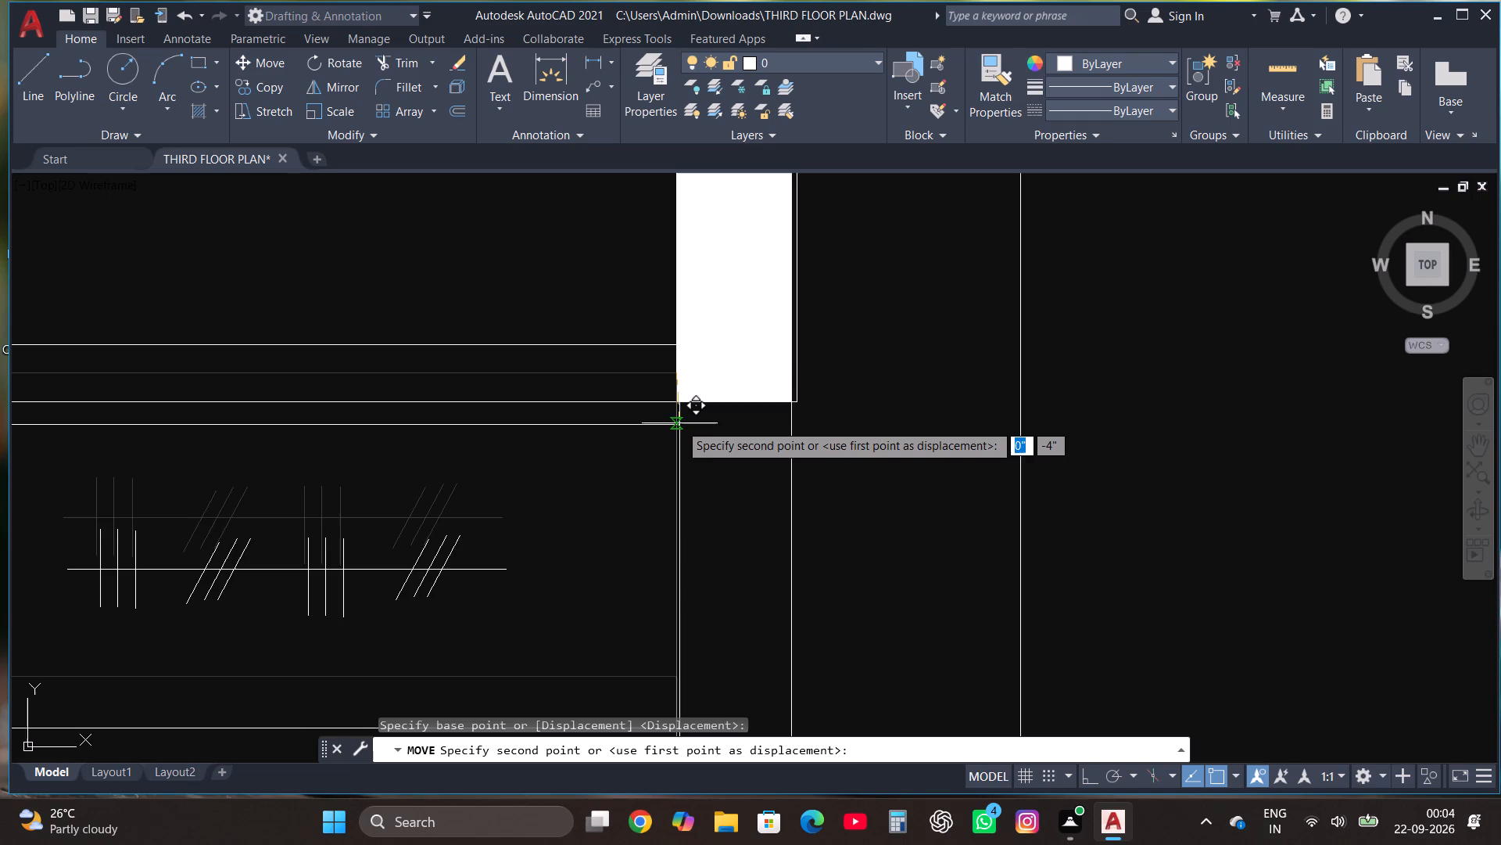
click(678, 421)
Move that bedroom's bed about 3'-10" south along the east wall, away from the wardrobe.
scroll(813, 401, down, 3)
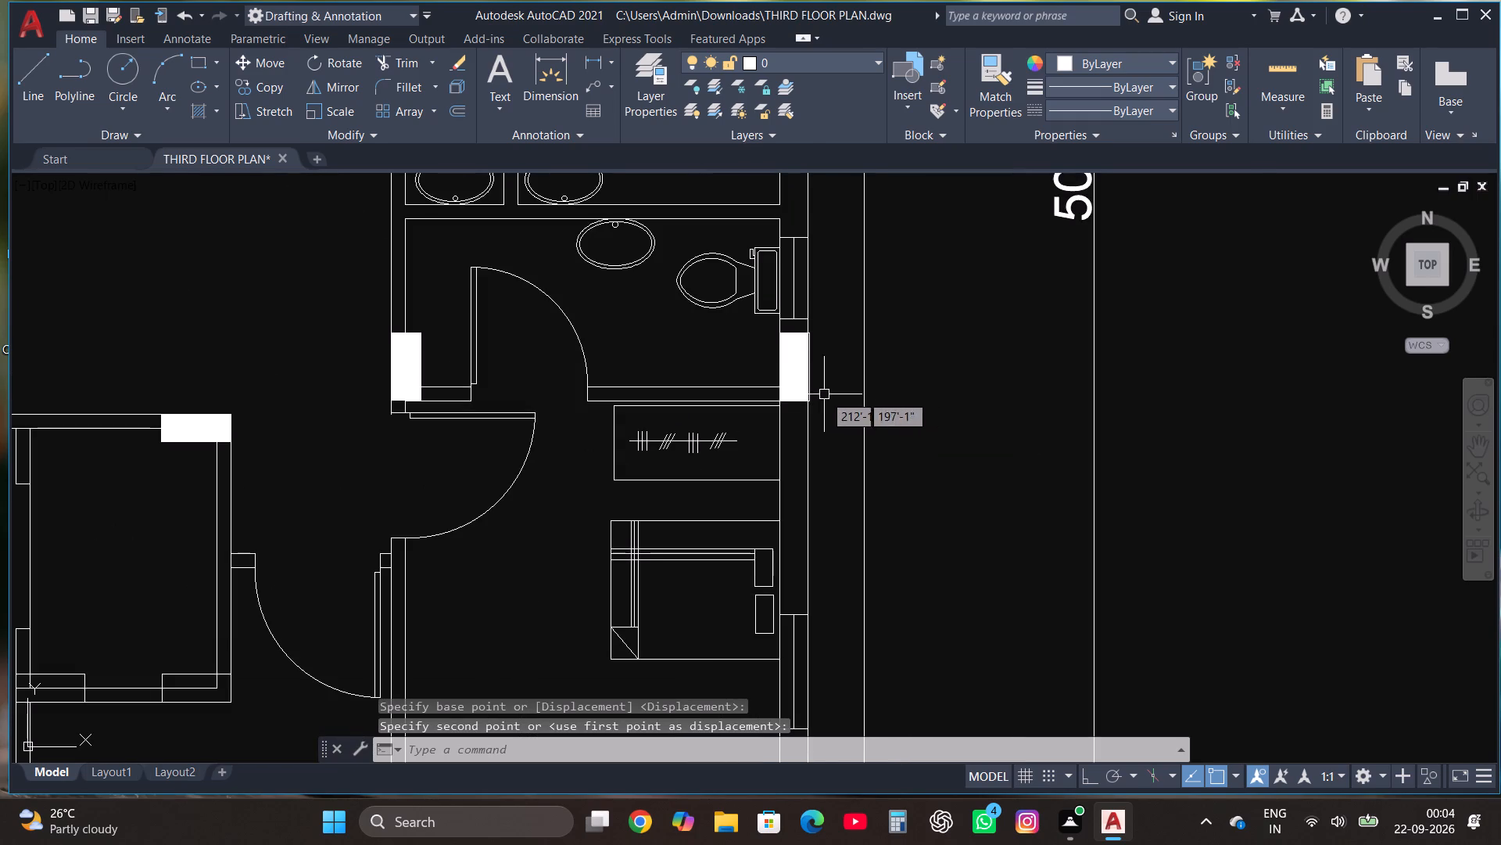
scroll(853, 397, down, 2)
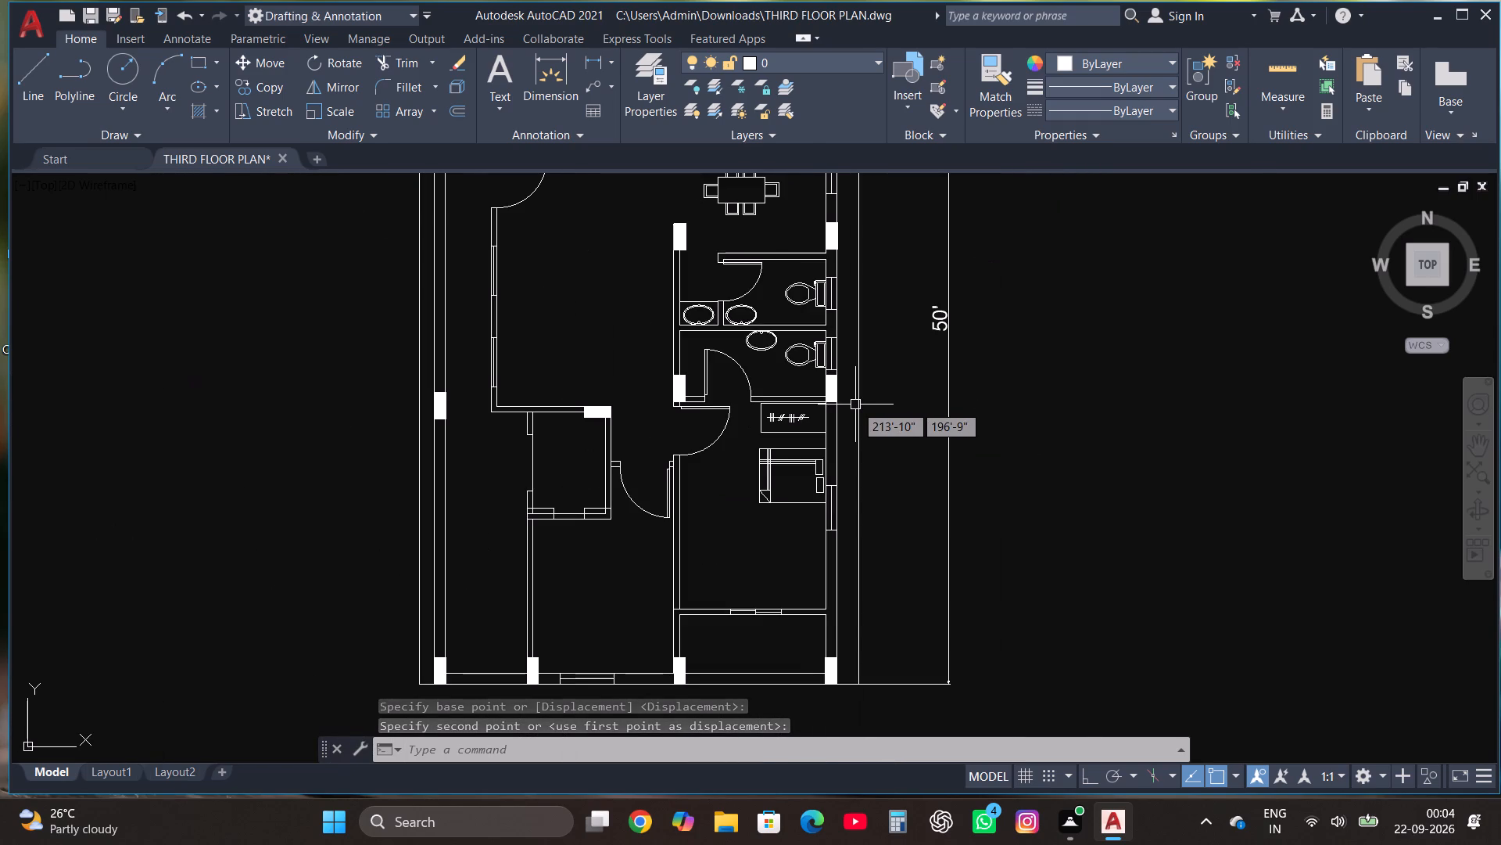
scroll(842, 465, down, 1)
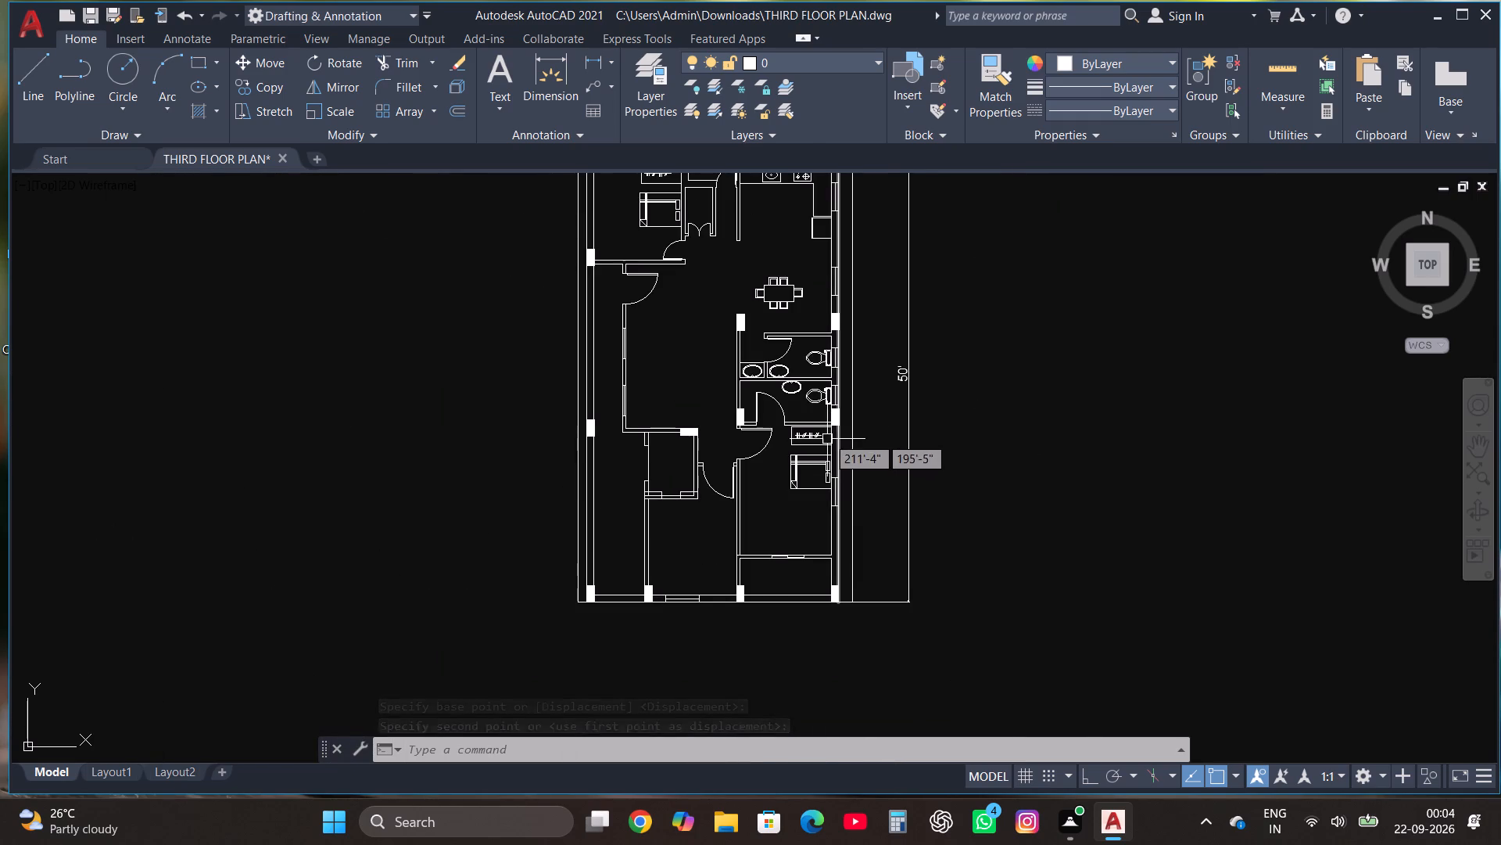
scroll(842, 389, up, 3)
scroll(776, 506, down, 2)
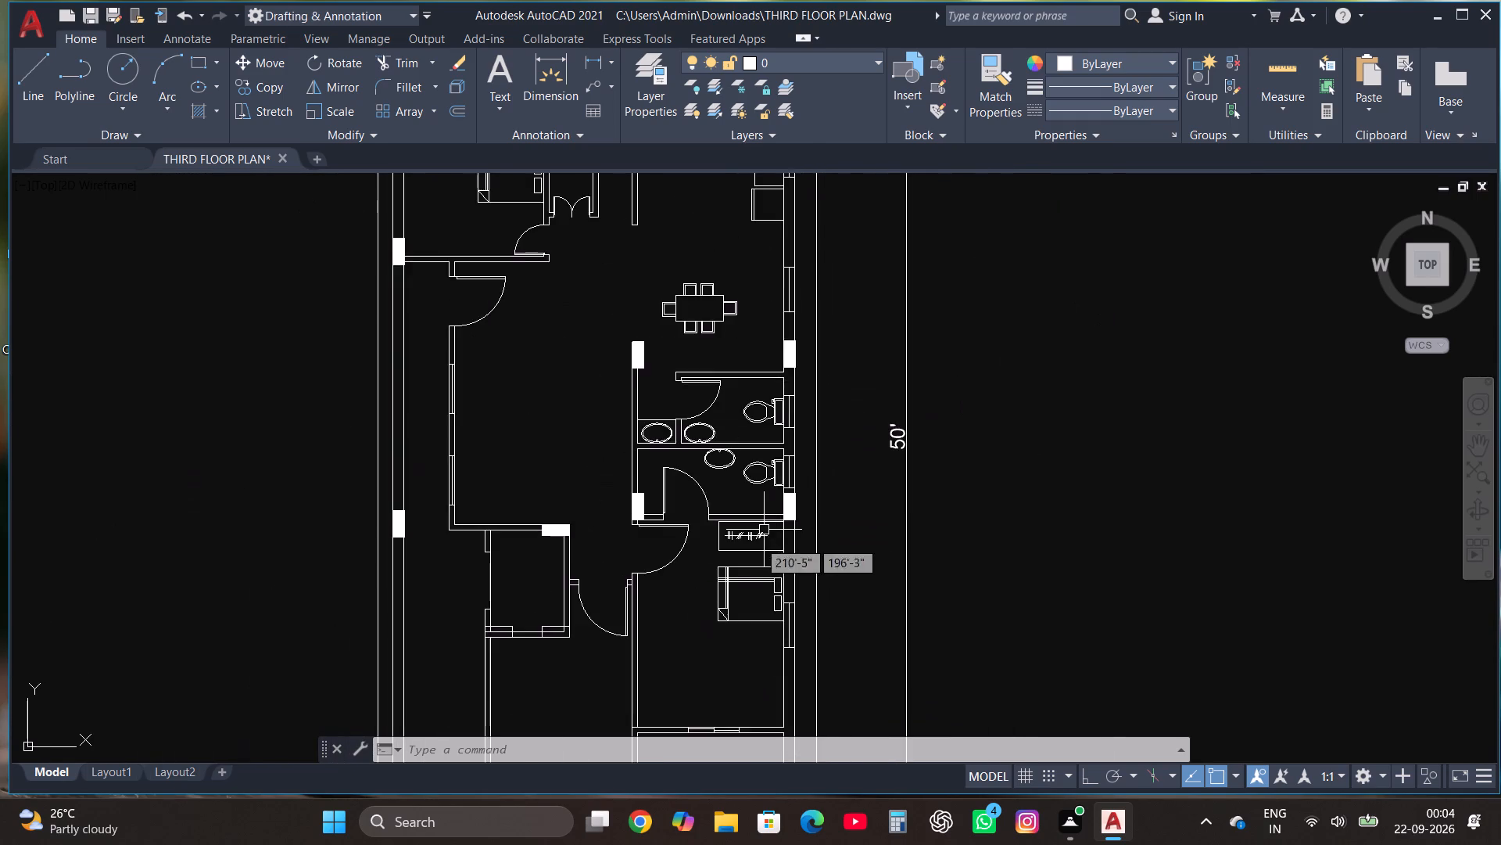
scroll(706, 634, up, 1)
click(710, 634)
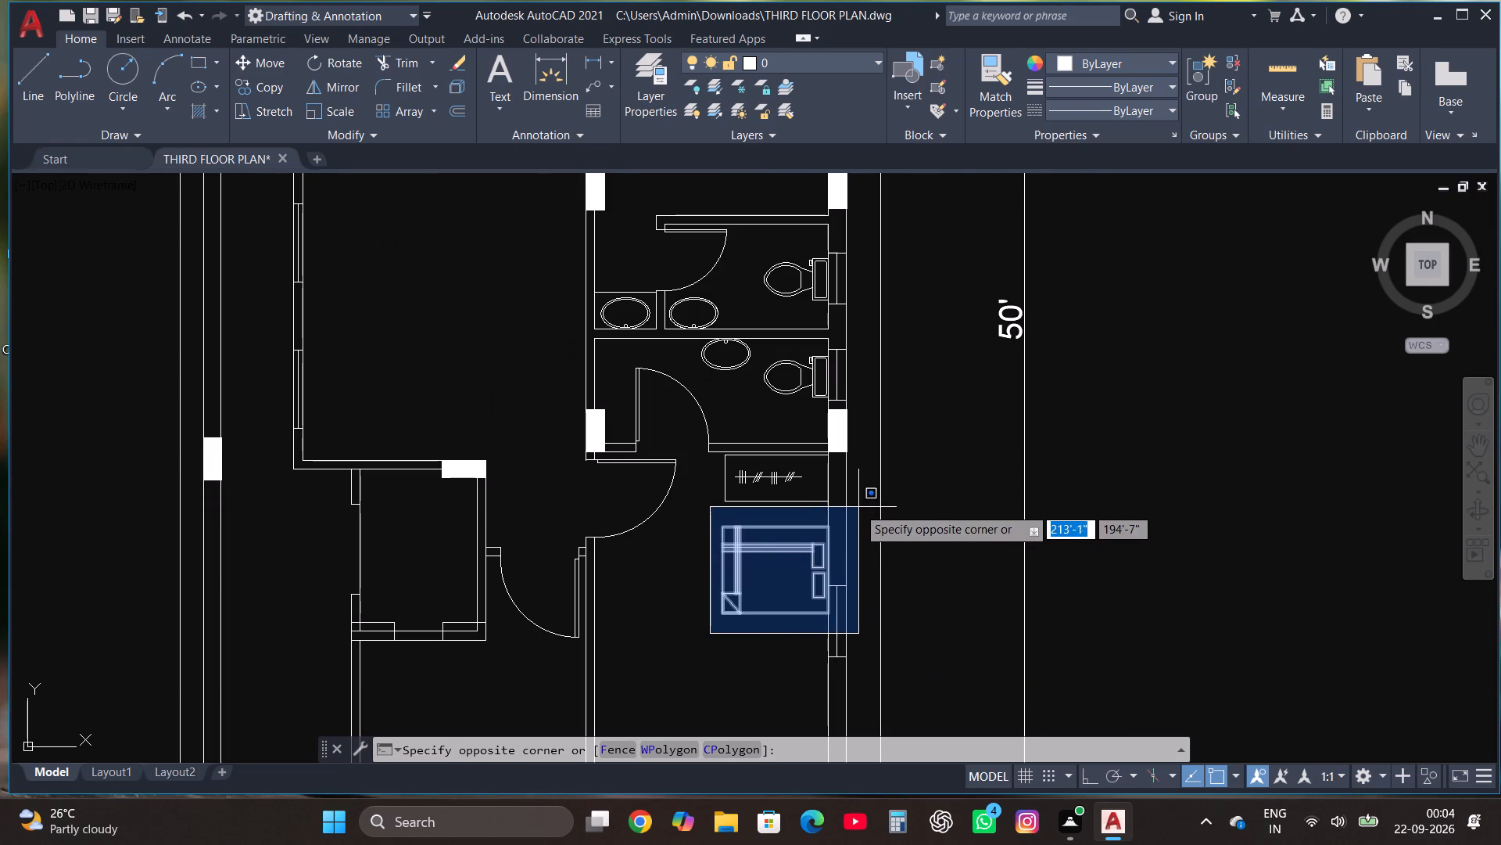
click(851, 508)
click(270, 59)
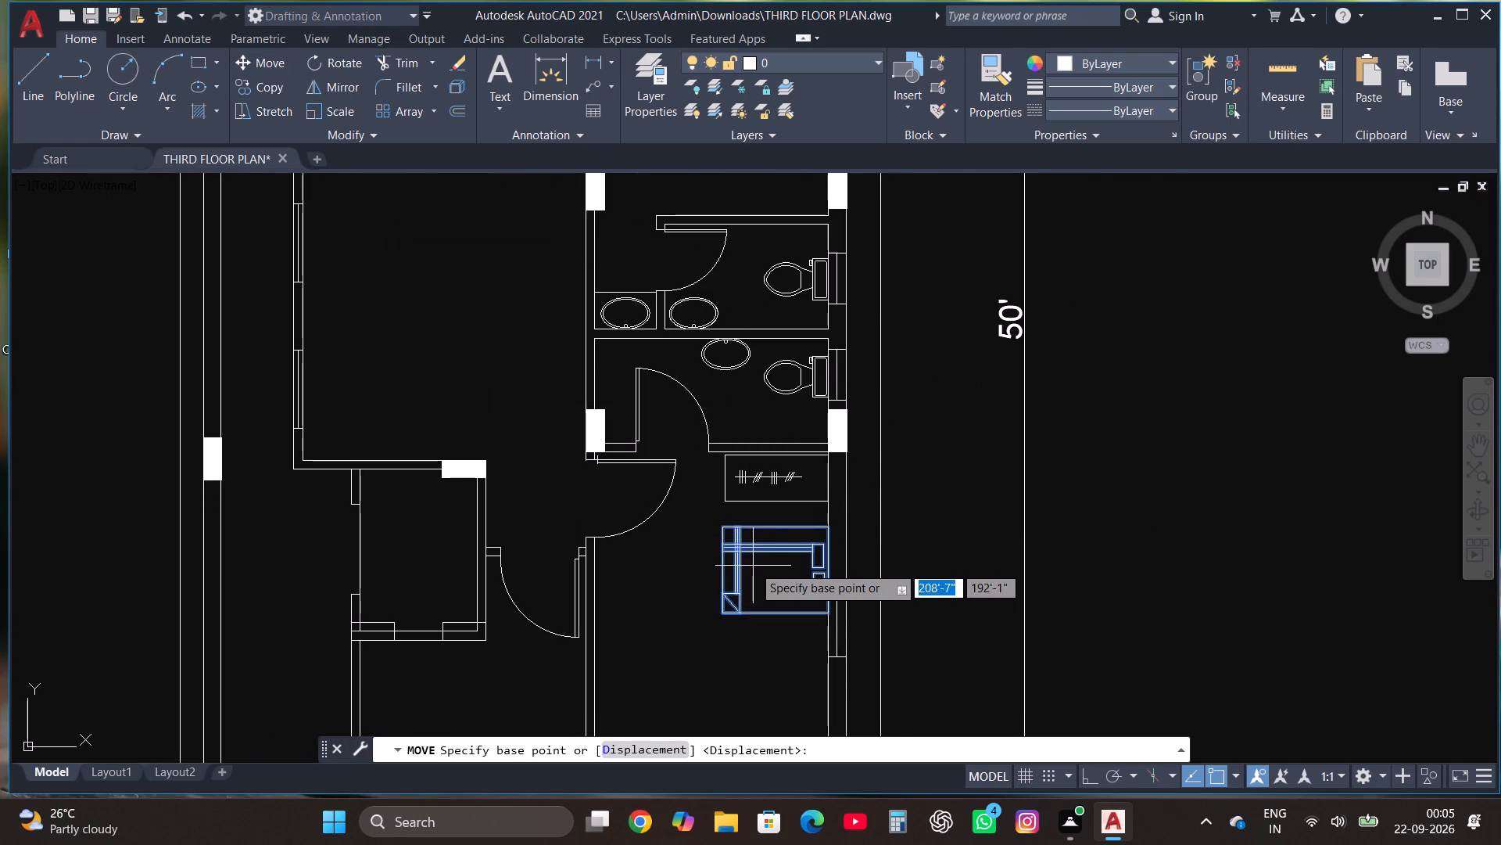
scroll(753, 566, up, 1)
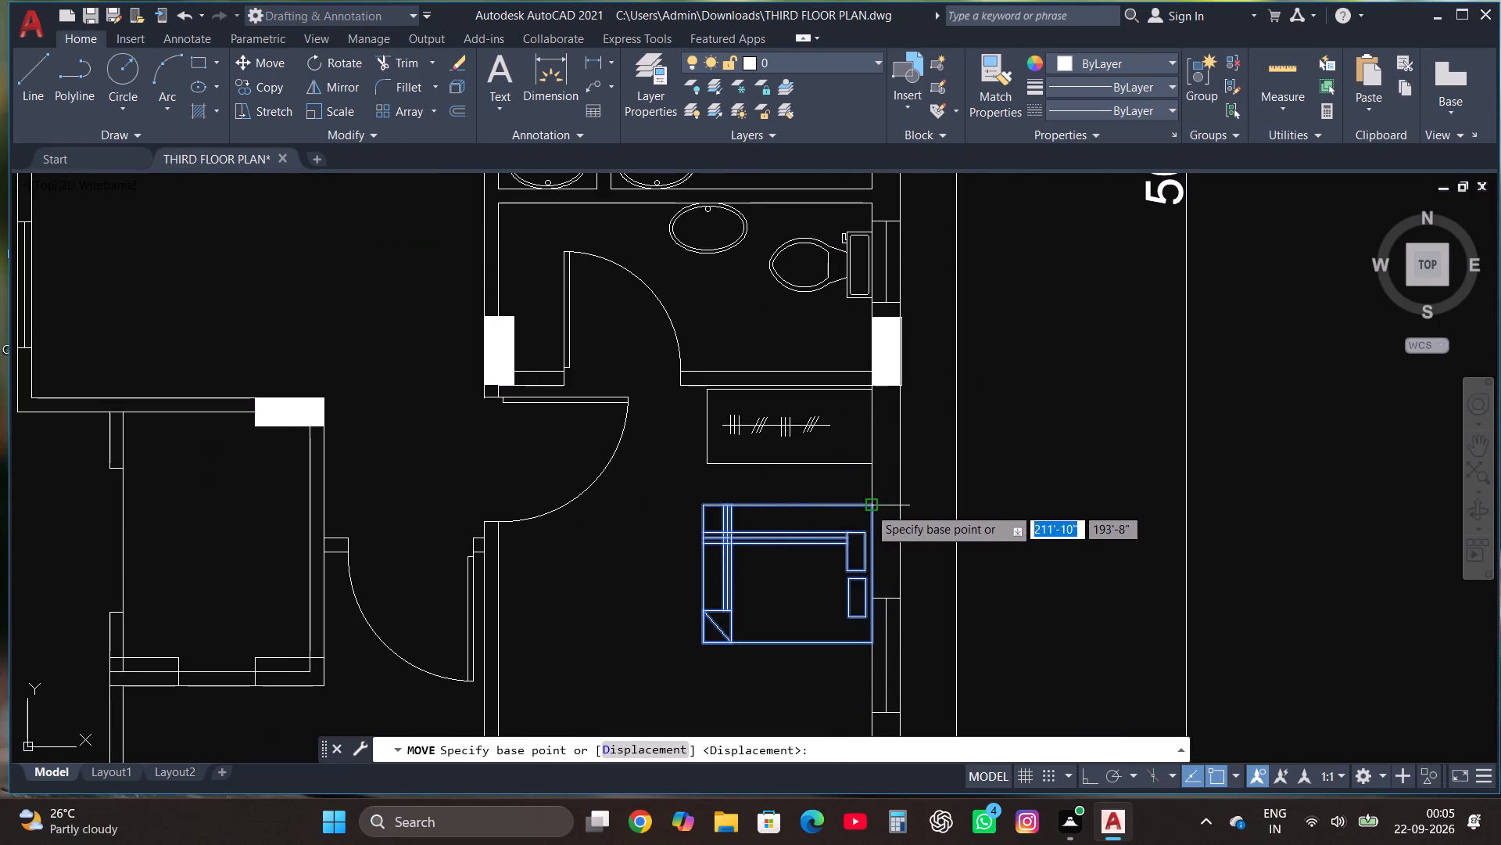
click(869, 507)
scroll(870, 509, down, 1)
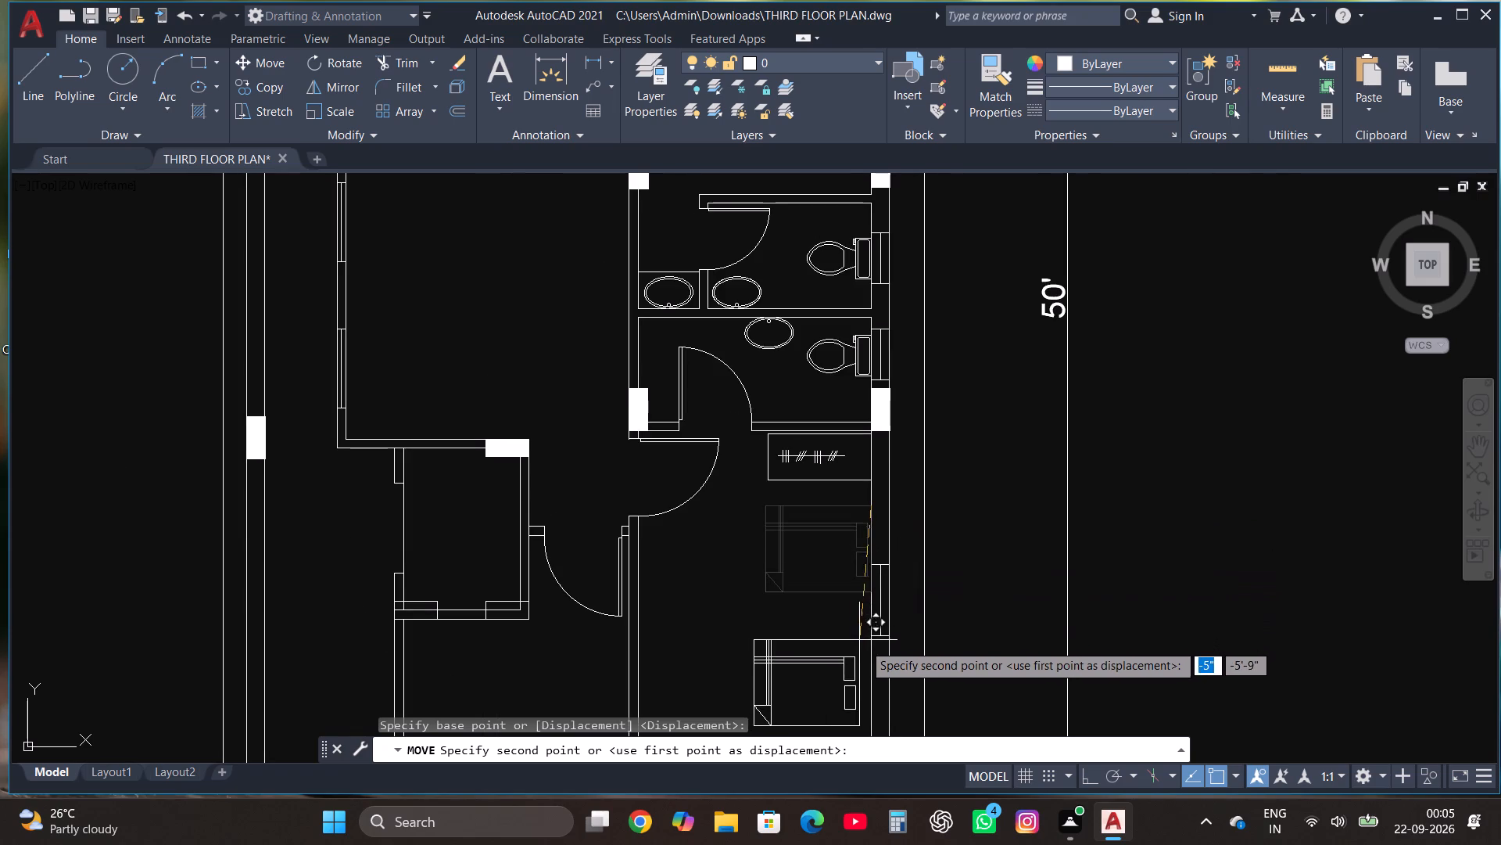
click(874, 596)
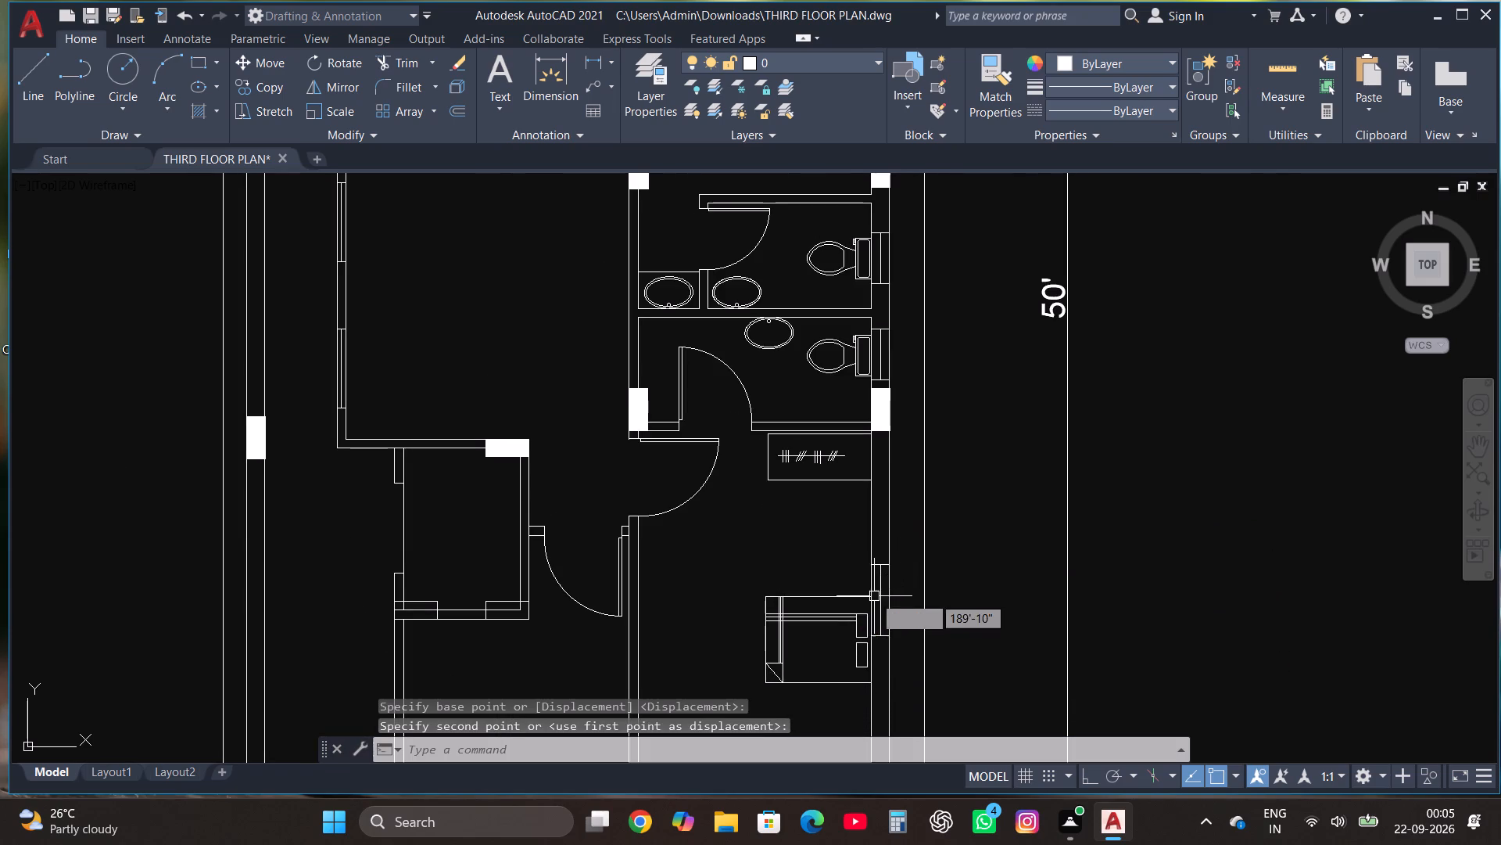
Draw a bedside table rectangle about 1'-4" square against the east wall, adjoining the bed's north side.
scroll(916, 369, down, 2)
scroll(916, 429, up, 1)
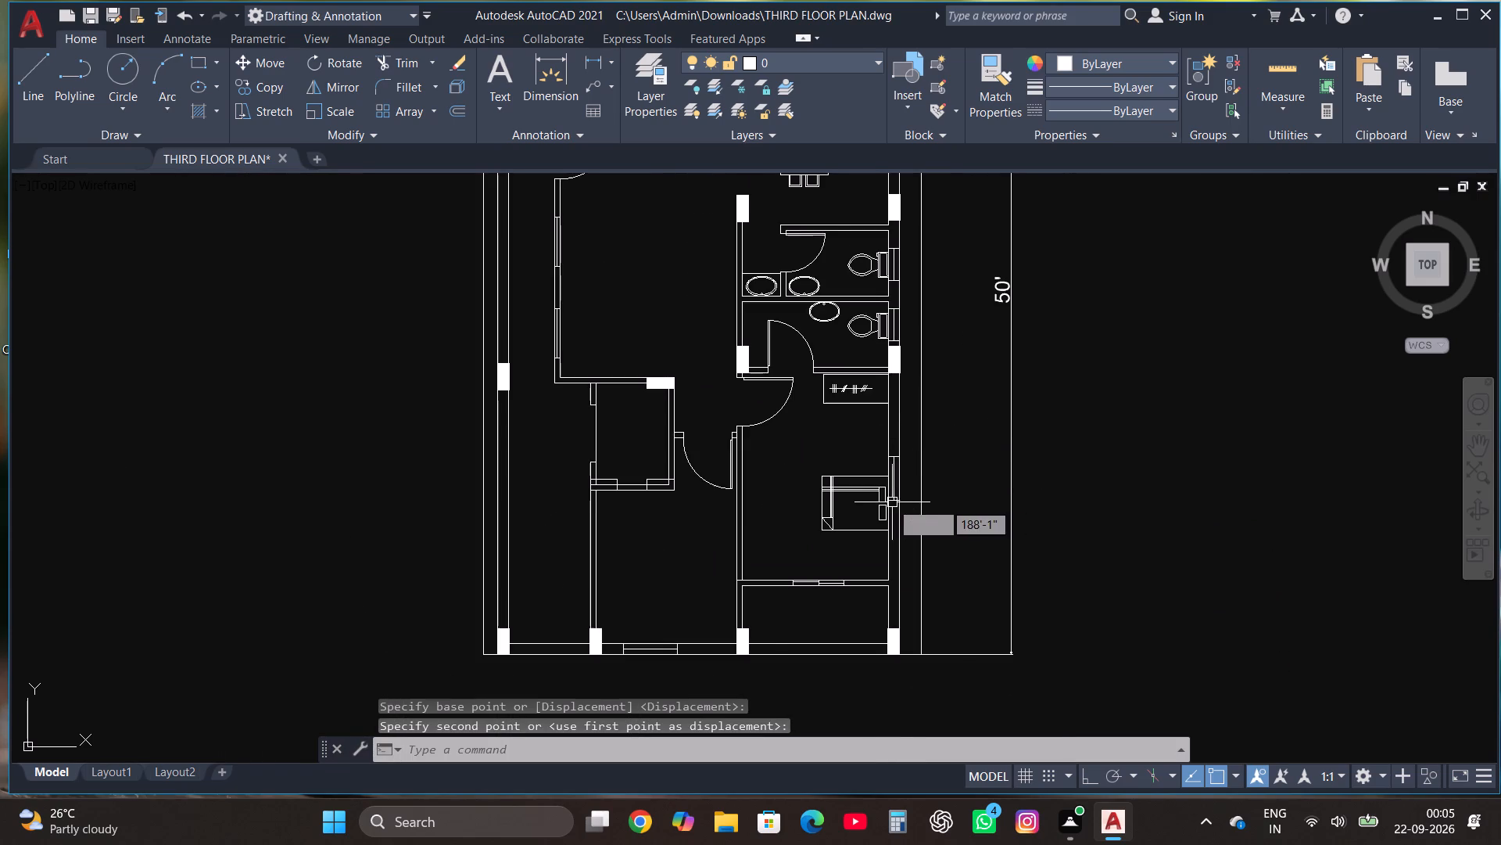
scroll(890, 502, up, 2)
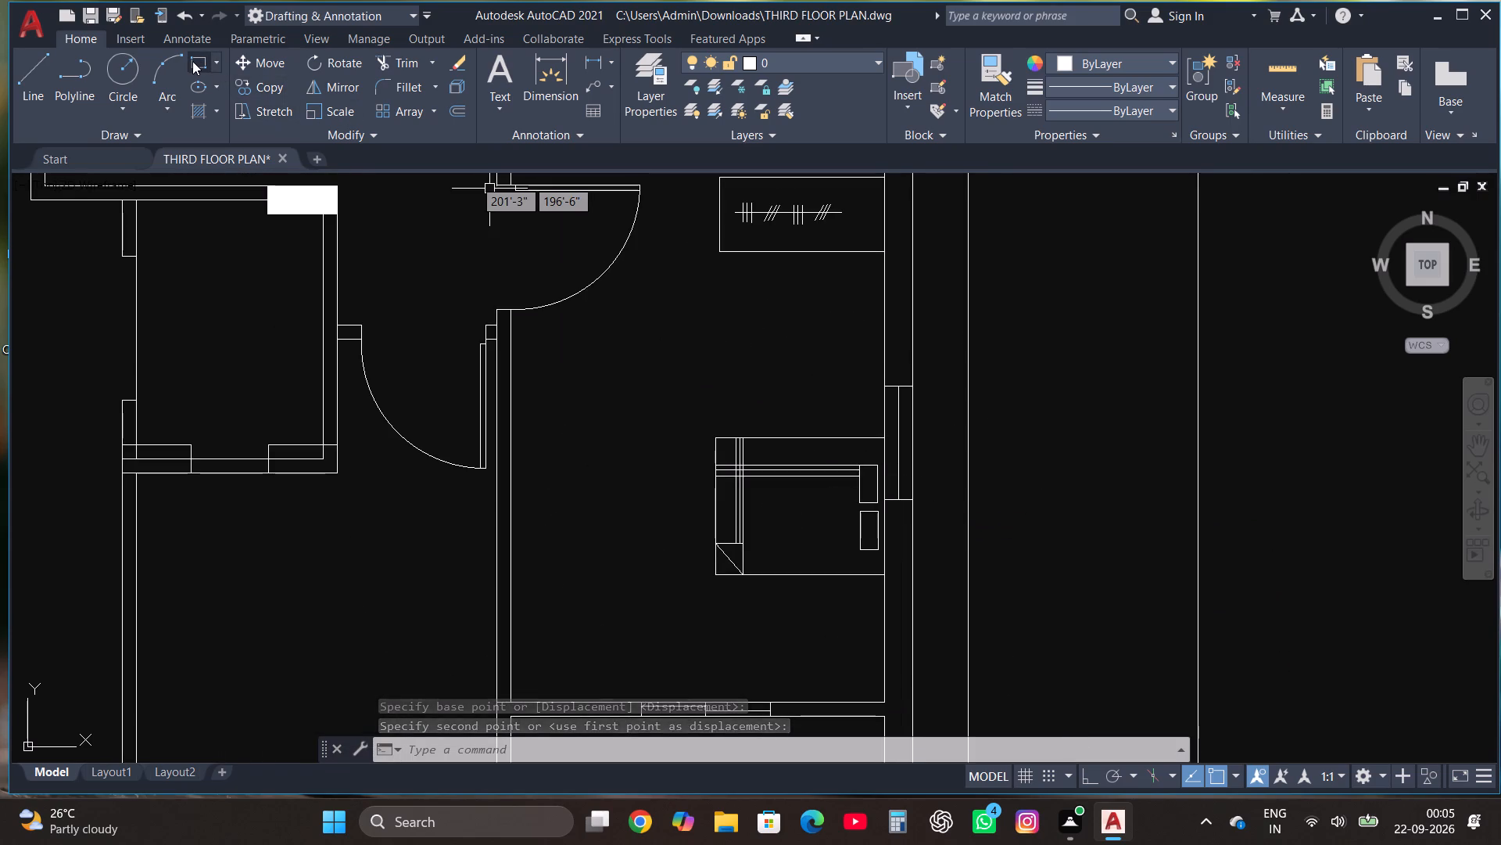
click(192, 61)
click(882, 440)
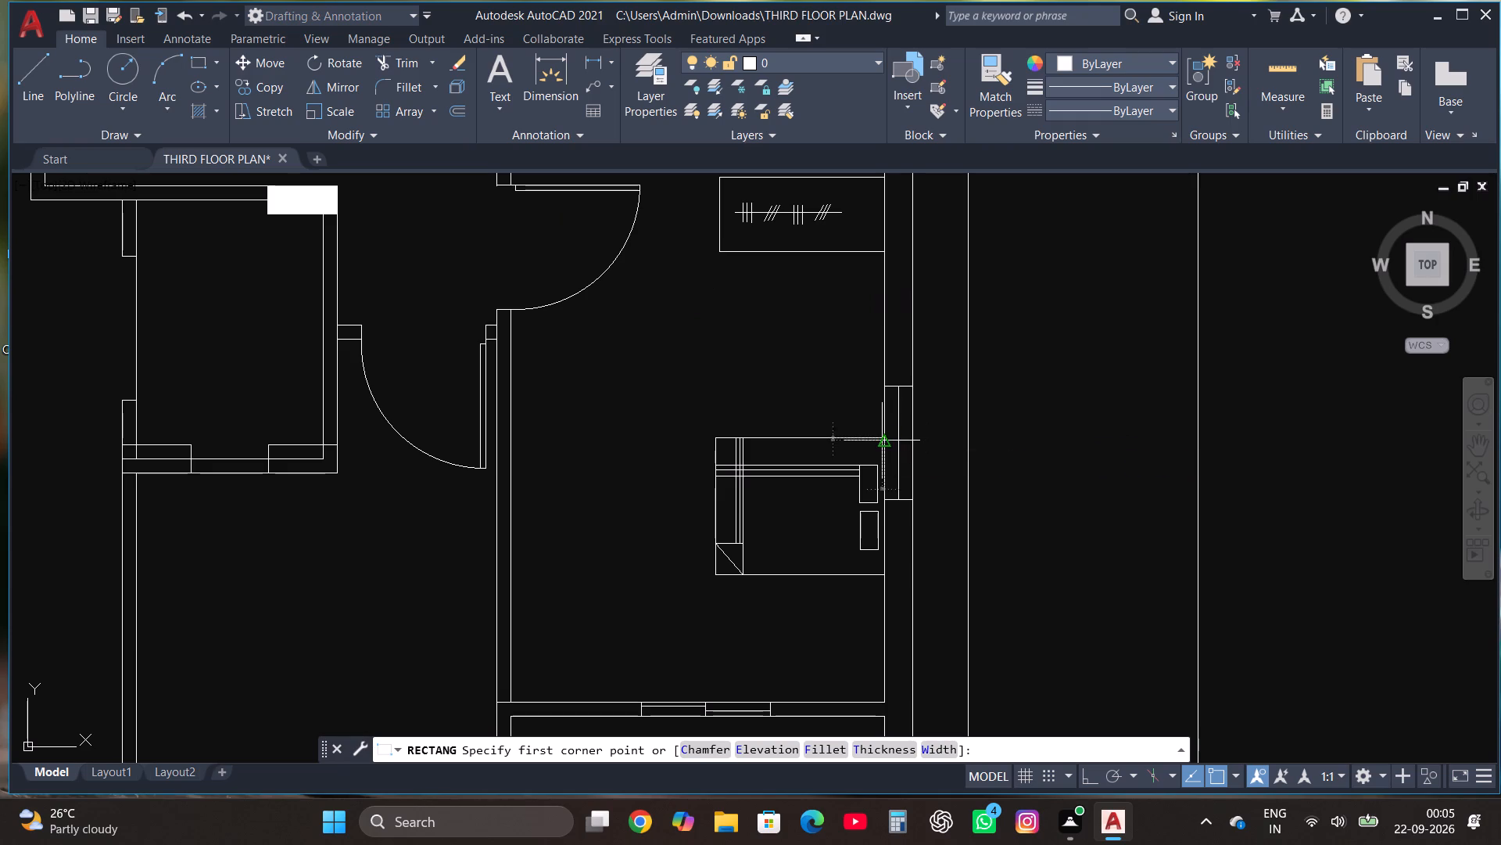
click(836, 386)
Copy the bedside table to the bed's south side, against the east wall.
click(836, 386)
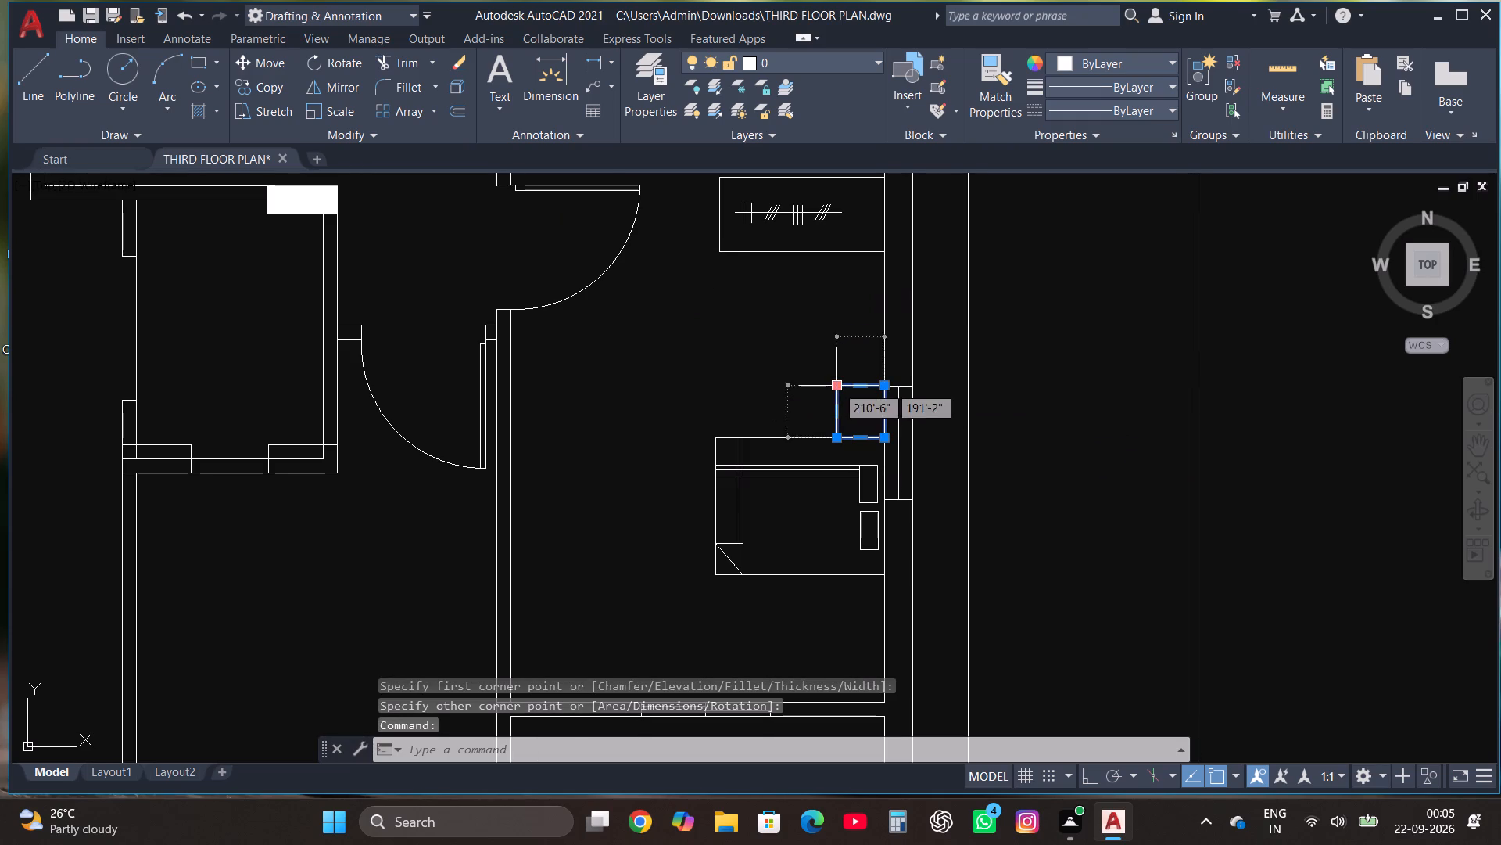
click(270, 92)
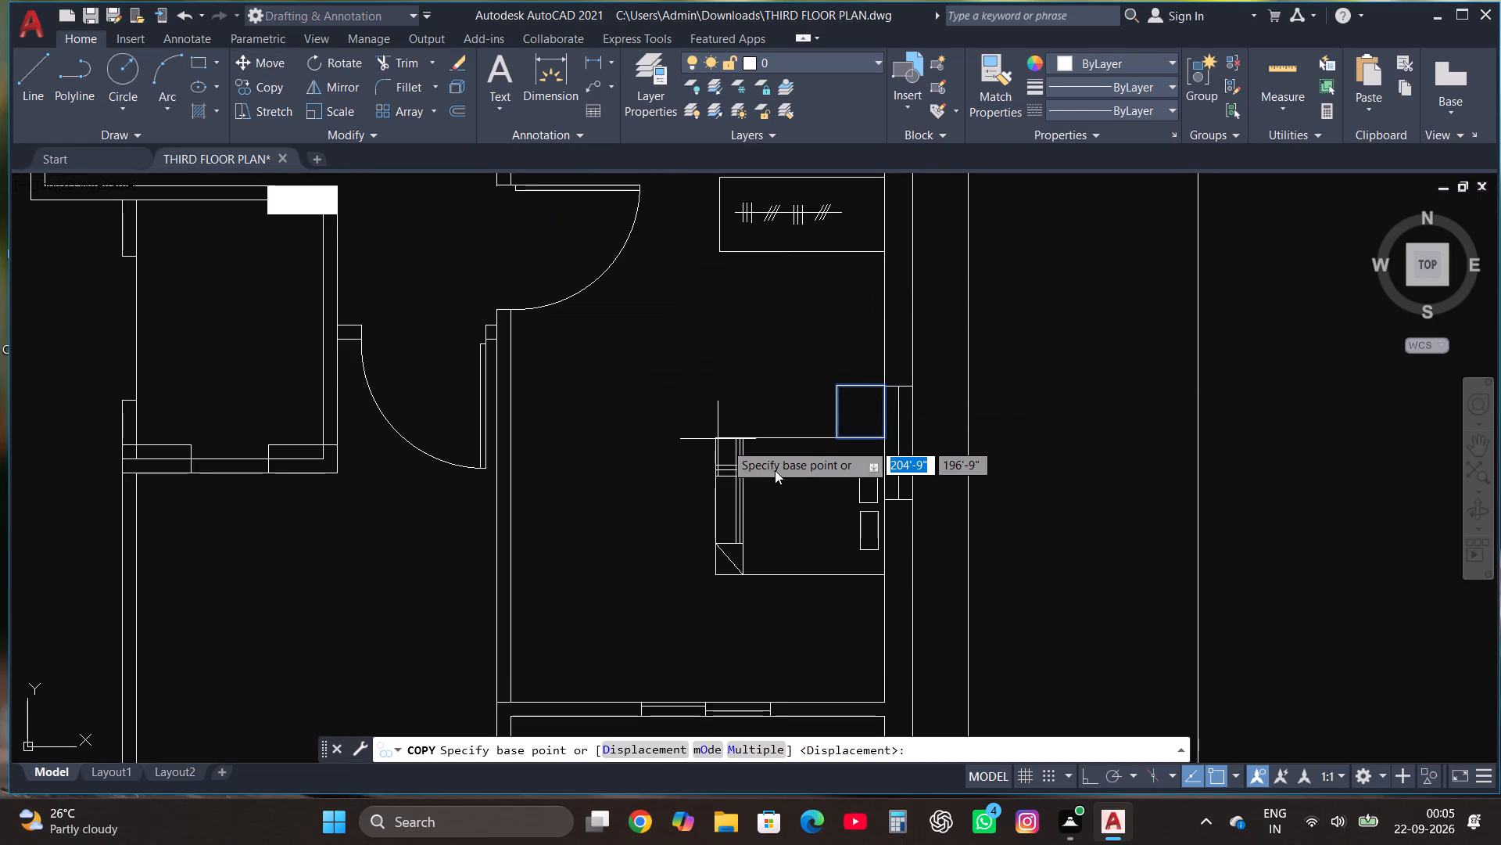
click(886, 383)
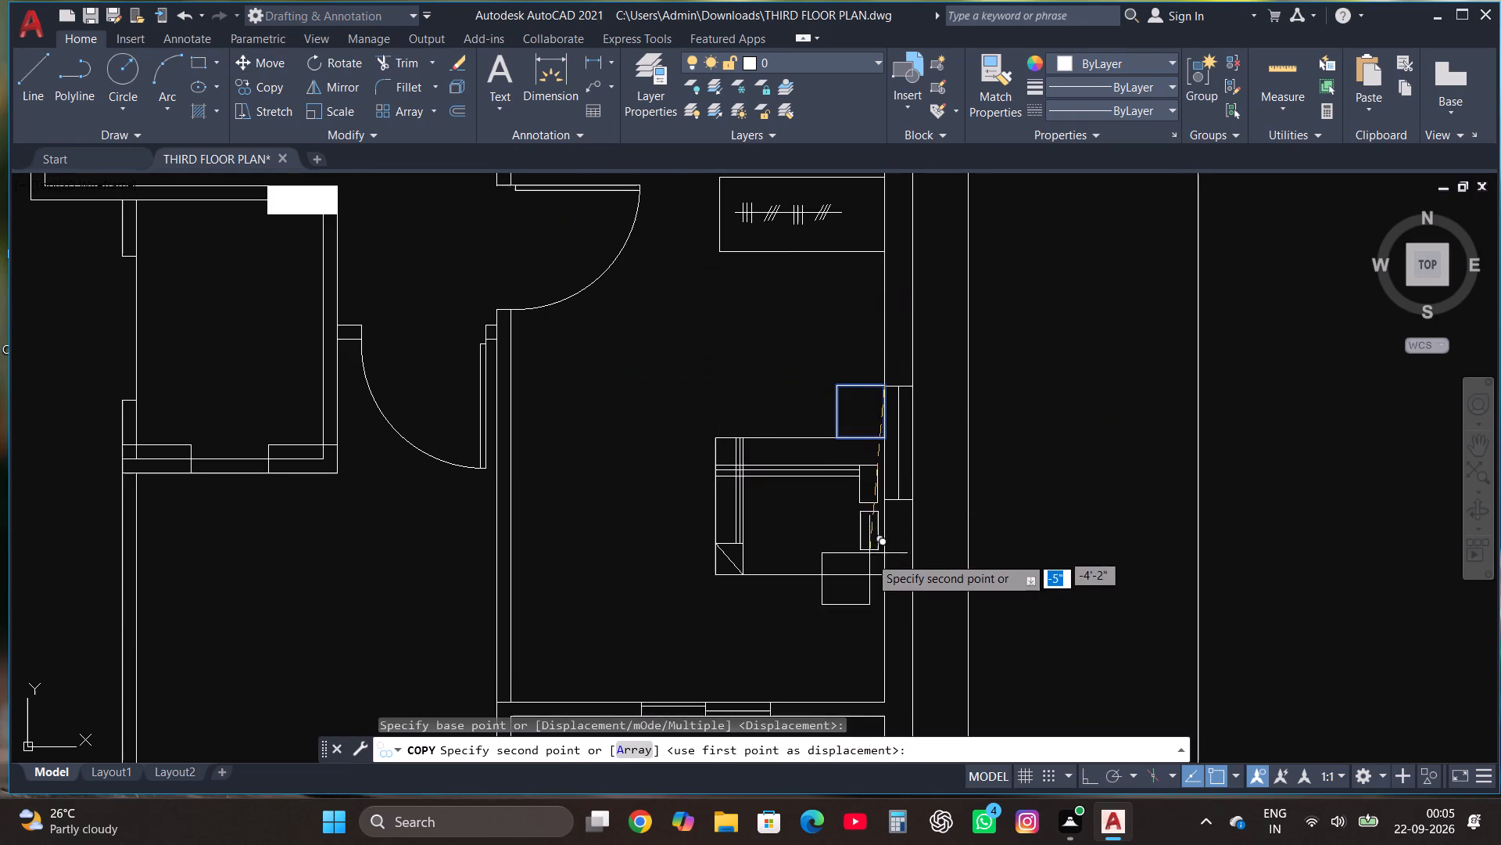
click(883, 572)
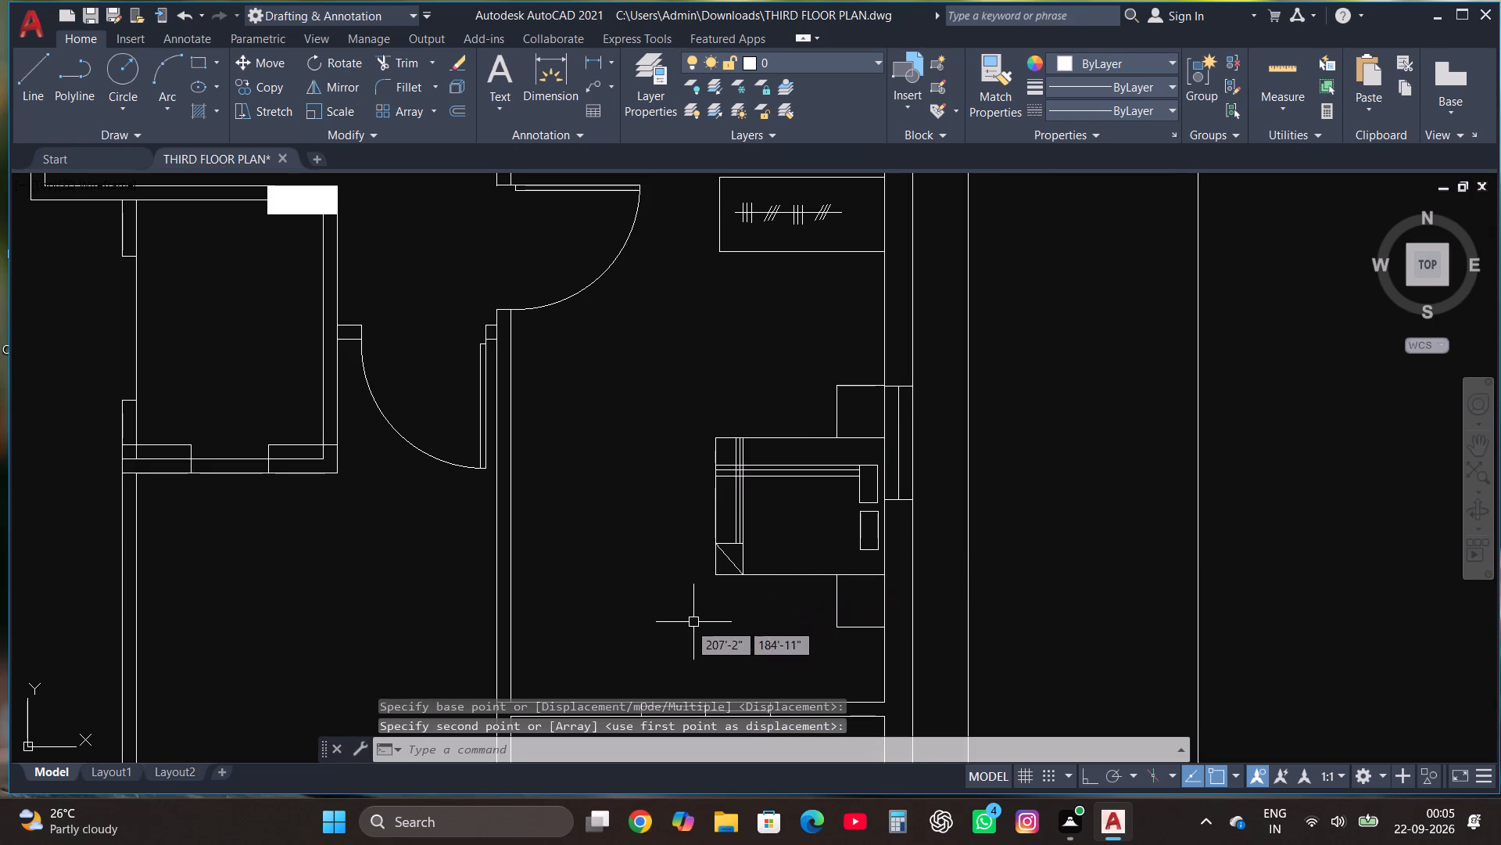
Copy the bed with both bedside tables into the adjoining southwest bedroom, against its east wall near the southeast corner.
click(657, 626)
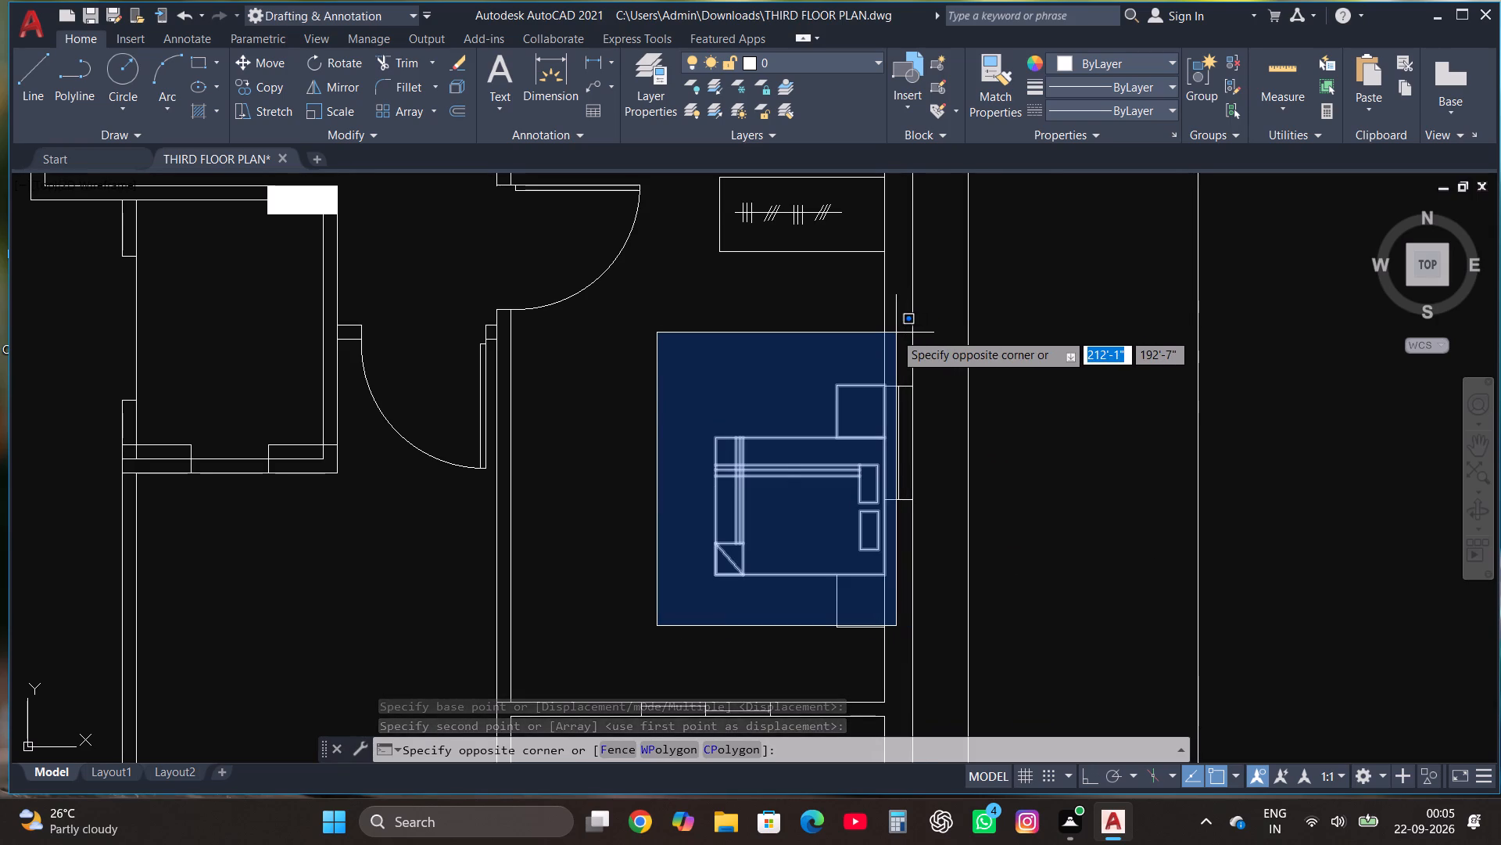
click(894, 333)
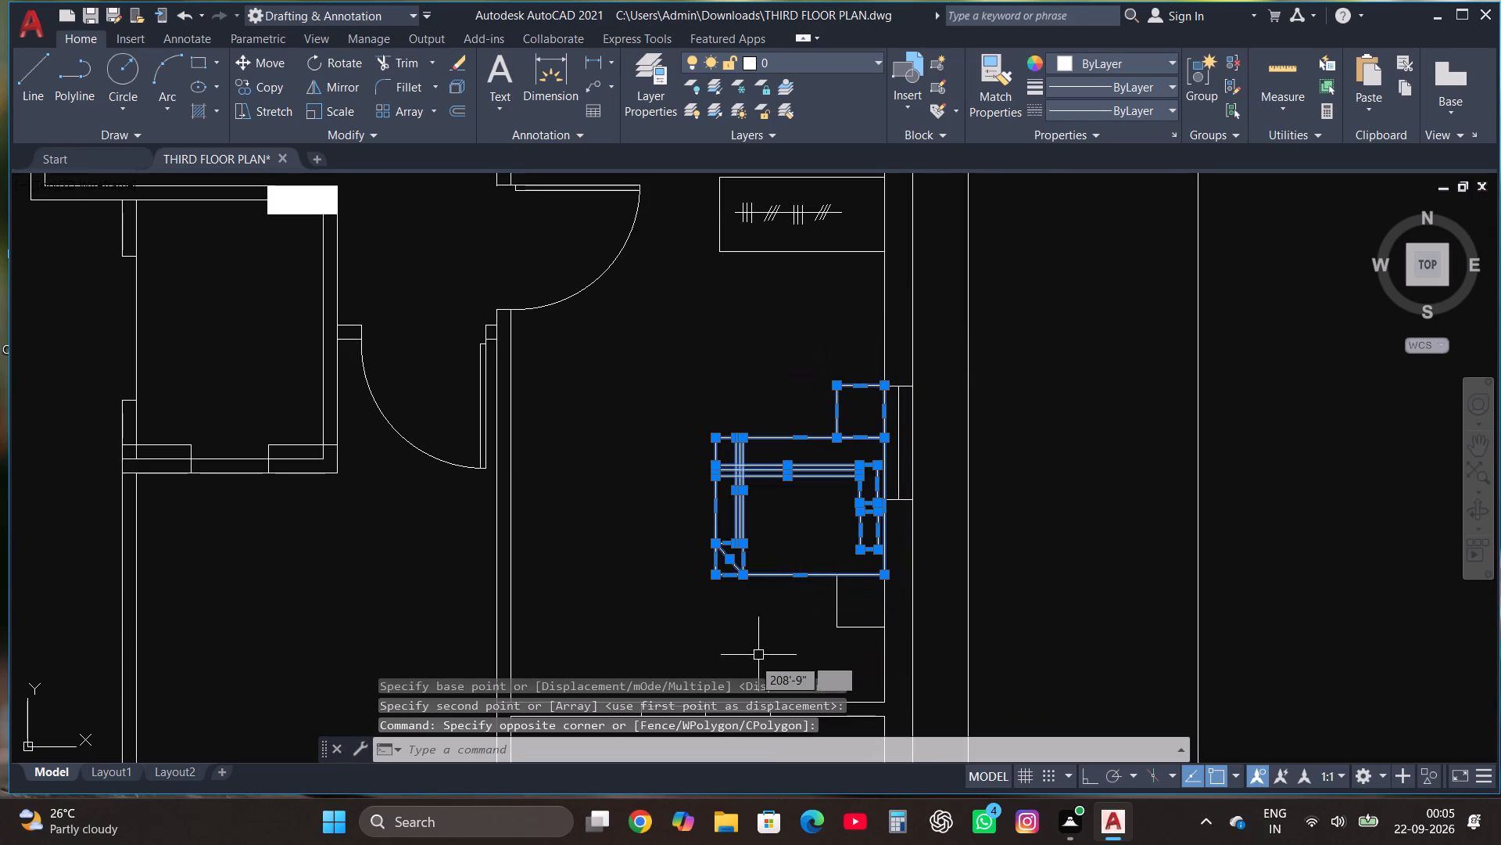
click(696, 664)
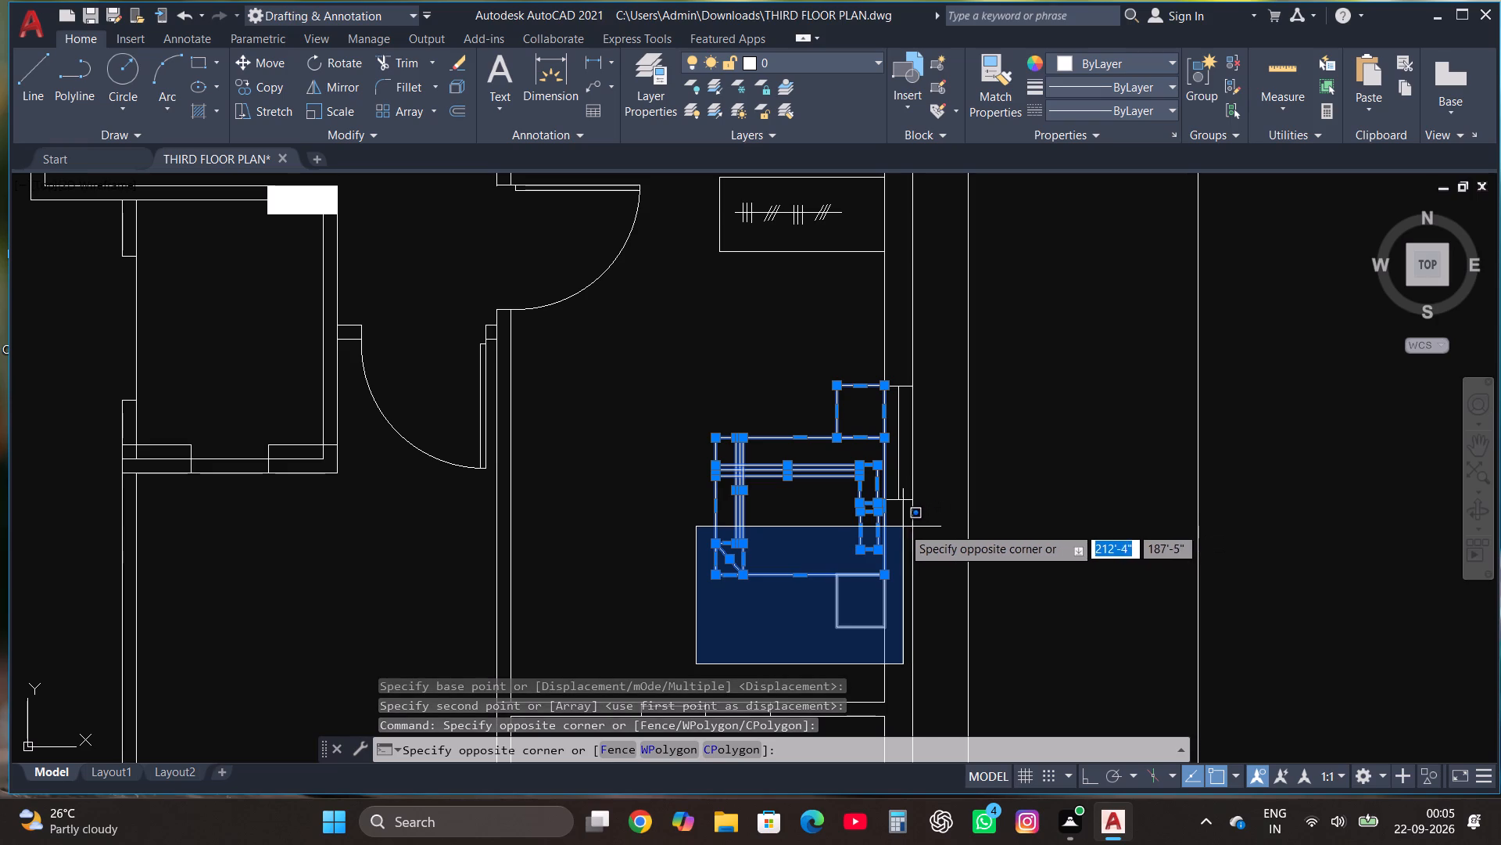
click(901, 527)
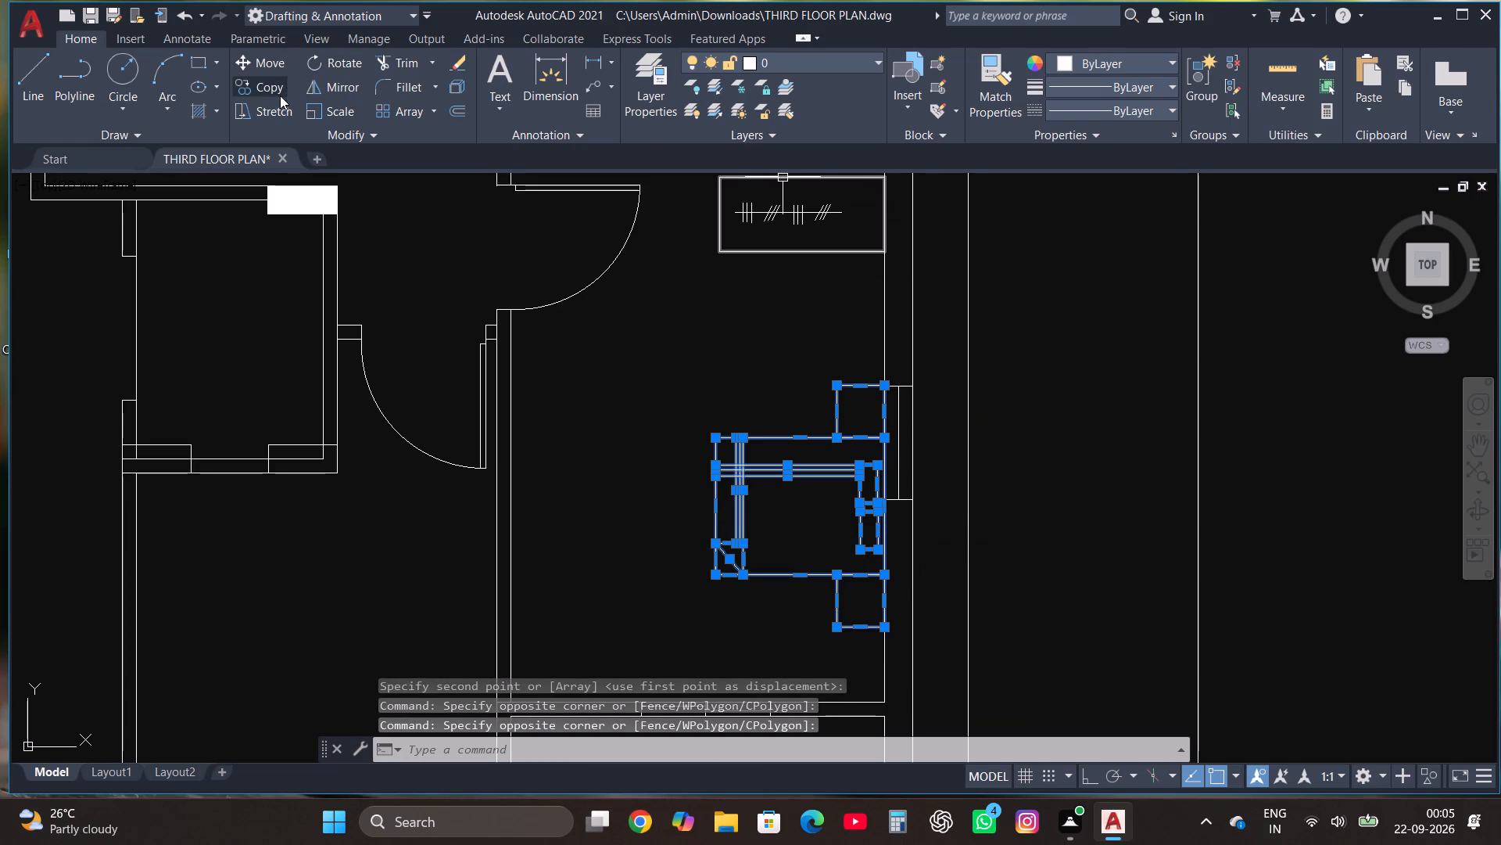
click(277, 84)
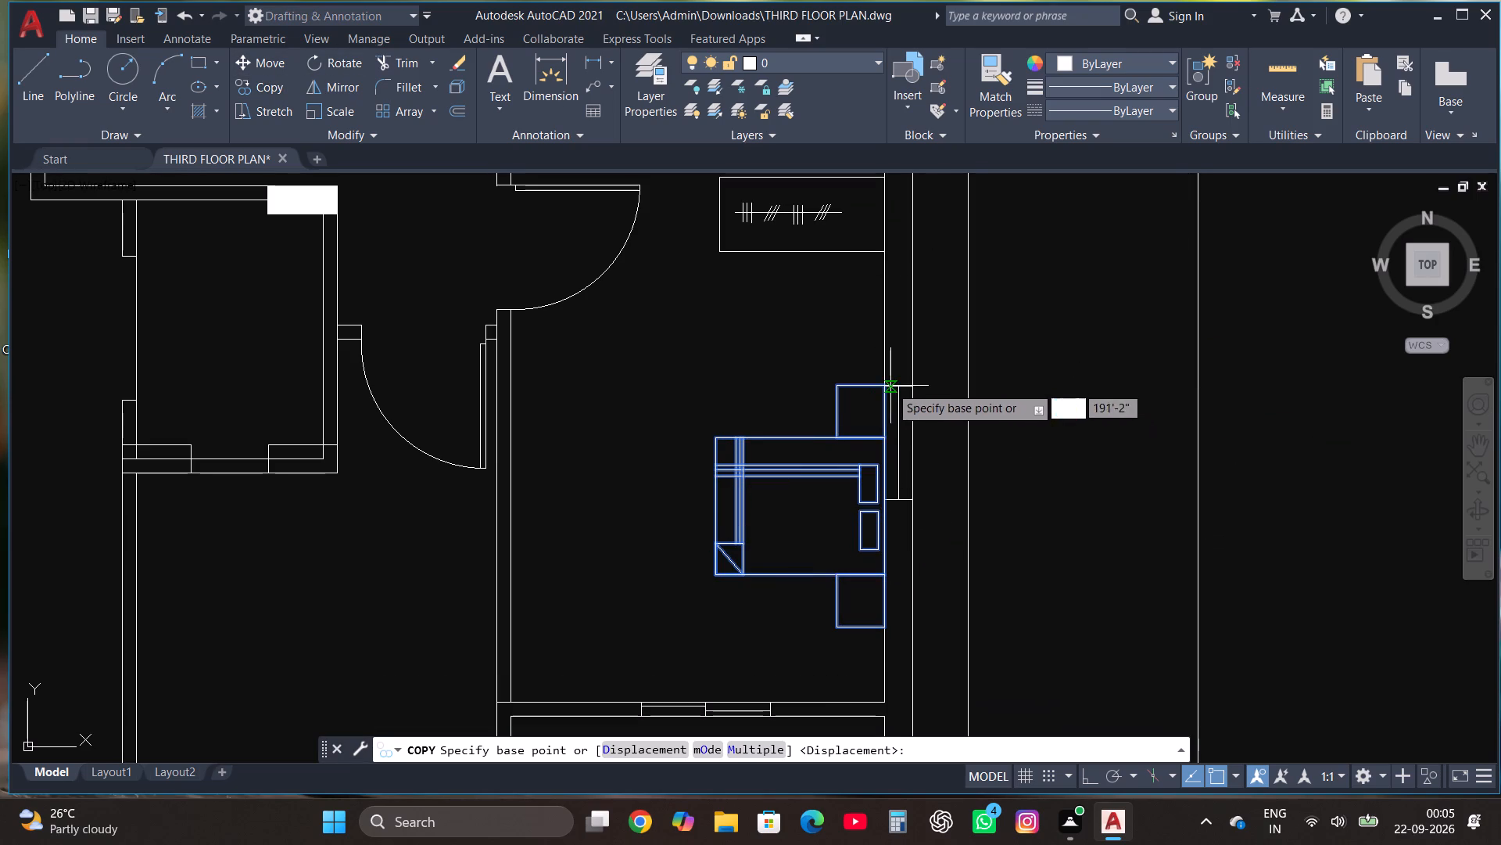
click(883, 386)
scroll(1006, 357, down, 2)
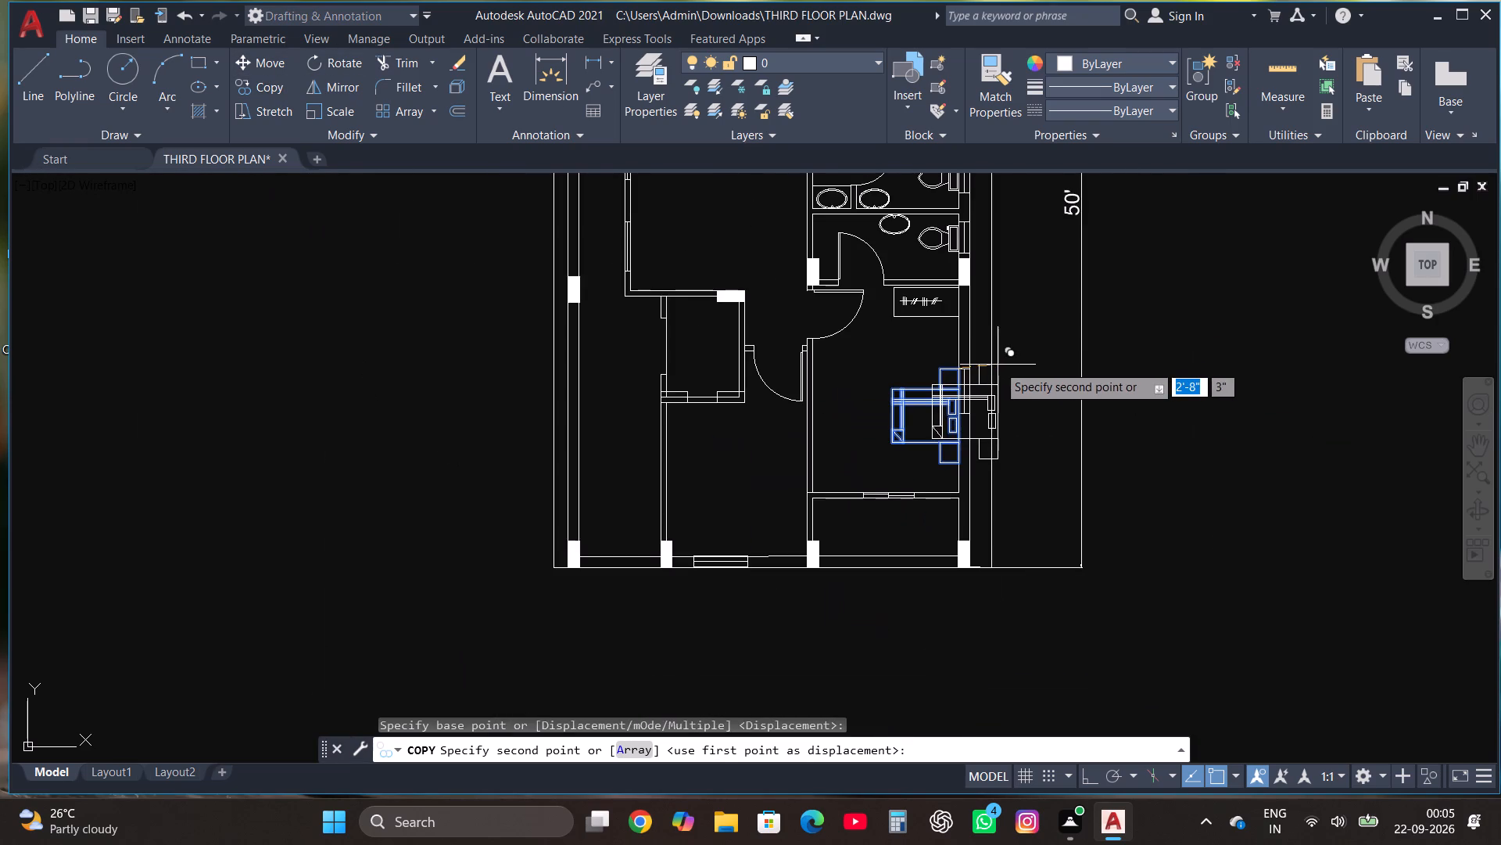
key(F8)
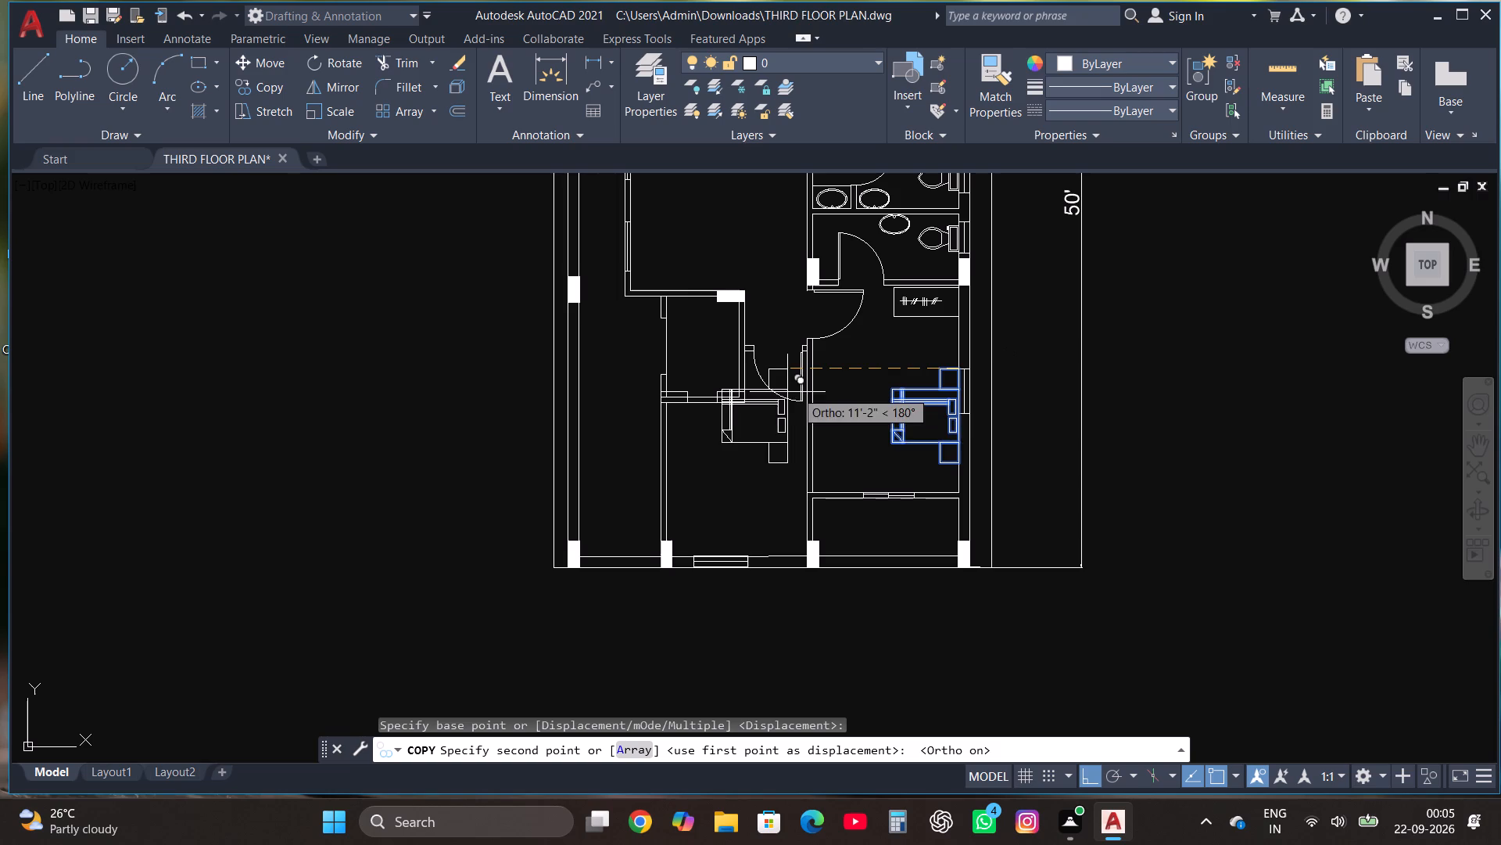
key(F8)
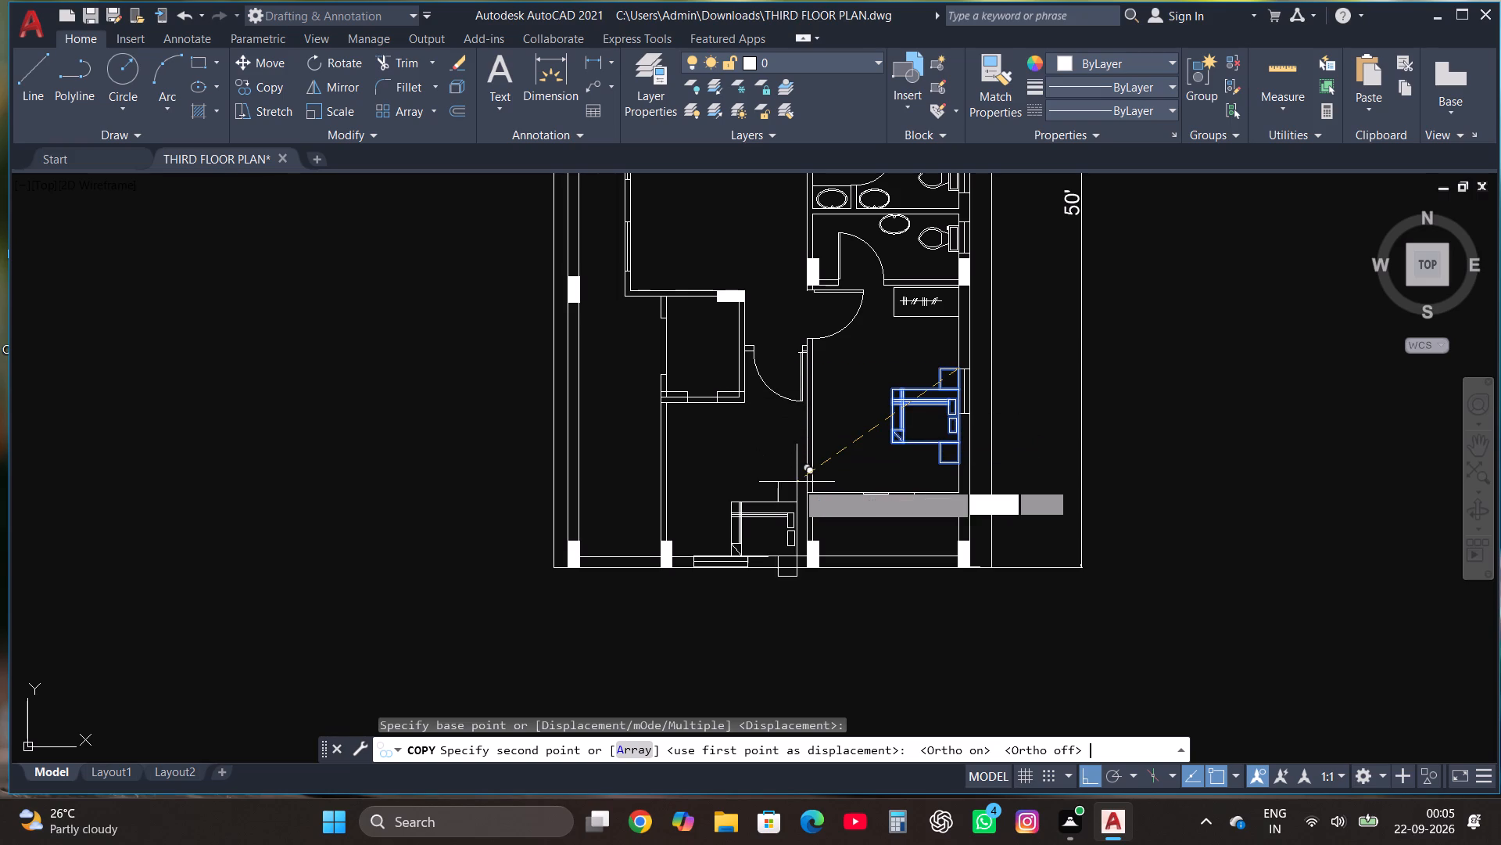
scroll(799, 482, up, 2)
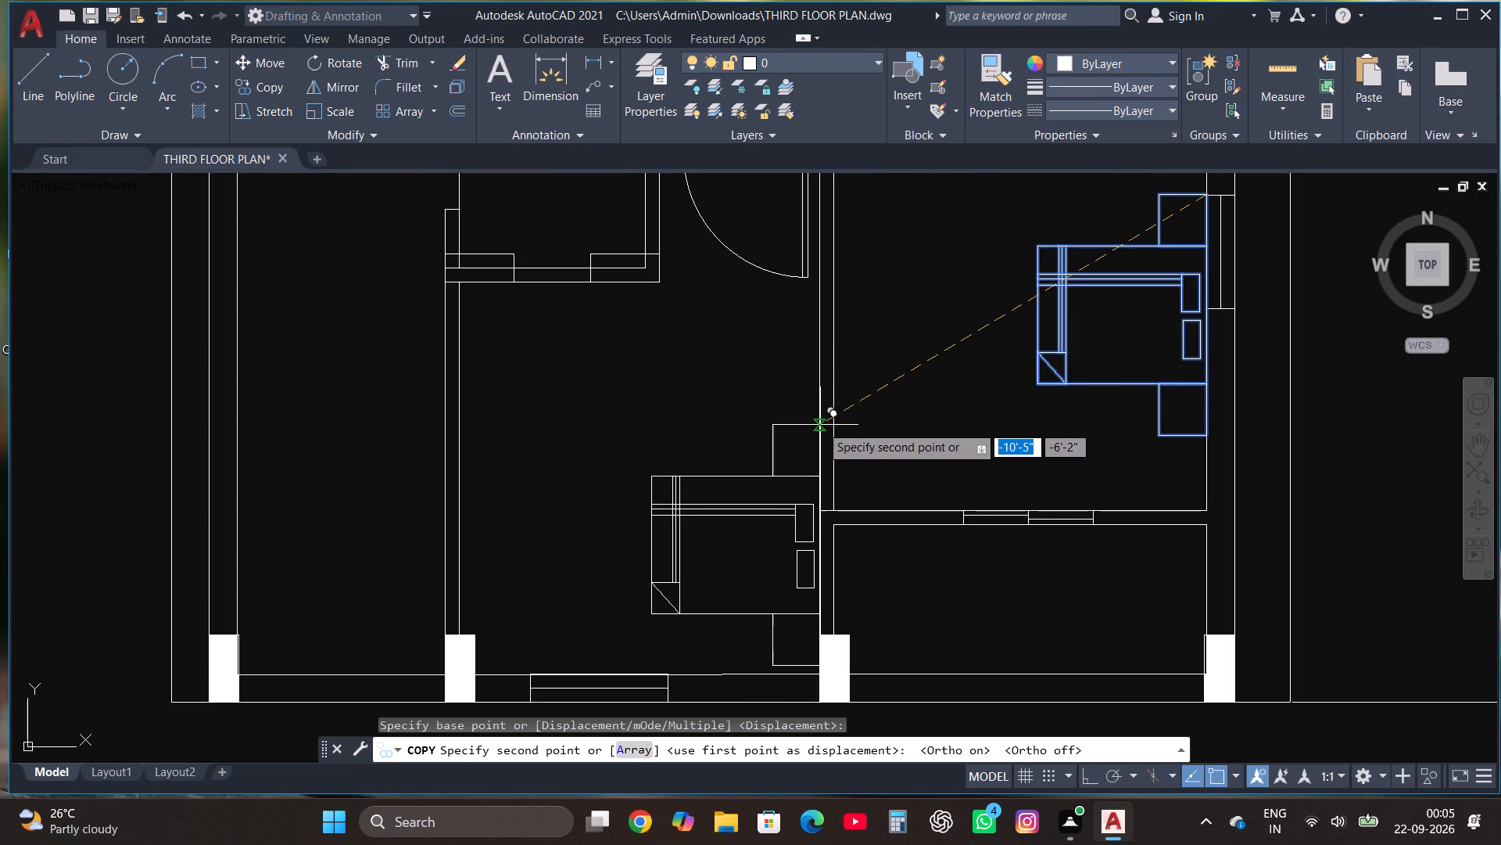
click(818, 419)
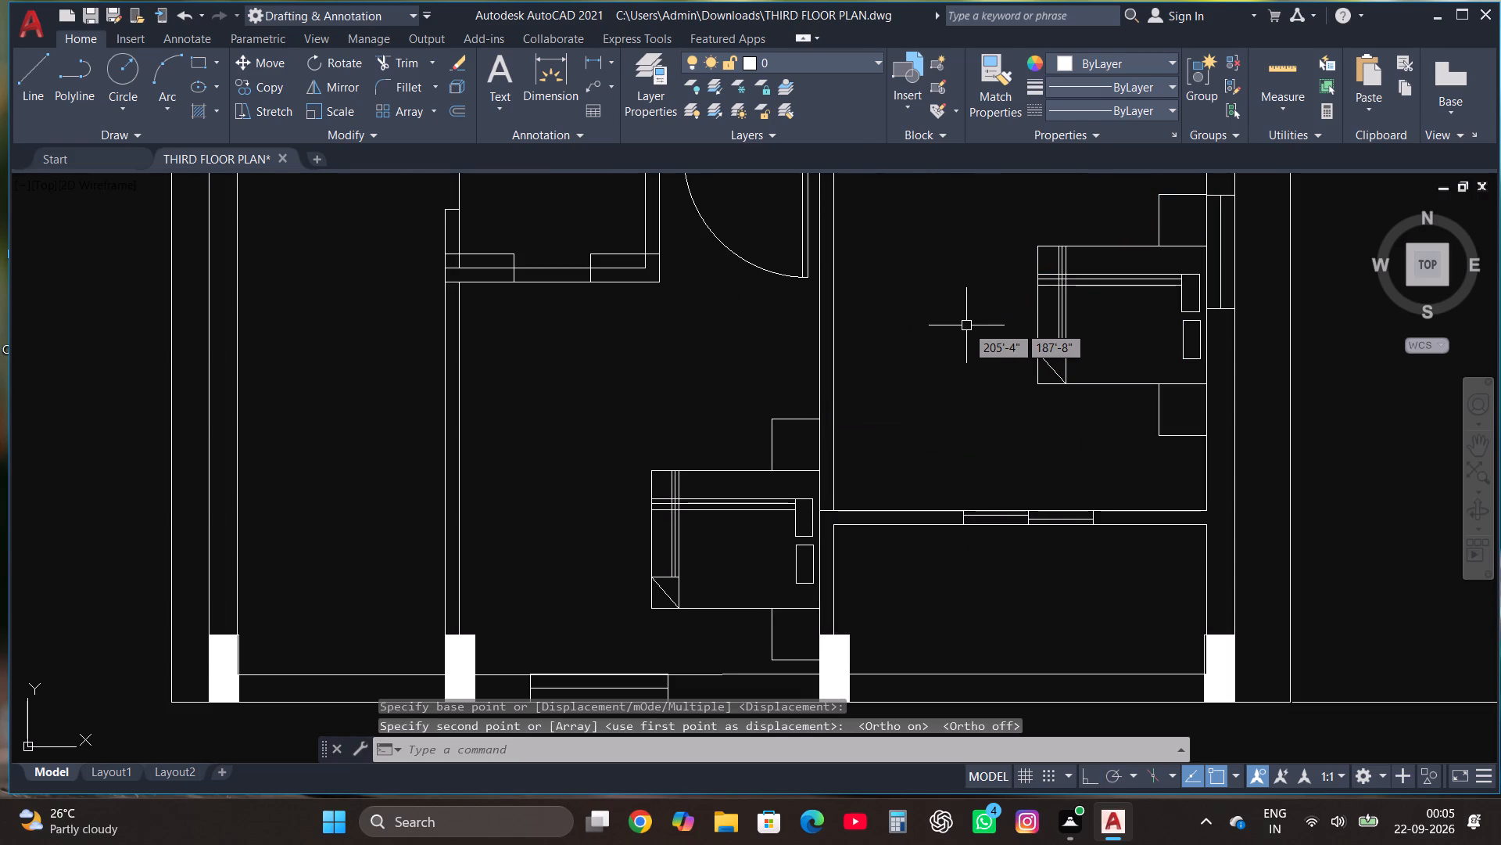
scroll(1015, 385, down, 1)
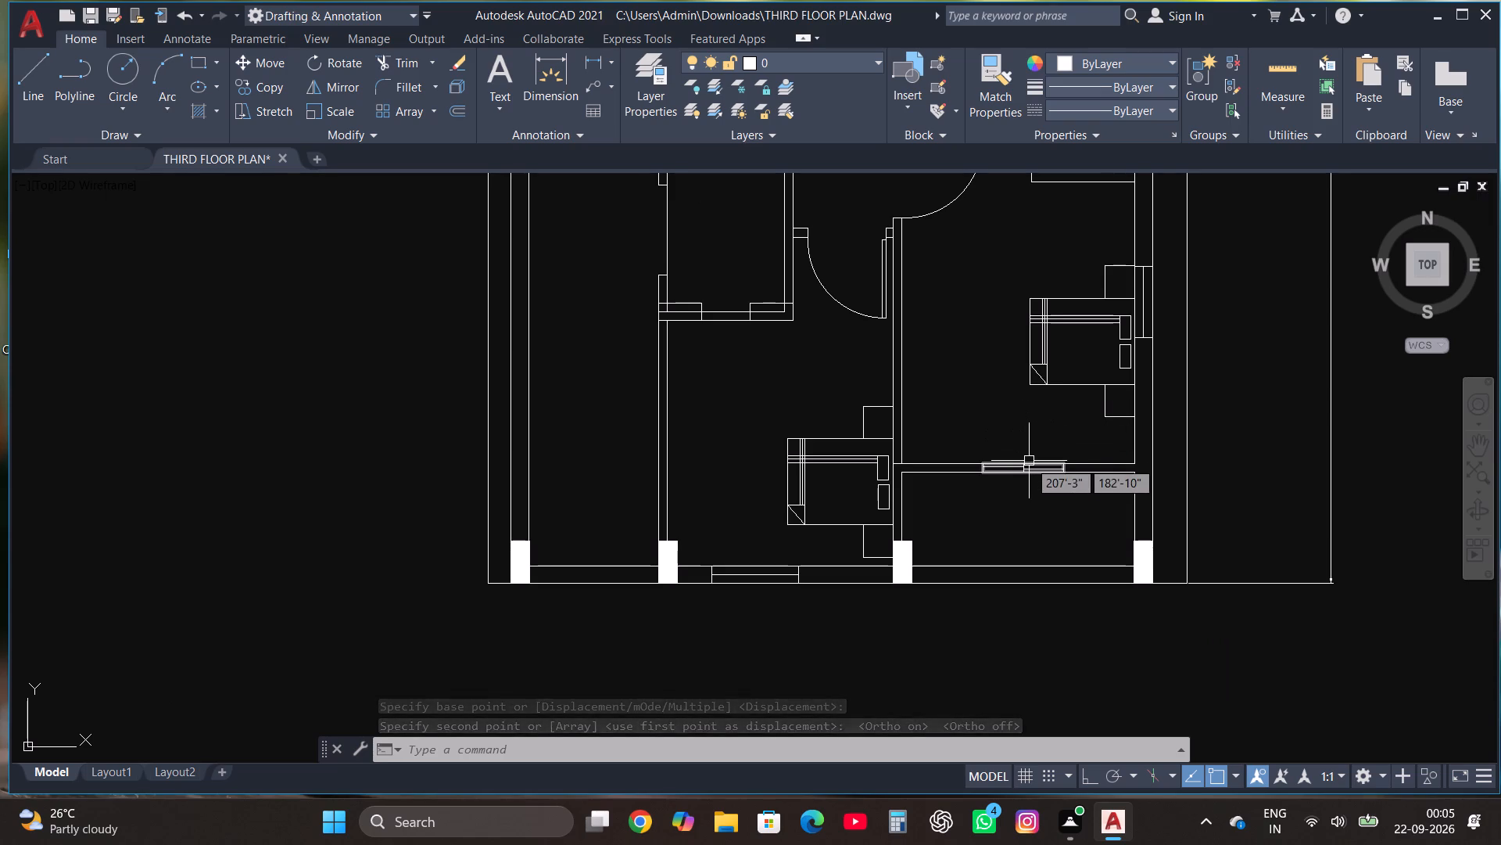
scroll(1008, 506, down, 2)
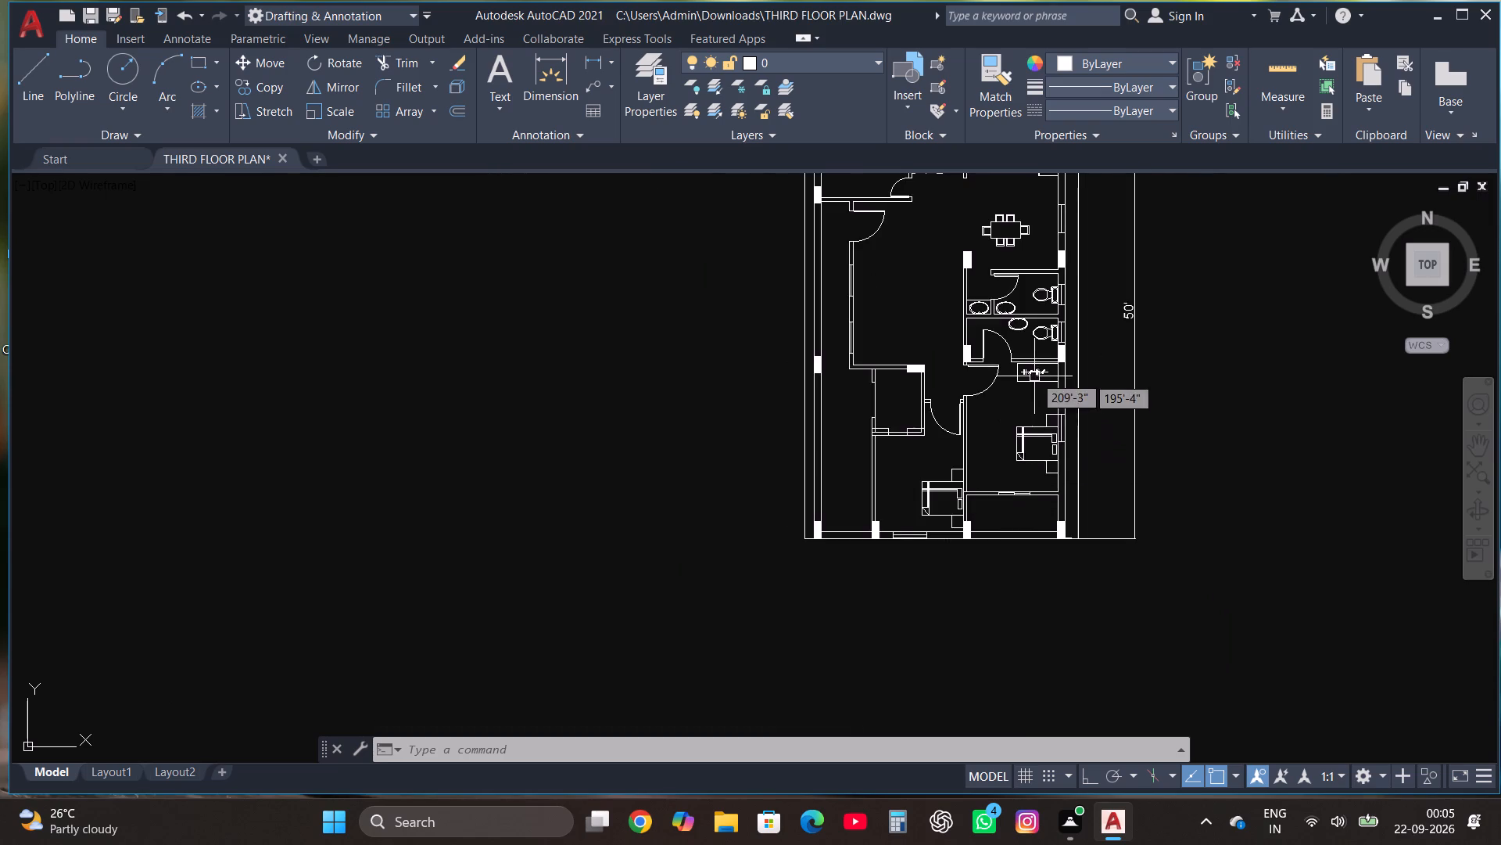
Copy the southeast bedroom's wardrobe into the southwest bedroom, fitting it against the north wall at the northwest corner.
scroll(1034, 376, up, 2)
click(979, 408)
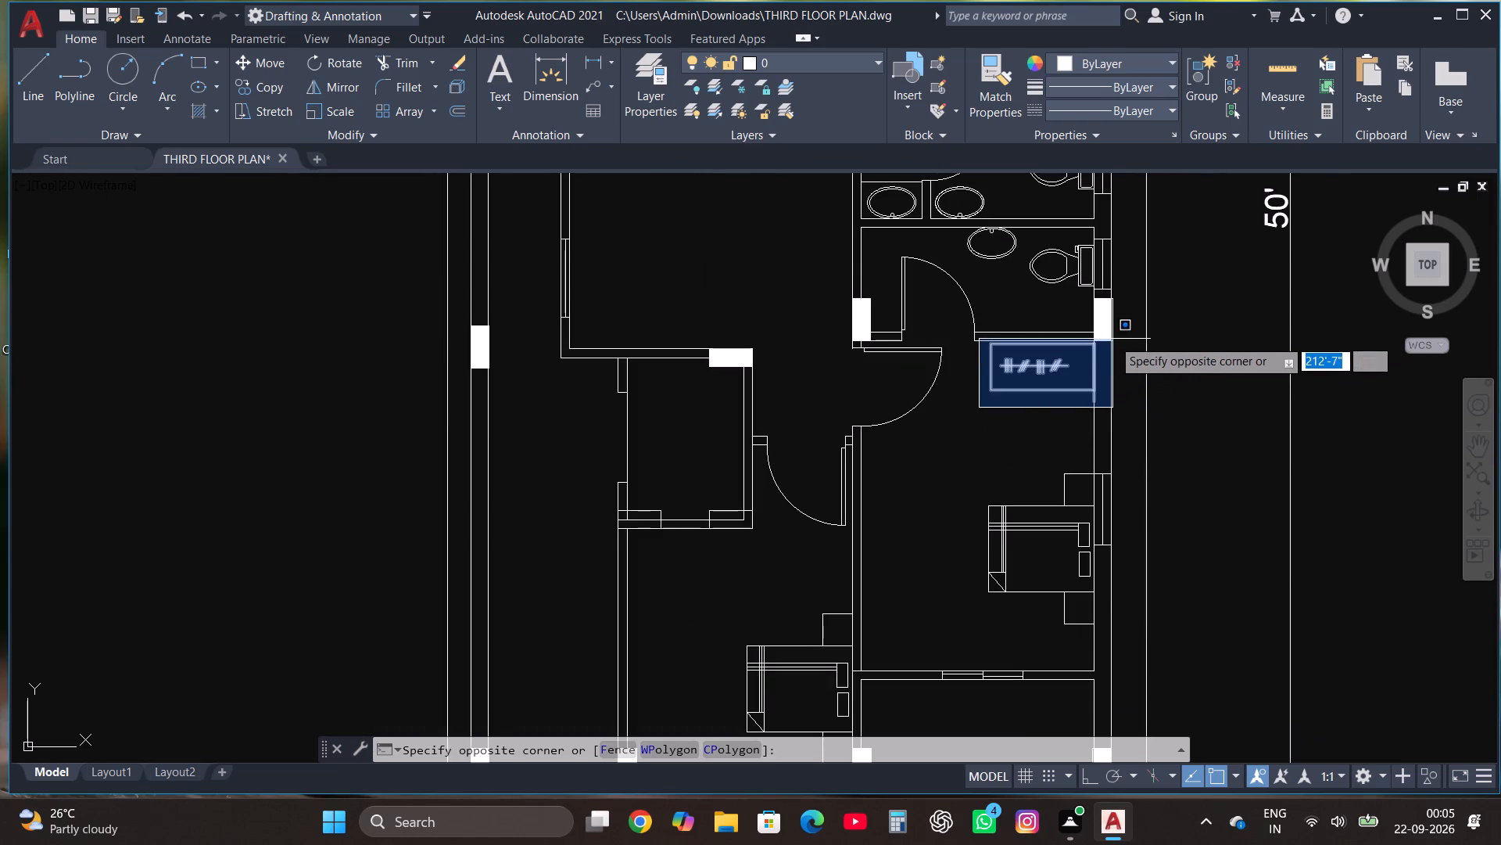
click(1112, 339)
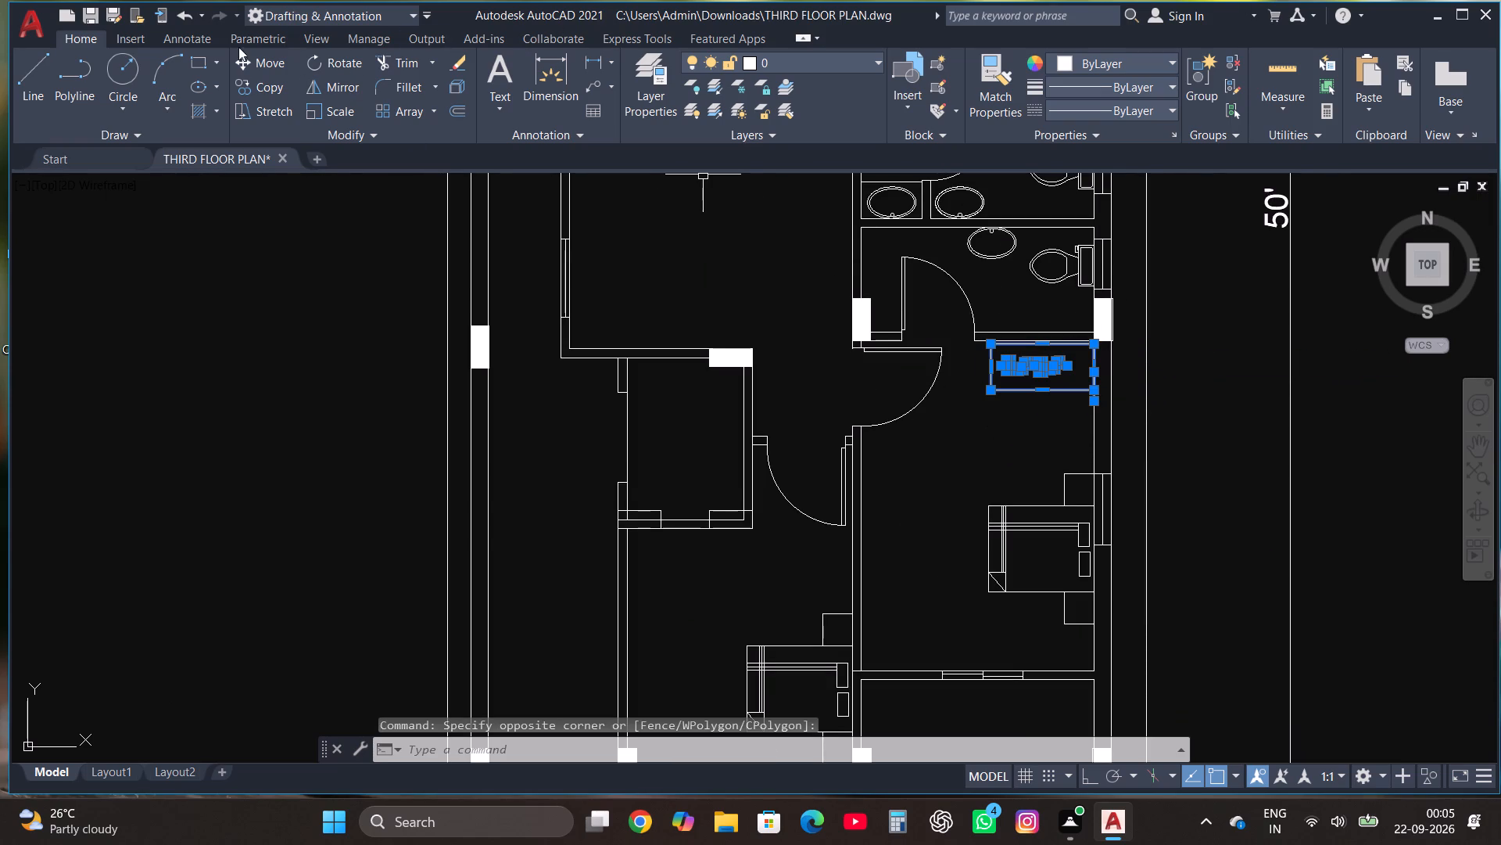
click(253, 83)
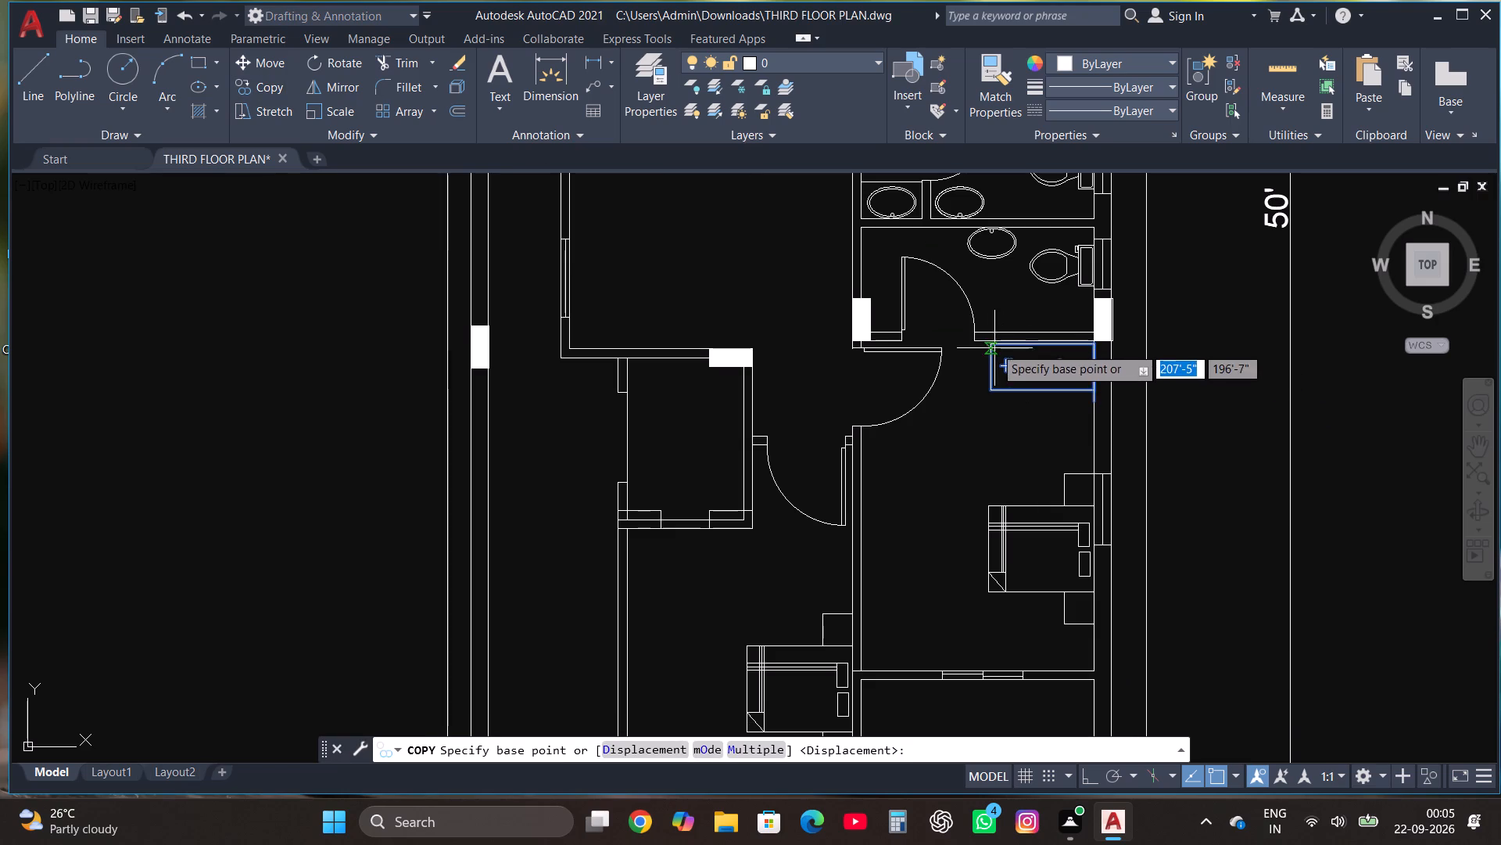
click(994, 343)
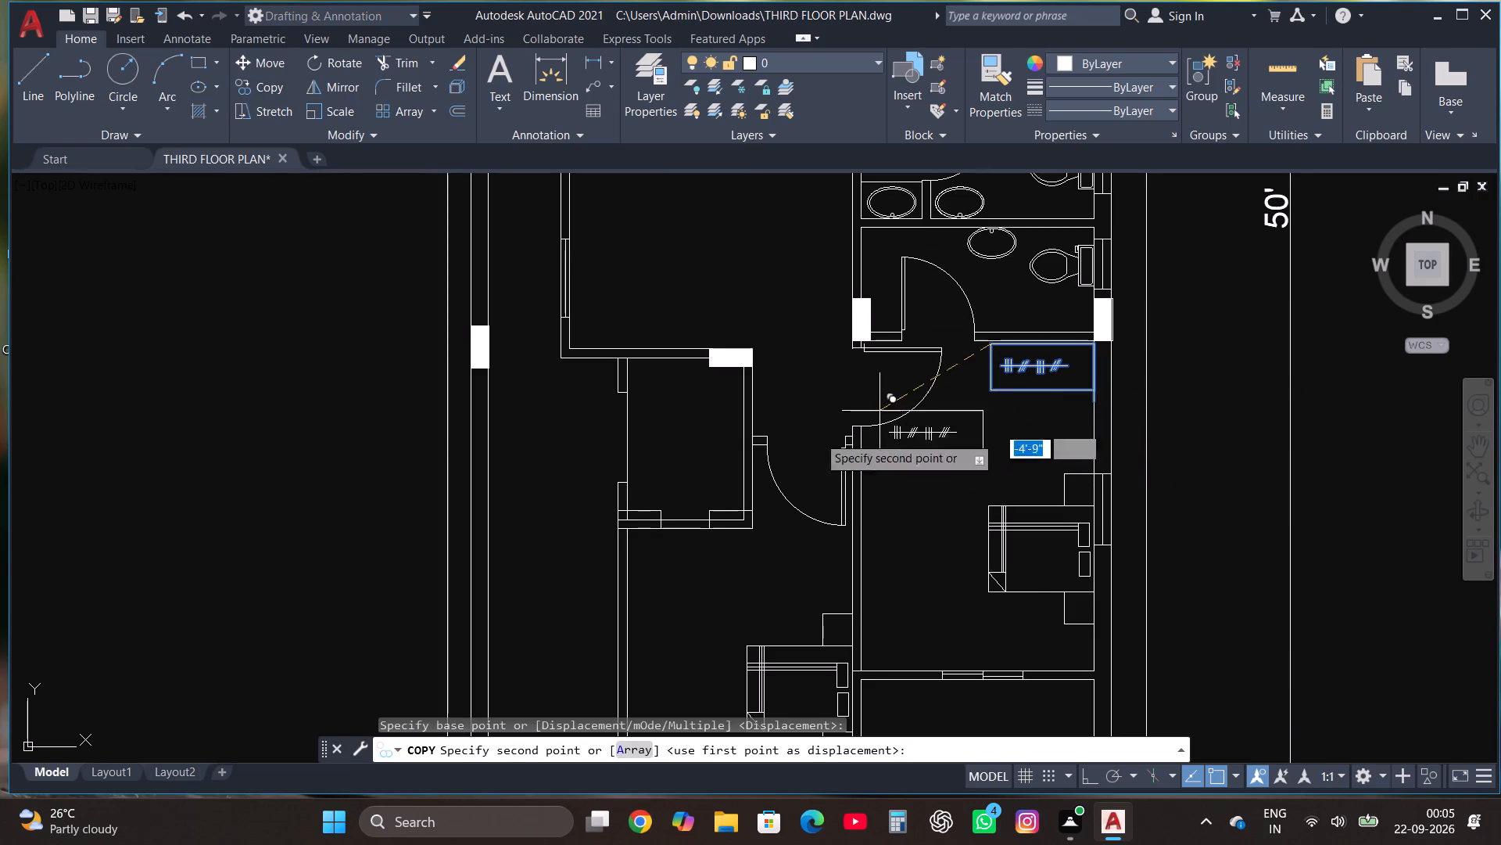
scroll(623, 538, up, 2)
click(631, 516)
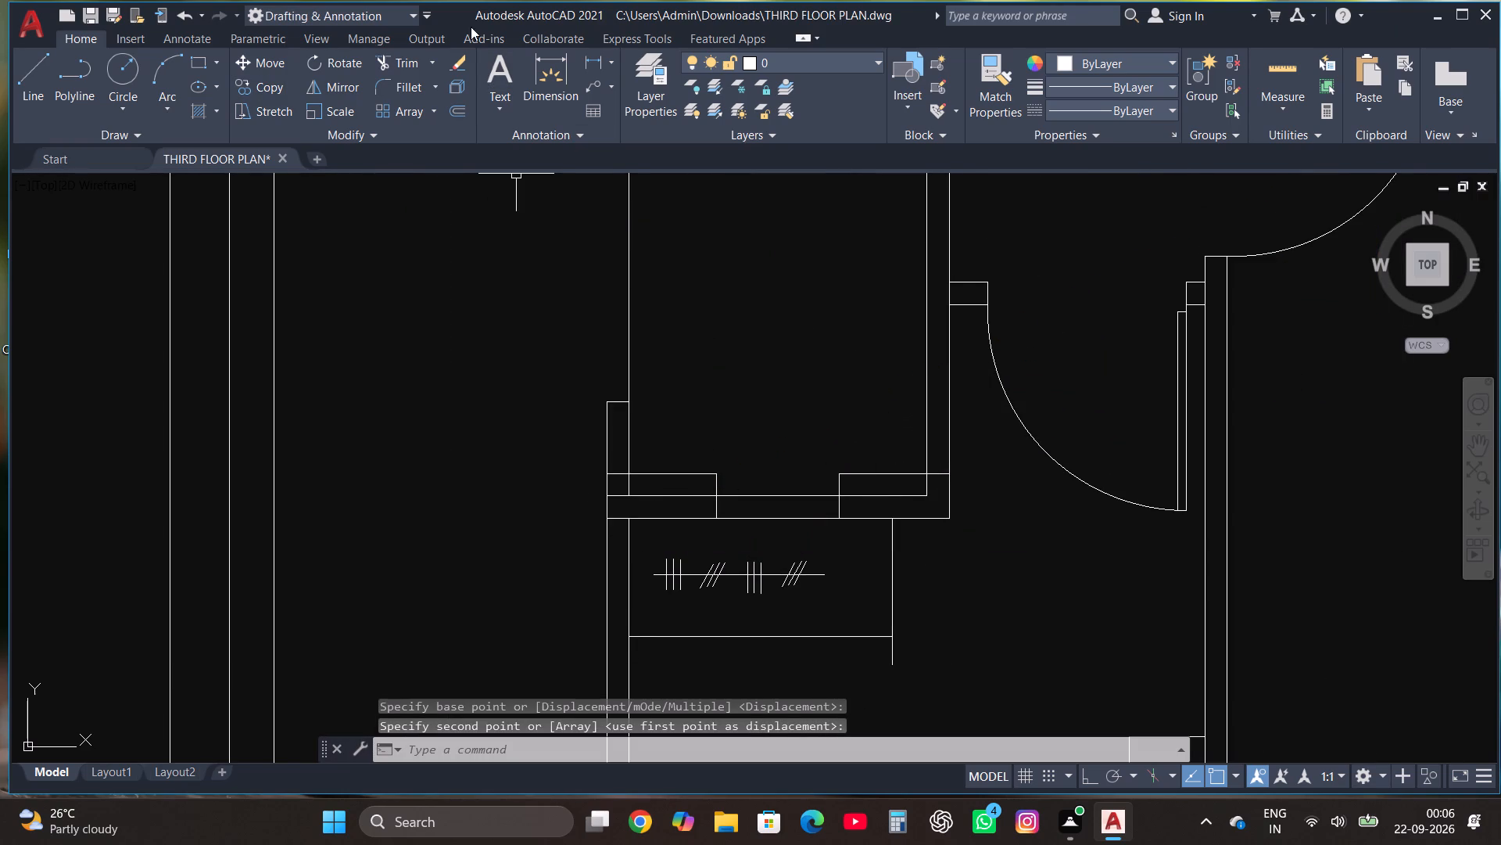
Trim the side line that overhangs the copied wardrobe's southeast corner.
click(400, 56)
click(892, 656)
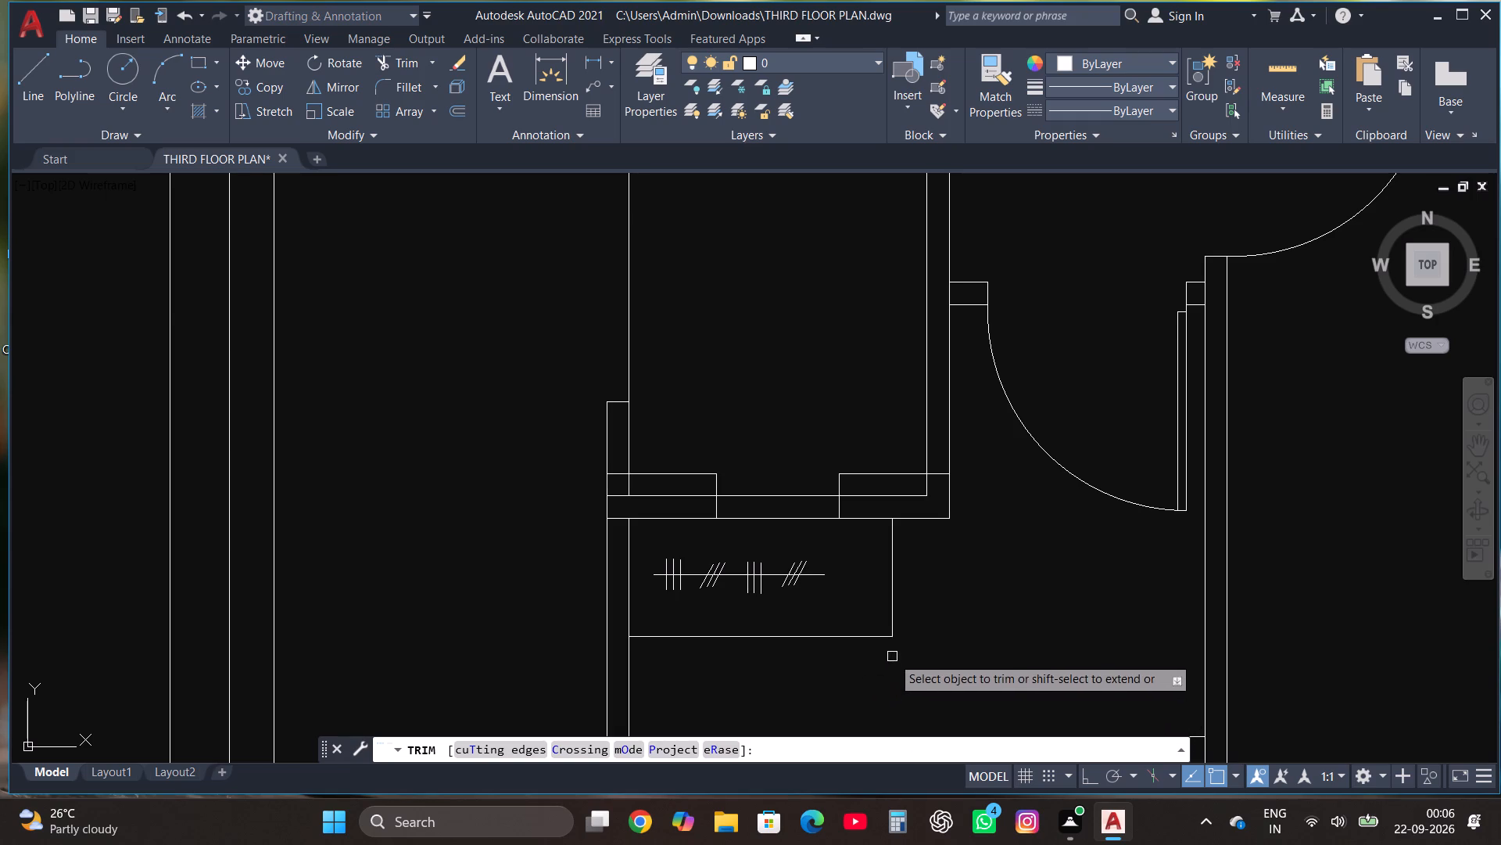
key(Escape)
scroll(892, 656, down, 3)
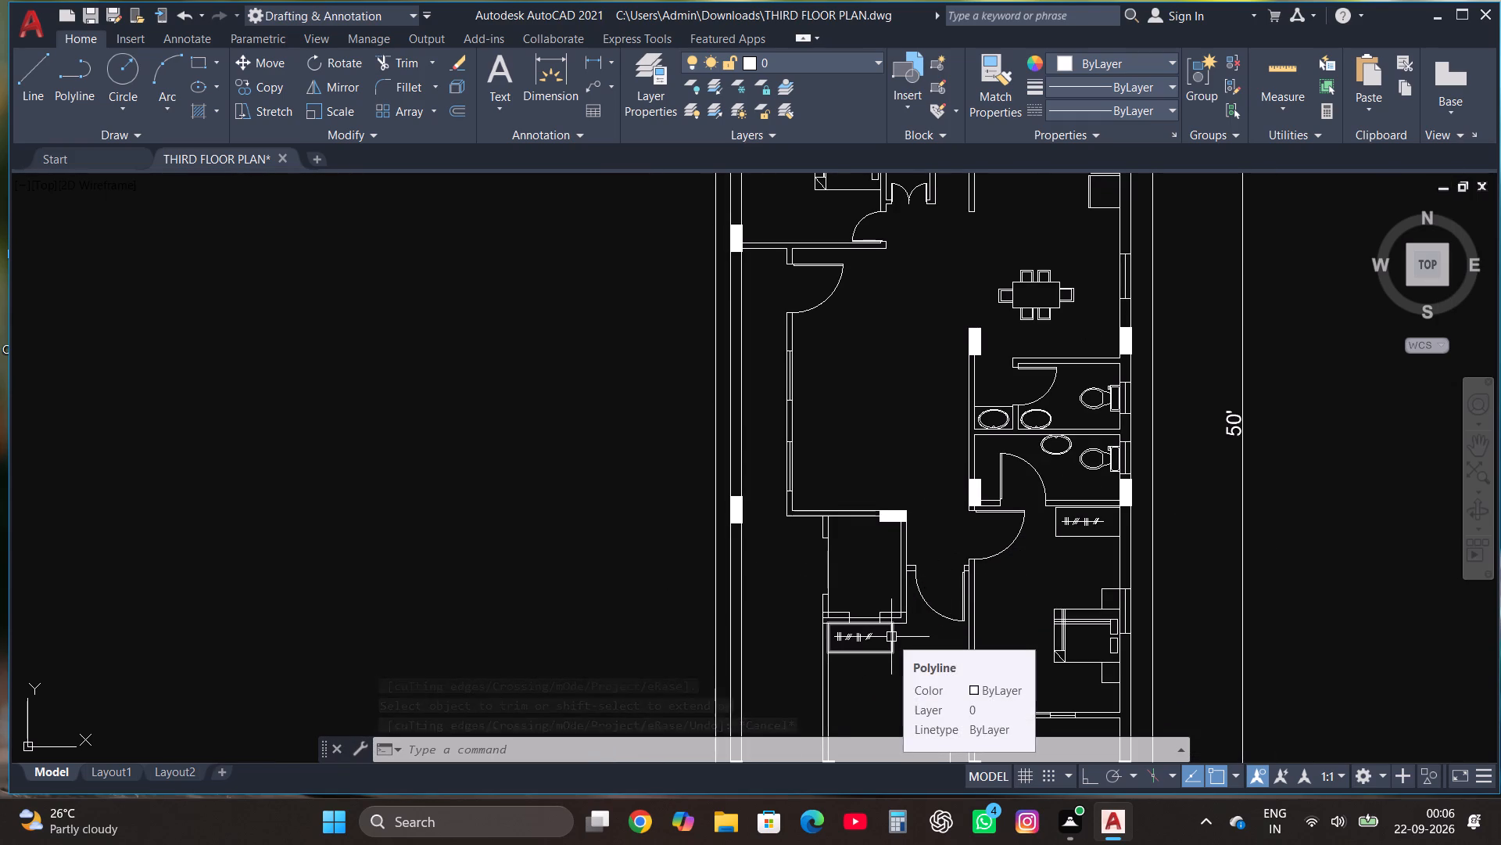
scroll(892, 641, down, 1)
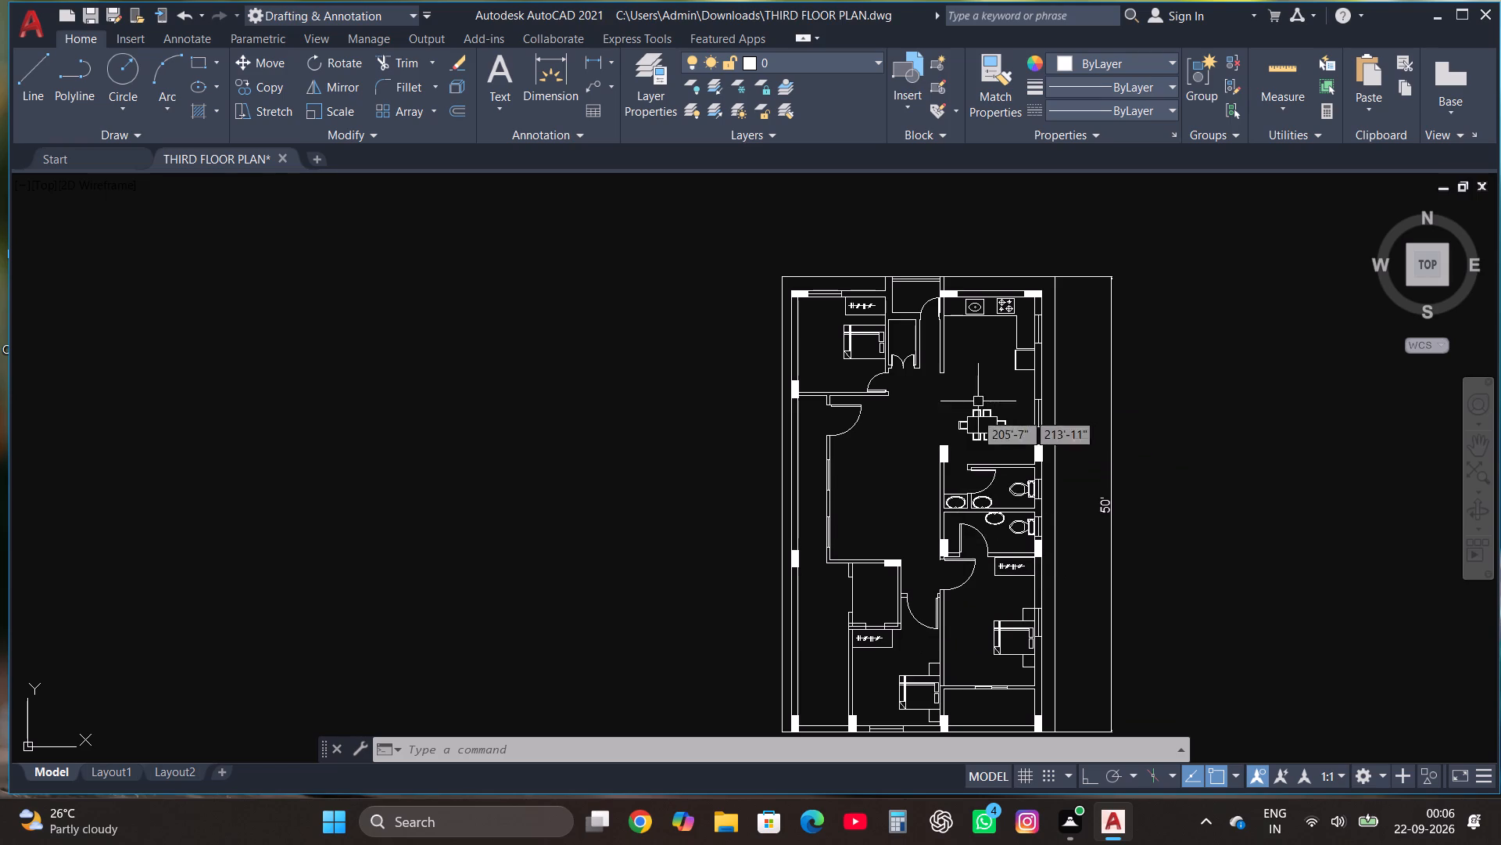
Draw a sofa rectangle about 2'-1" by 5'-1" in the living area, just inside the west wall.
scroll(969, 481, up, 2)
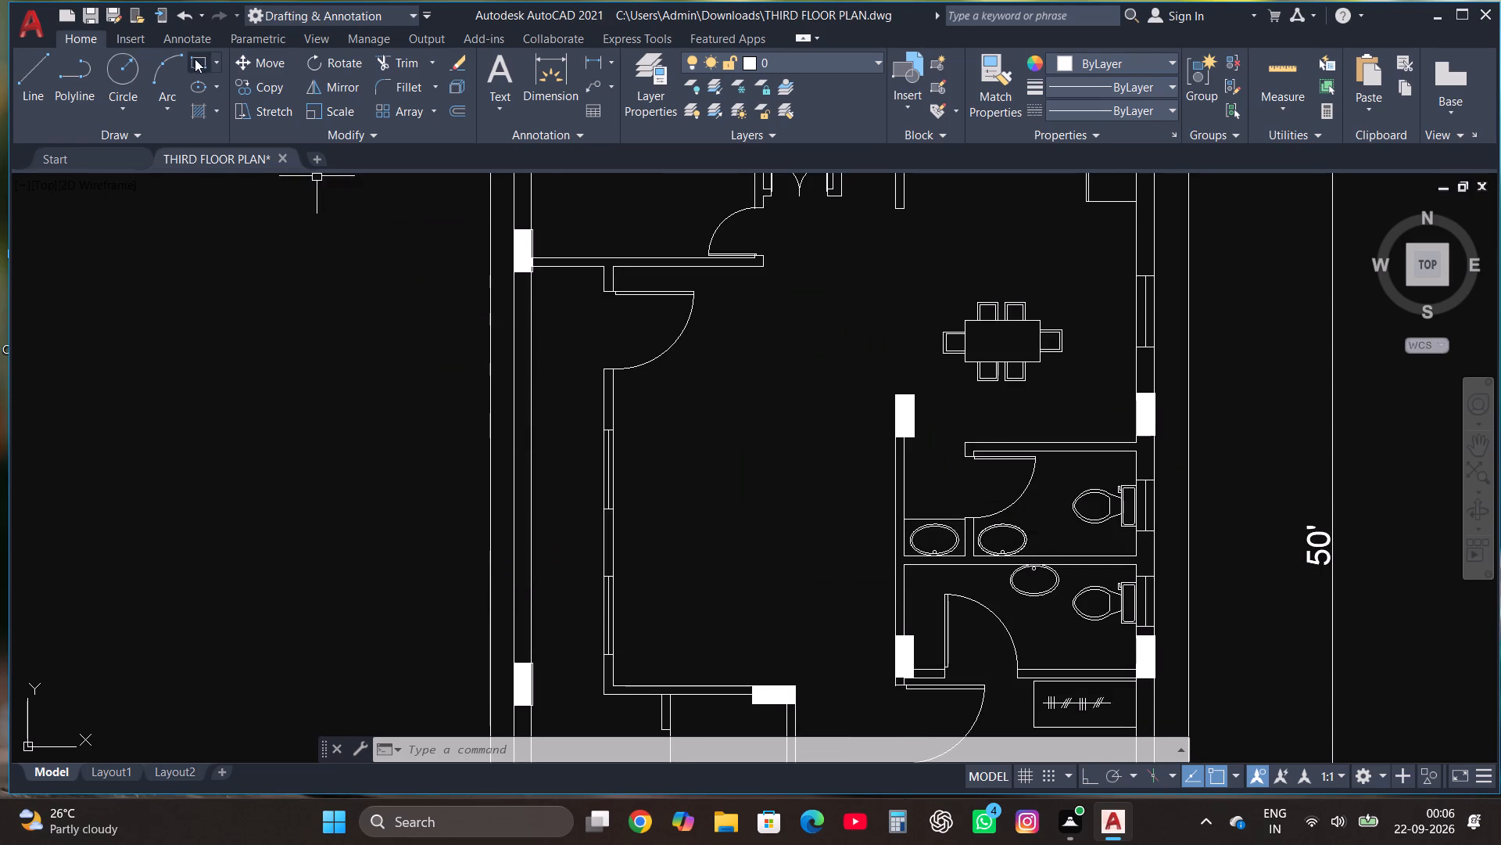
click(199, 54)
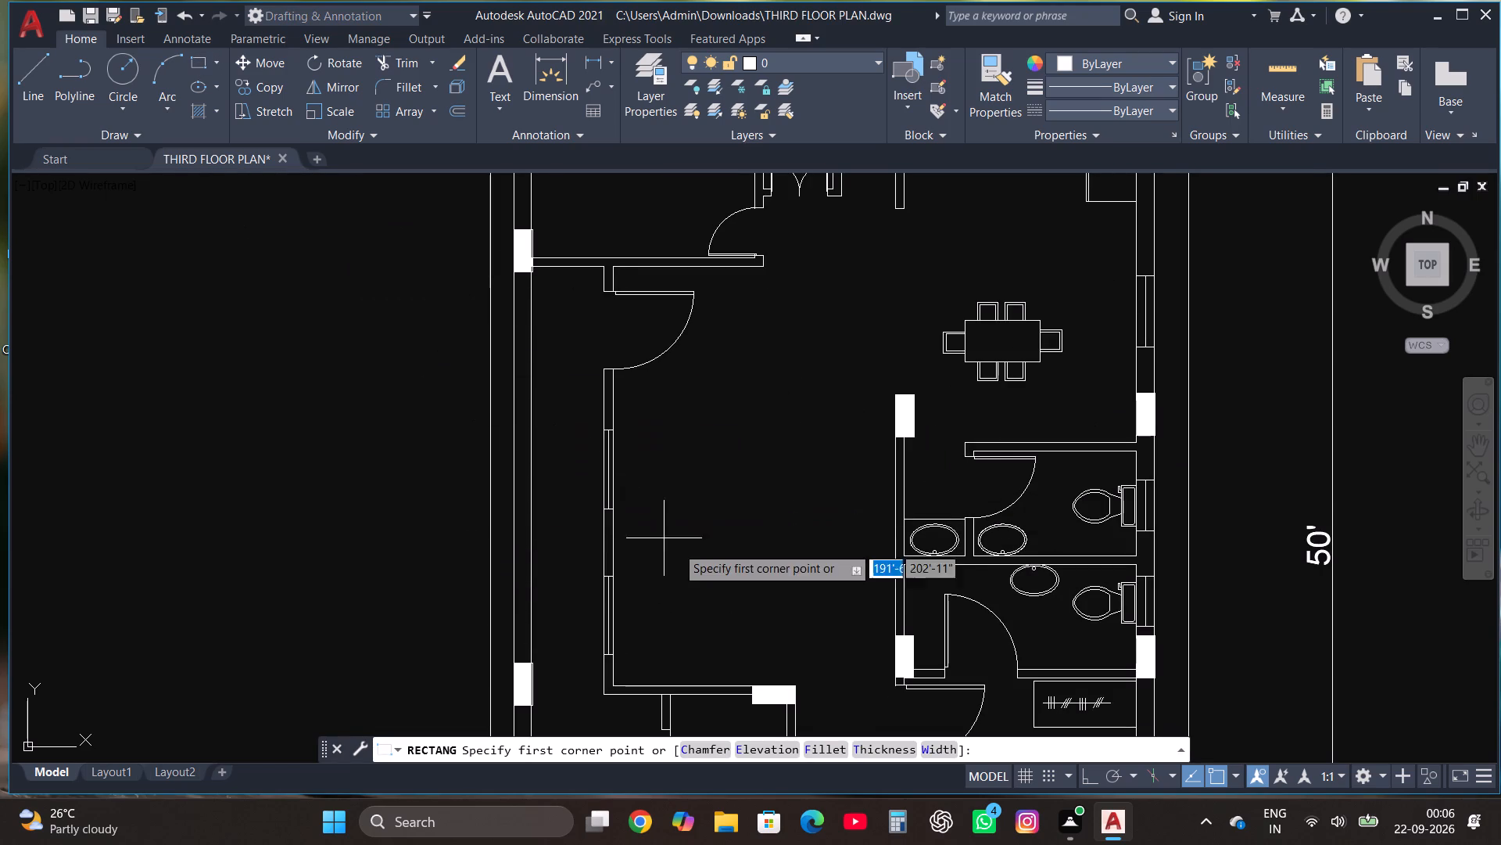
click(636, 552)
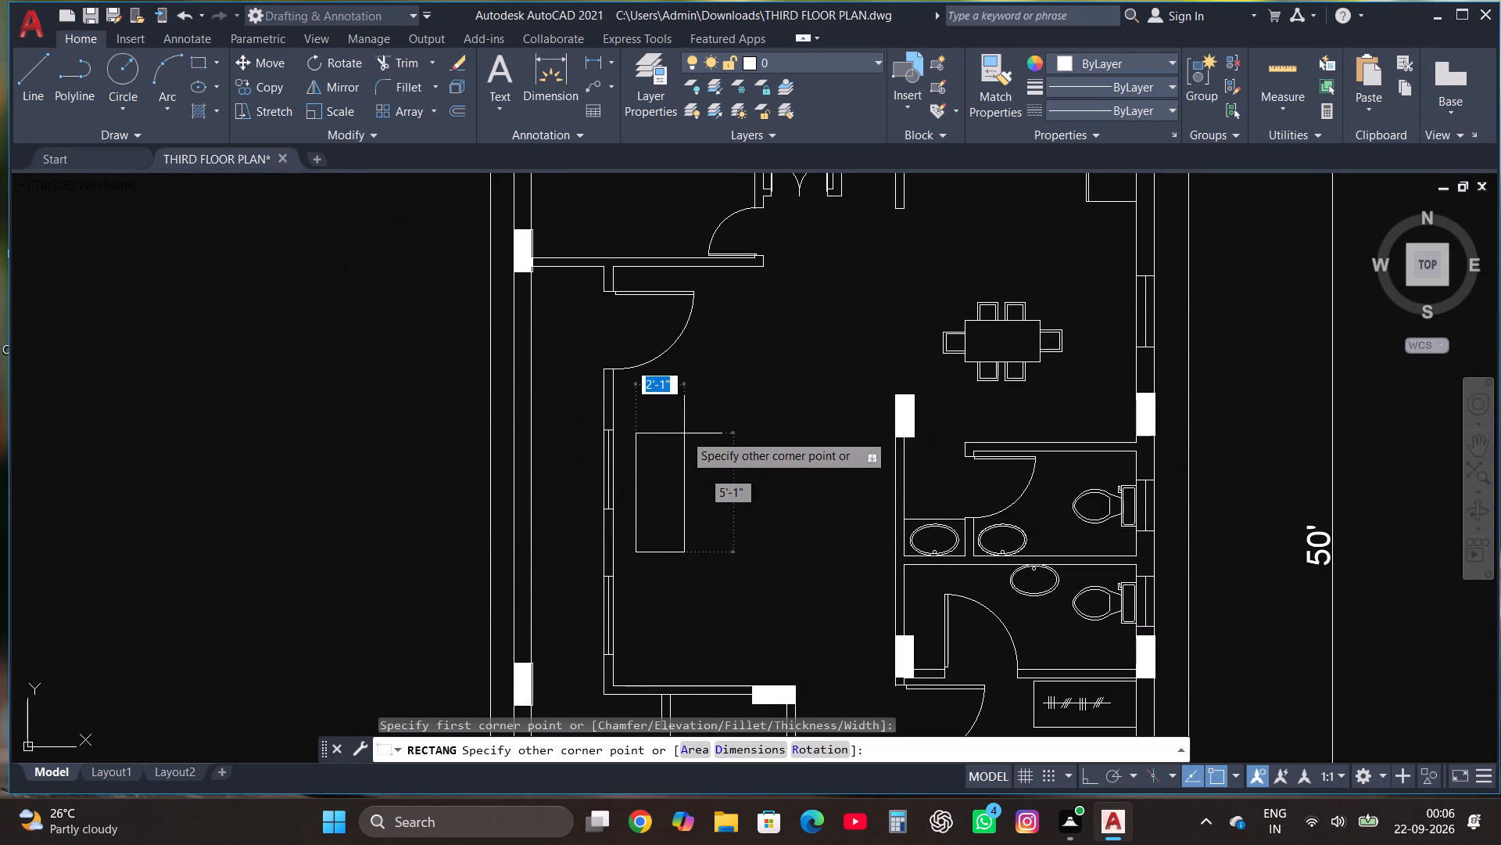
click(686, 433)
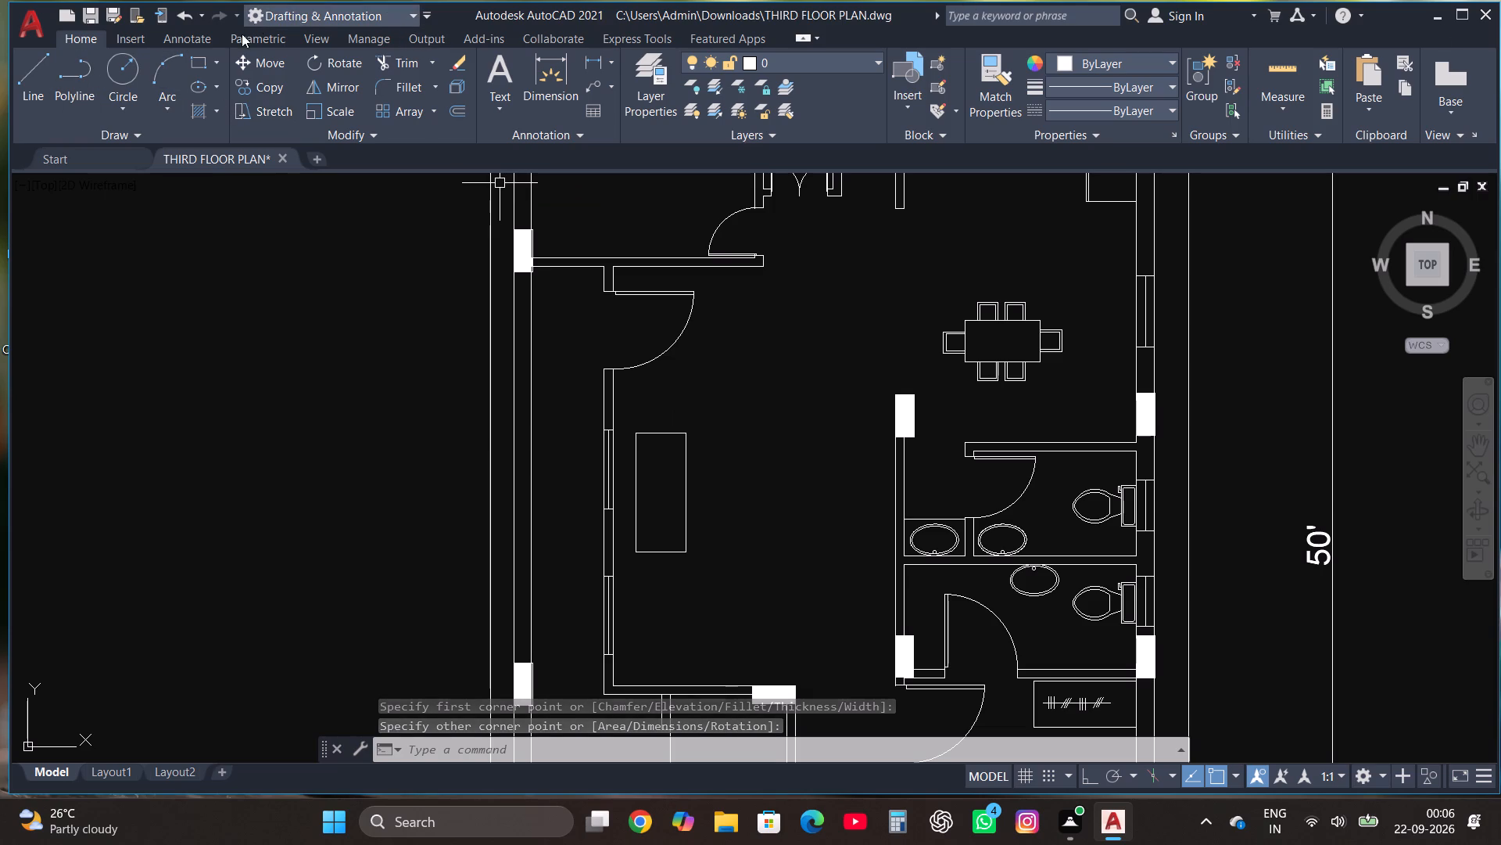
With Ortho on, draw a line outline around the sofa rectangle's north, west and south sides, starting about 4" beyond its north edge.
click(44, 69)
scroll(407, 372, up, 1)
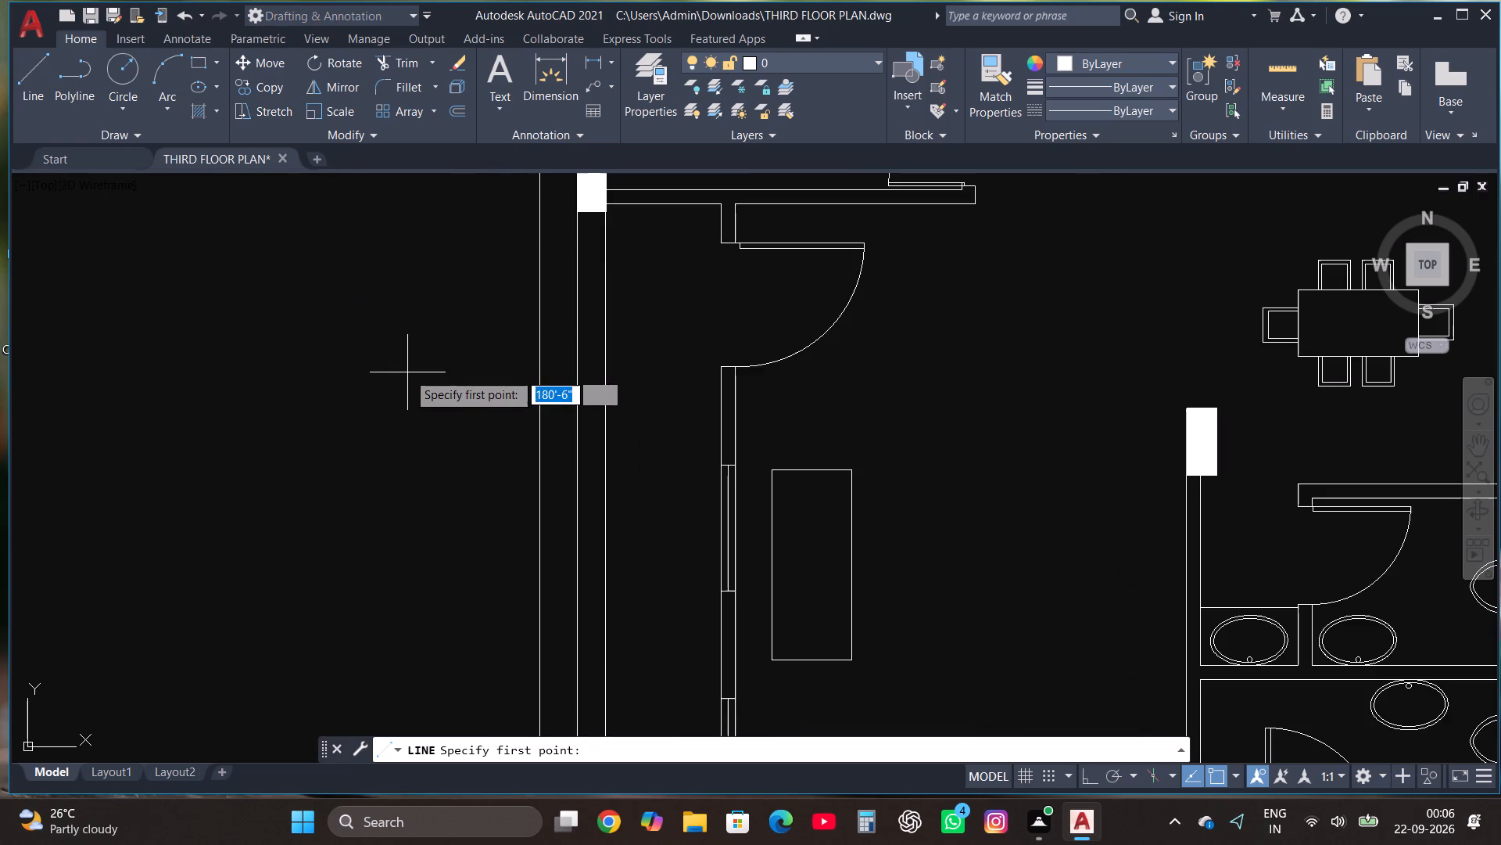
click(821, 467)
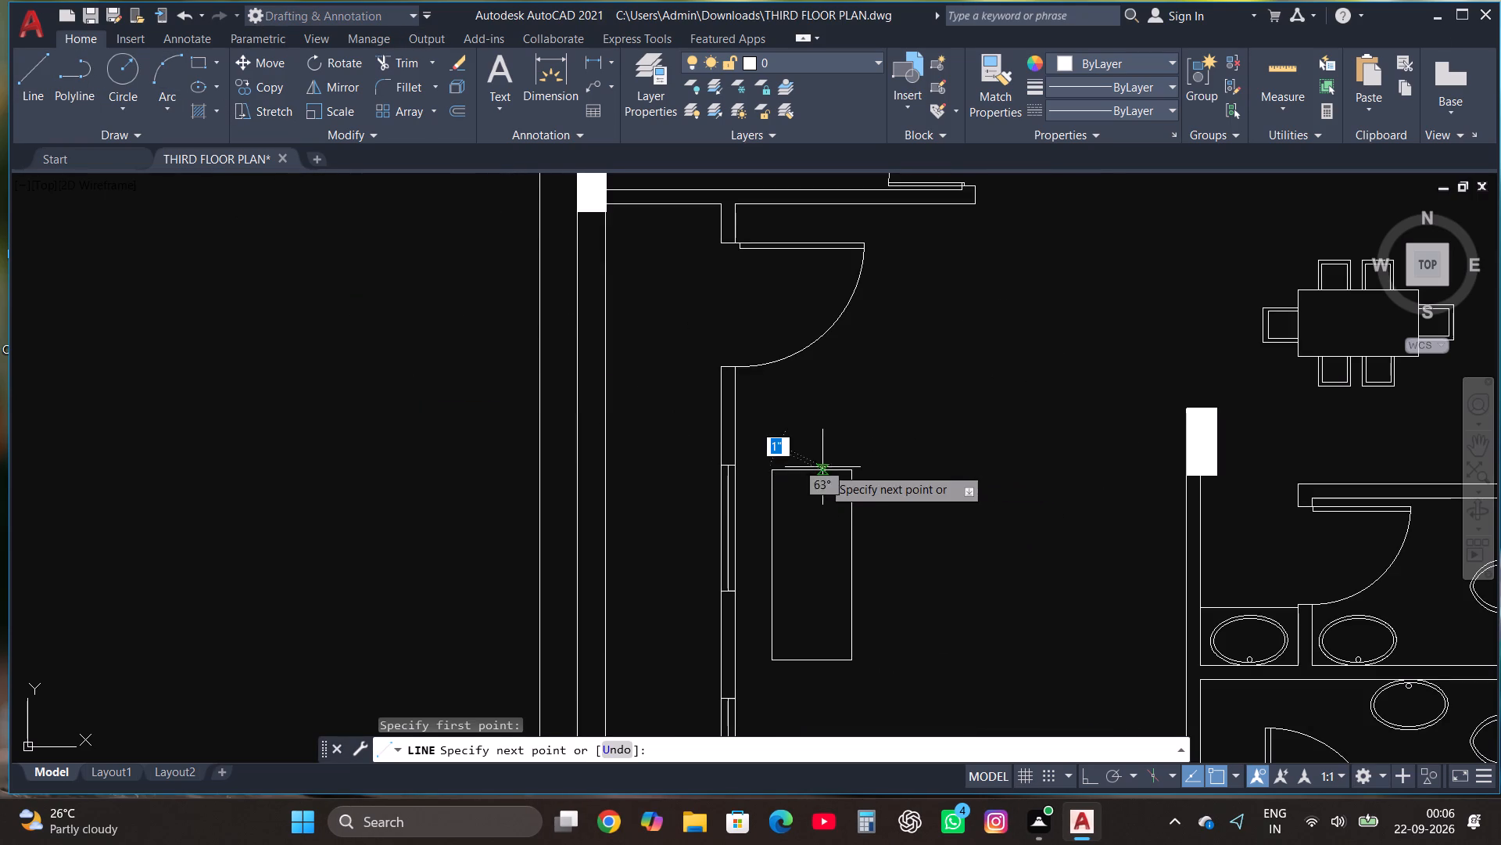
key(F7)
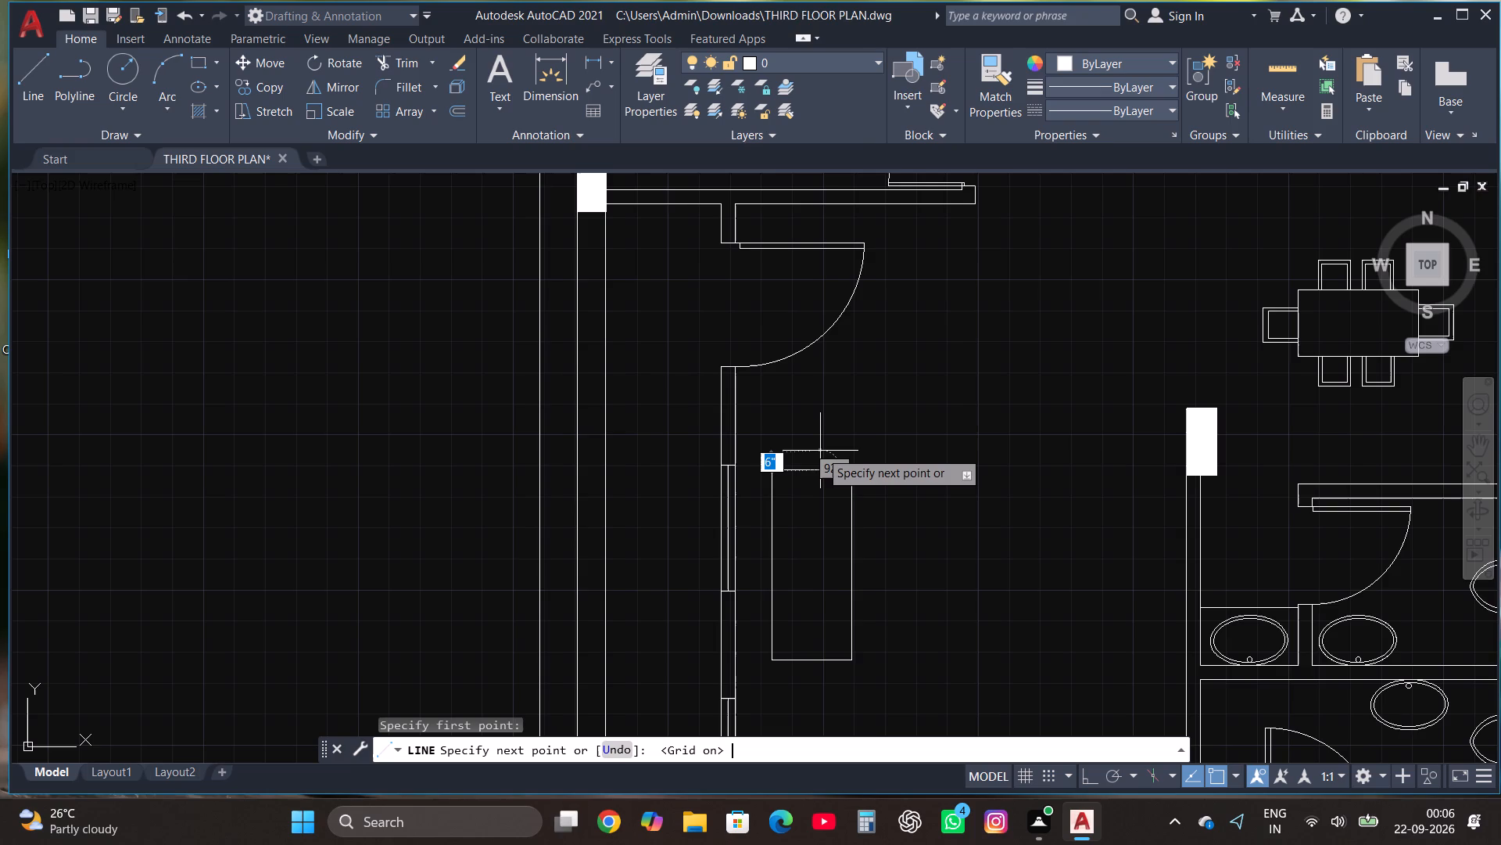
scroll(813, 466, up, 1)
key(F8)
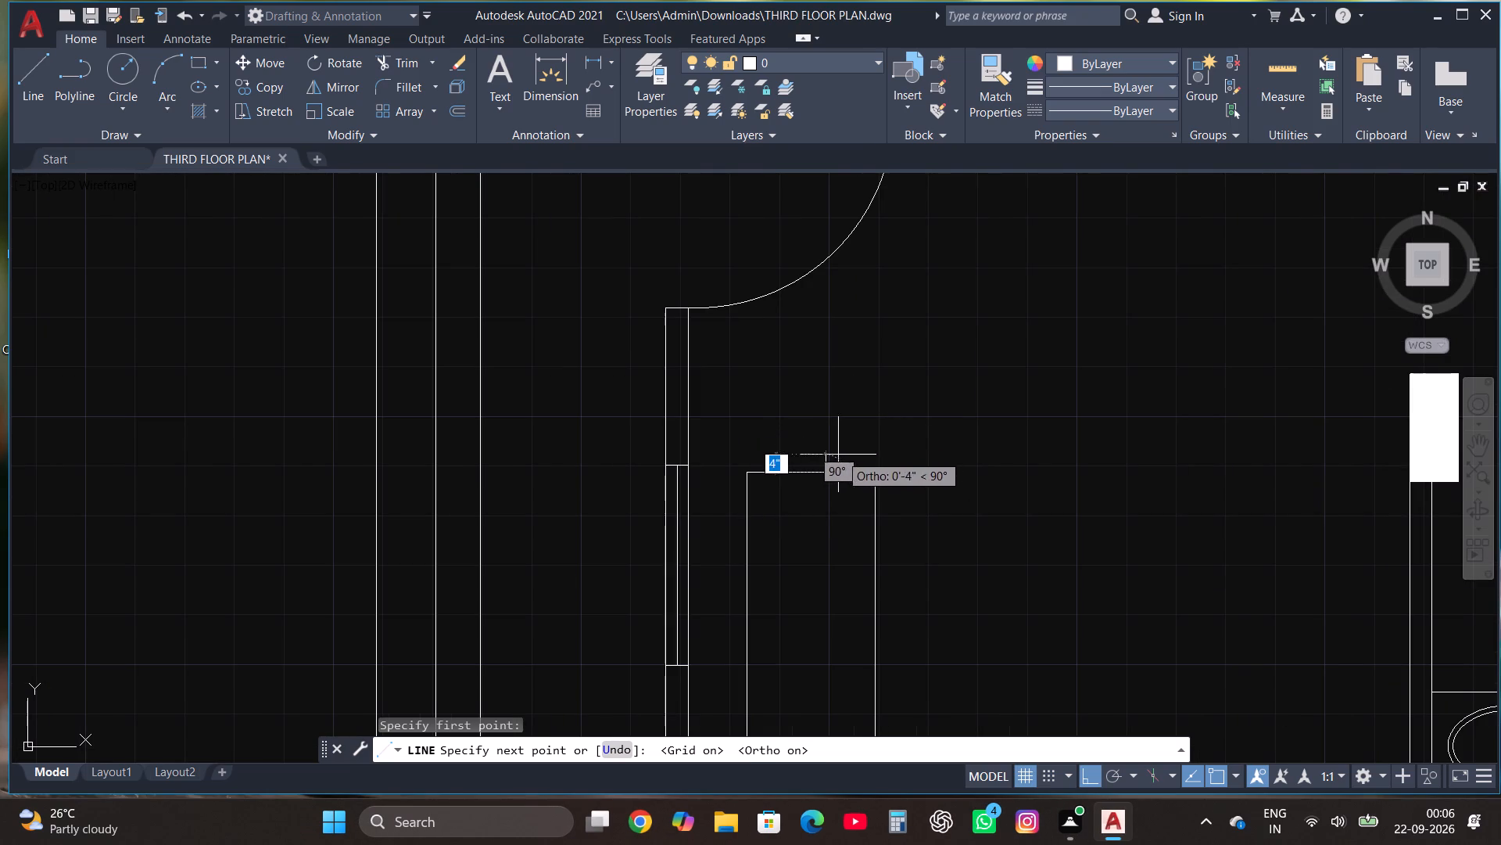
click(838, 455)
click(716, 463)
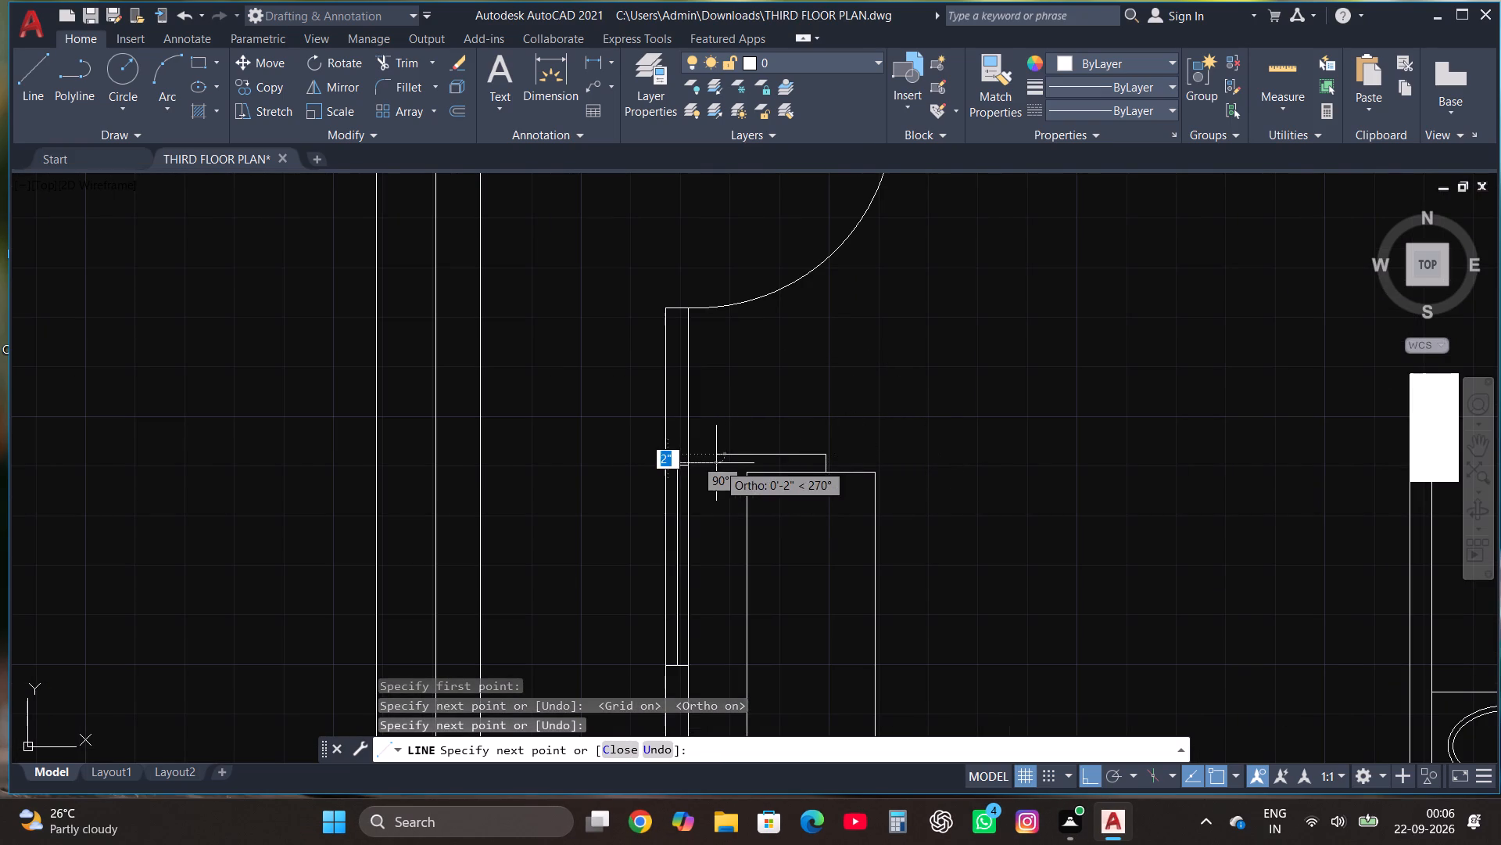
scroll(718, 463, down, 2)
scroll(733, 591, up, 2)
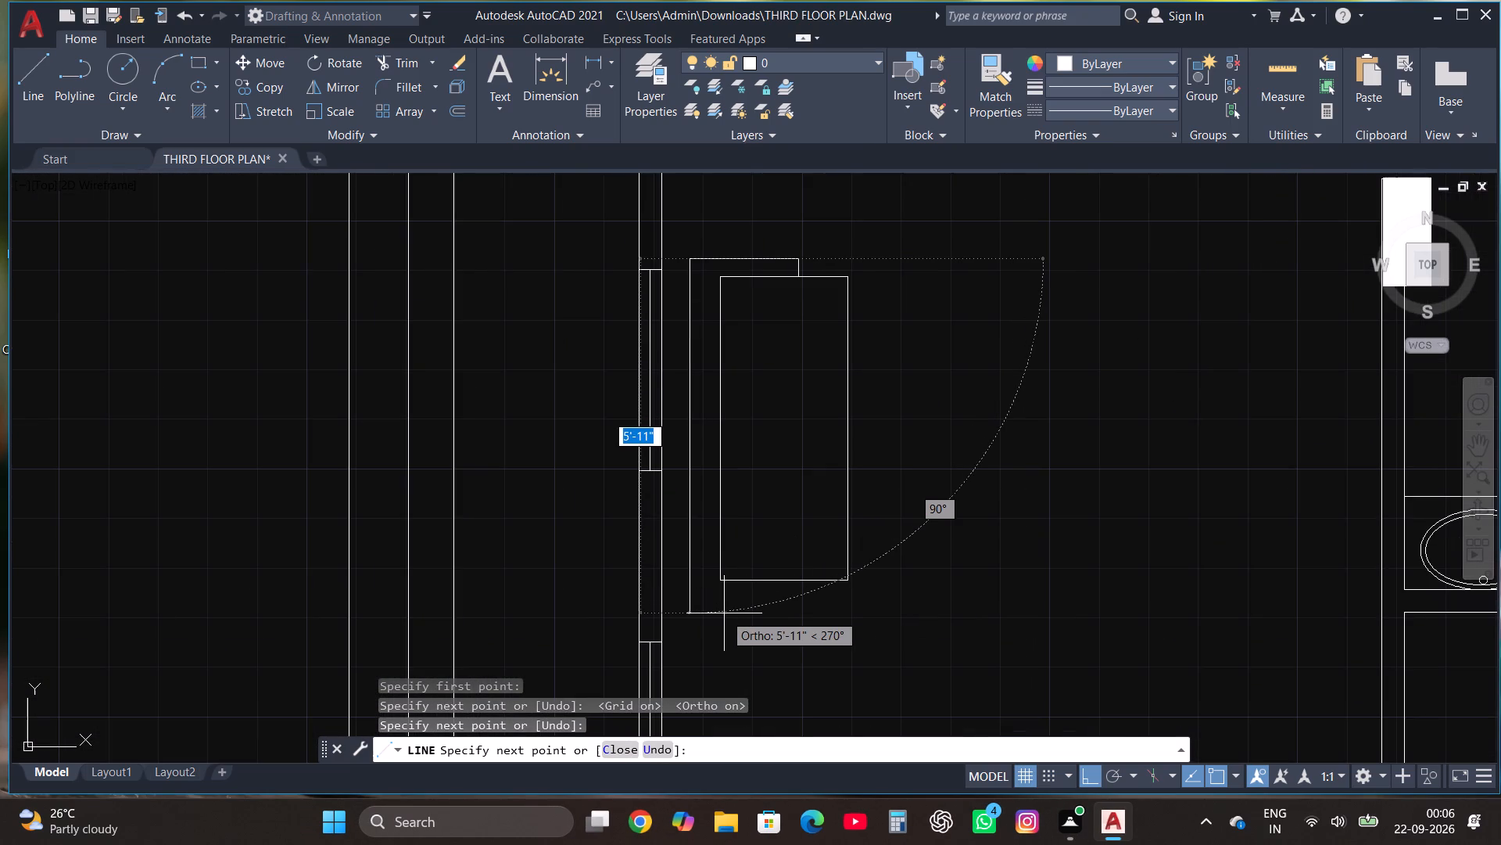
click(724, 604)
scroll(790, 600, up, 1)
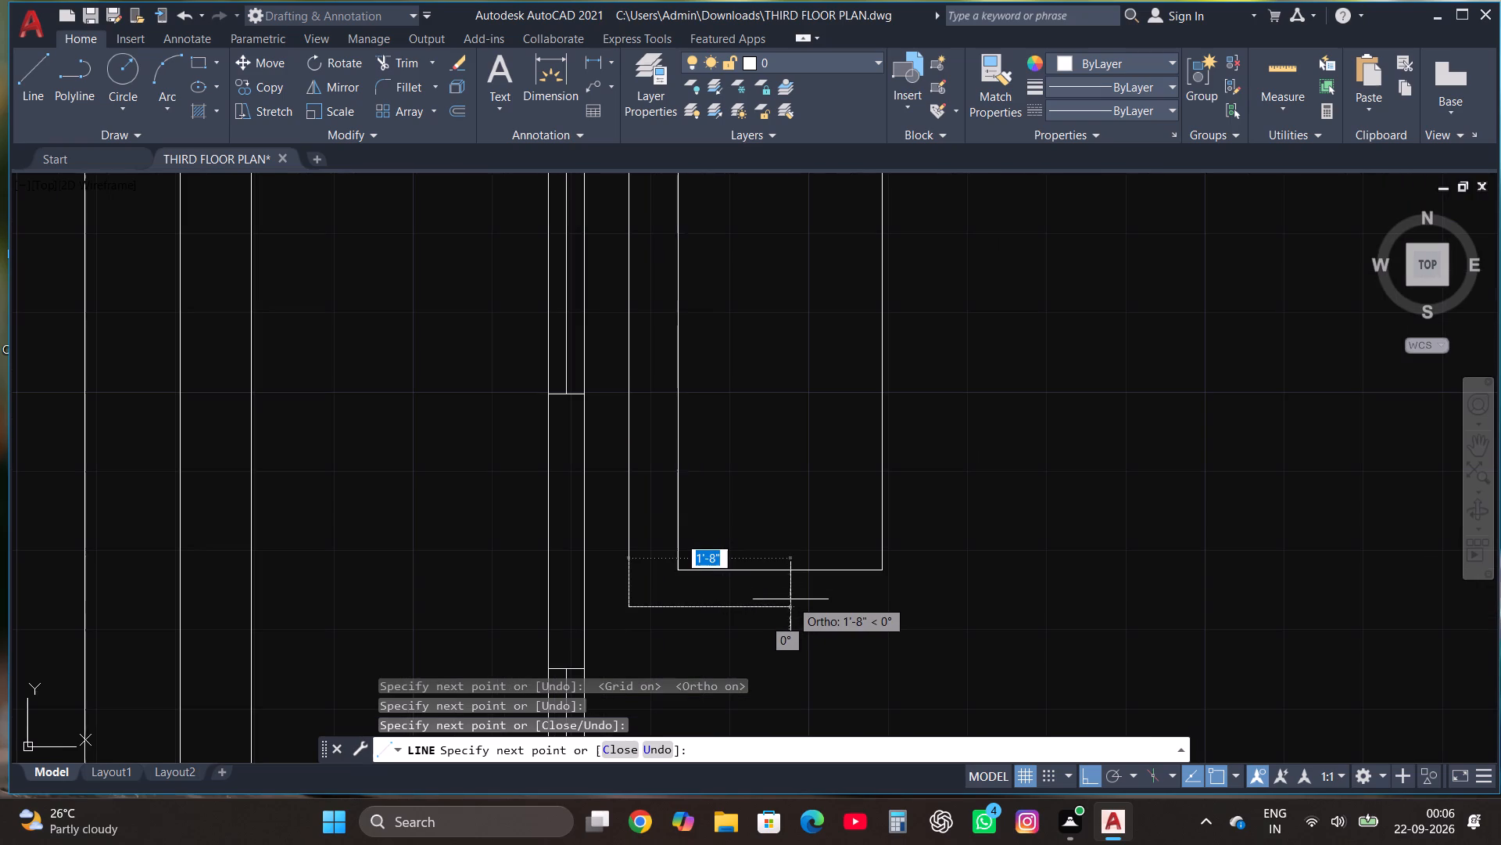
scroll(768, 356, down, 2)
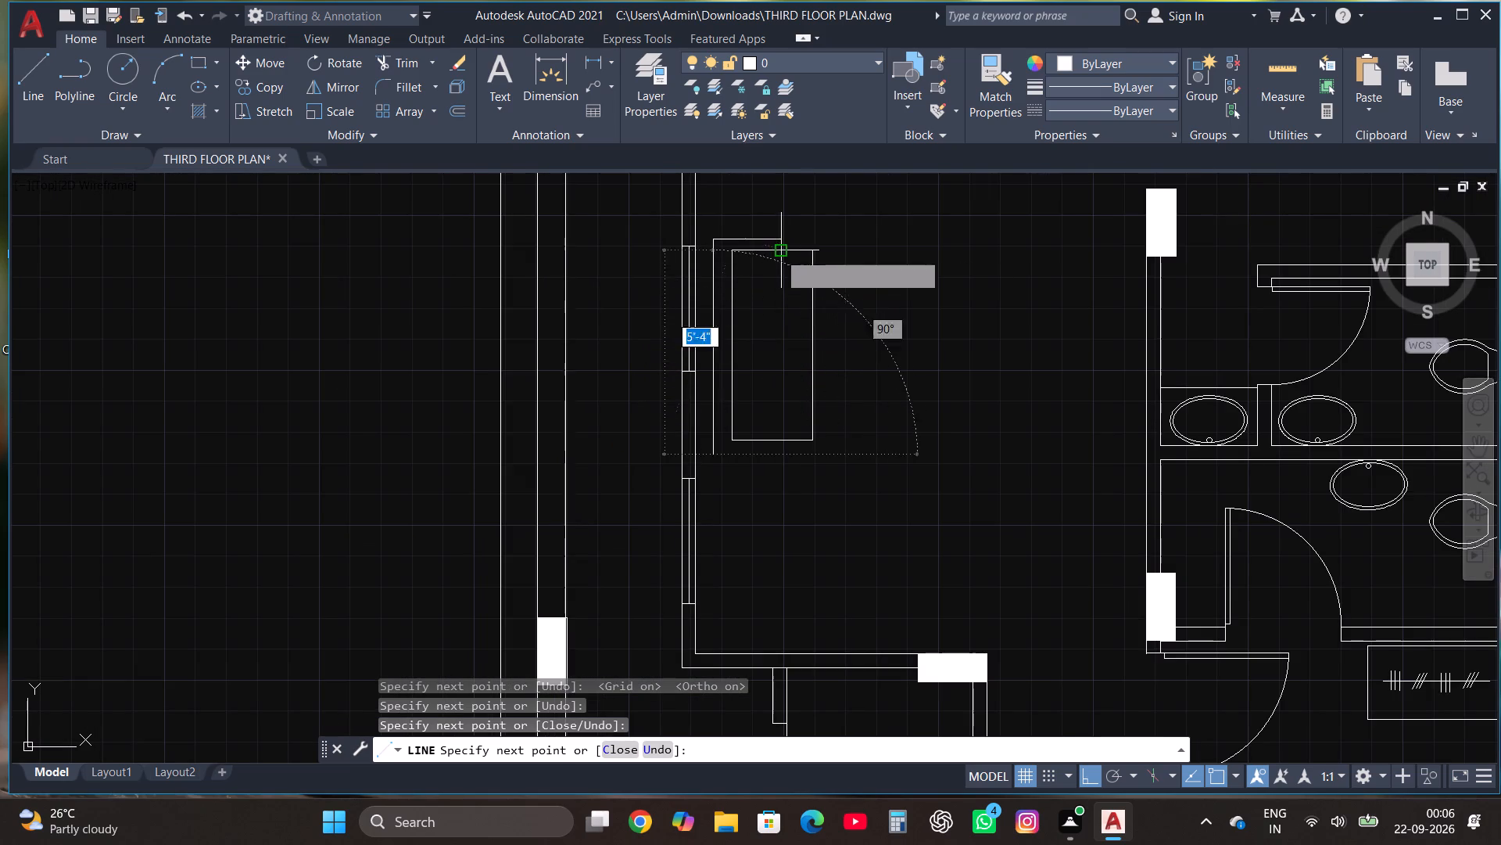
click(781, 429)
click(783, 397)
key(Escape)
Trim the end of the outline that projects inside the sofa rectangle's south edge.
scroll(783, 397, down, 1)
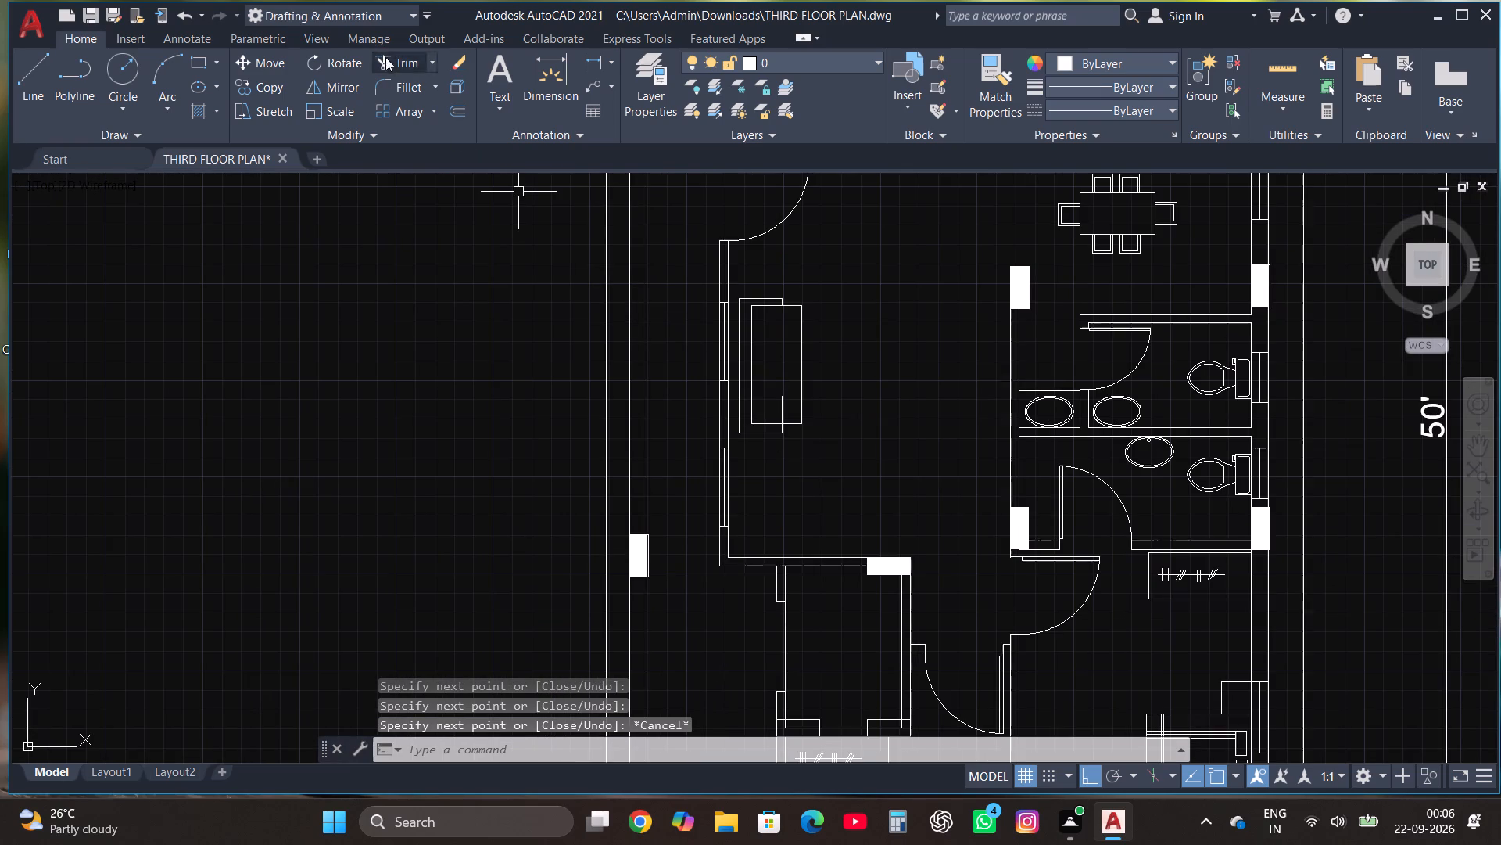
click(383, 63)
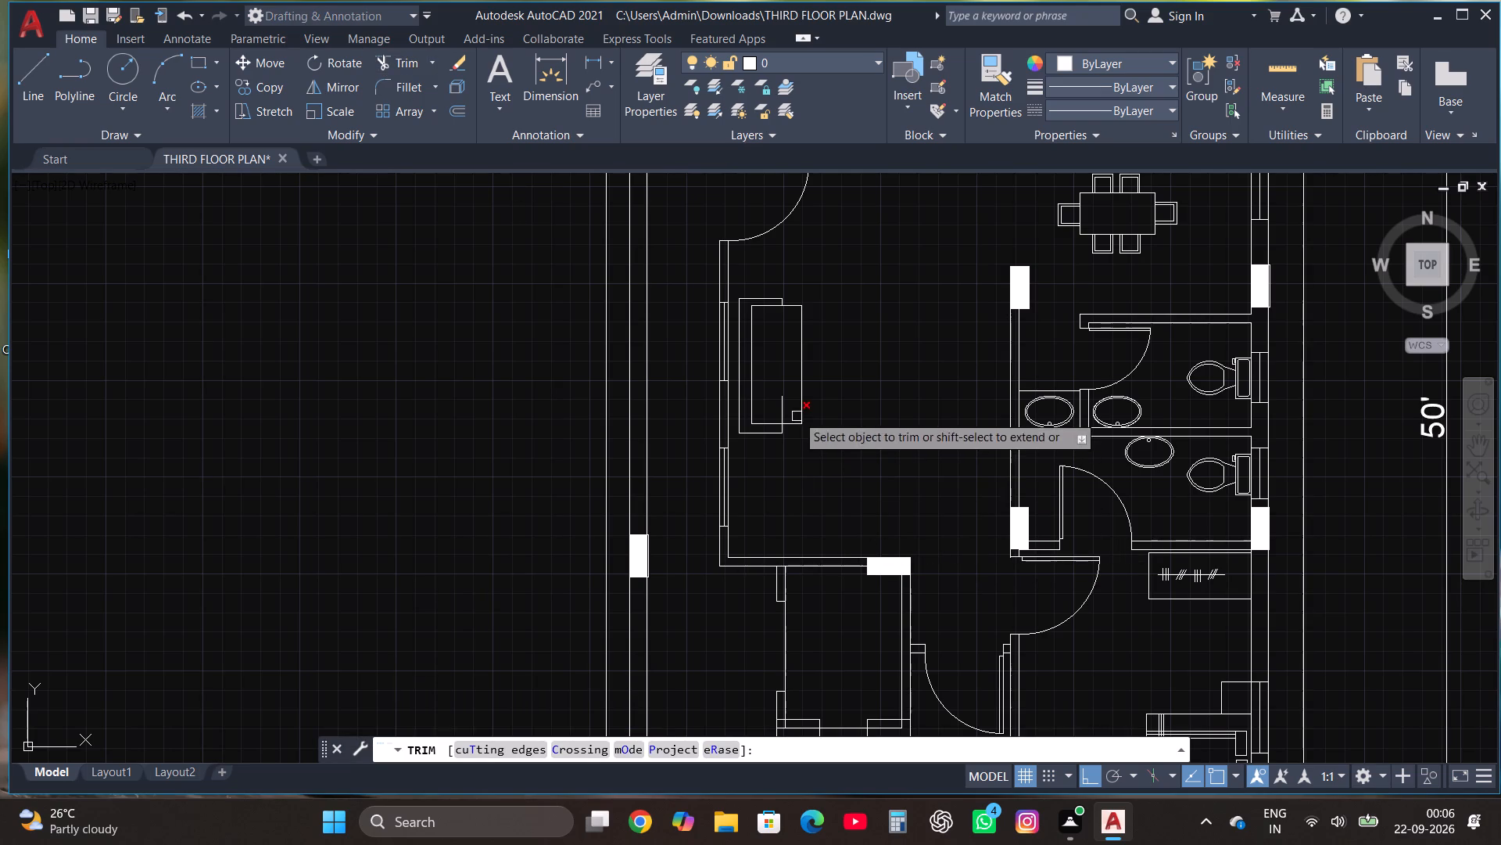
click(790, 406)
click(775, 403)
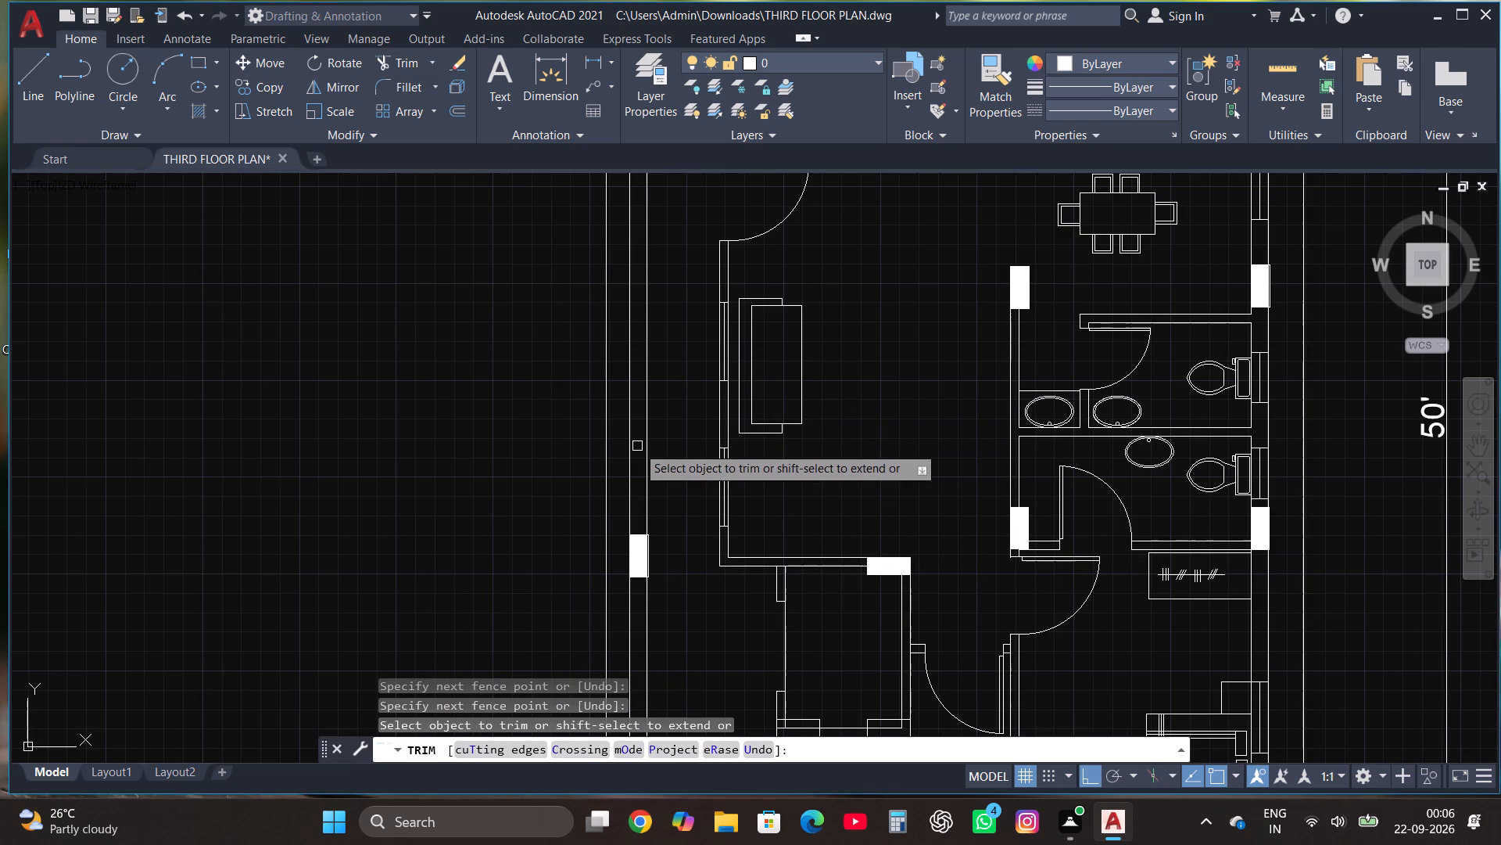
key(Escape)
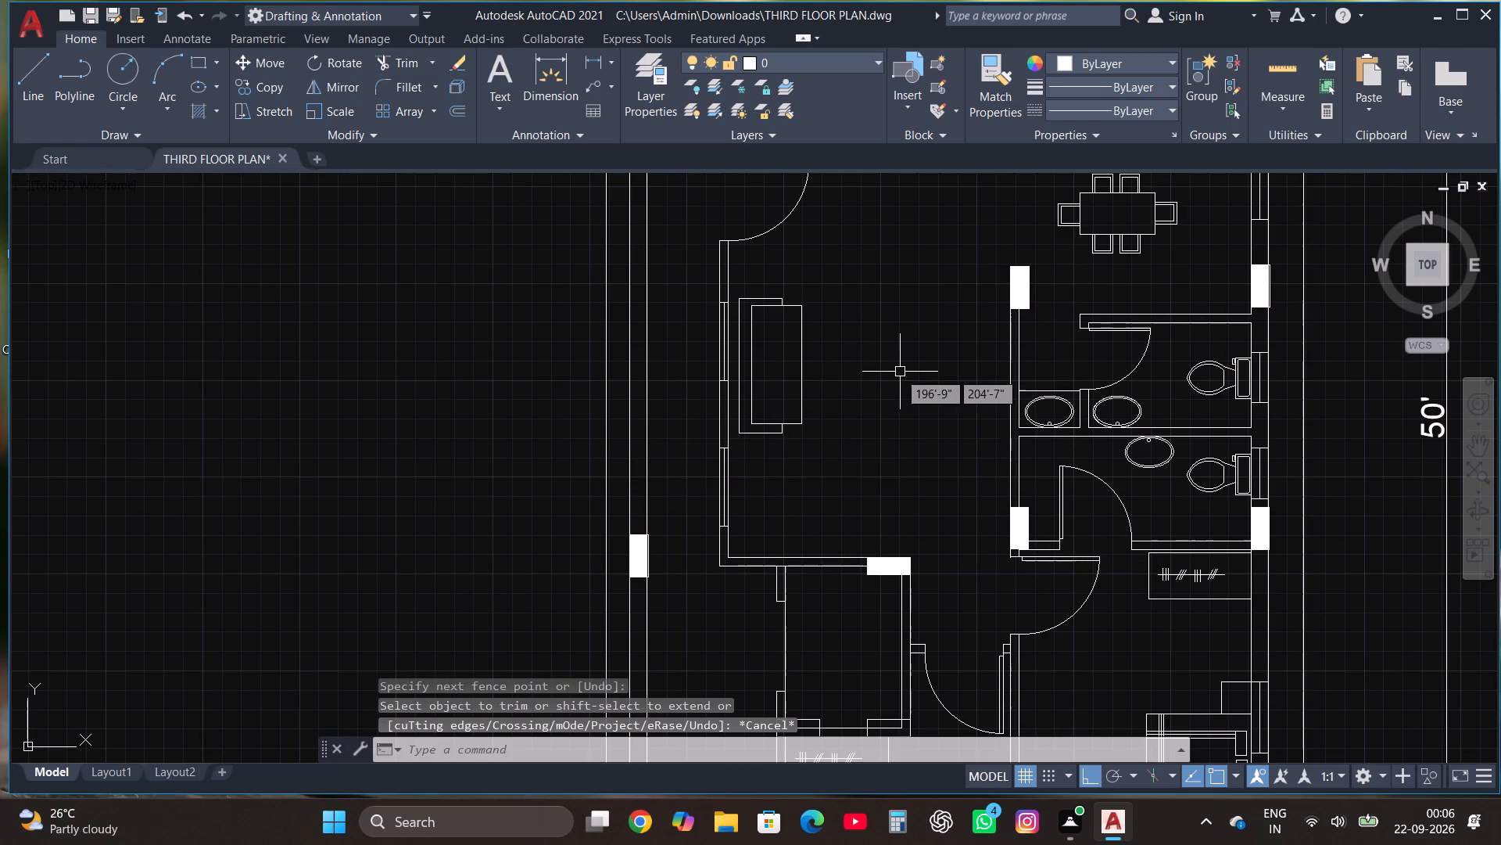
Draw a north-south line through the sofa rectangle near its west side, from the north edge to just past the south edge.
scroll(887, 375, up, 1)
scroll(742, 289, up, 1)
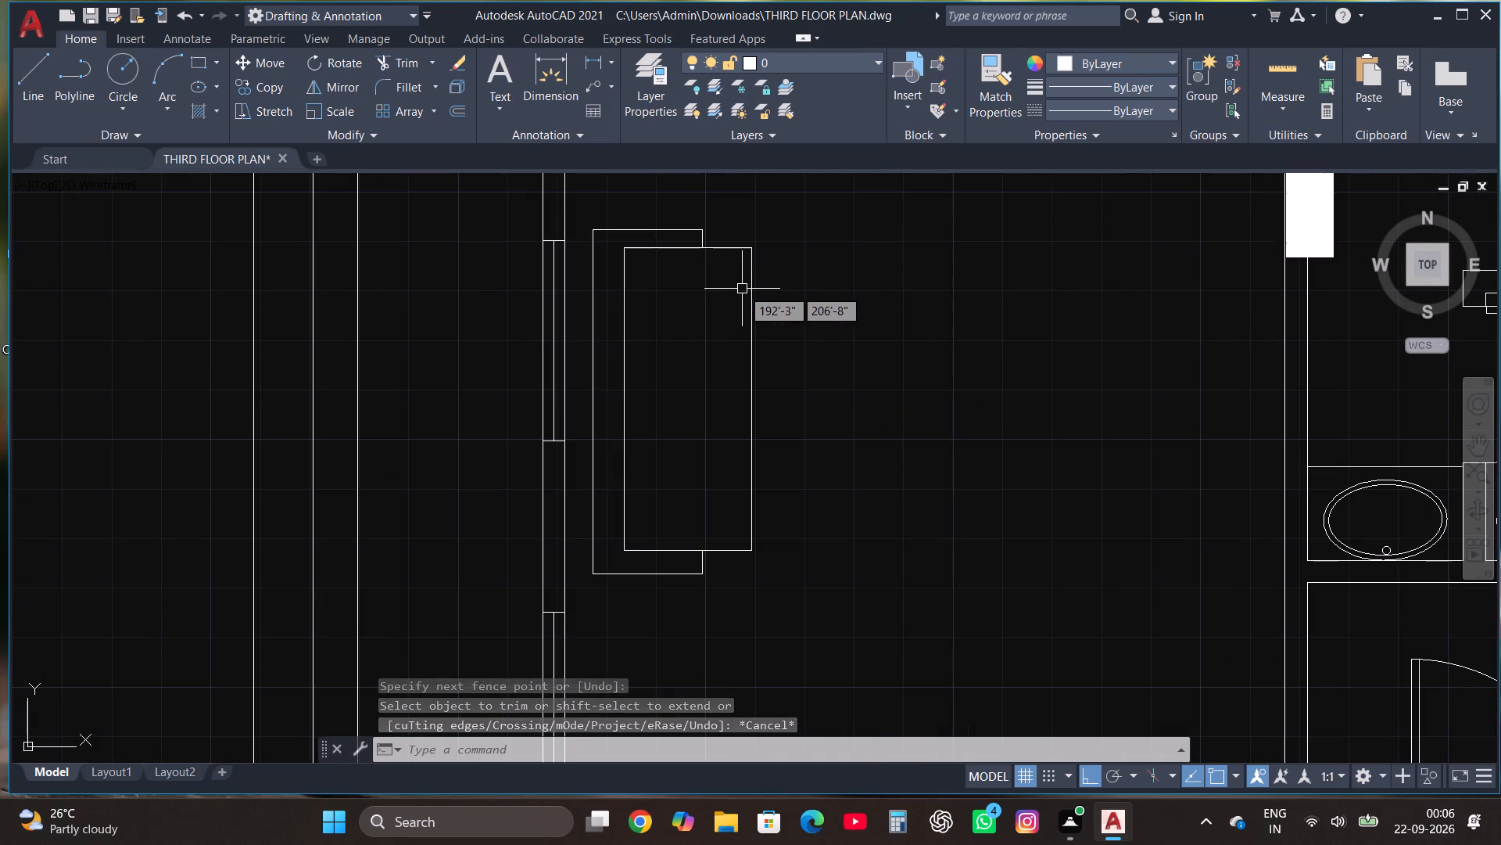
click(30, 62)
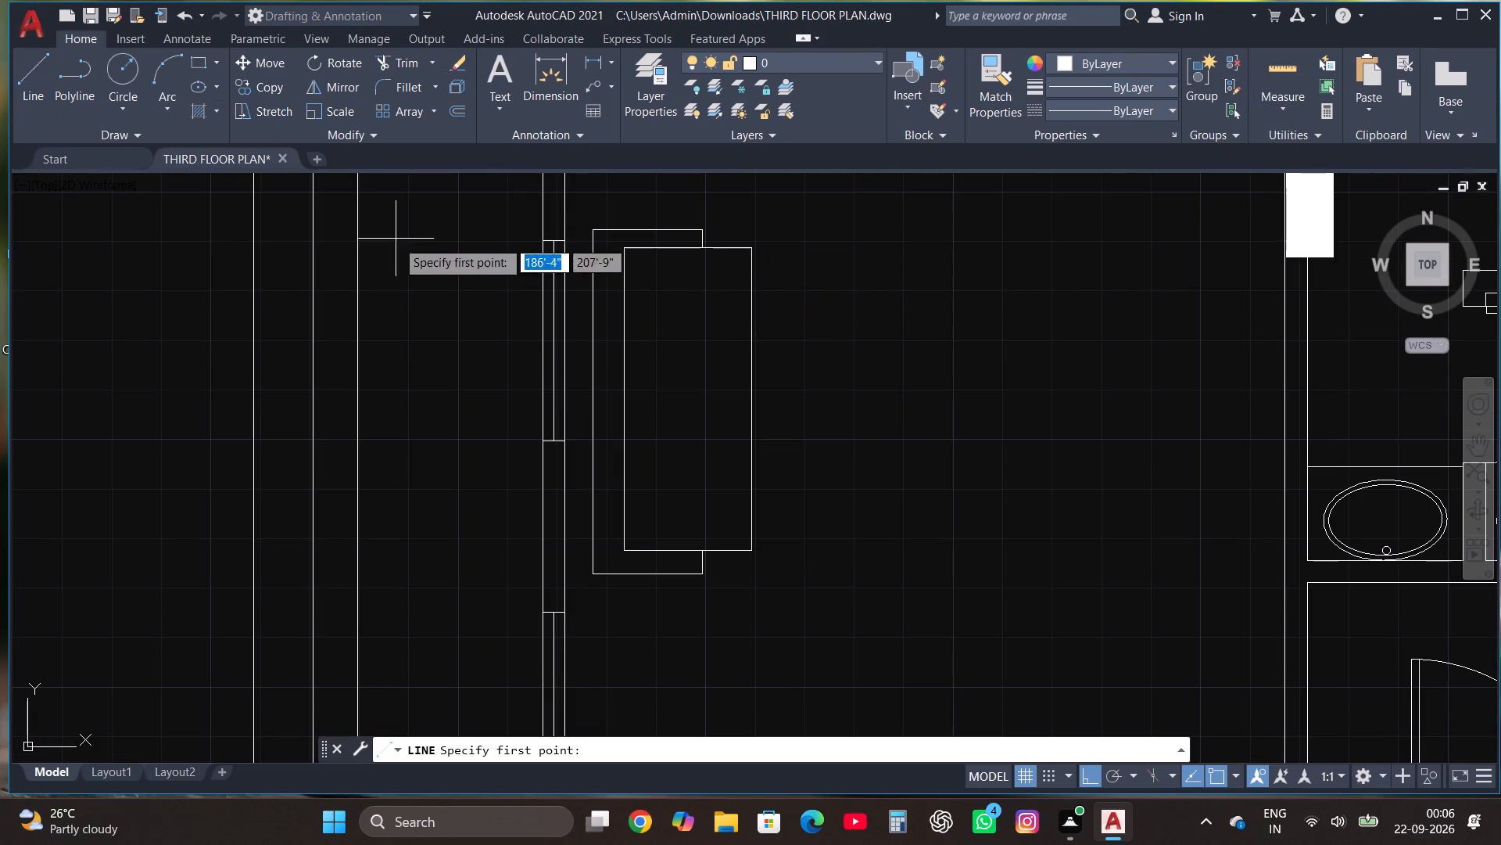
click(653, 246)
scroll(664, 574, up, 1)
click(645, 552)
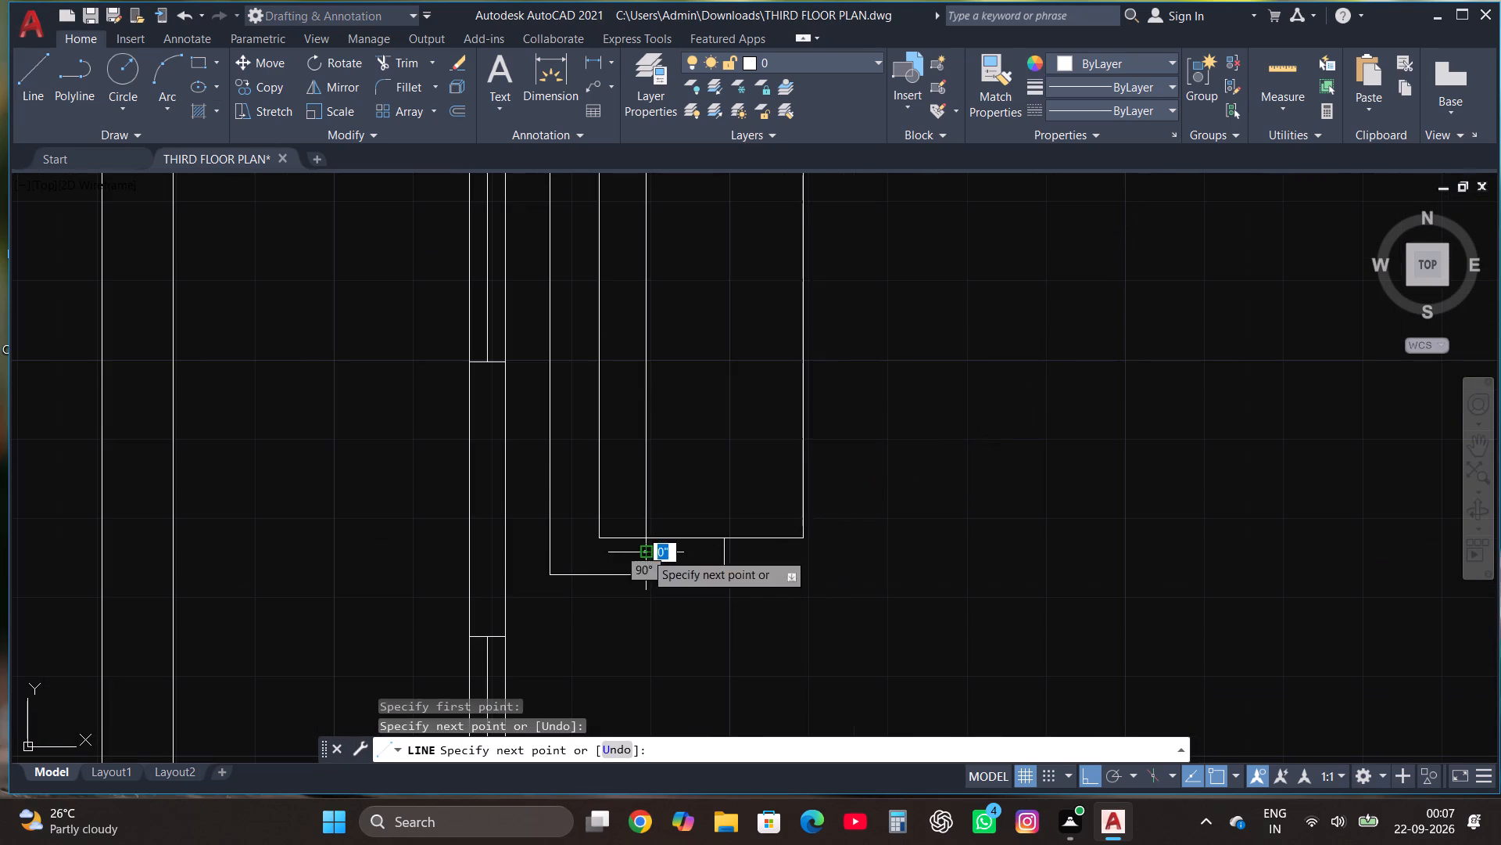
key(Escape)
Trim the end of the new sofa line that extends past the rectangle's south edge.
click(402, 64)
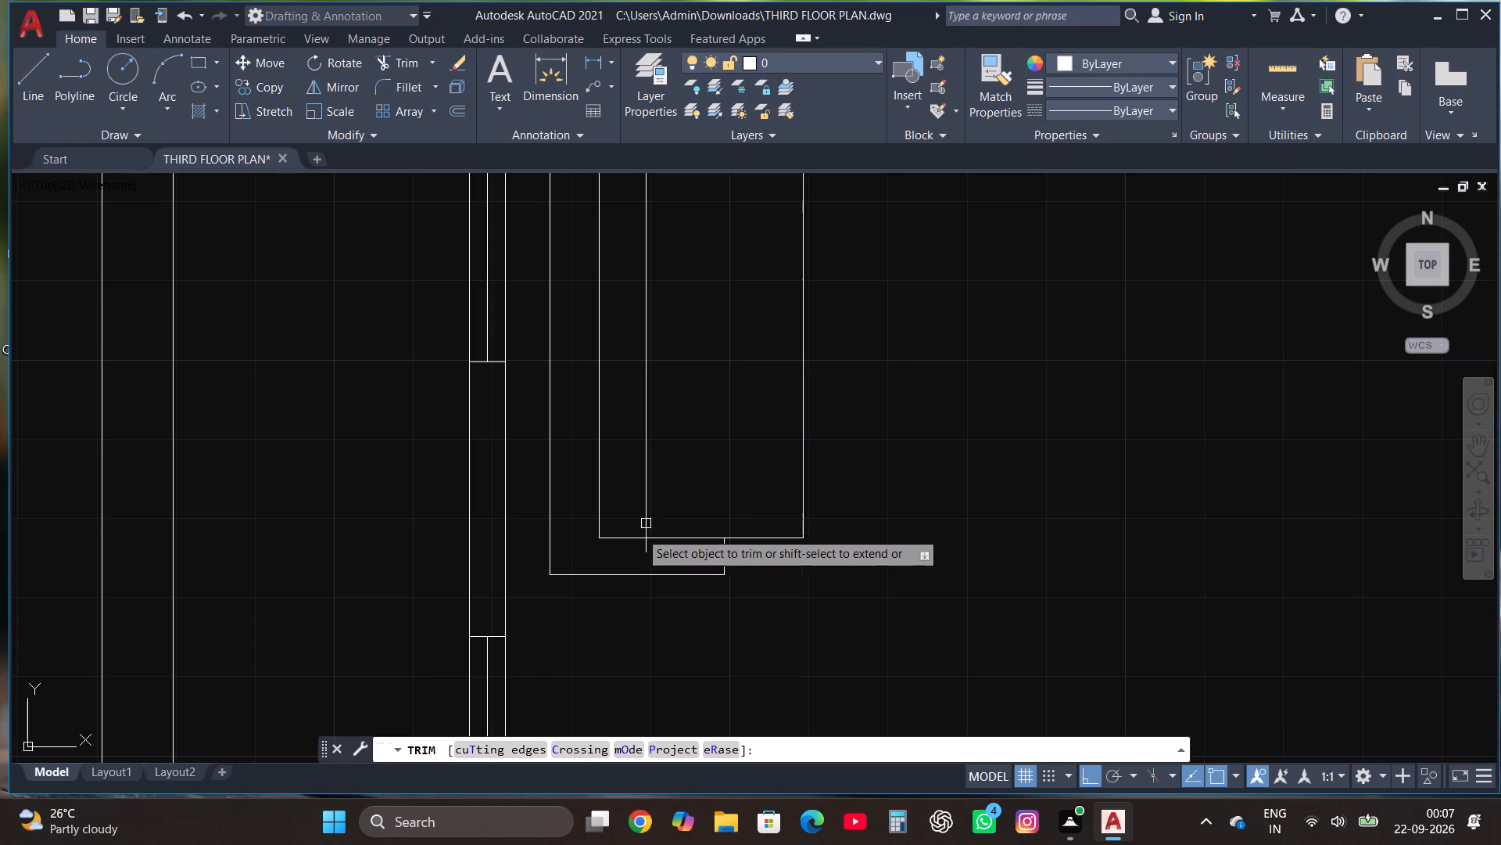
click(651, 556)
click(644, 552)
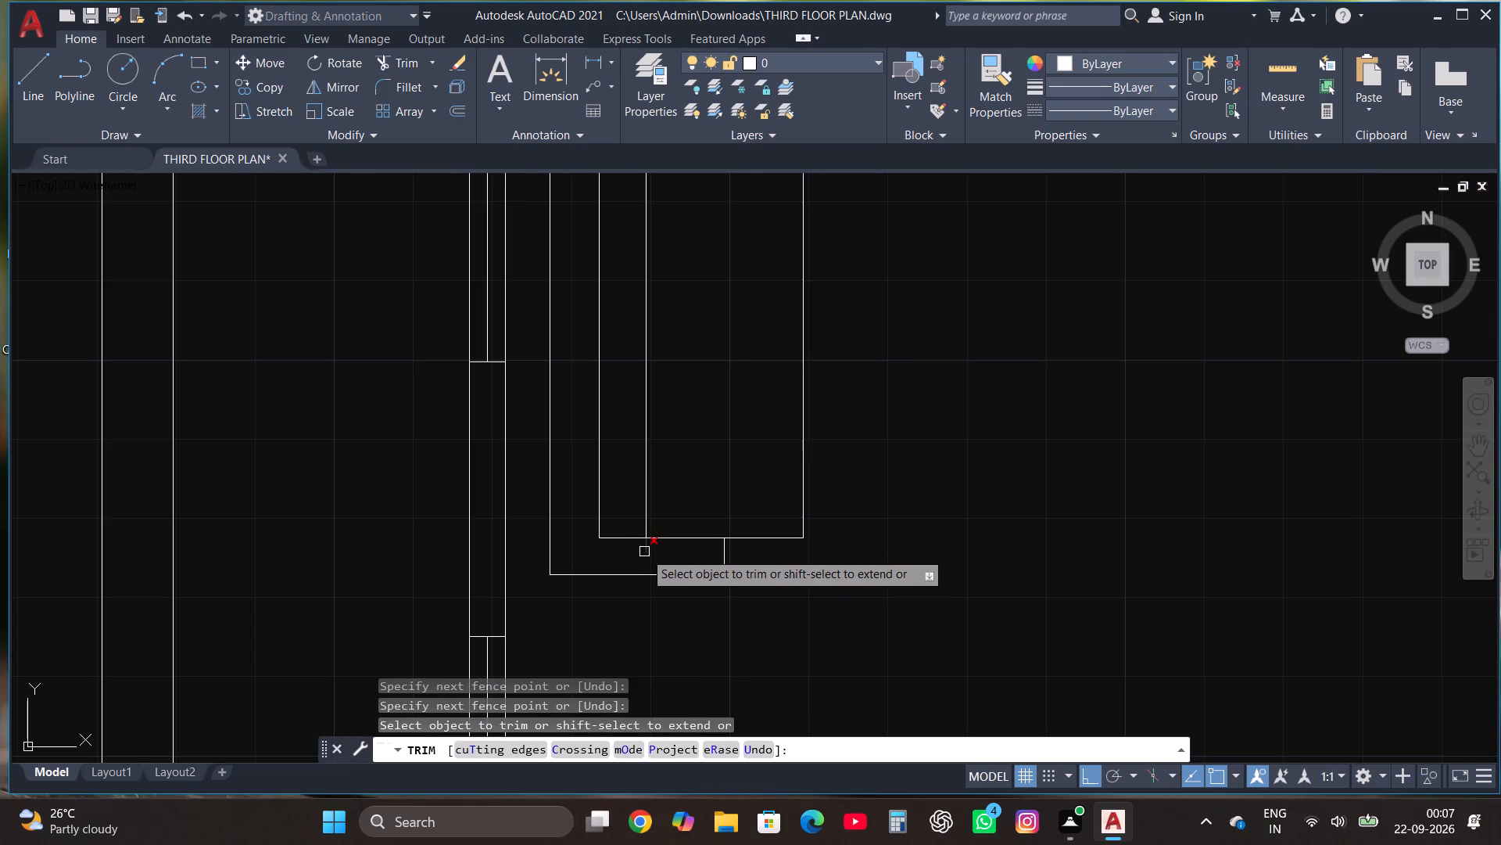
click(644, 552)
key(Escape)
Copy the sofa's north-south line twice to the east in multiple mode, at about 1" and 2".
scroll(645, 552, down, 2)
click(643, 510)
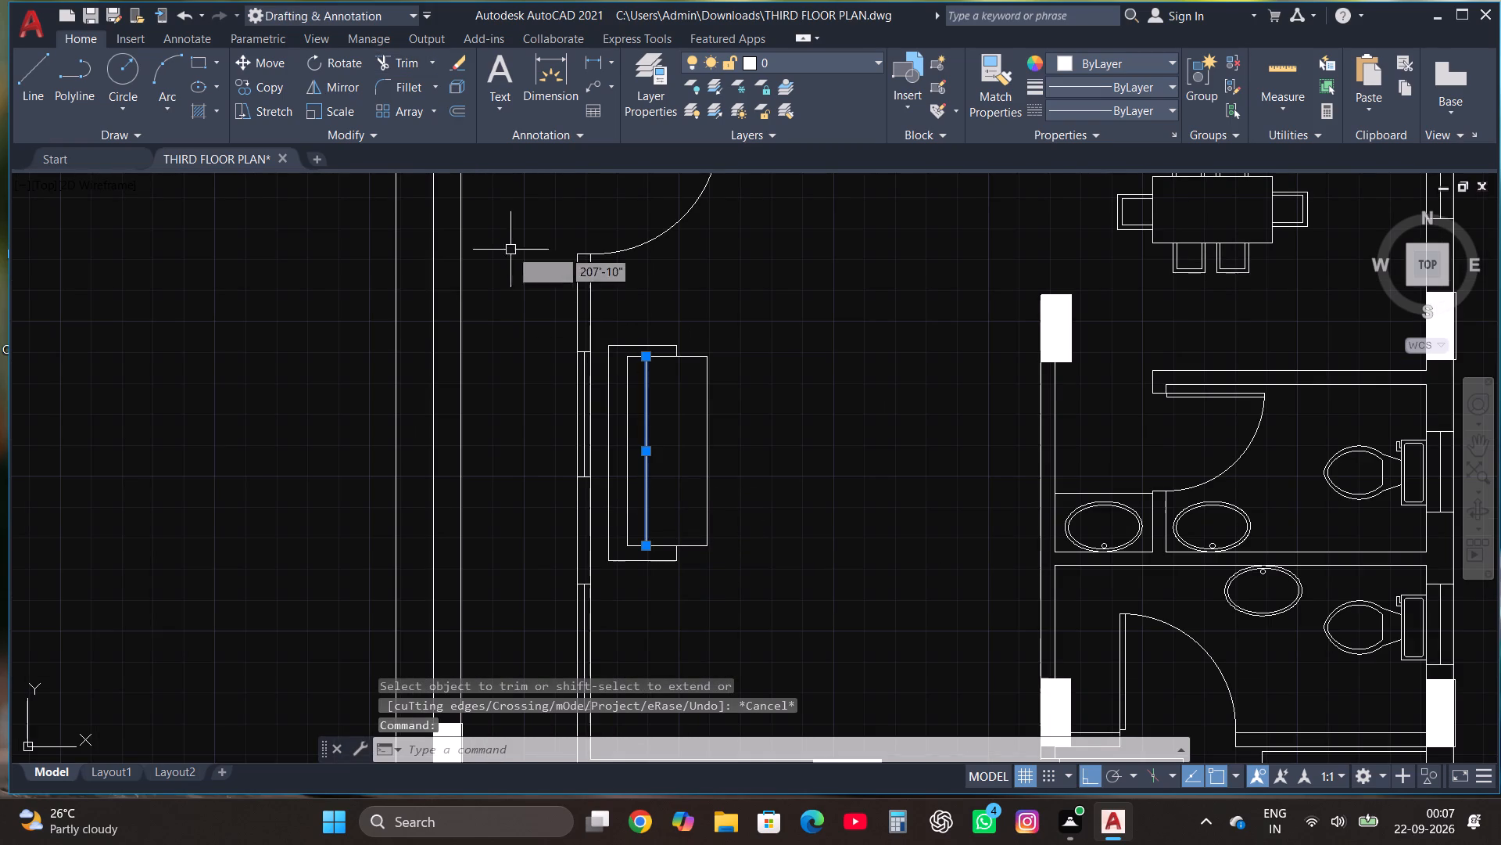
click(269, 94)
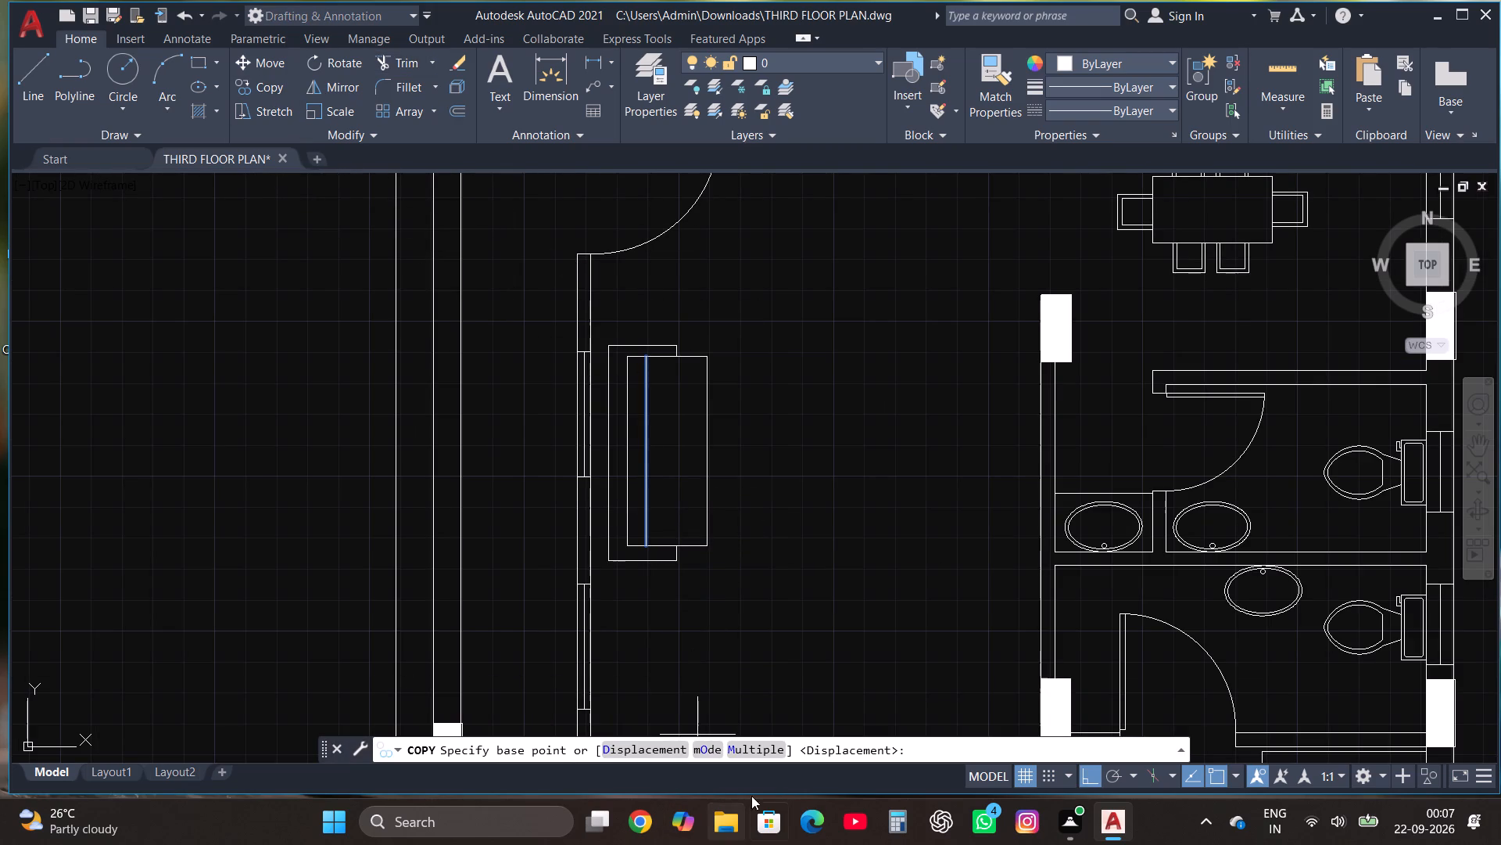
click(760, 750)
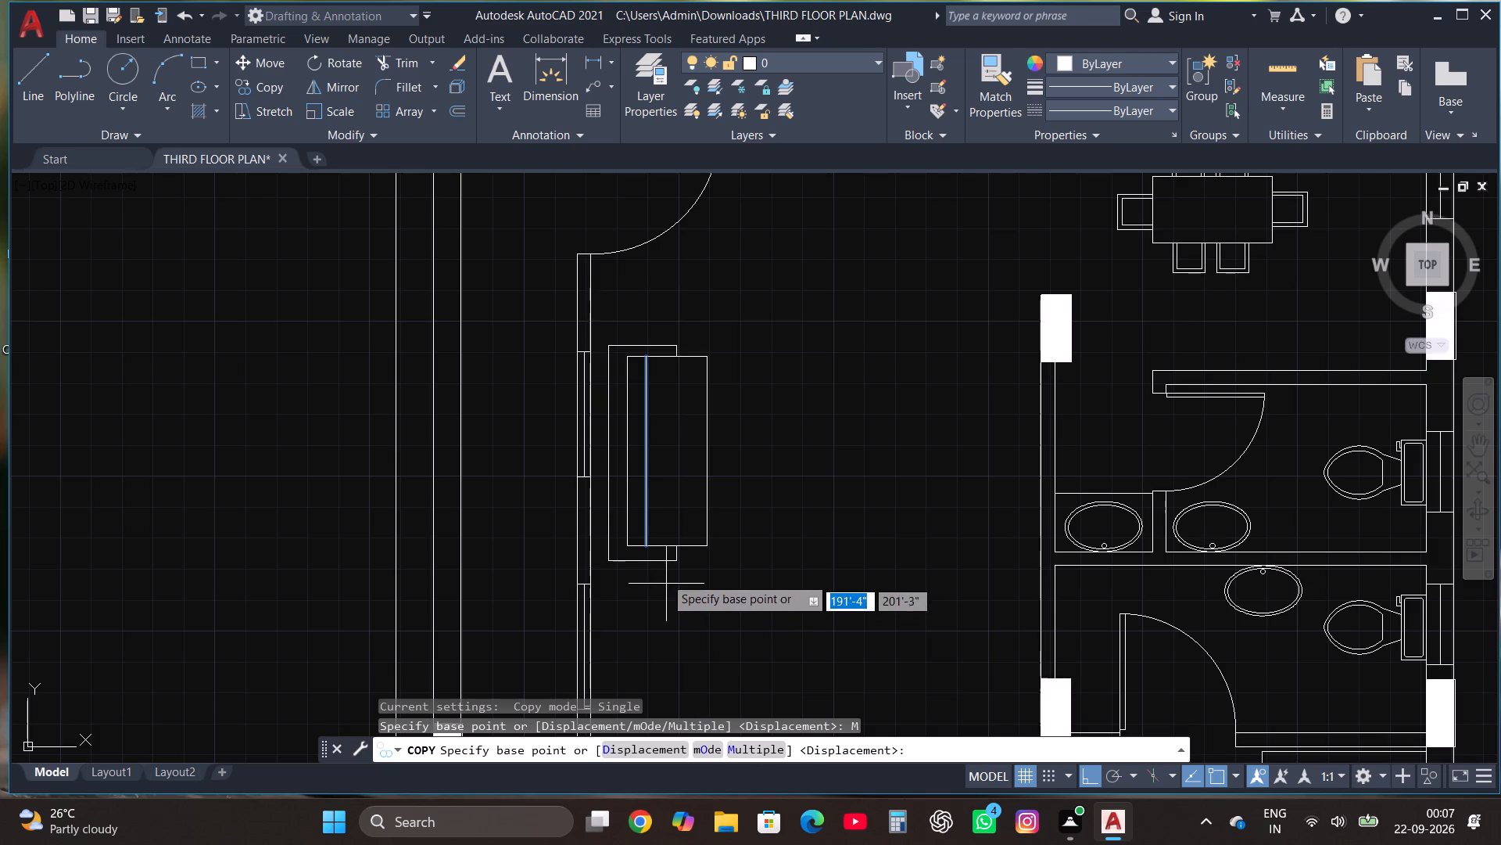
scroll(661, 571, up, 1)
scroll(649, 377, up, 2)
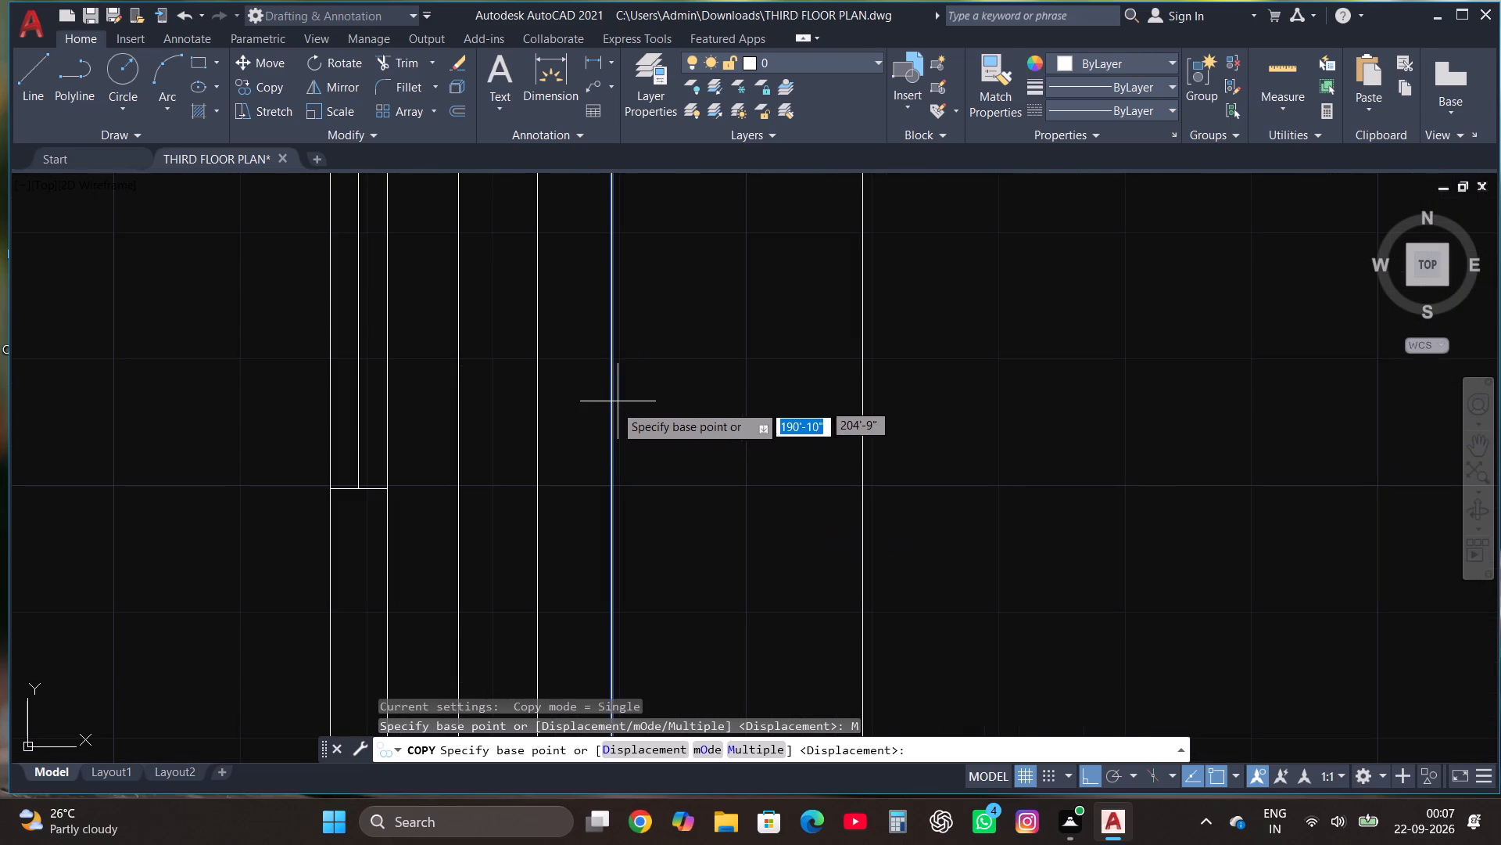
click(611, 415)
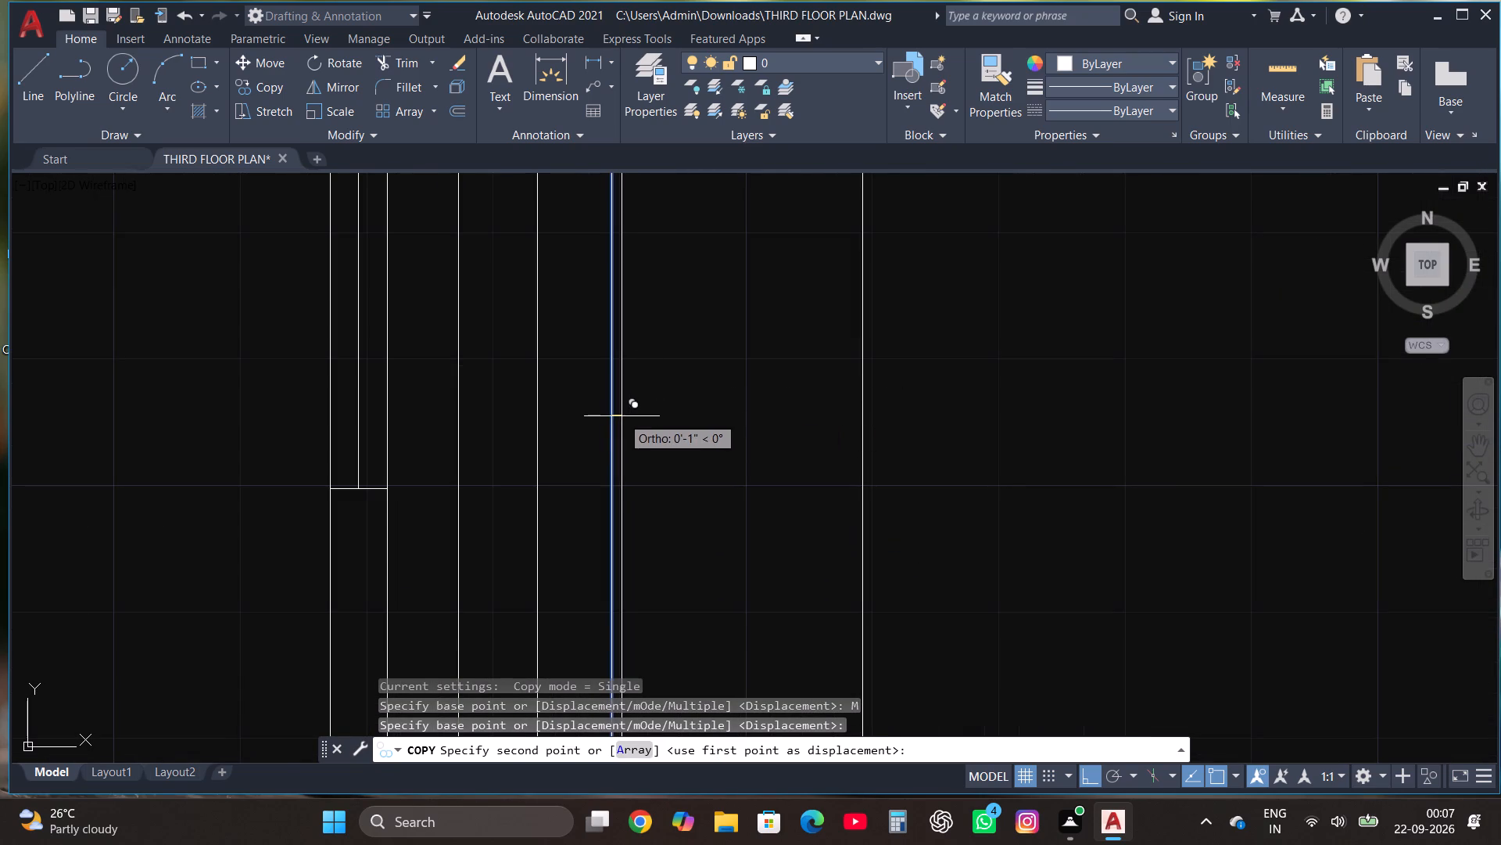
click(622, 416)
click(635, 418)
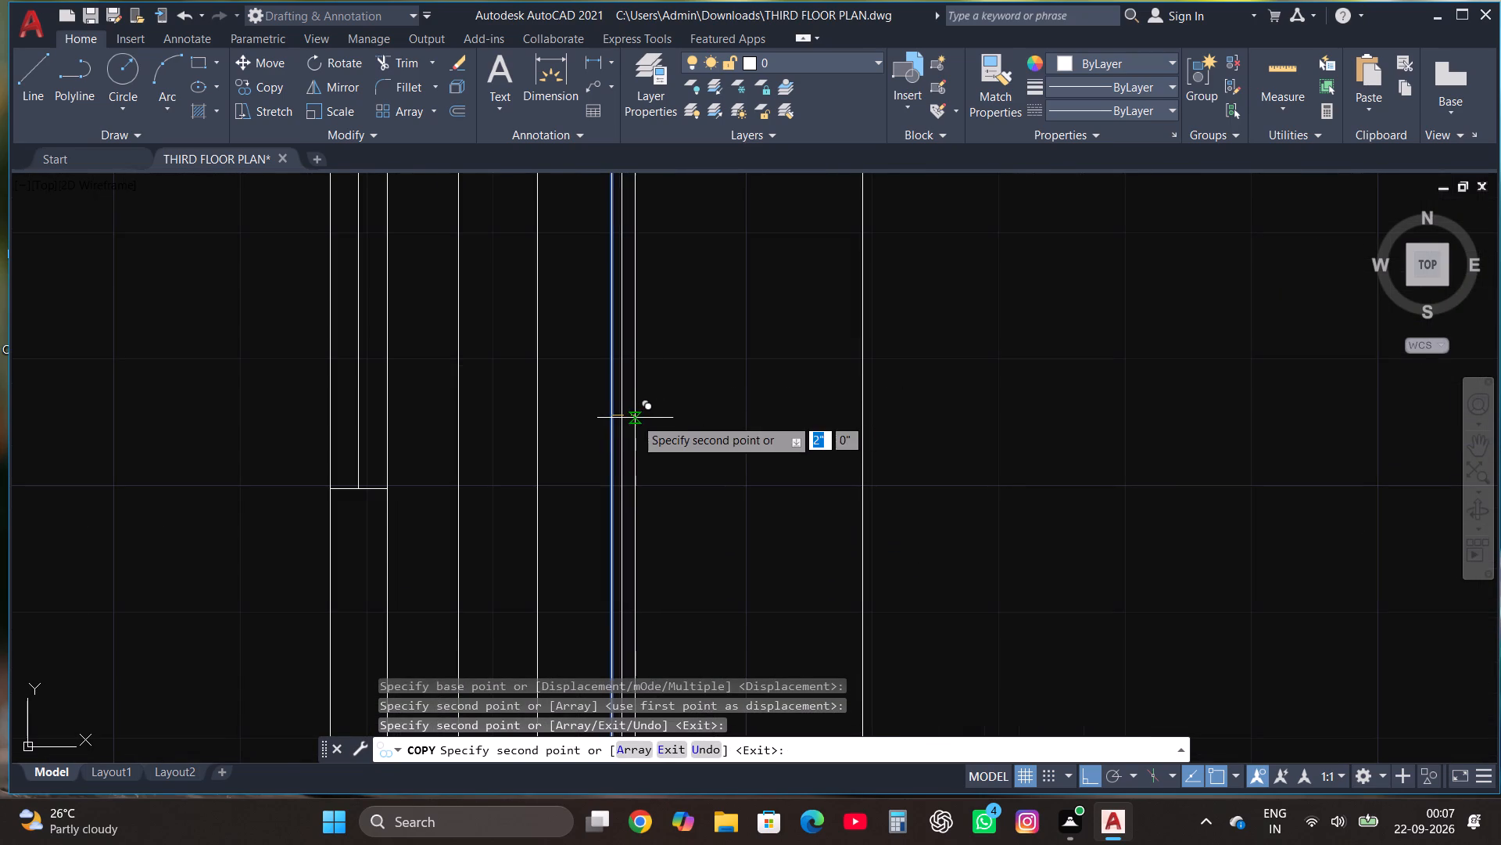
scroll(637, 422, down, 4)
key(Escape)
Draw two east-west lines from the sofa rectangle's west edge to just past its east edge, dividing it into three seats.
scroll(689, 420, up, 2)
click(29, 58)
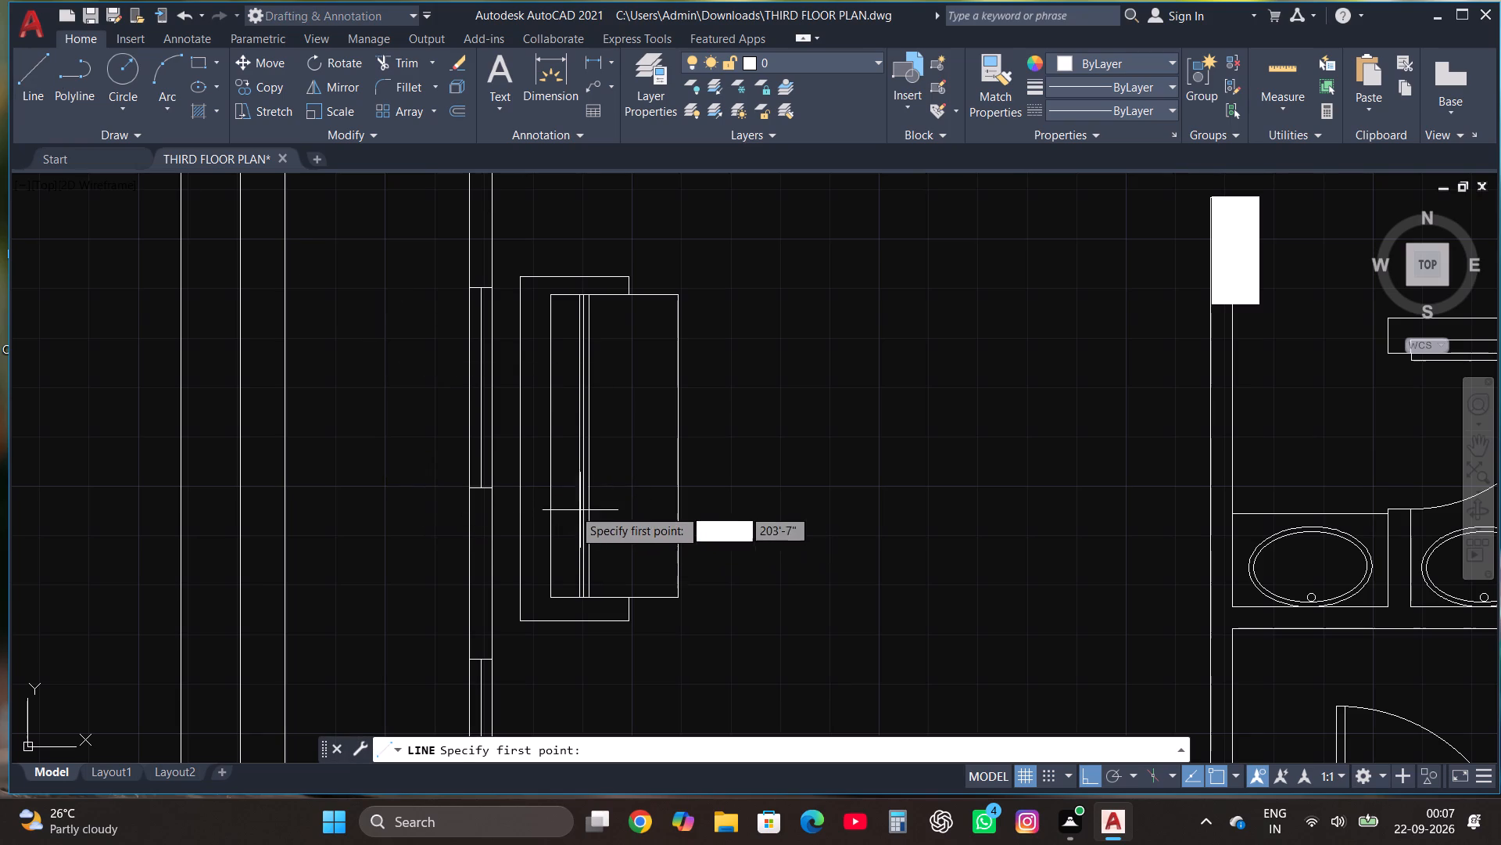
click(550, 491)
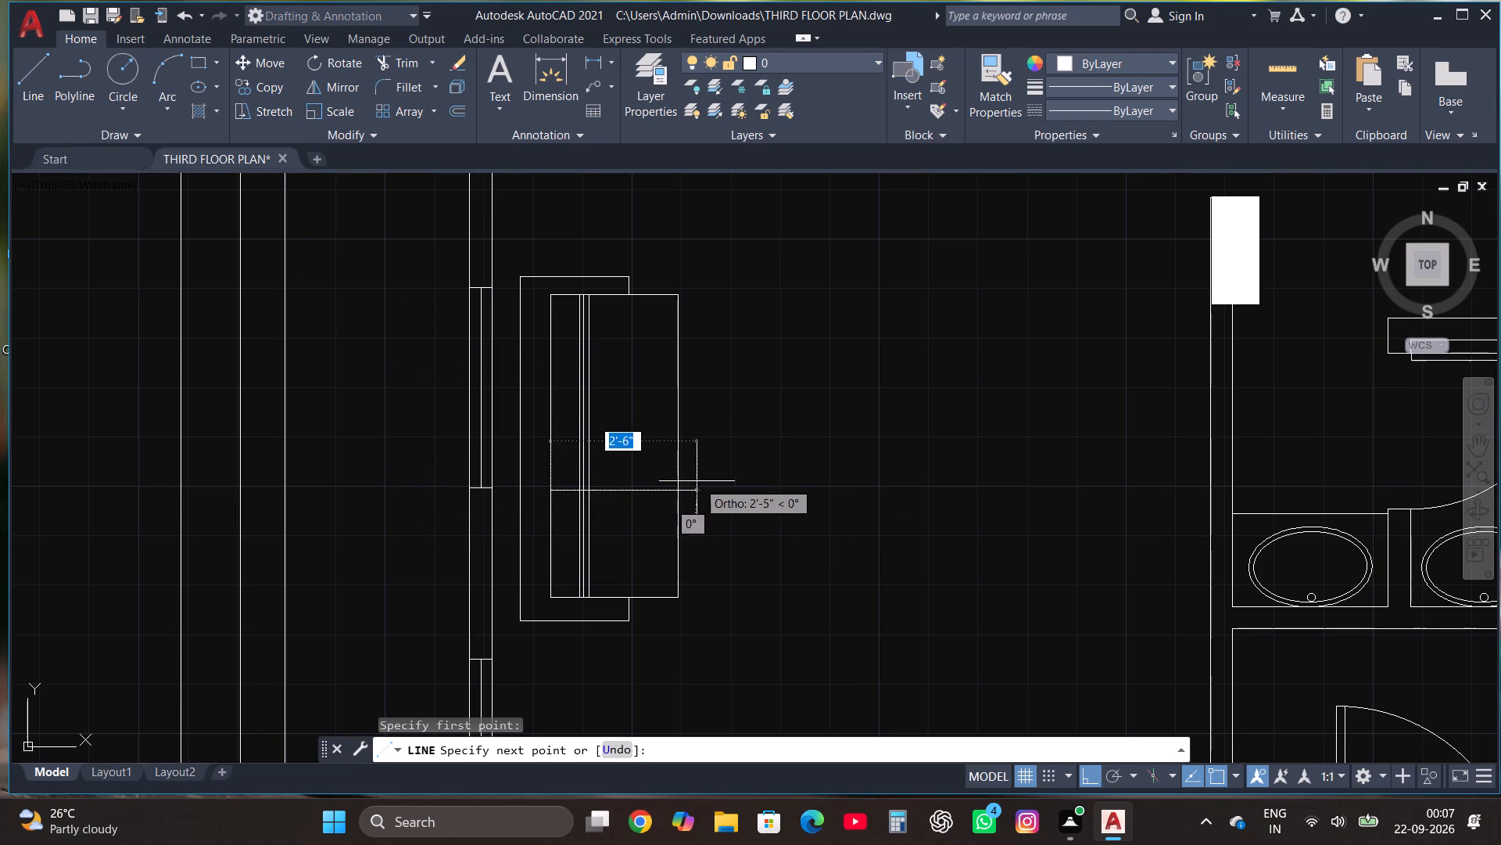
click(704, 485)
key(Escape)
click(26, 71)
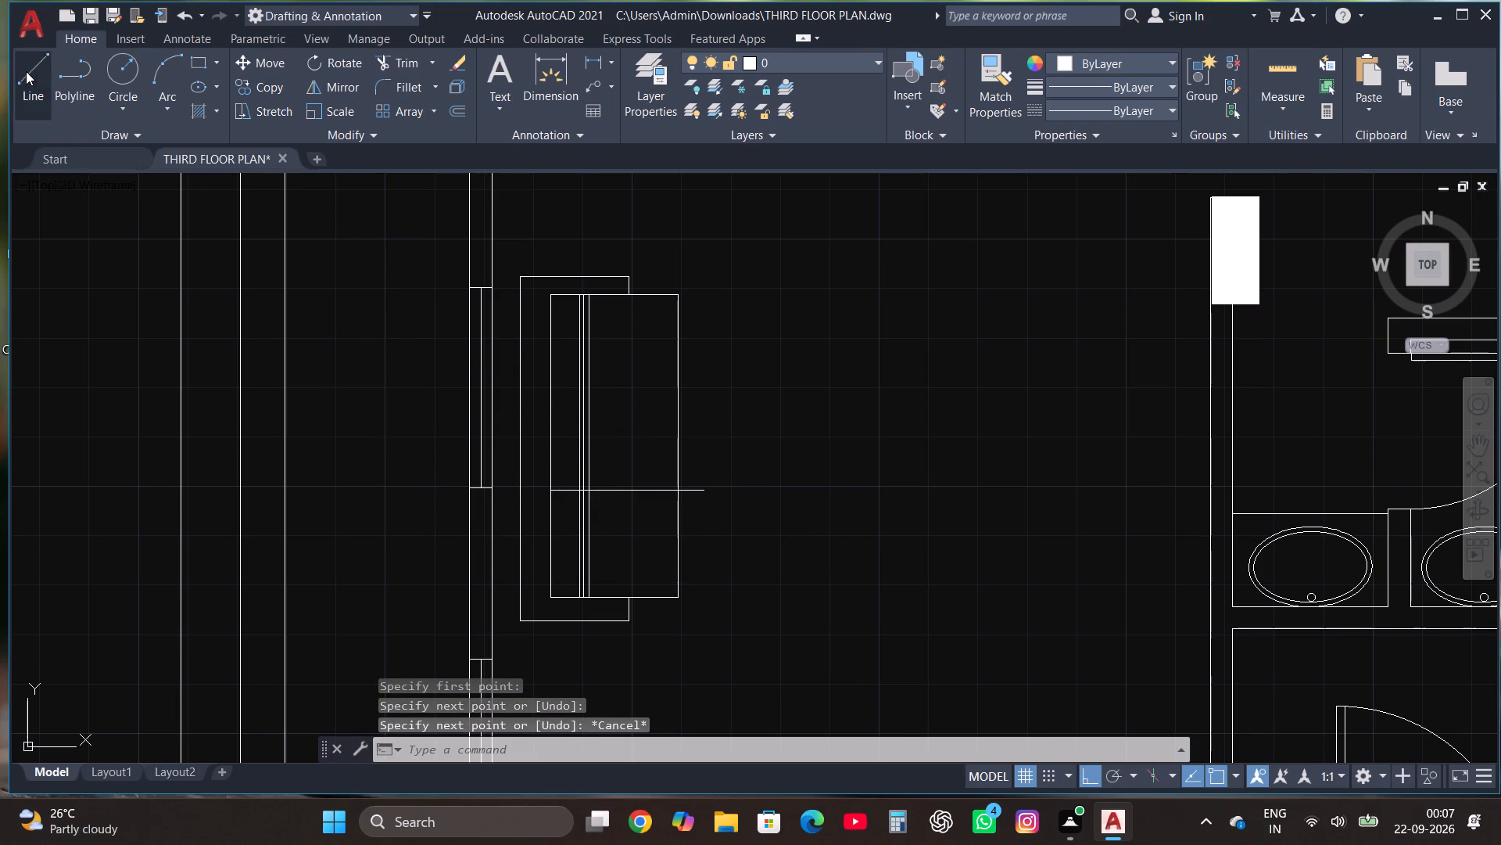
click(553, 392)
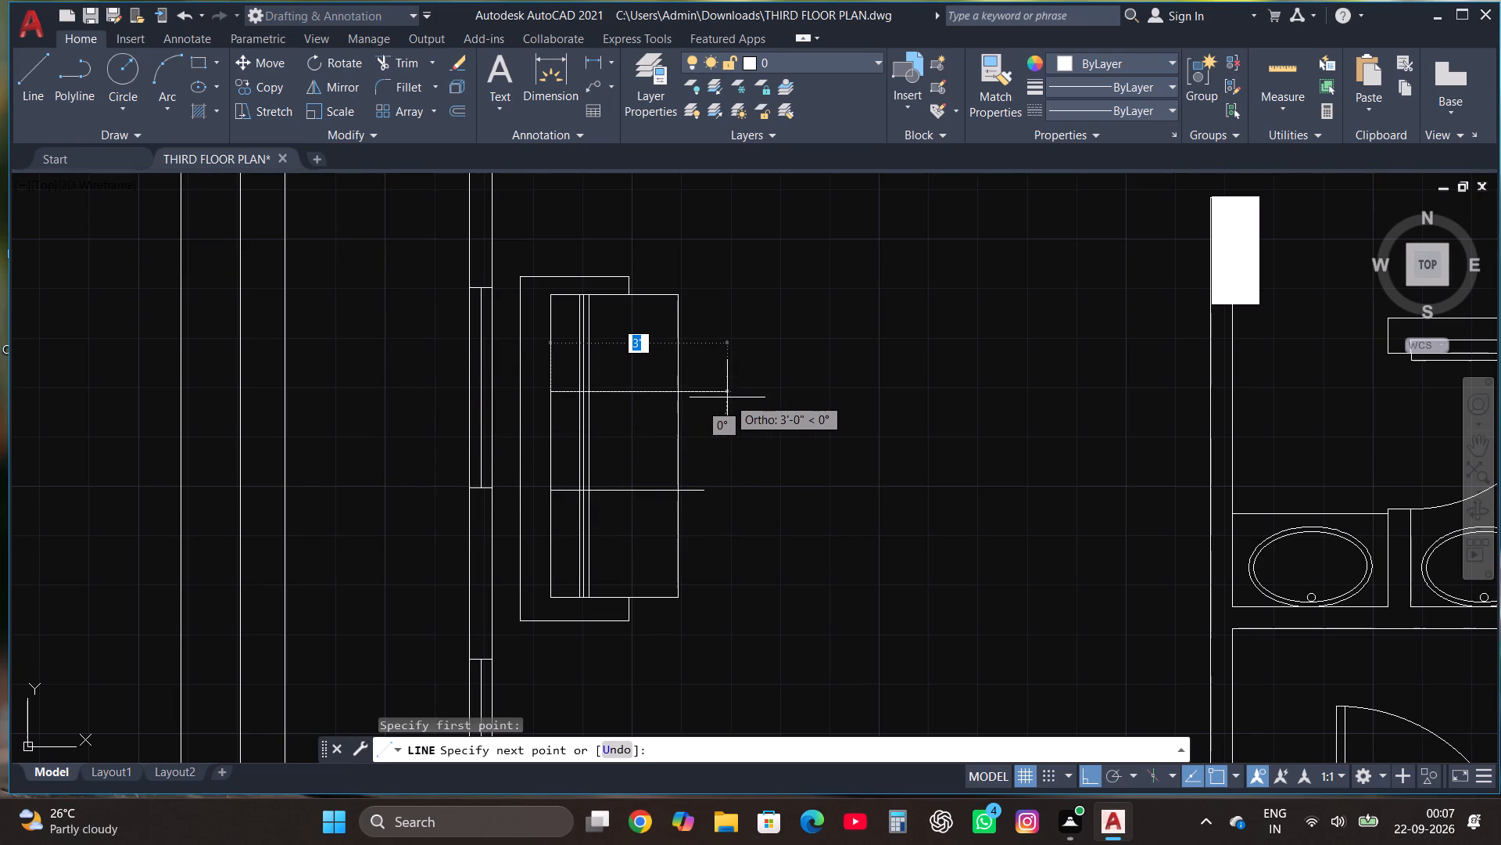
click(727, 397)
key(Escape)
Trim the ends of both seat-division lines that extend past the sofa rectangle's east edge.
click(406, 72)
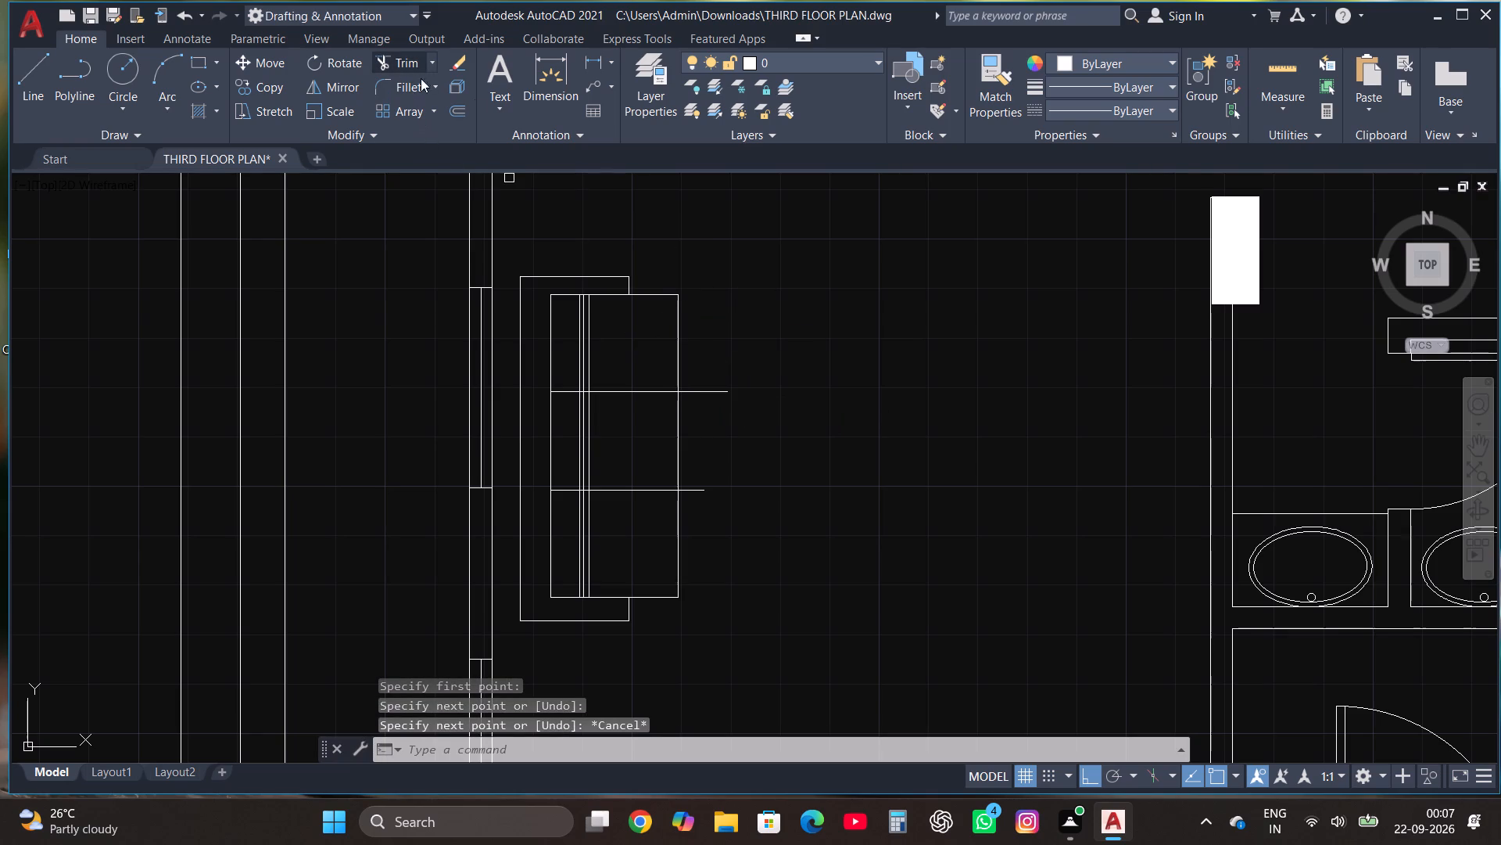
click(709, 371)
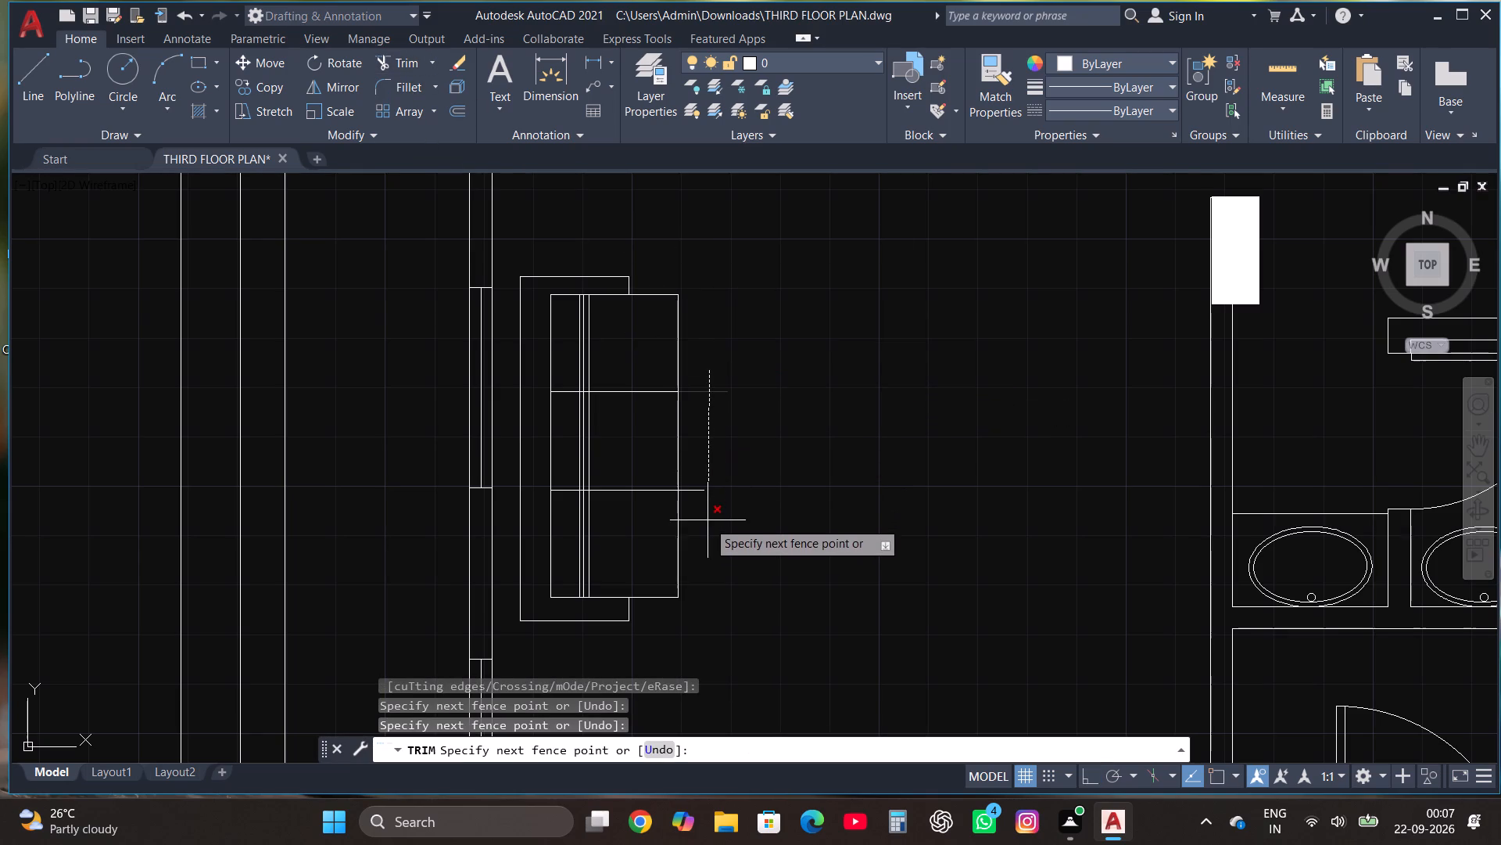
click(697, 525)
key(Escape)
Draw a smaller rectangle with its long side east-west, southeast of the sofa, for a second seat.
scroll(723, 581, down, 2)
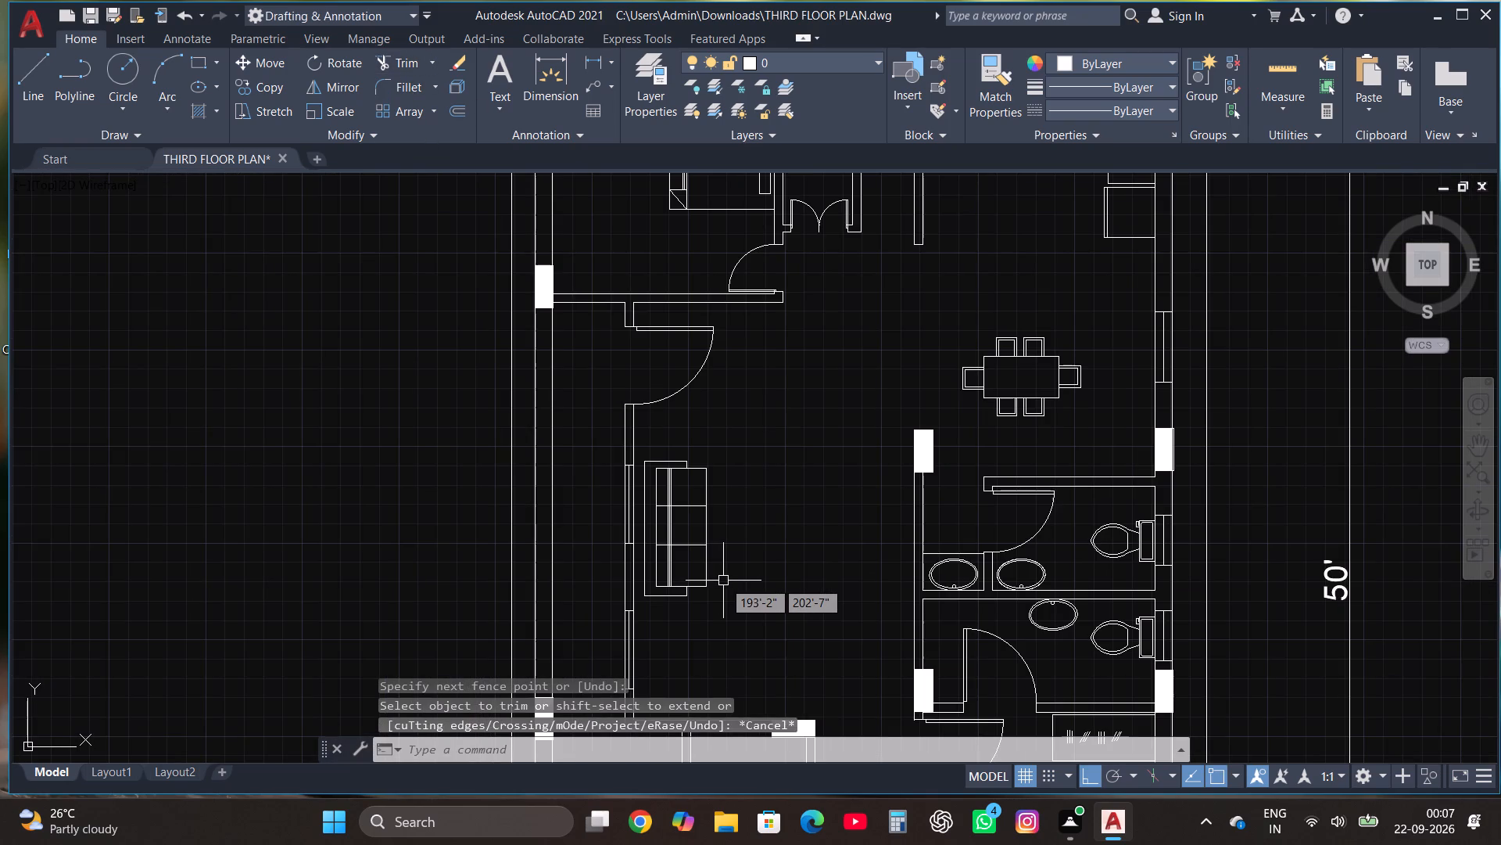
scroll(749, 649, up, 1)
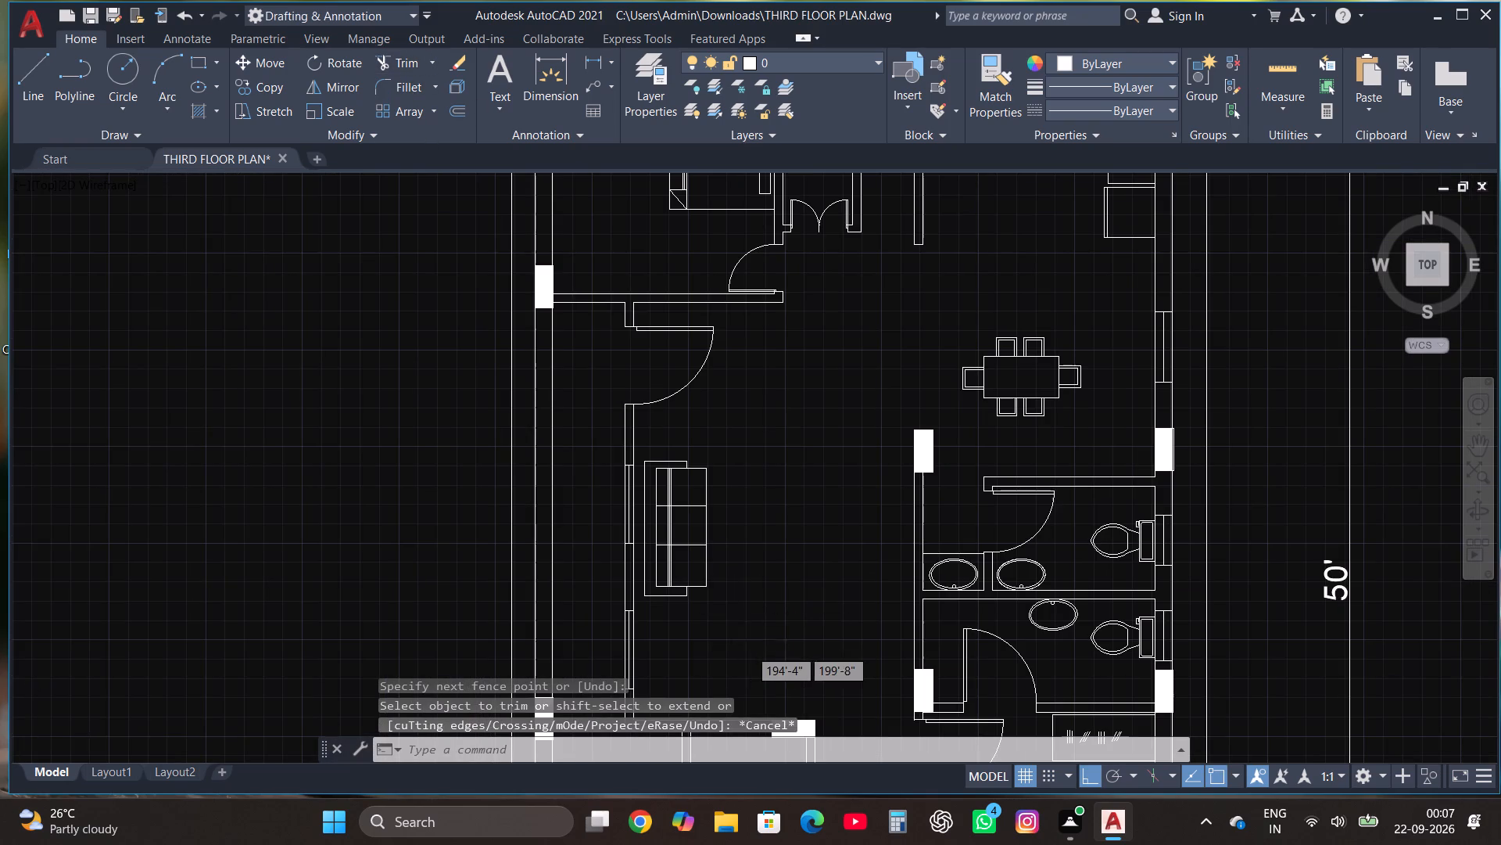
click(195, 67)
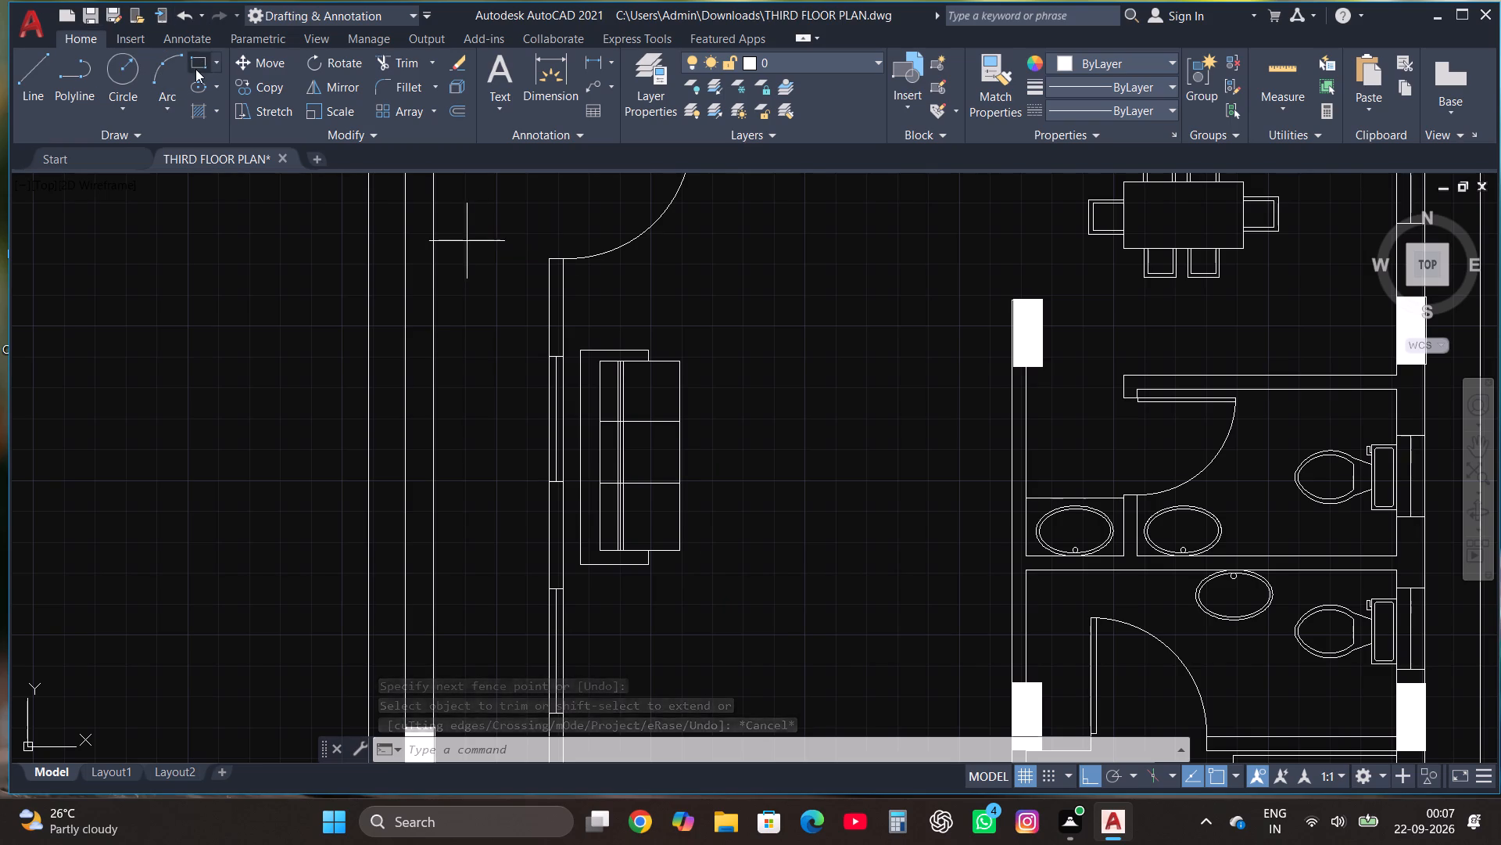
scroll(751, 548, up, 2)
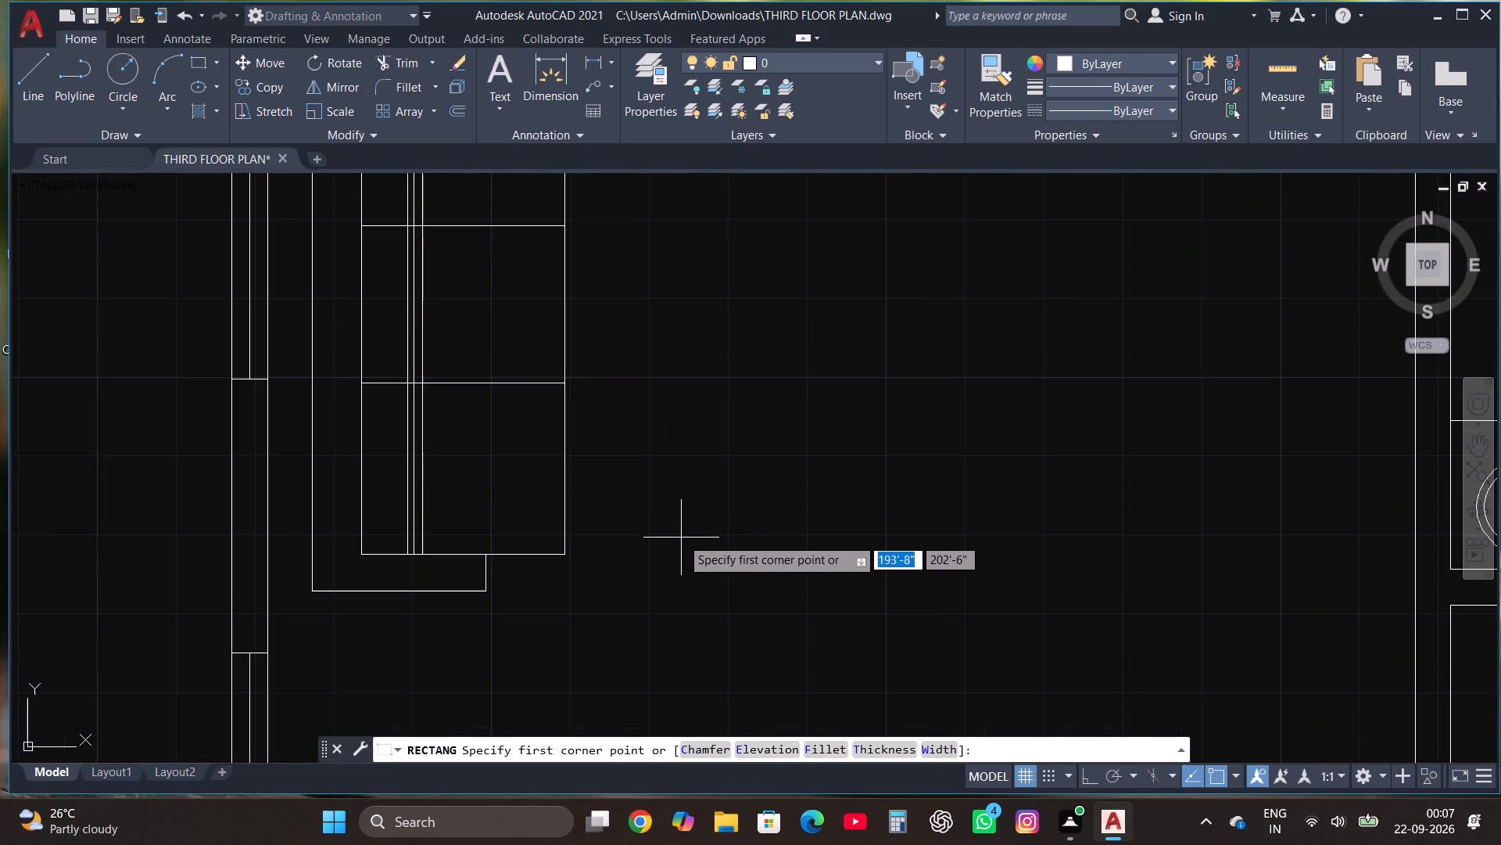
click(690, 541)
scroll(696, 548, down, 2)
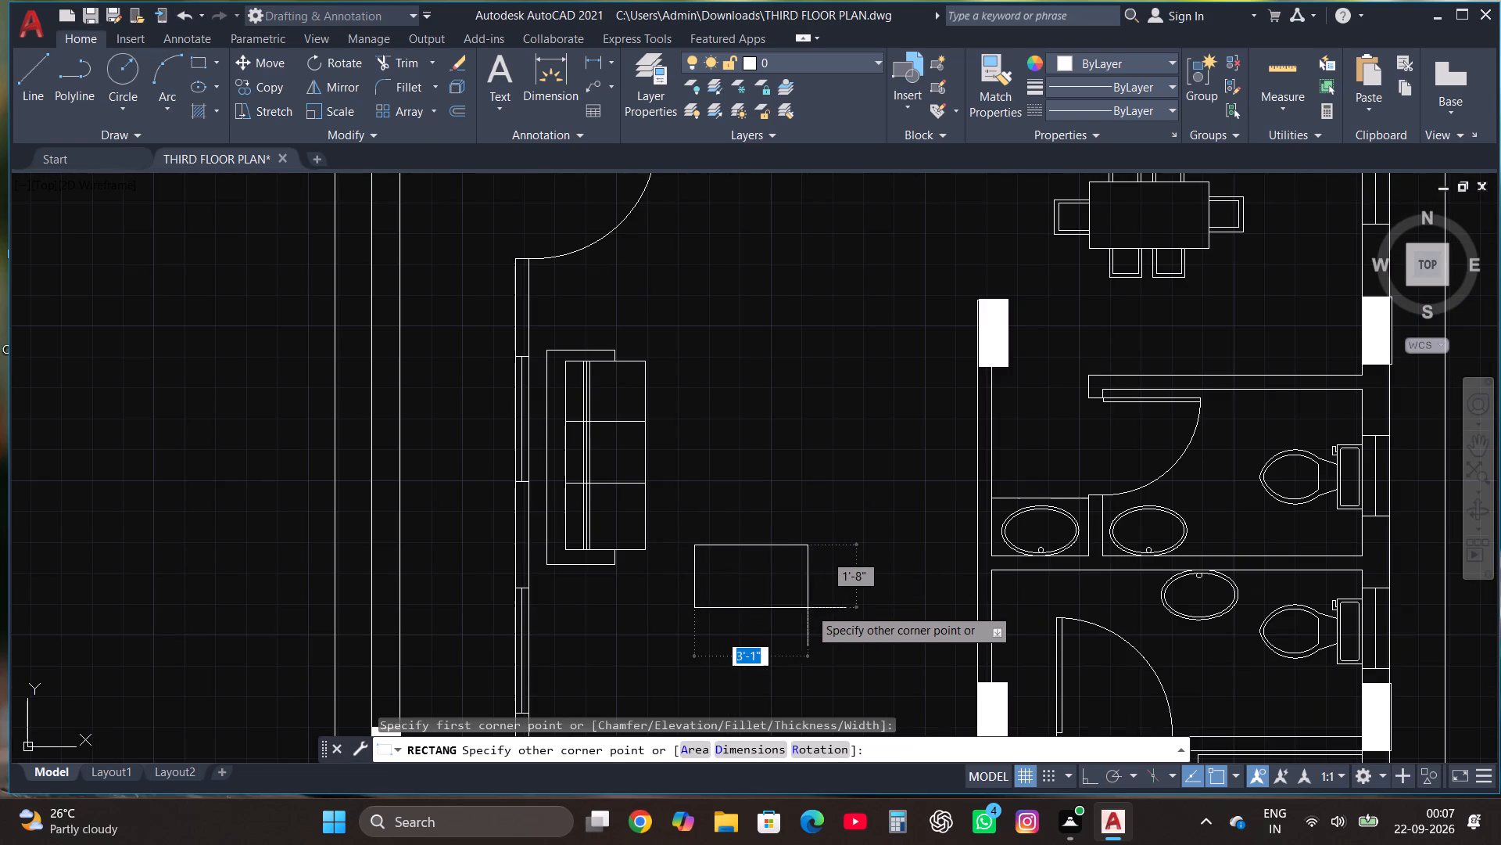
click(825, 614)
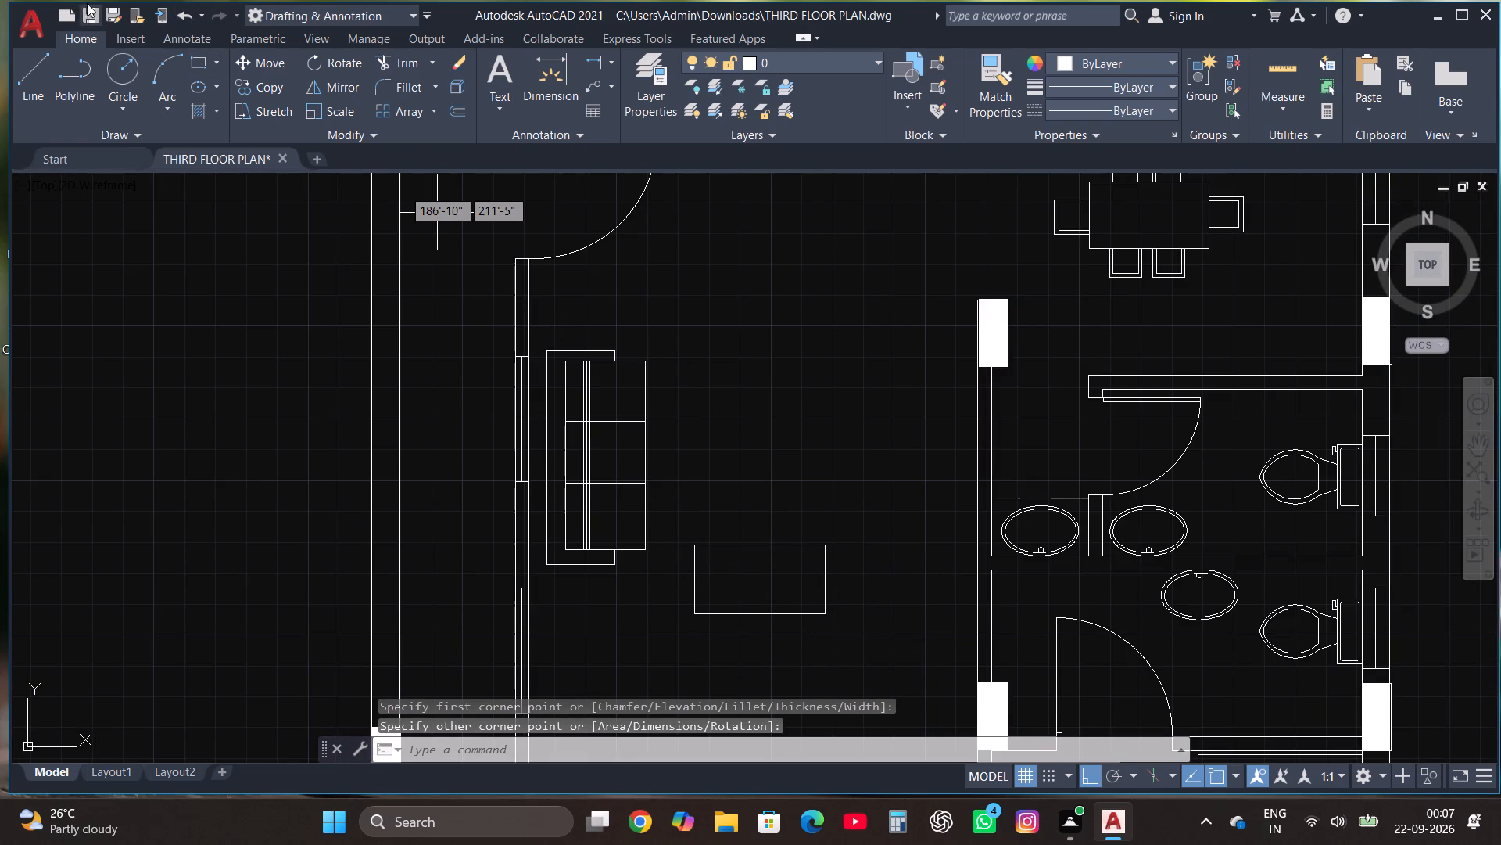
Draw a line outline around the new rectangle's west, south and east sides, about 4'-1" wide and 1'-8" deep, ending inside the rectangle.
click(23, 78)
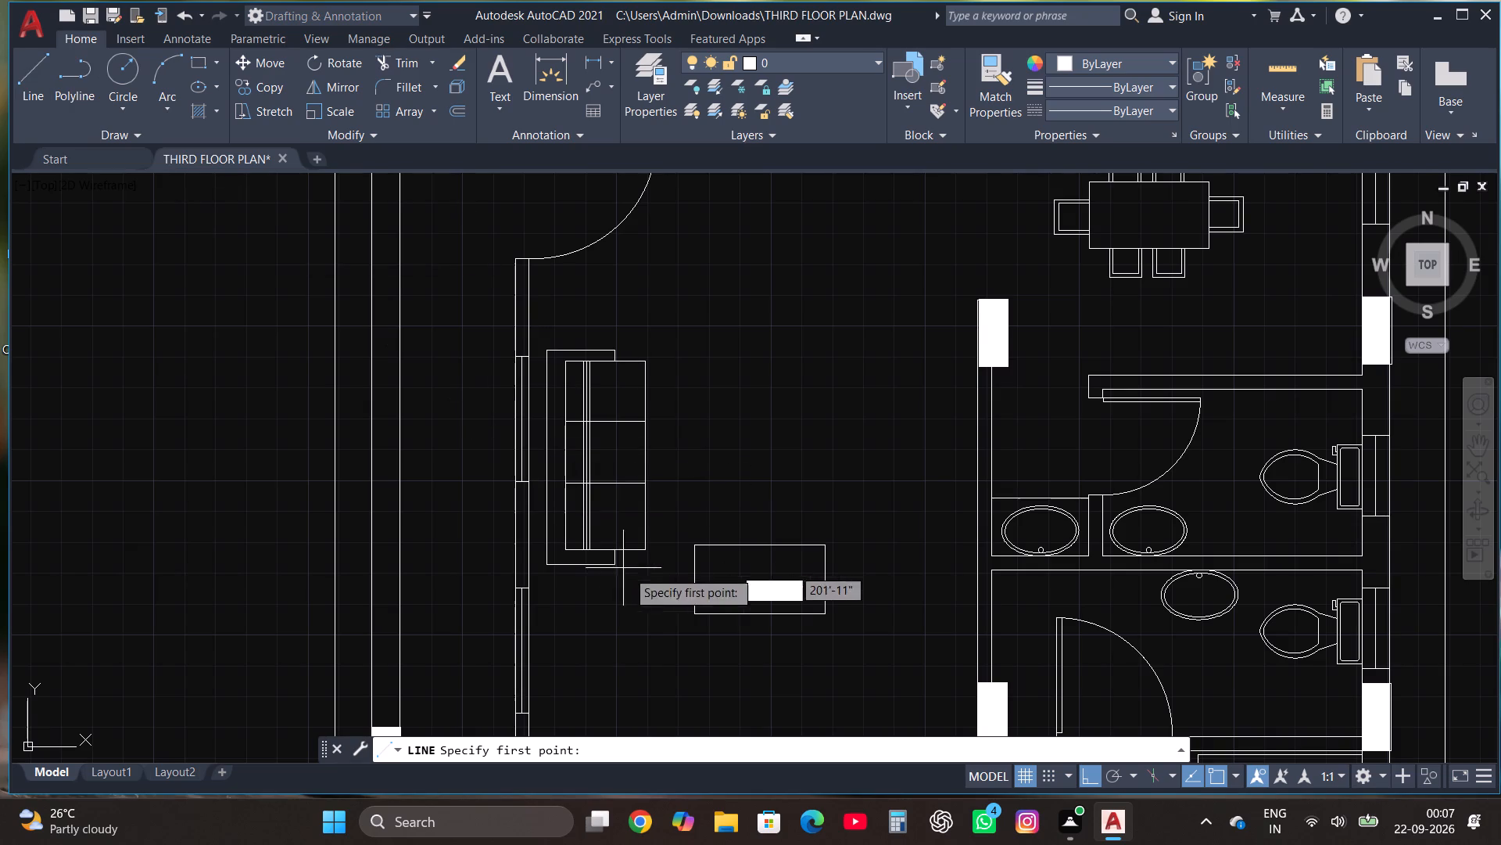
scroll(736, 627, up, 1)
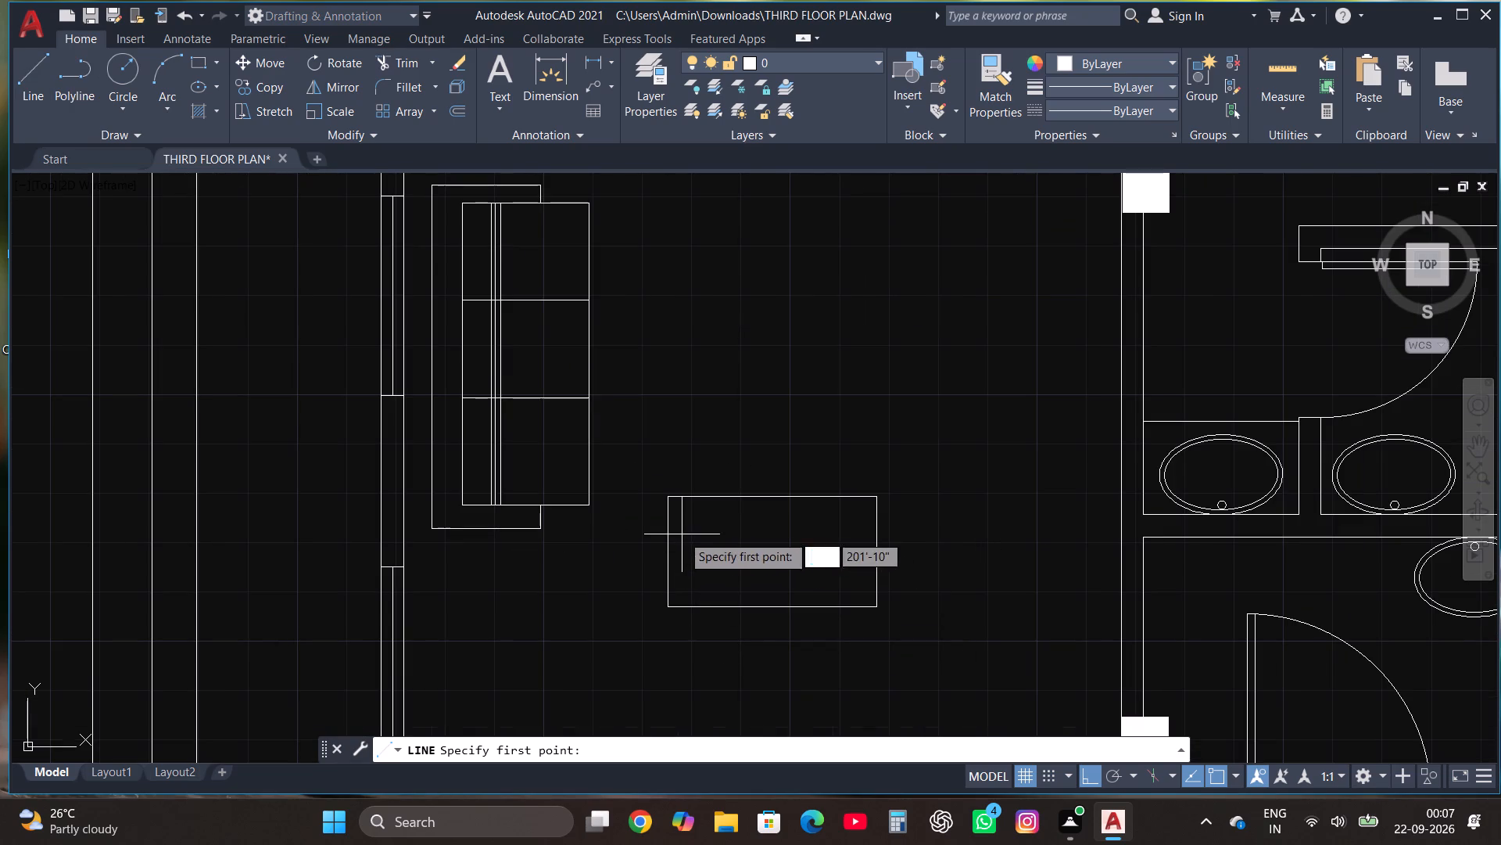
click(671, 527)
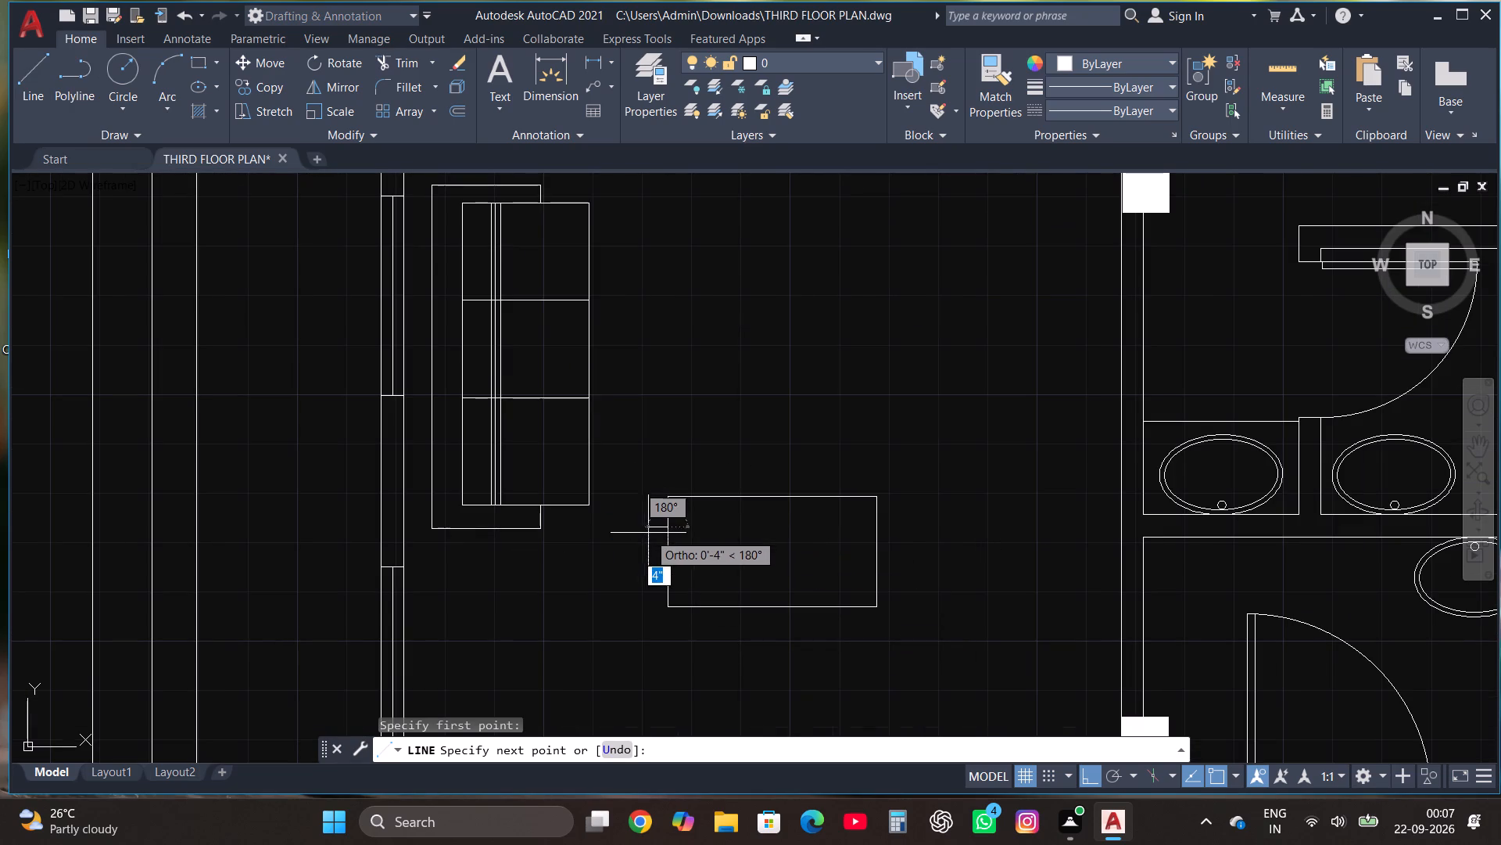
click(651, 534)
scroll(653, 655, up, 1)
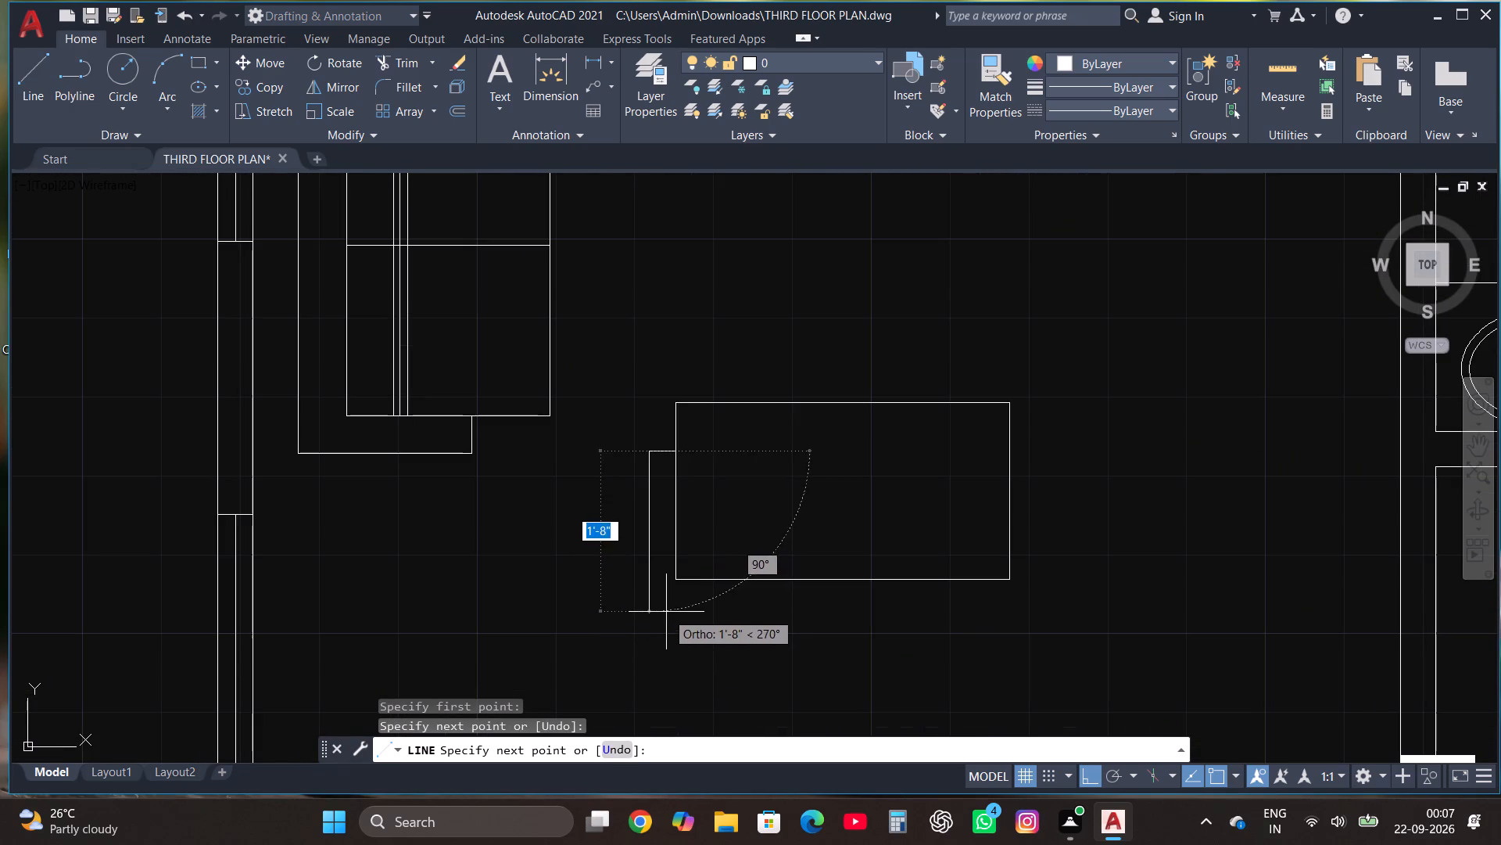
click(666, 612)
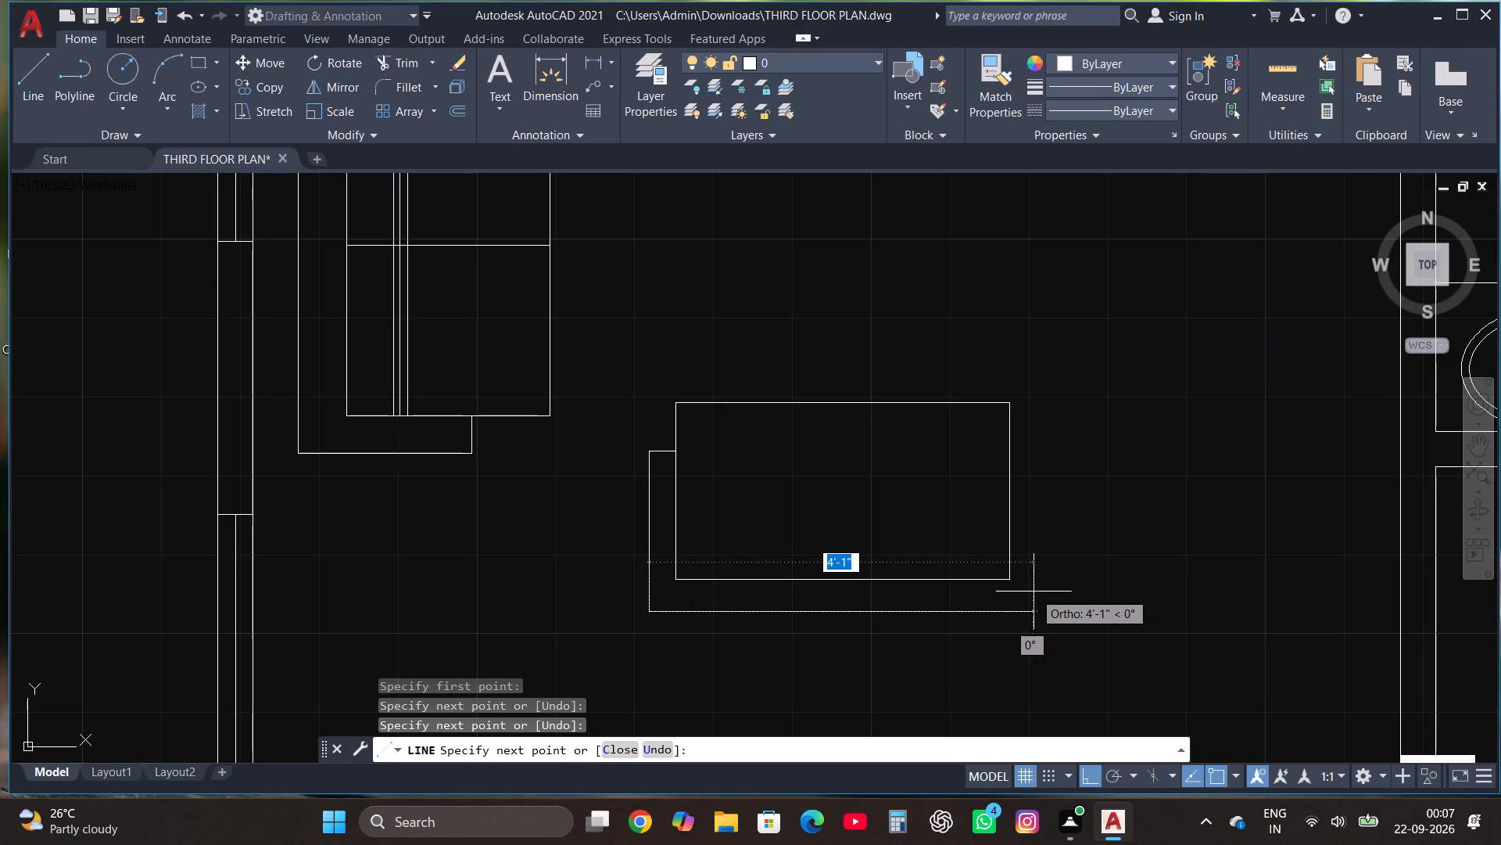
click(1034, 591)
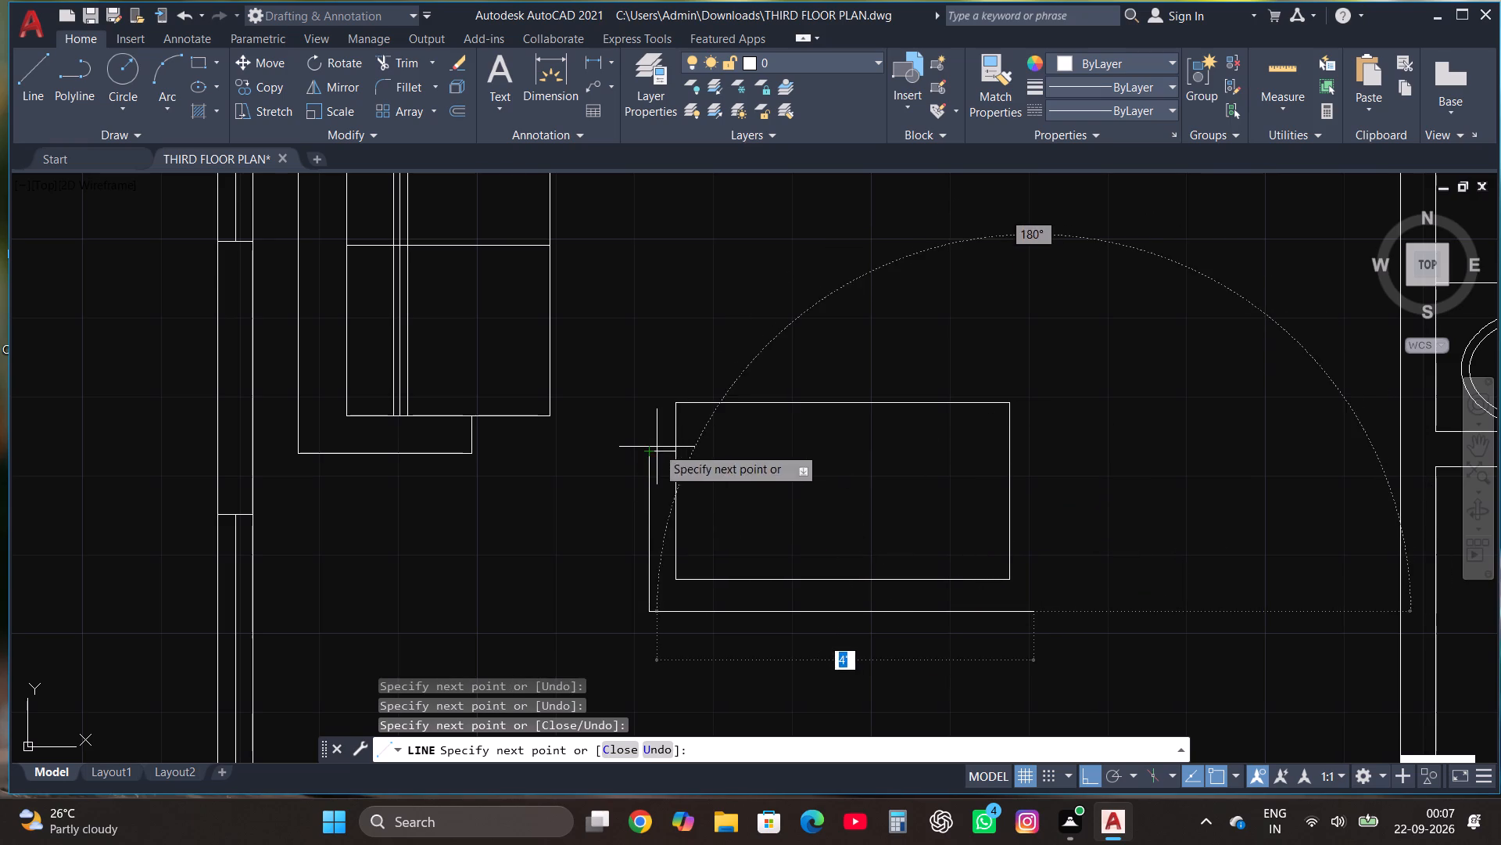
click(968, 451)
click(948, 451)
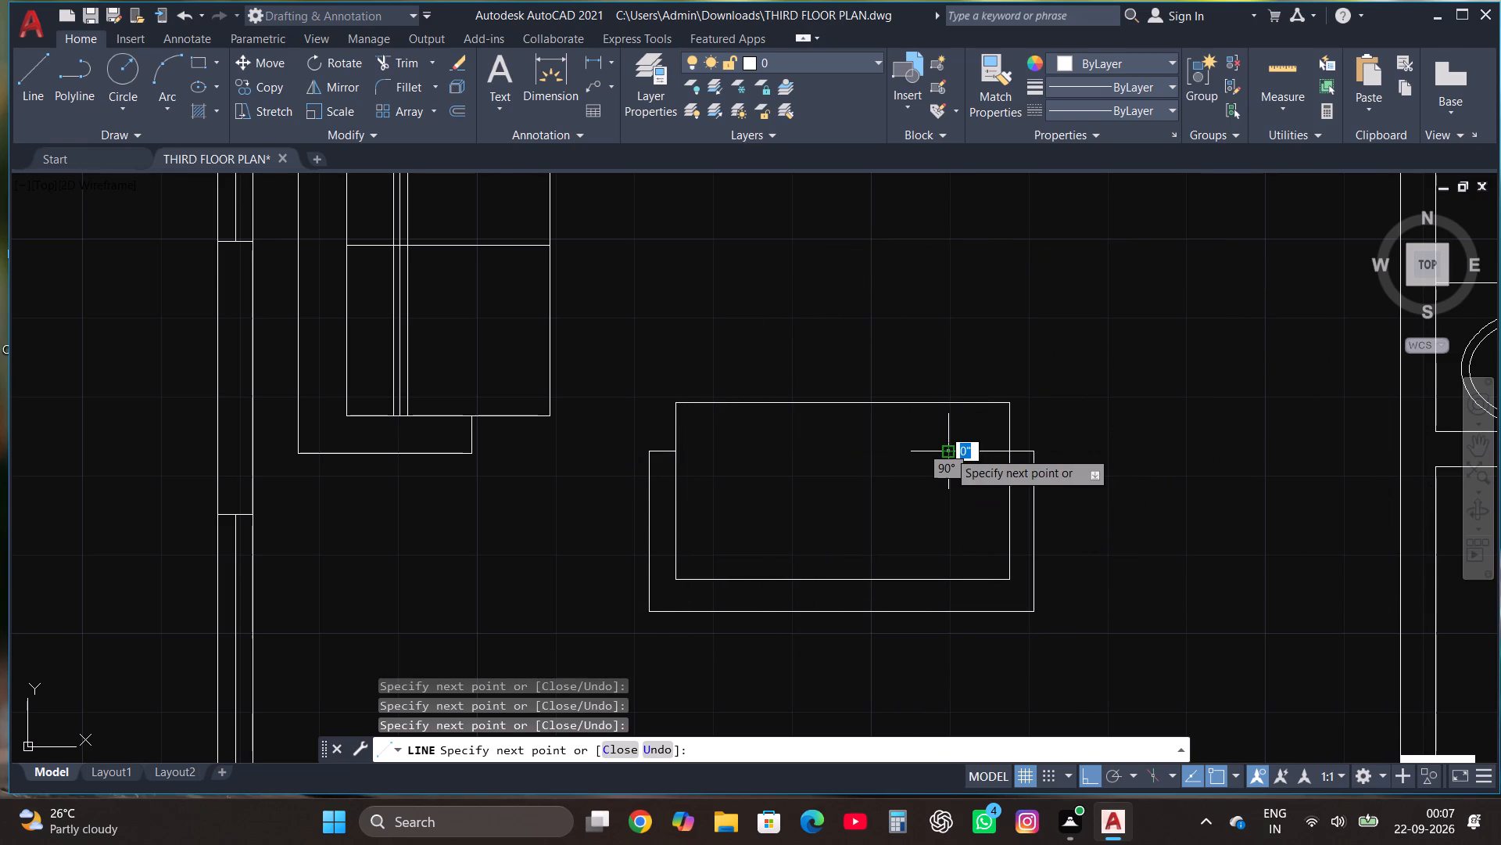
key(grave)
key(Escape)
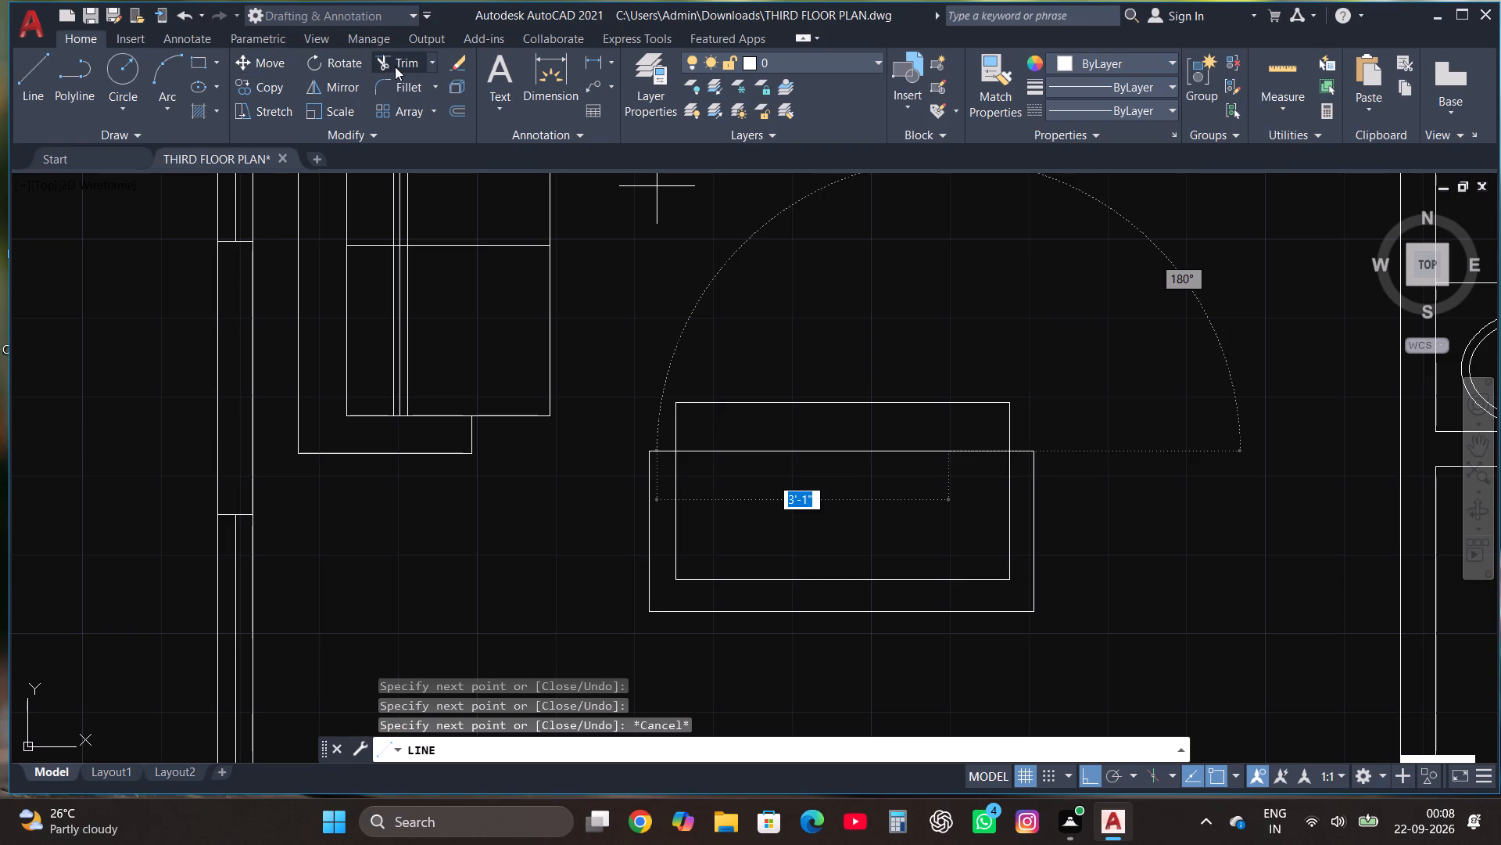
key(Escape)
Trim the end of the outline that projects inside the new rectangle's east edge.
click(396, 63)
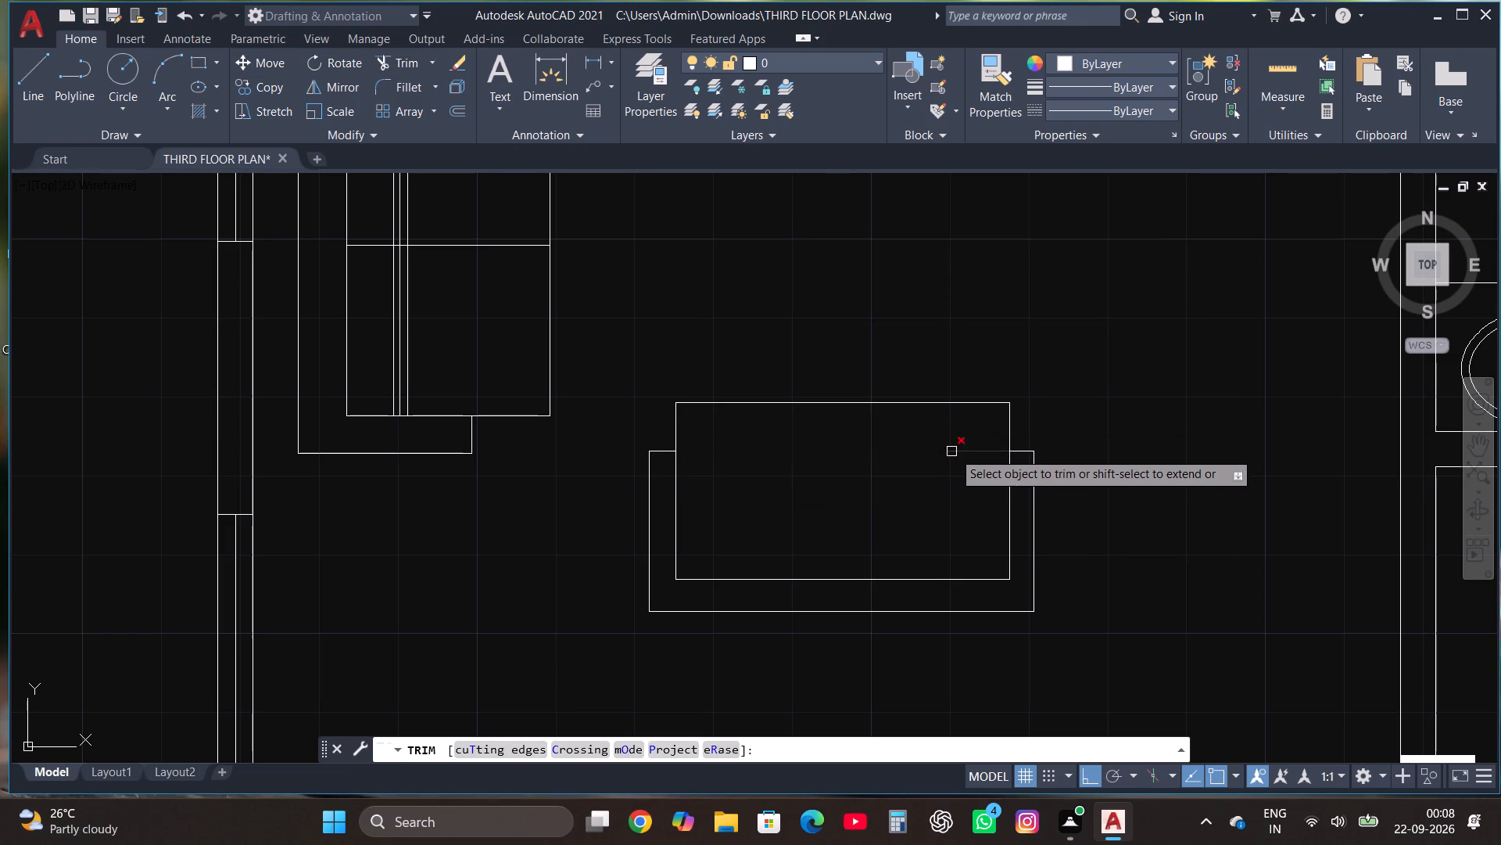
click(953, 451)
key(Escape)
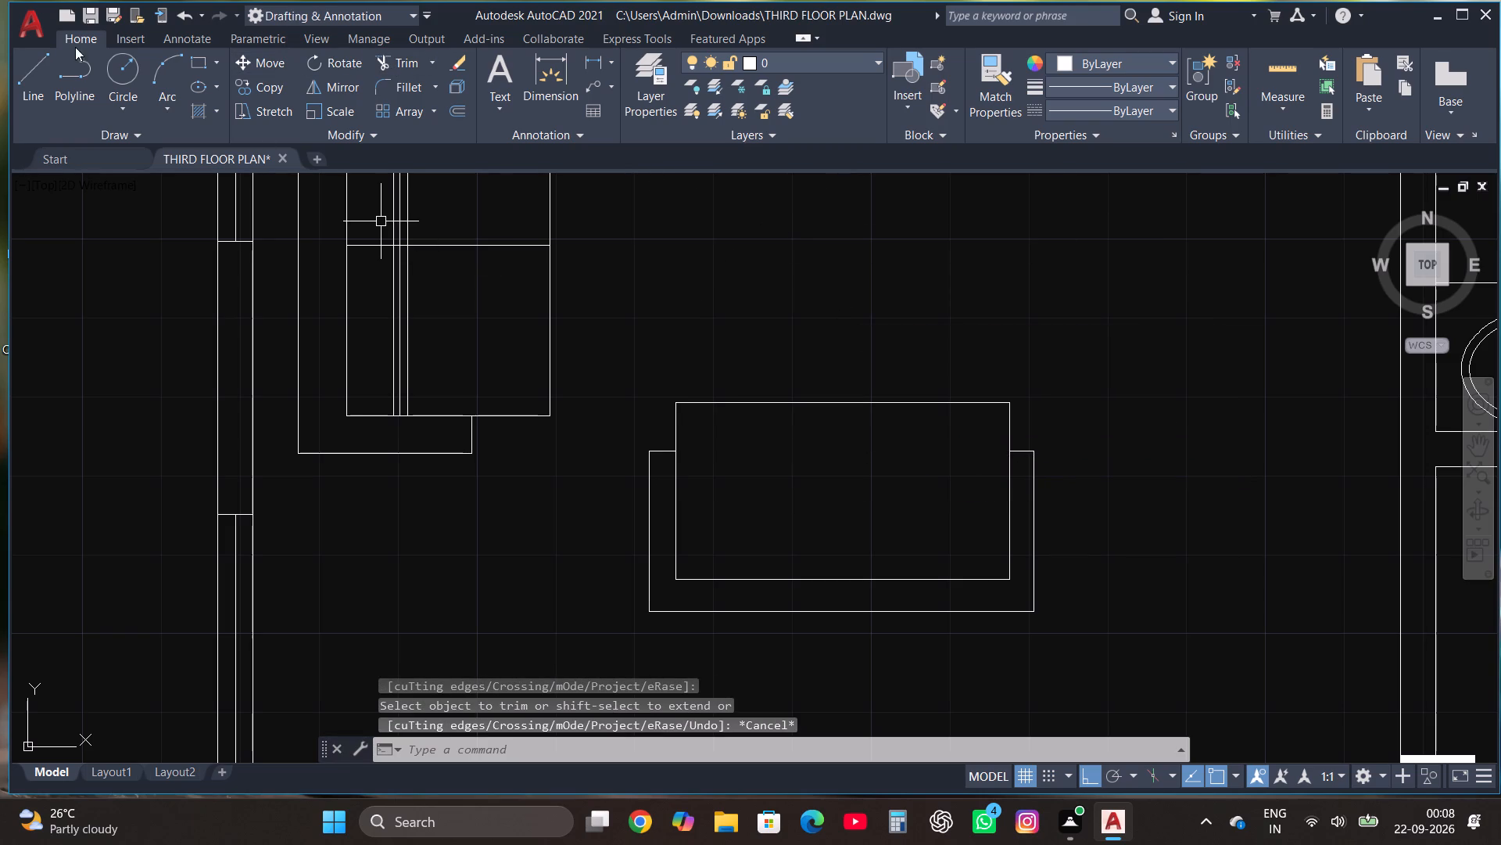
Draw an east-west line through the new rectangle near its south side, from the west edge to just past the east edge.
click(39, 57)
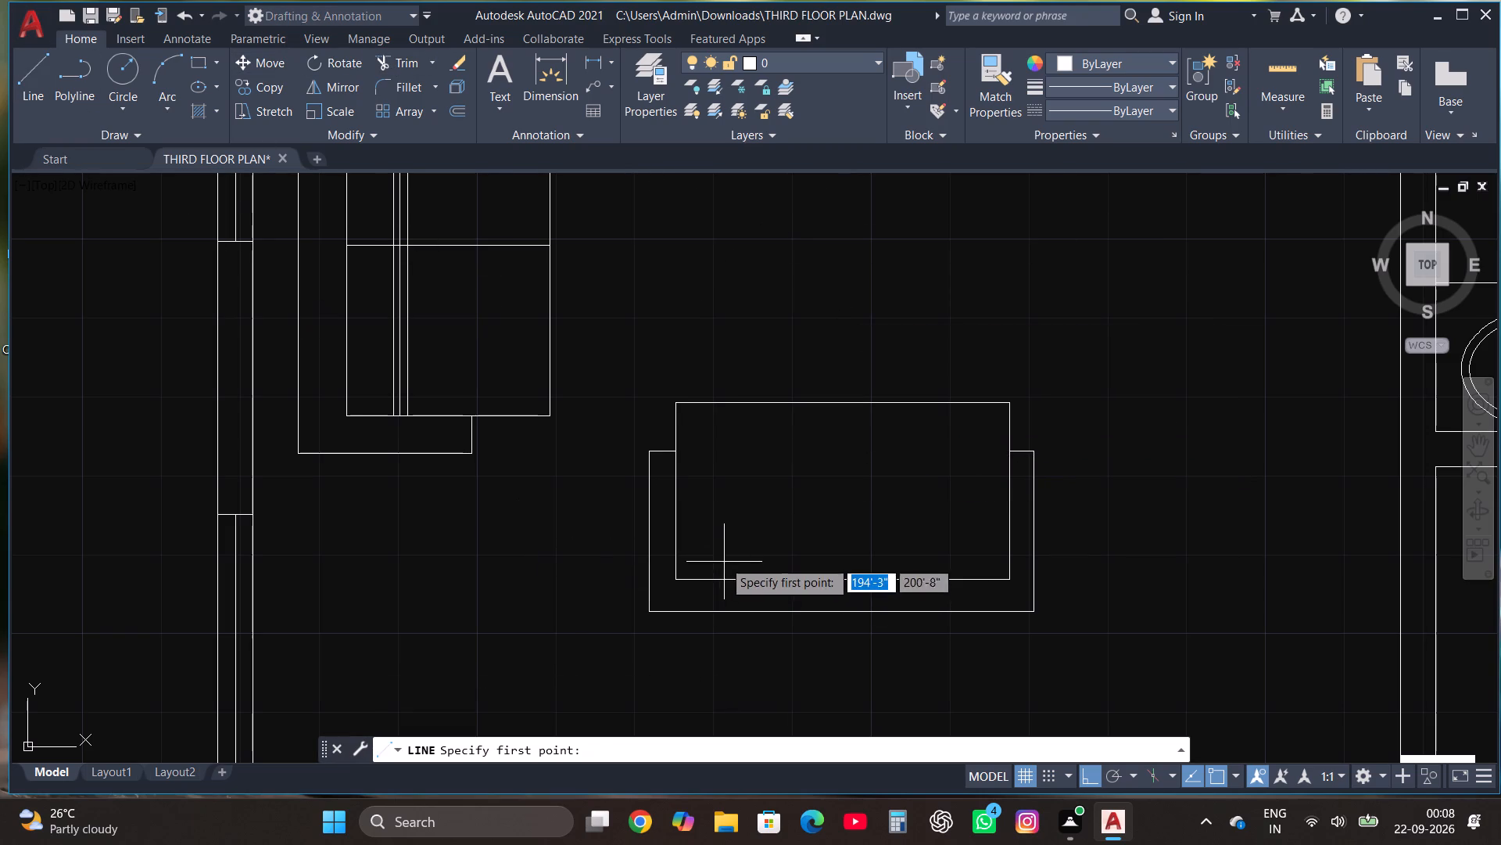
click(675, 527)
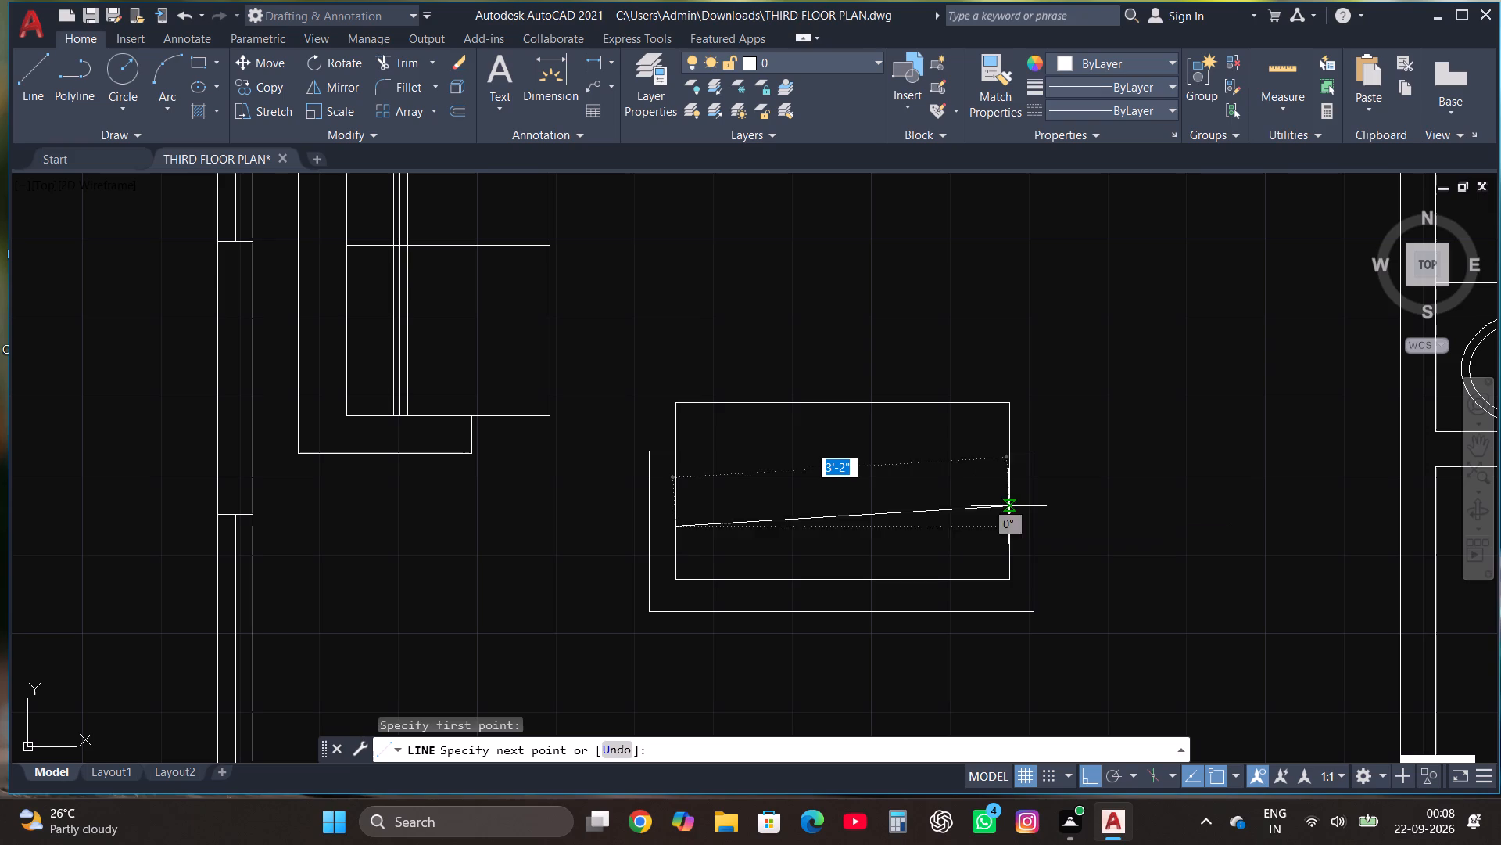
click(1026, 517)
key(Escape)
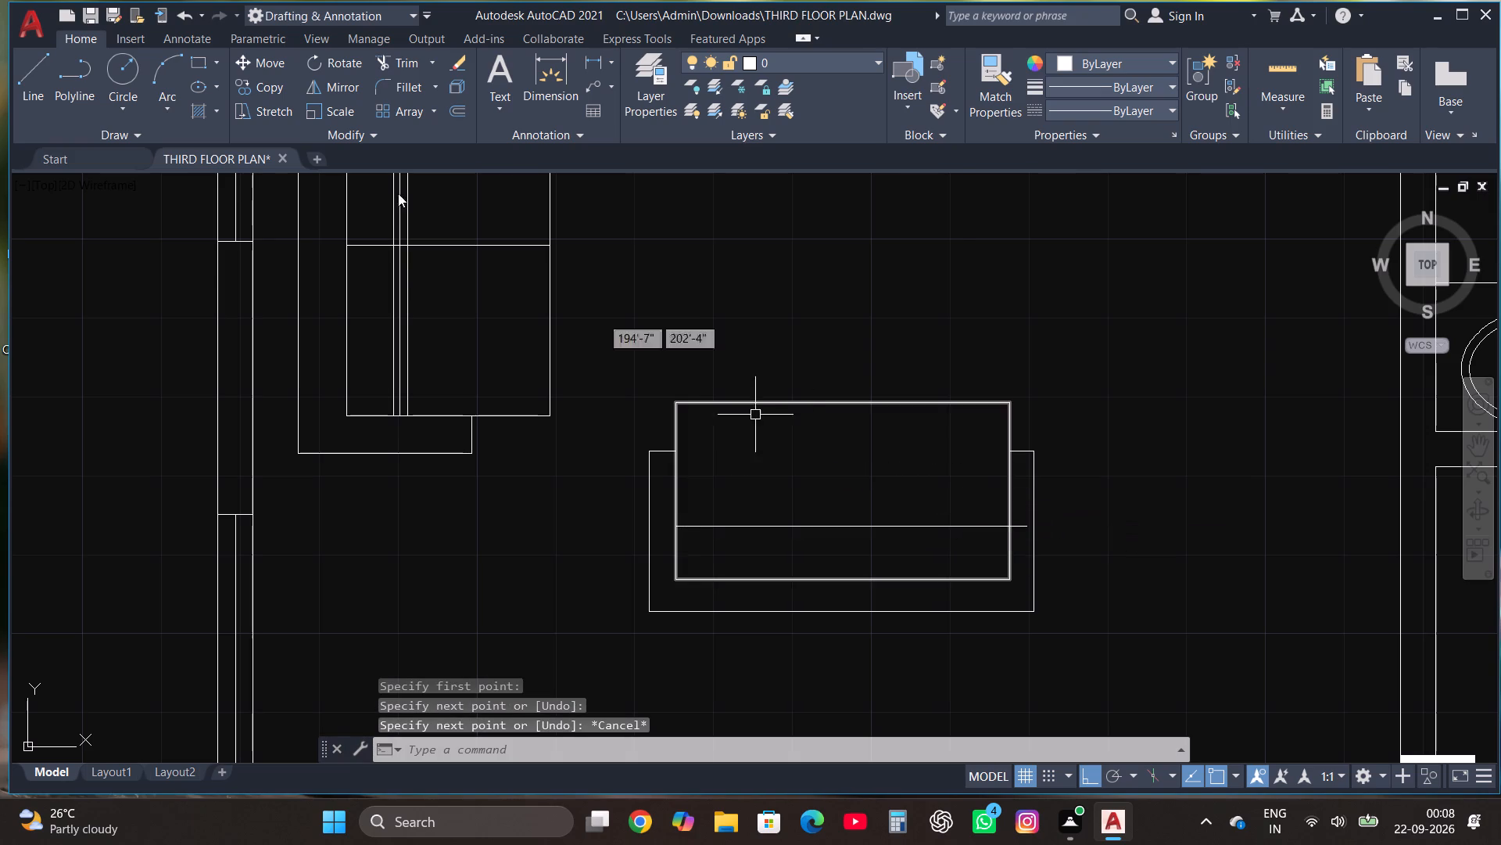
Trim the end of the new east-west line that extends past the rectangle's east edge.
click(405, 73)
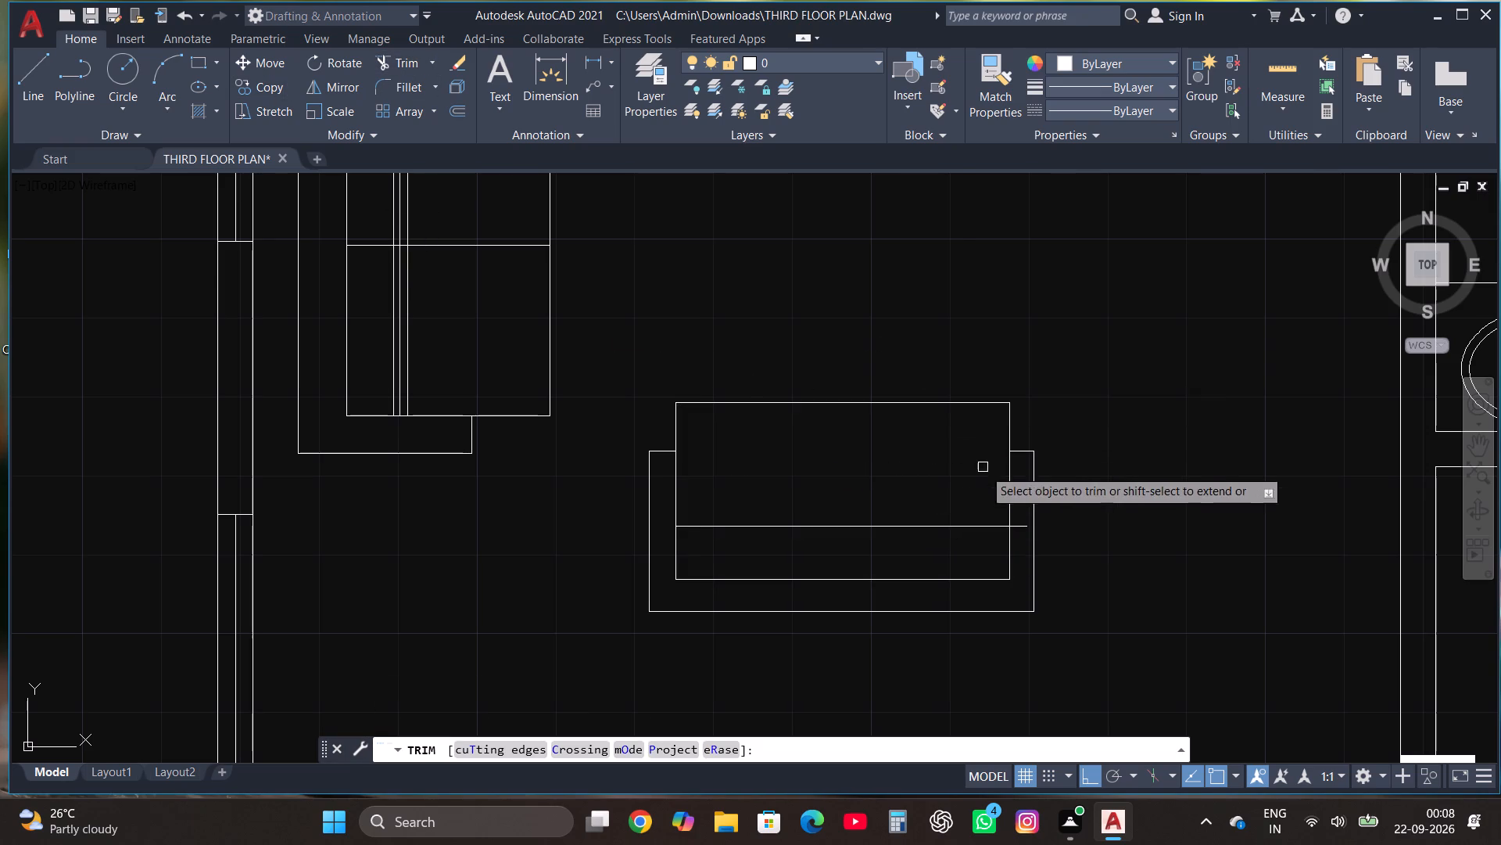
click(1018, 528)
key(Escape)
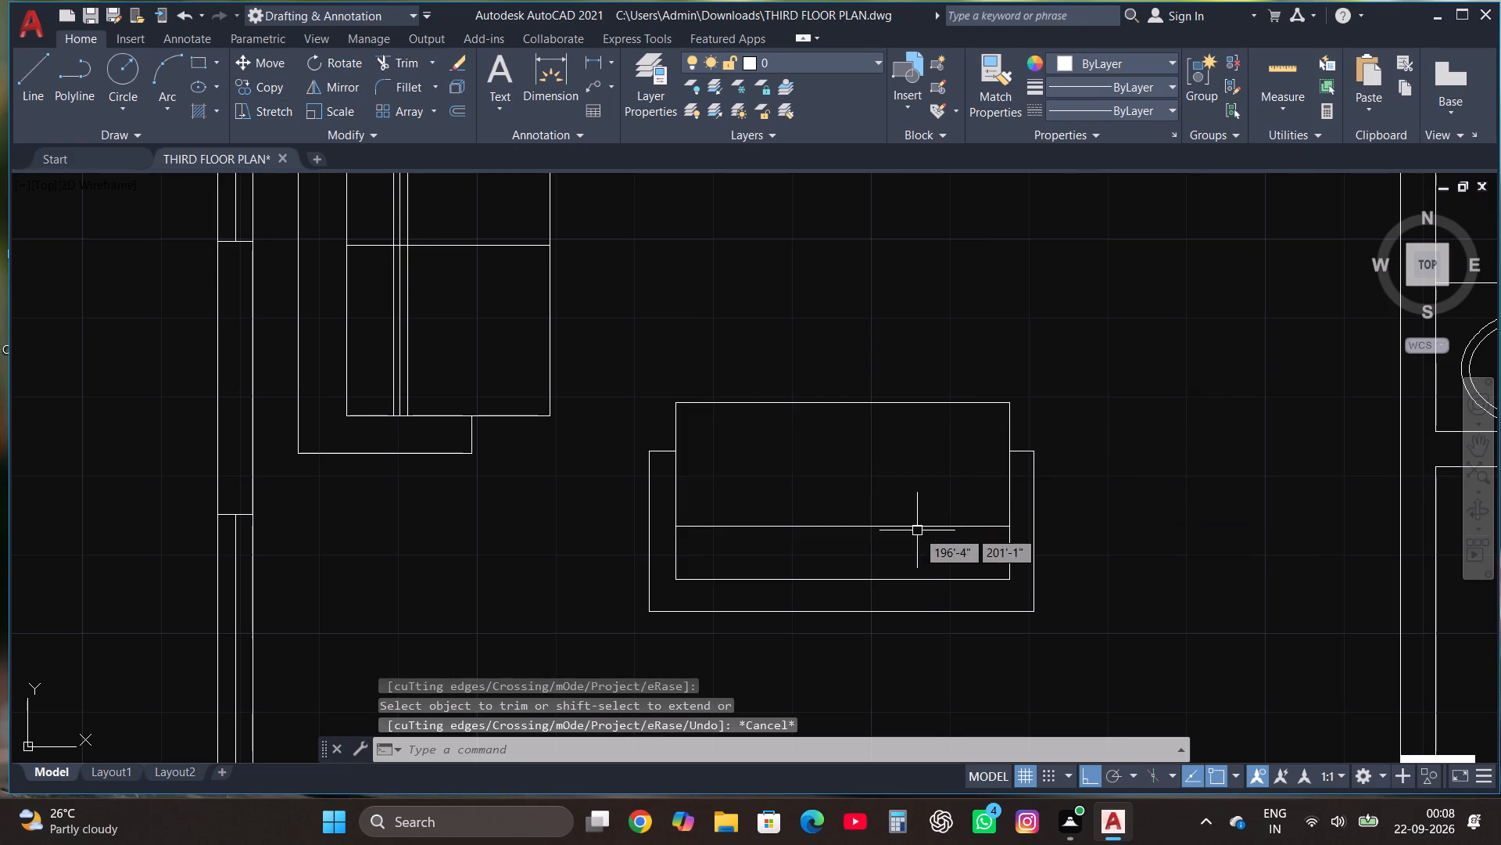
Copy the new sofa's inner east-west line twice toward the north at close spacing, the first copy about 1" away.
click(917, 530)
click(264, 88)
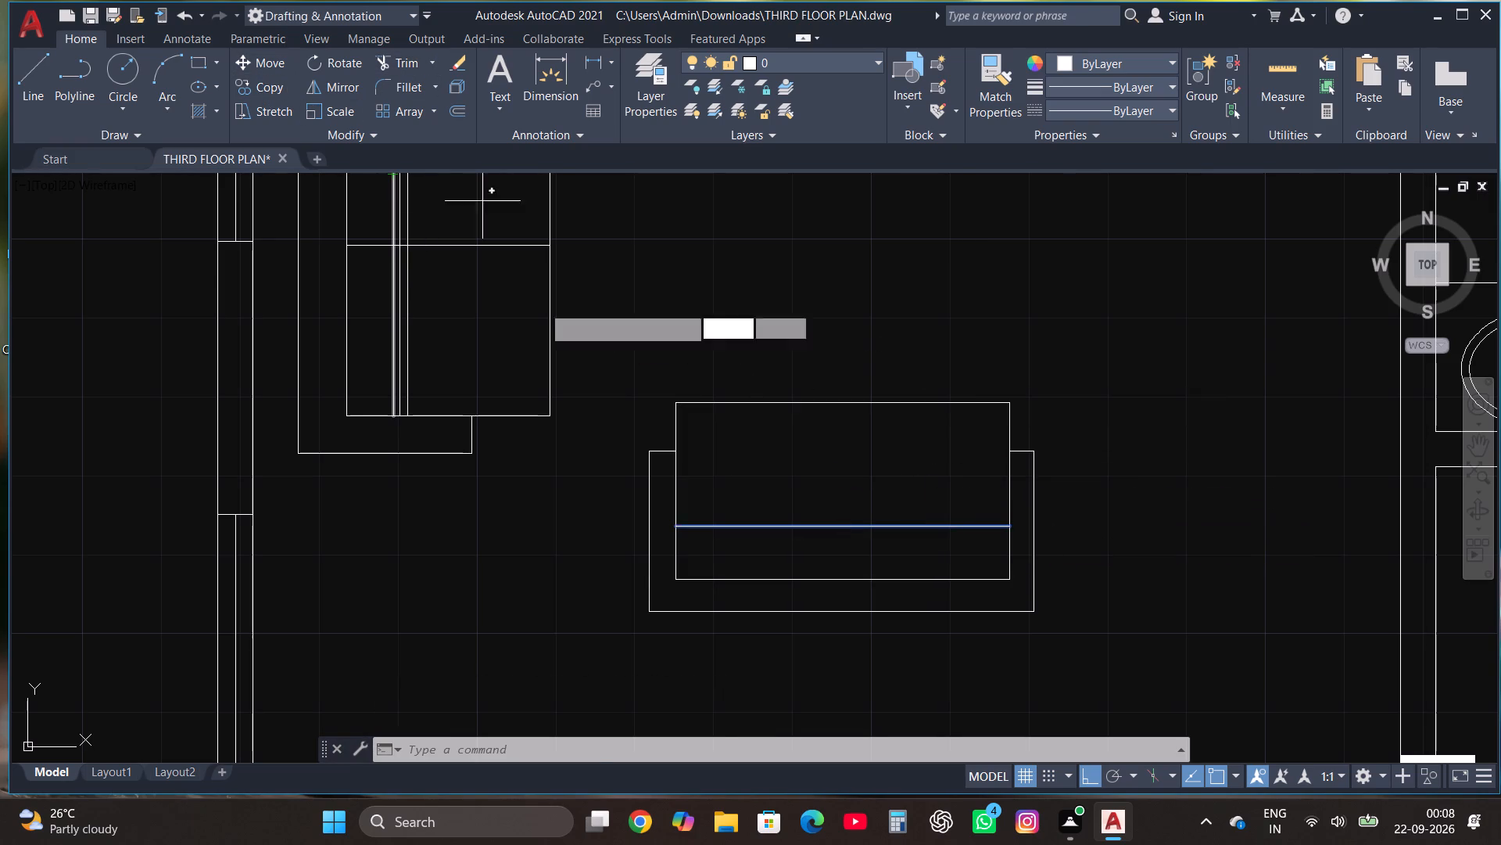
click(747, 748)
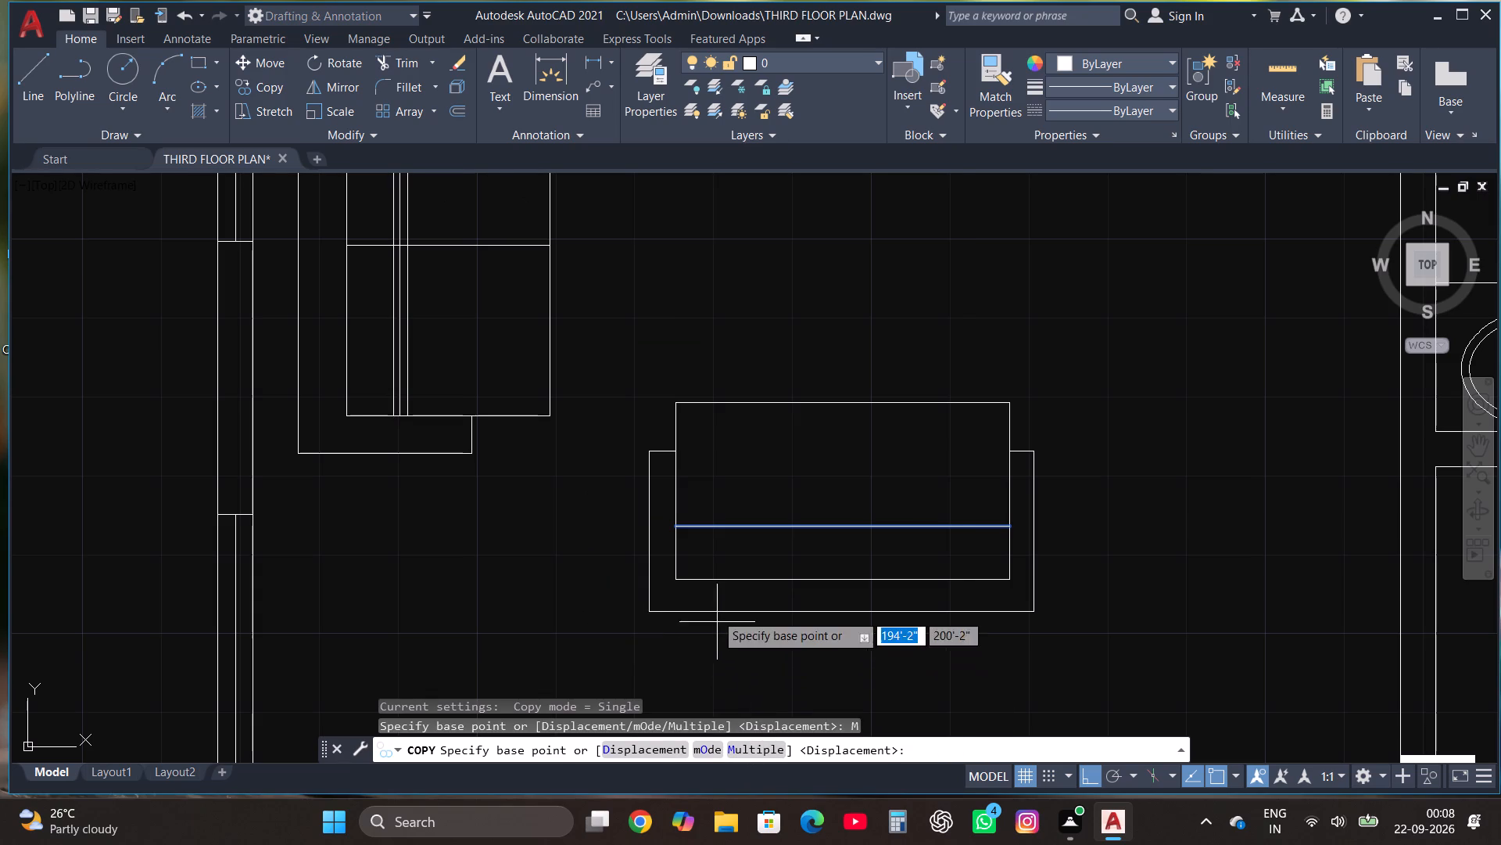
scroll(689, 558, up, 2)
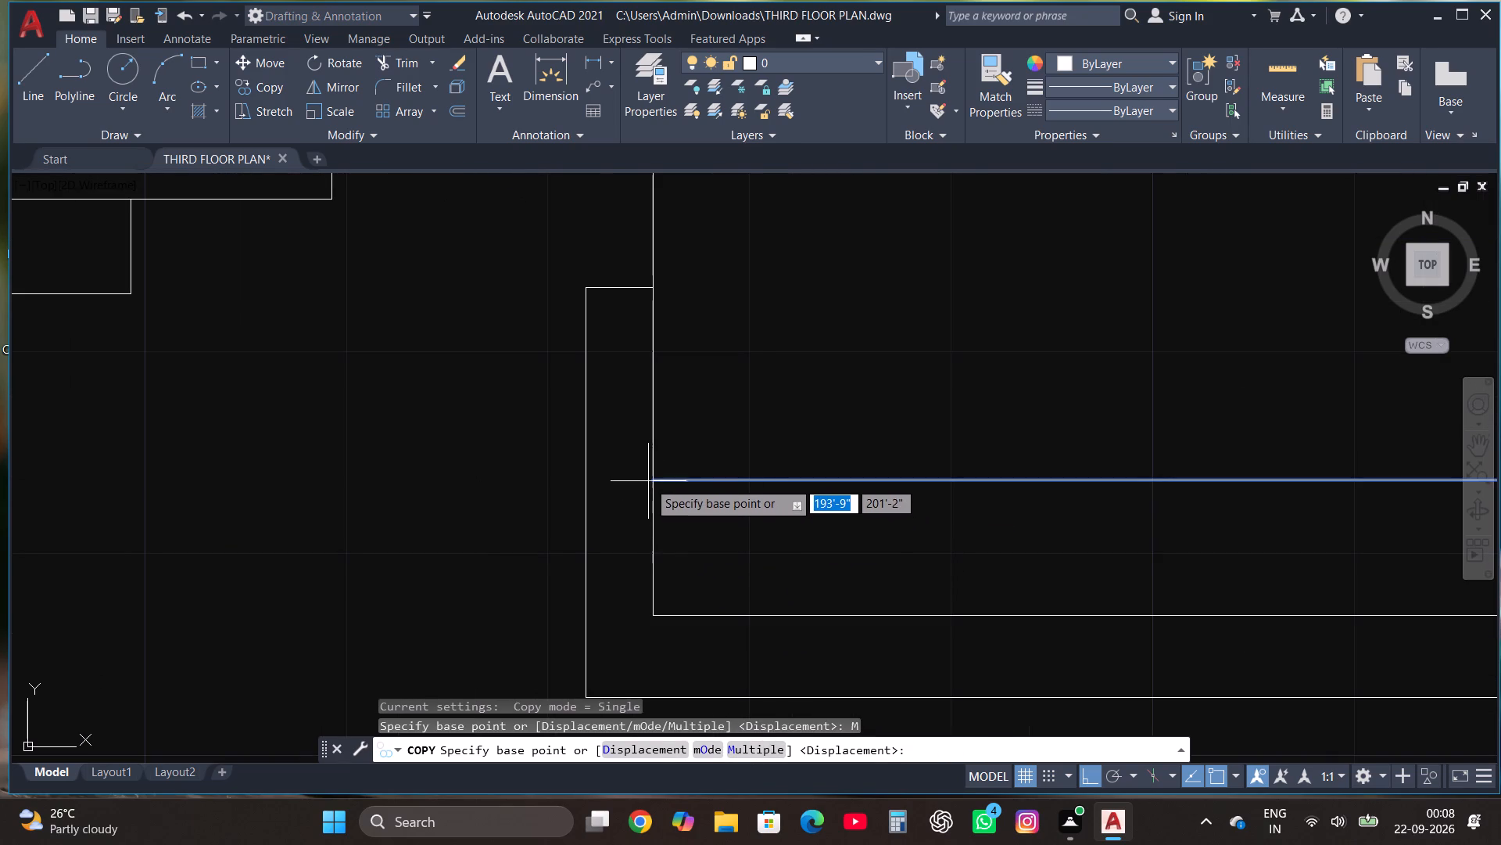
click(651, 478)
click(654, 463)
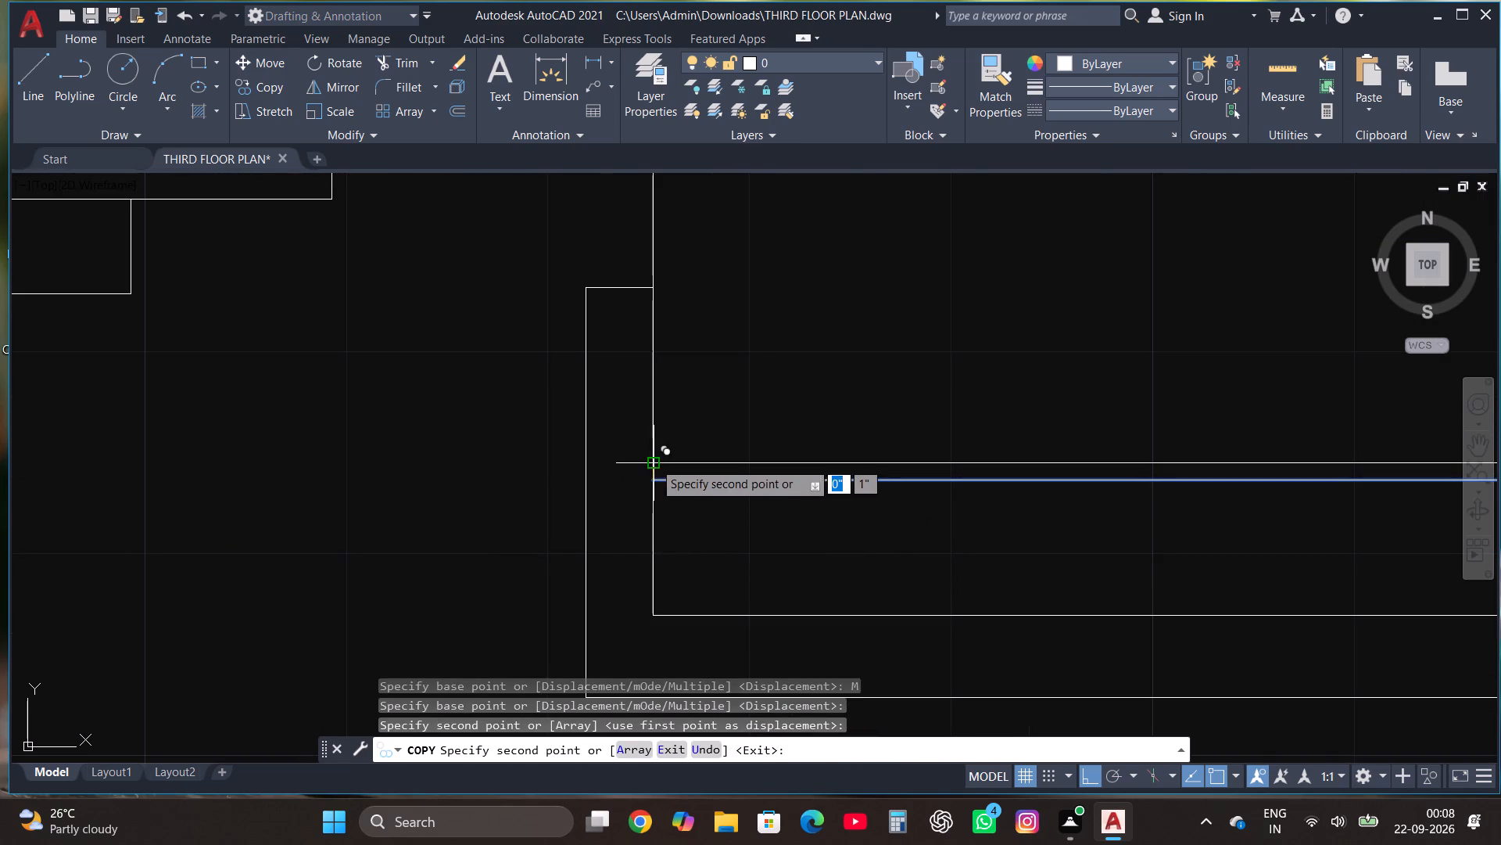
click(657, 442)
scroll(612, 524, down, 2)
key(Escape)
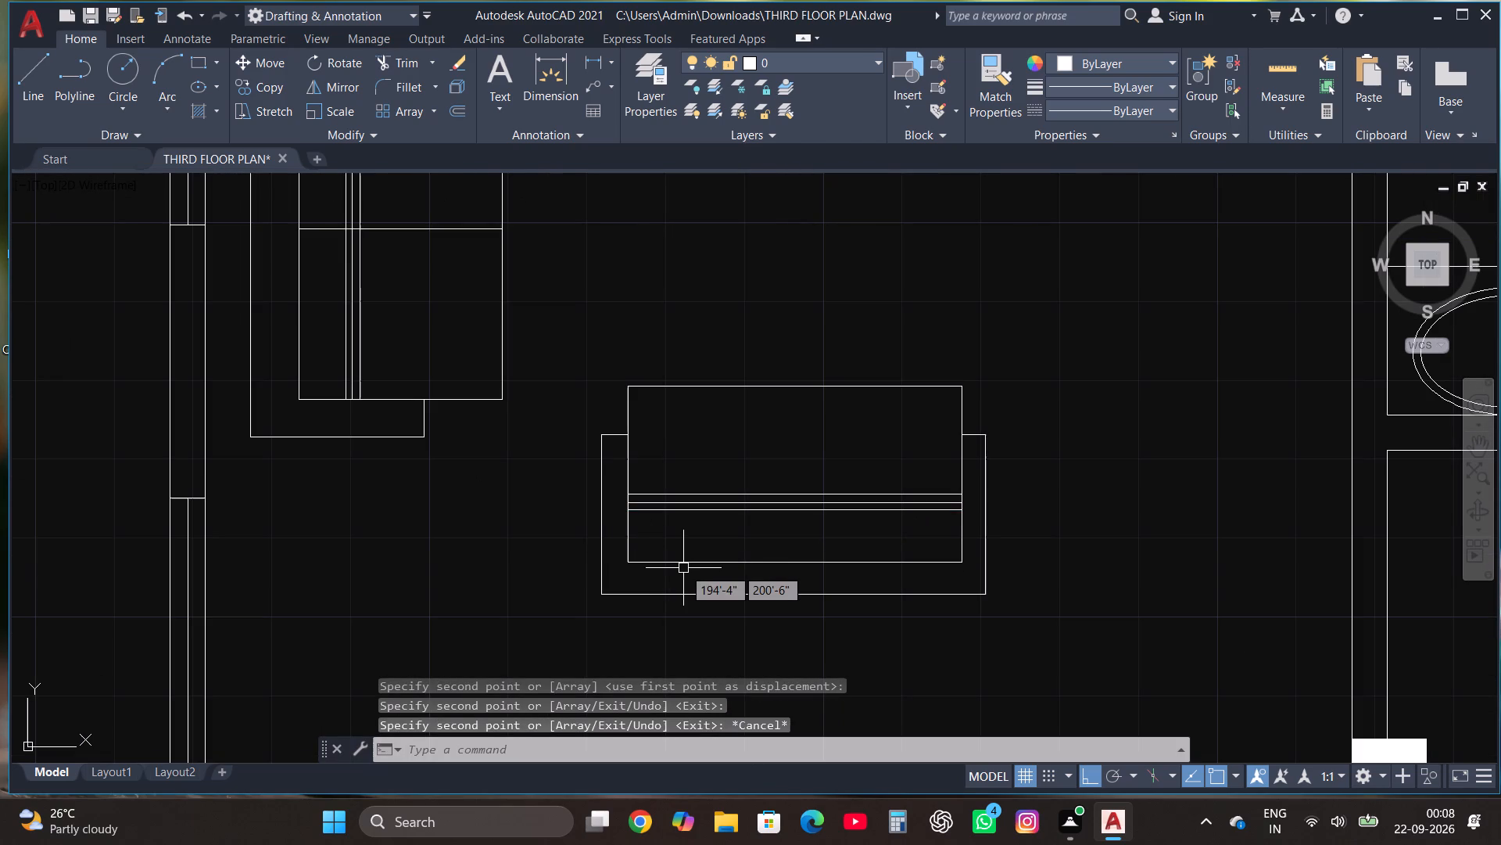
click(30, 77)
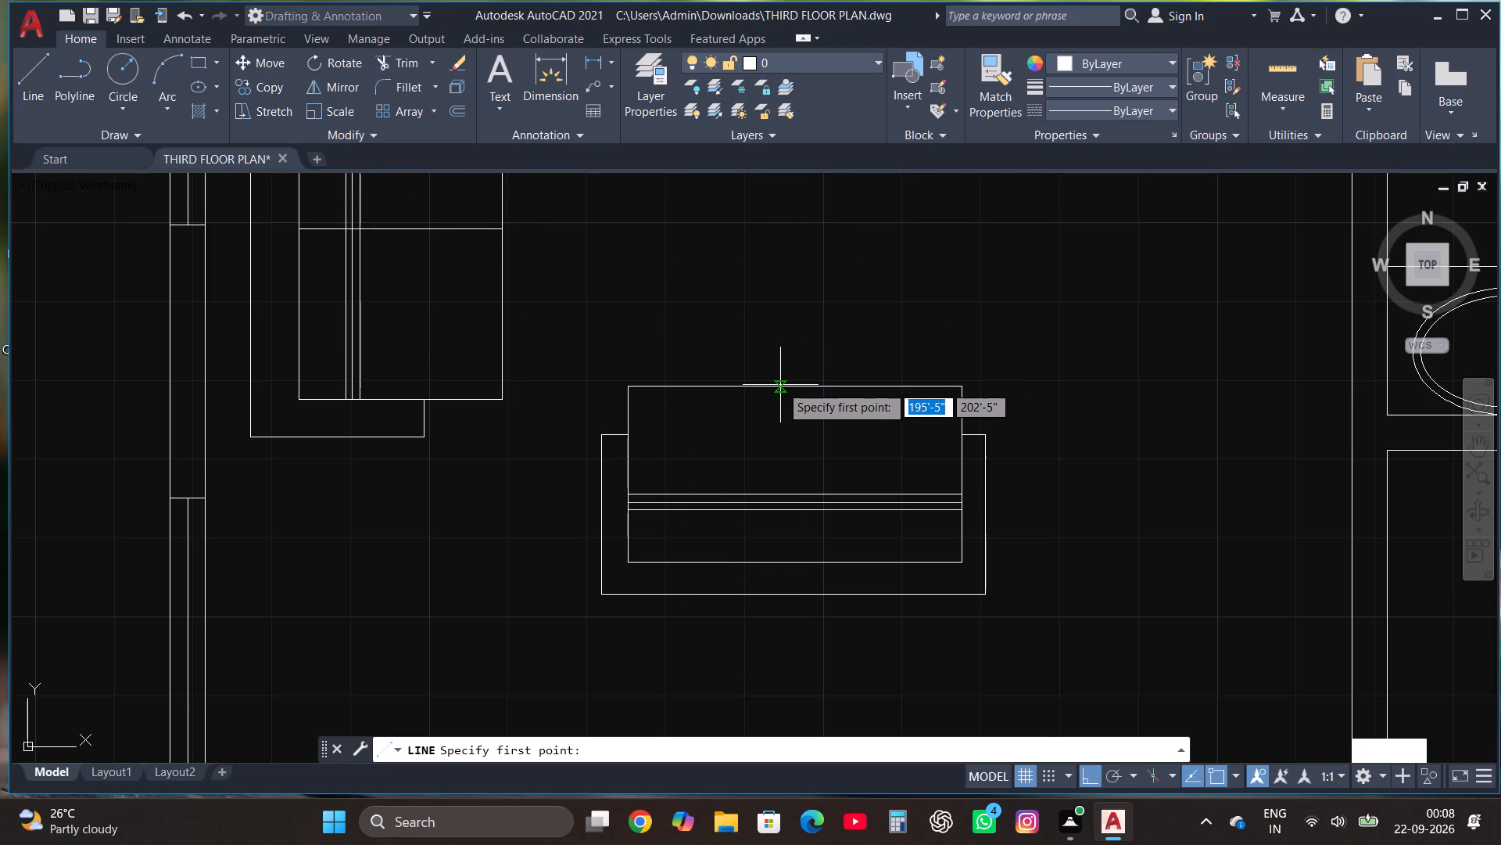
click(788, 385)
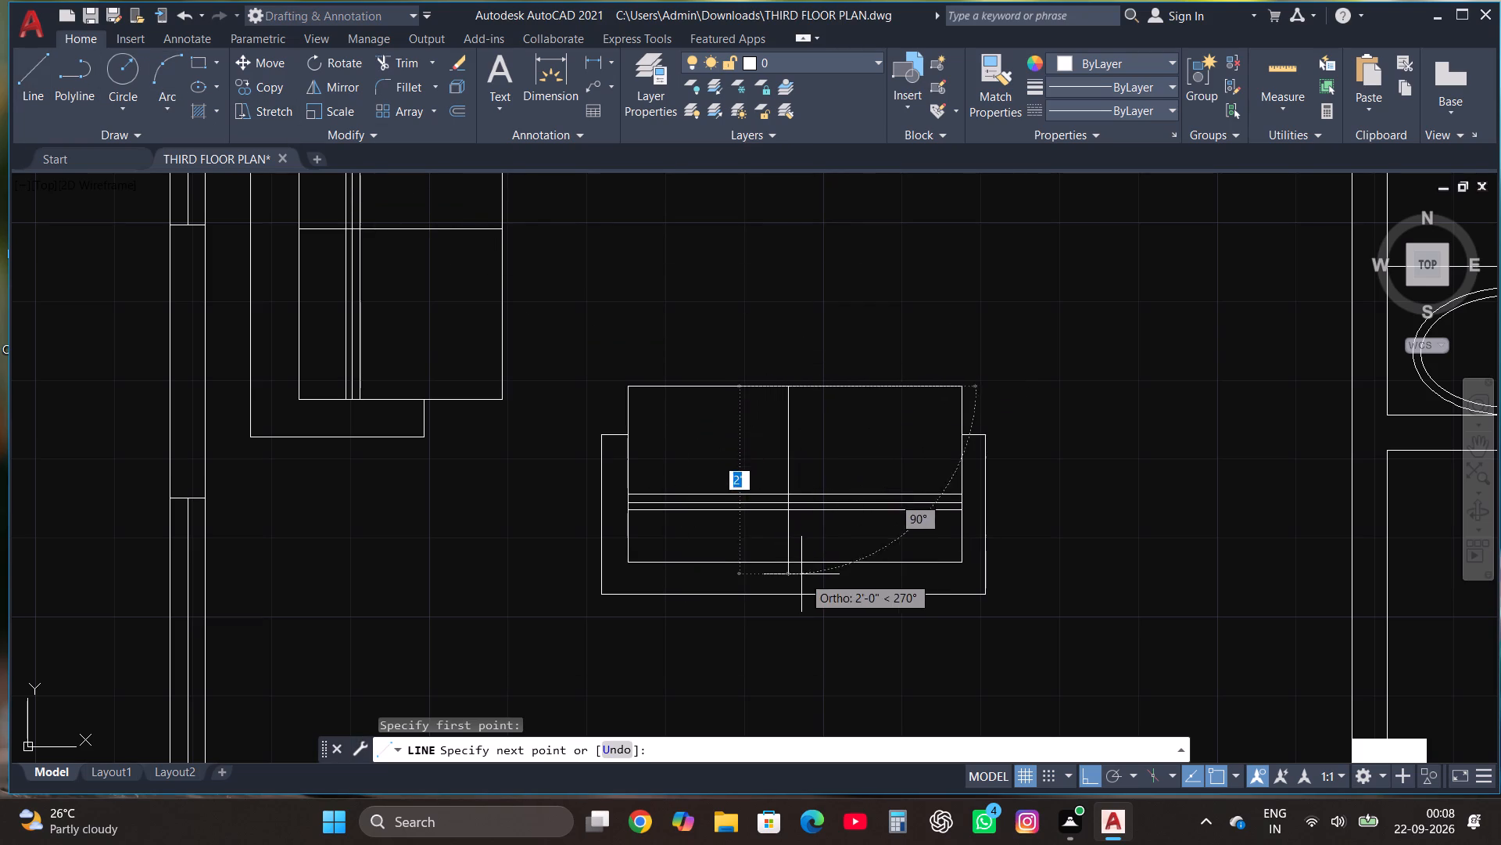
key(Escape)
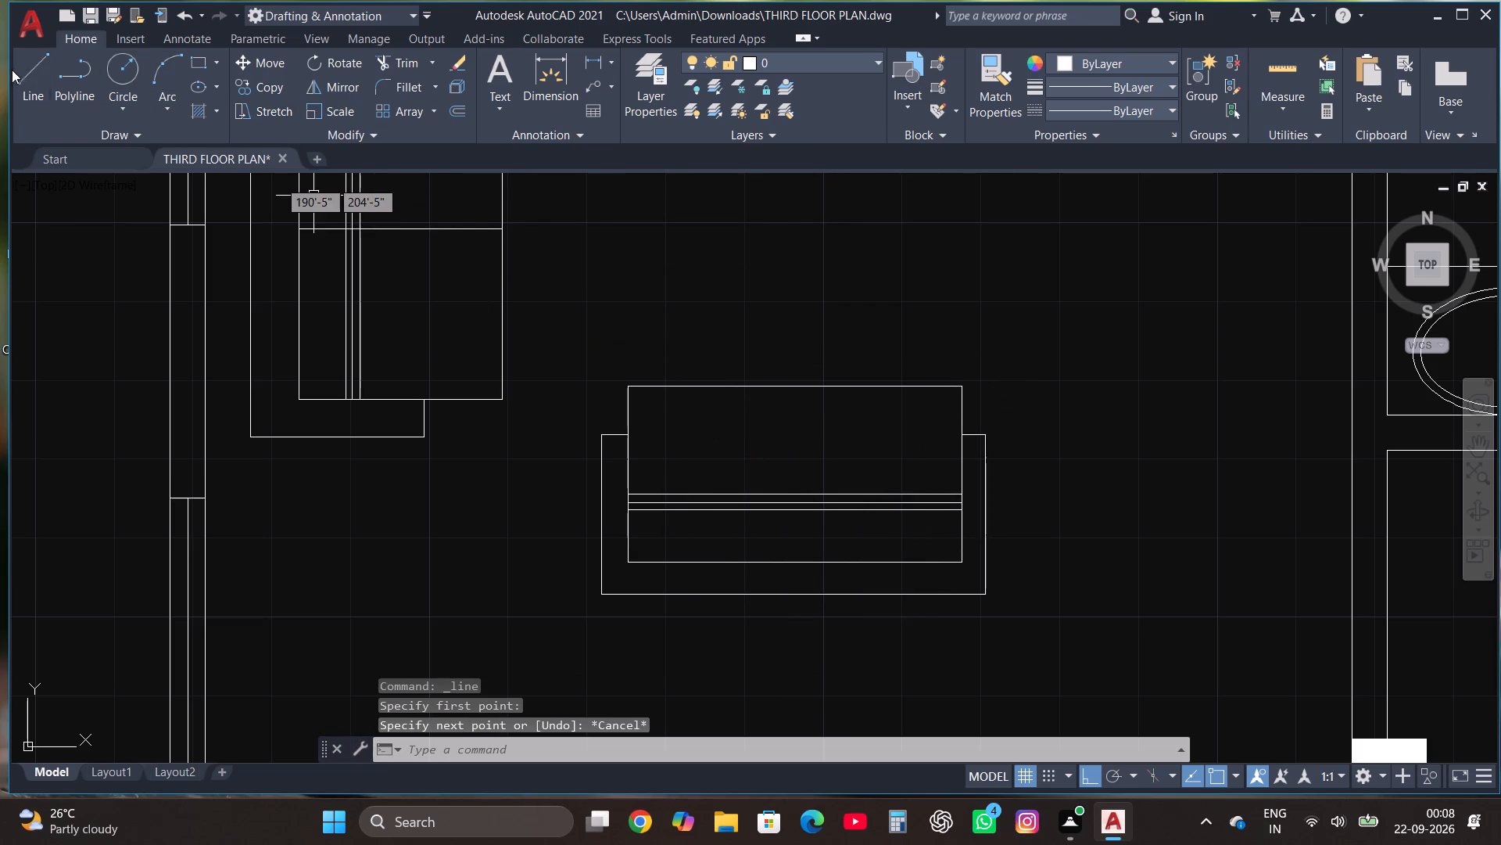
Divide the new sofa into two seats with a north-south line from its north edge's midpoint, trimming the end past the rectangle's south edge.
click(17, 76)
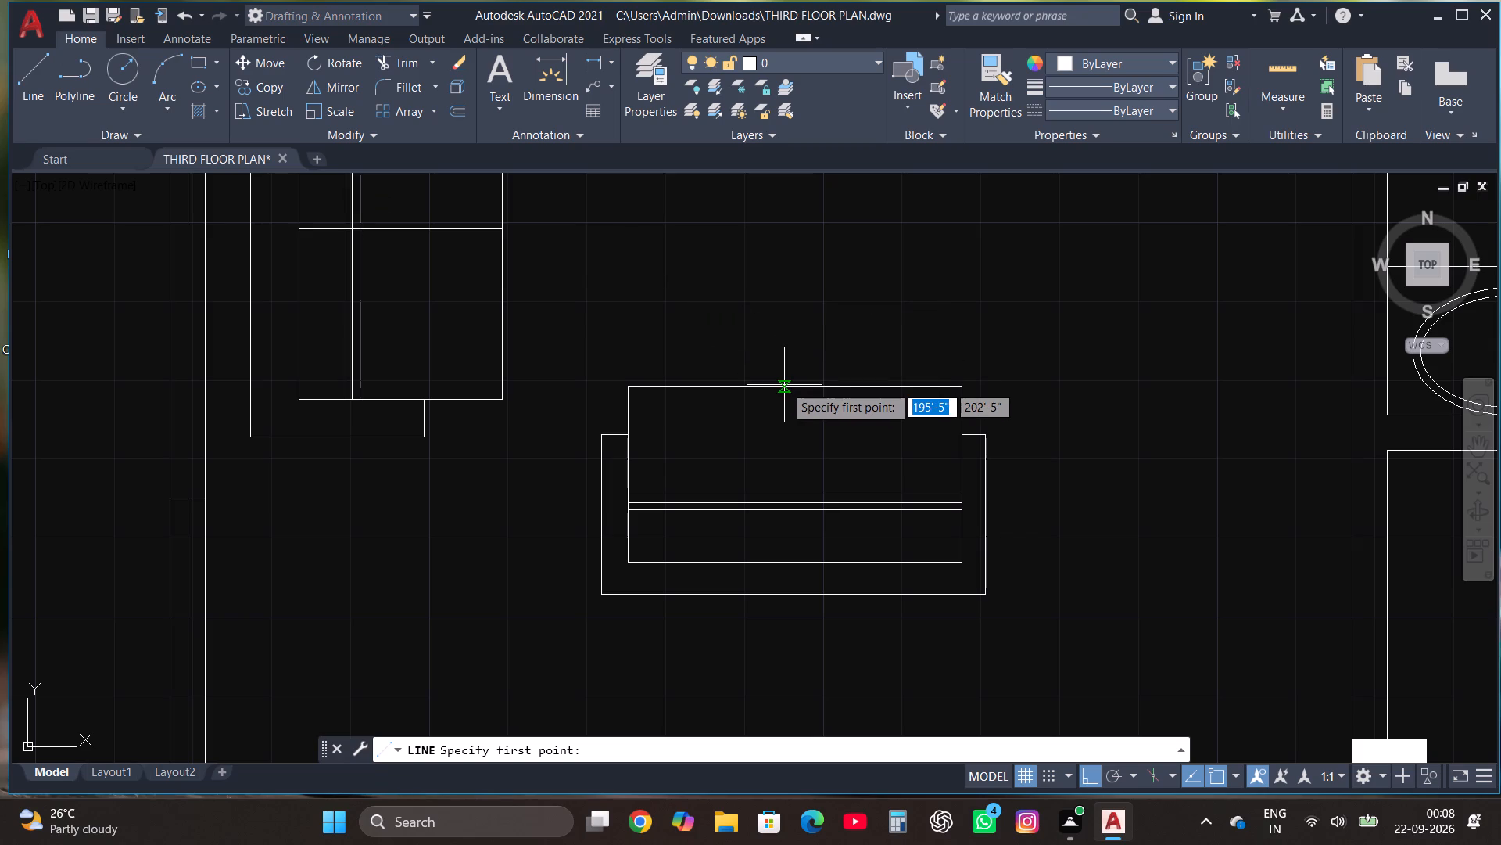
click(793, 387)
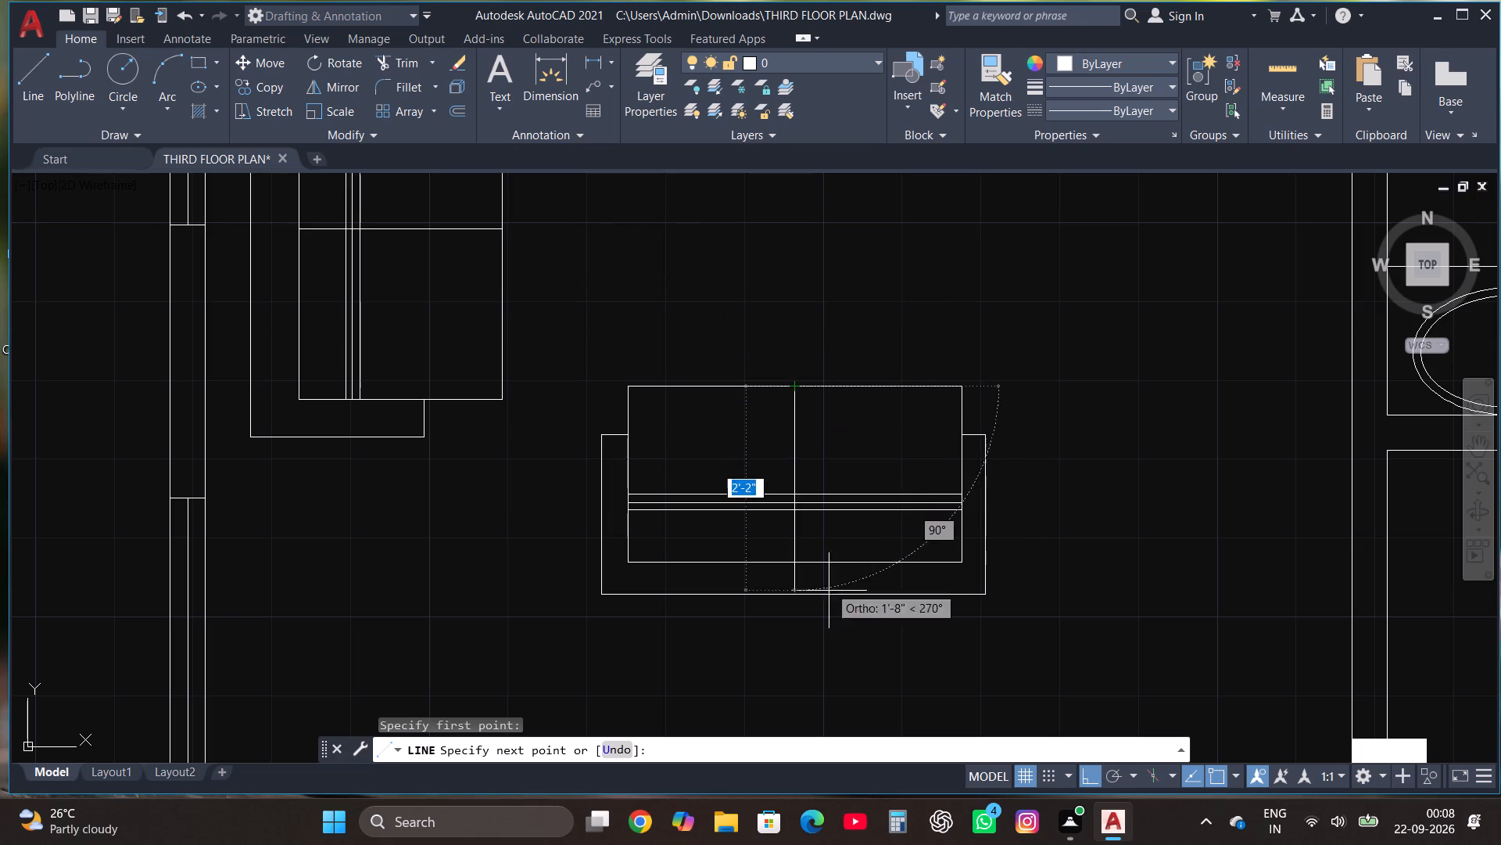
scroll(829, 597, up, 2)
click(757, 566)
key(Escape)
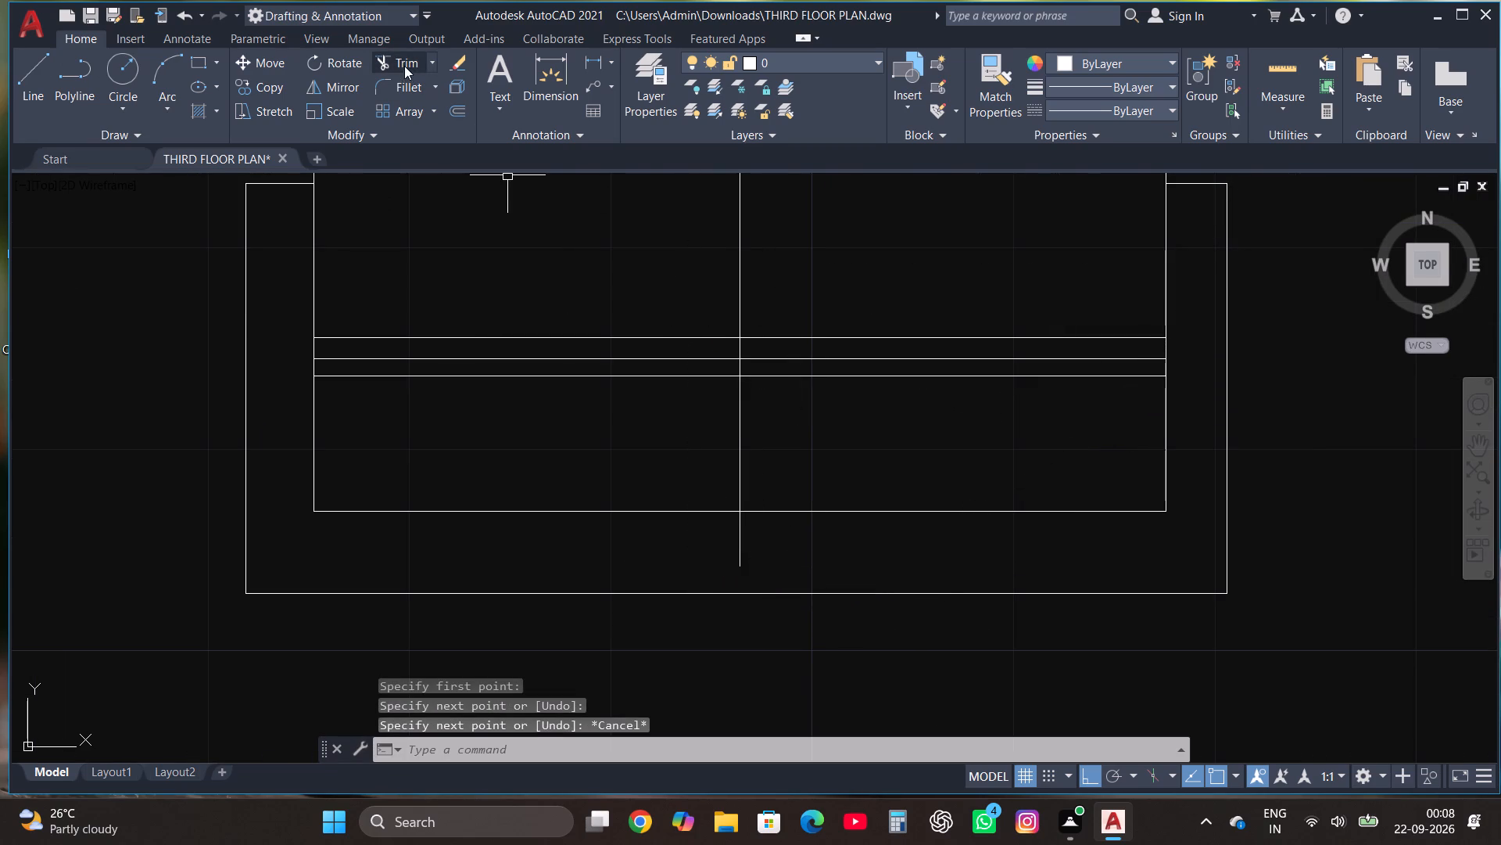
click(404, 66)
click(739, 535)
key(Escape)
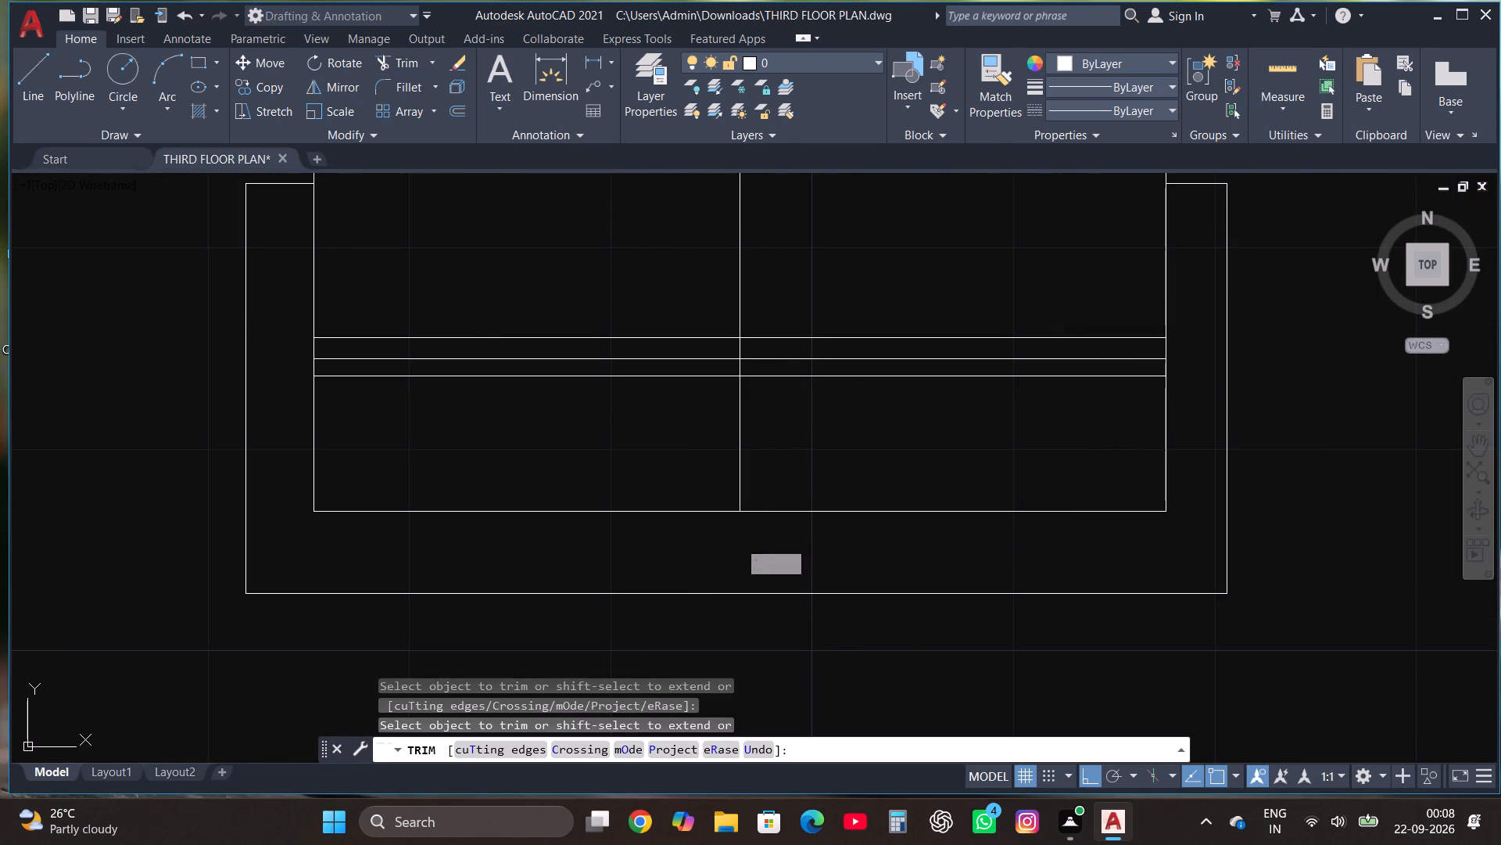
Mirror the whole two-seat sofa across an east-west line just north of it, keeping the original.
scroll(739, 588, down, 3)
click(596, 601)
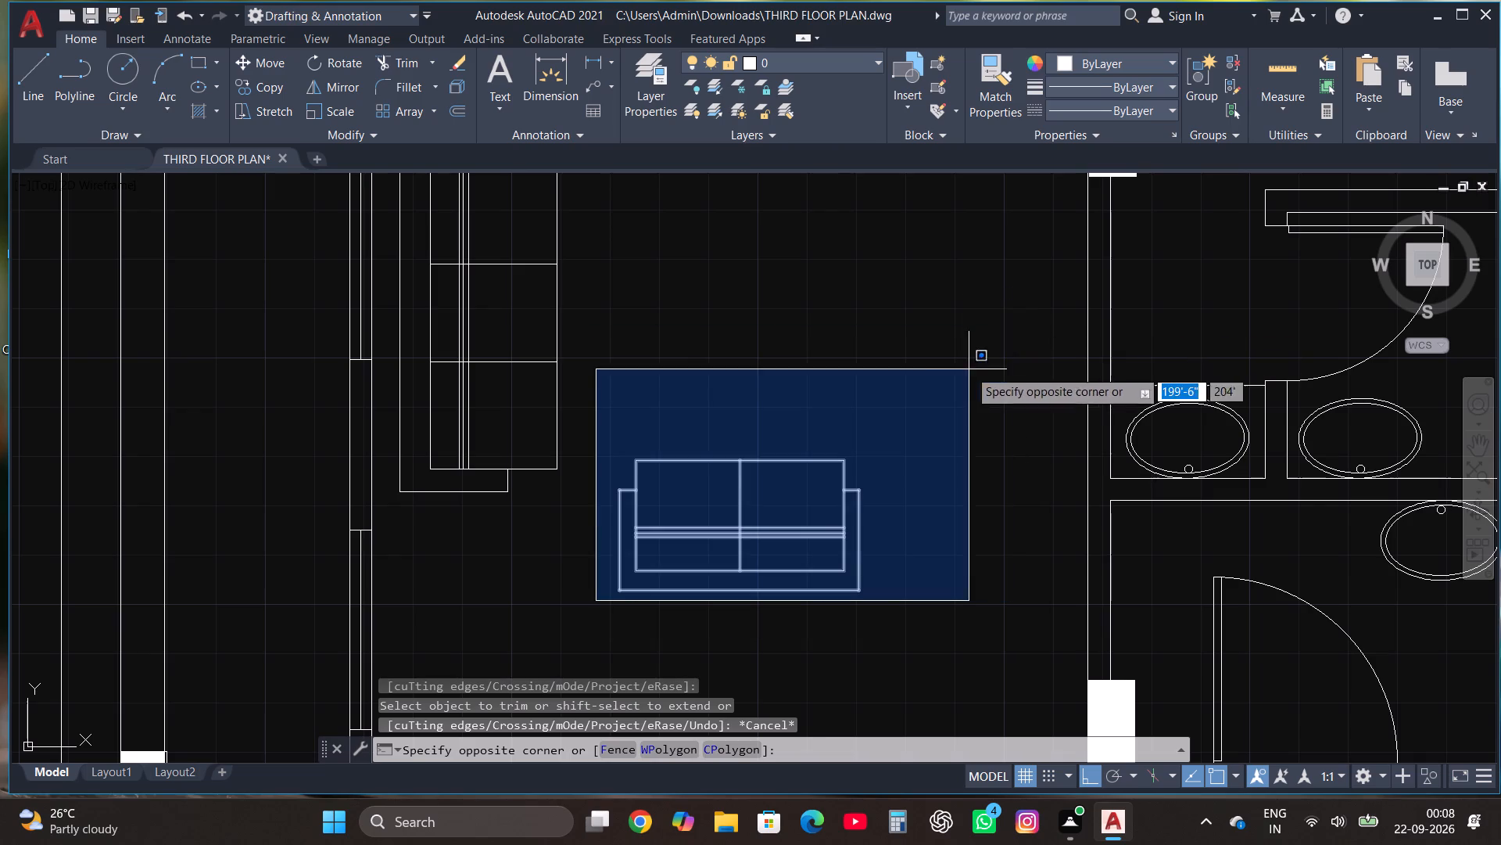
click(967, 369)
click(331, 92)
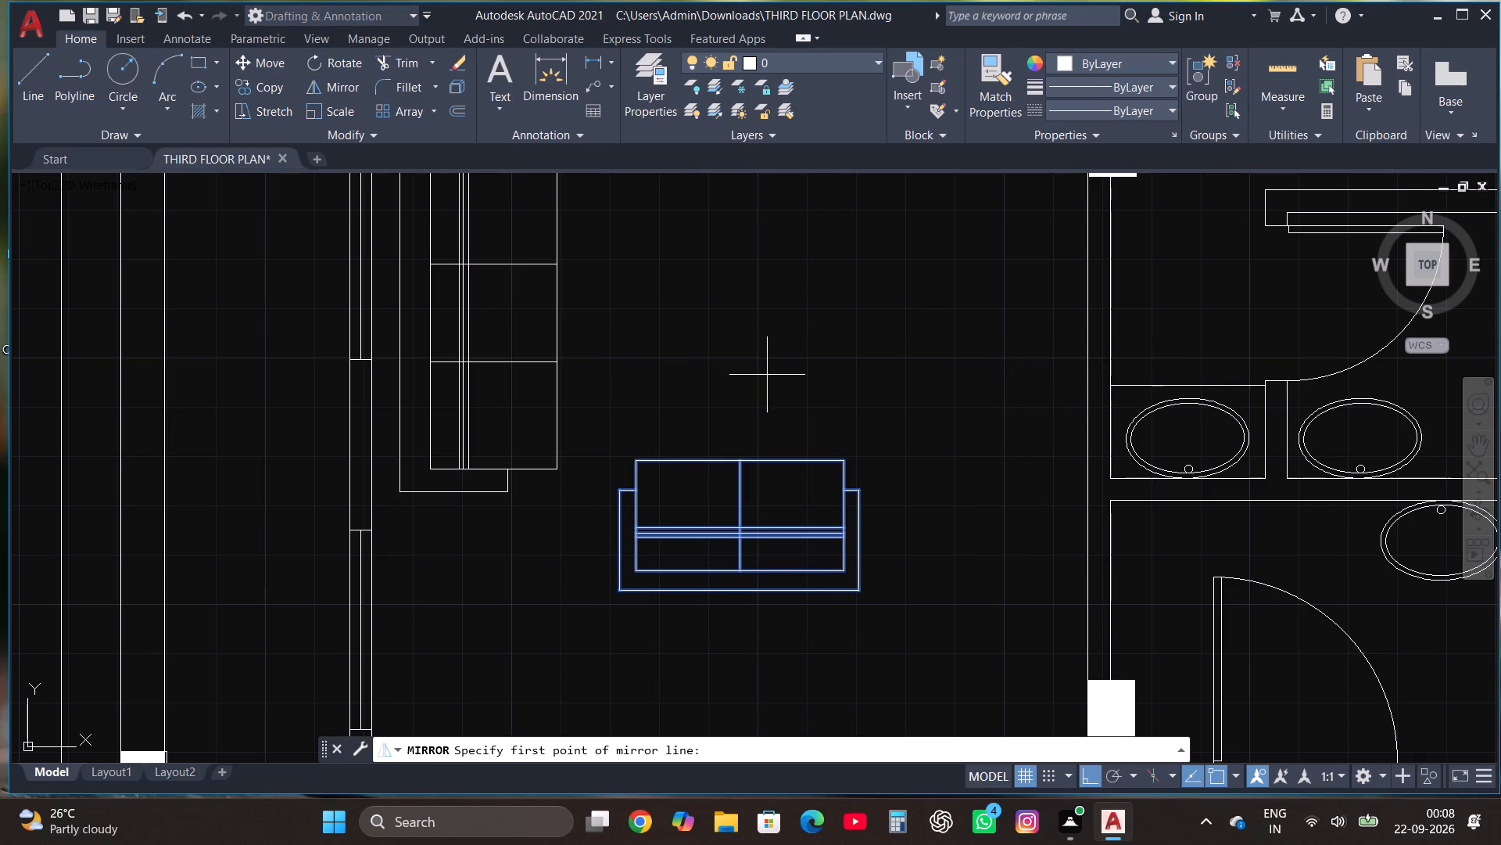
click(762, 400)
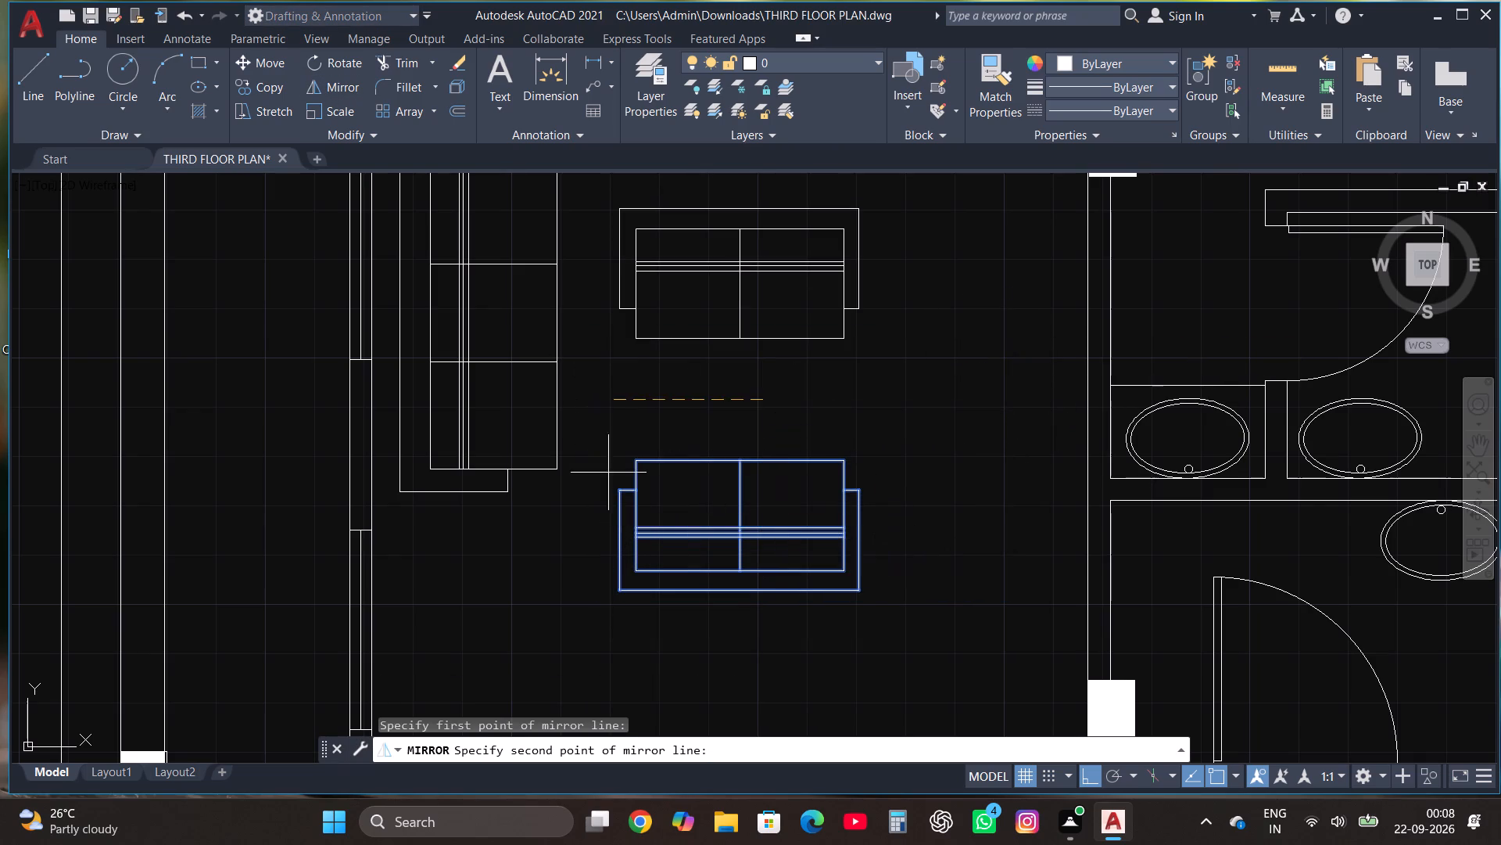
click(519, 317)
drag(556, 384, 519, 317)
Move the mirrored two-seat sofa straight north to widen the gap between the two facing sofas.
scroll(623, 429, down, 2)
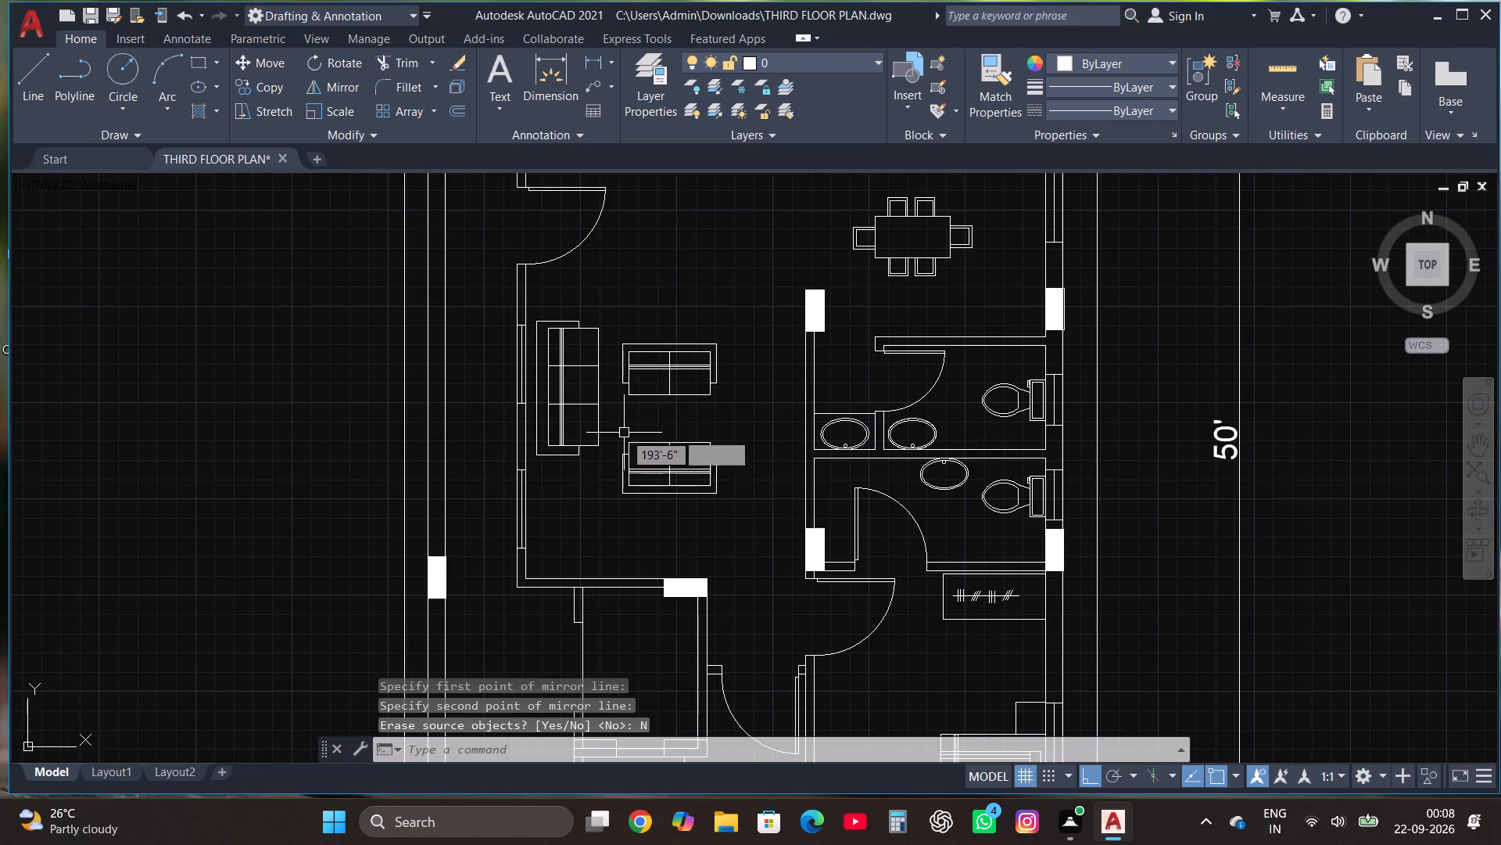
click(617, 397)
click(727, 328)
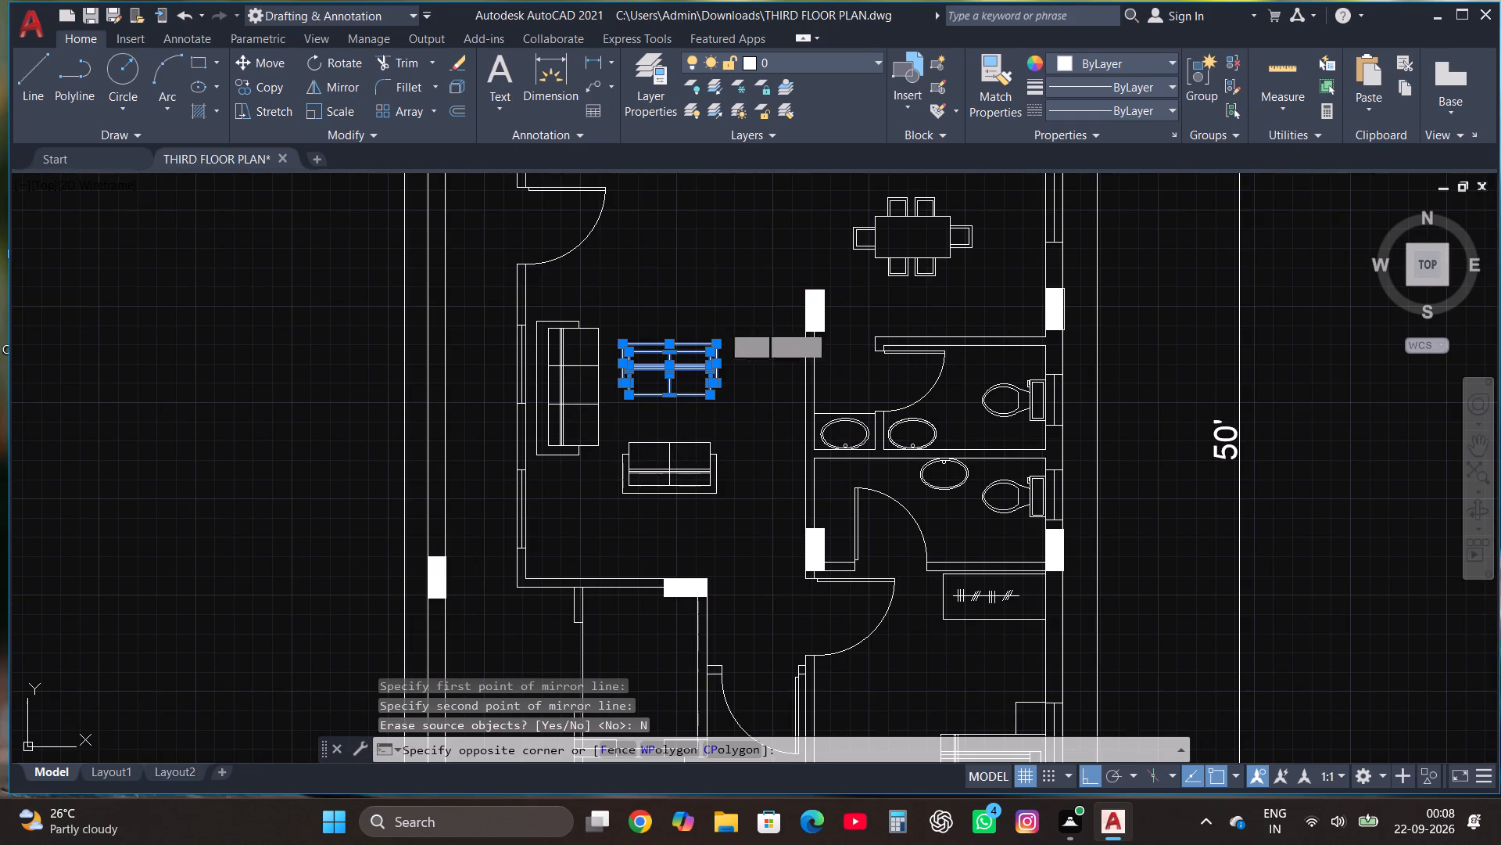
click(270, 62)
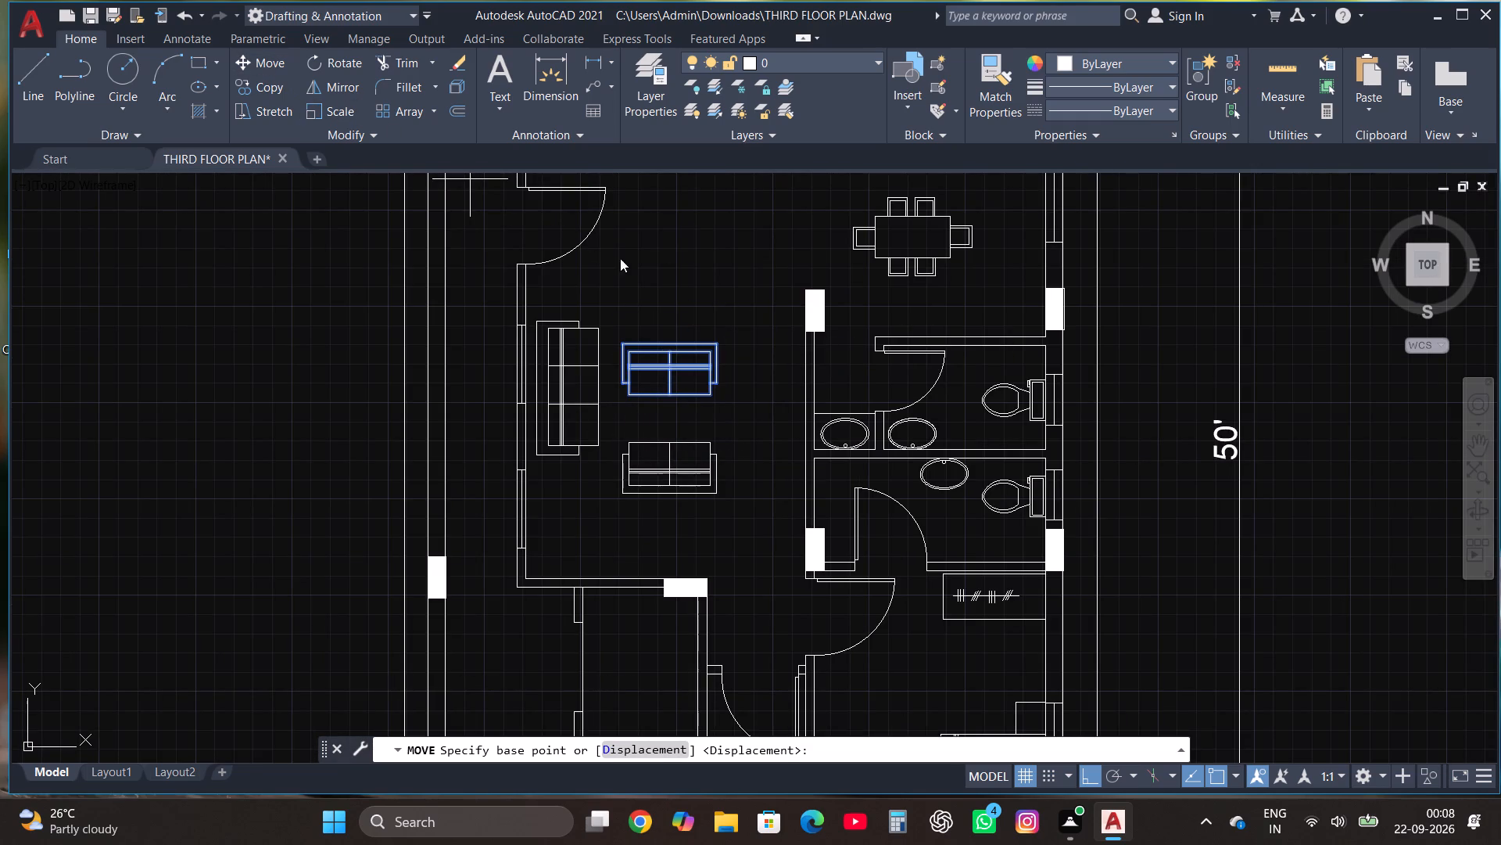
scroll(648, 295, up, 1)
click(696, 400)
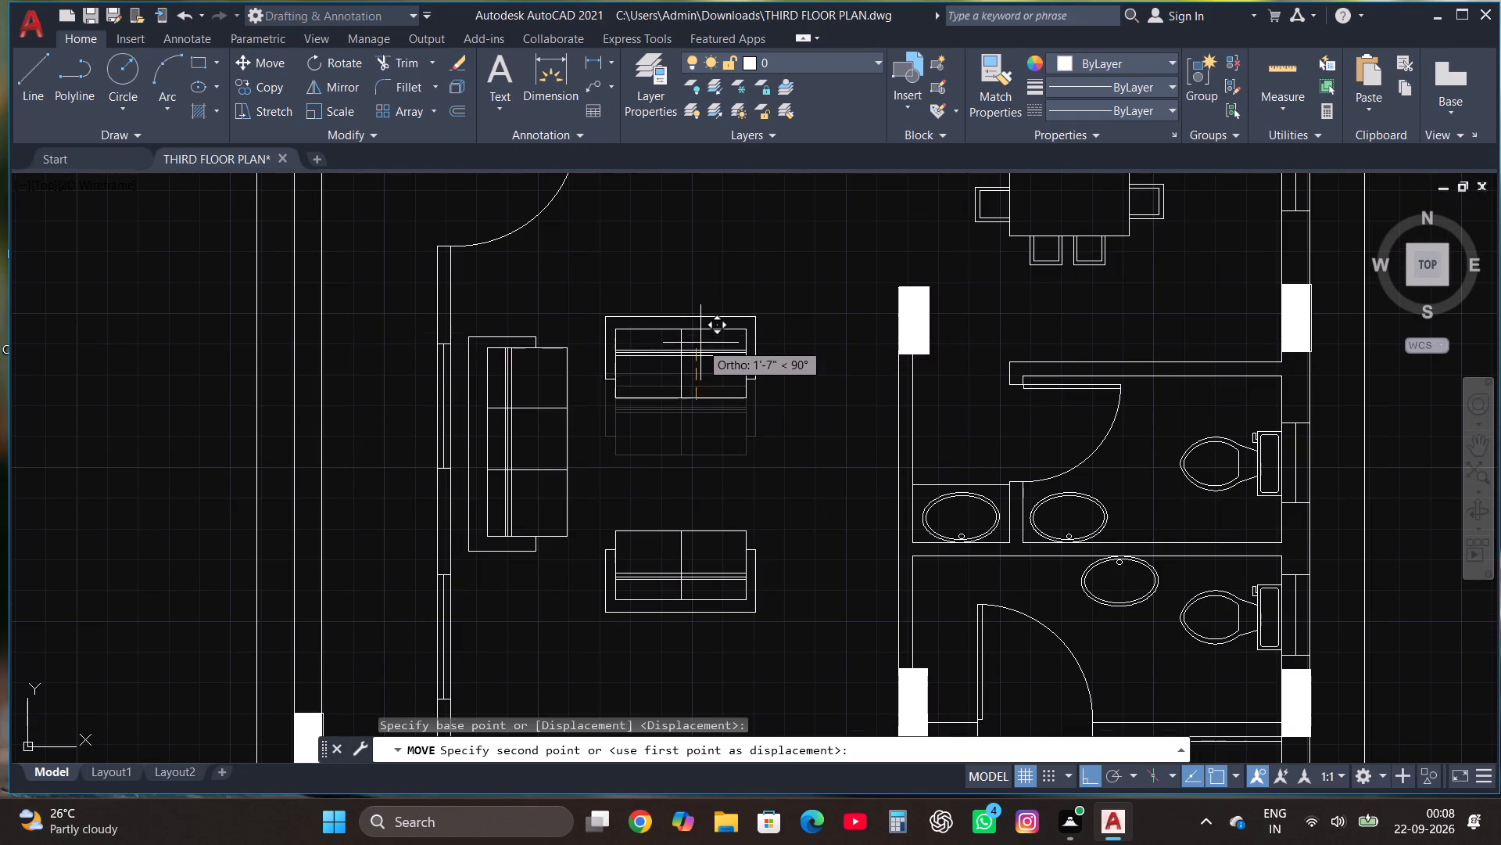
click(700, 306)
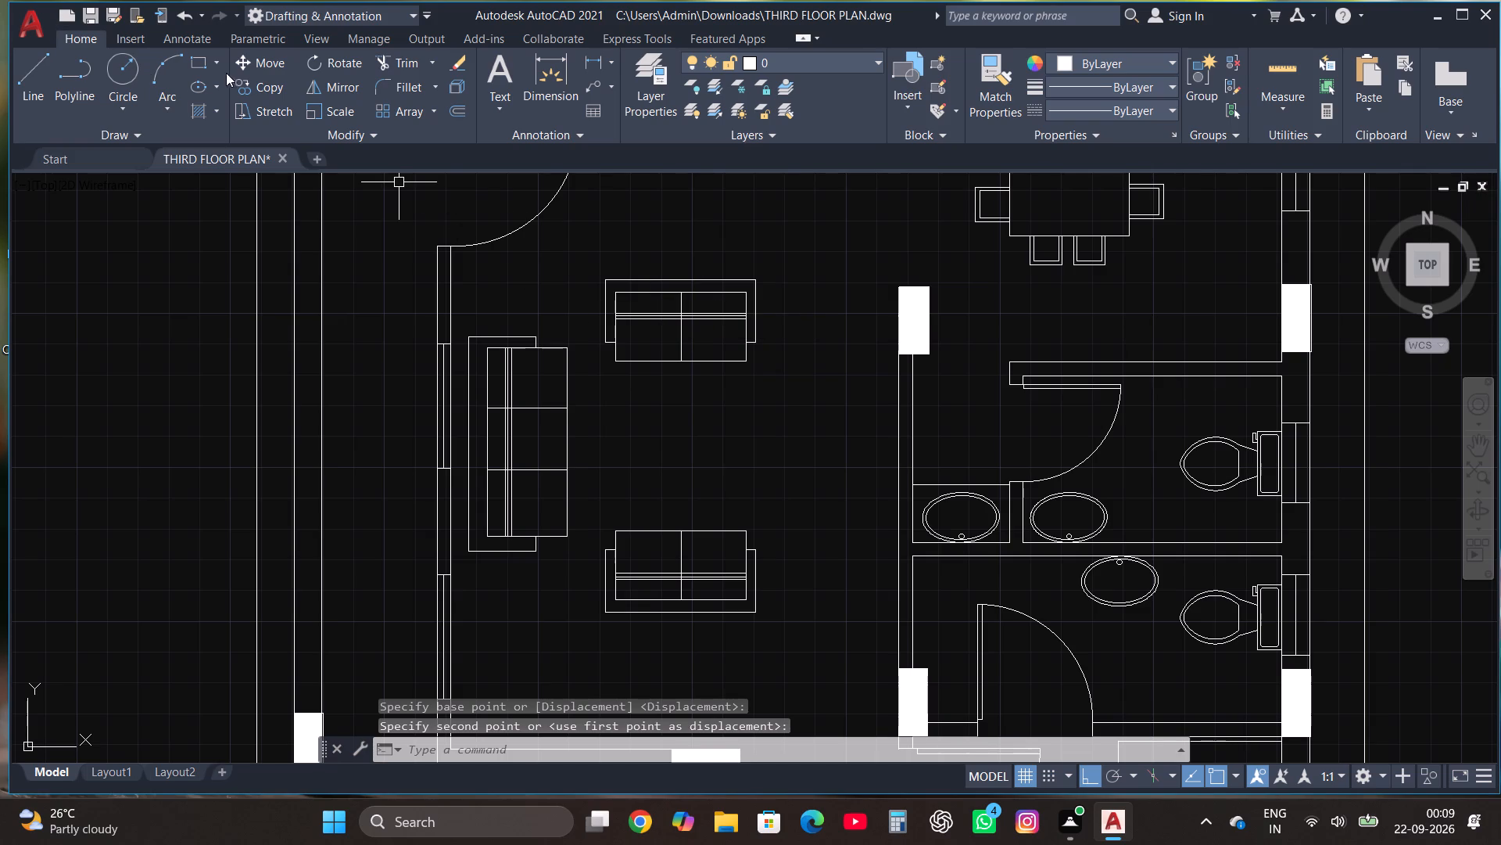
Draw a rectangular coffee table, longer north-south, between the two facing sofas, east of the three-seat sofa.
click(203, 63)
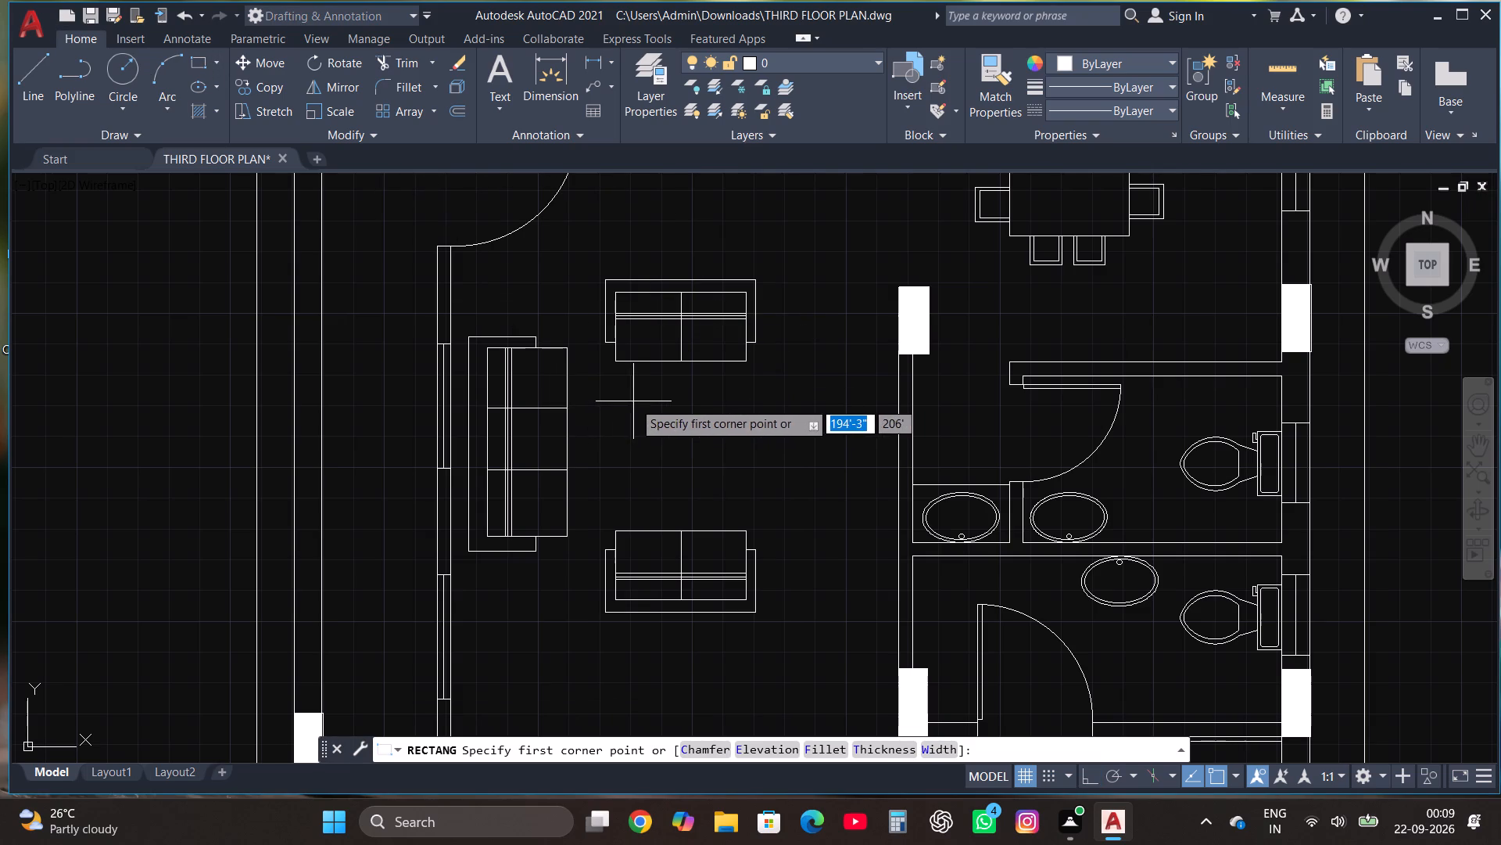
click(633, 401)
click(689, 494)
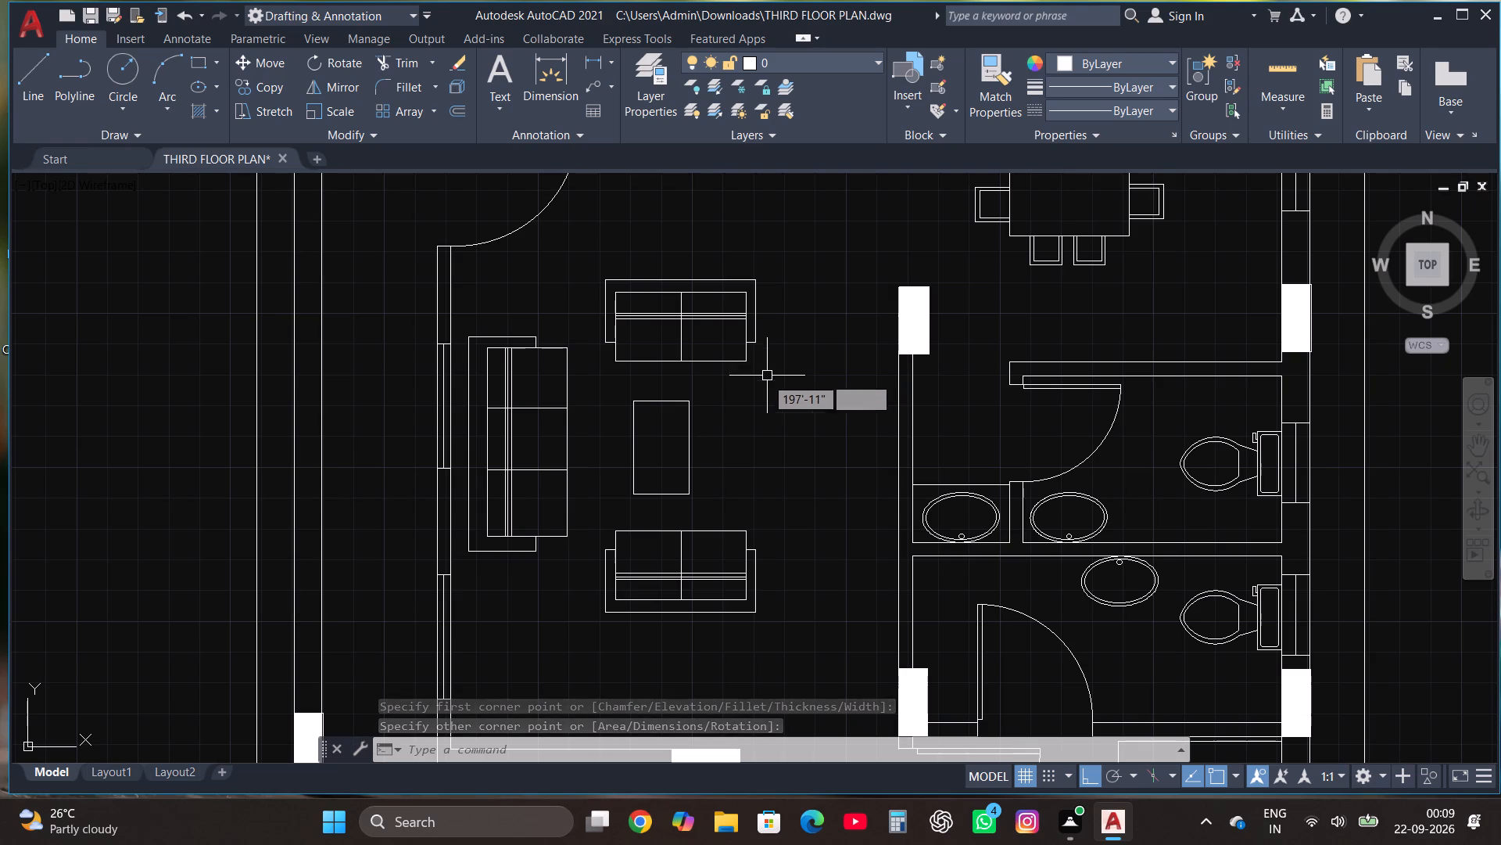
Add the two-line text label "BEDROOM" and "10'*12'8"" in the northwest bedroom, southwest of the bed.
scroll(756, 389, down, 2)
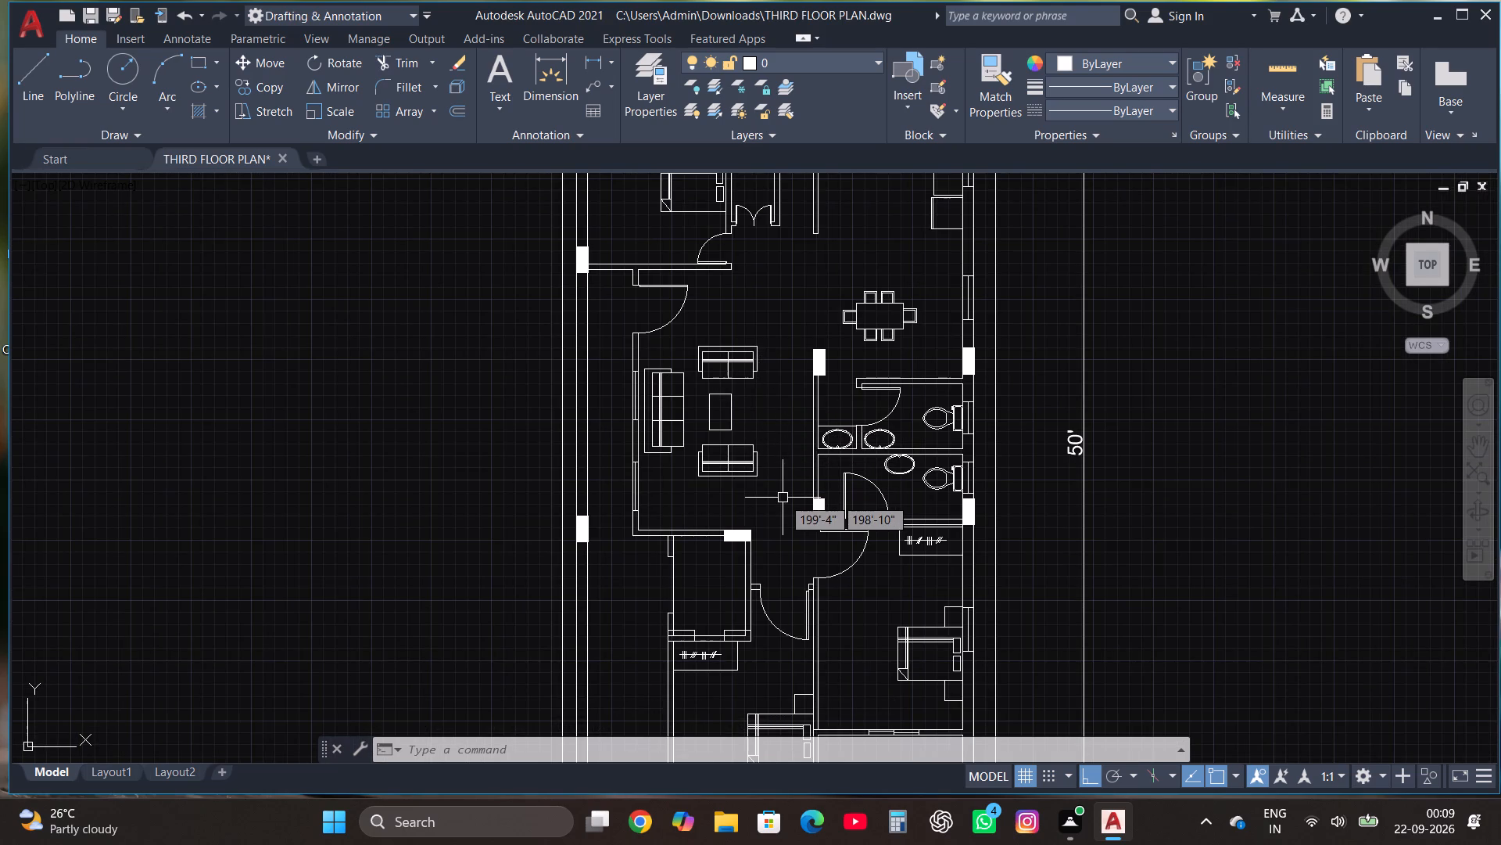
scroll(738, 576, down, 1)
scroll(727, 293, up, 3)
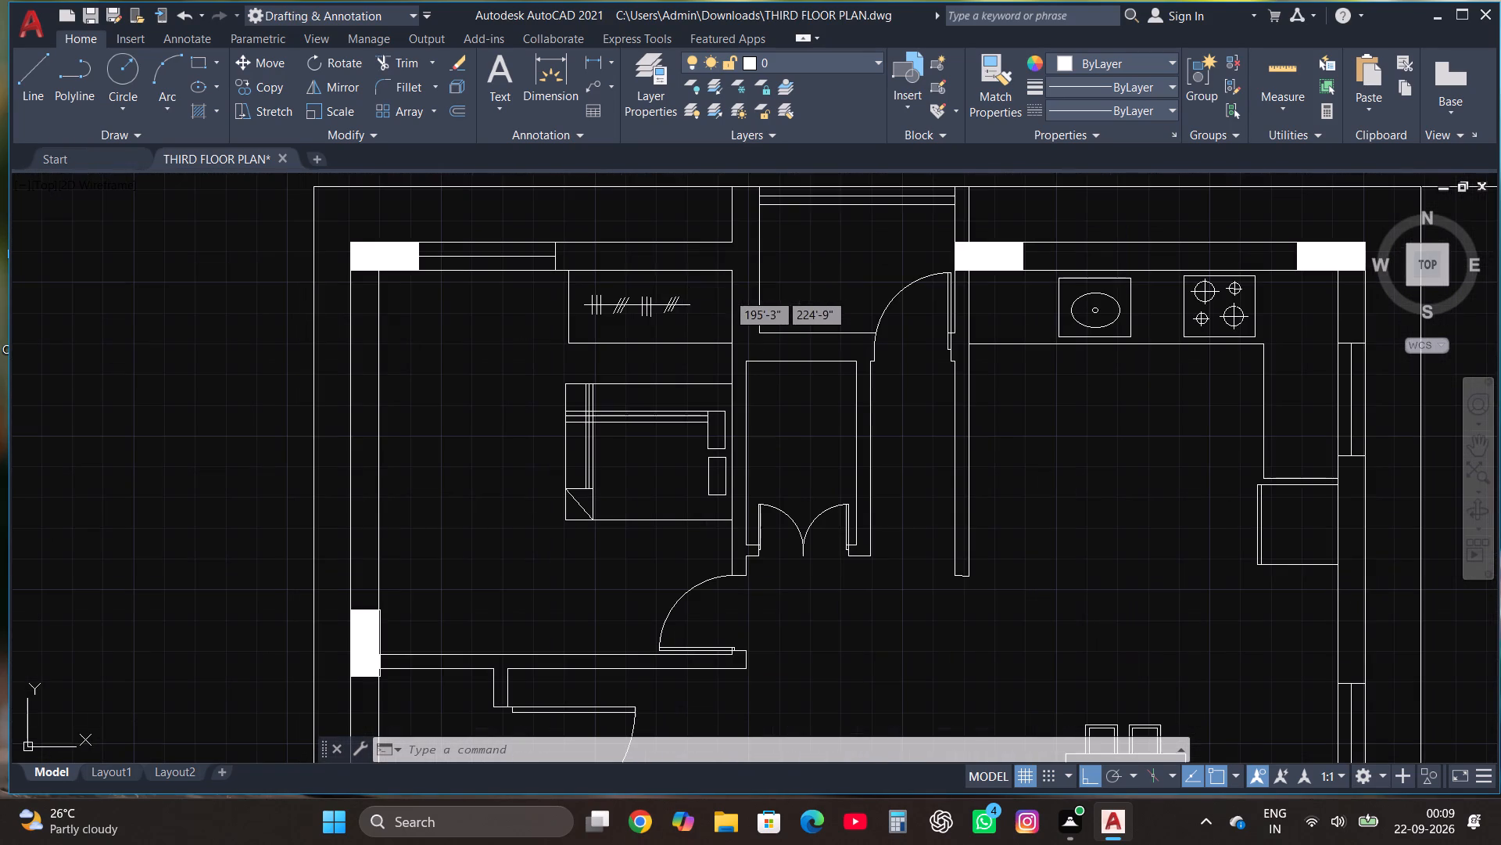
click(497, 69)
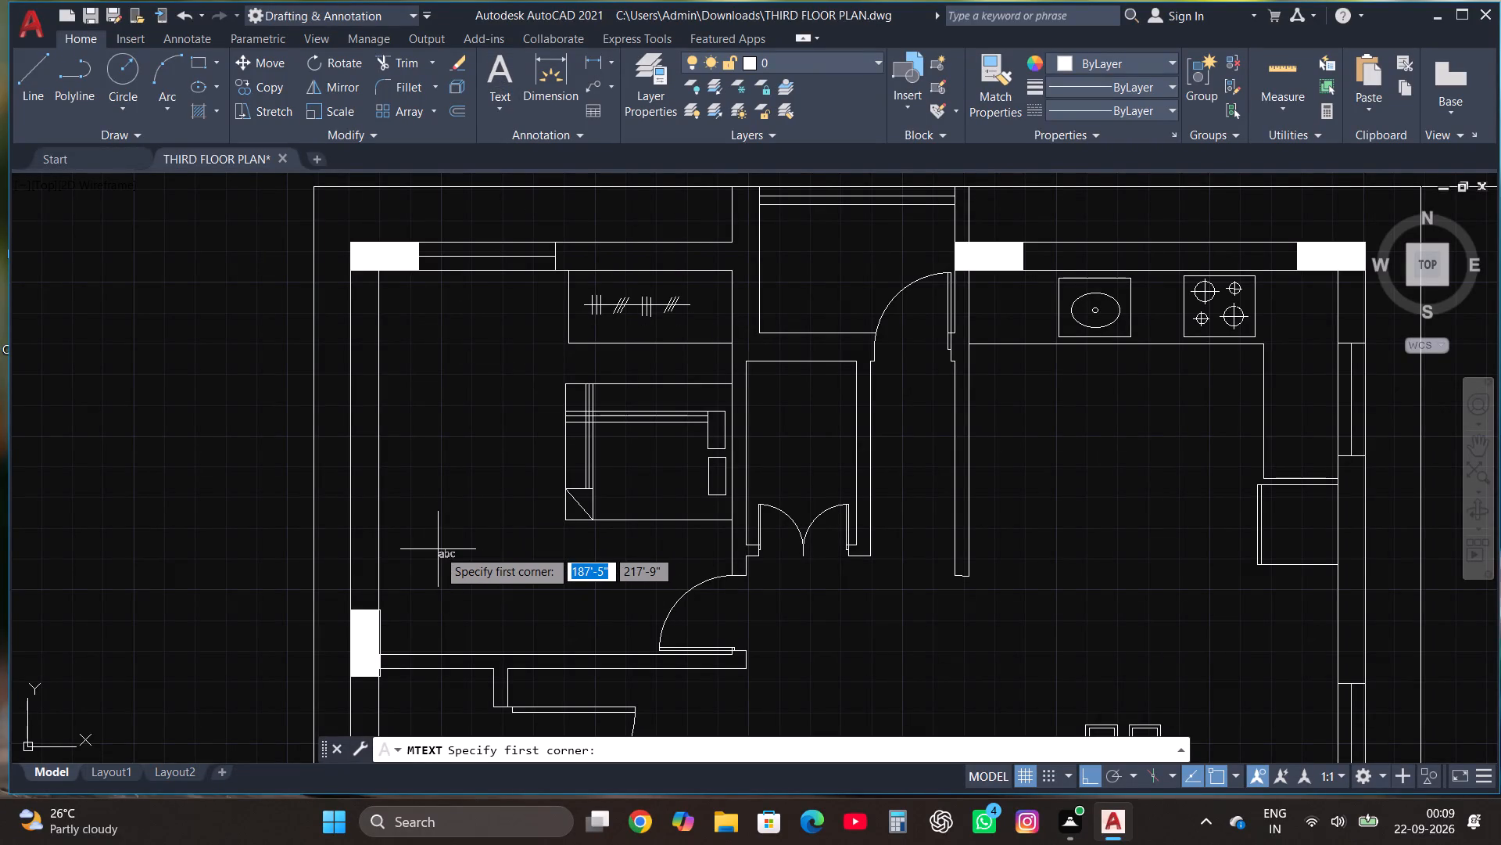
click(434, 619)
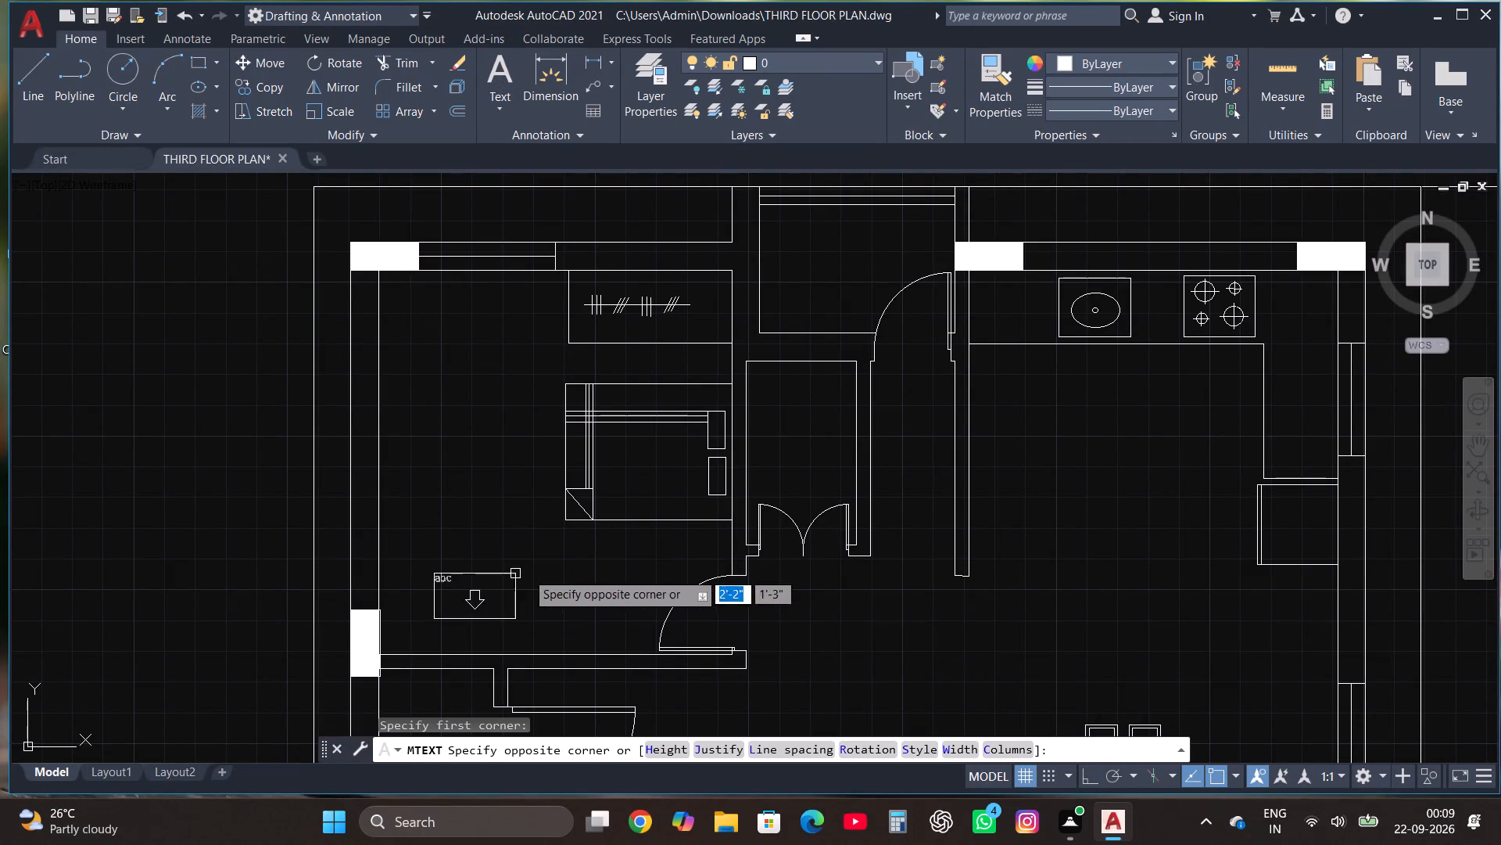
click(555, 567)
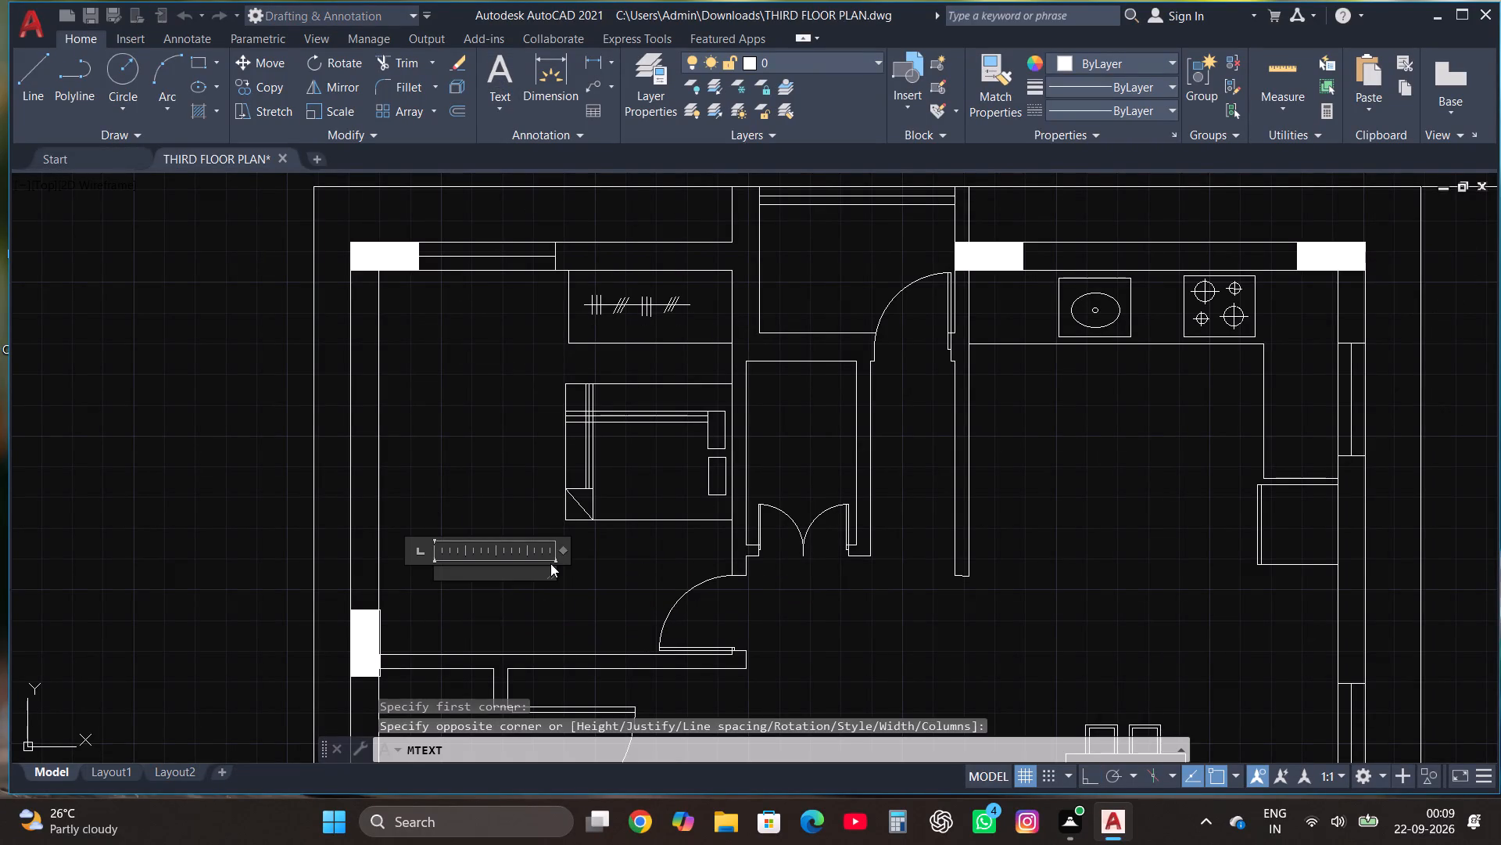
key(b)
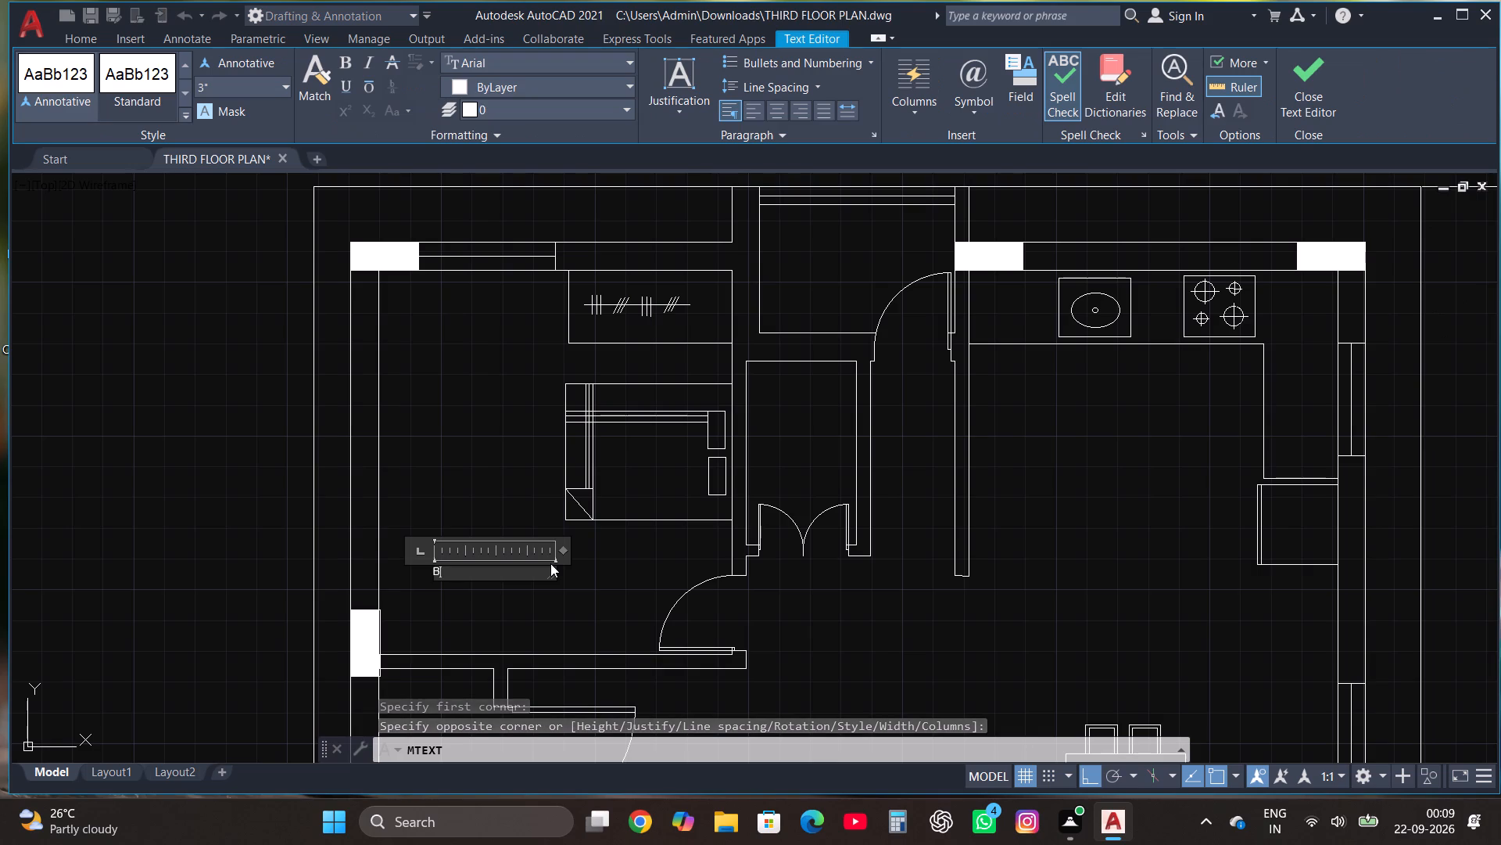
text(EDROOM)
key(Return)
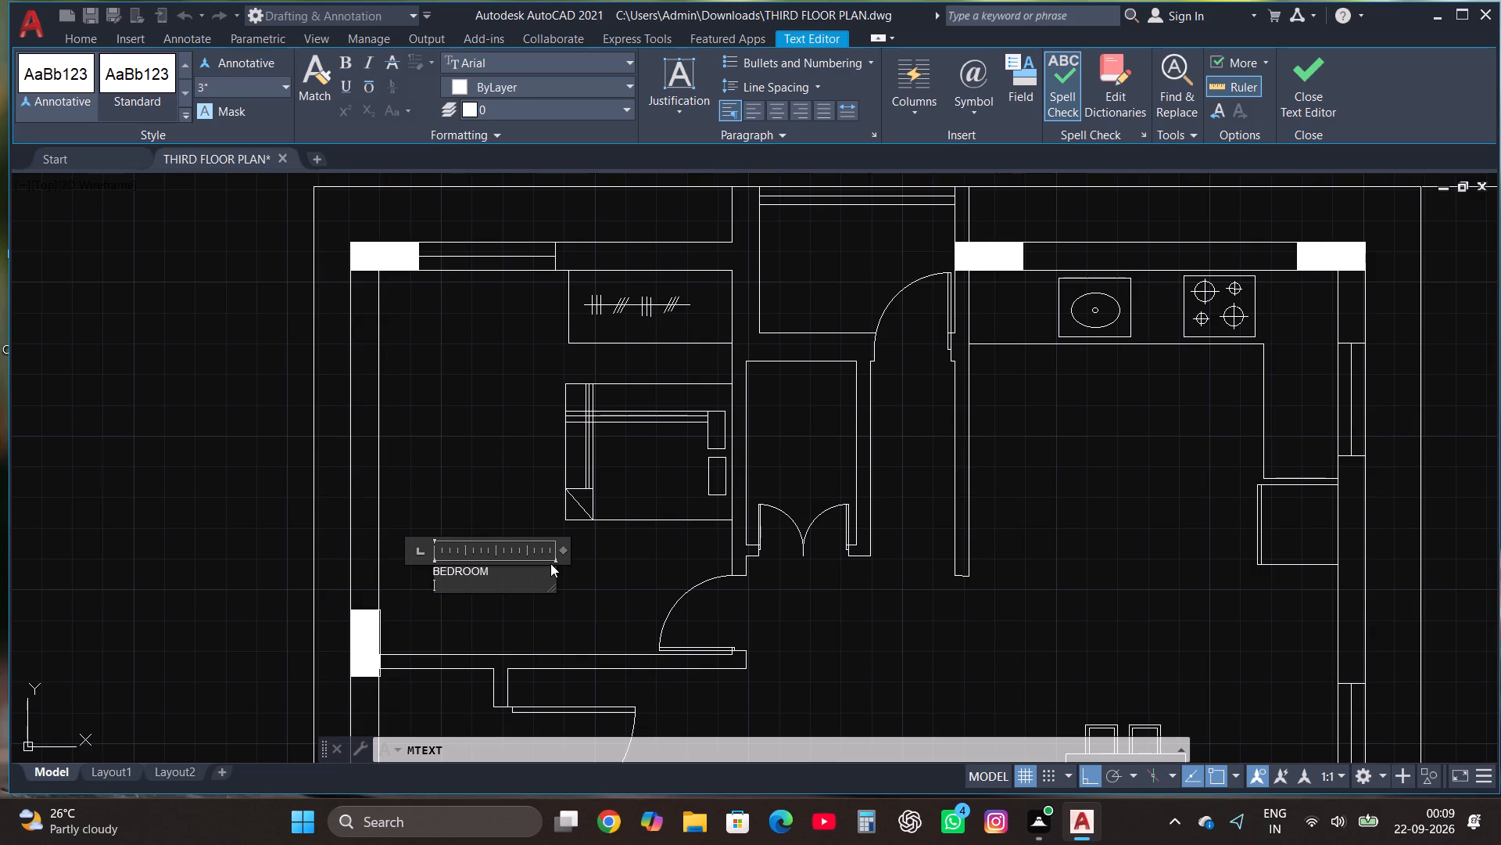
text(10'*)
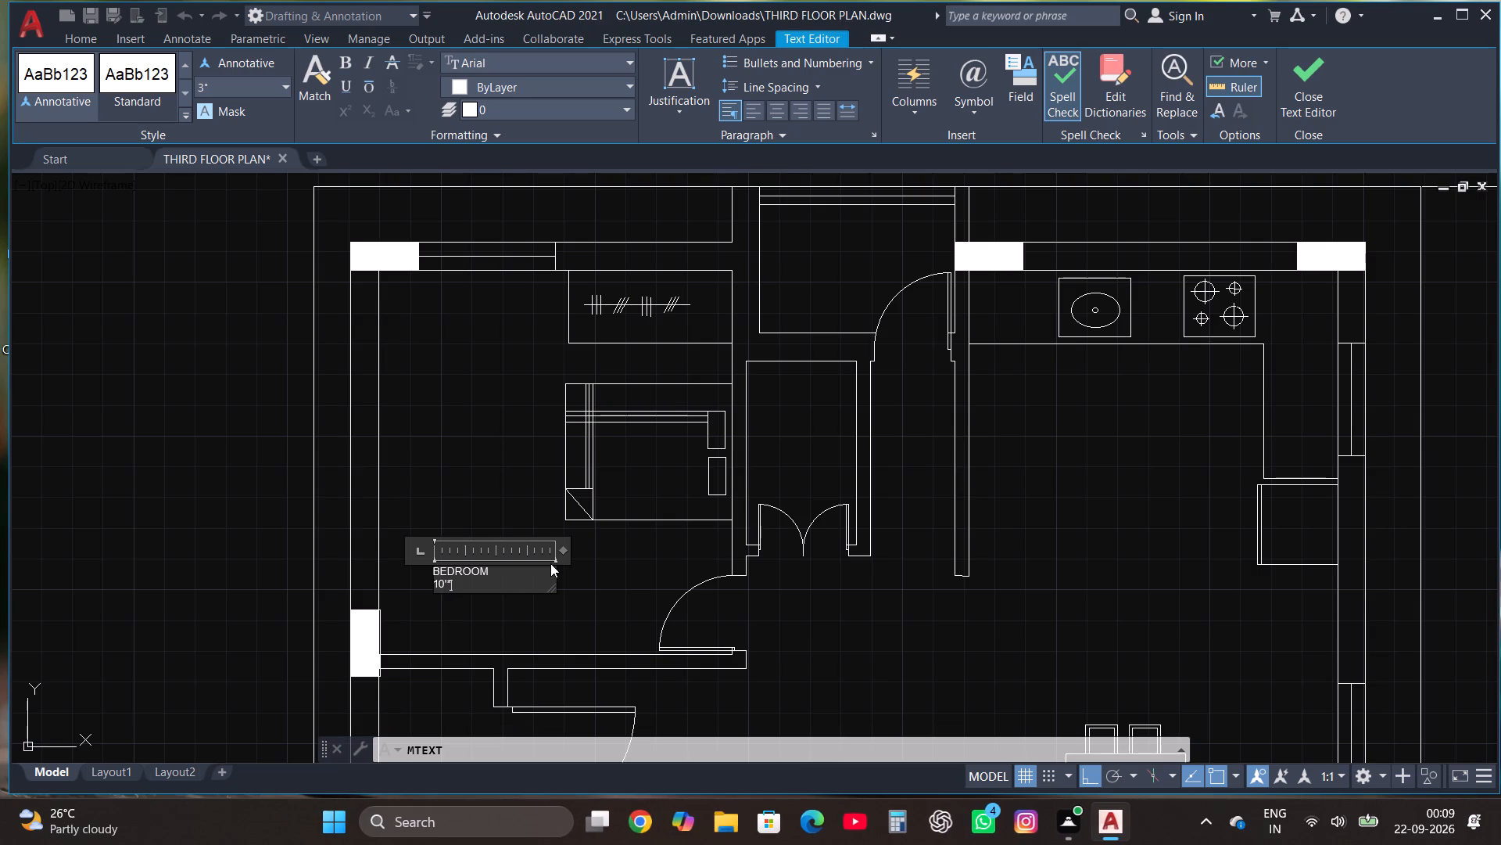
text(12'8")
click(1310, 80)
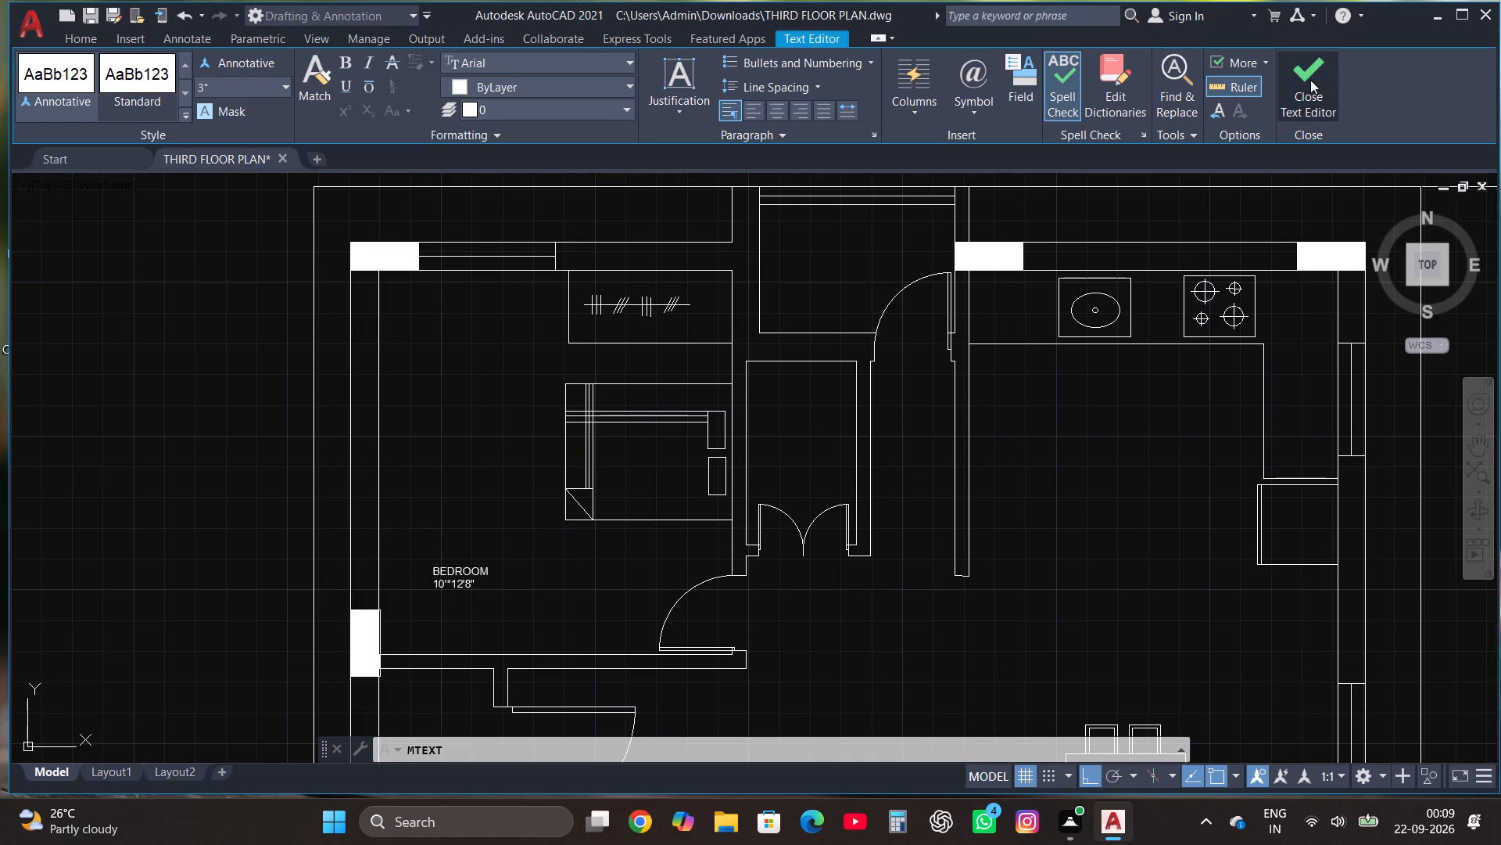
Scale up the northwest bedroom's text label from a base point just below the text.
click(465, 569)
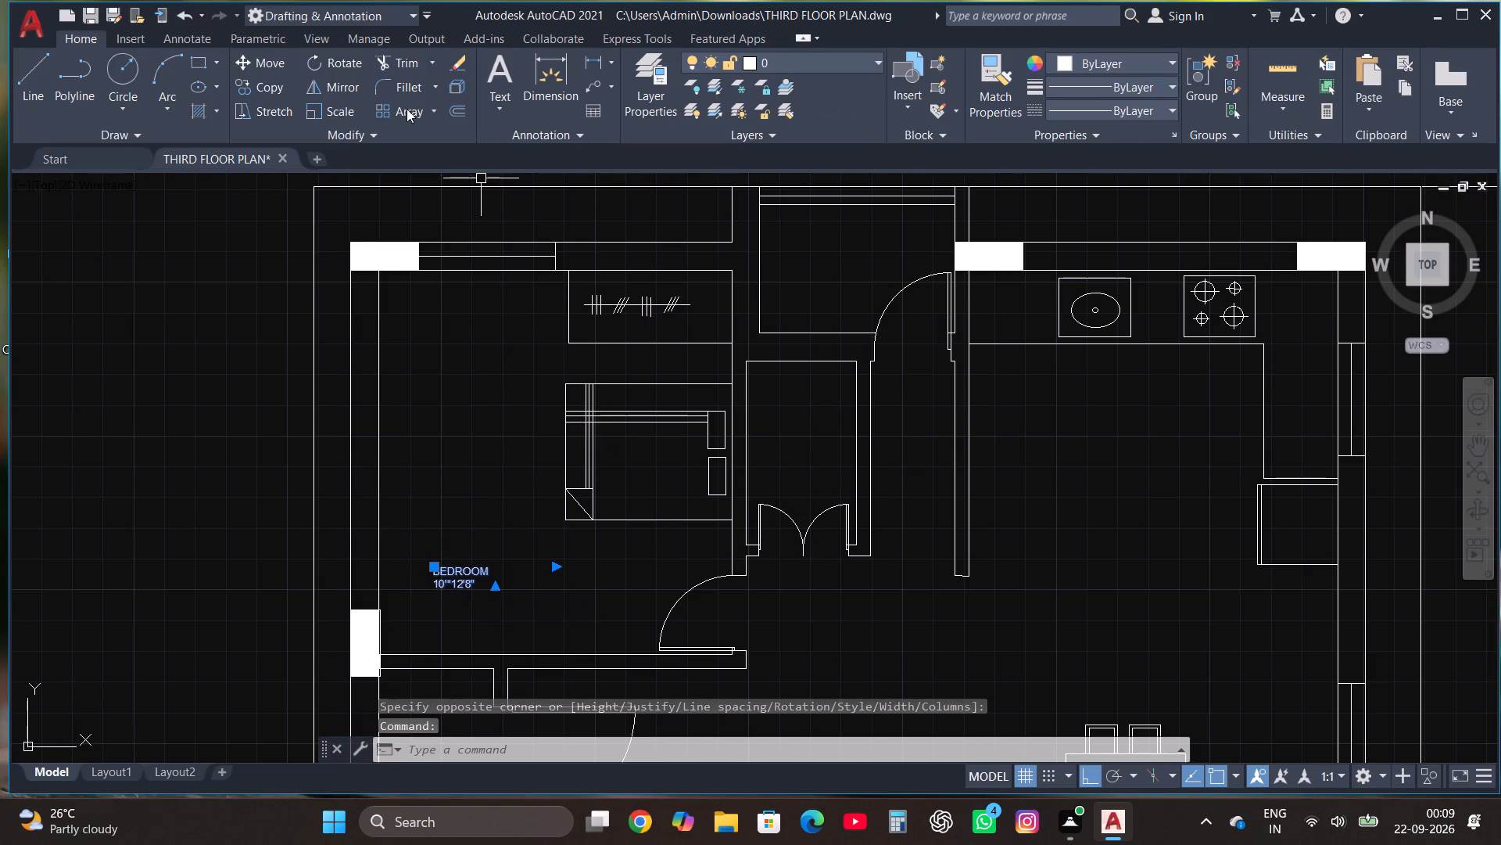
click(310, 106)
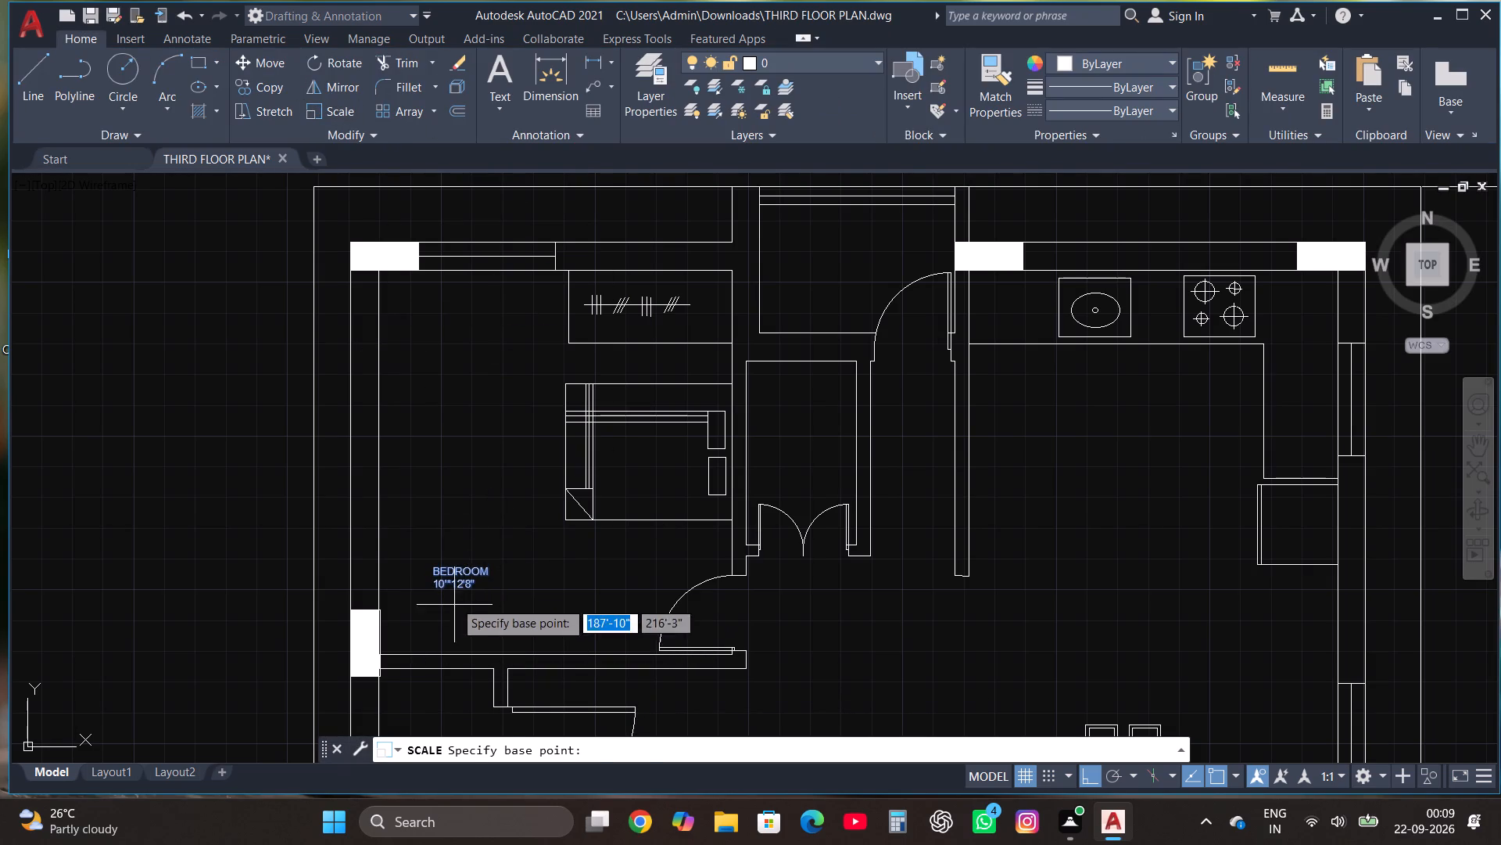
click(454, 599)
click(575, 631)
scroll(575, 631, down, 2)
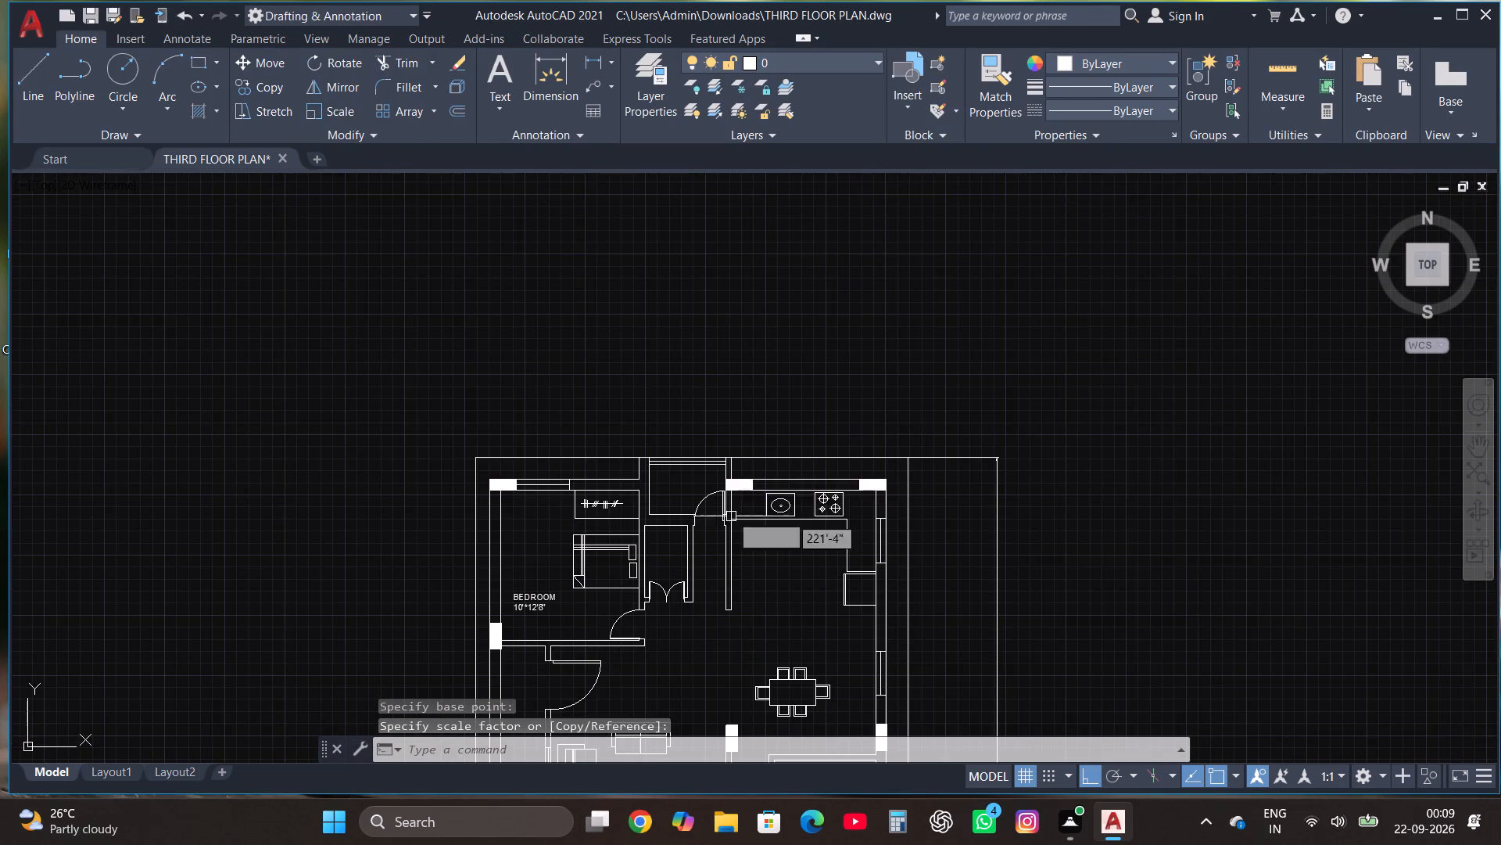
scroll(761, 419, down, 2)
scroll(719, 509, up, 3)
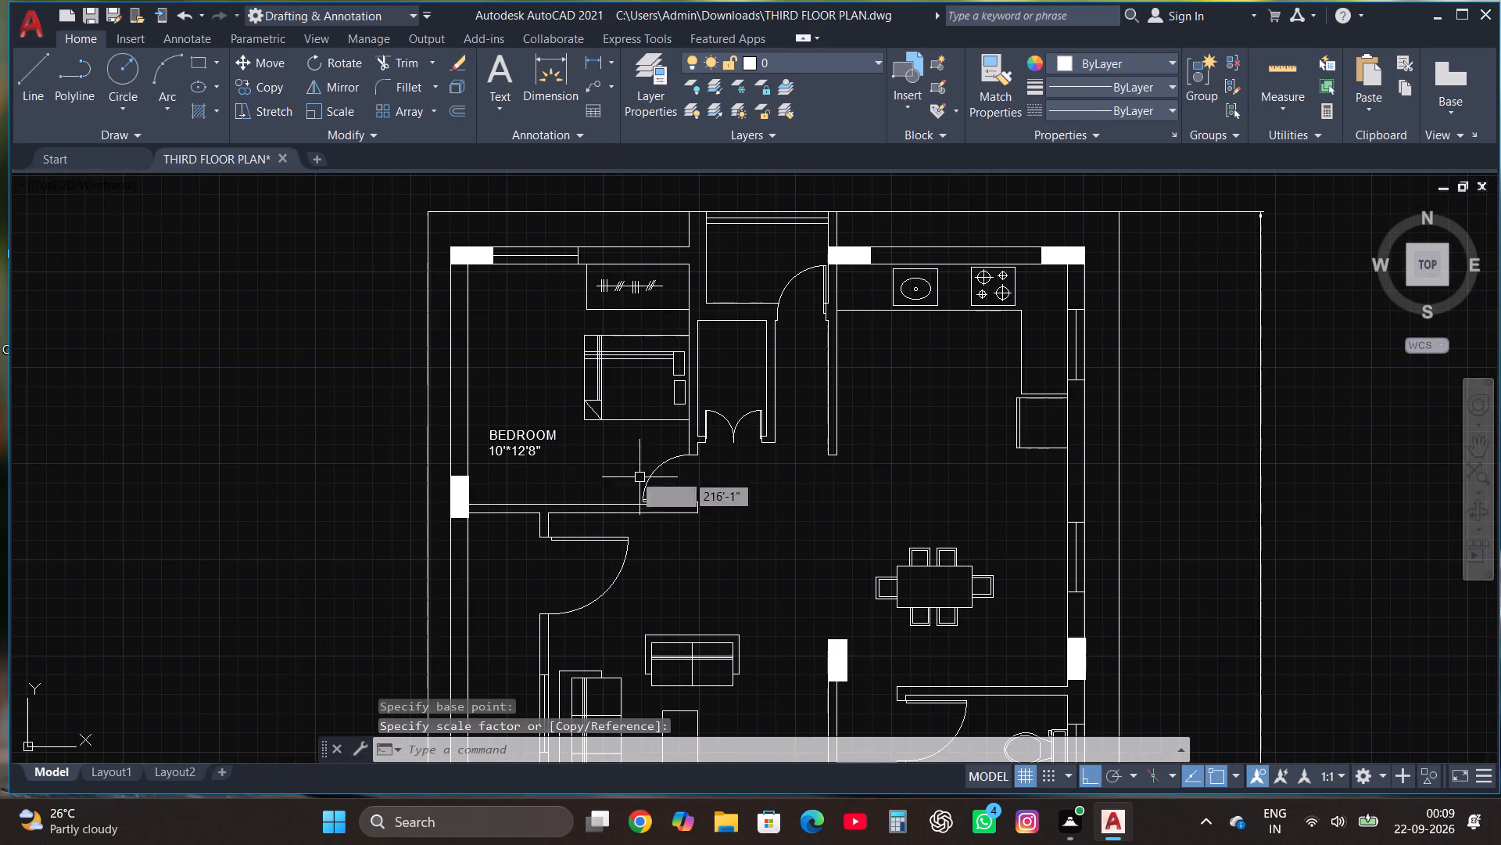
Copy the northwest bedroom's label, in multiple mode, to the double-door room beside it, the kitchen, and the space south of the dining table.
scroll(541, 429, up, 1)
click(524, 437)
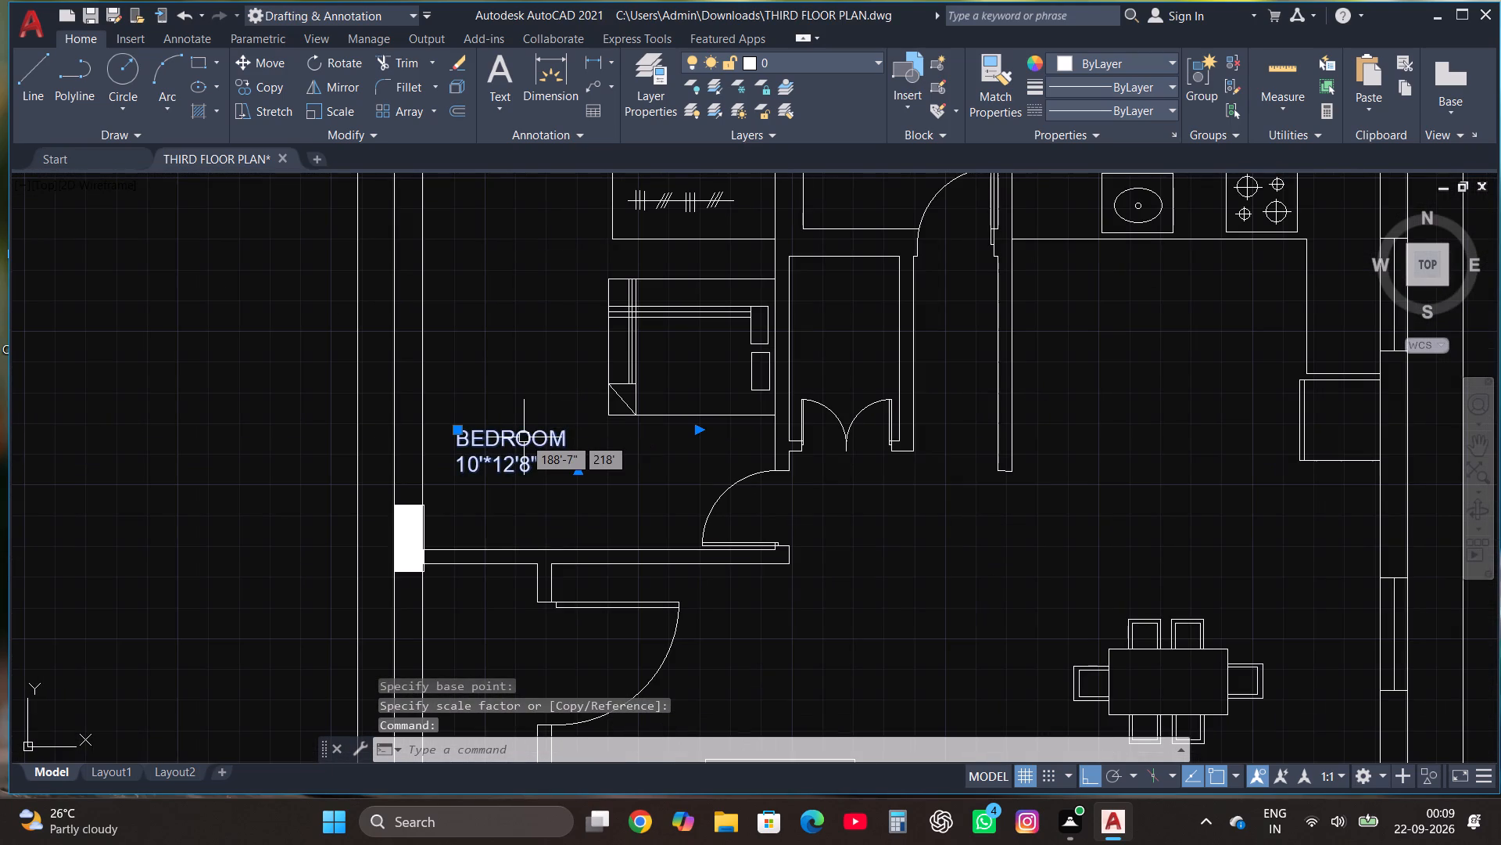
click(281, 89)
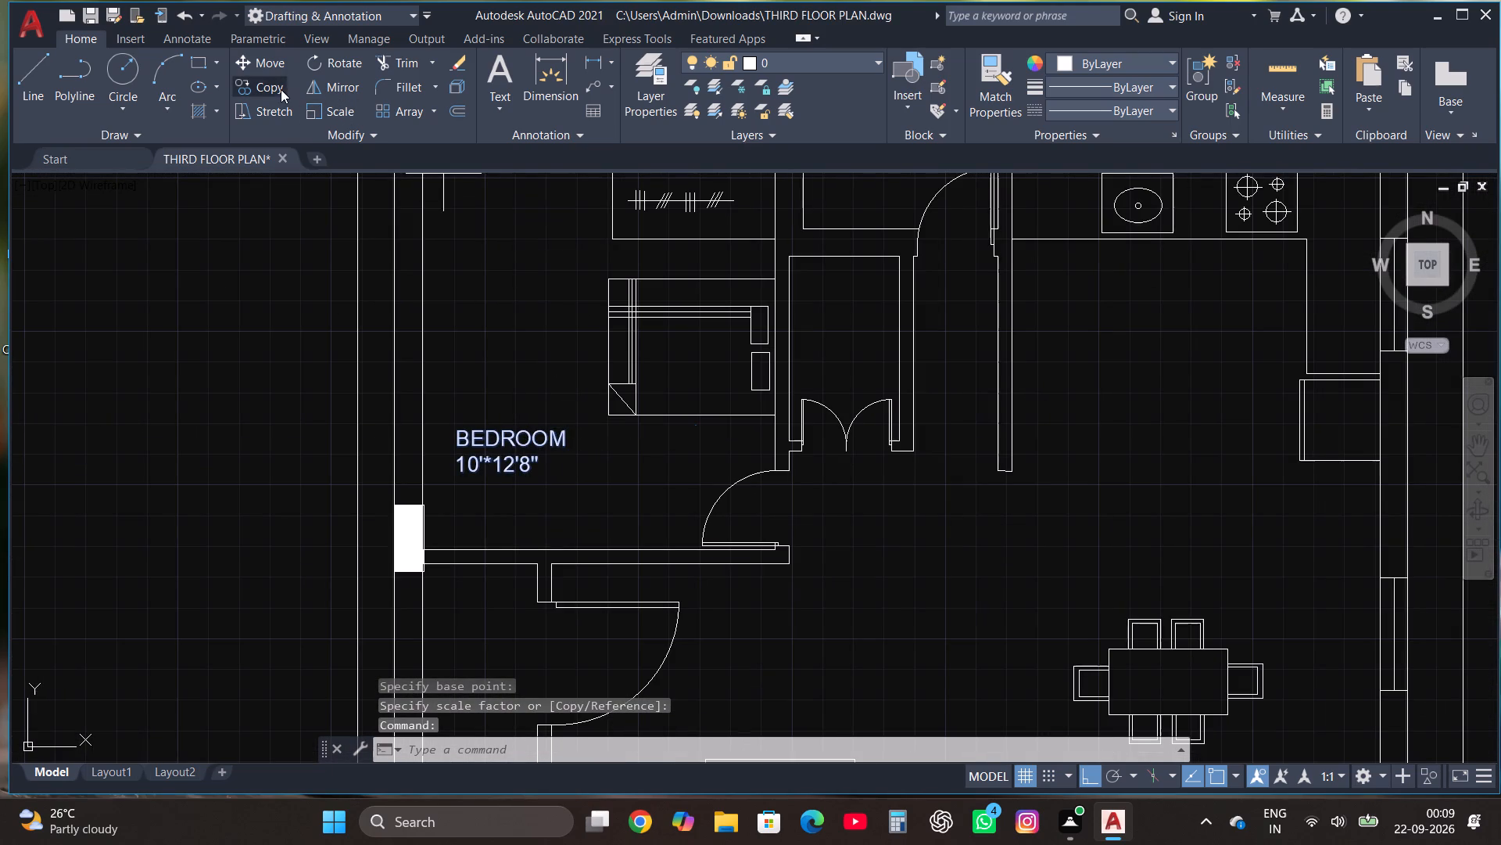
click(748, 752)
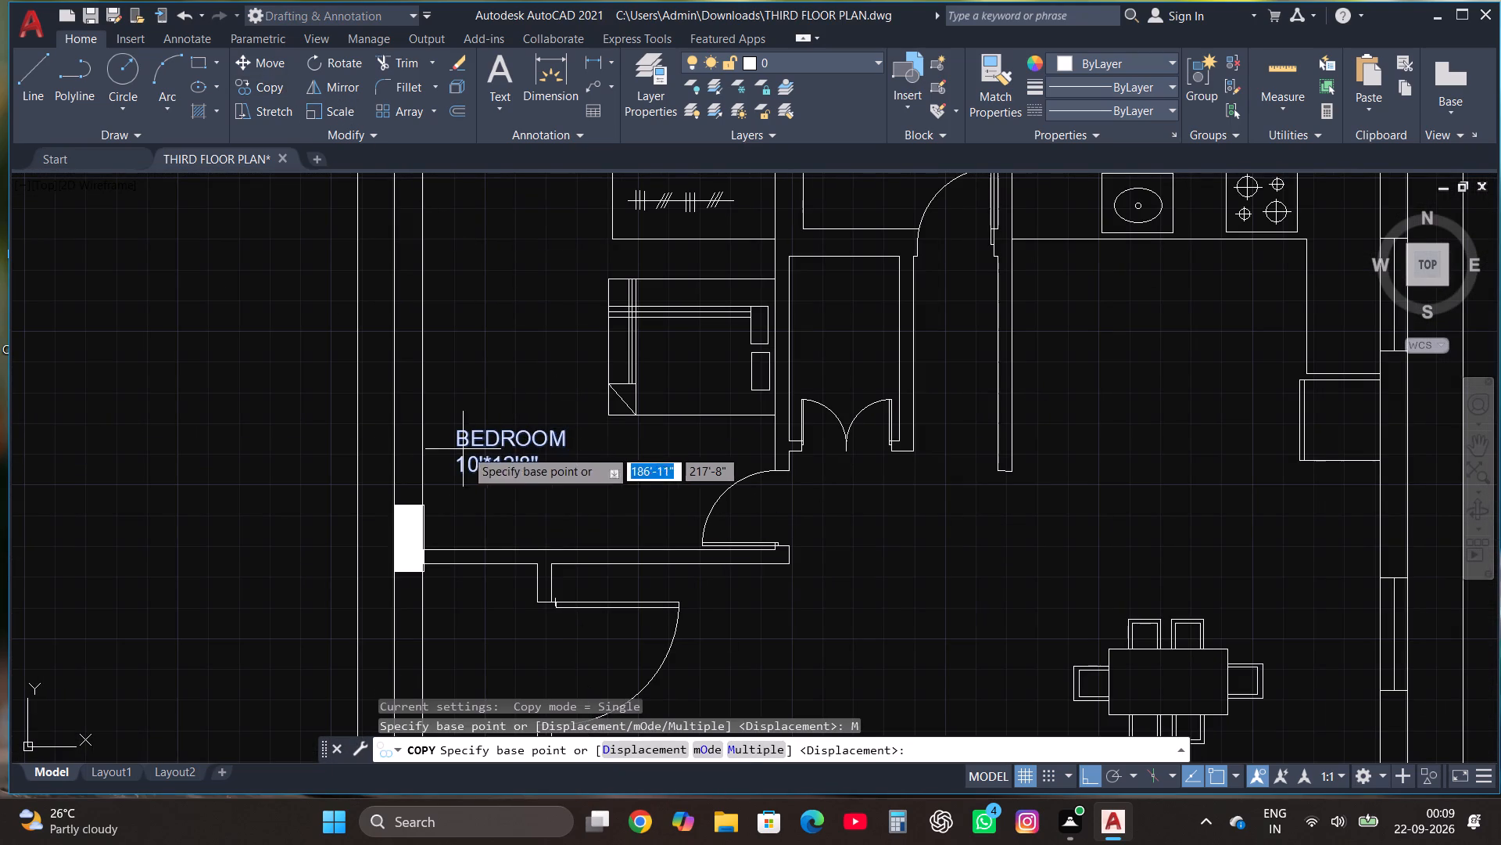
click(502, 446)
scroll(501, 543, down, 2)
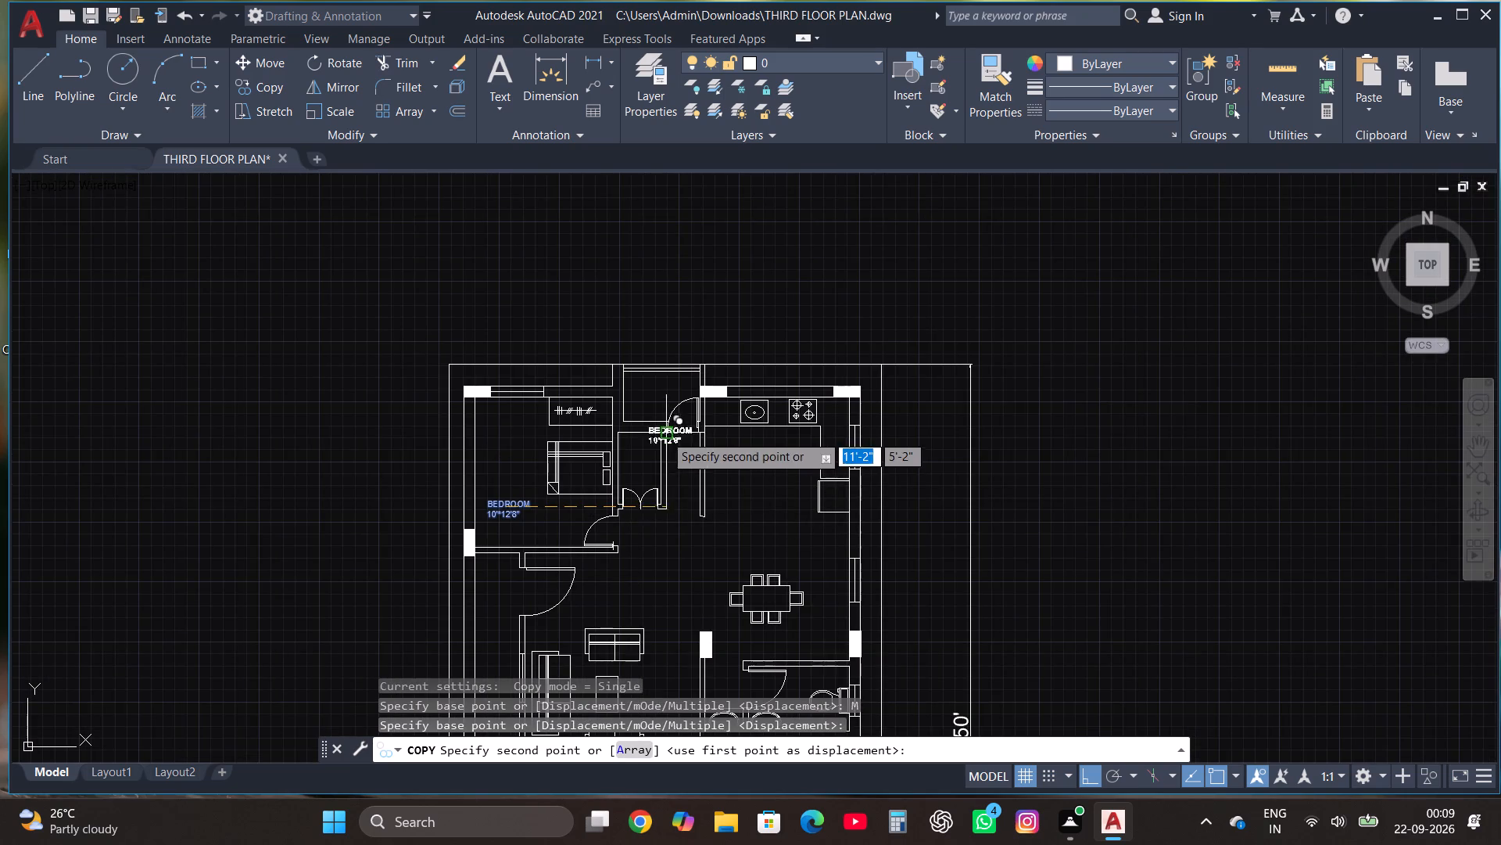
scroll(663, 403, up, 2)
key(F8)
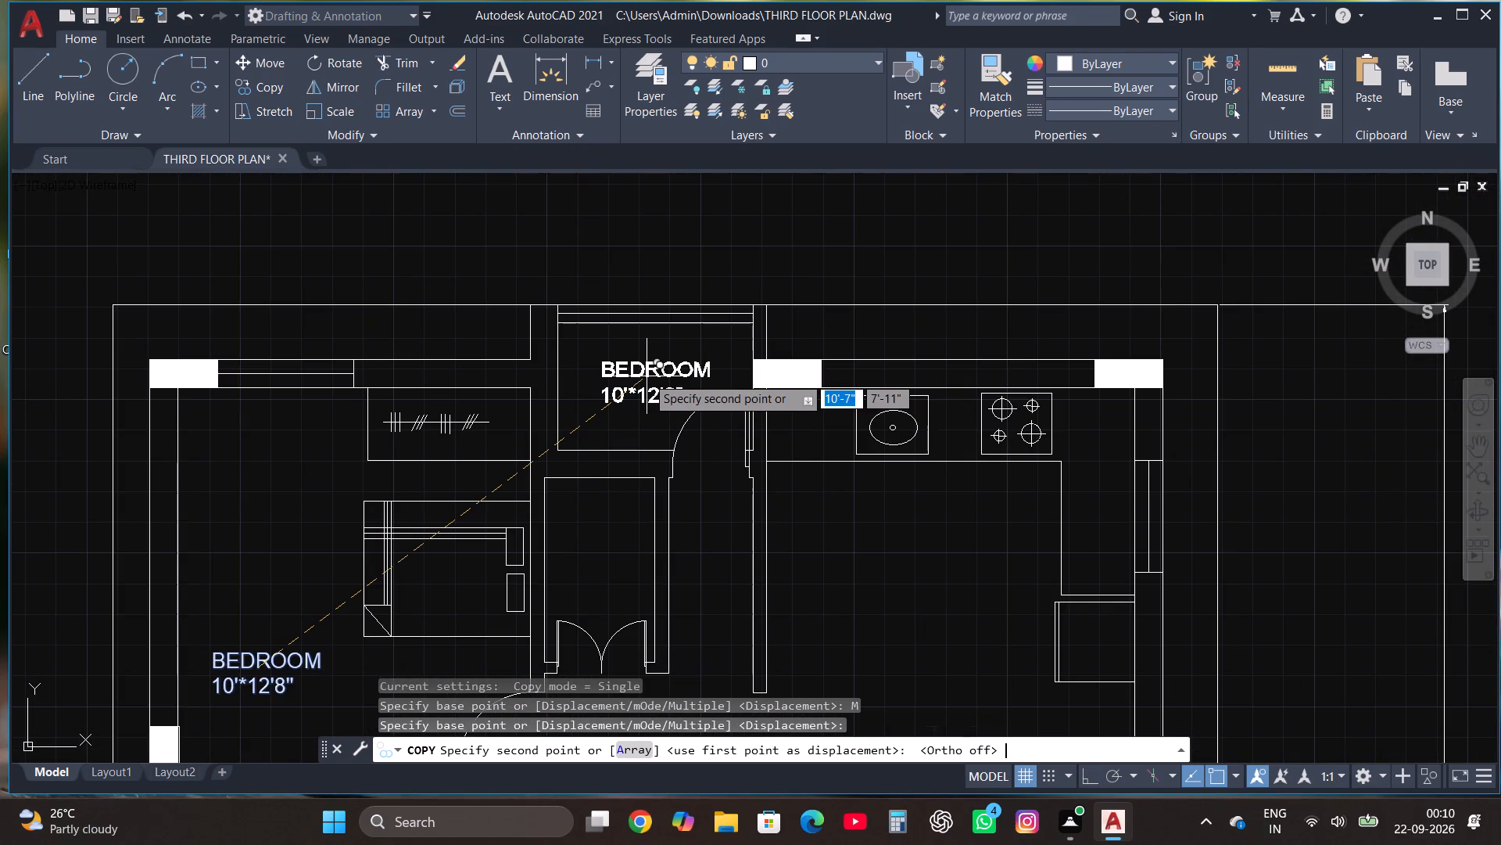
click(647, 376)
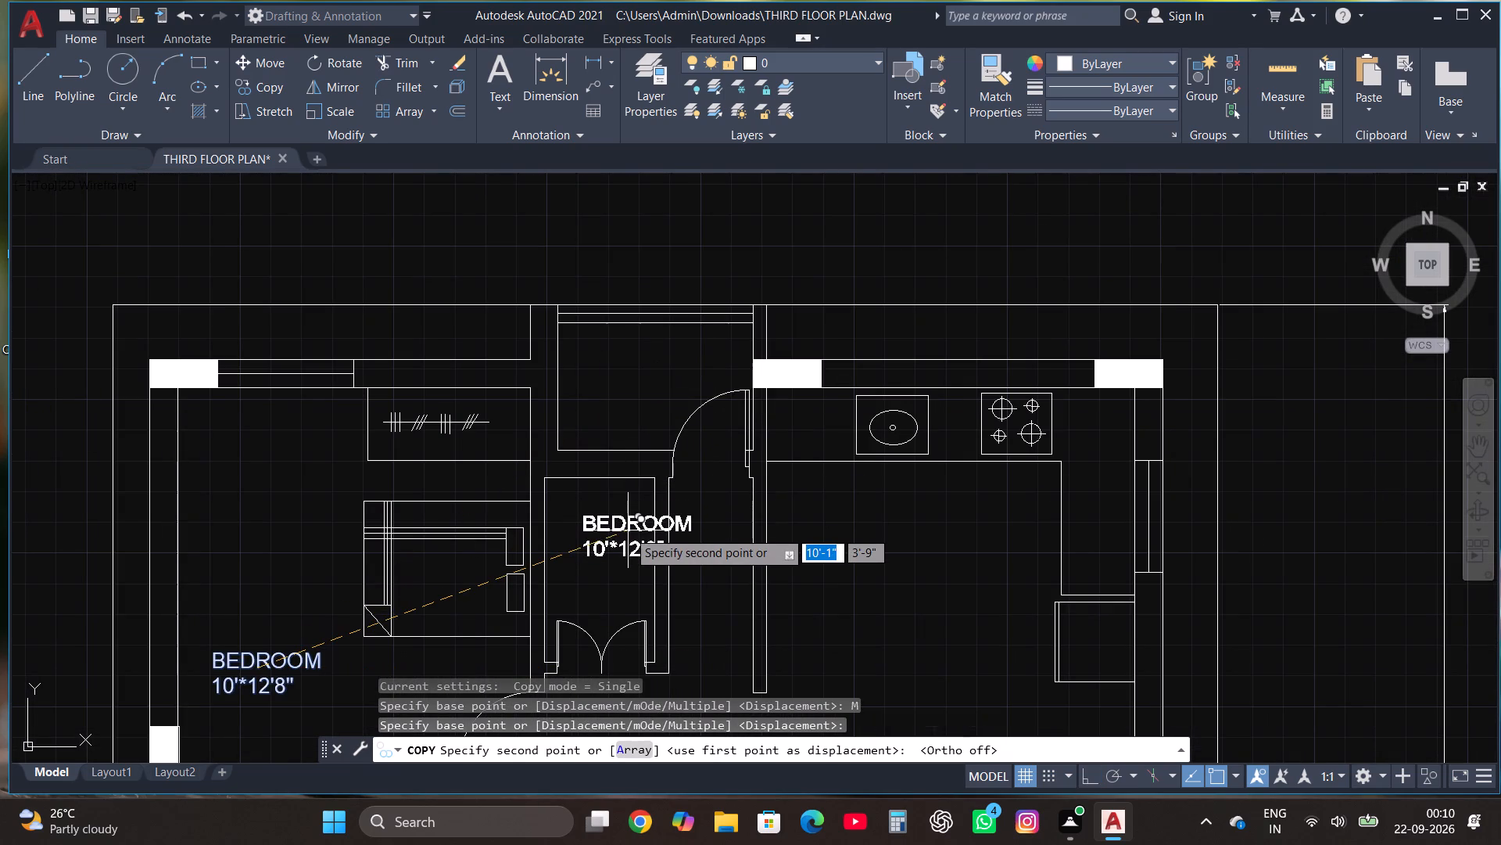
click(586, 553)
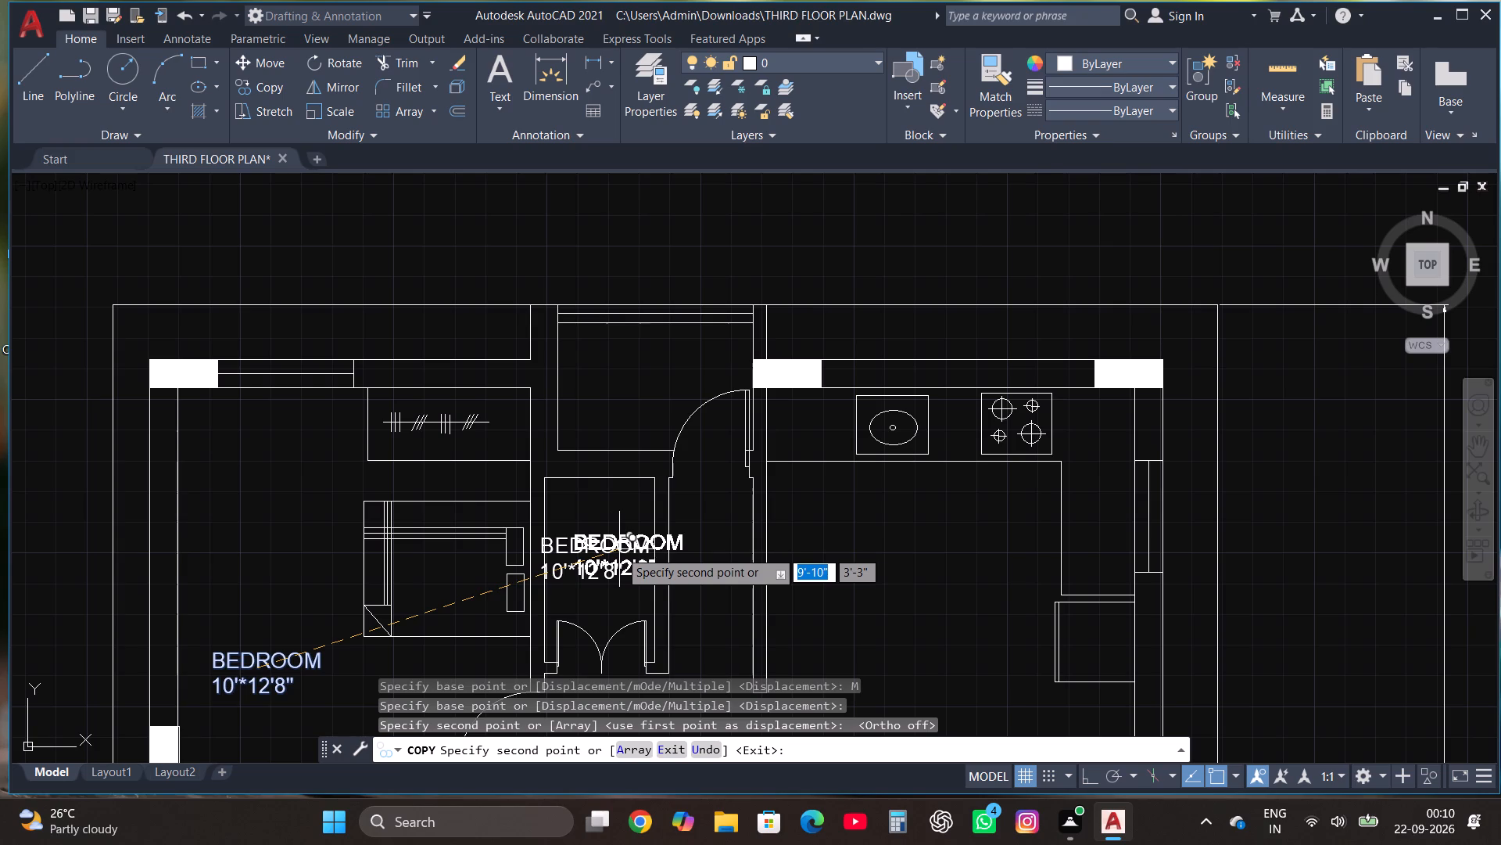
click(931, 571)
scroll(776, 414, down, 3)
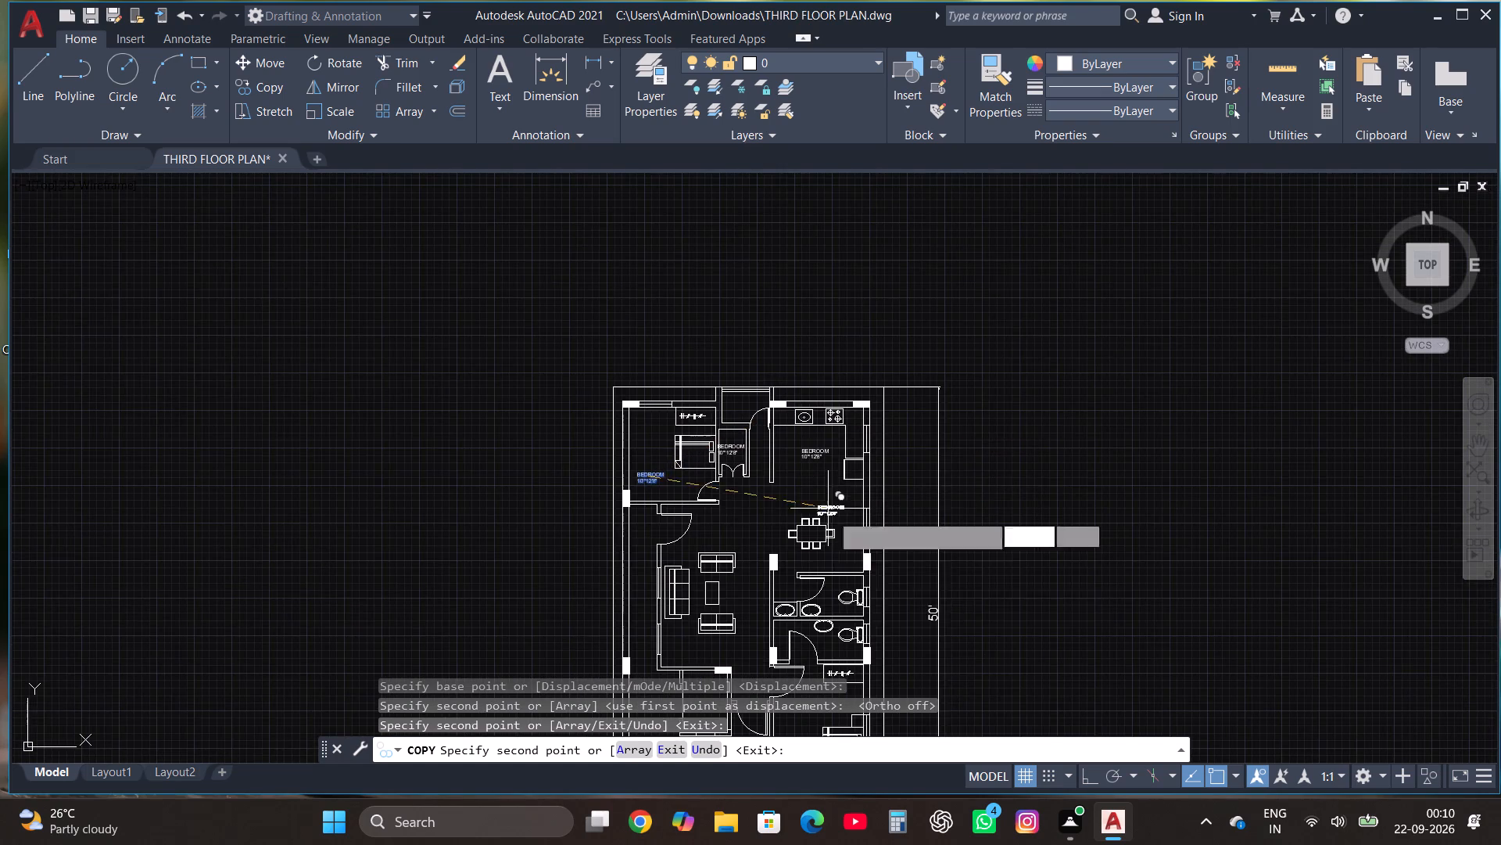
scroll(820, 543, up, 3)
click(861, 612)
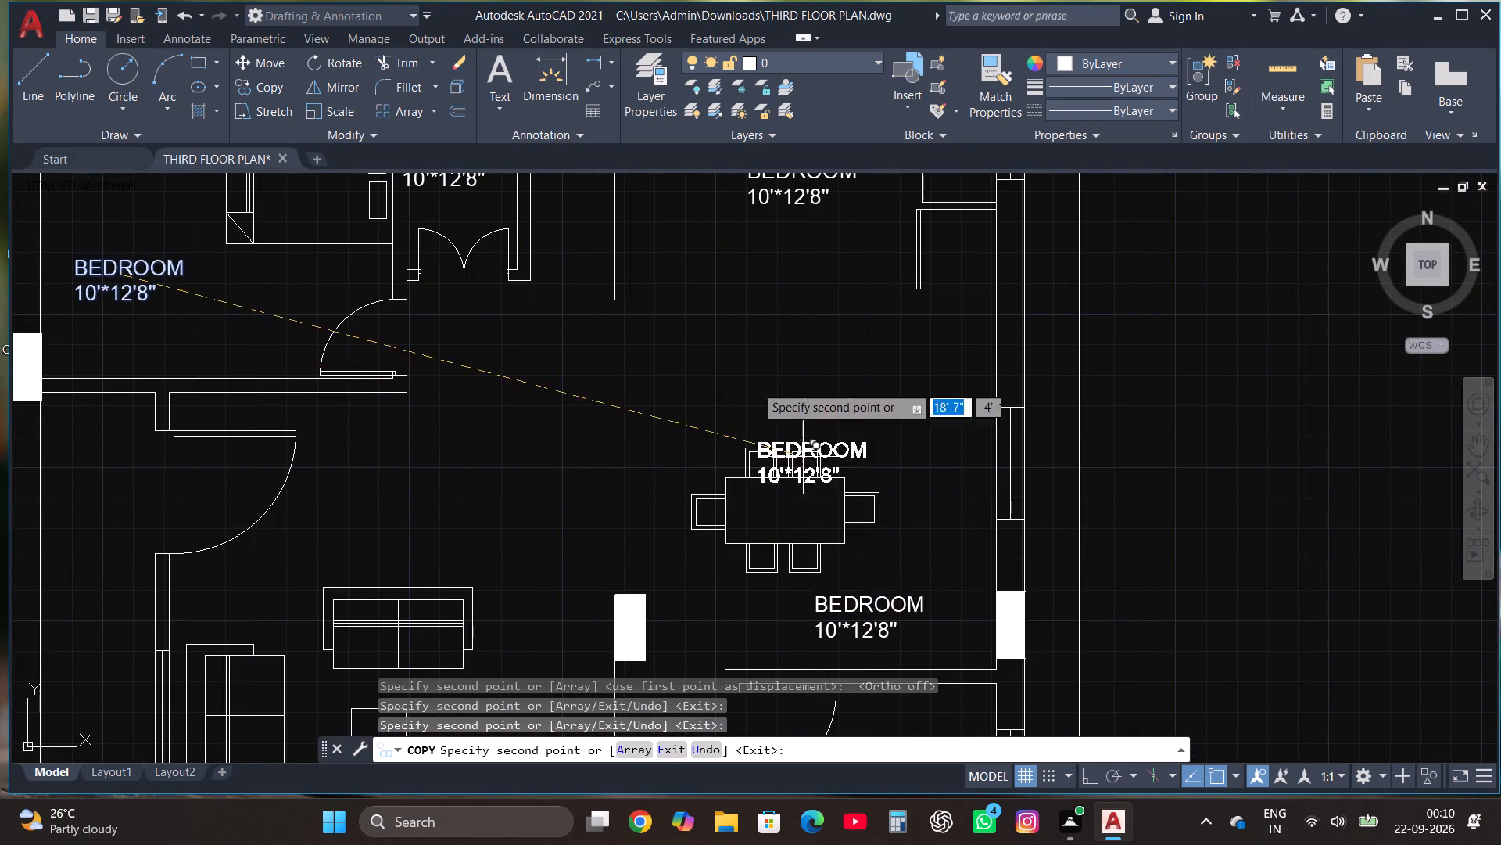
Place further label copies in the southern bathroom, the southeast bedroom, the small room north of the southwest wardrobe, and the southwest bedroom.
scroll(729, 344, down, 4)
scroll(750, 440, up, 3)
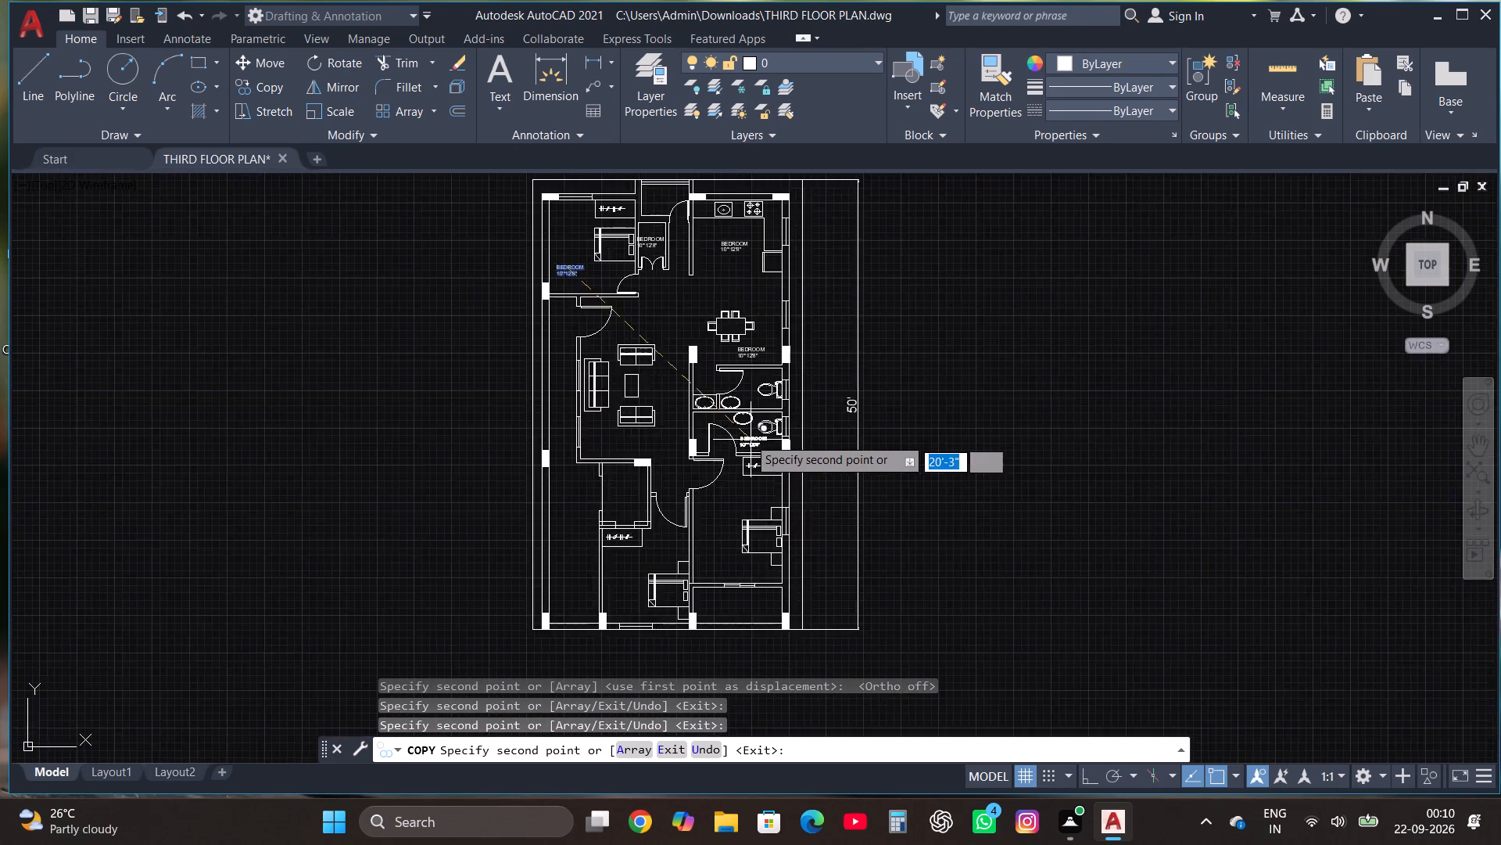
scroll(748, 437, up, 1)
click(739, 442)
scroll(750, 422, down, 1)
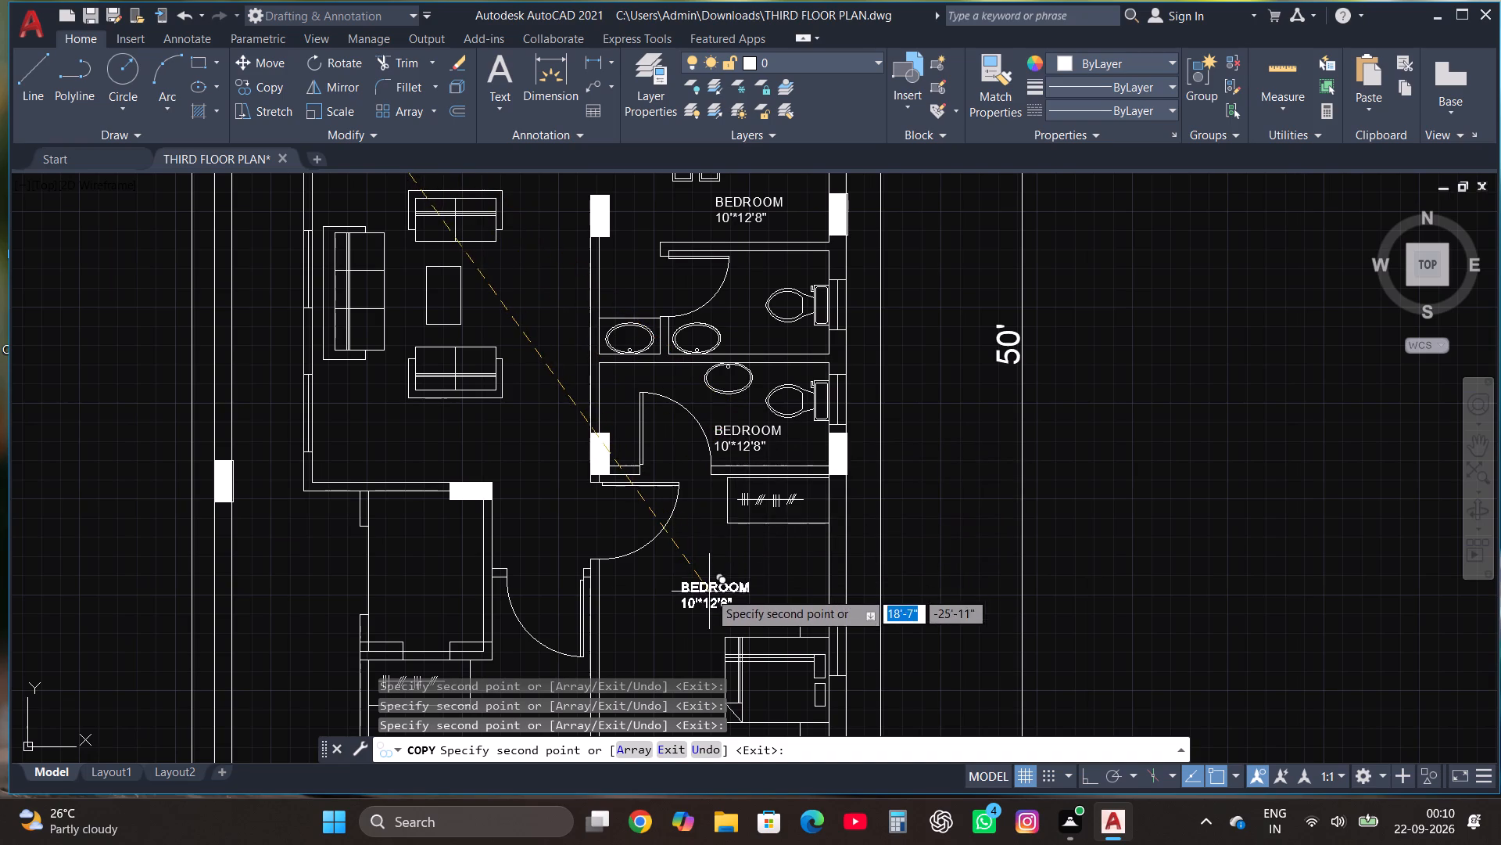
click(709, 591)
scroll(898, 462, down, 3)
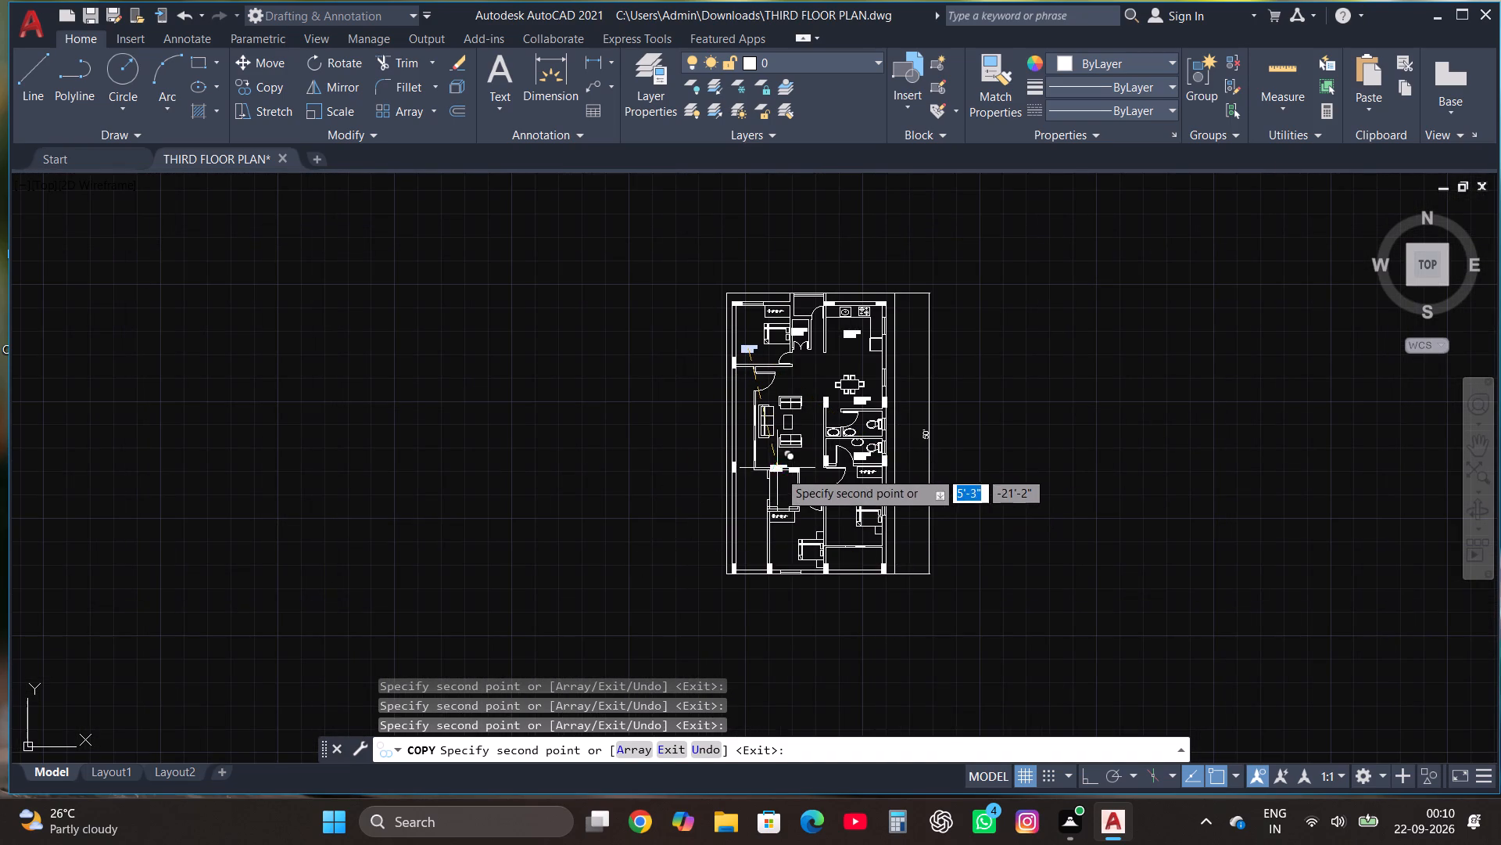
scroll(780, 473, up, 3)
click(784, 540)
scroll(829, 455, down, 2)
scroll(833, 567, up, 2)
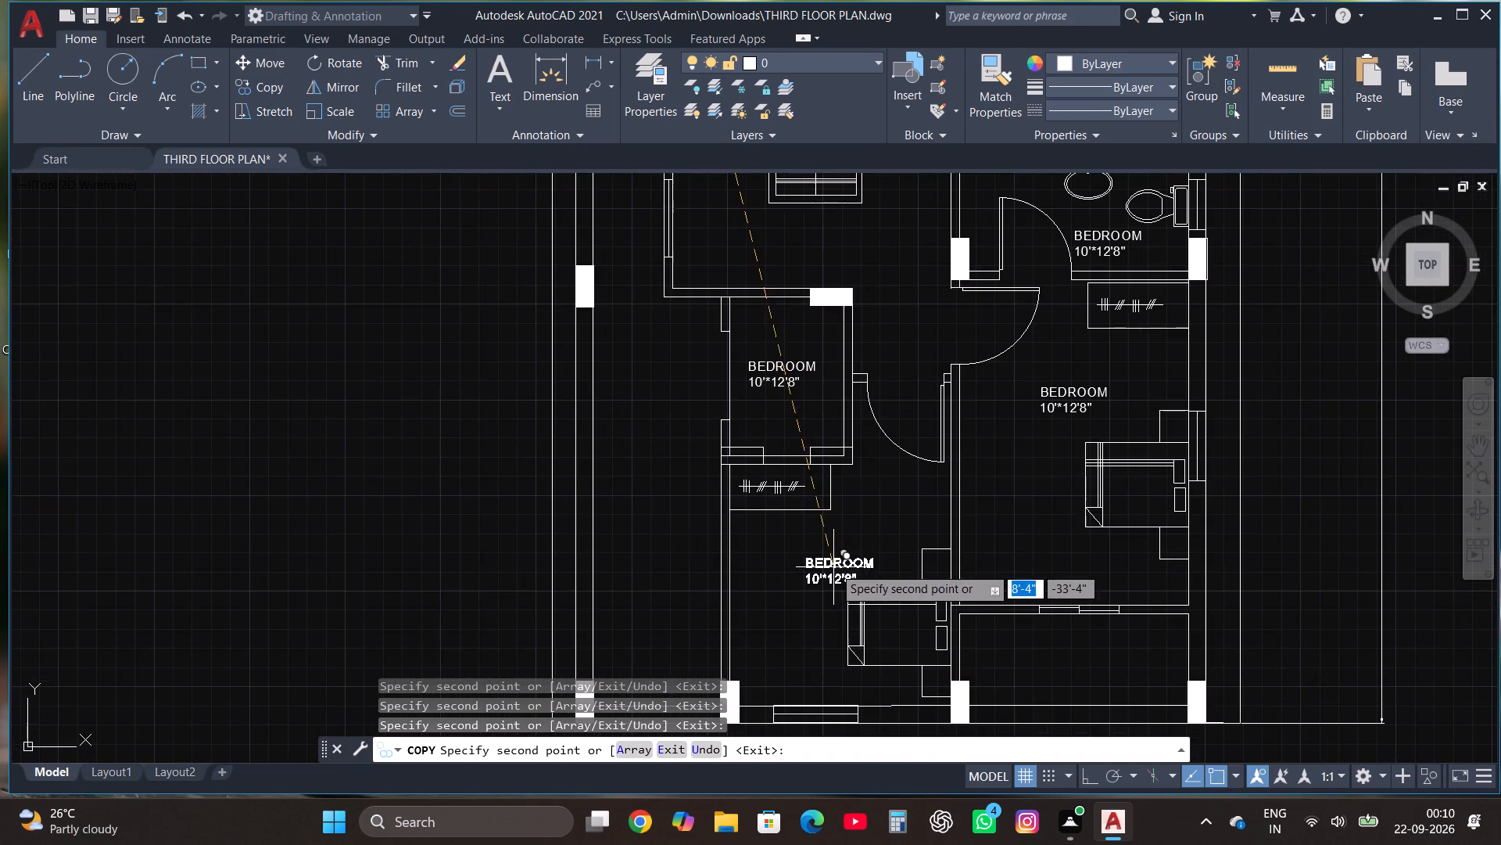
click(813, 550)
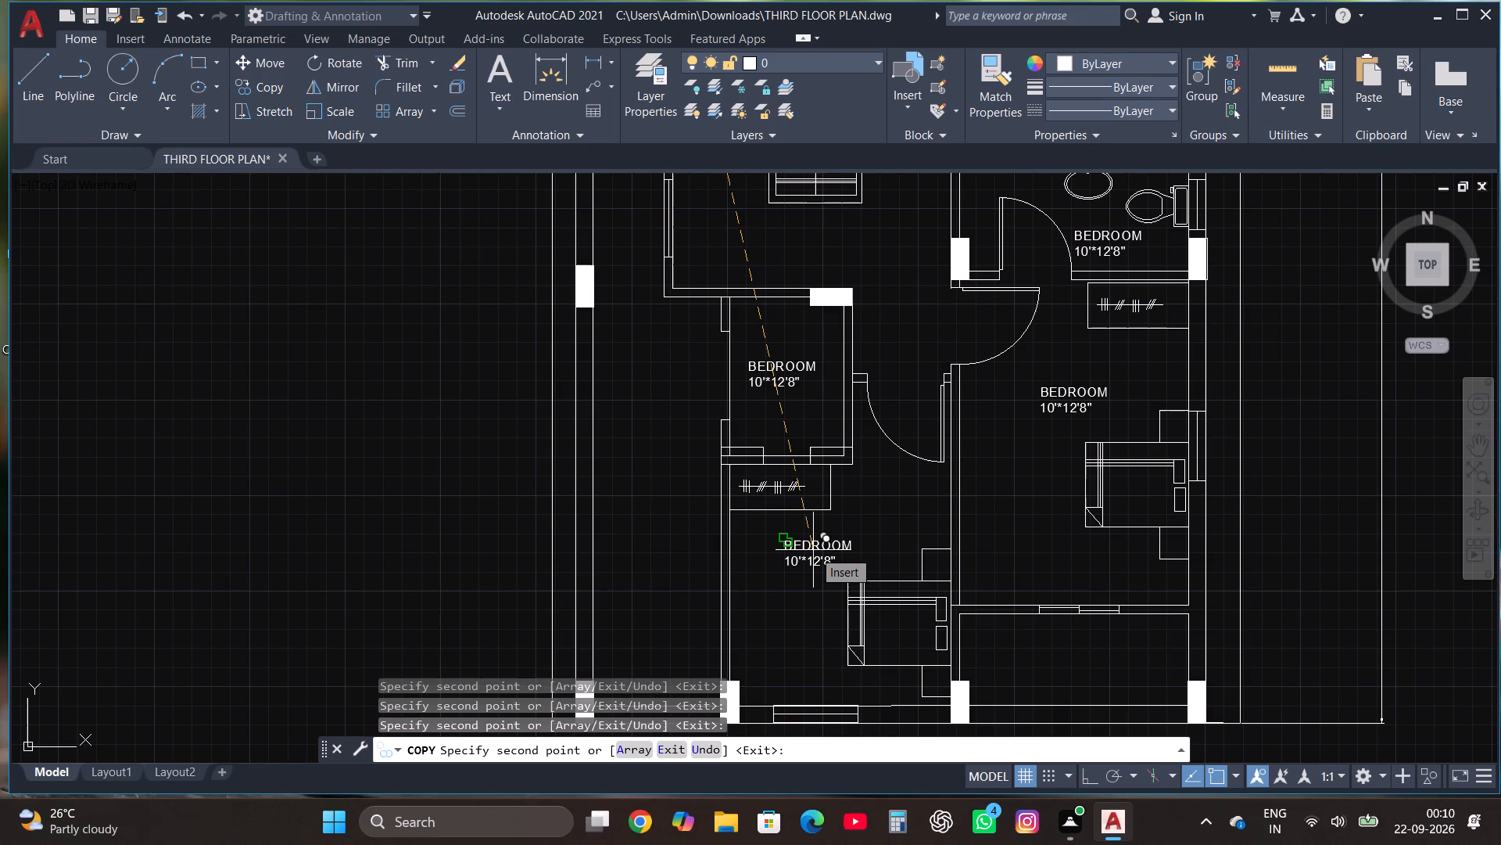
Place the last label copies in the narrow strip west of the living area, east of the coffee table, and just south of the plan.
scroll(811, 627, down, 1)
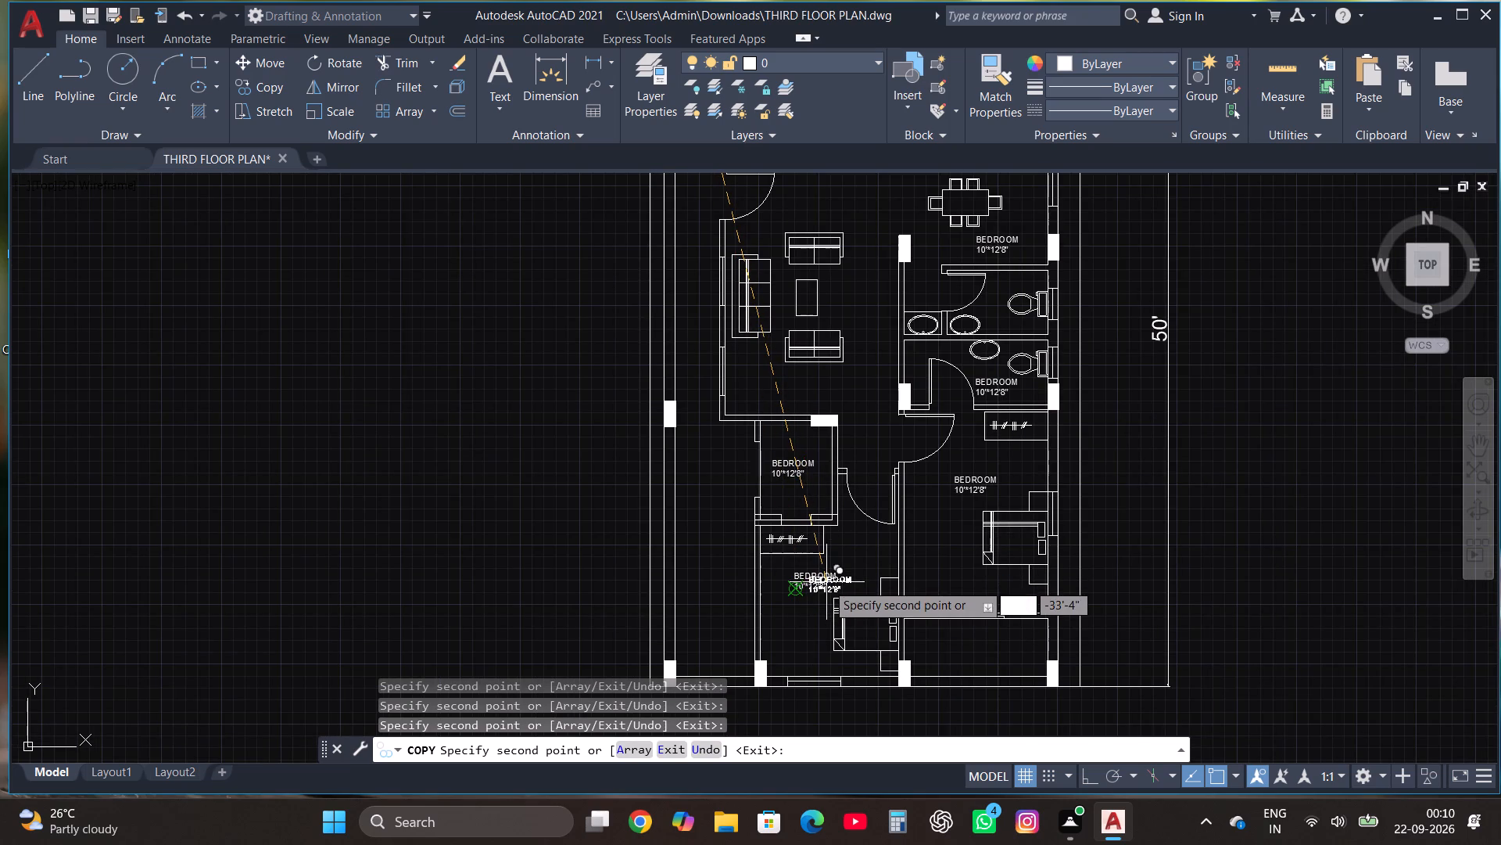
click(698, 295)
scroll(765, 537, down, 3)
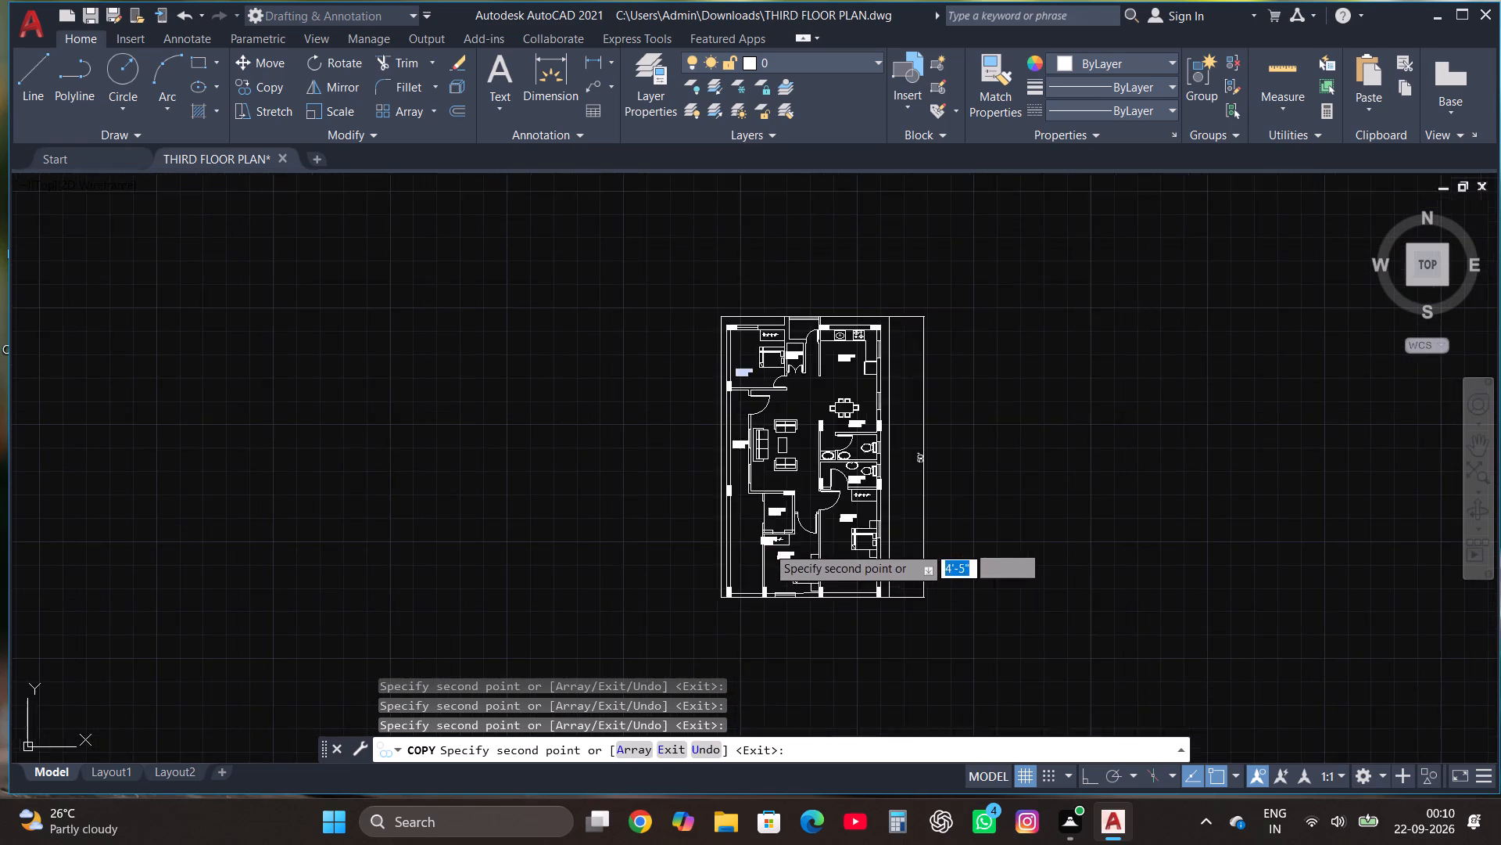
scroll(791, 458, up, 4)
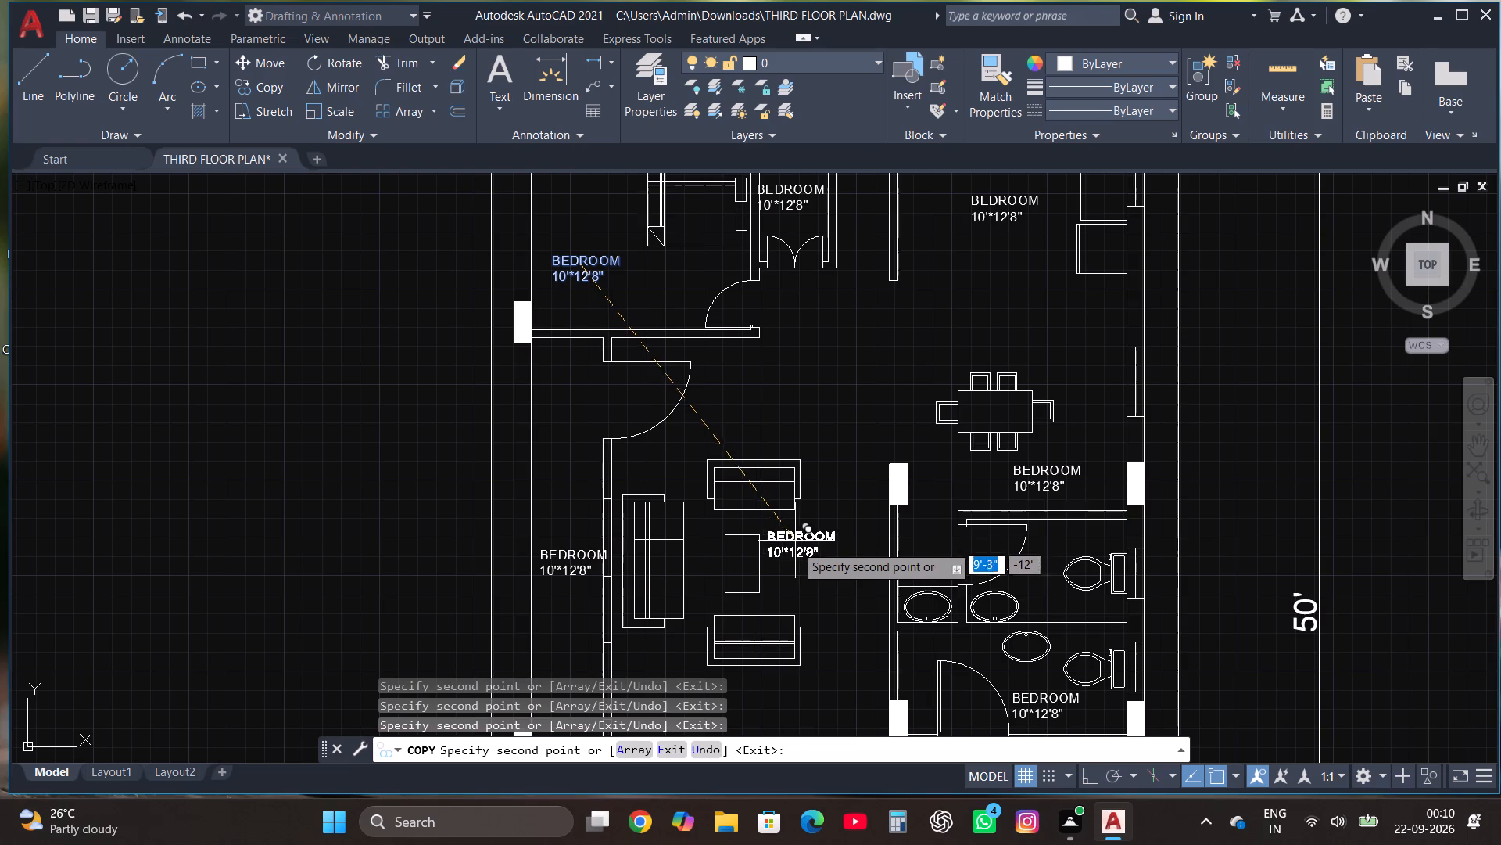
click(804, 561)
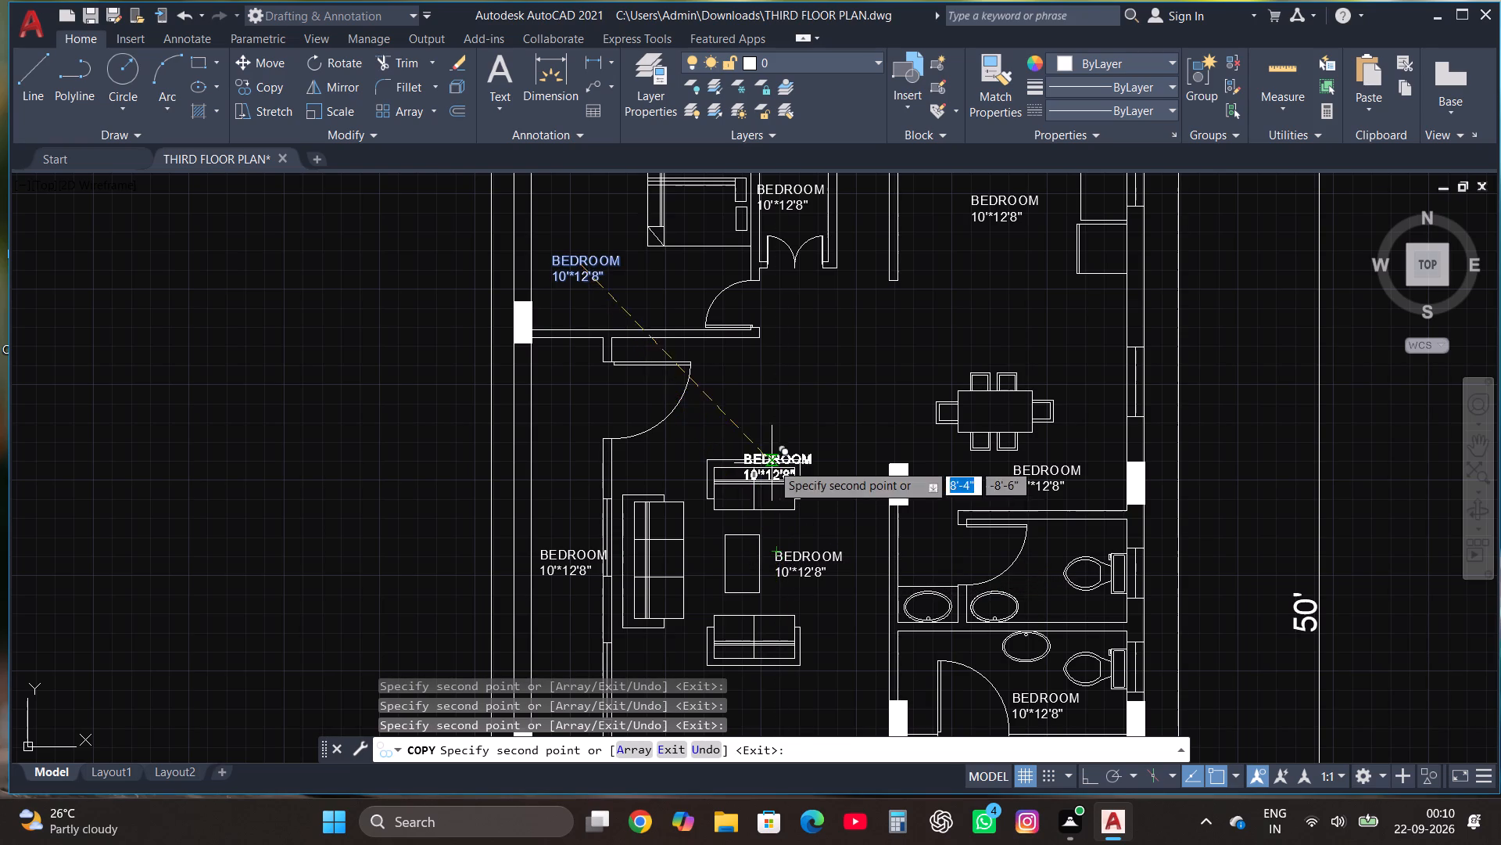
scroll(772, 463, down, 1)
scroll(838, 511, down, 2)
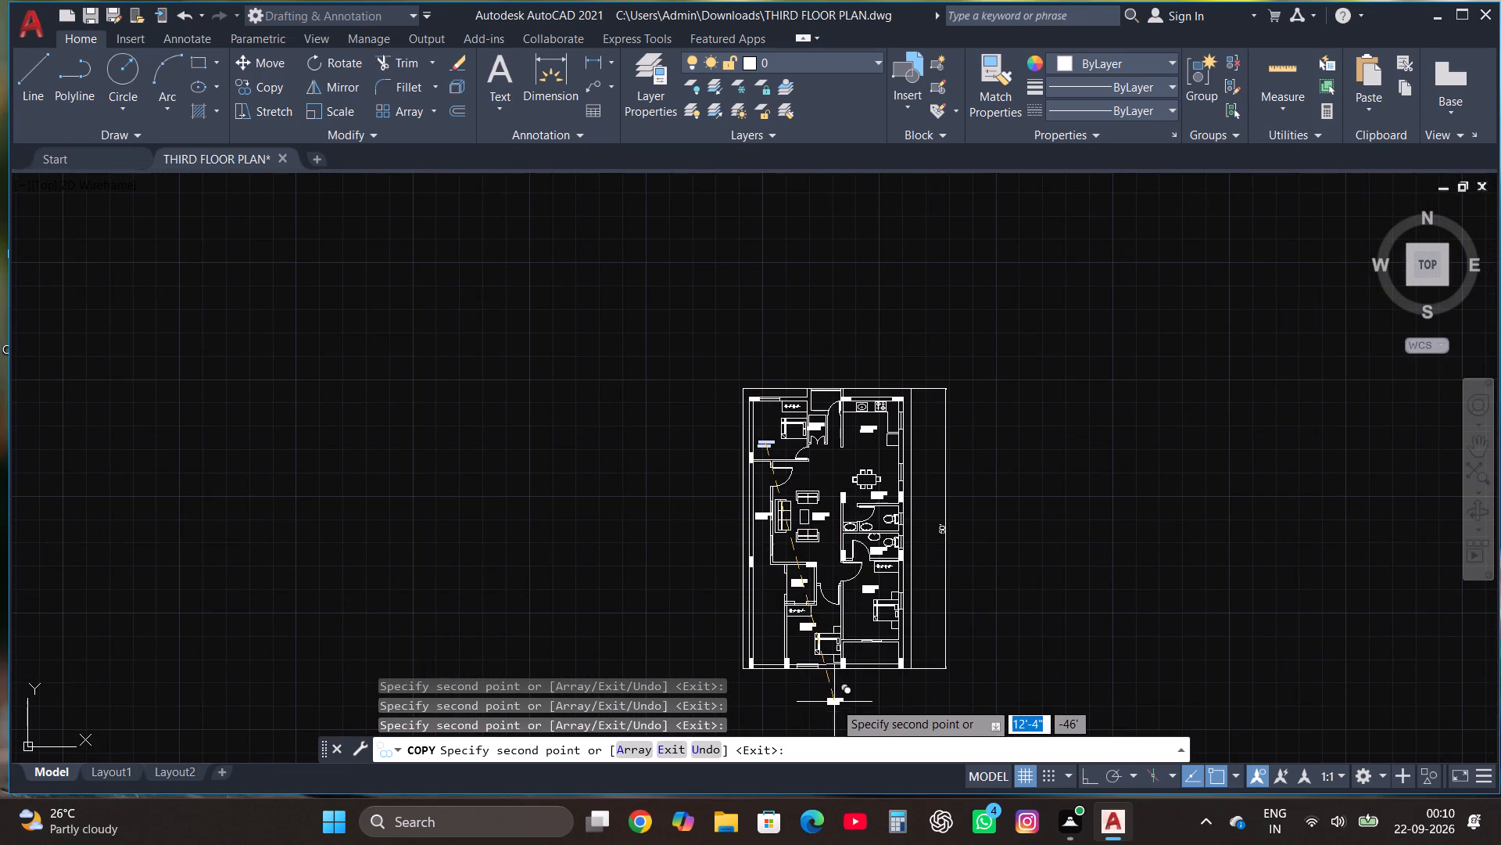
click(834, 702)
key(Escape)
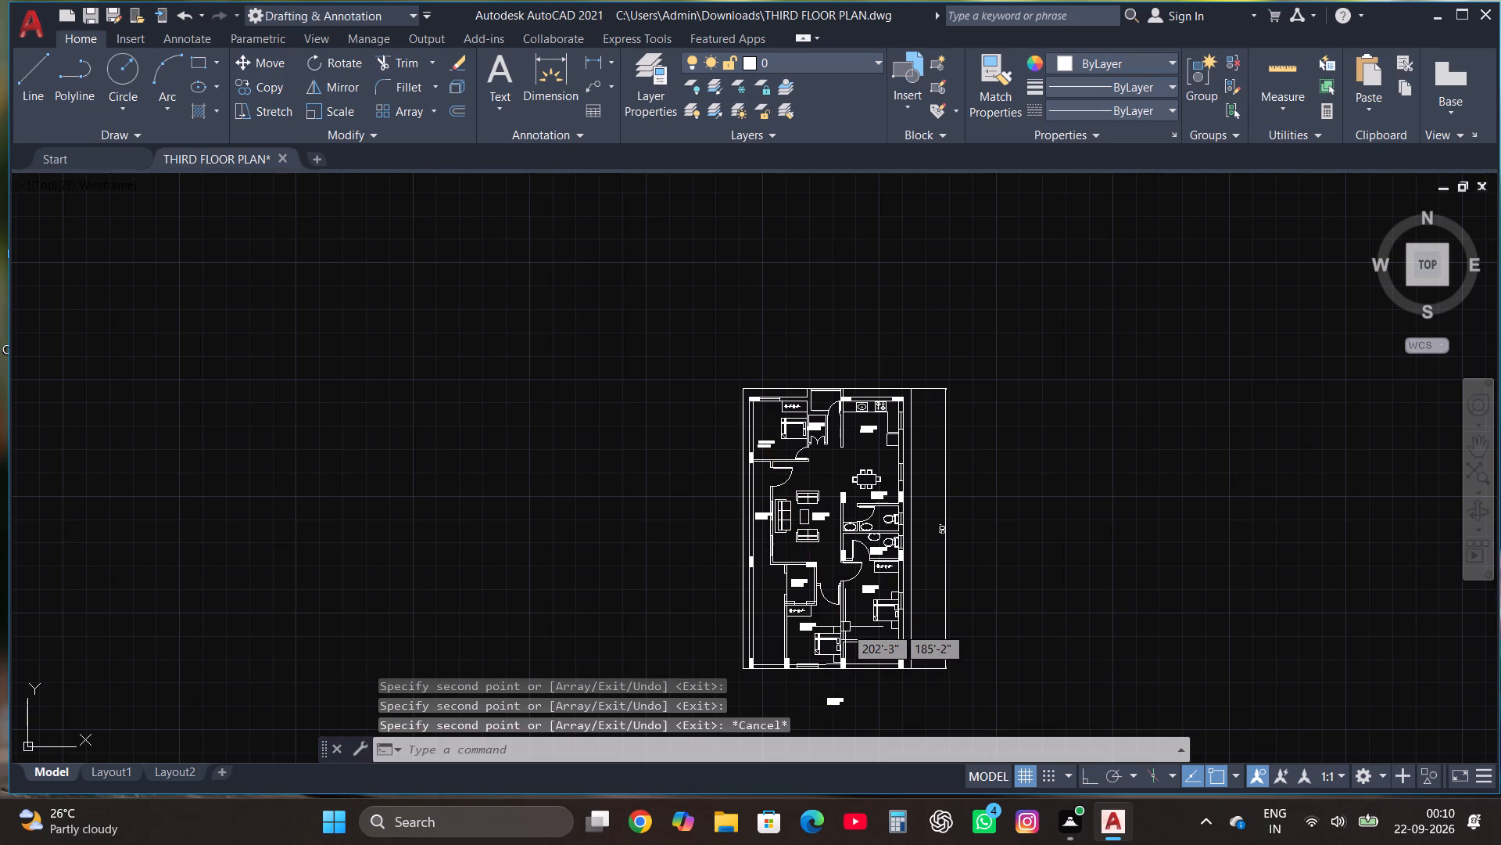
Save the drawing.
scroll(812, 646, up, 1)
scroll(772, 587, up, 2)
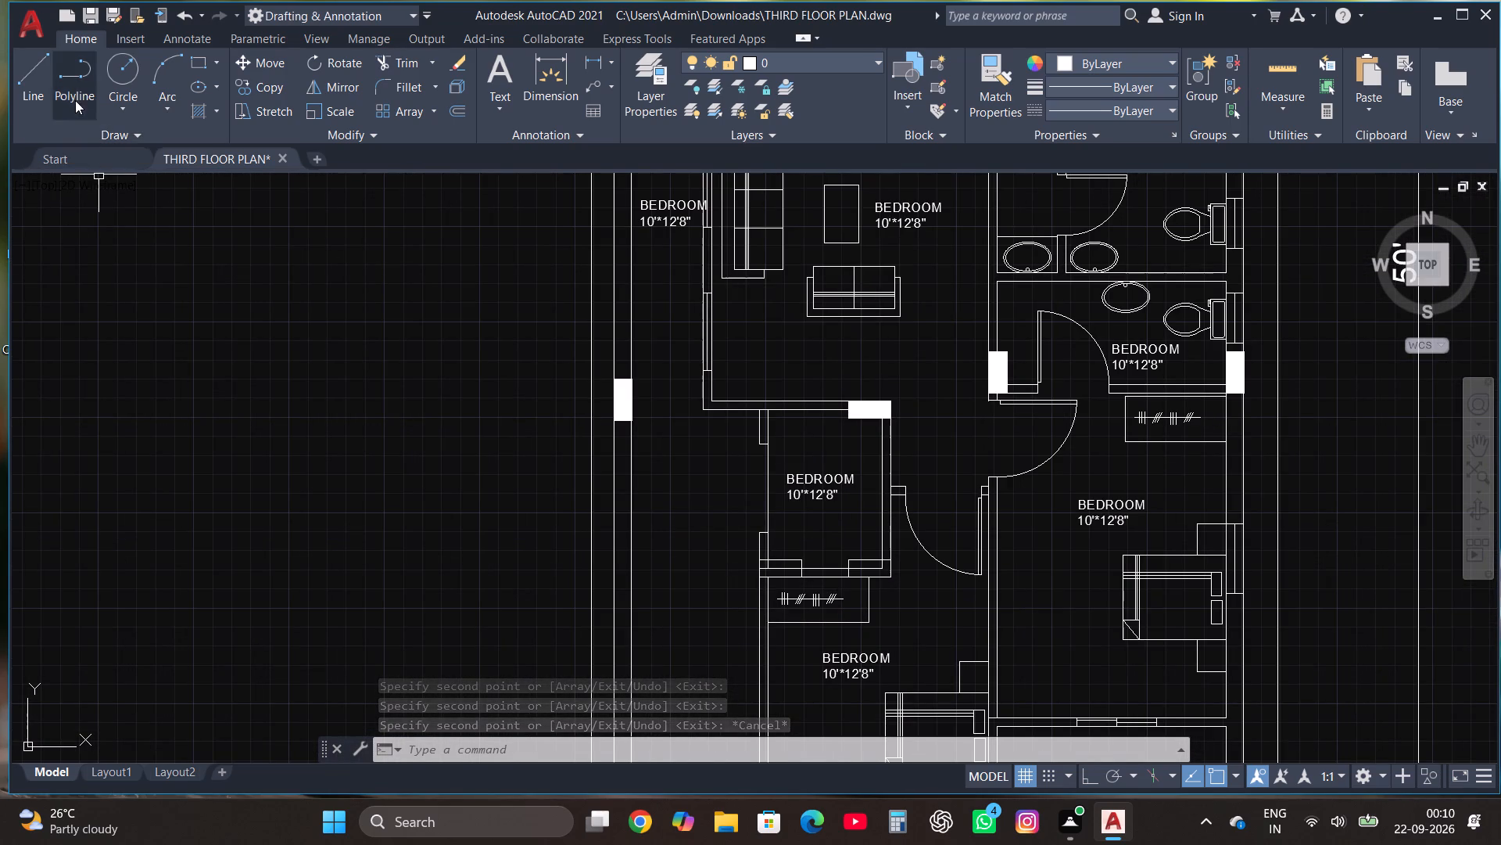
key(ctrl+s)
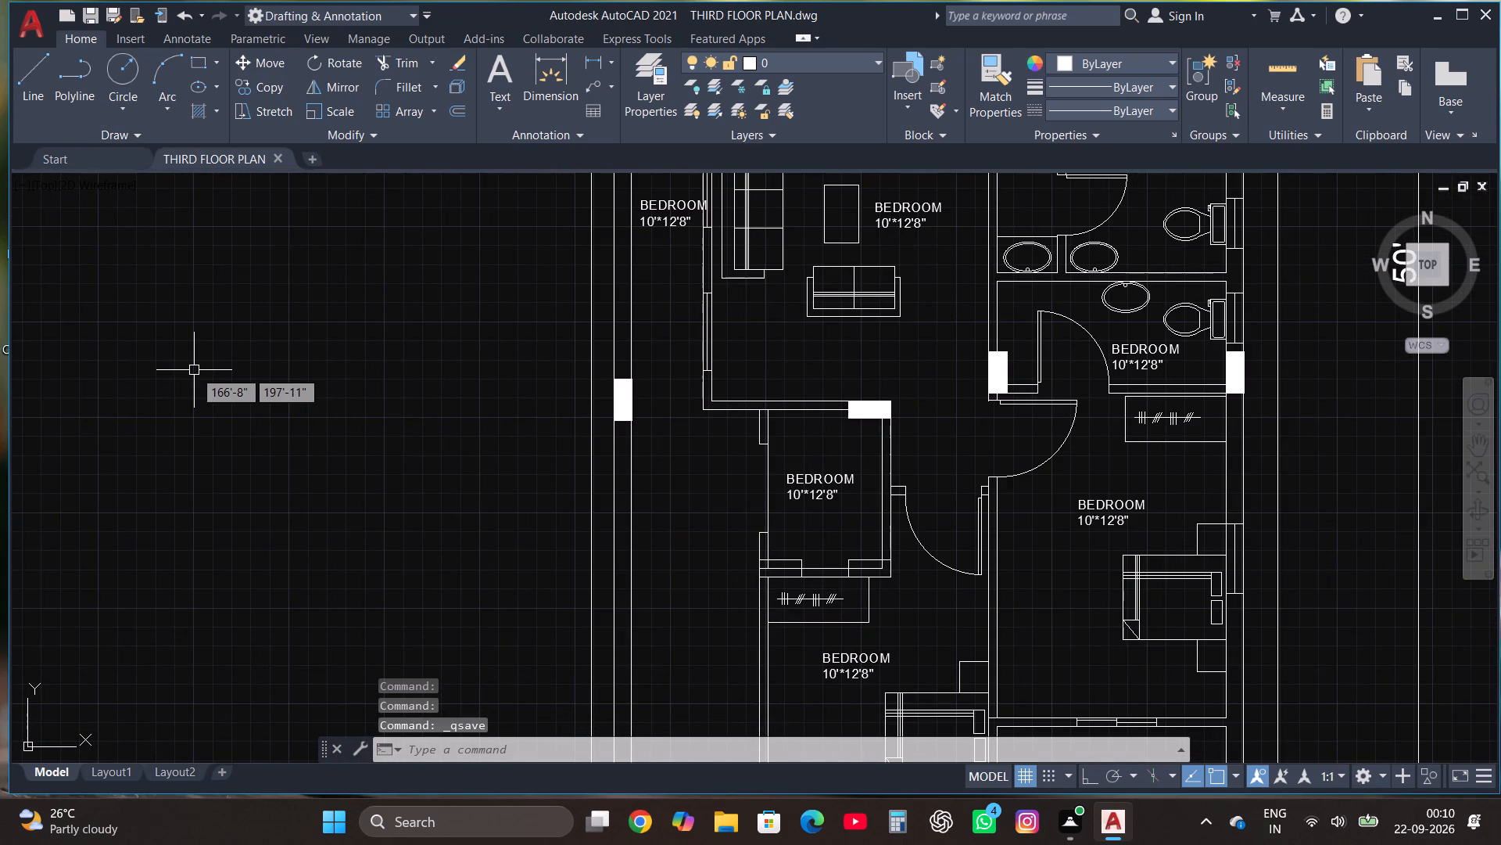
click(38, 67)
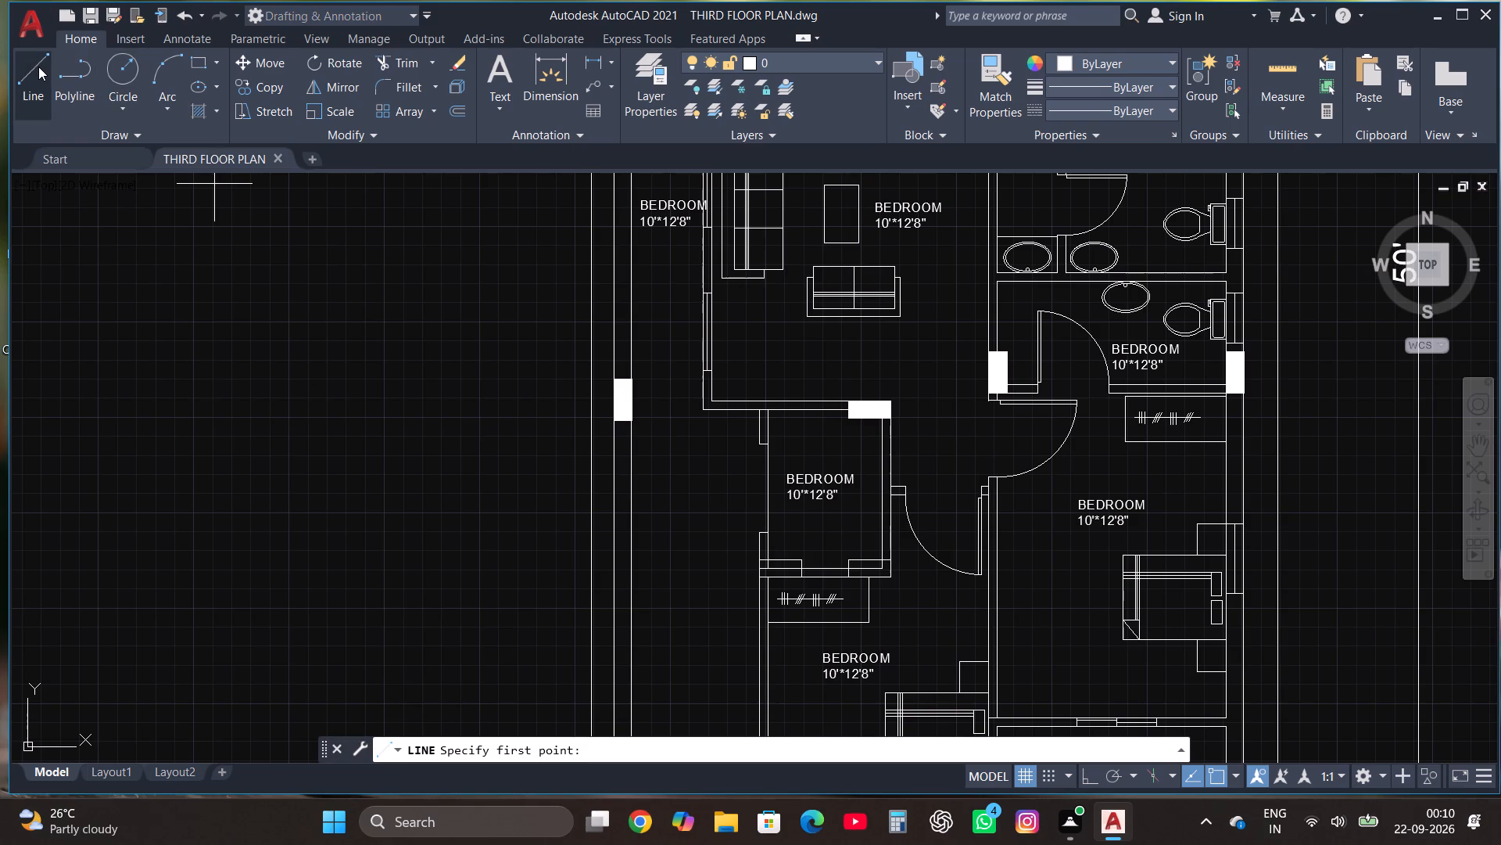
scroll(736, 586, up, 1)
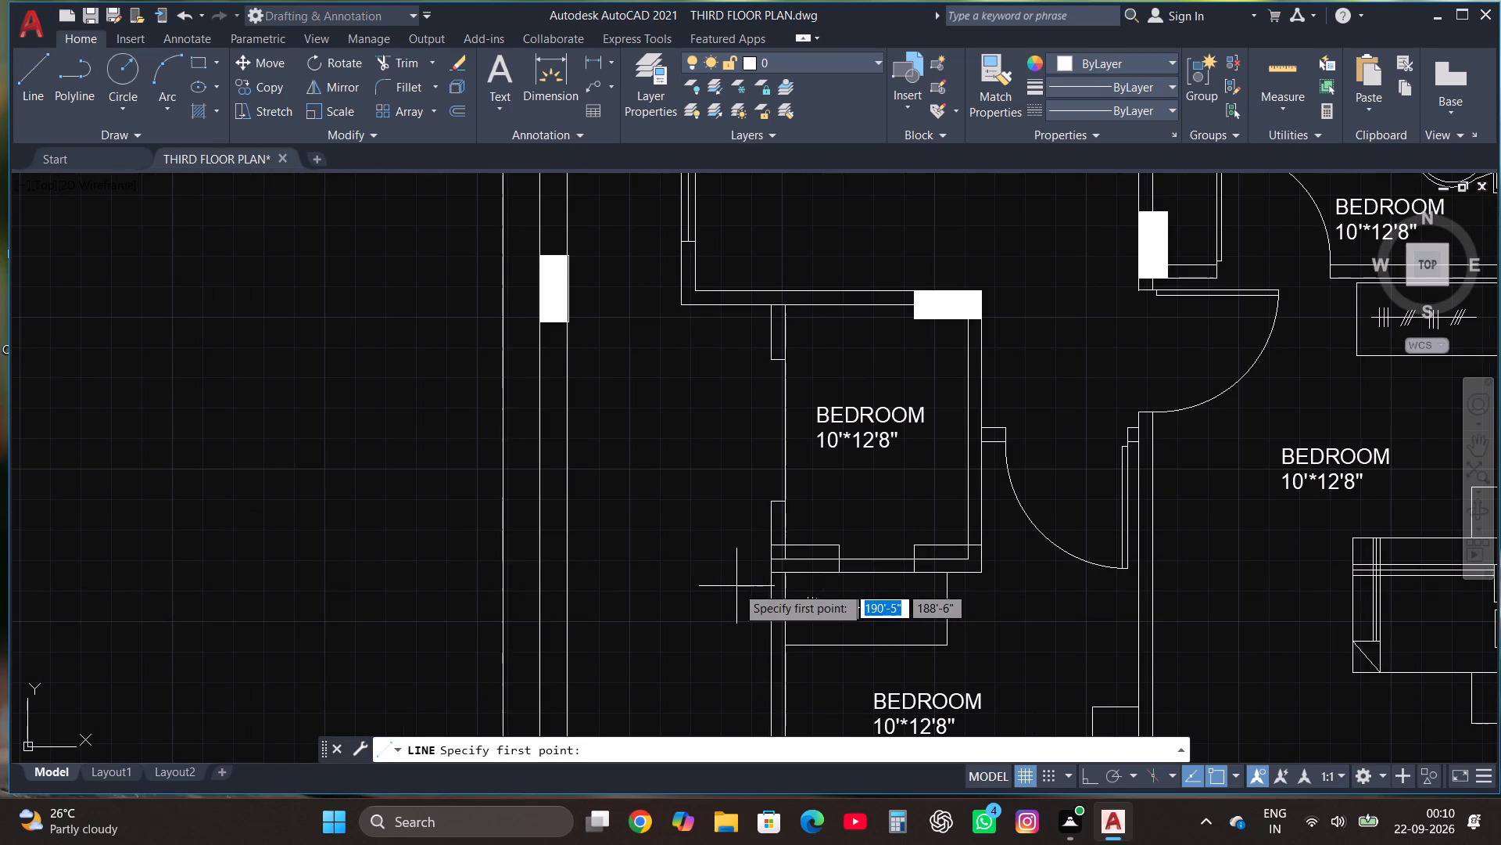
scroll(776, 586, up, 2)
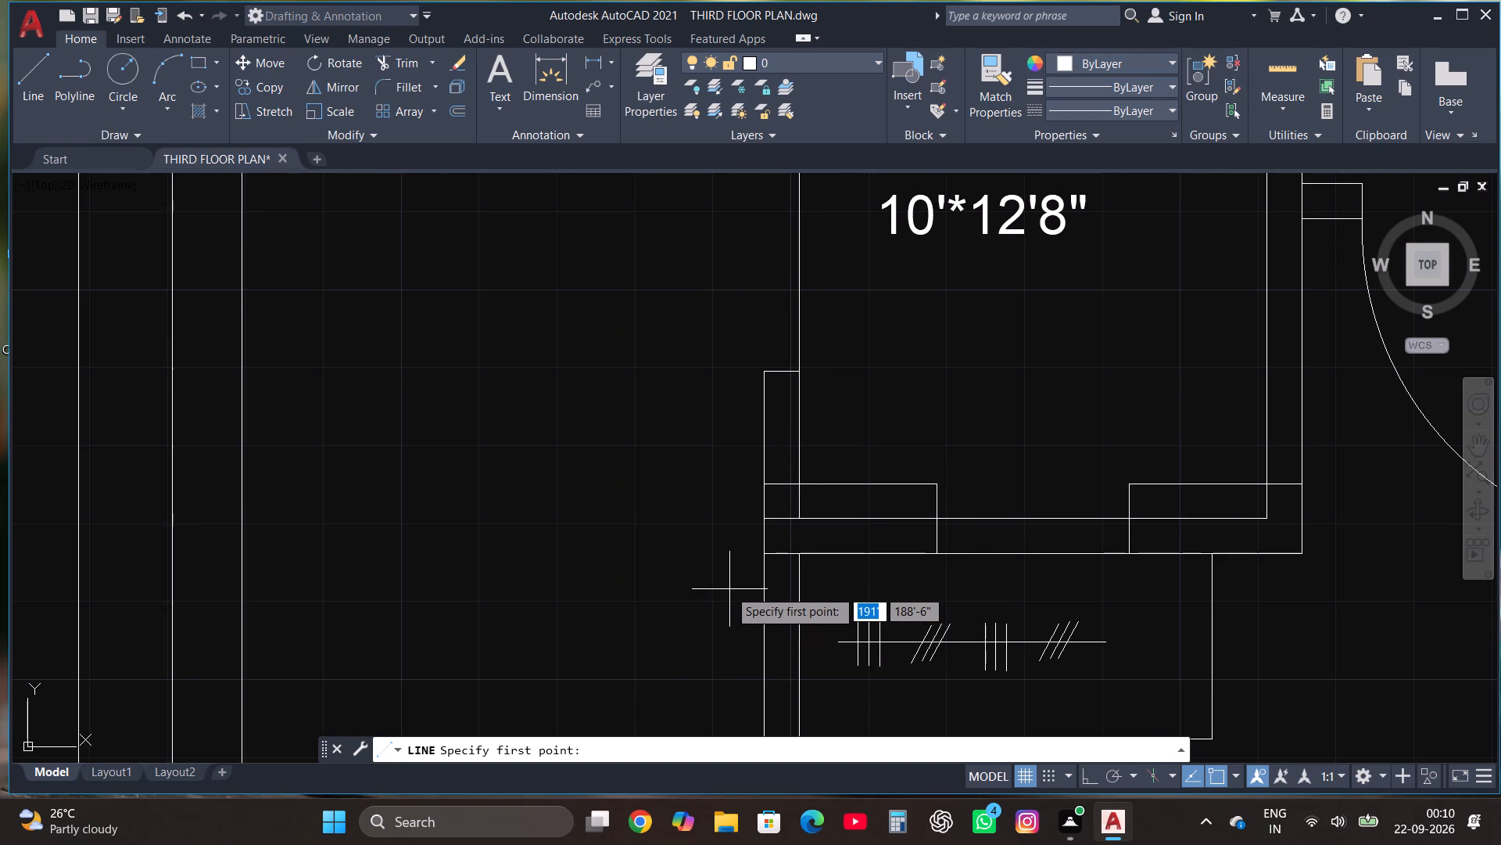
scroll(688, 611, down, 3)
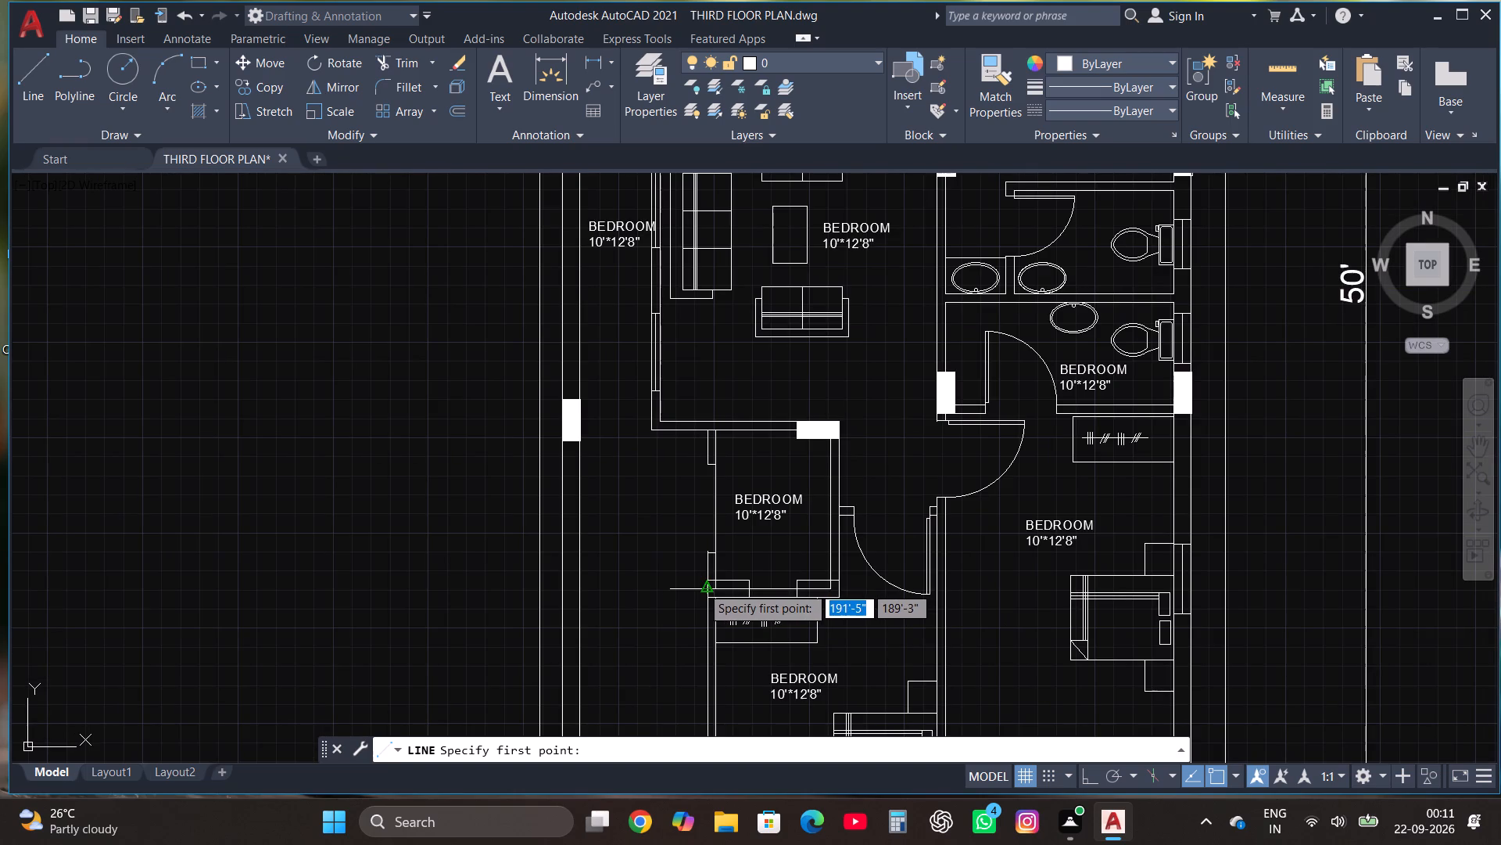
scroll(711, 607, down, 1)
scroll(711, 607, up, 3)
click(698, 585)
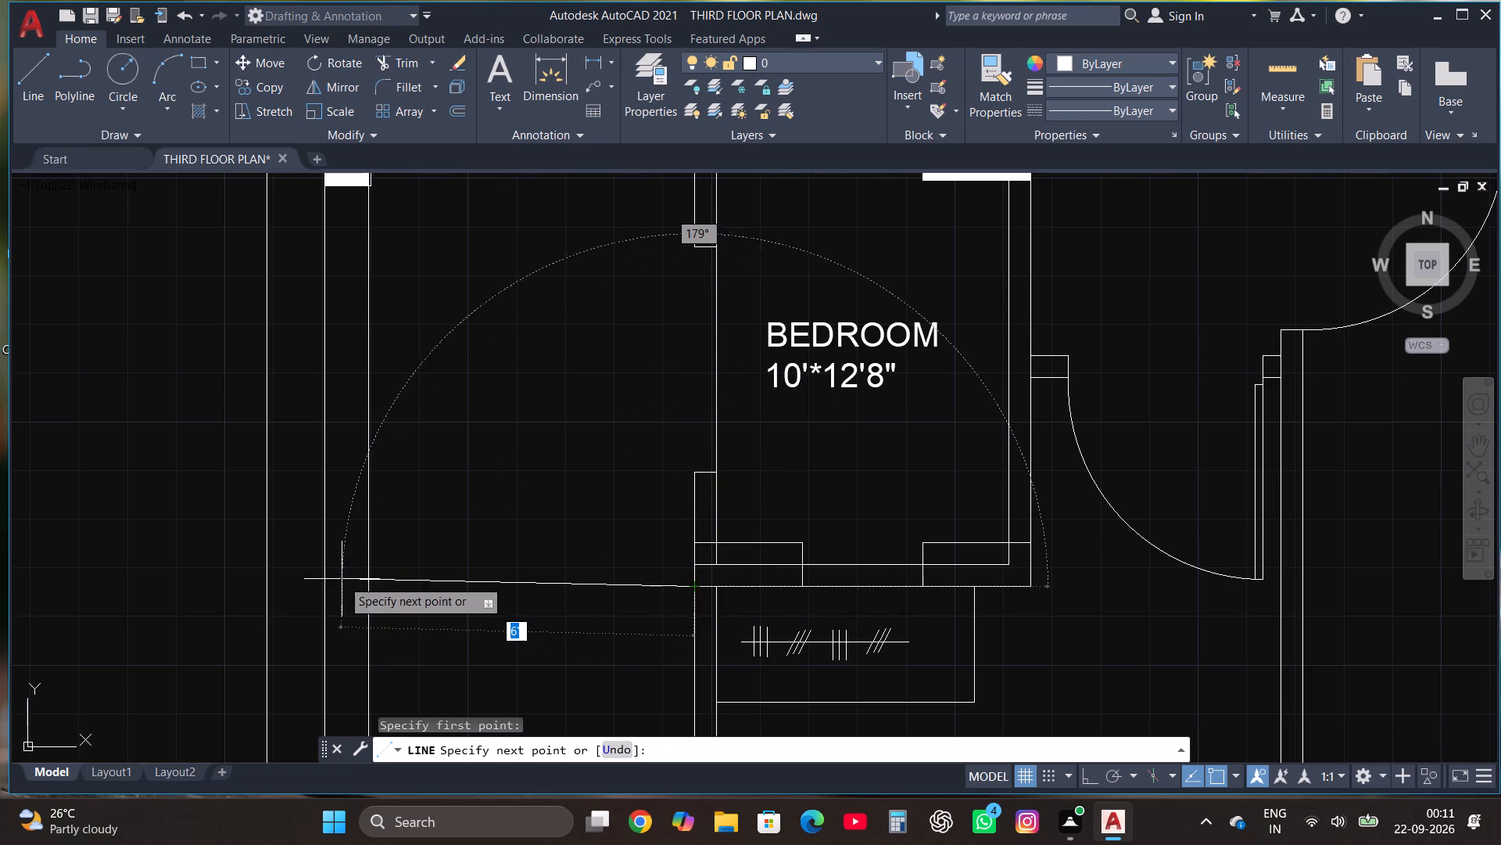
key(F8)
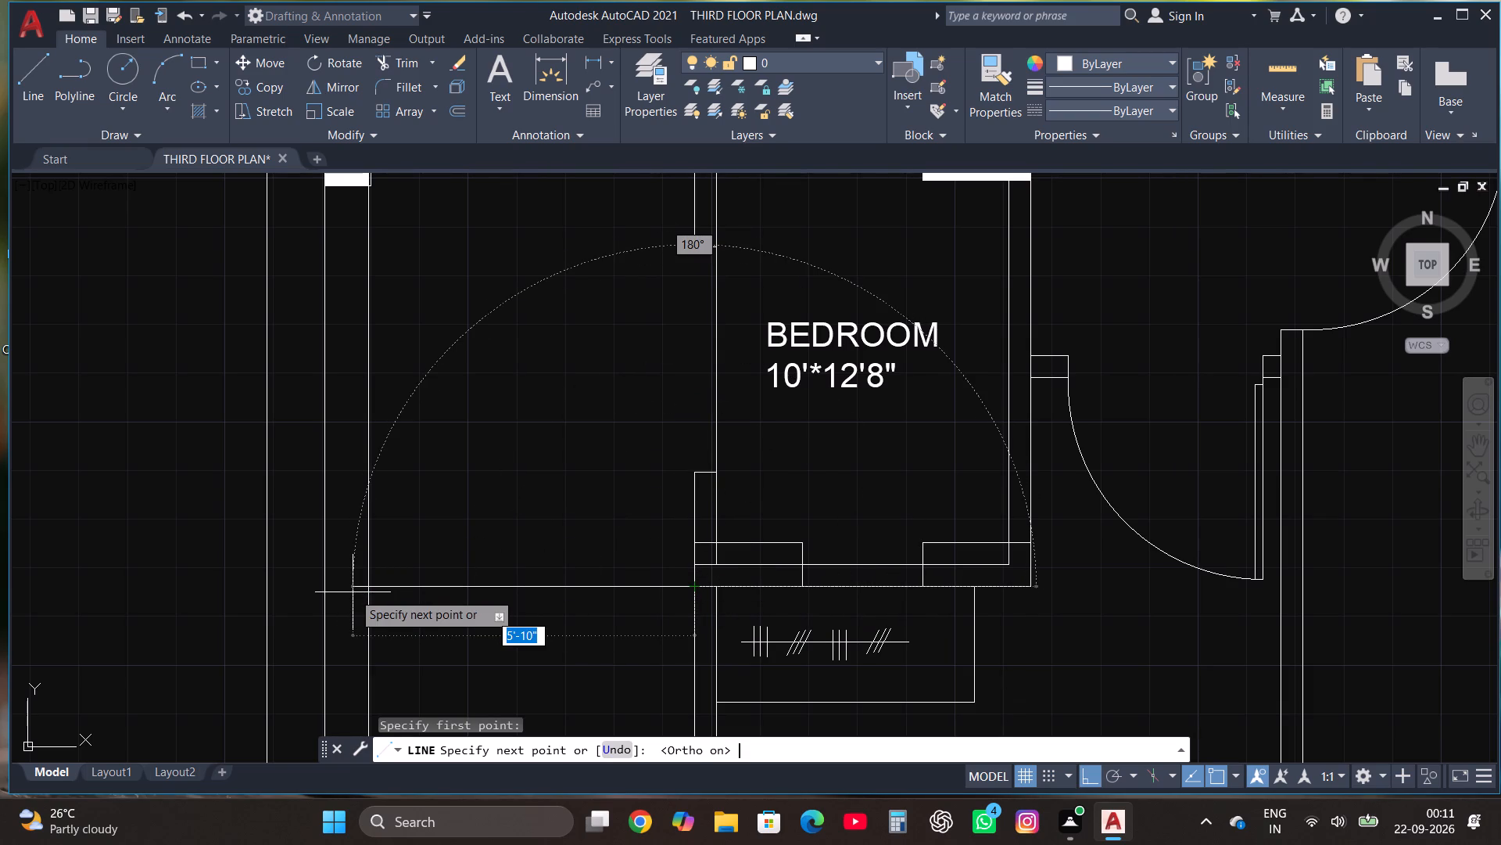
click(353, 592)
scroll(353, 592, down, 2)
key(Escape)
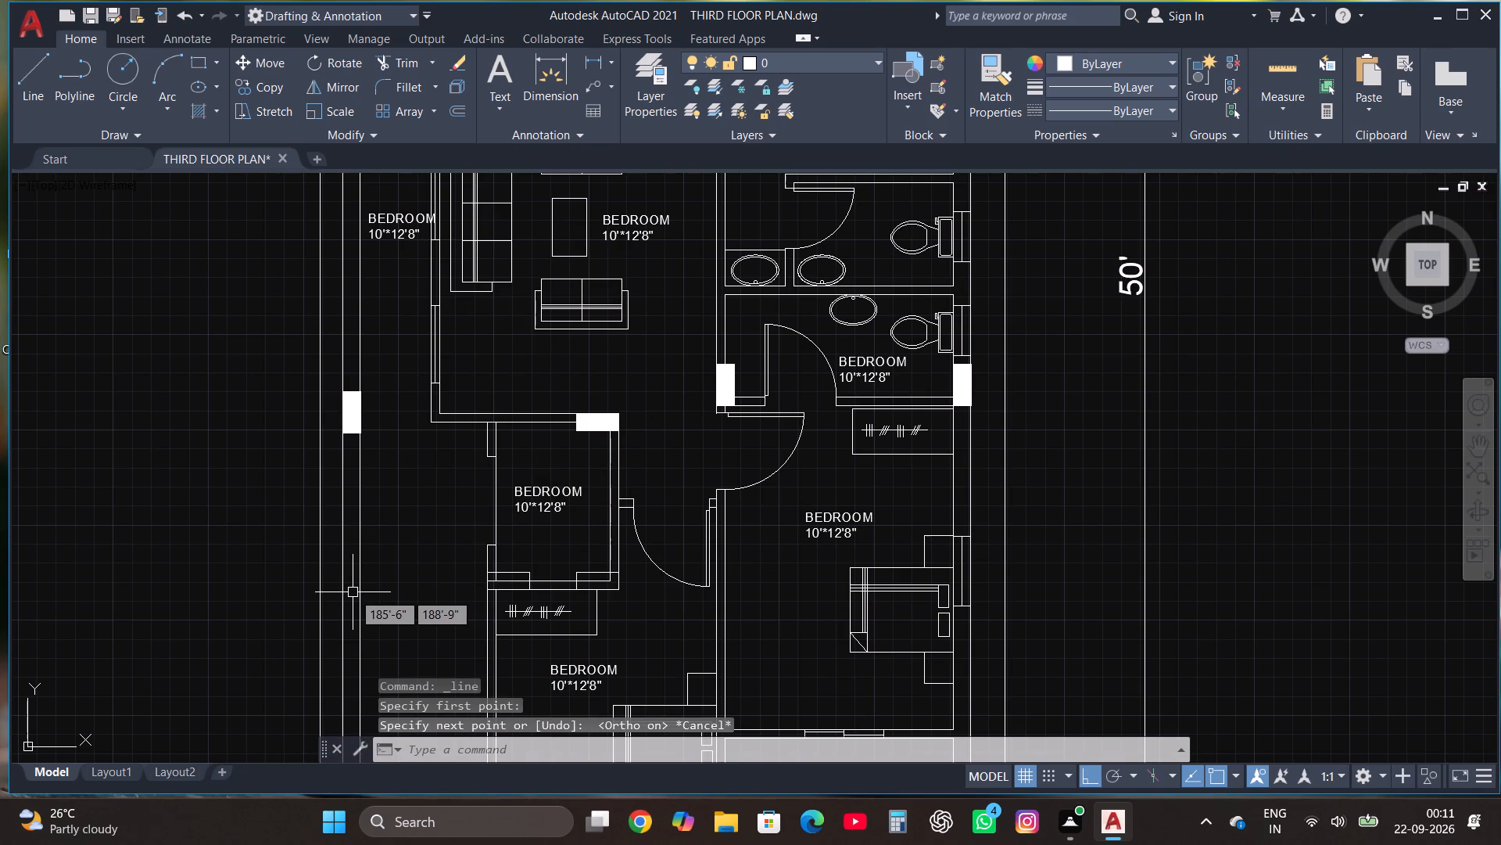
Draw a horizontal line about 6' long from the small southwest room's outer southwest corner westward past the outer wall's inner face.
click(20, 84)
scroll(520, 657, up, 2)
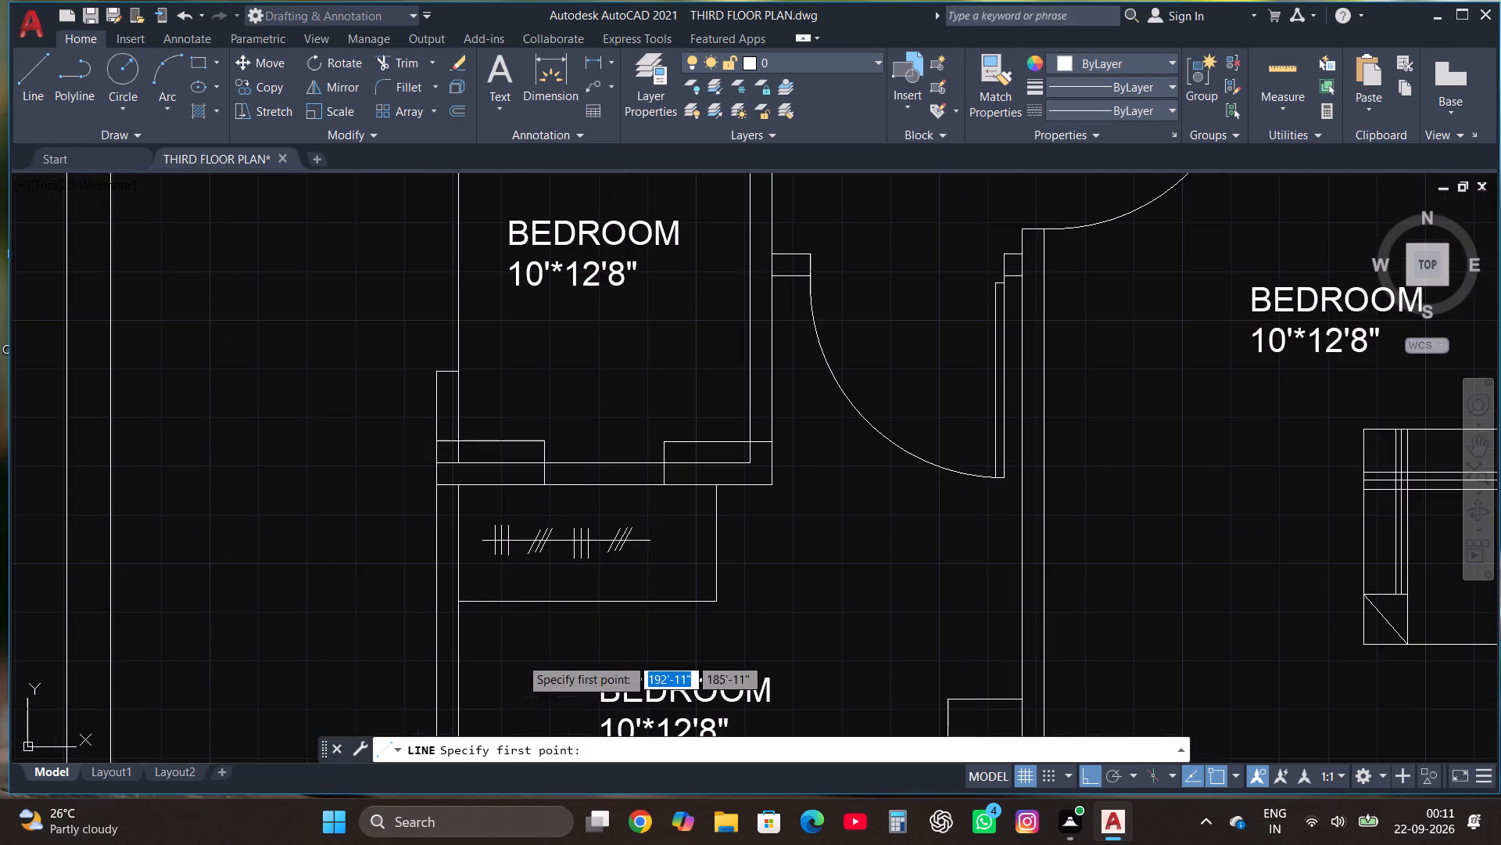
click(435, 484)
scroll(437, 484, down, 2)
scroll(295, 483, up, 2)
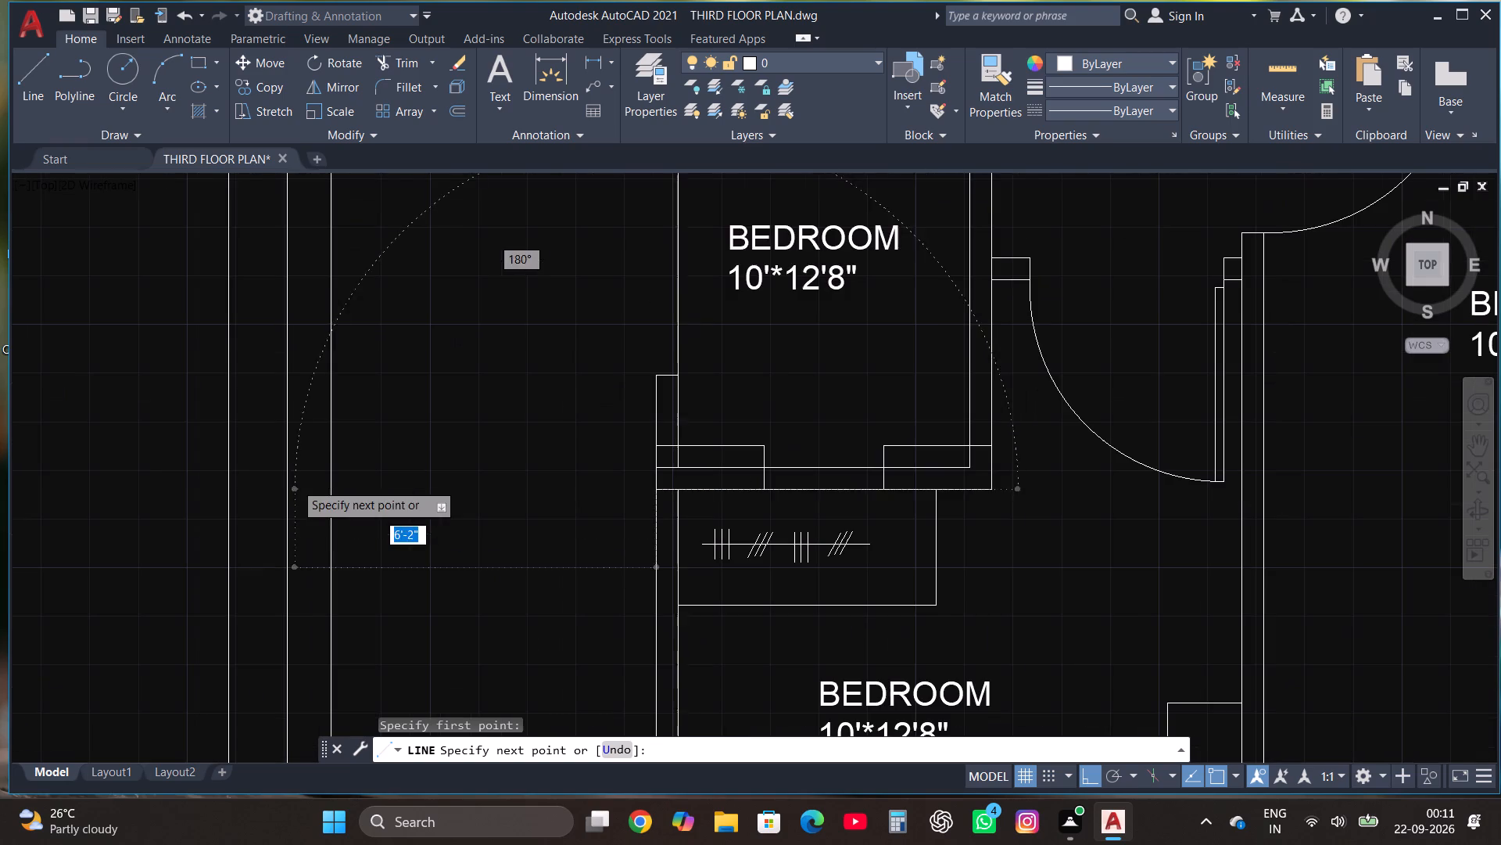
click(301, 486)
key(Escape)
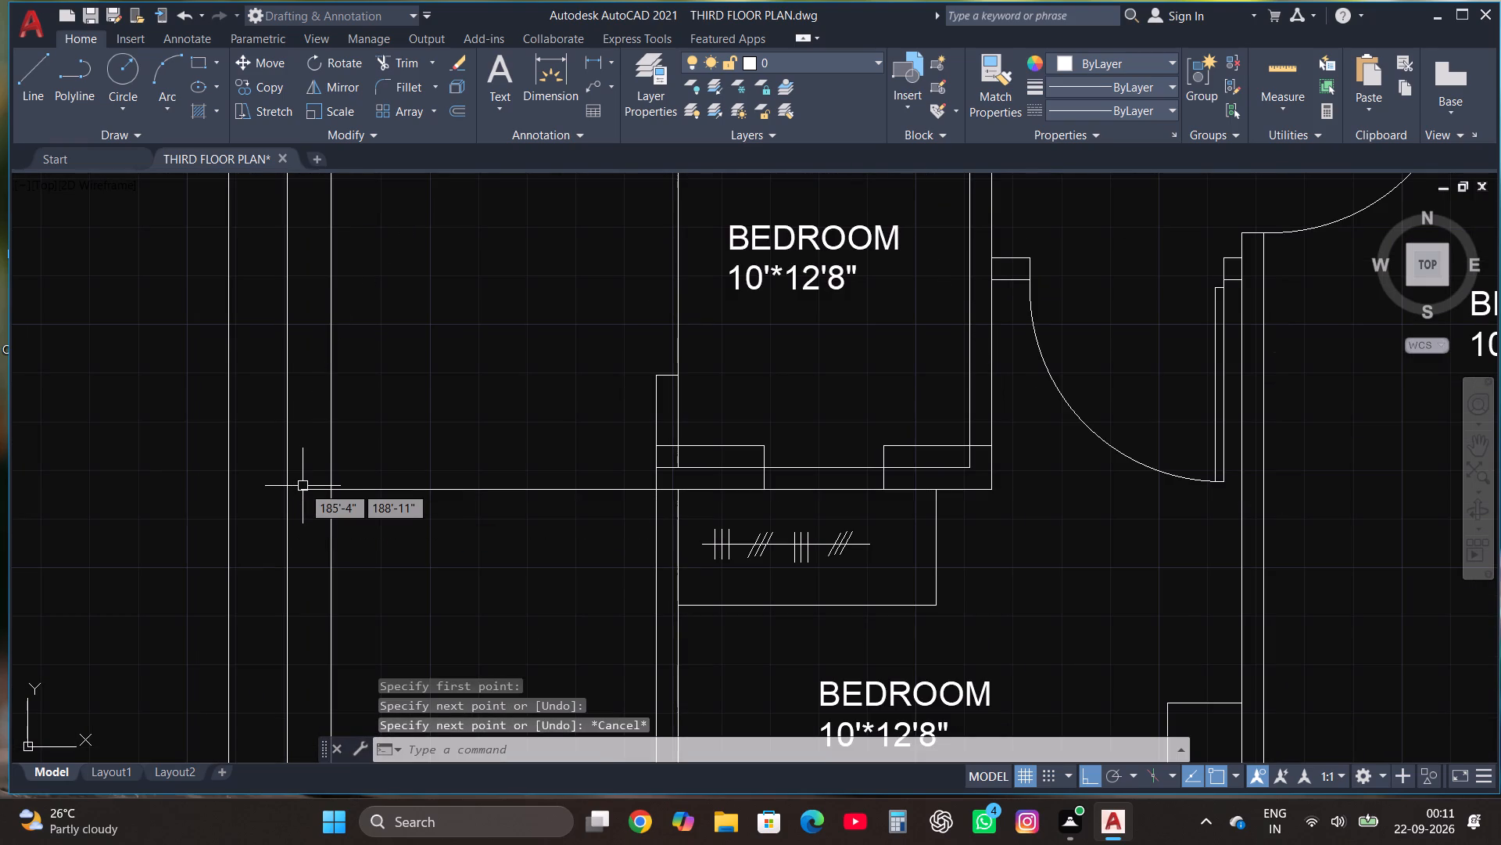
Trim the new line's west end back to the inner face of the west outer wall.
click(407, 63)
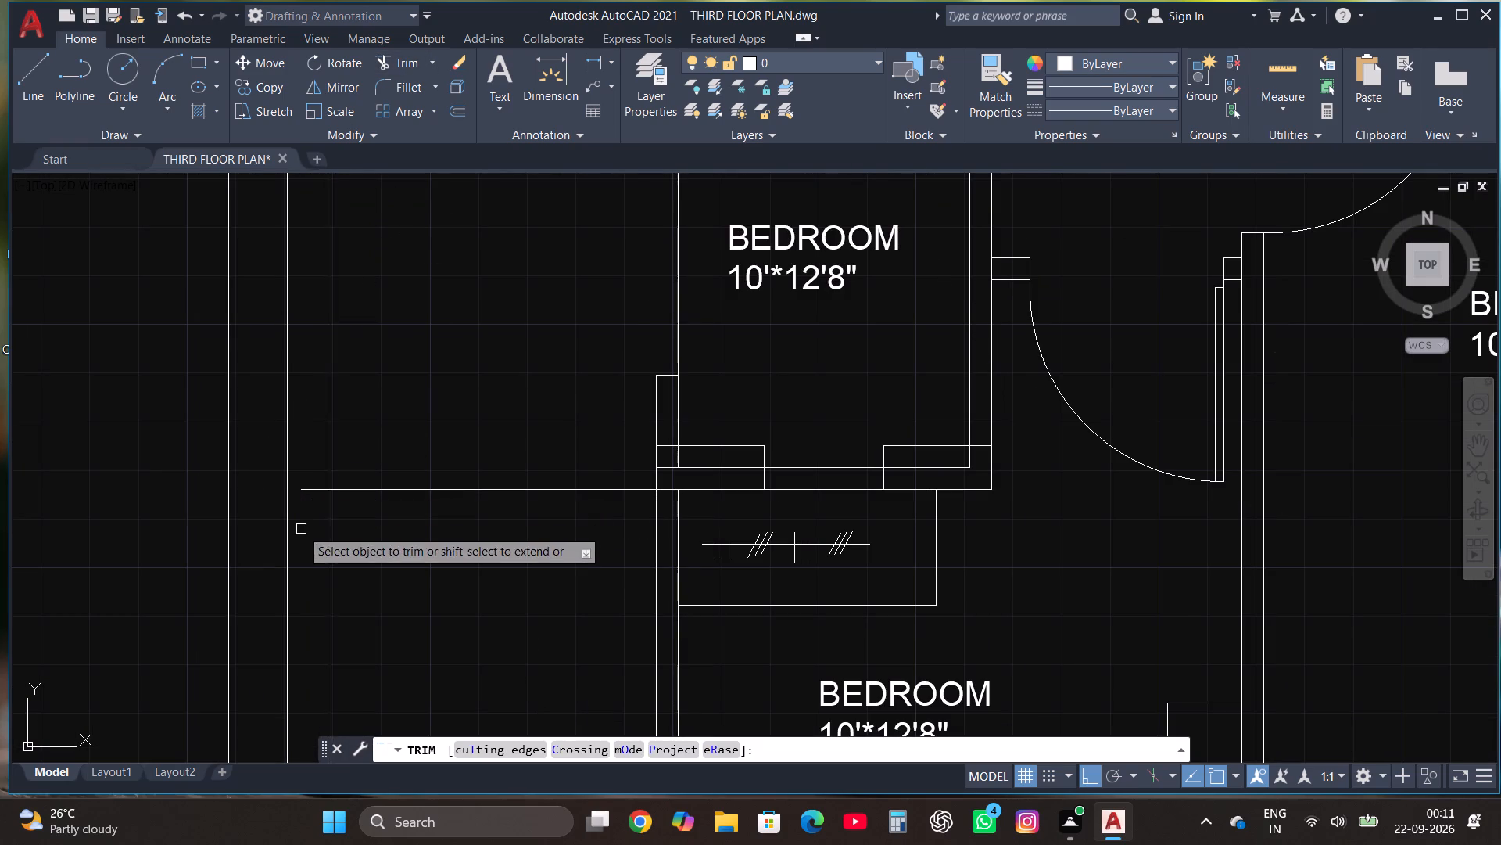
click(307, 491)
key(Escape)
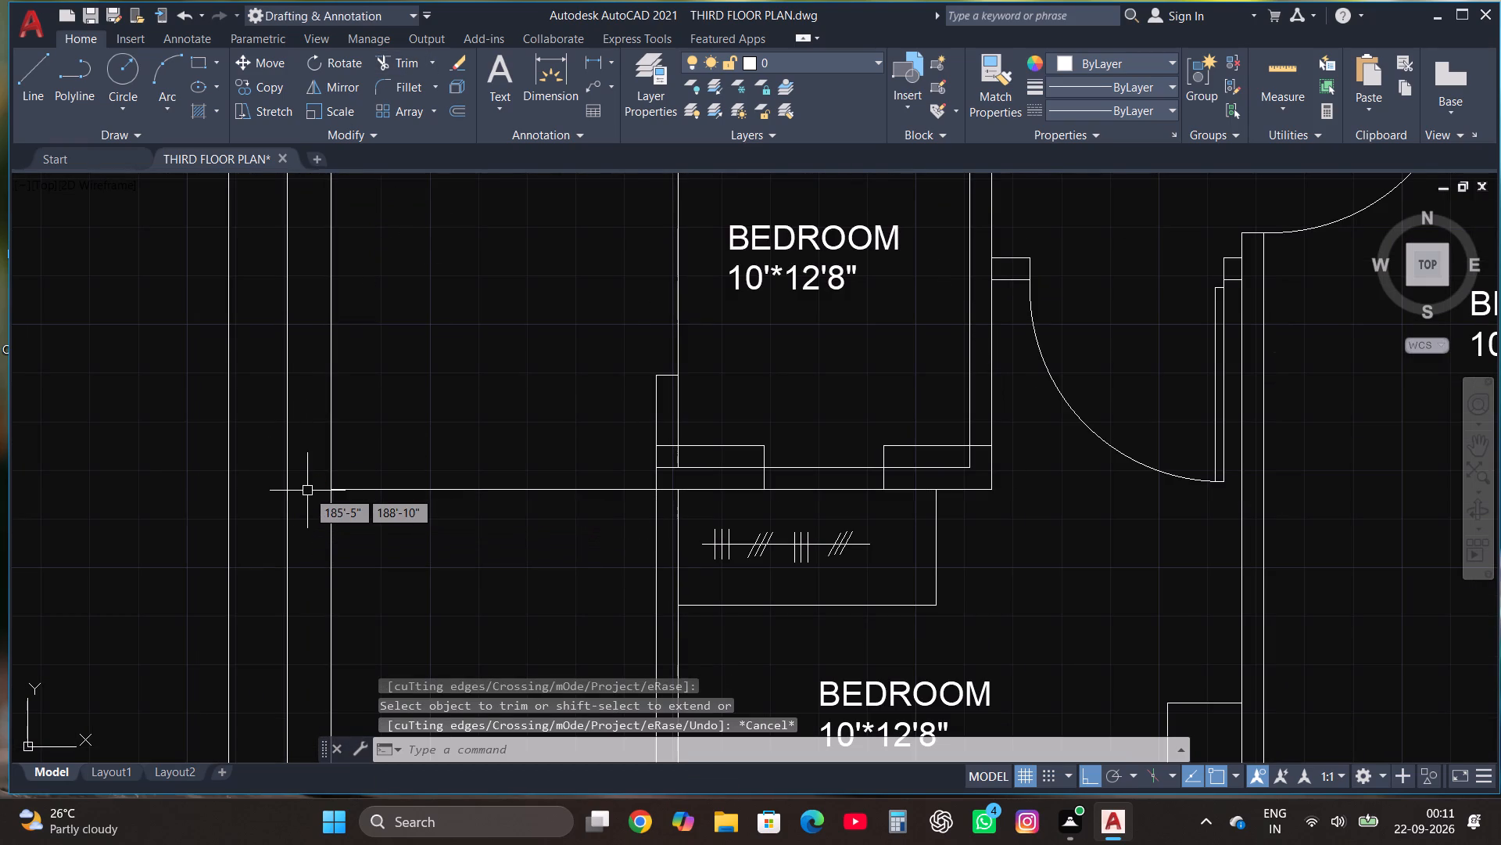
Draw a vertical line about 6'4" long southward from the midpoint of the western strip's horizontal dividing line.
click(27, 74)
scroll(604, 340, down, 3)
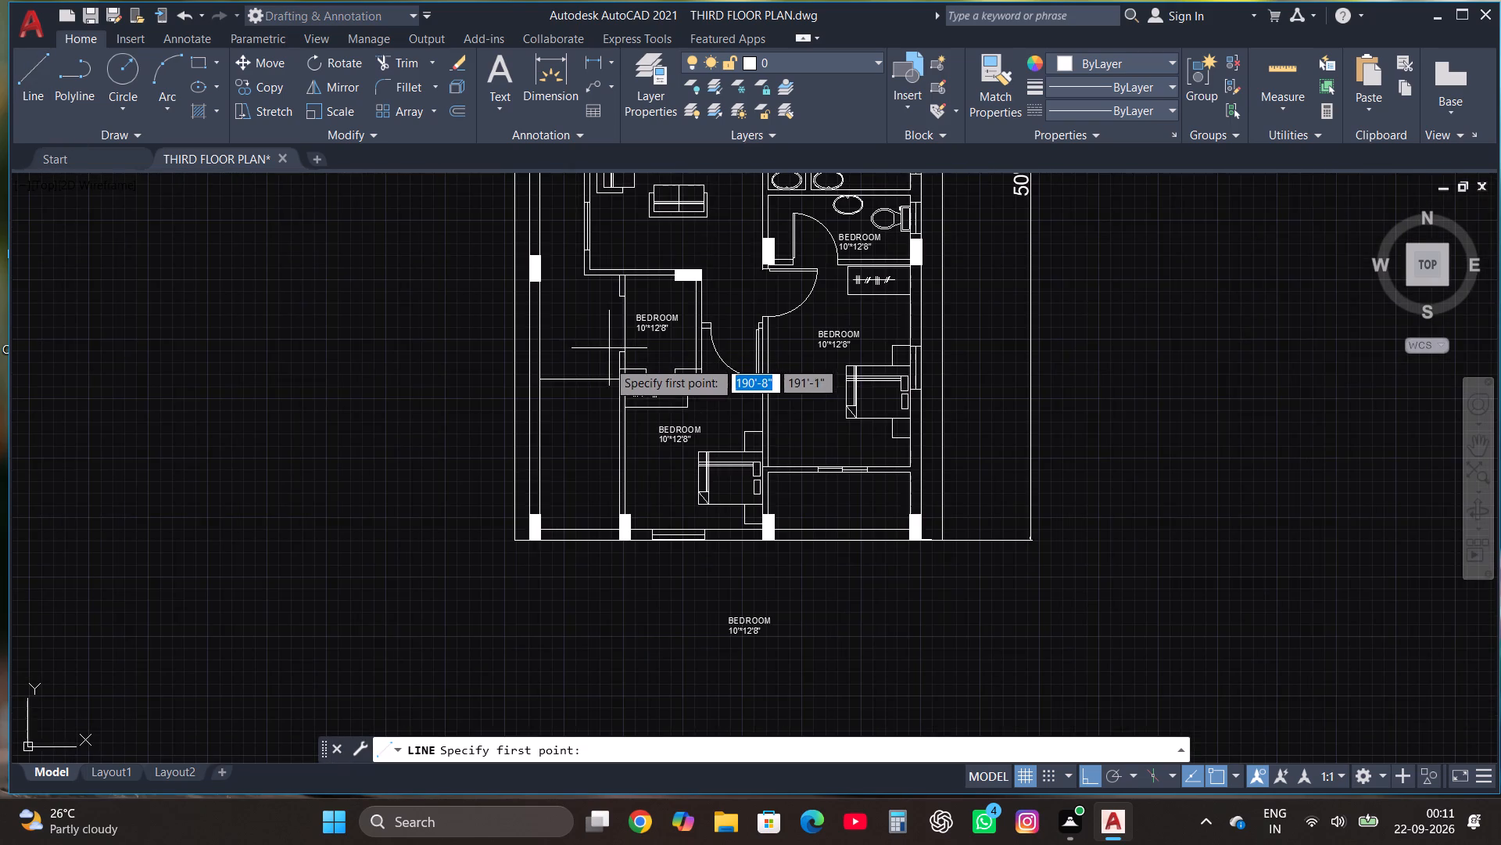
scroll(603, 373, up, 2)
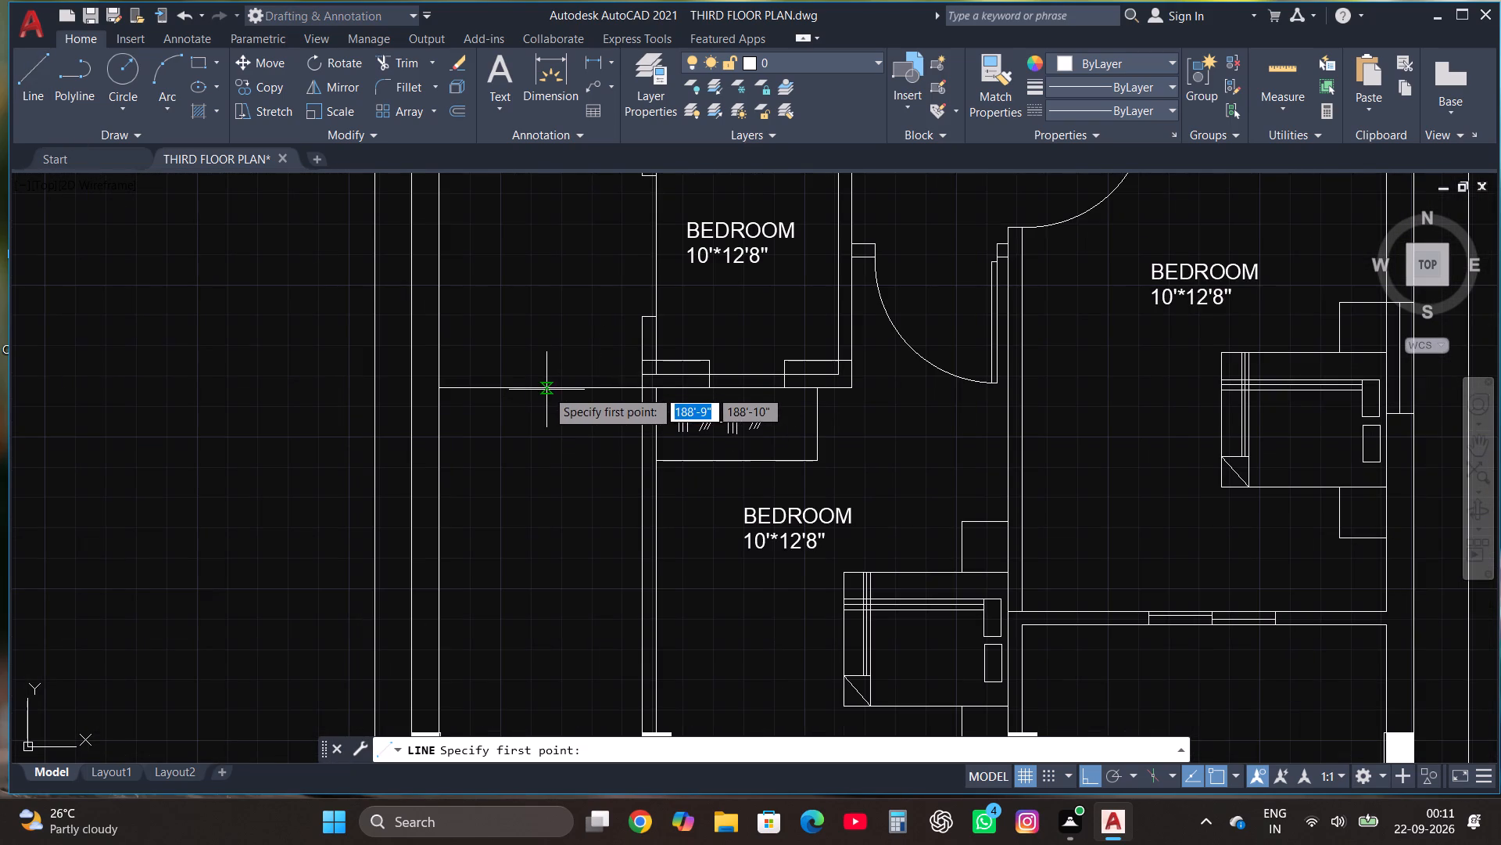
click(543, 387)
click(535, 620)
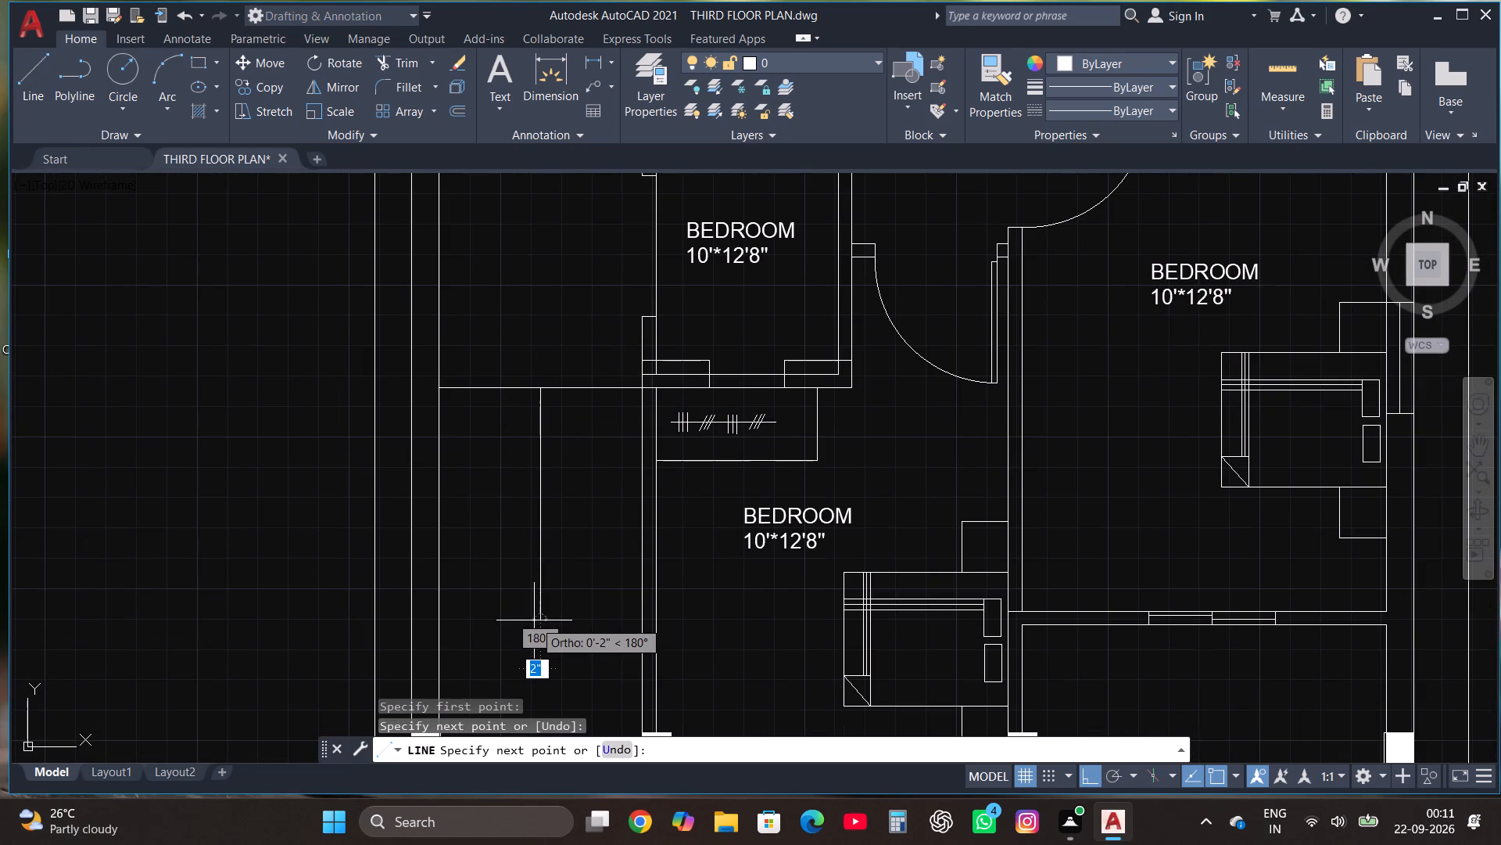
key(Escape)
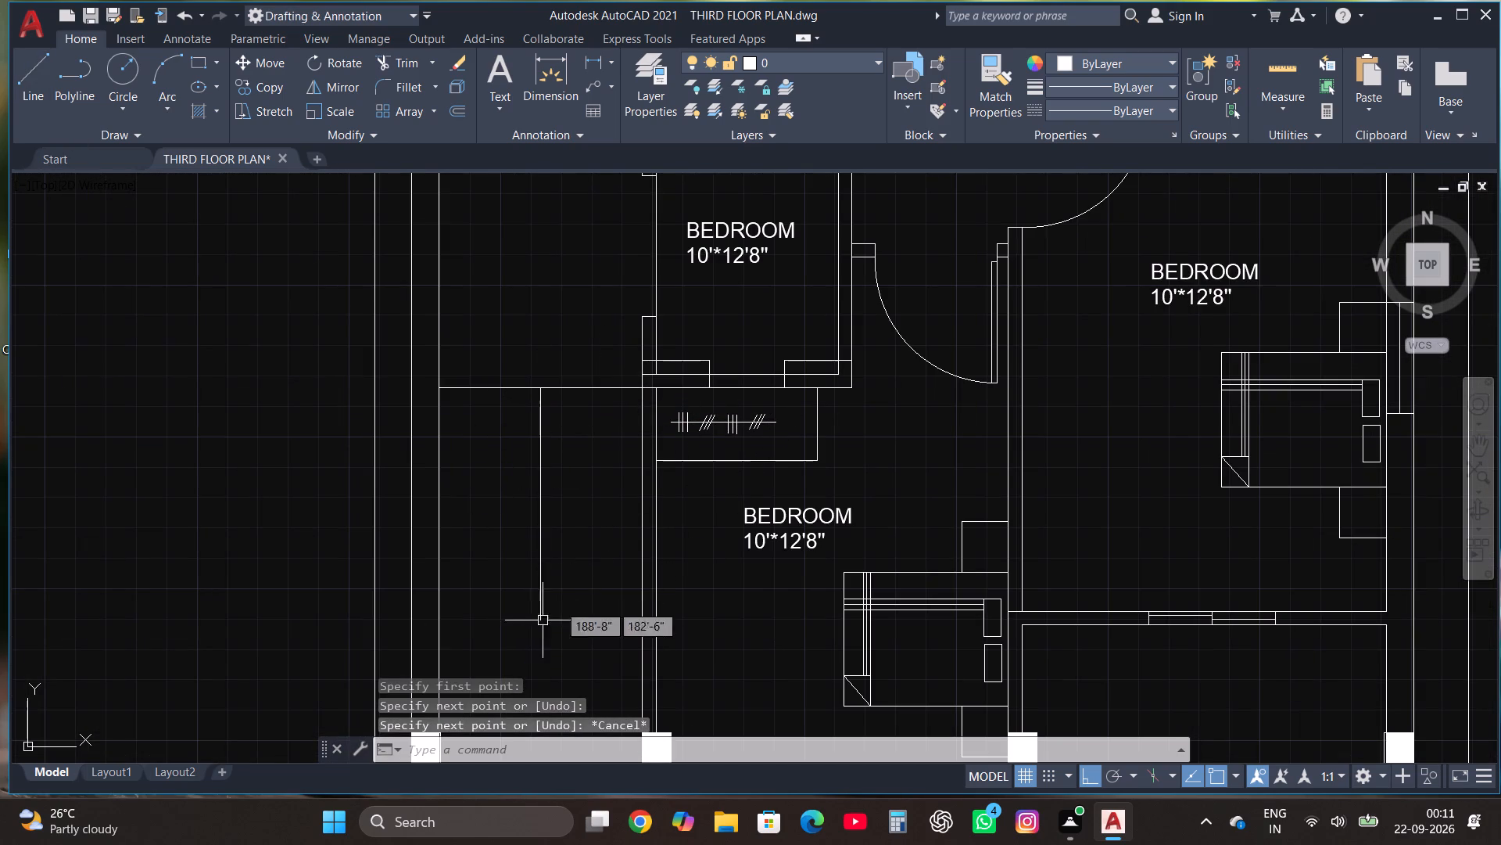
Offset the strip's horizontal dividing line southward at 10" spacing to make seven successive stair tread lines.
click(607, 388)
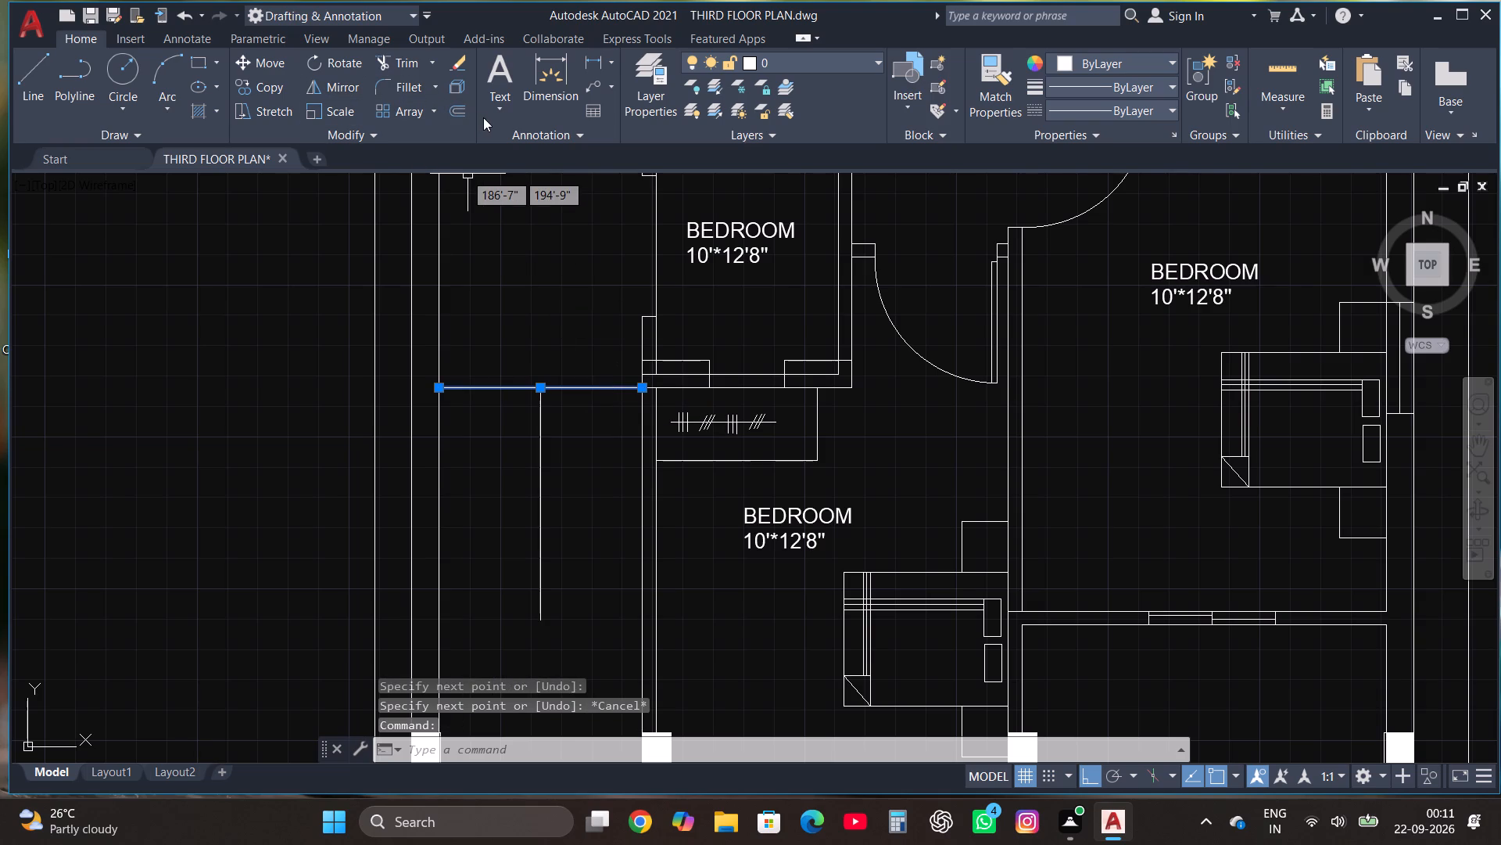
click(463, 114)
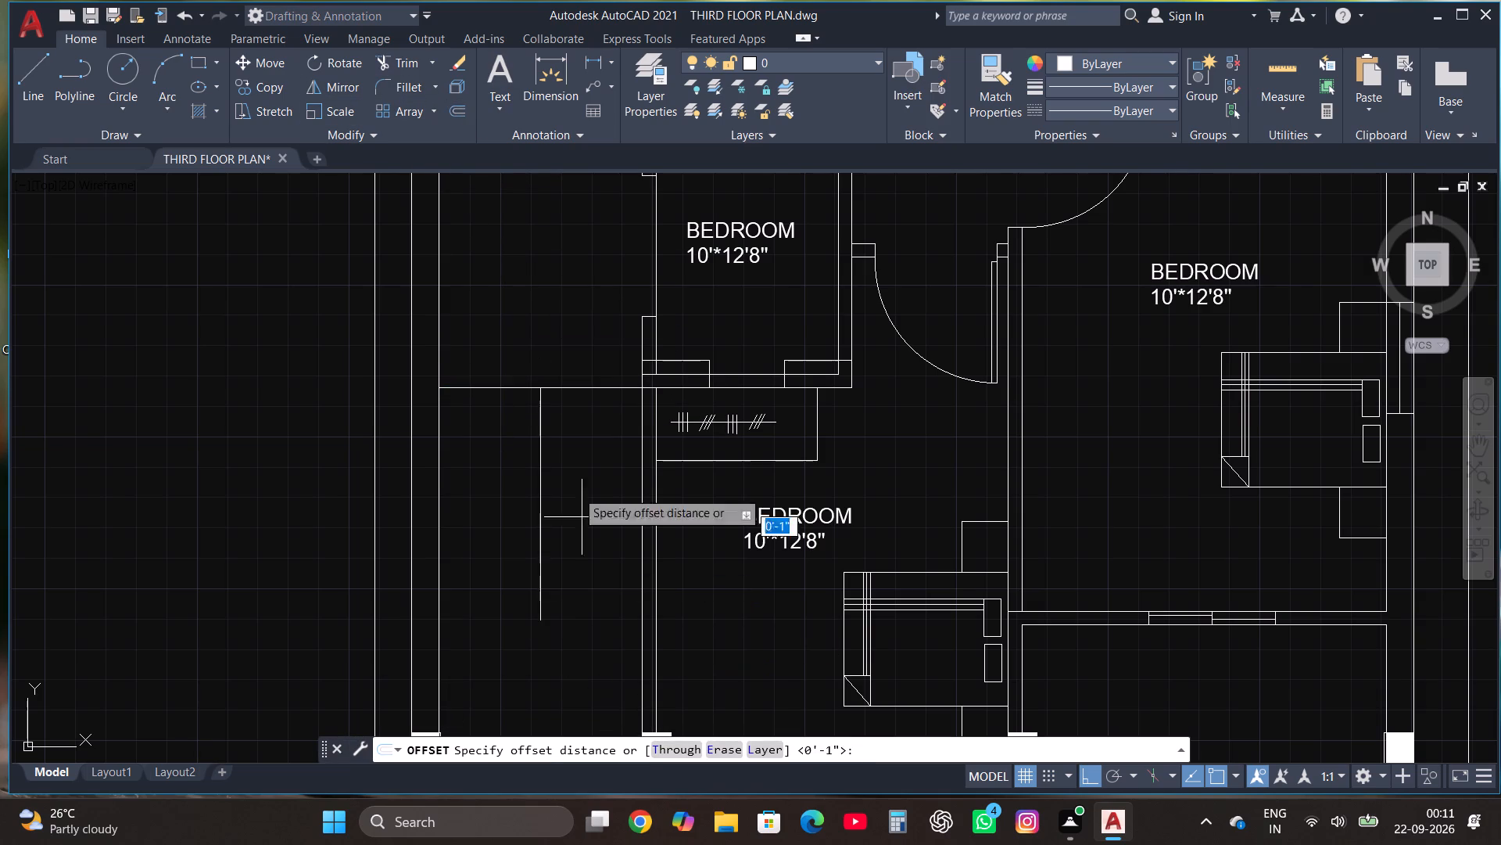
click(579, 388)
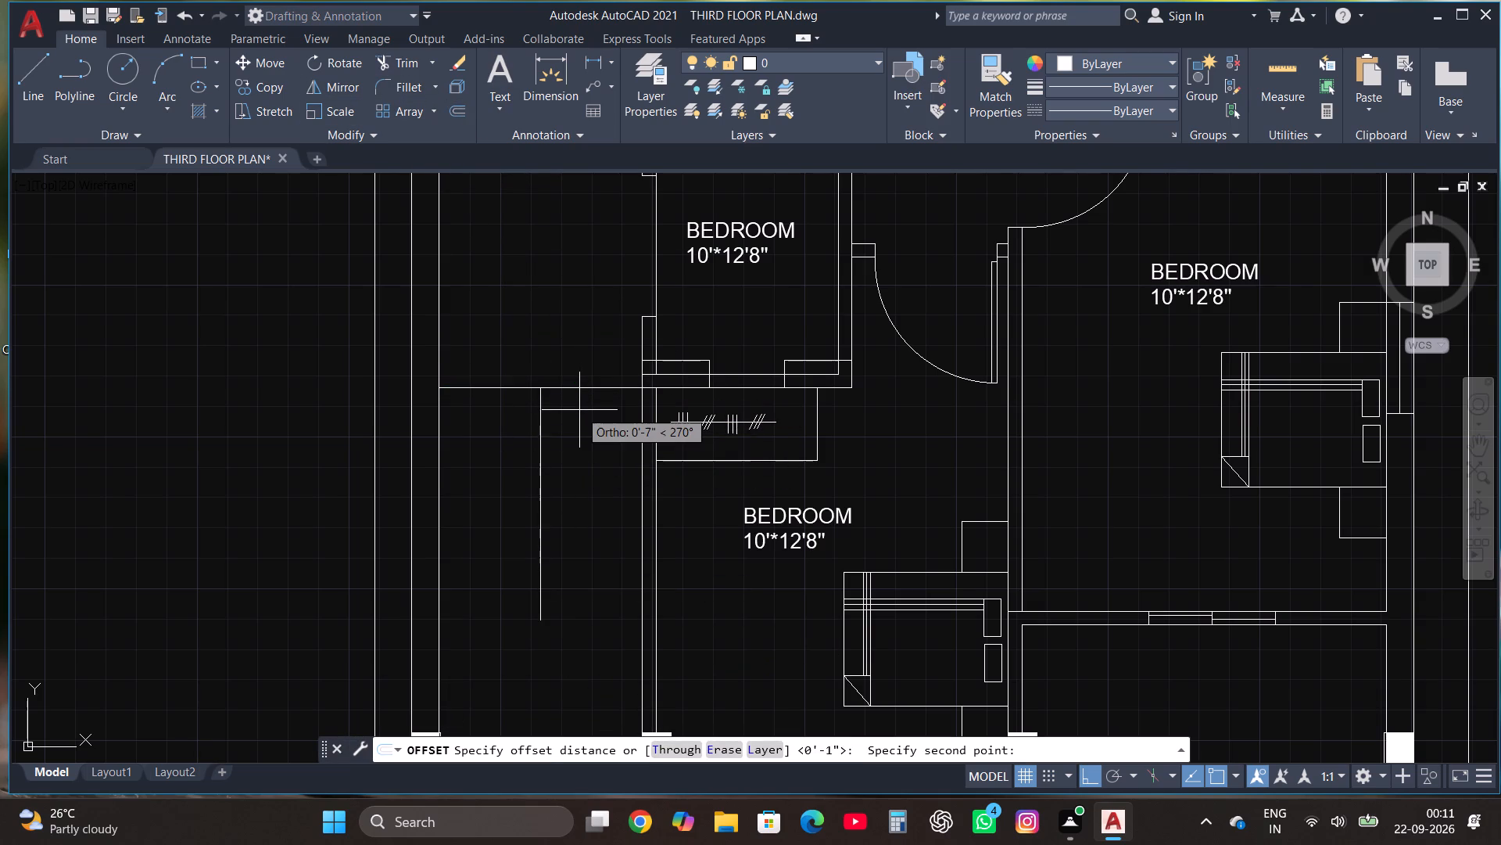
text(10")
key(Return)
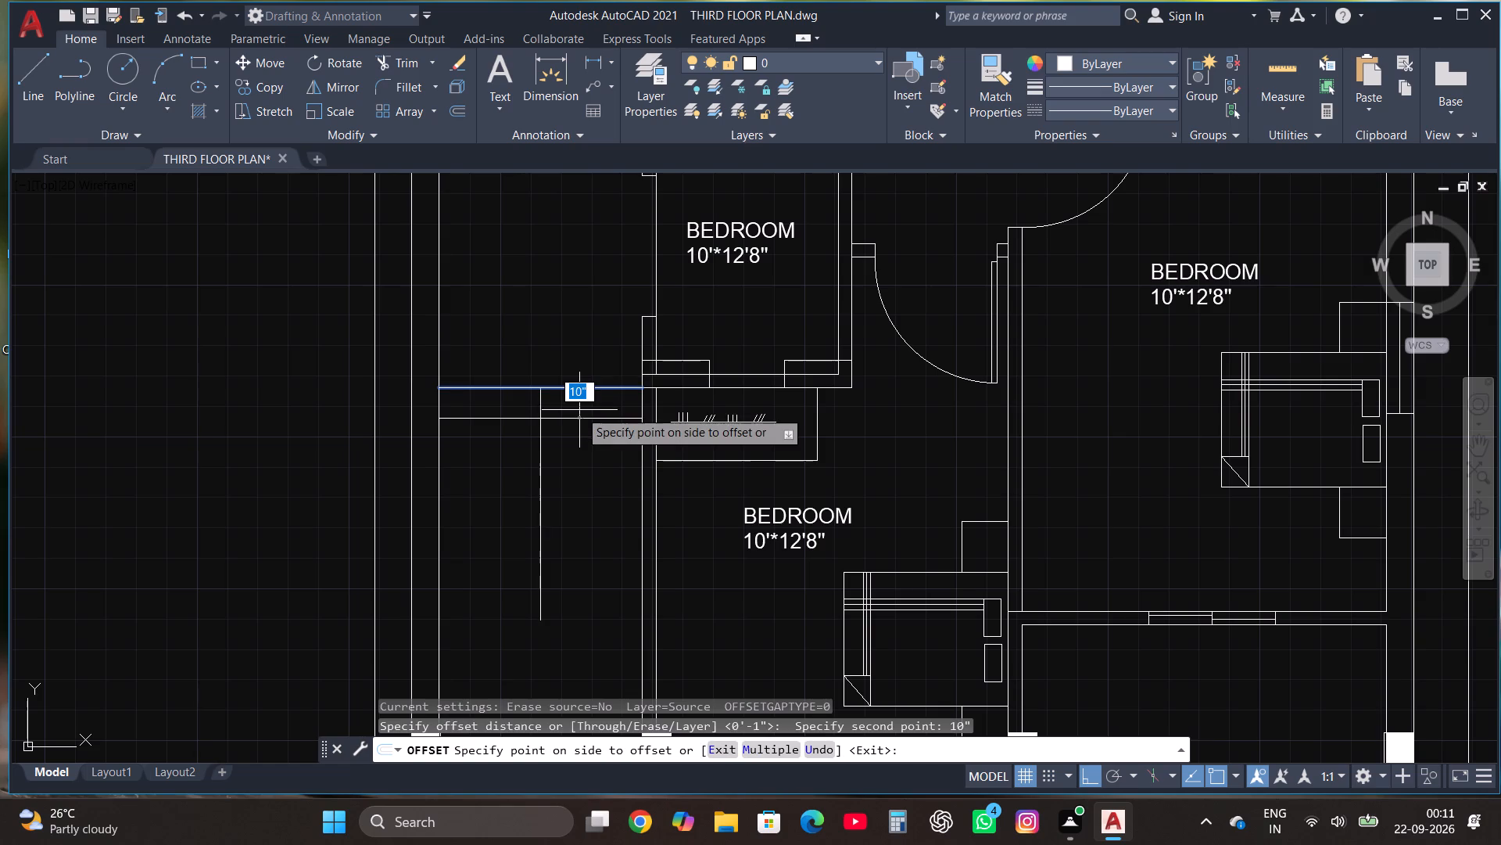
click(579, 428)
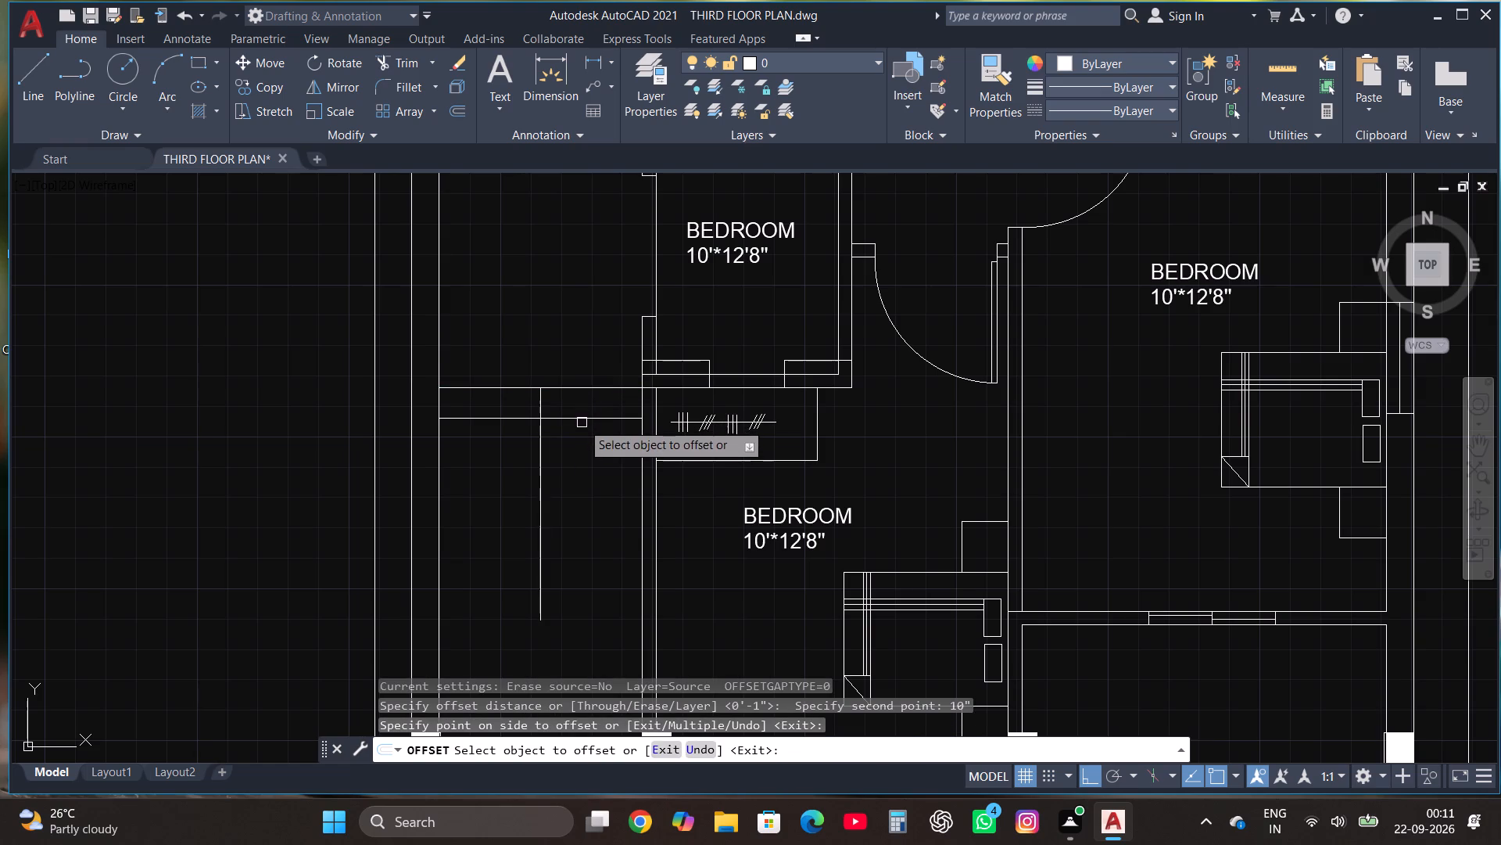
click(579, 415)
click(576, 490)
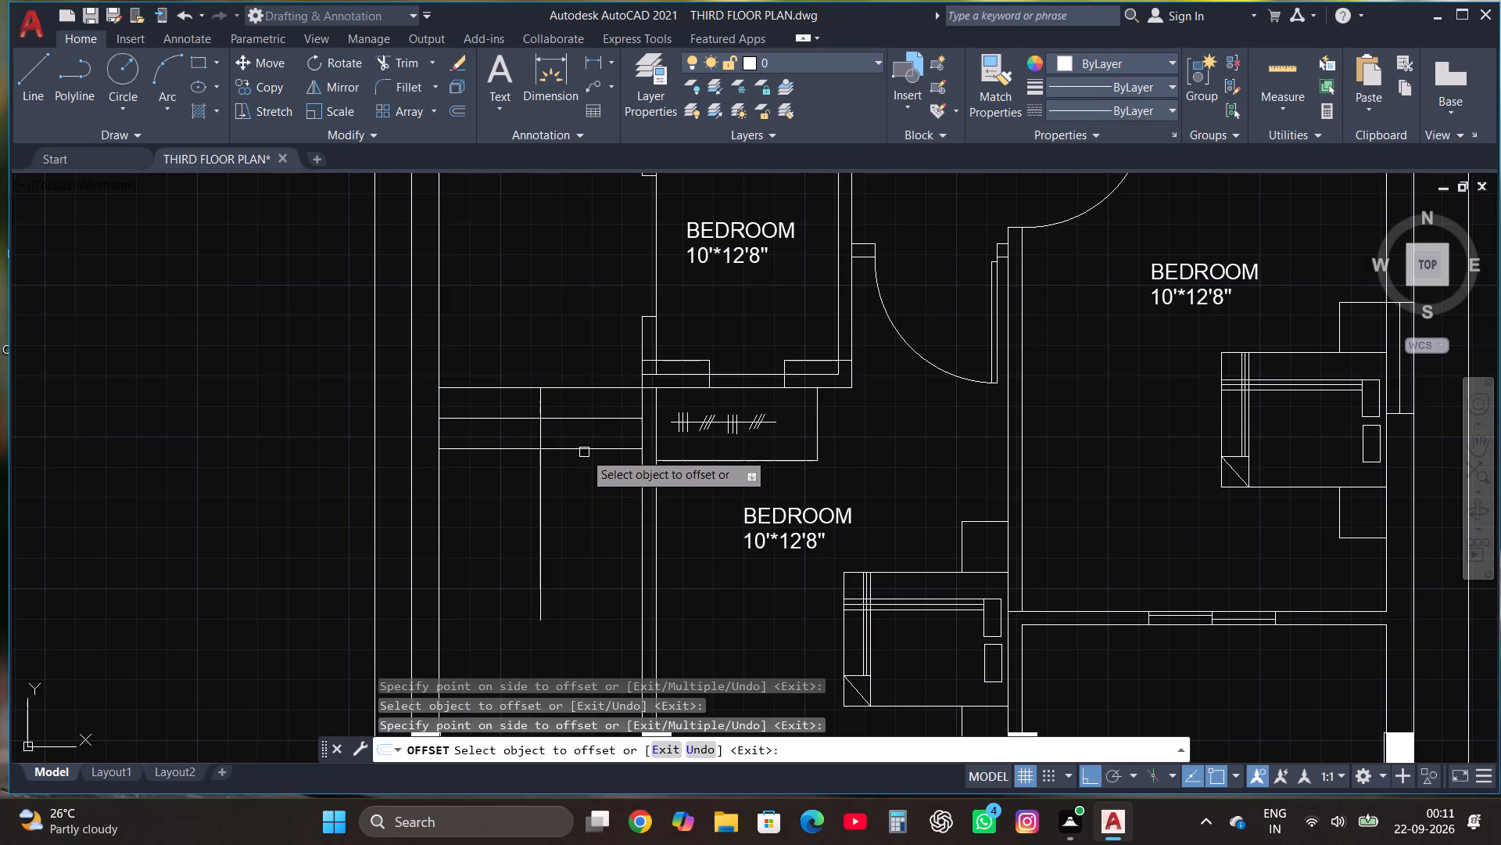
click(584, 449)
click(584, 527)
click(601, 480)
click(582, 577)
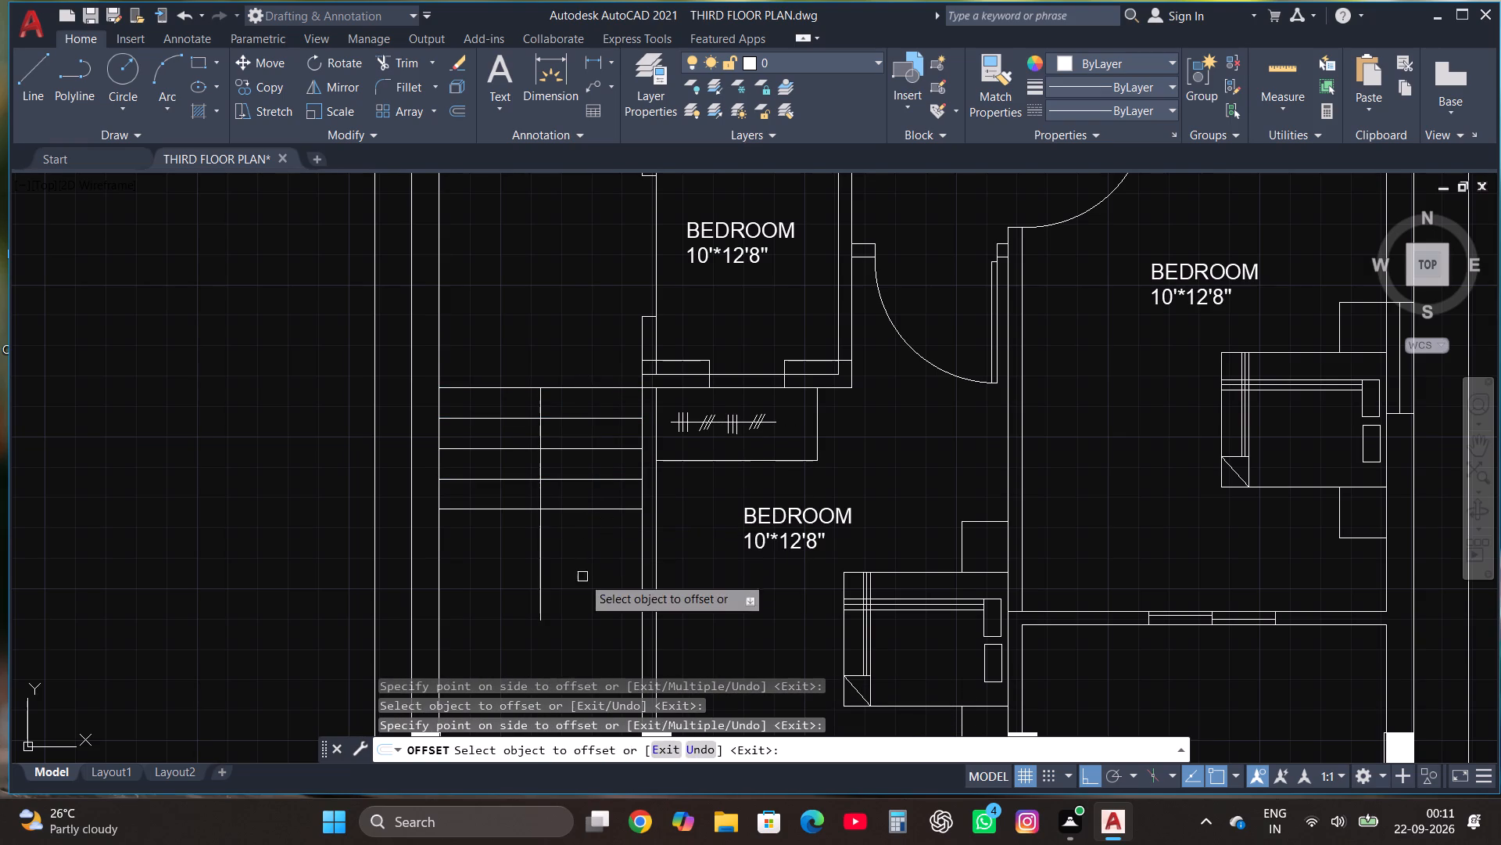
click(600, 508)
click(598, 583)
click(604, 547)
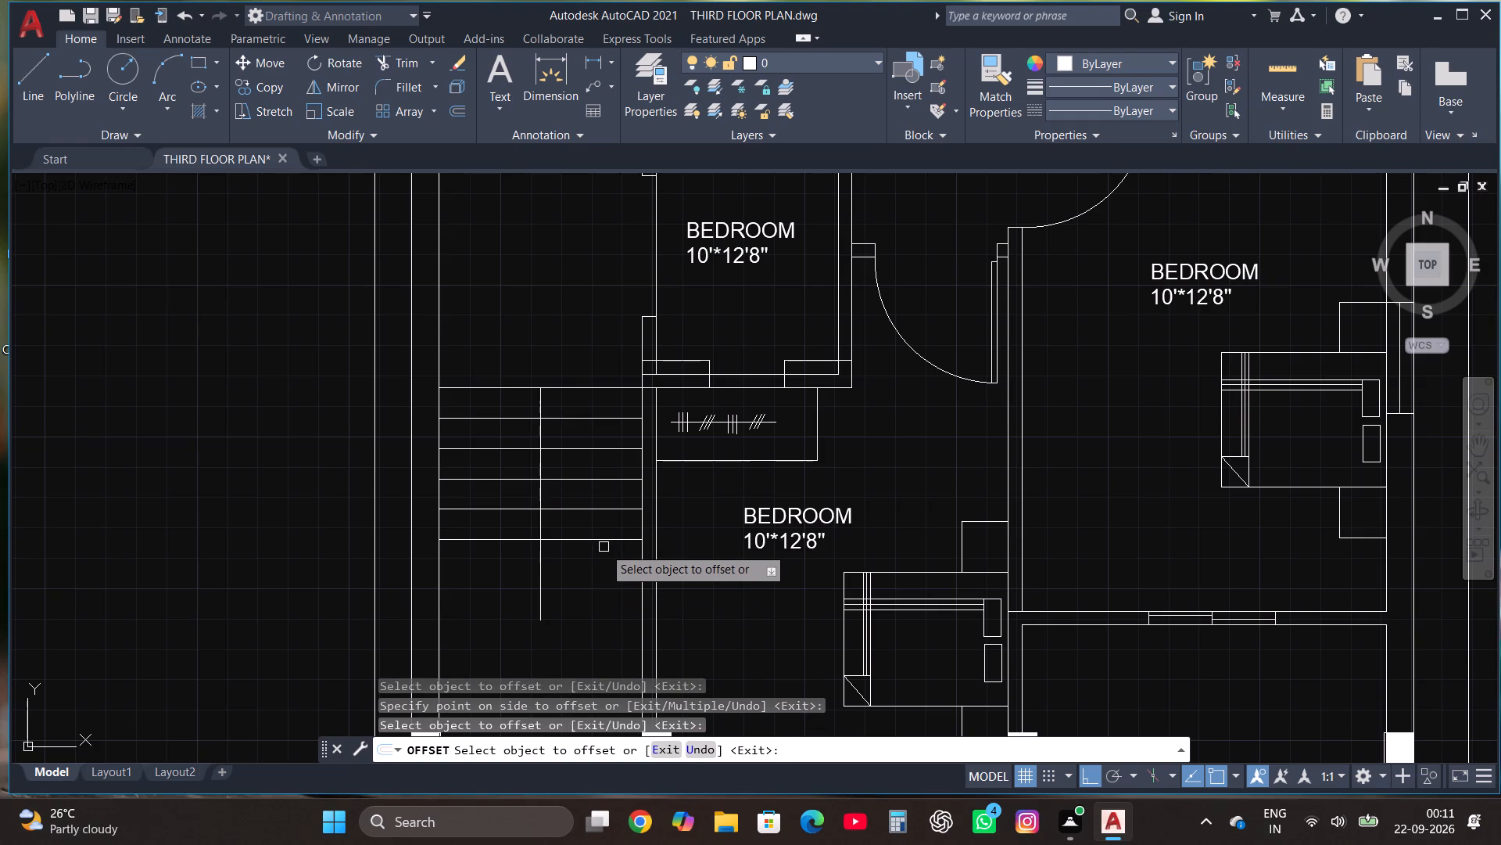
click(606, 541)
click(600, 606)
click(608, 567)
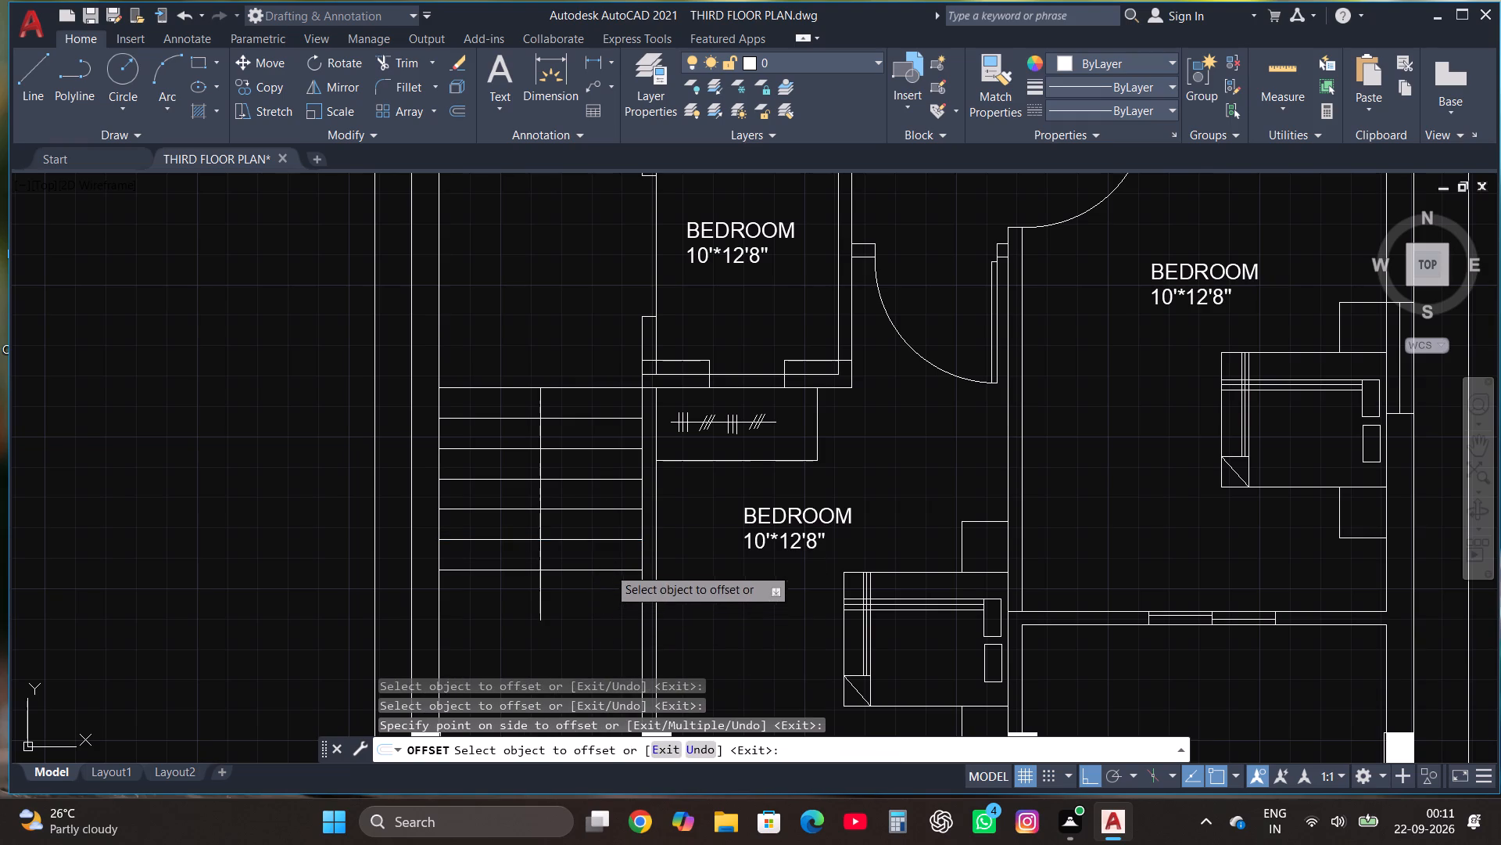
click(603, 615)
Offset two more stair tread lines southward at the same 10" spacing from the southernmost one.
scroll(603, 607, down, 2)
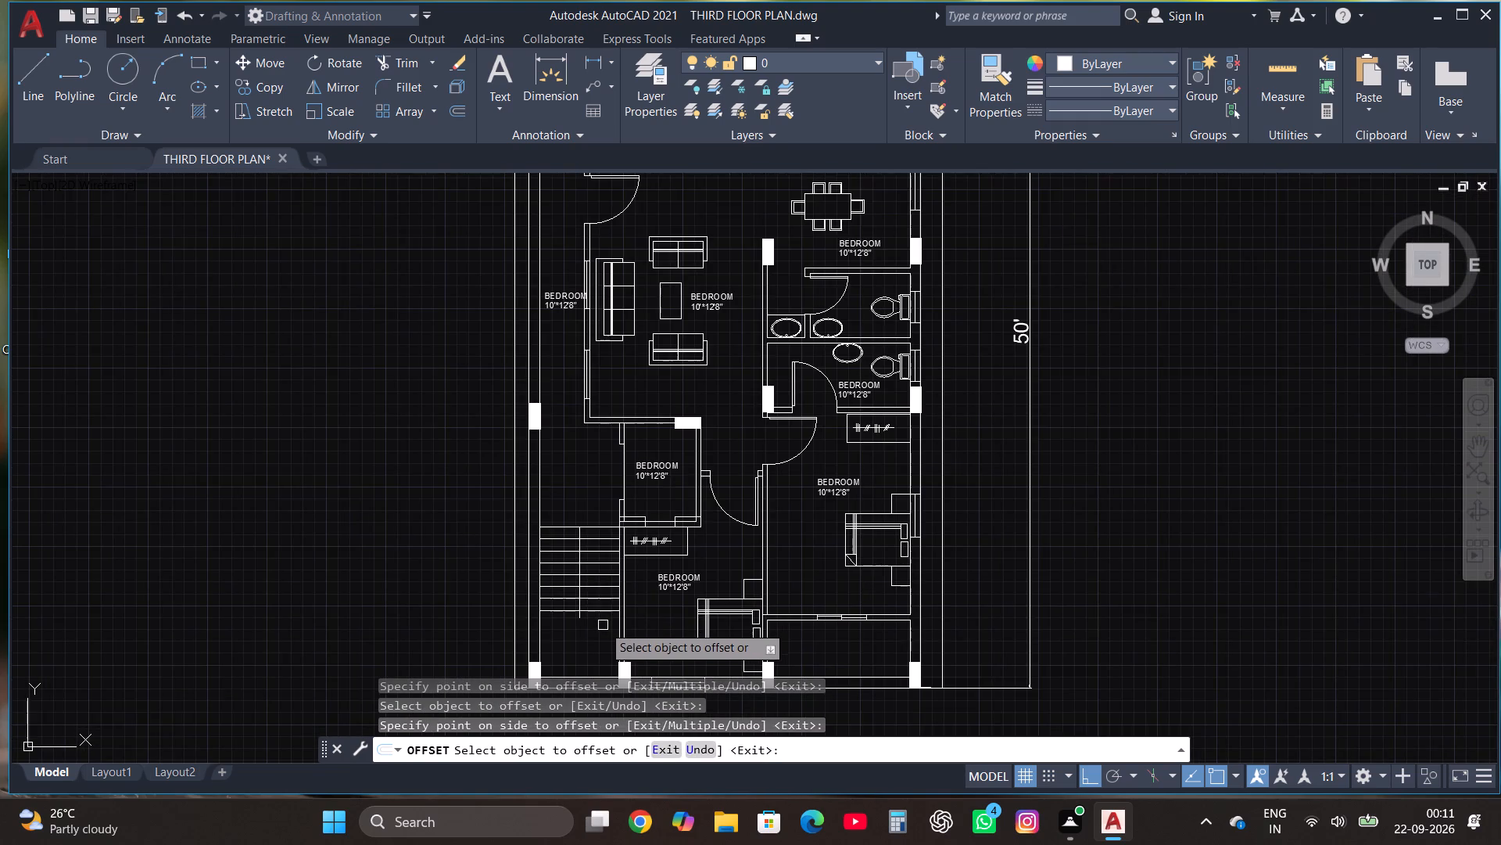
scroll(585, 635, up, 2)
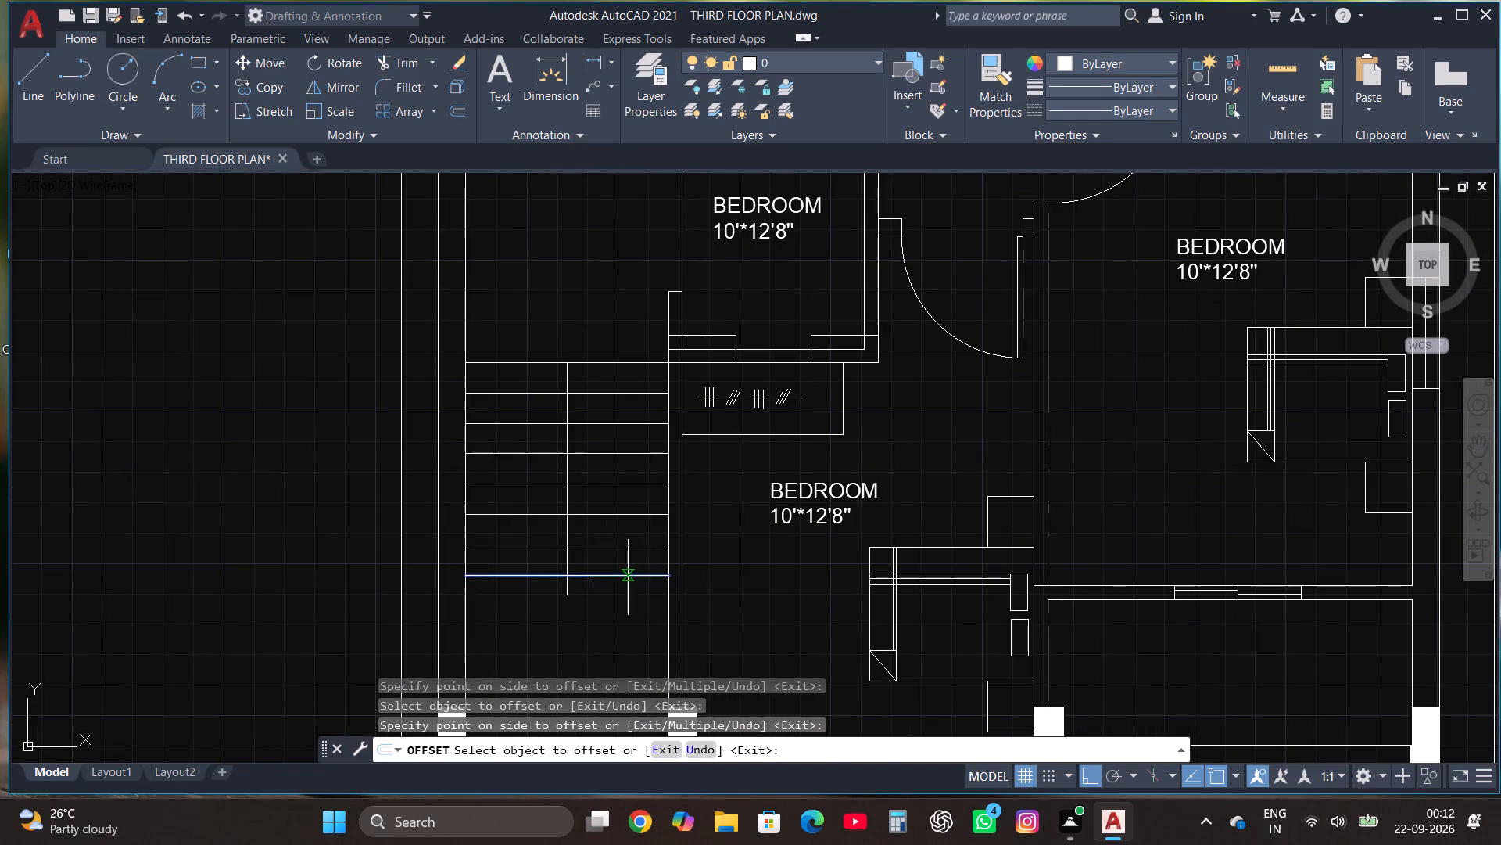
click(628, 577)
click(625, 617)
click(627, 607)
click(627, 638)
Extend the stair's vertical centre line southward with a new line segment and trim it at the southernmost tread.
scroll(682, 548, down, 1)
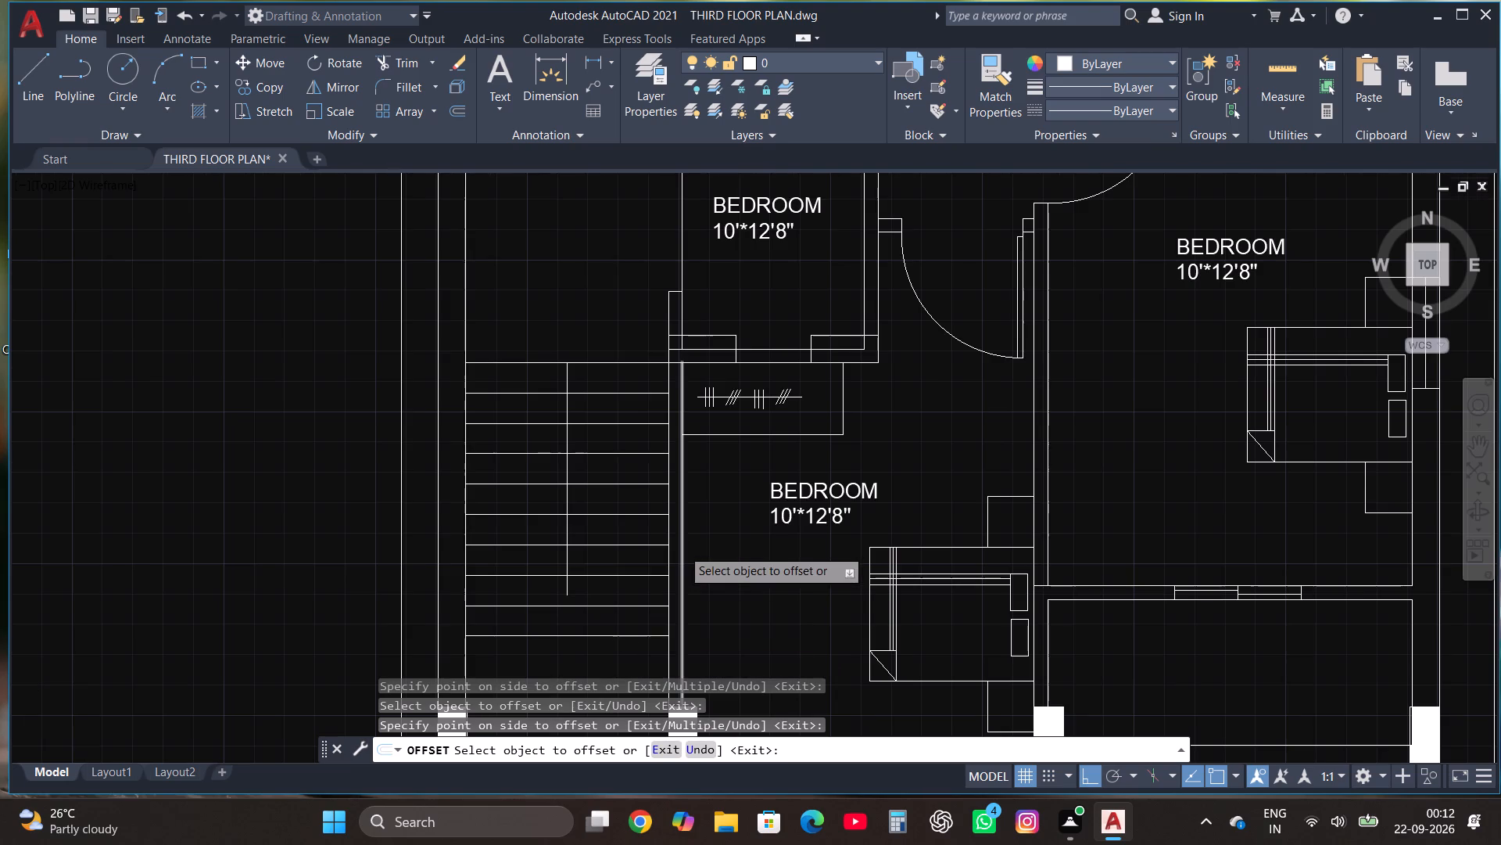
scroll(634, 599, up, 2)
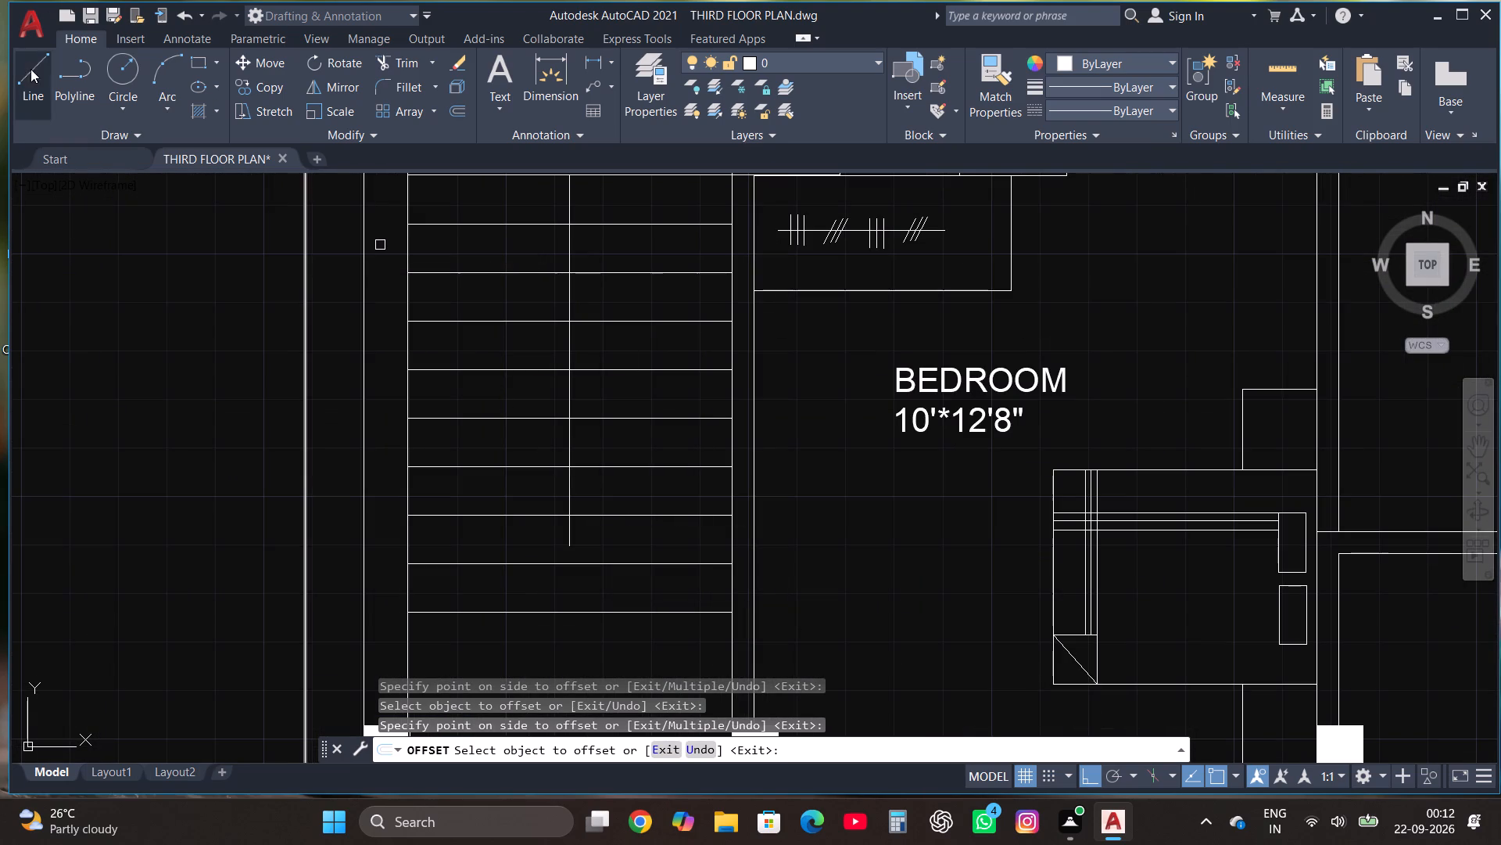
click(30, 71)
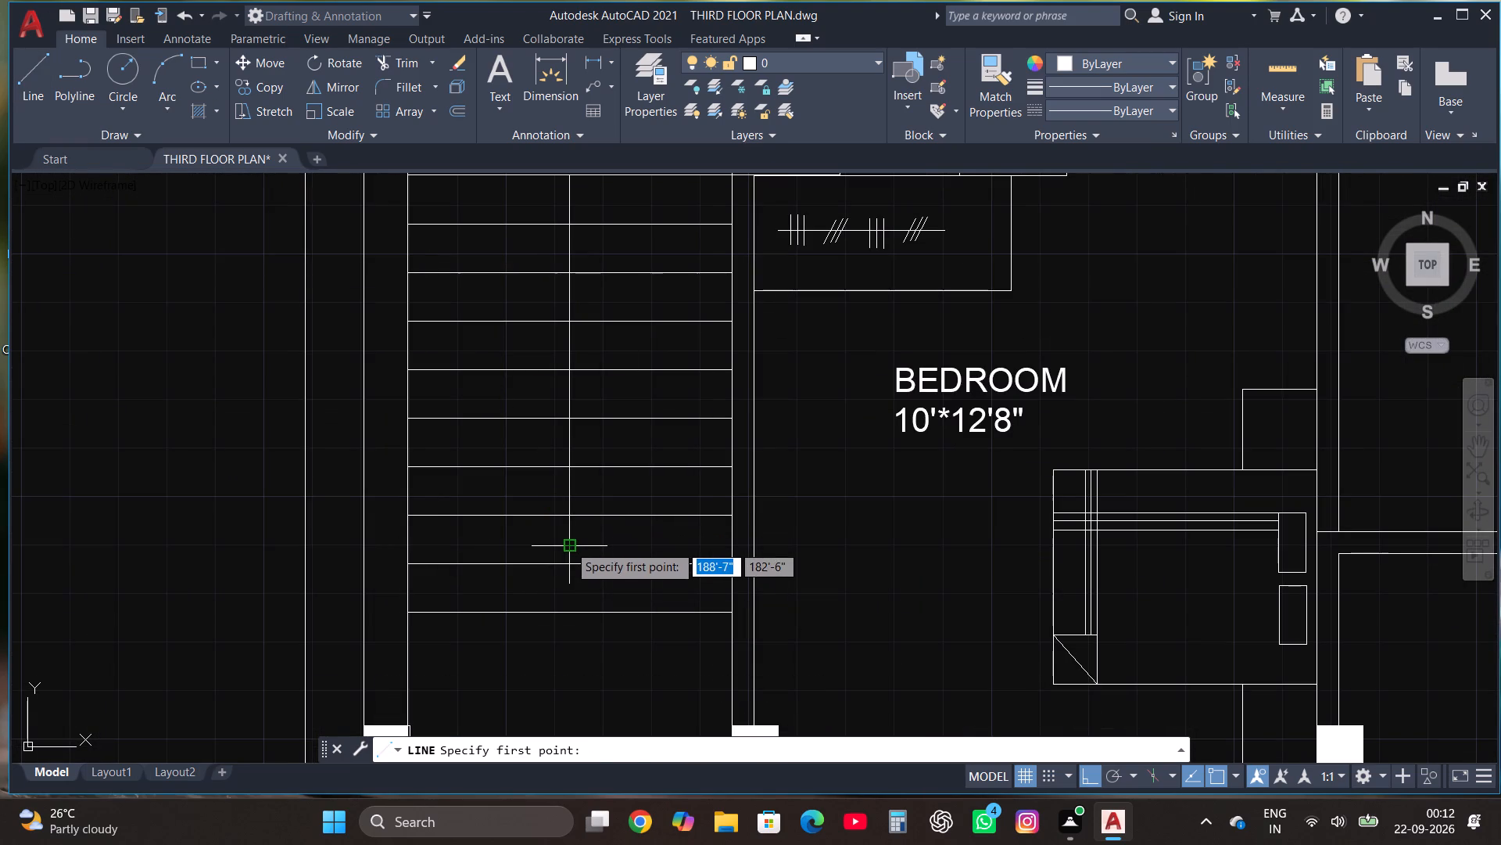
click(568, 546)
click(574, 639)
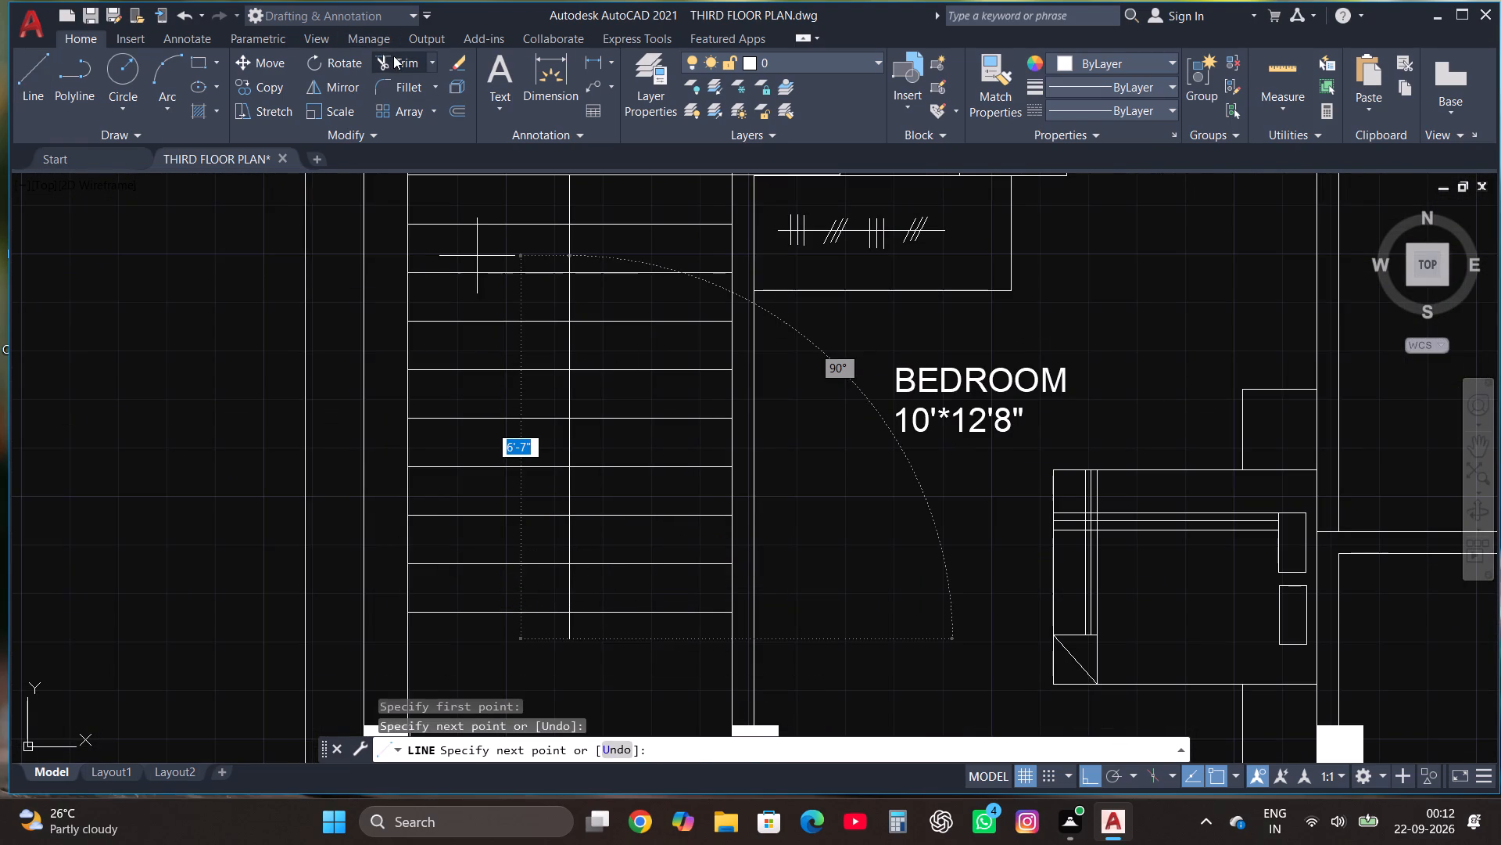
click(393, 56)
click(571, 637)
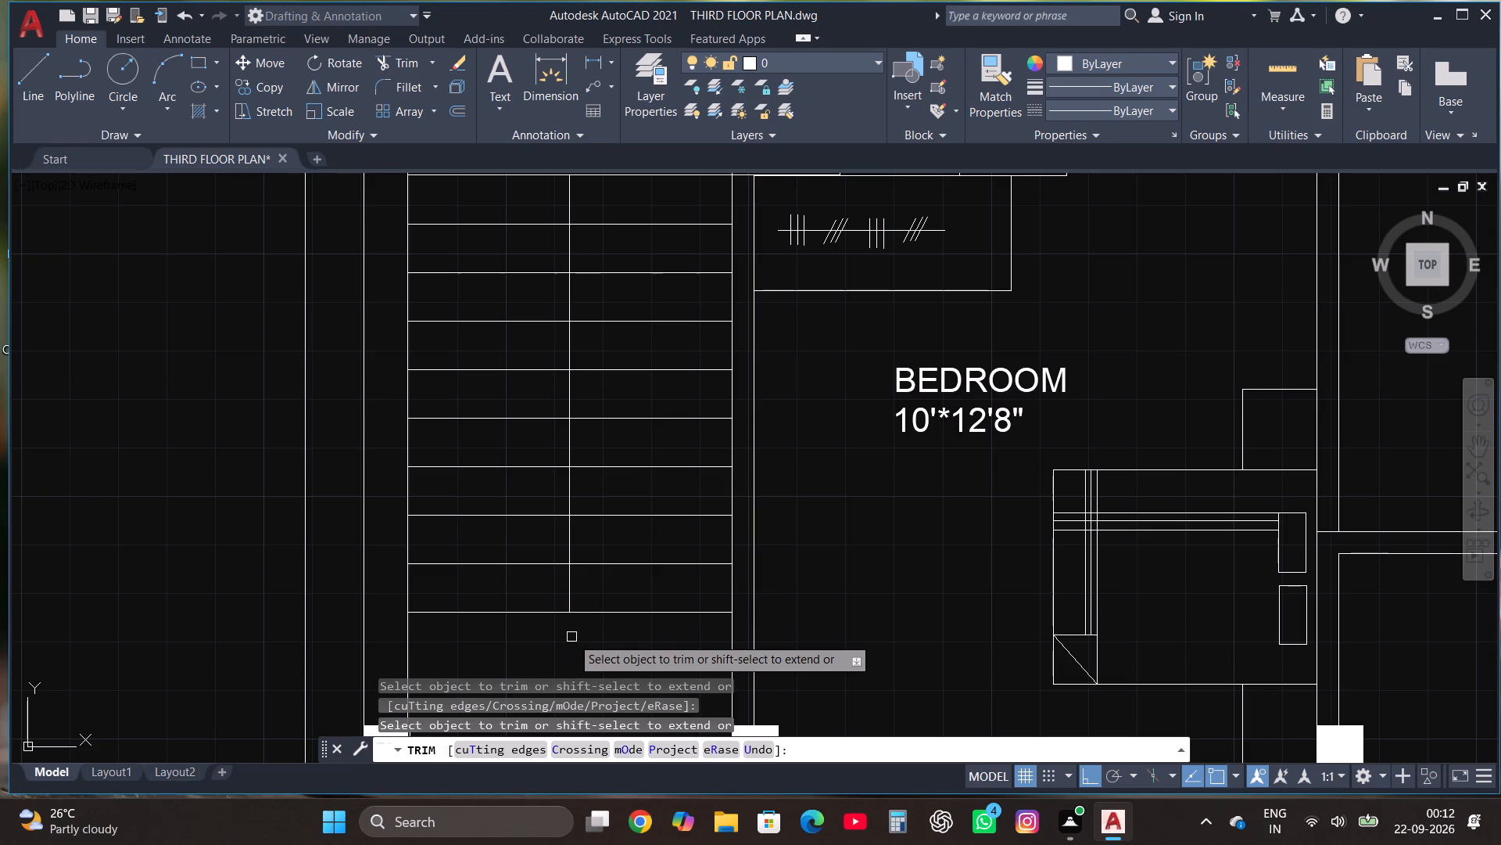
key(Escape)
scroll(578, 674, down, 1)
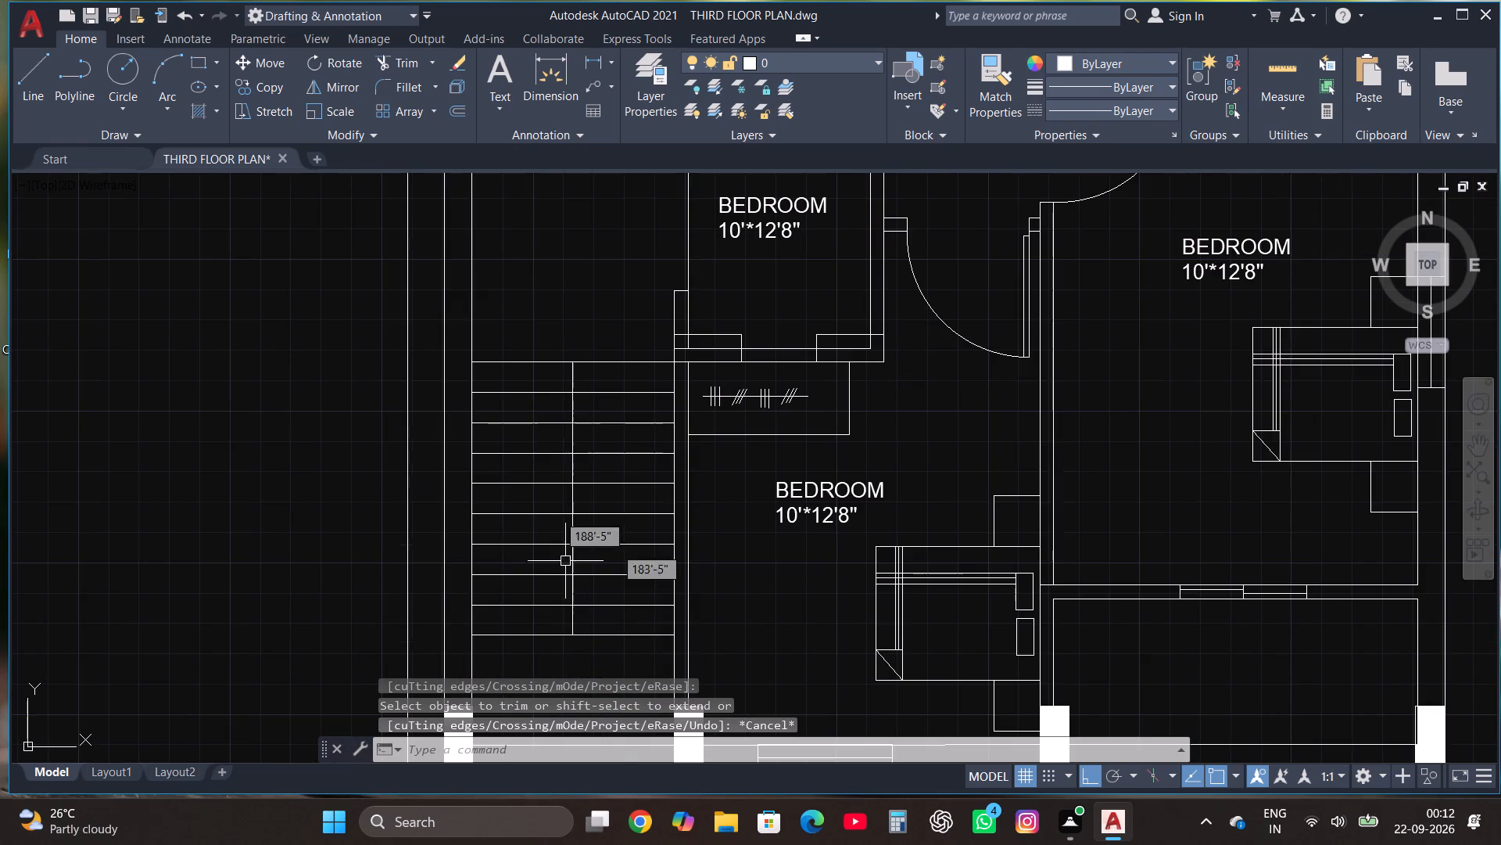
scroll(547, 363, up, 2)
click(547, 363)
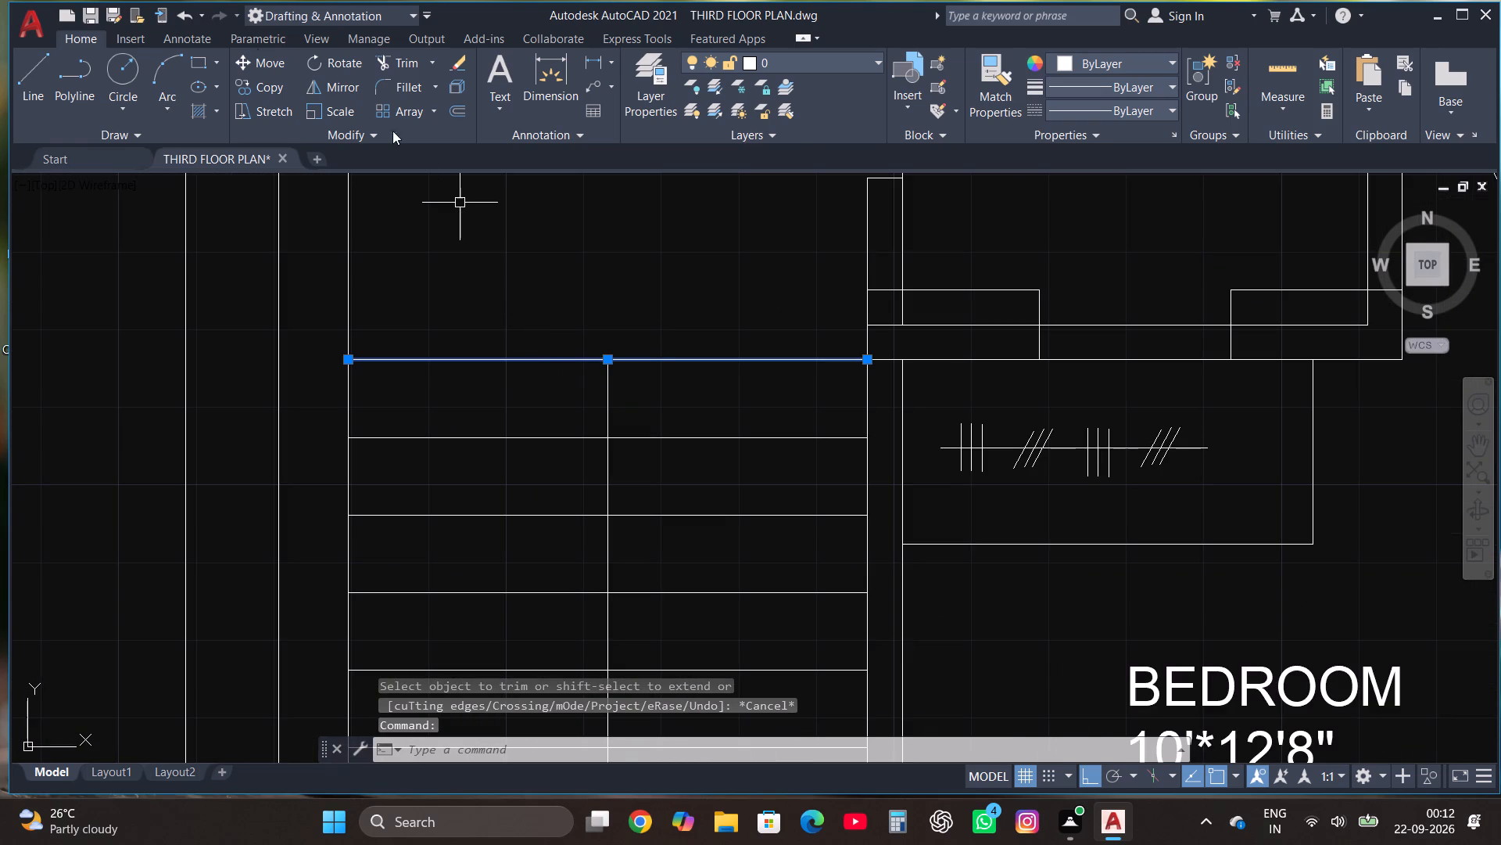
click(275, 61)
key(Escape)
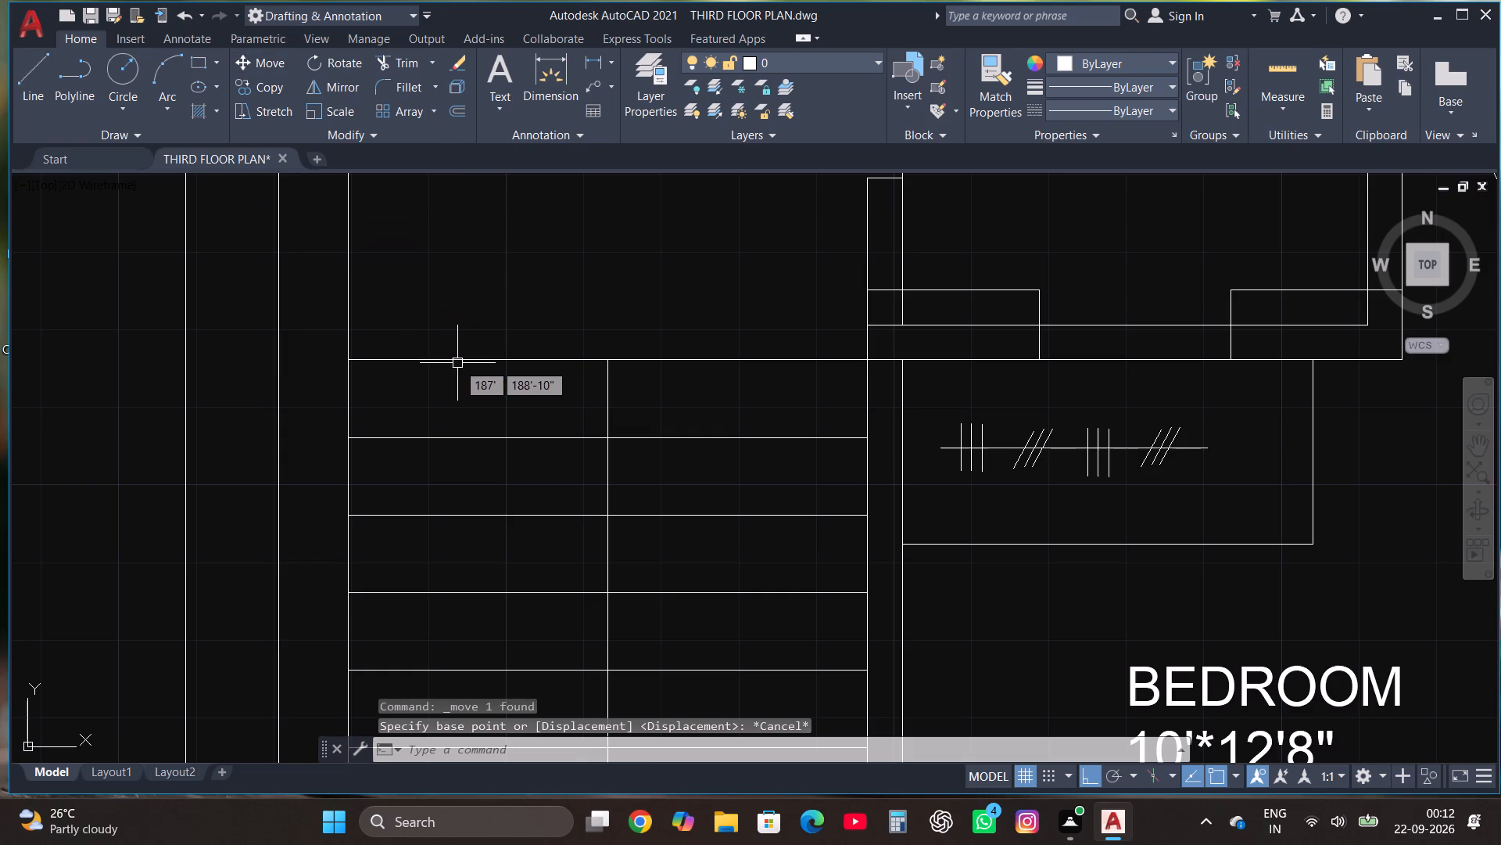
Copy the stair's northernmost horizontal line 10" northward.
click(459, 363)
click(278, 88)
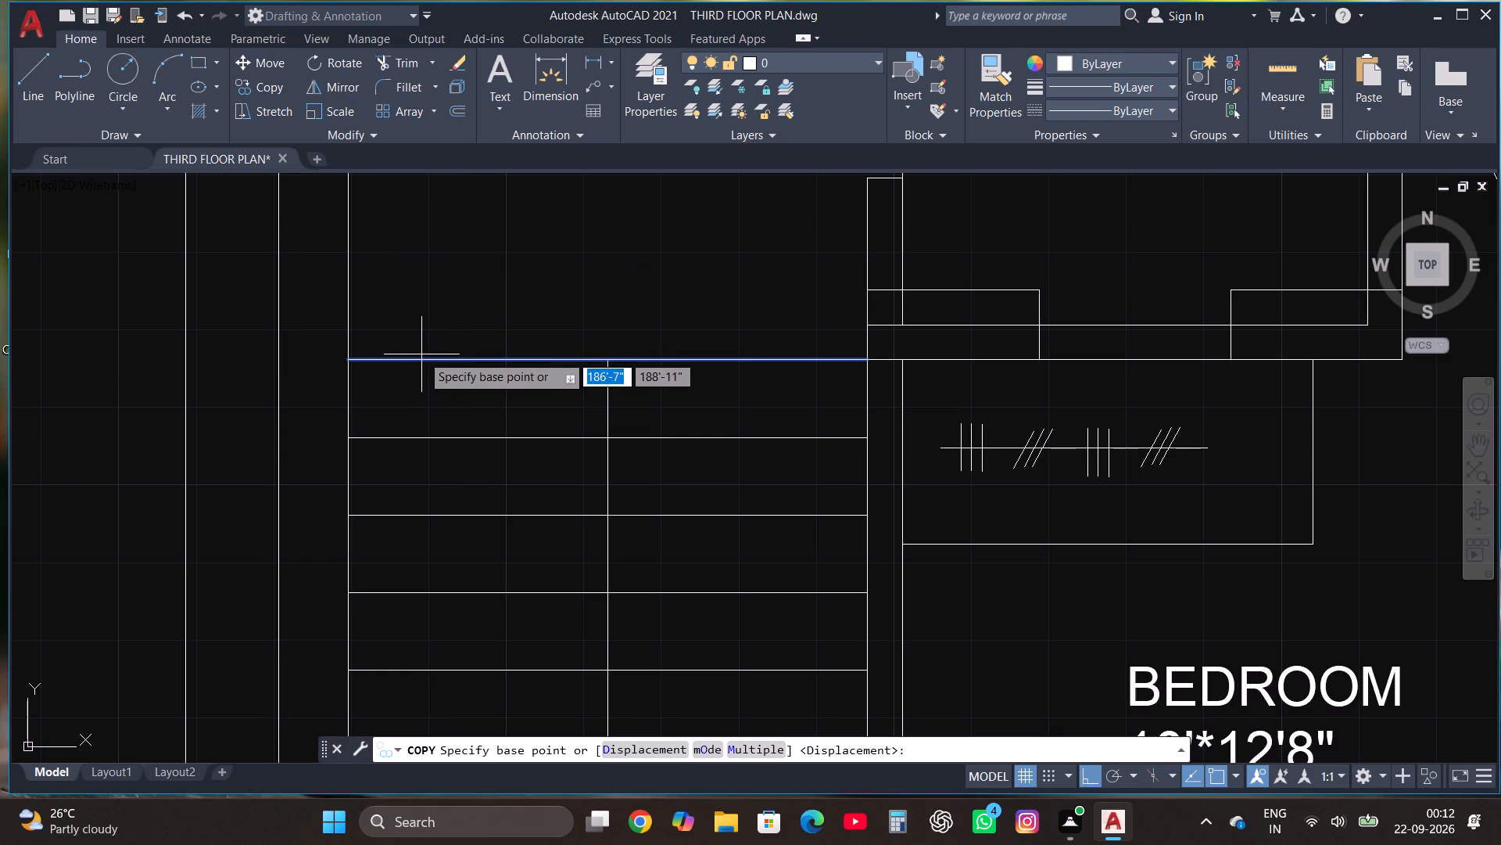
click(428, 361)
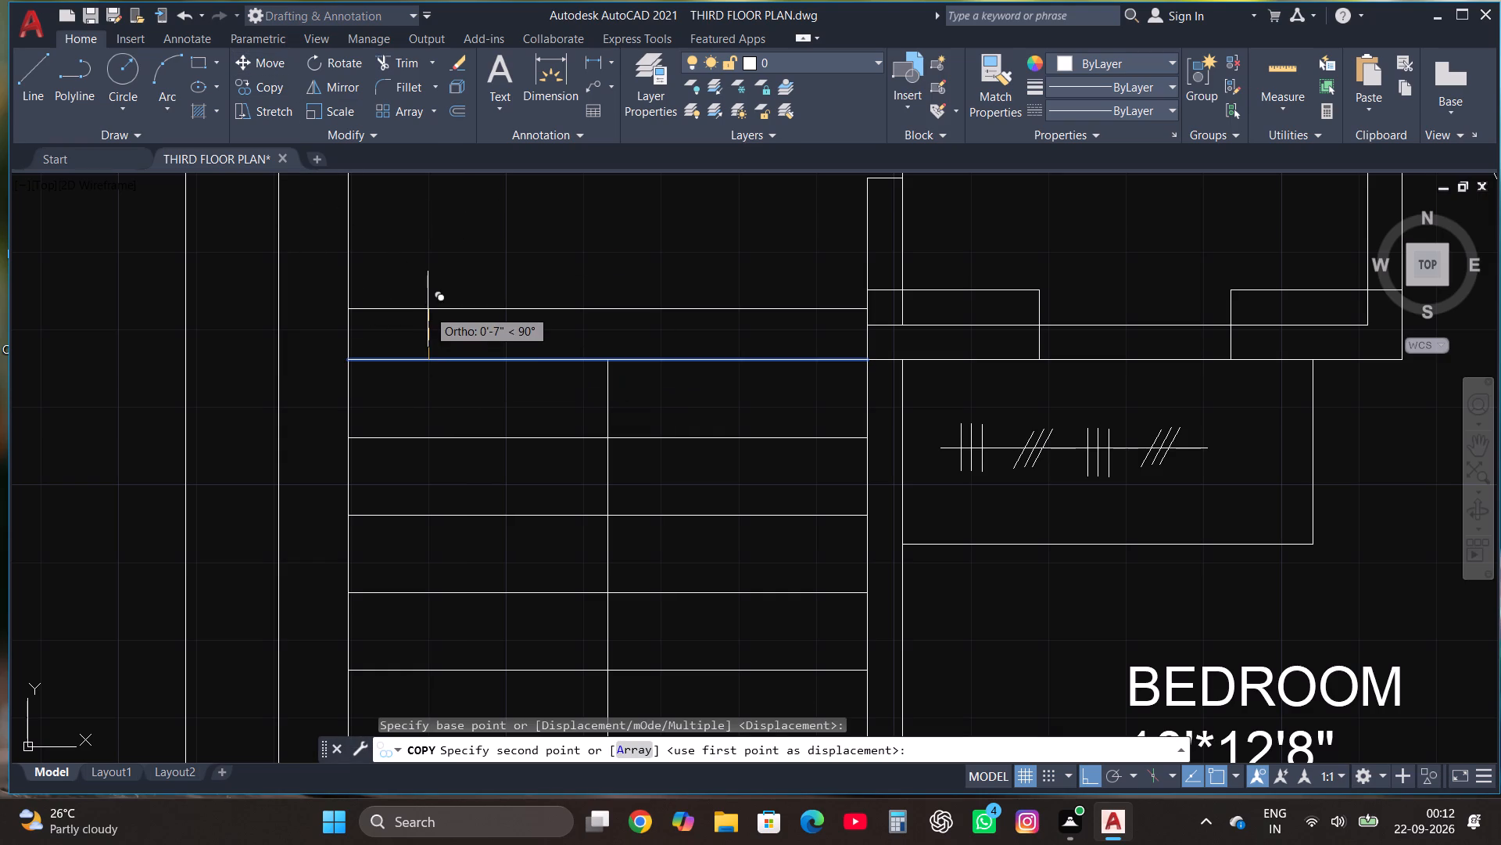
text(10")
key(Return)
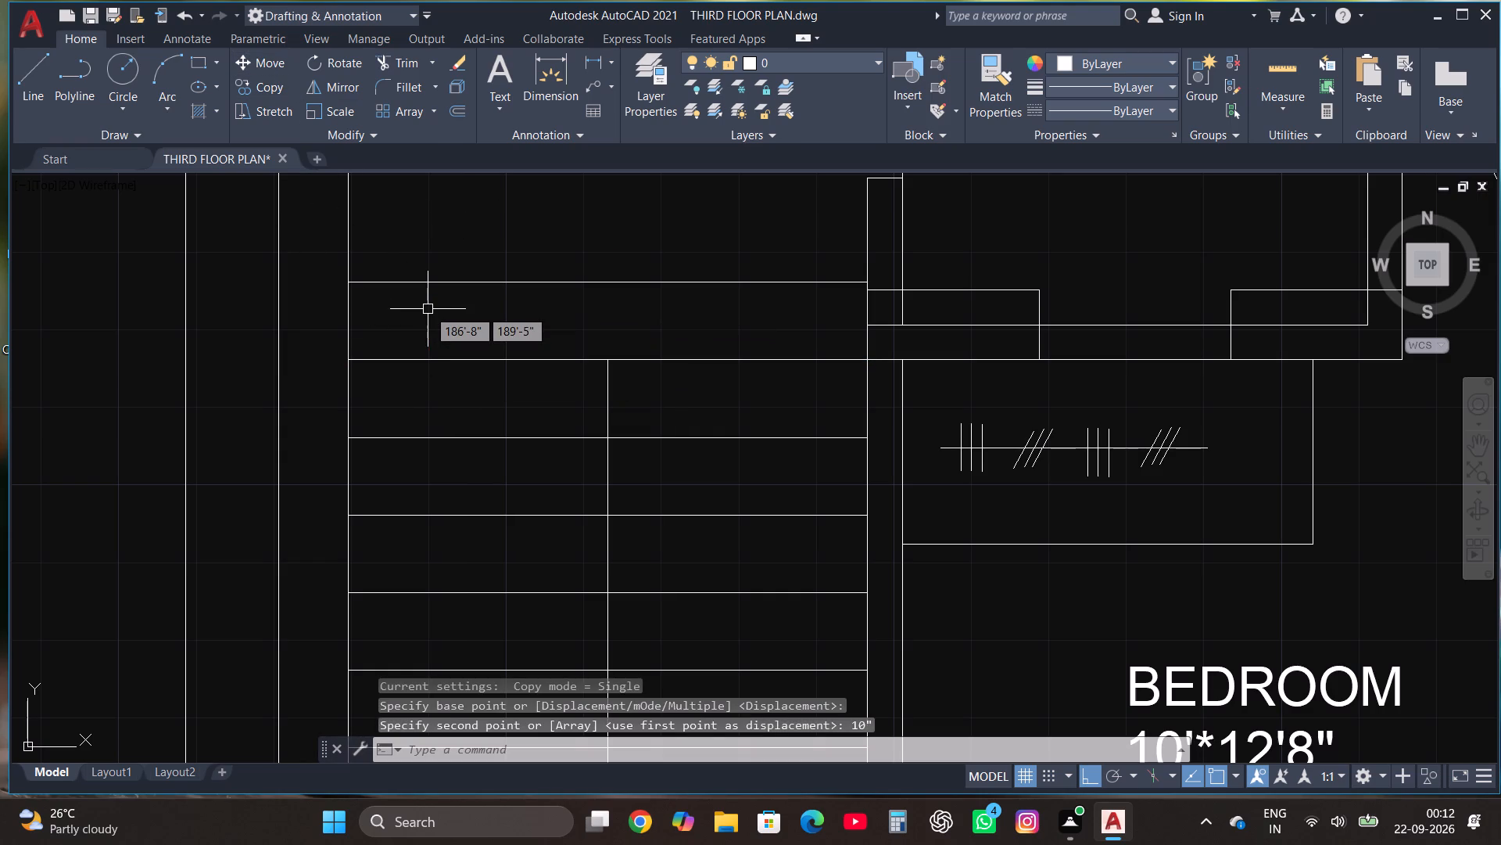
key(Escape)
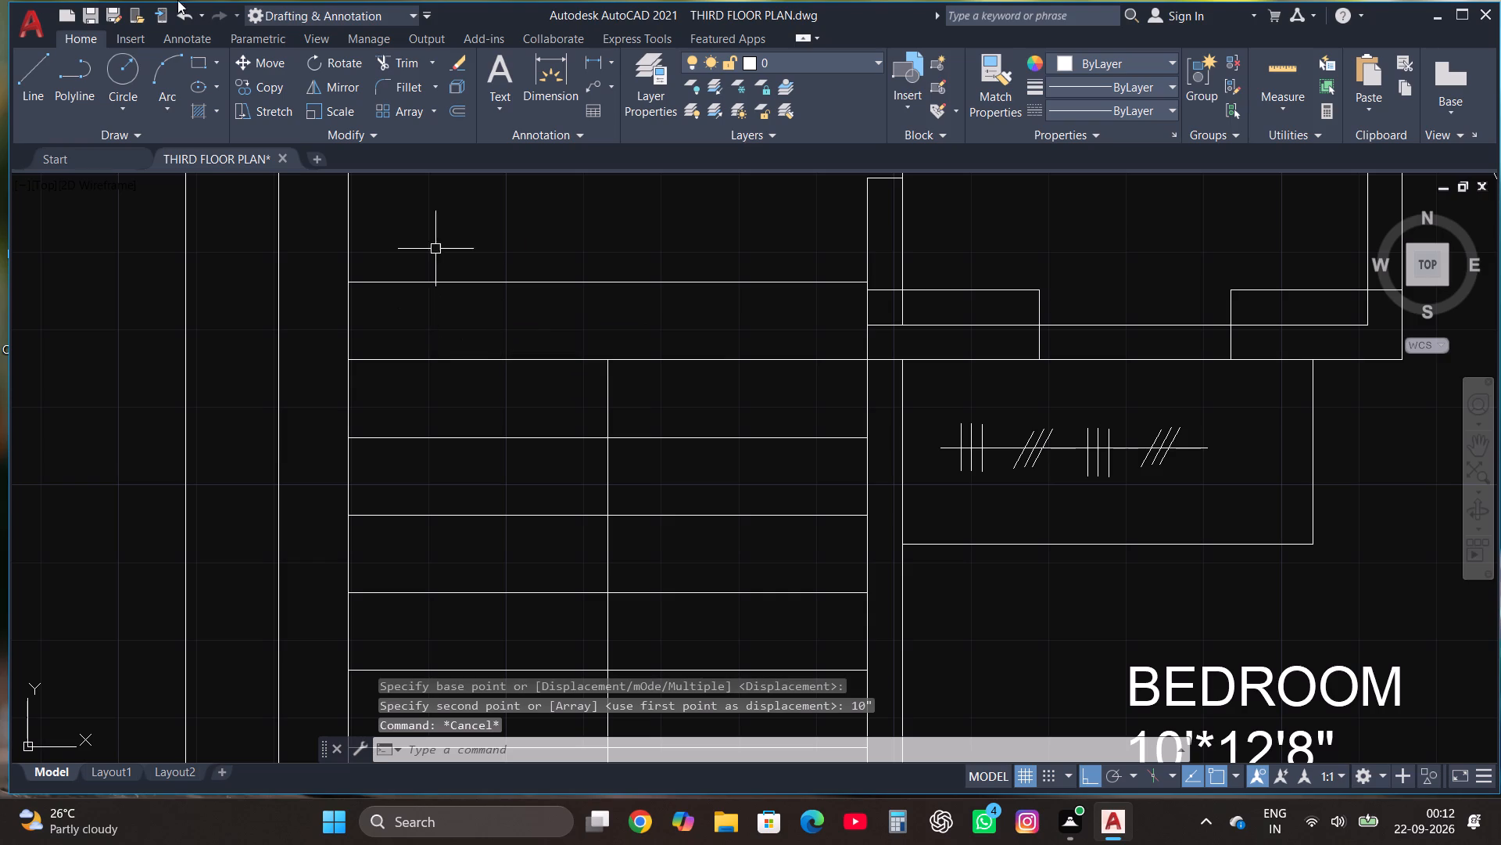
Draw a vertical line from the centre line's north end northward past the copied tread line.
click(34, 81)
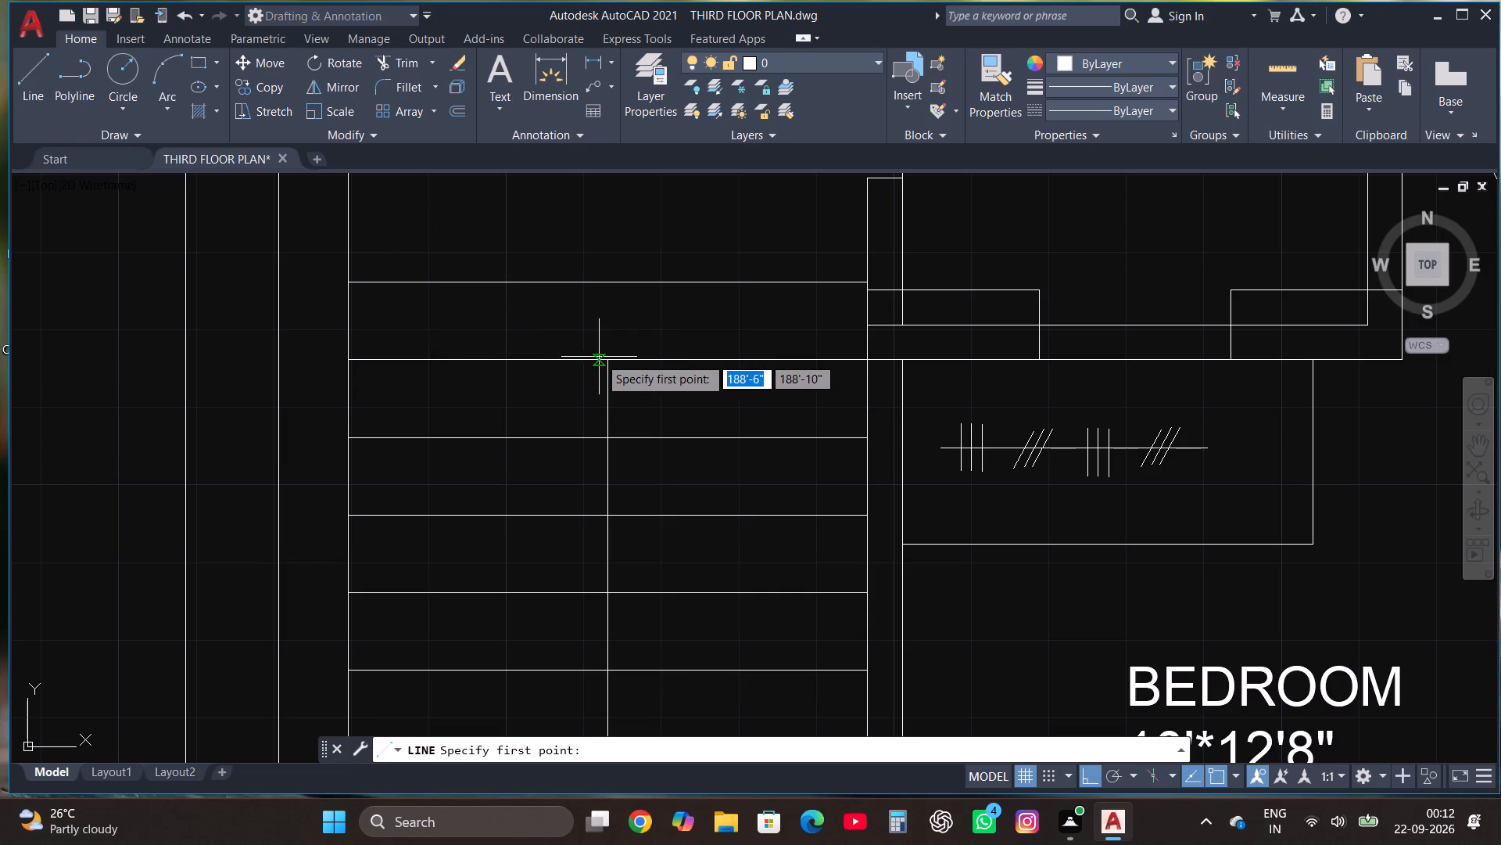
click(608, 361)
click(606, 243)
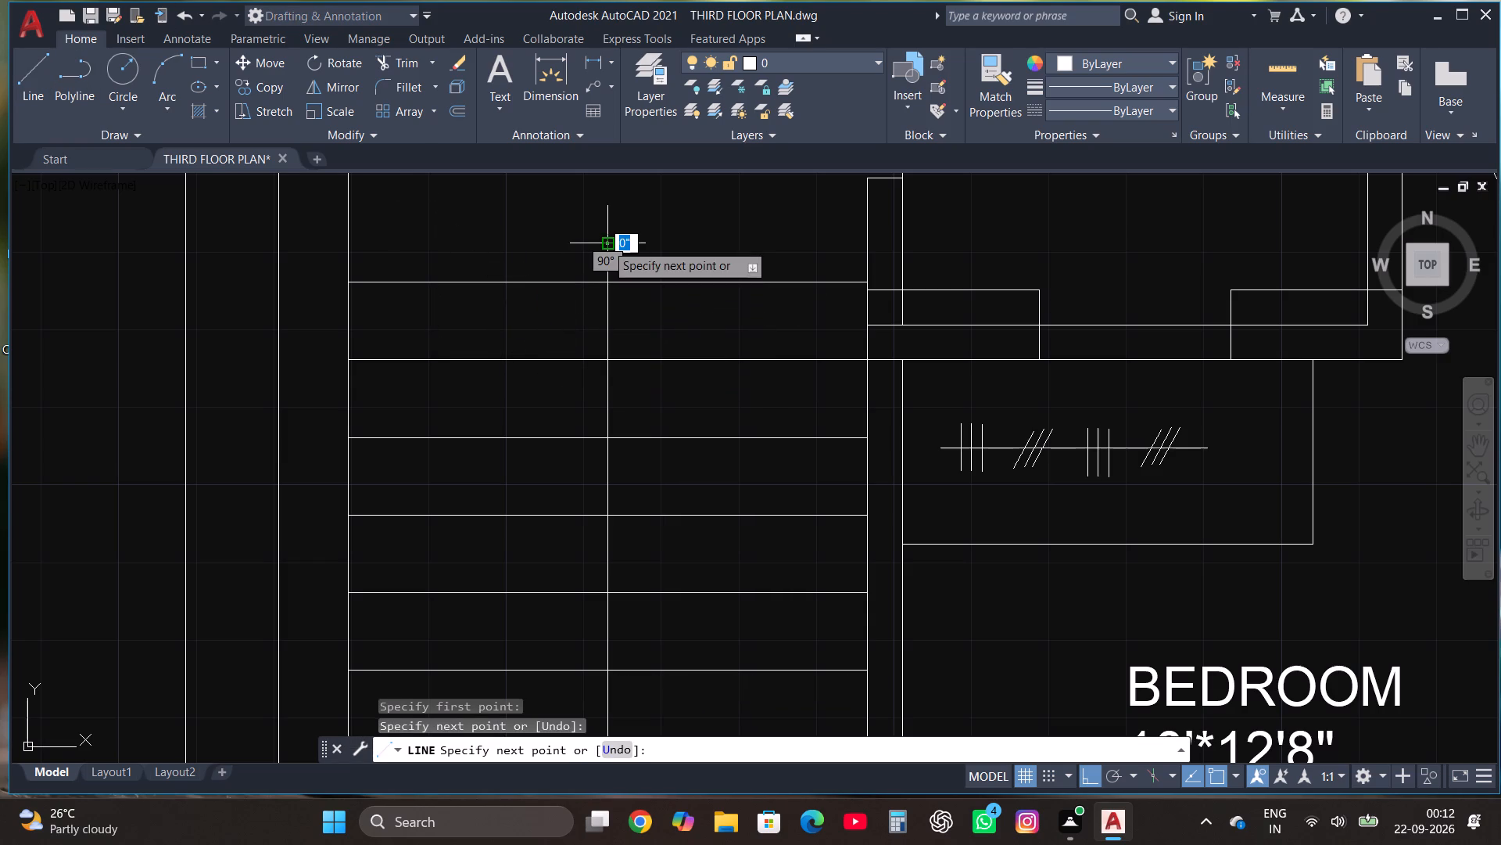
key(Escape)
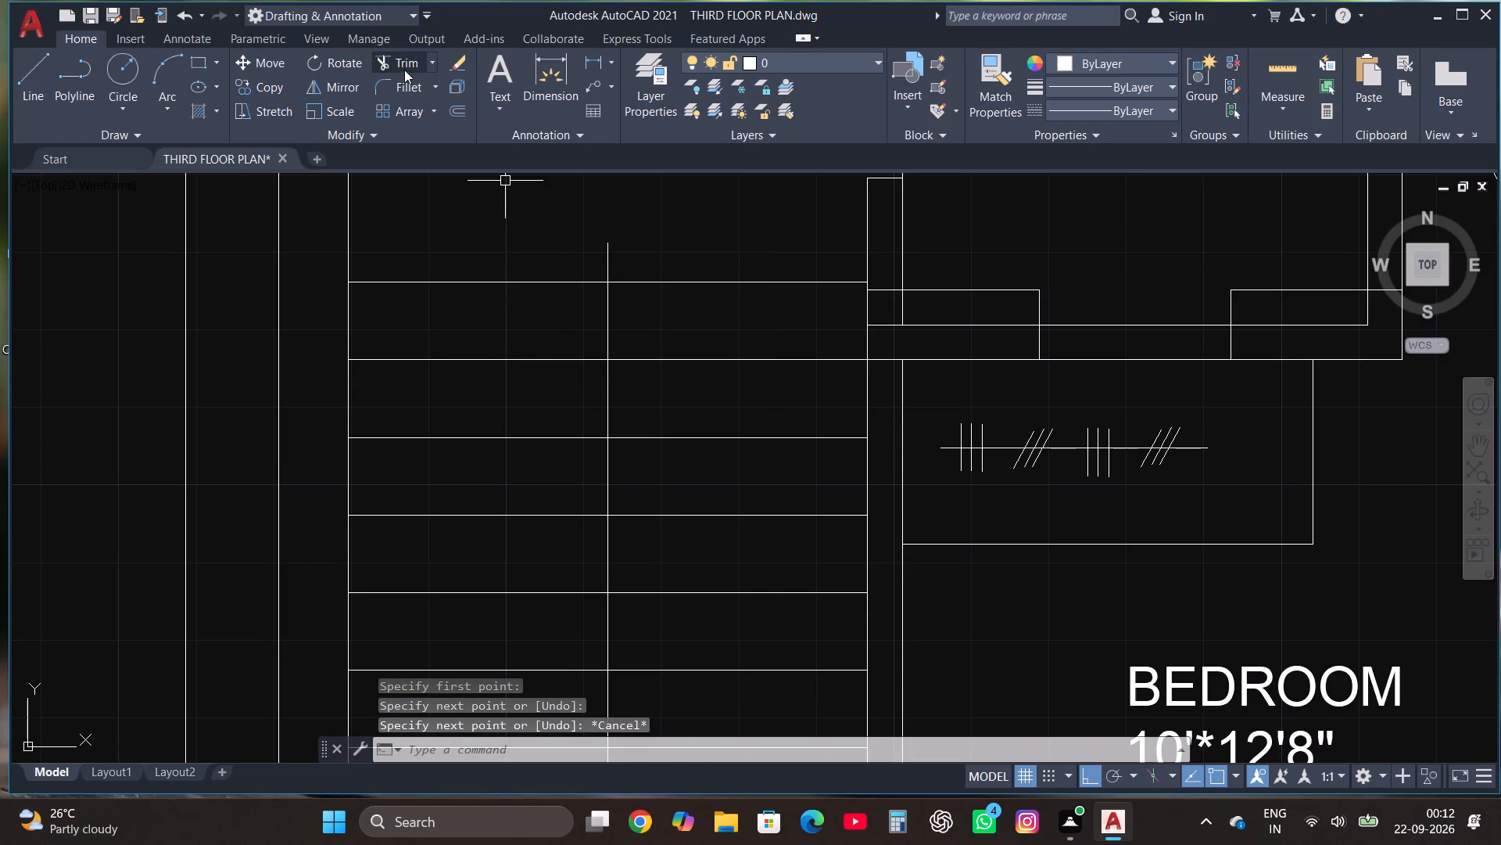
Trim the centre line's overhang north of the copied tread and remove that tread's eastern half.
click(409, 67)
click(607, 258)
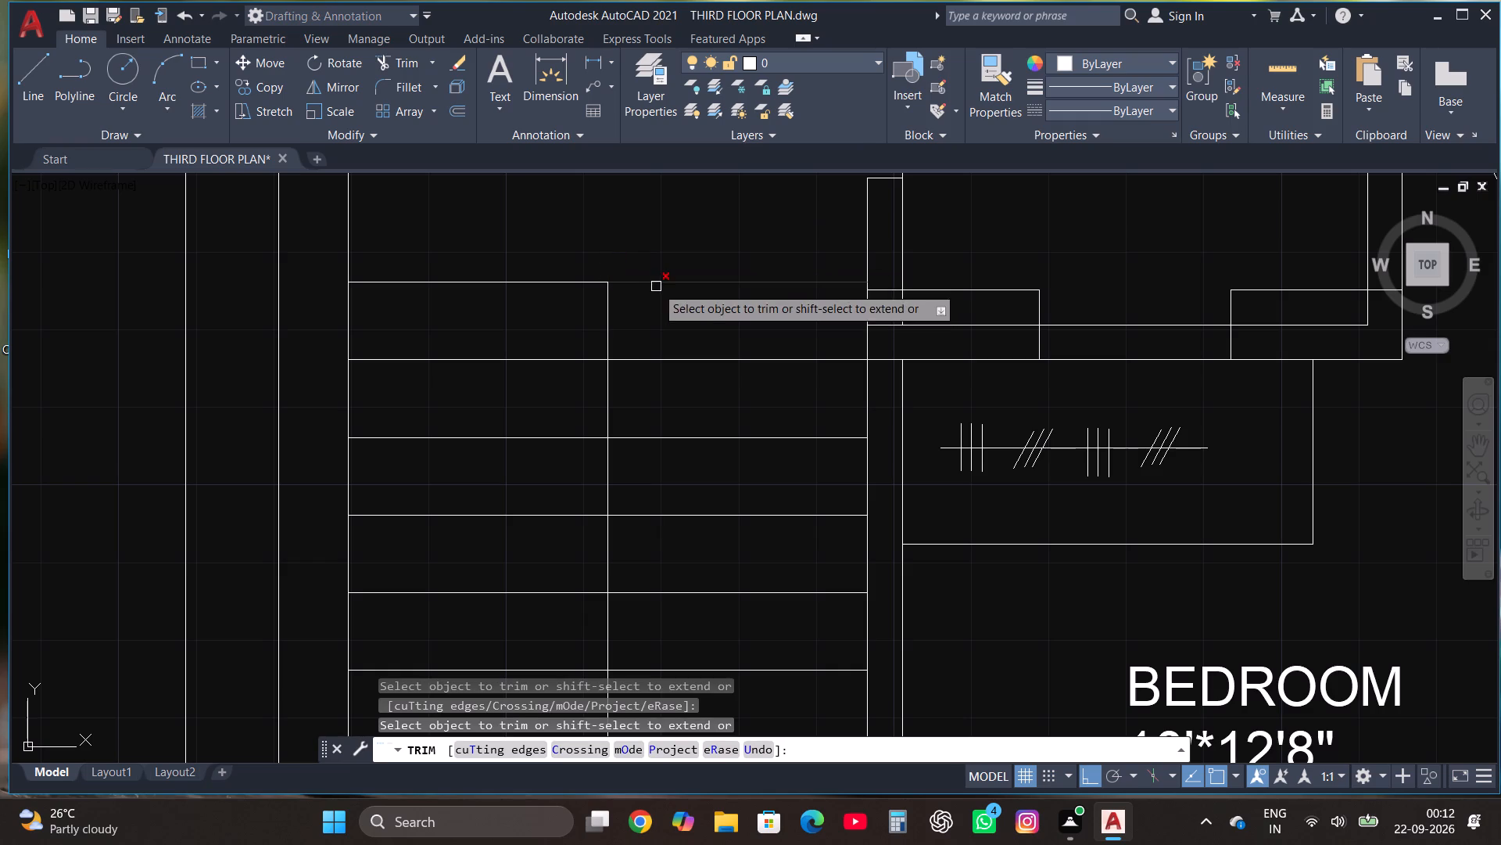
click(660, 279)
key(Escape)
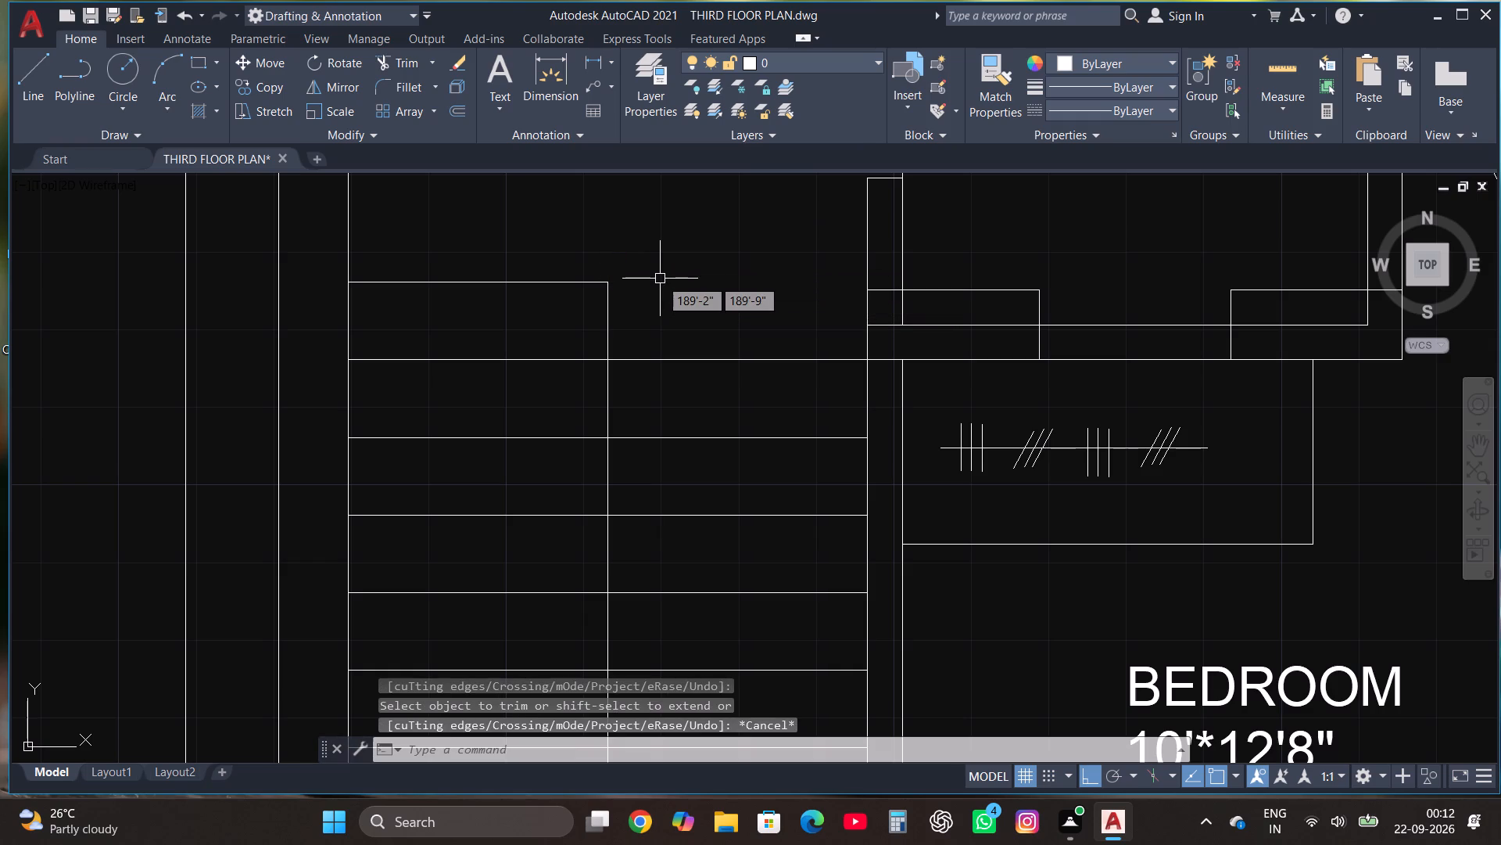
Draw a vertical direction line through the western stair flight, from the northernmost tread's midpoint to just south of the southernmost tread.
scroll(615, 356, down, 1)
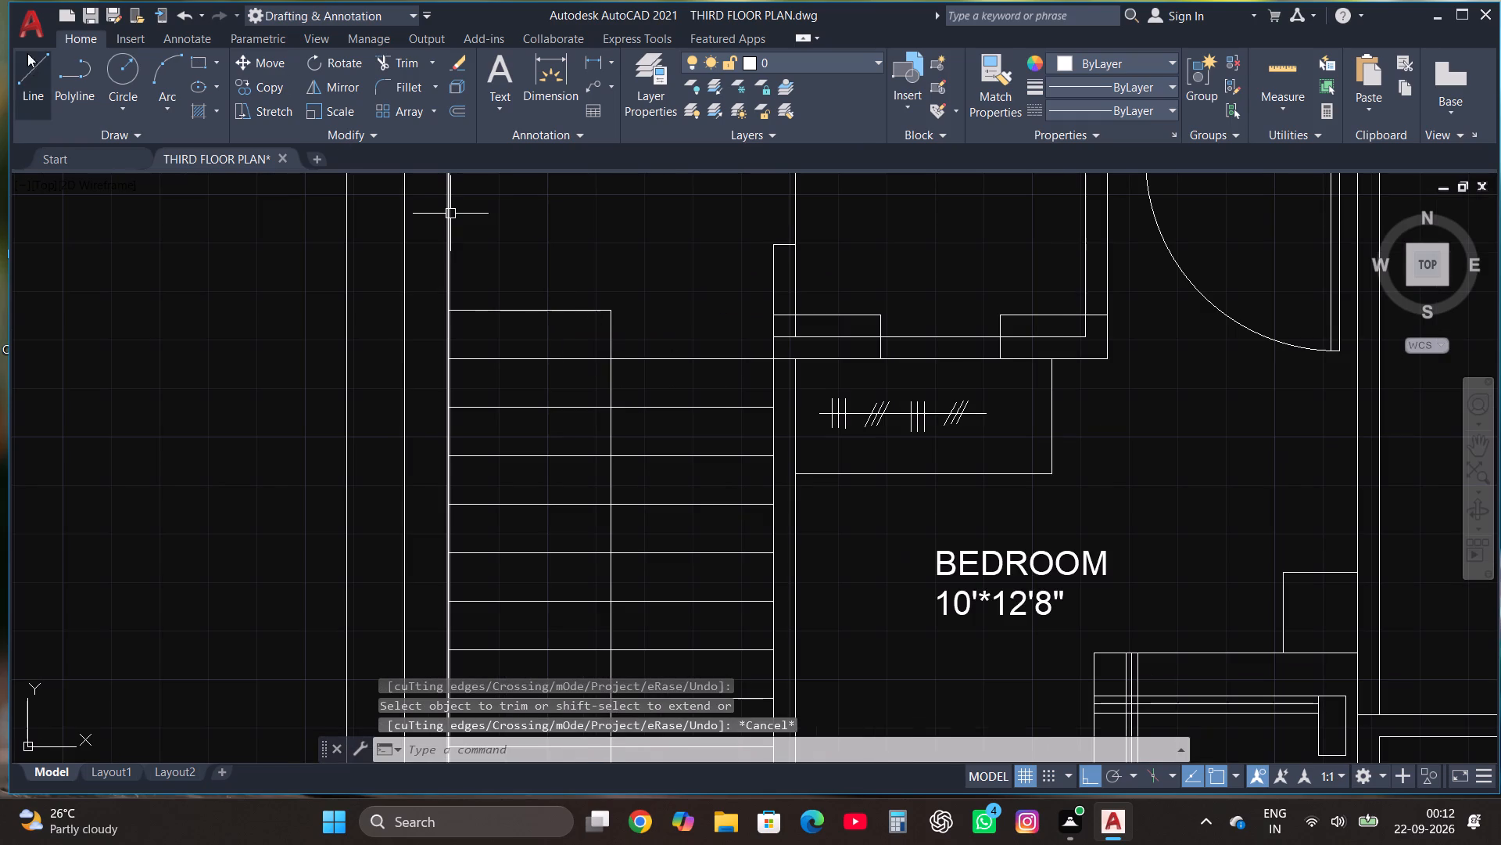
click(35, 66)
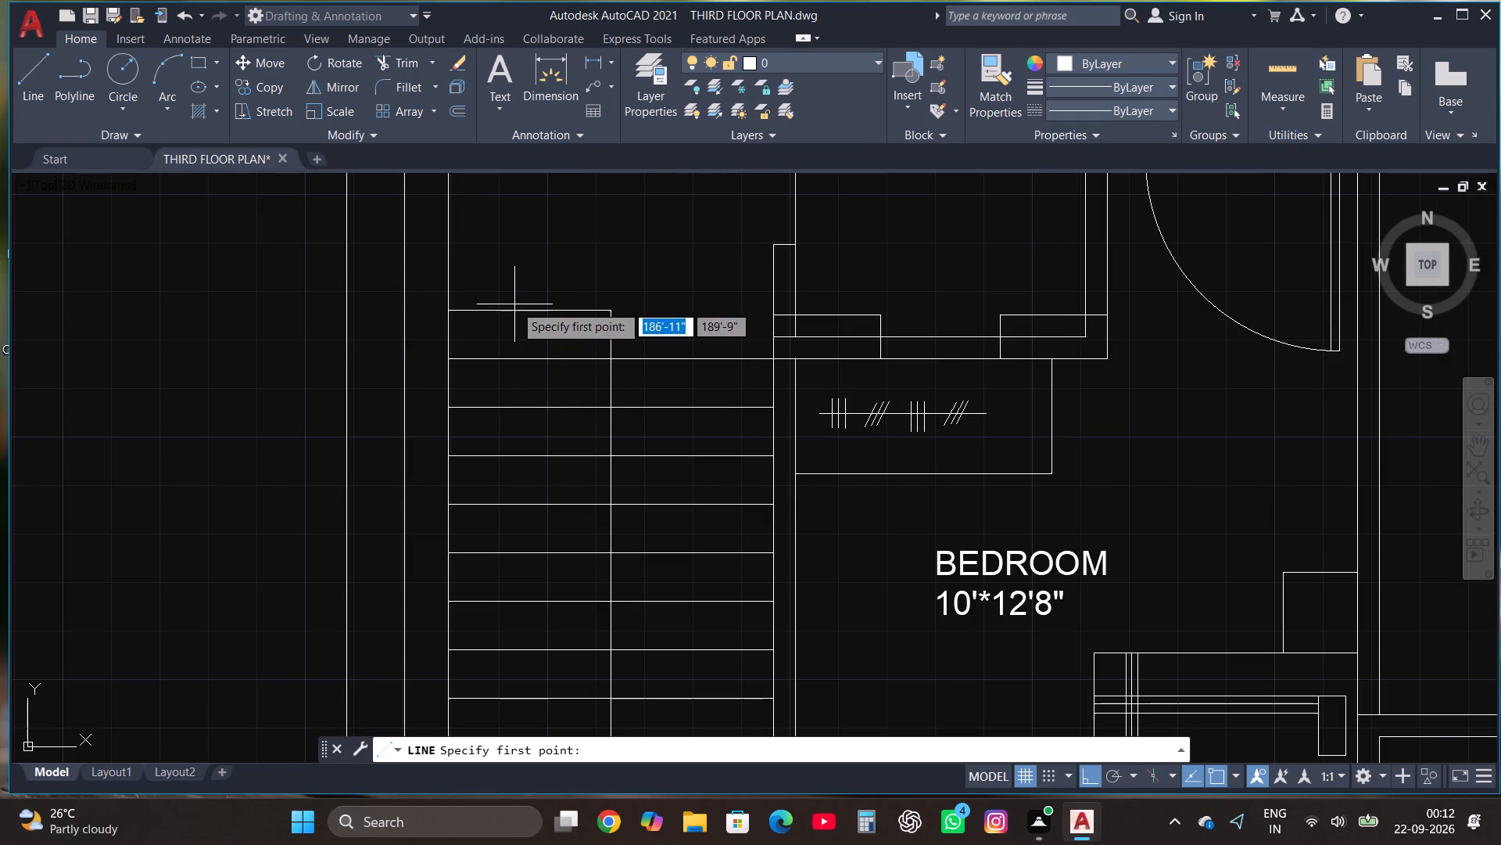
click(527, 313)
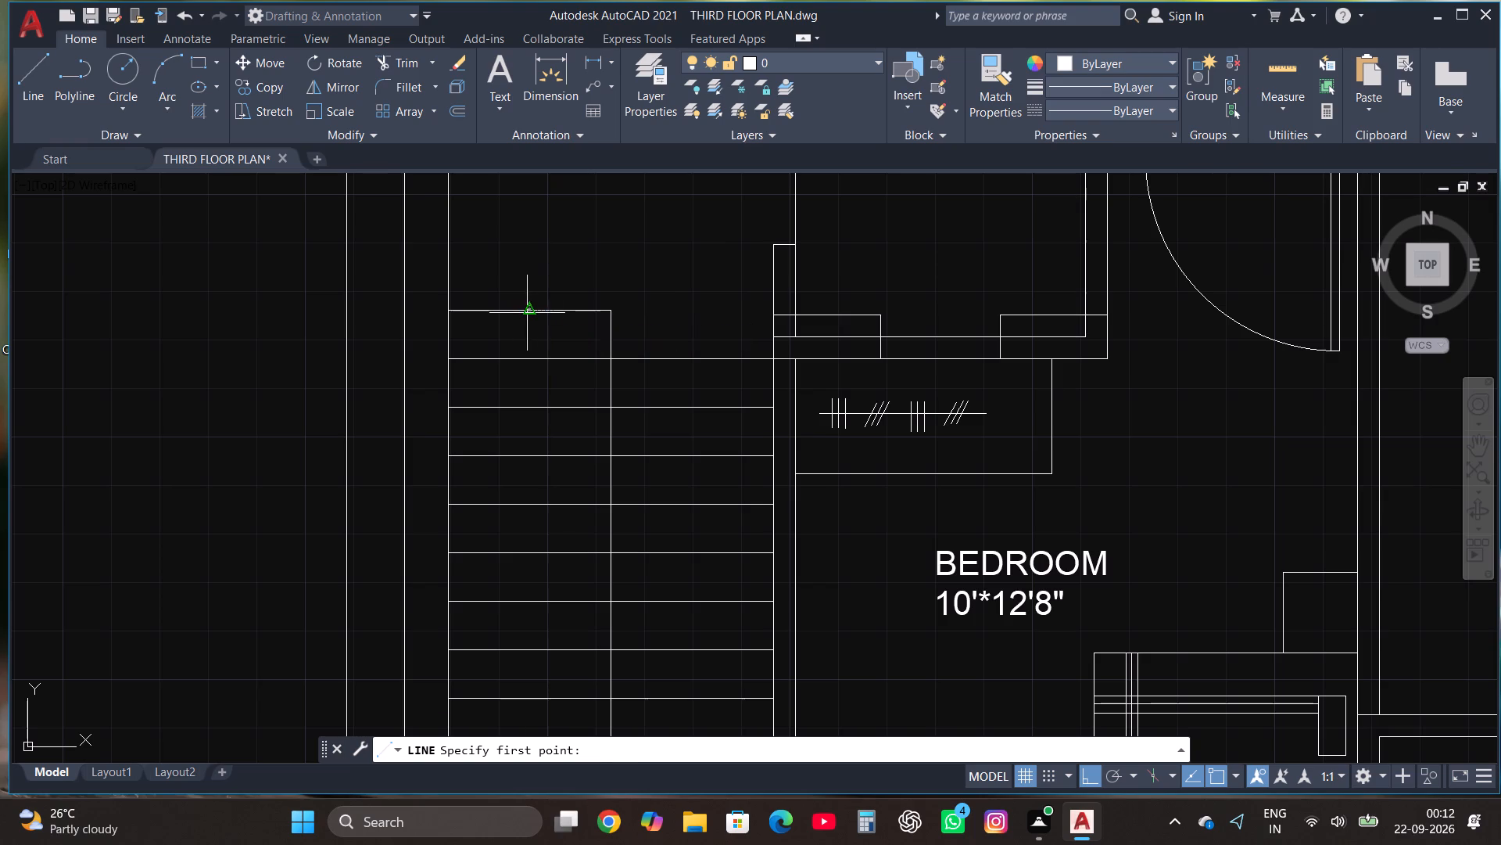
scroll(526, 322, down, 2)
scroll(525, 534, up, 2)
click(537, 515)
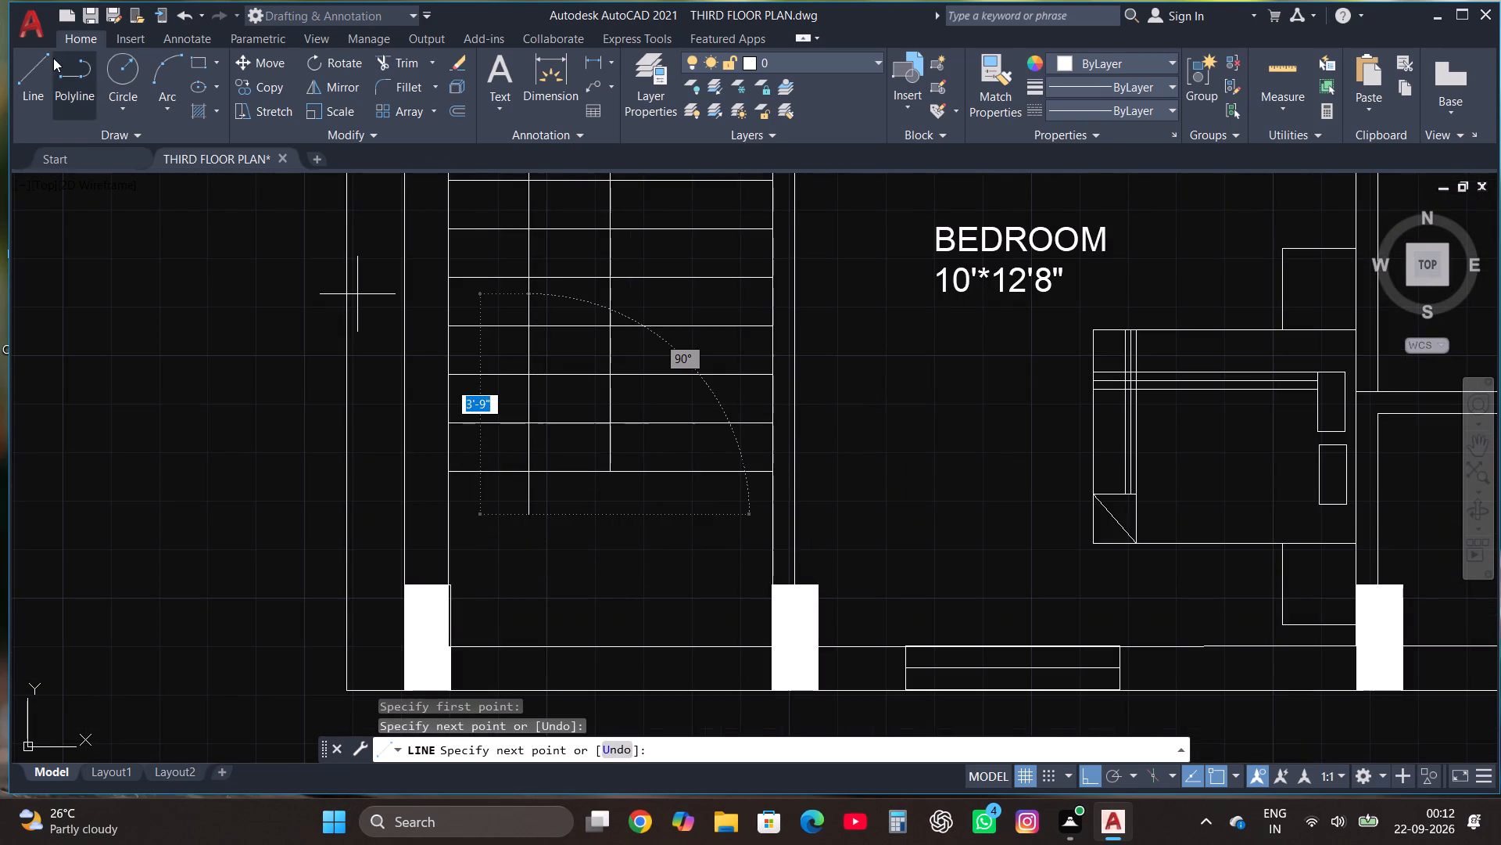
Draw a vertical direction line through the eastern stair flight, from its northernmost tread's midpoint to just south of the southernmost tread.
click(28, 63)
scroll(329, 487, down, 2)
scroll(453, 366, up, 2)
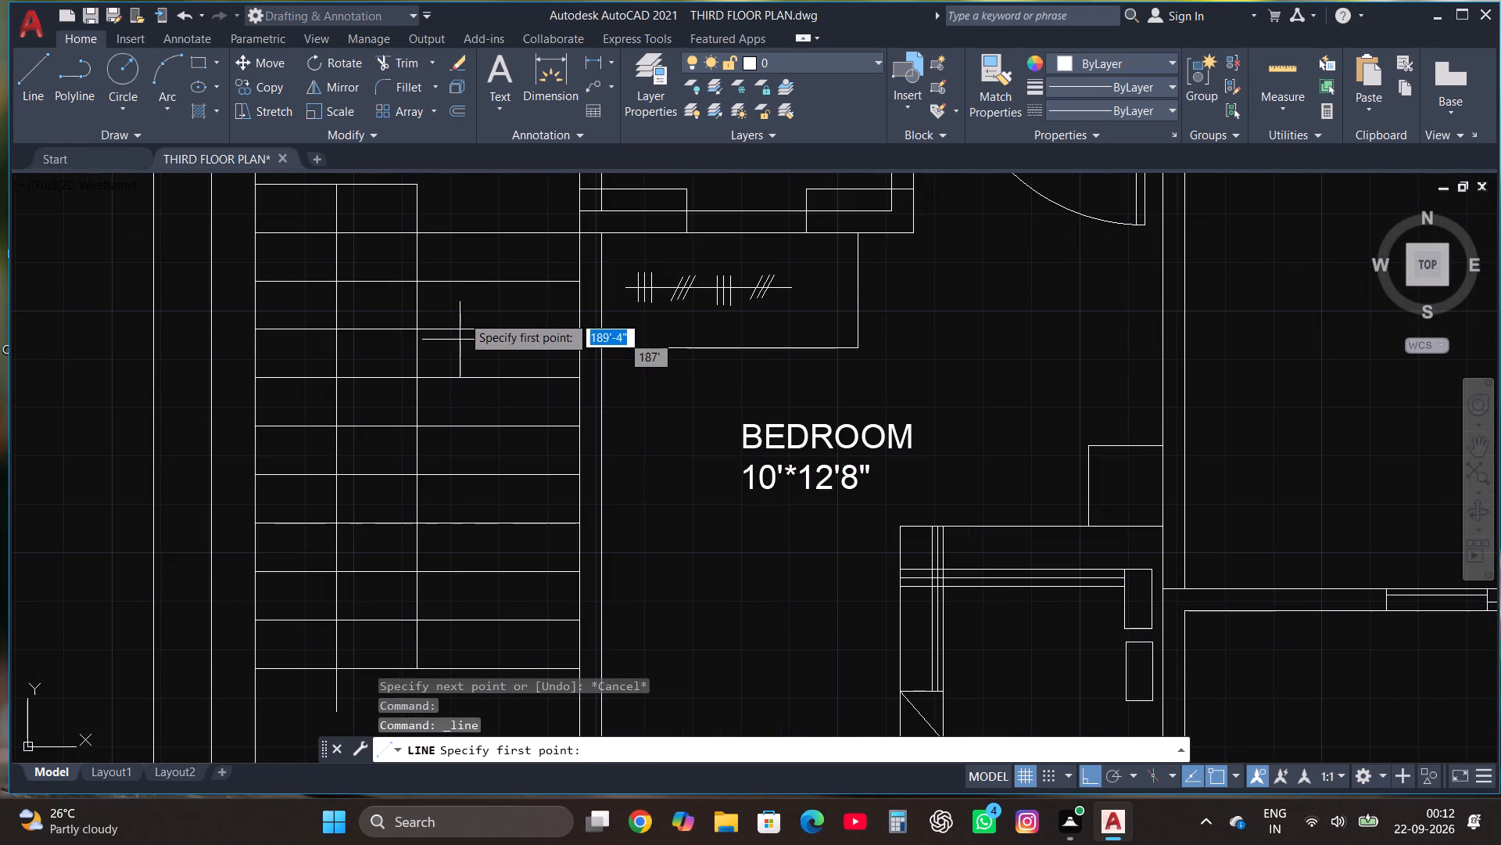
click(498, 228)
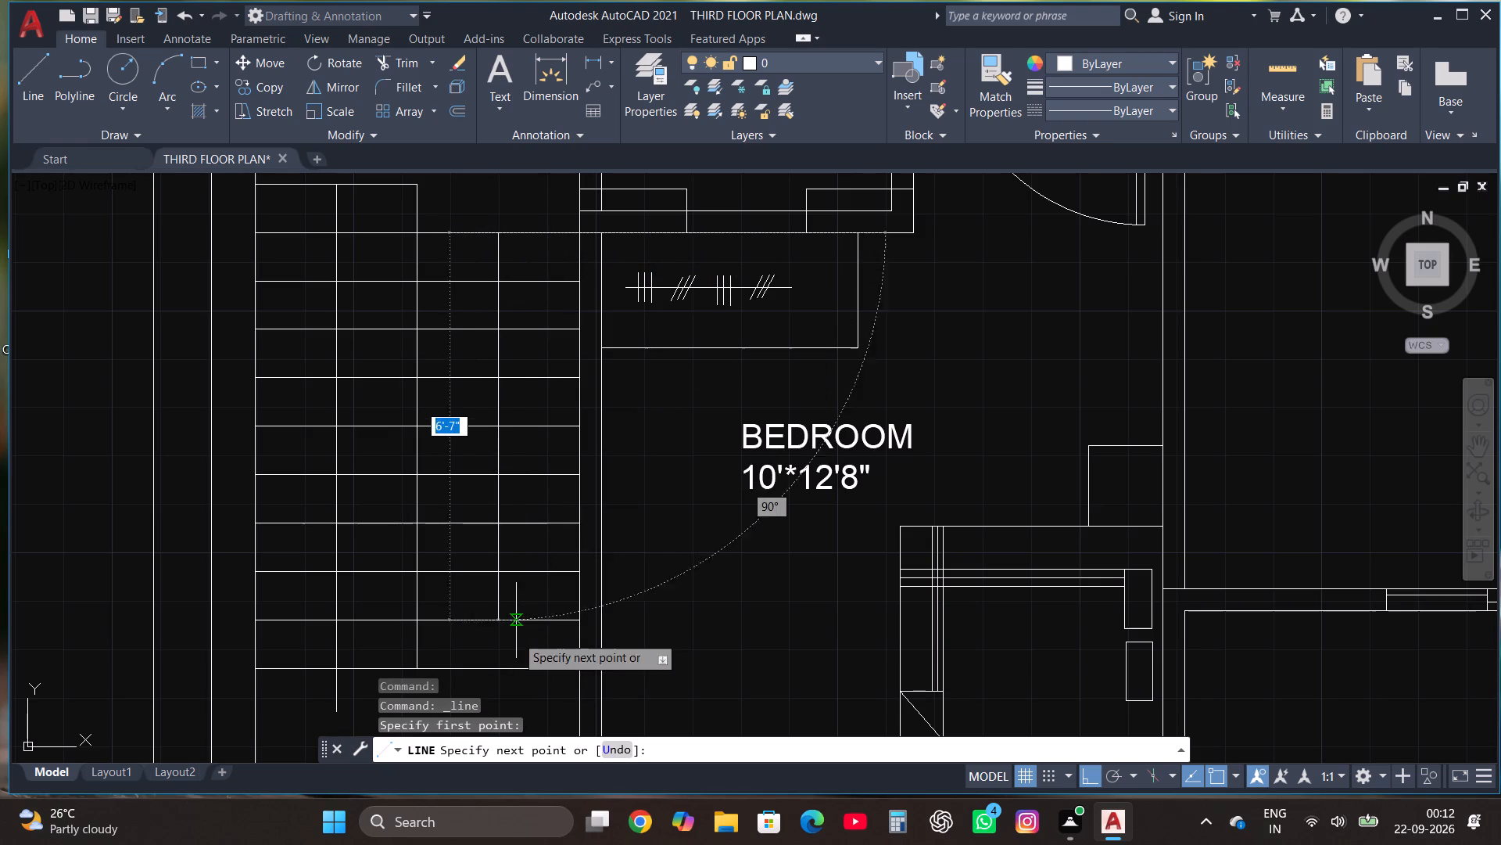
scroll(514, 625, down, 2)
scroll(507, 698, up, 1)
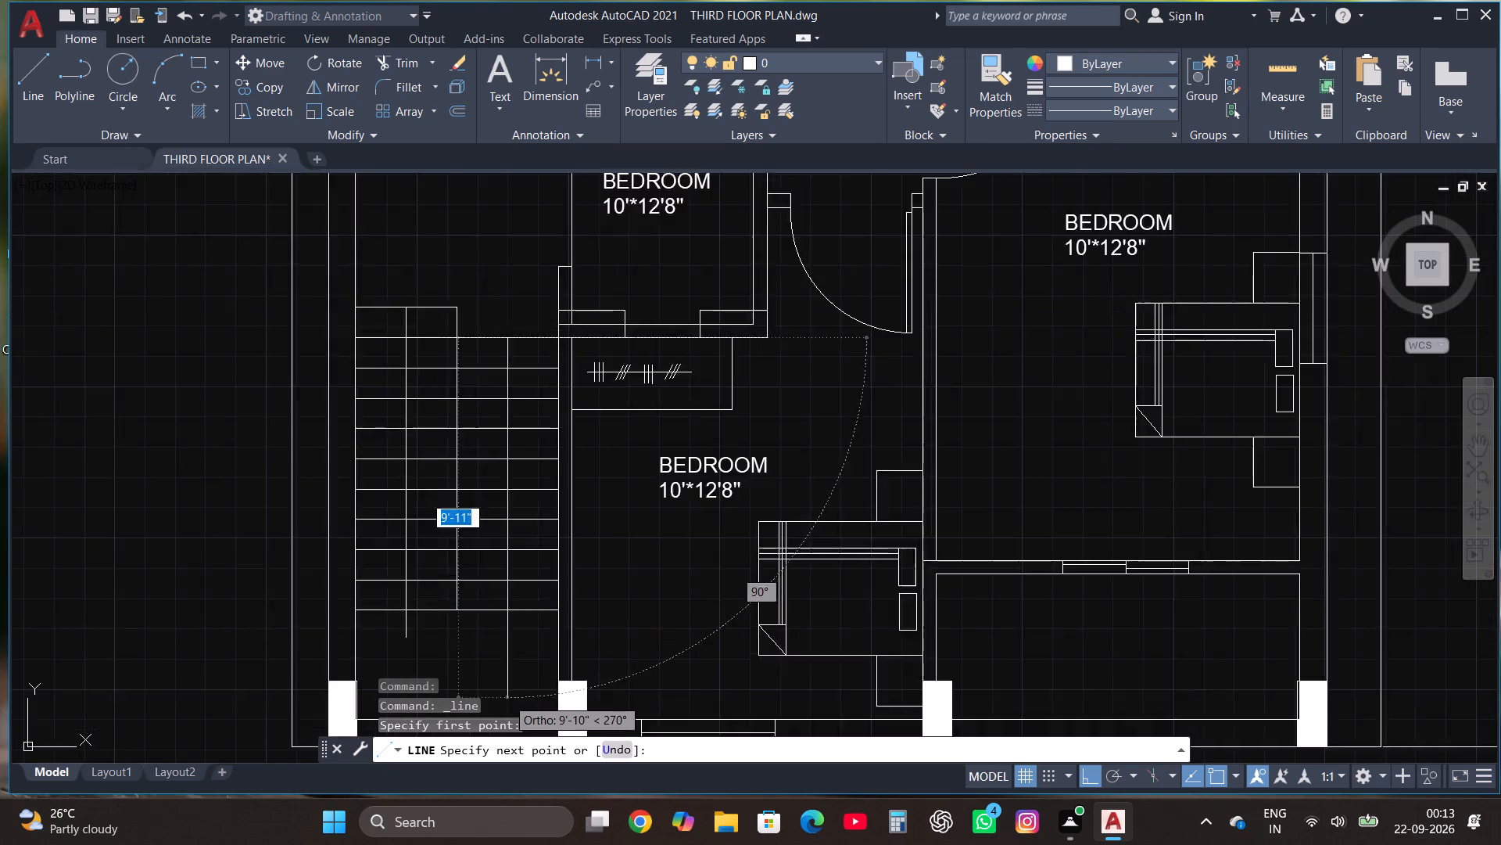
scroll(507, 698, up, 2)
click(495, 523)
key(Escape)
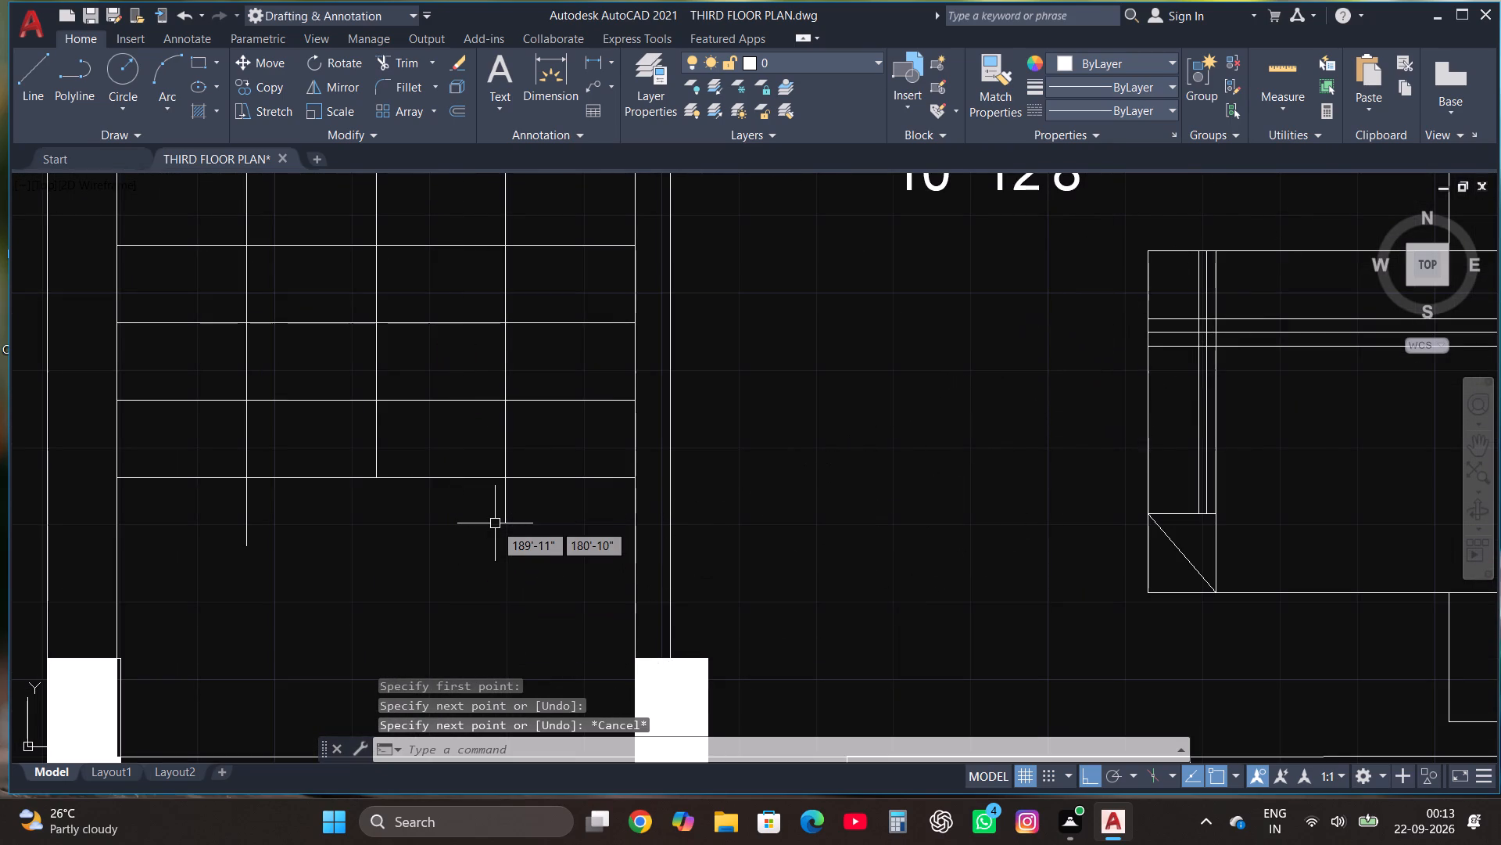
Draw a south-pointing arrowhead on the western direction line within the last tread, spreading about 3" to each side.
scroll(495, 523, down, 2)
scroll(386, 481, up, 2)
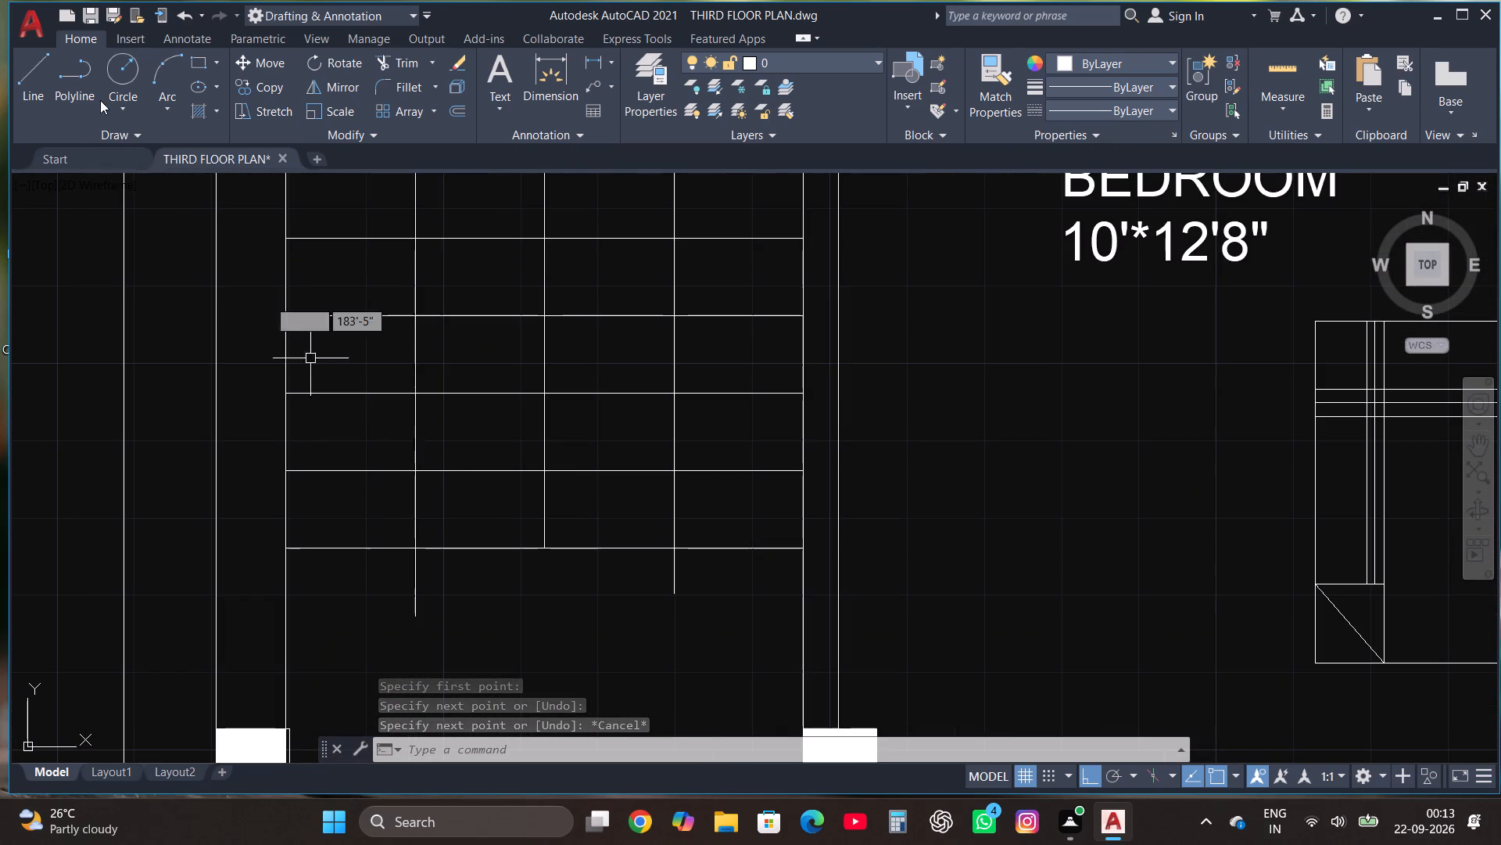
click(33, 70)
scroll(424, 462, up, 1)
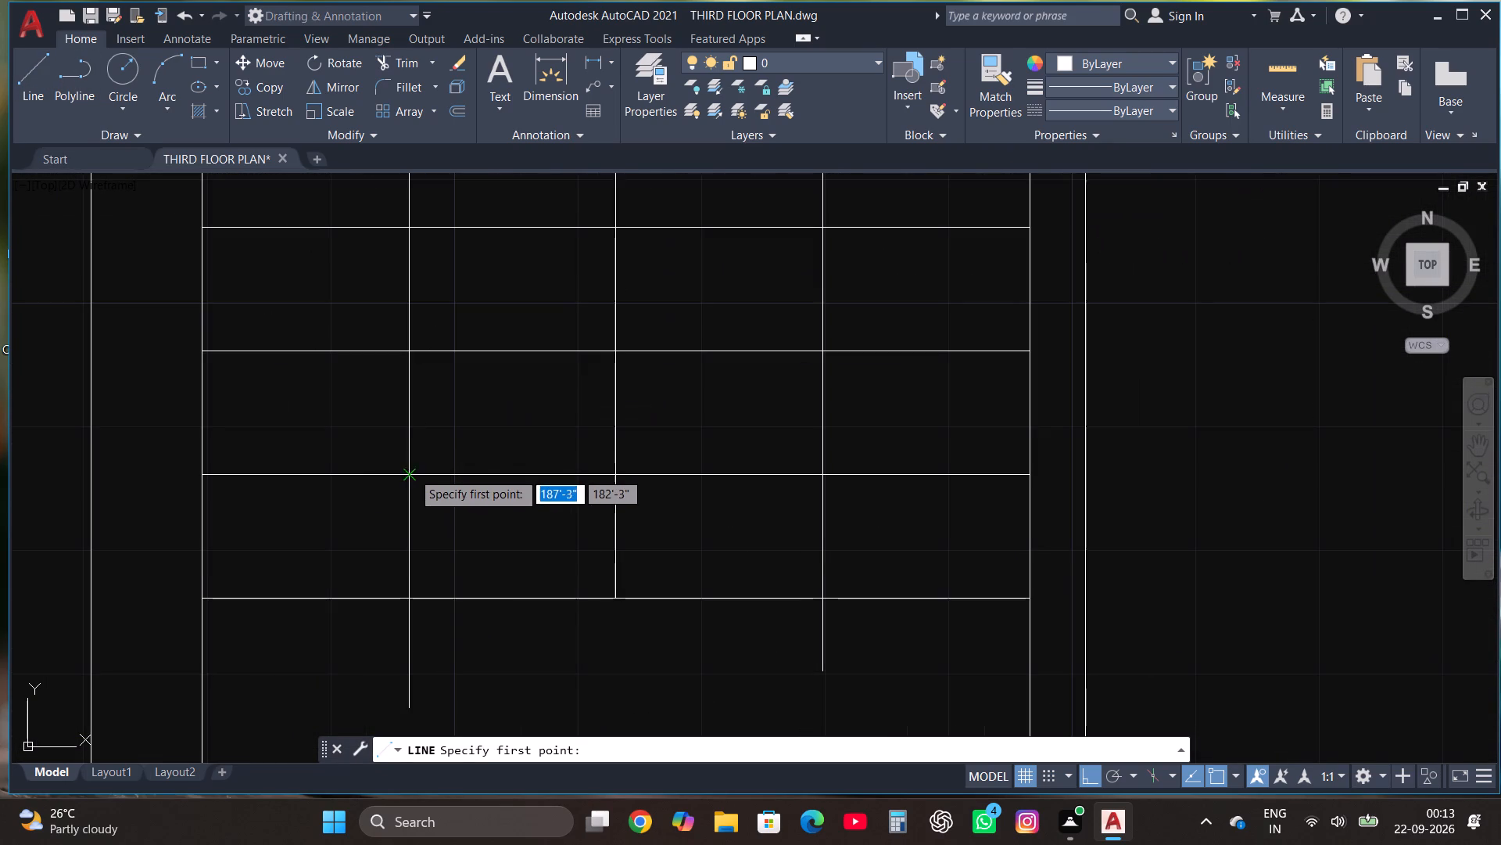
click(409, 472)
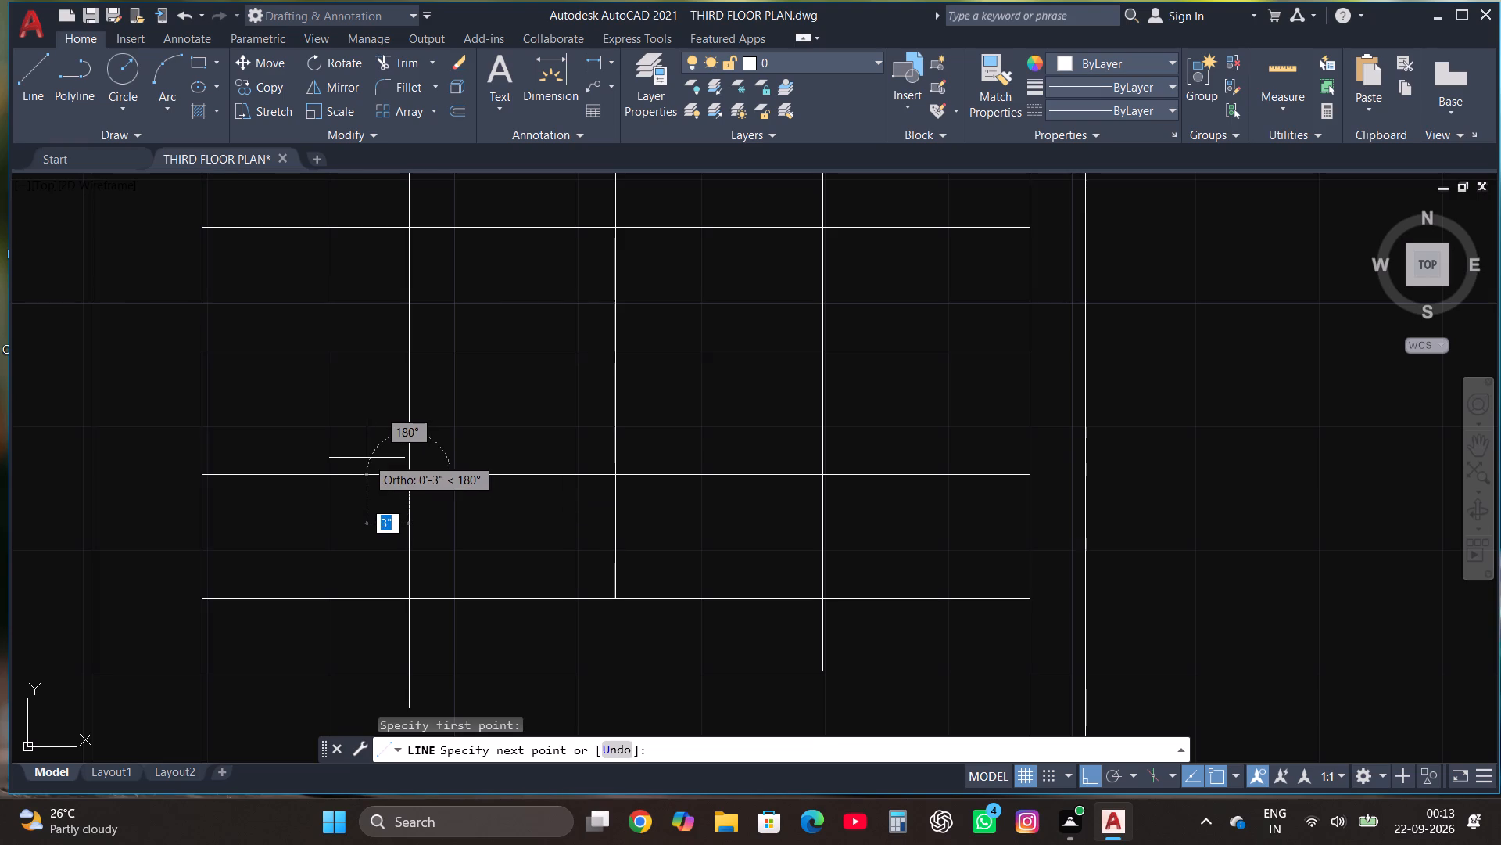
click(367, 458)
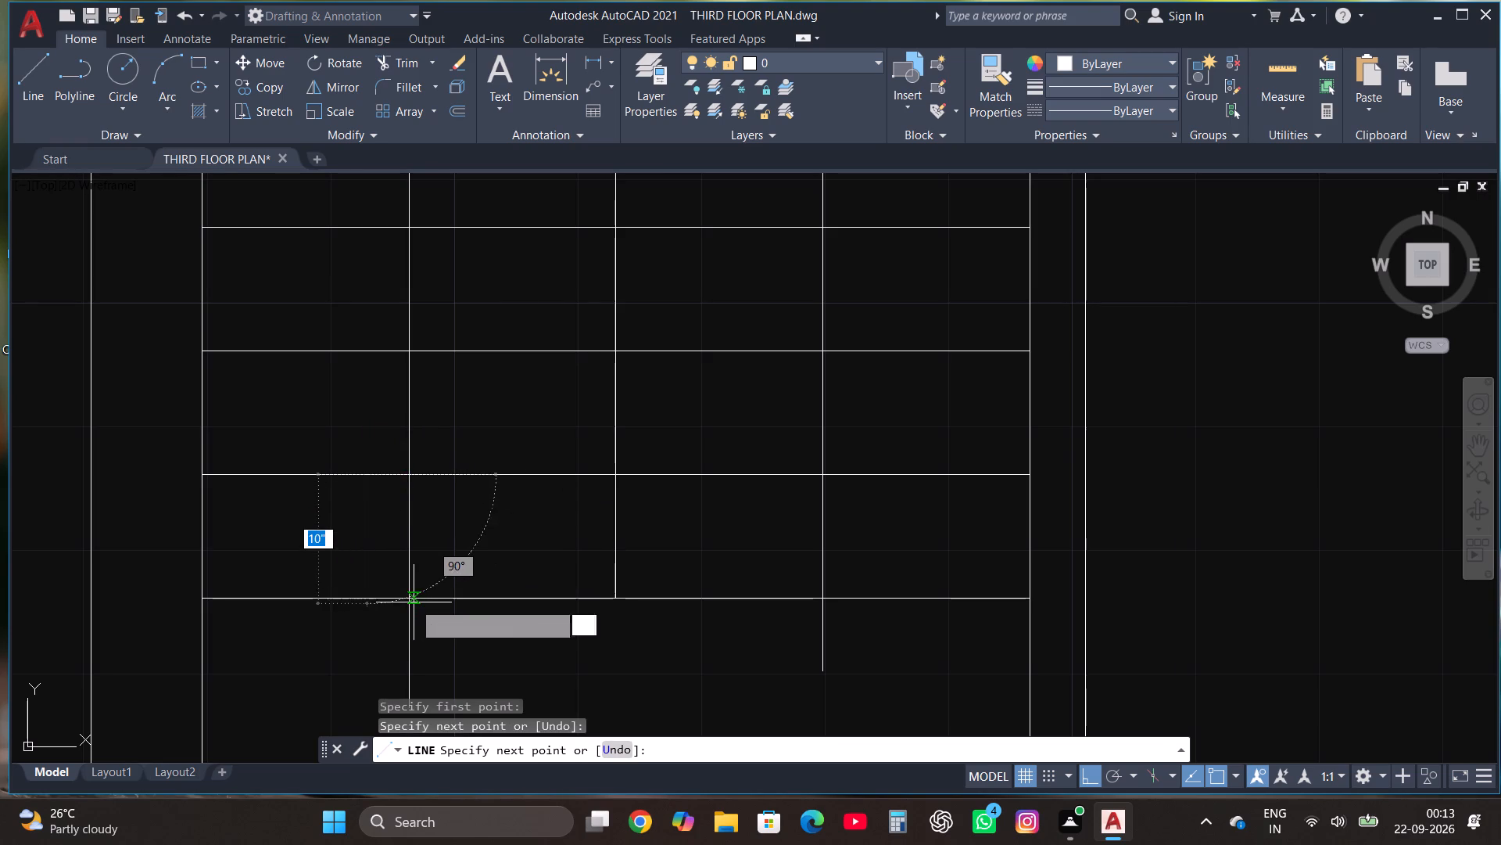
click(404, 599)
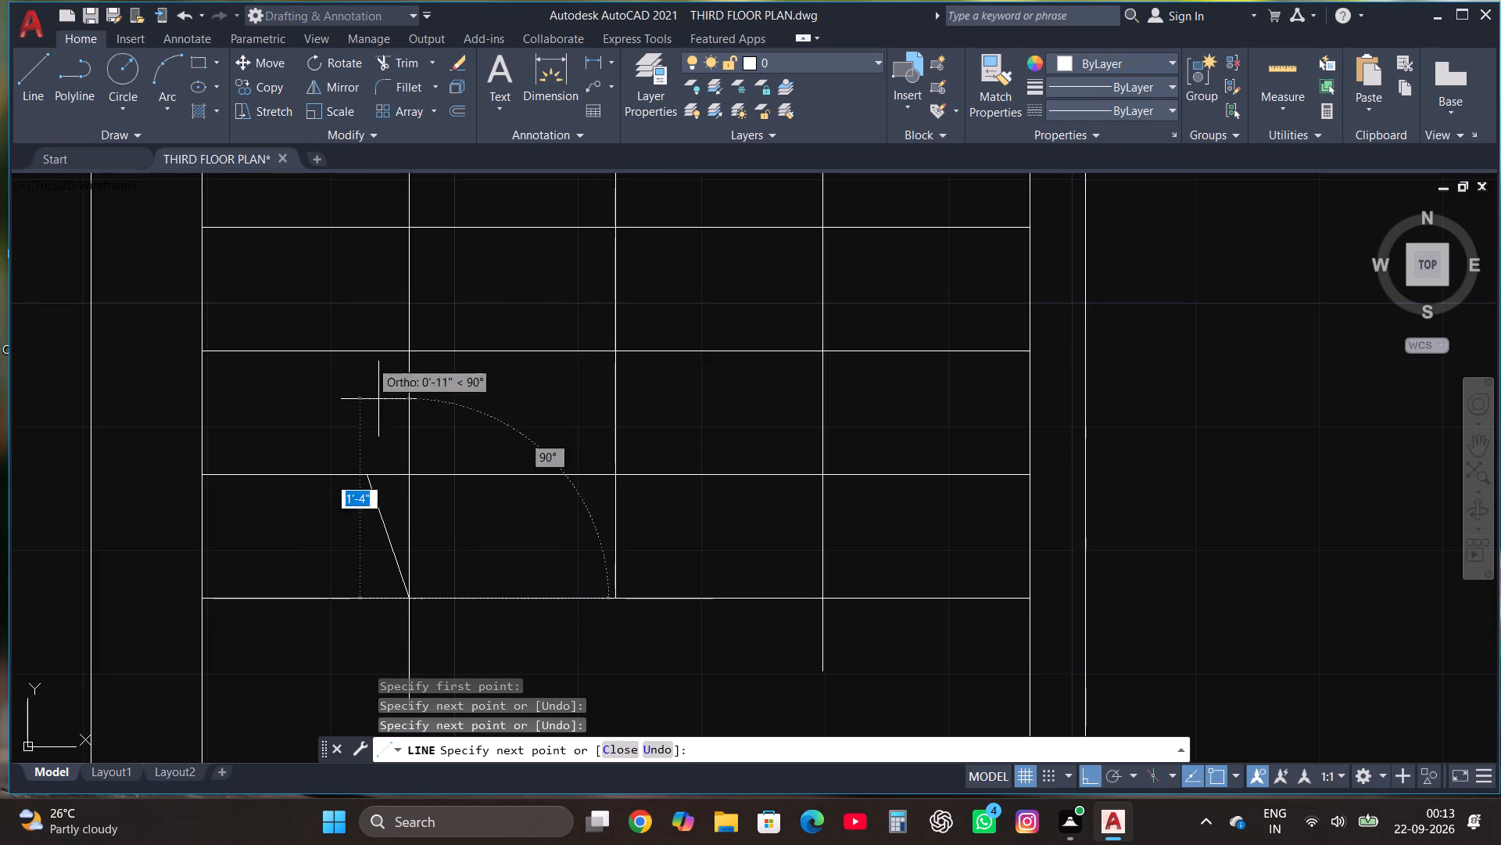
click(41, 83)
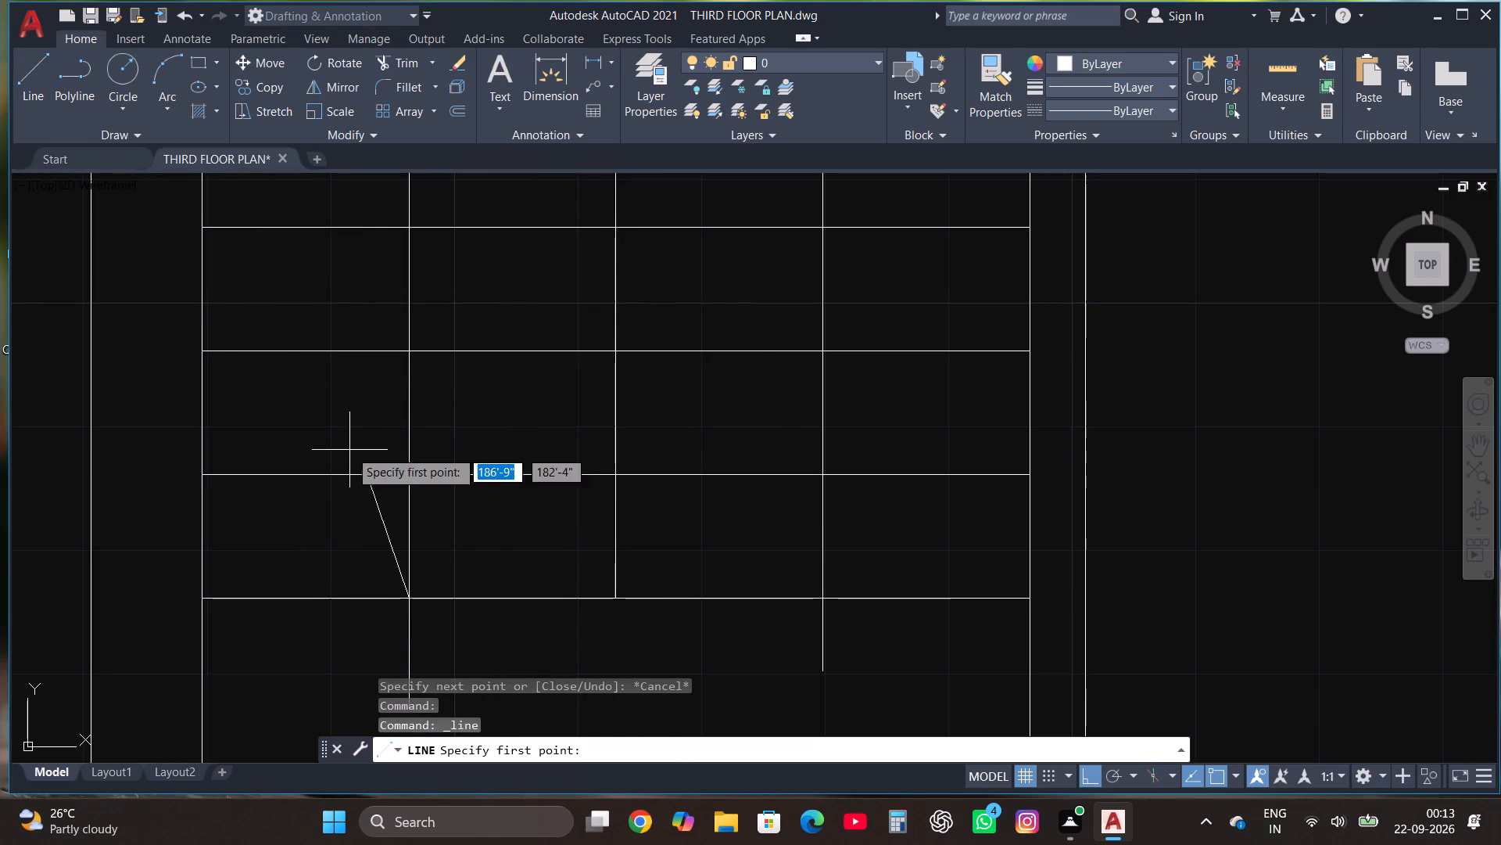
click(405, 473)
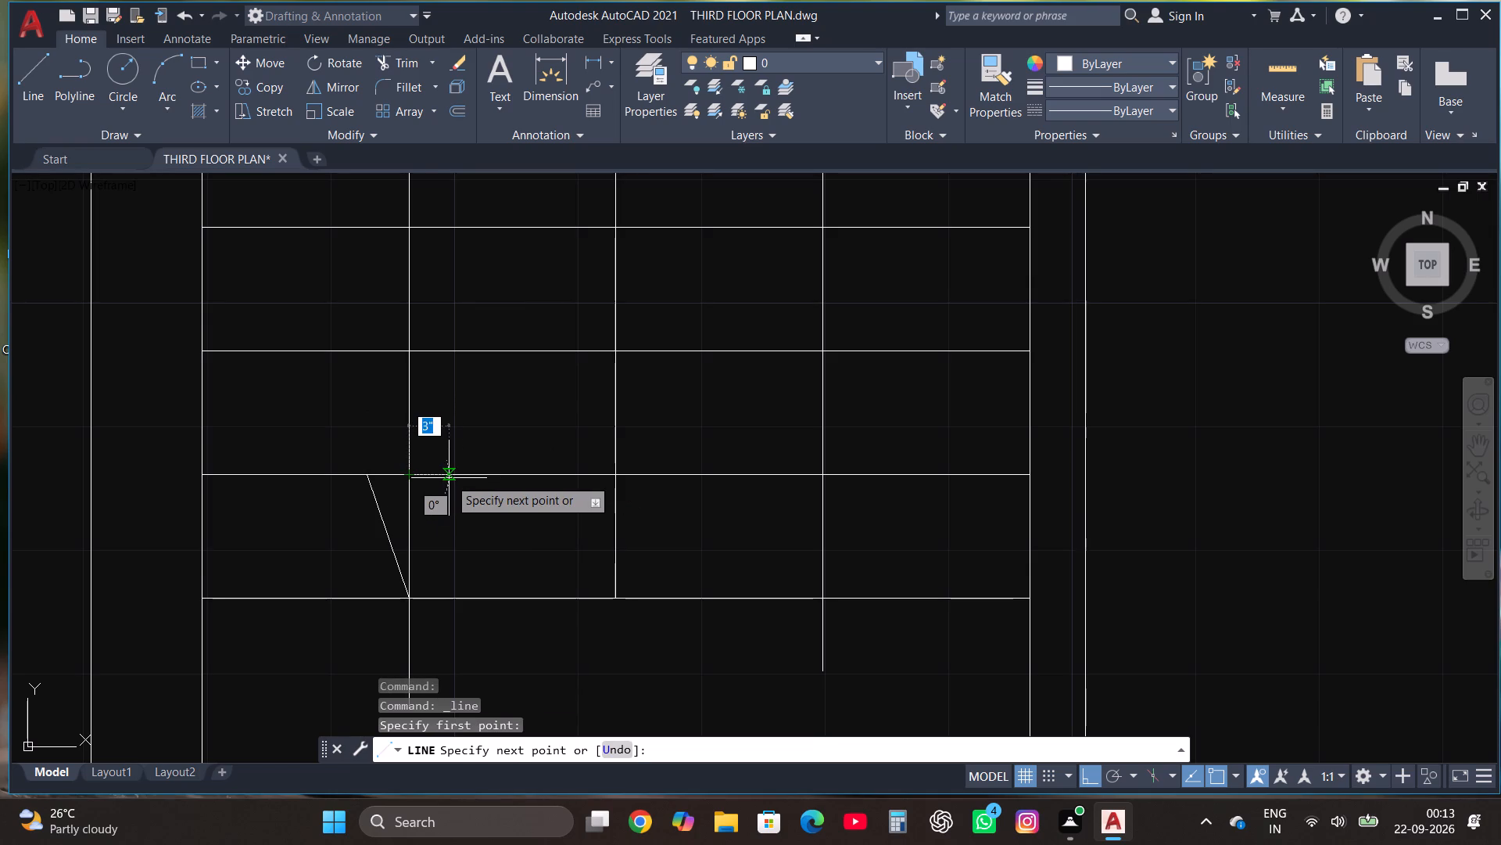
click(449, 478)
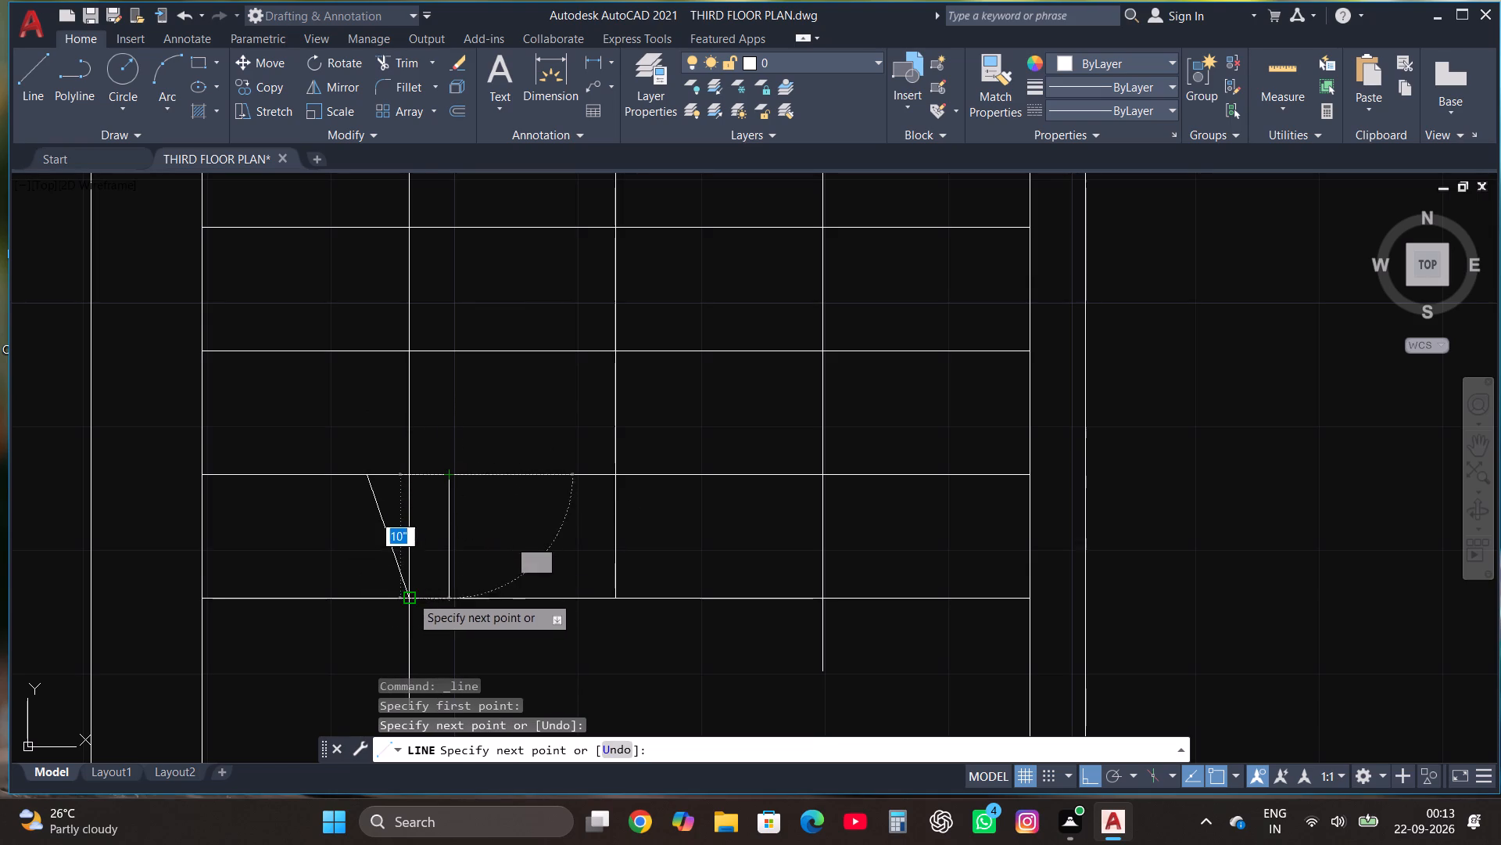
click(412, 595)
Draw a matching south-pointing arrowhead on the eastern direction line within the last tread, spreading about 3" to each side.
click(45, 64)
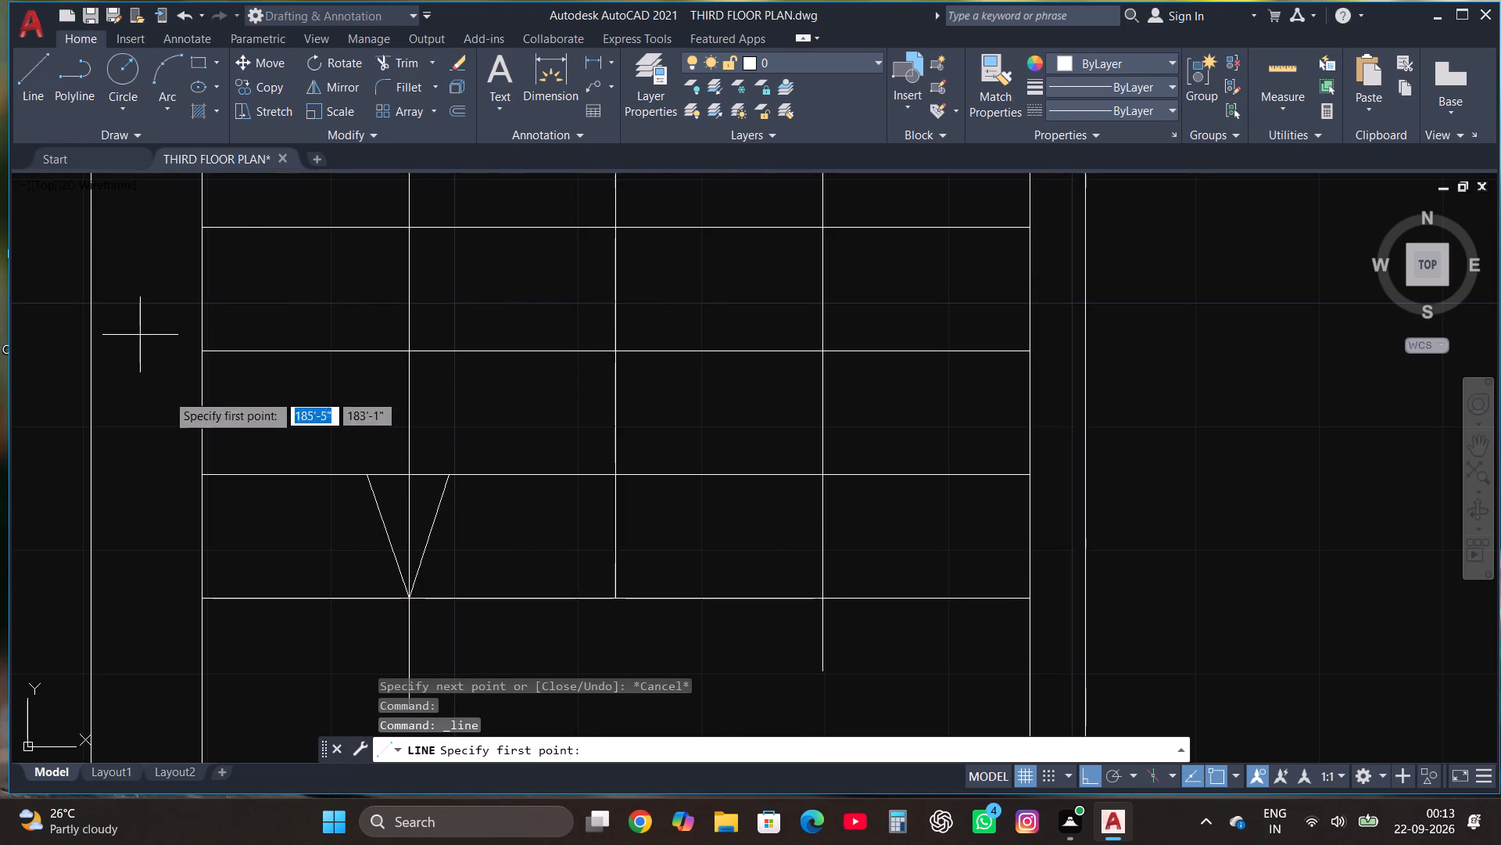
scroll(222, 474, down, 1)
scroll(586, 491, up, 1)
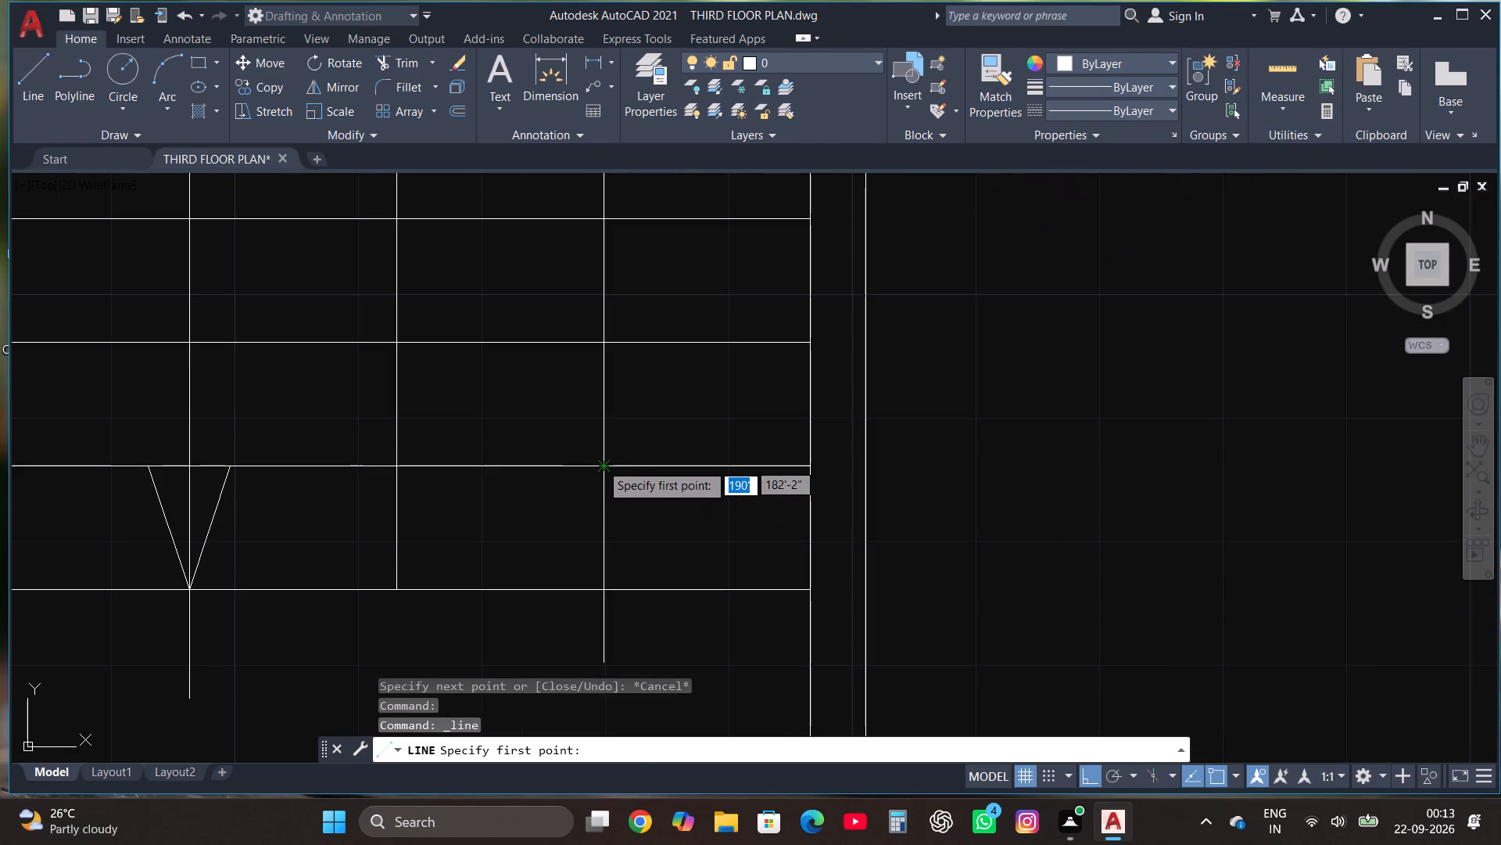
click(600, 463)
click(565, 458)
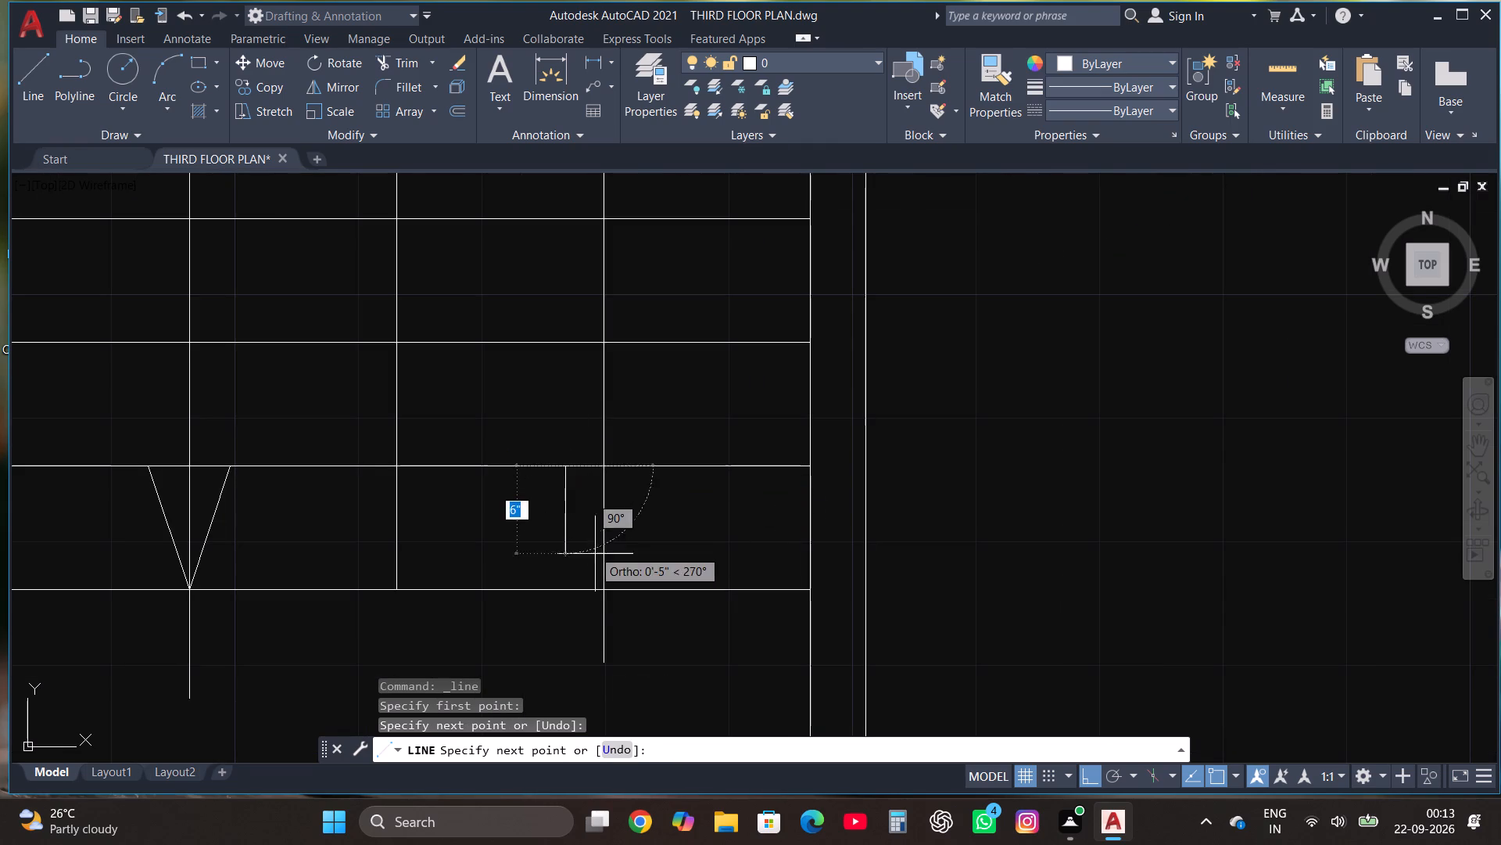
click(606, 587)
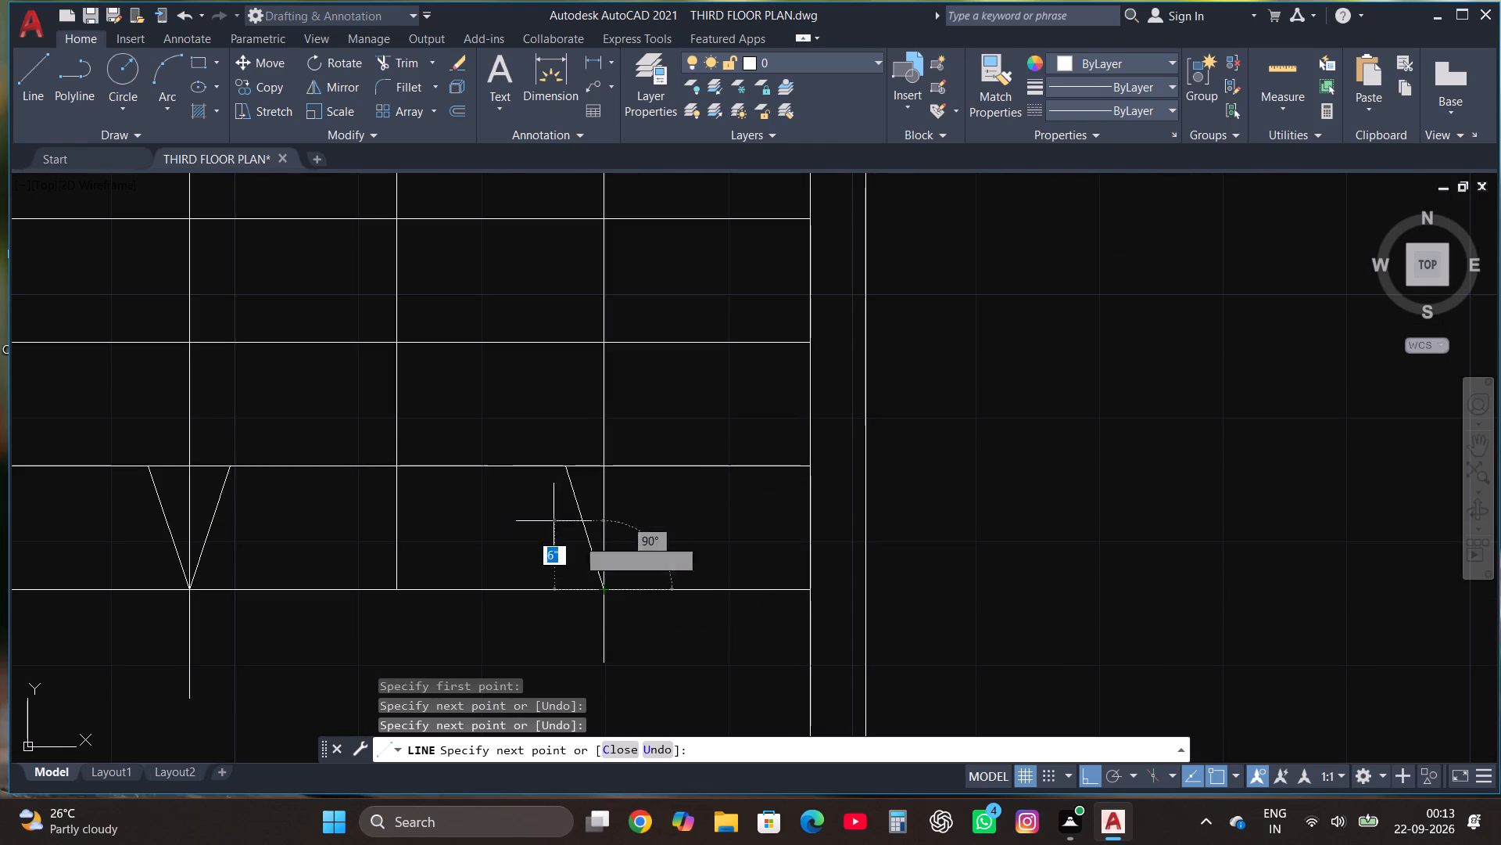
click(44, 84)
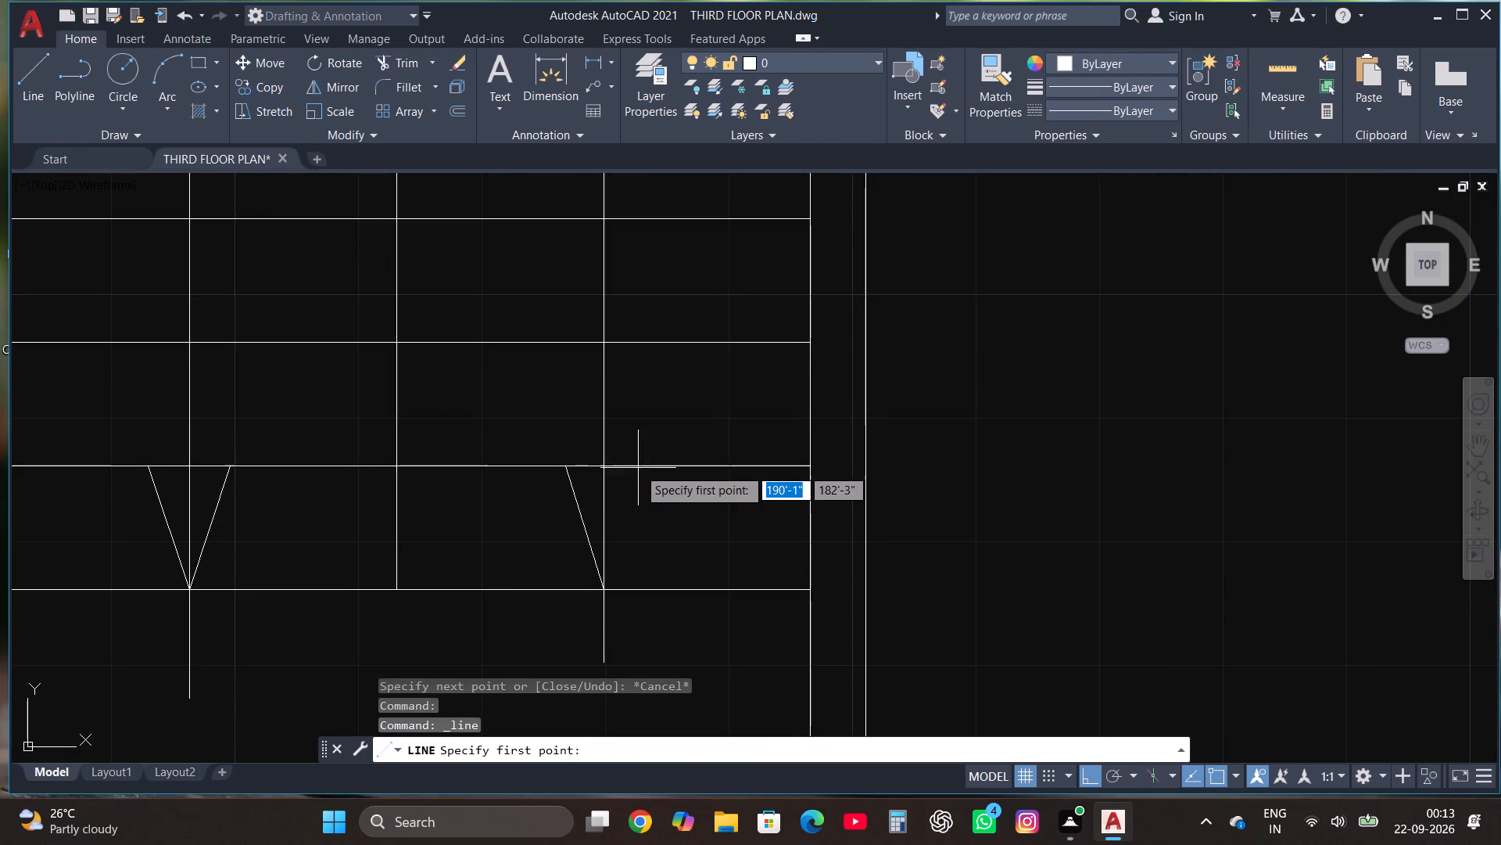
click(604, 468)
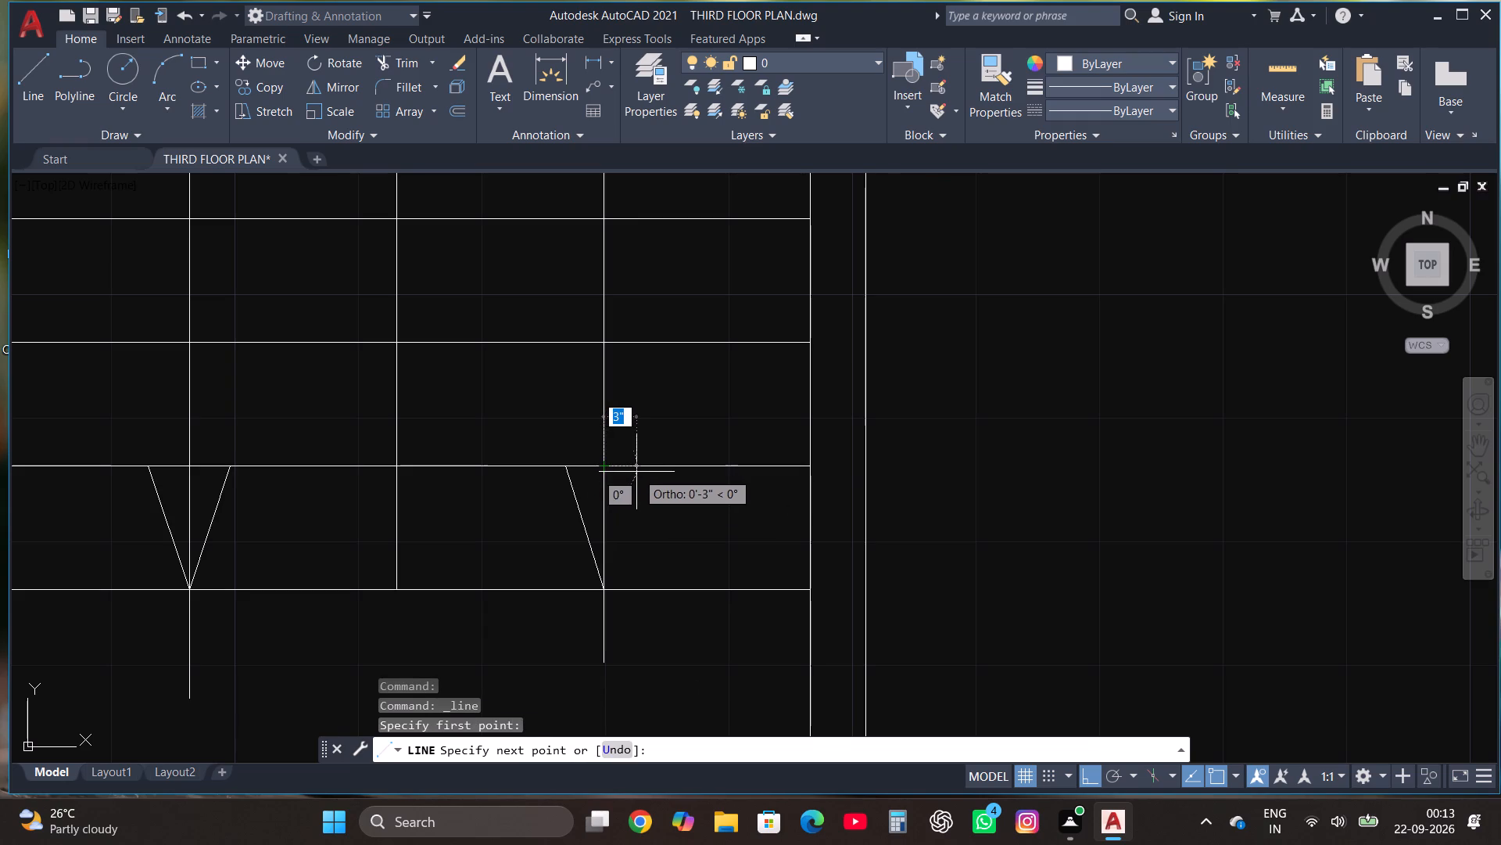
click(636, 472)
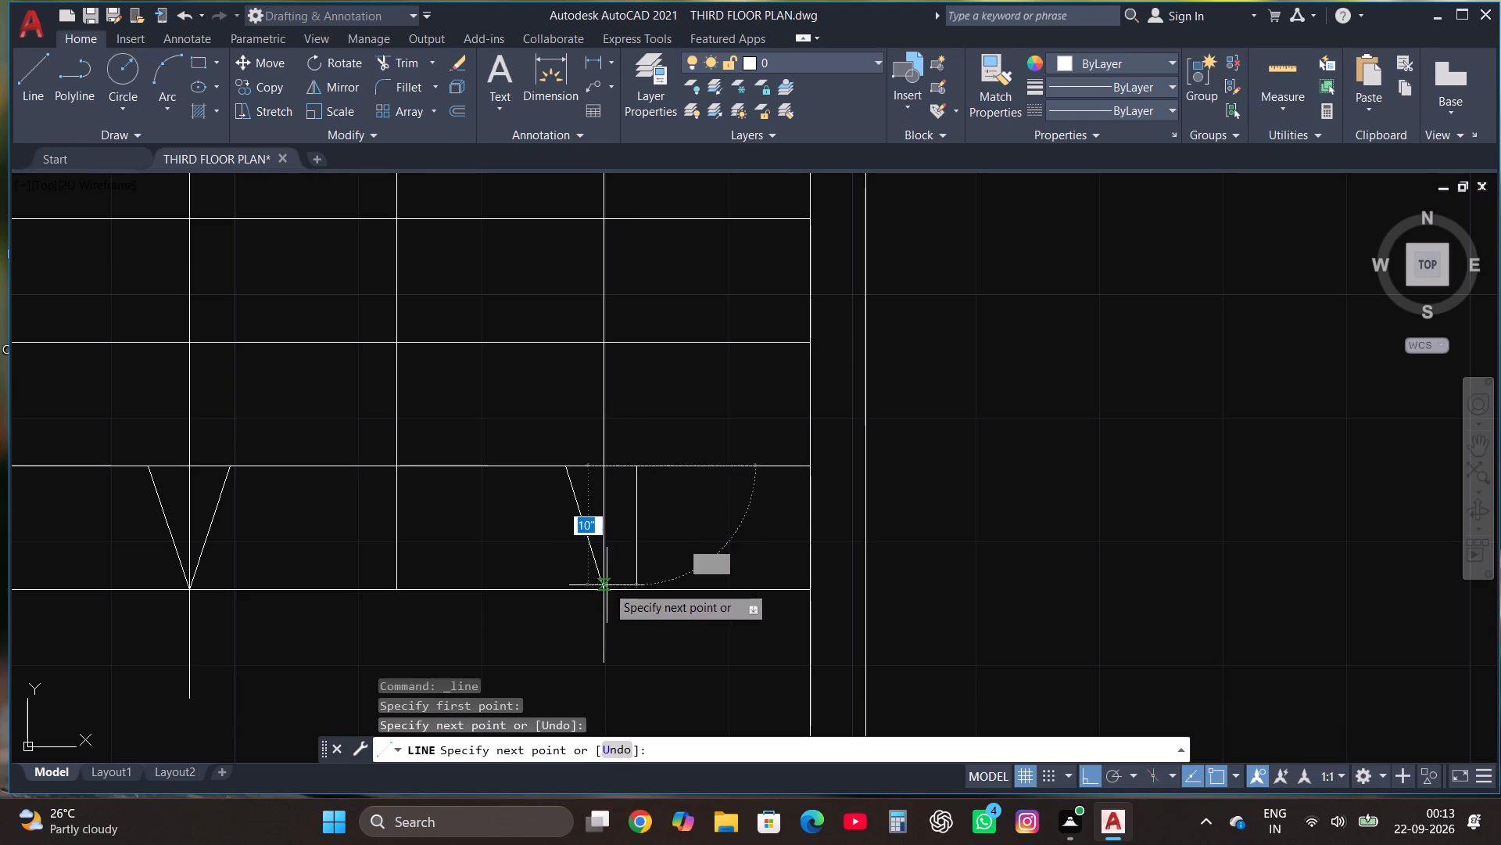
click(607, 585)
Trim both direction lines south of the arrow tips and inside the two arrowheads.
click(416, 67)
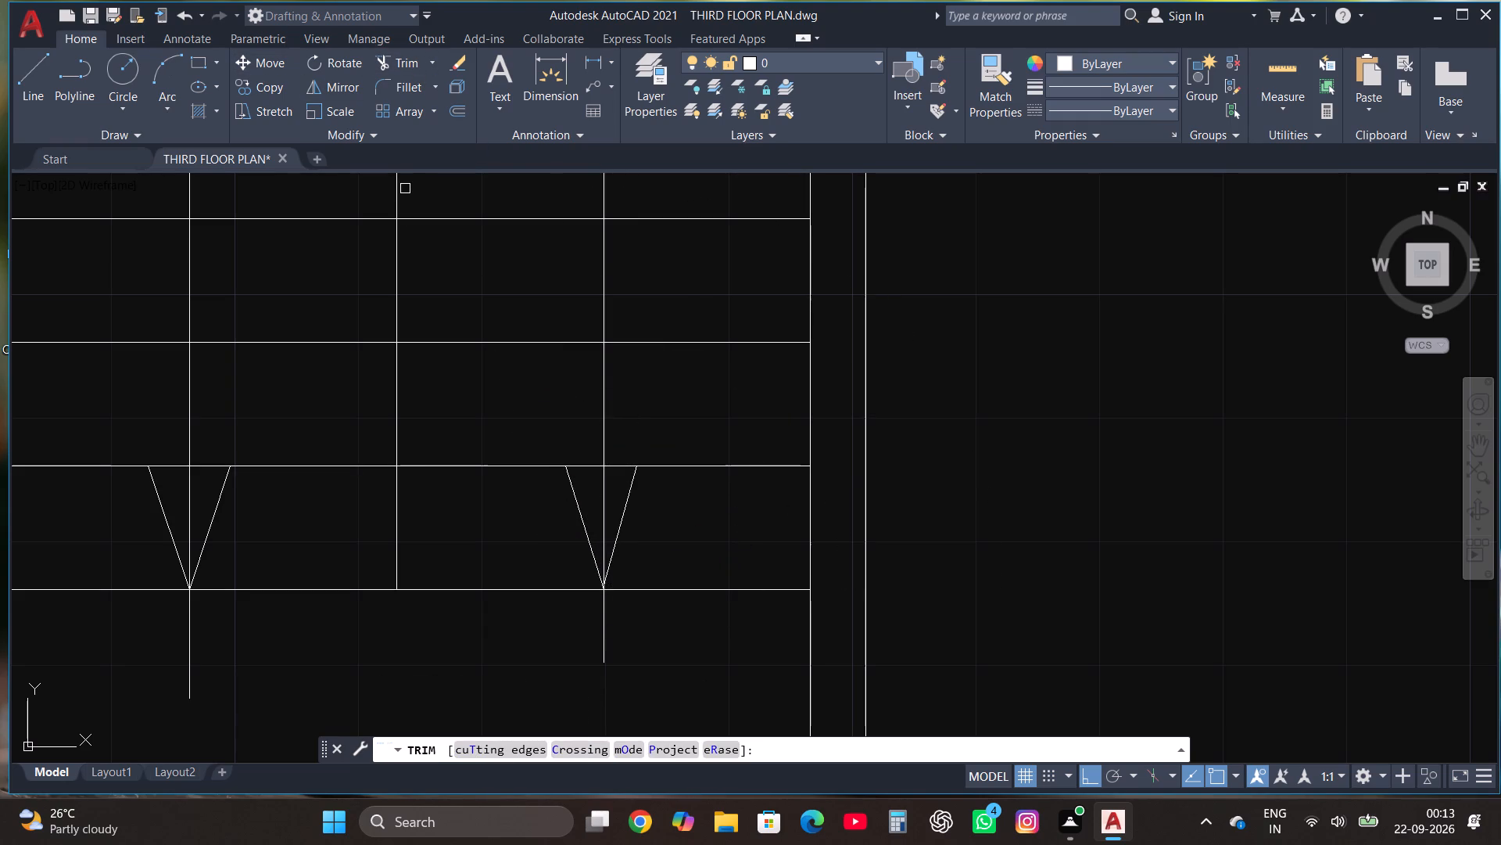
click(604, 613)
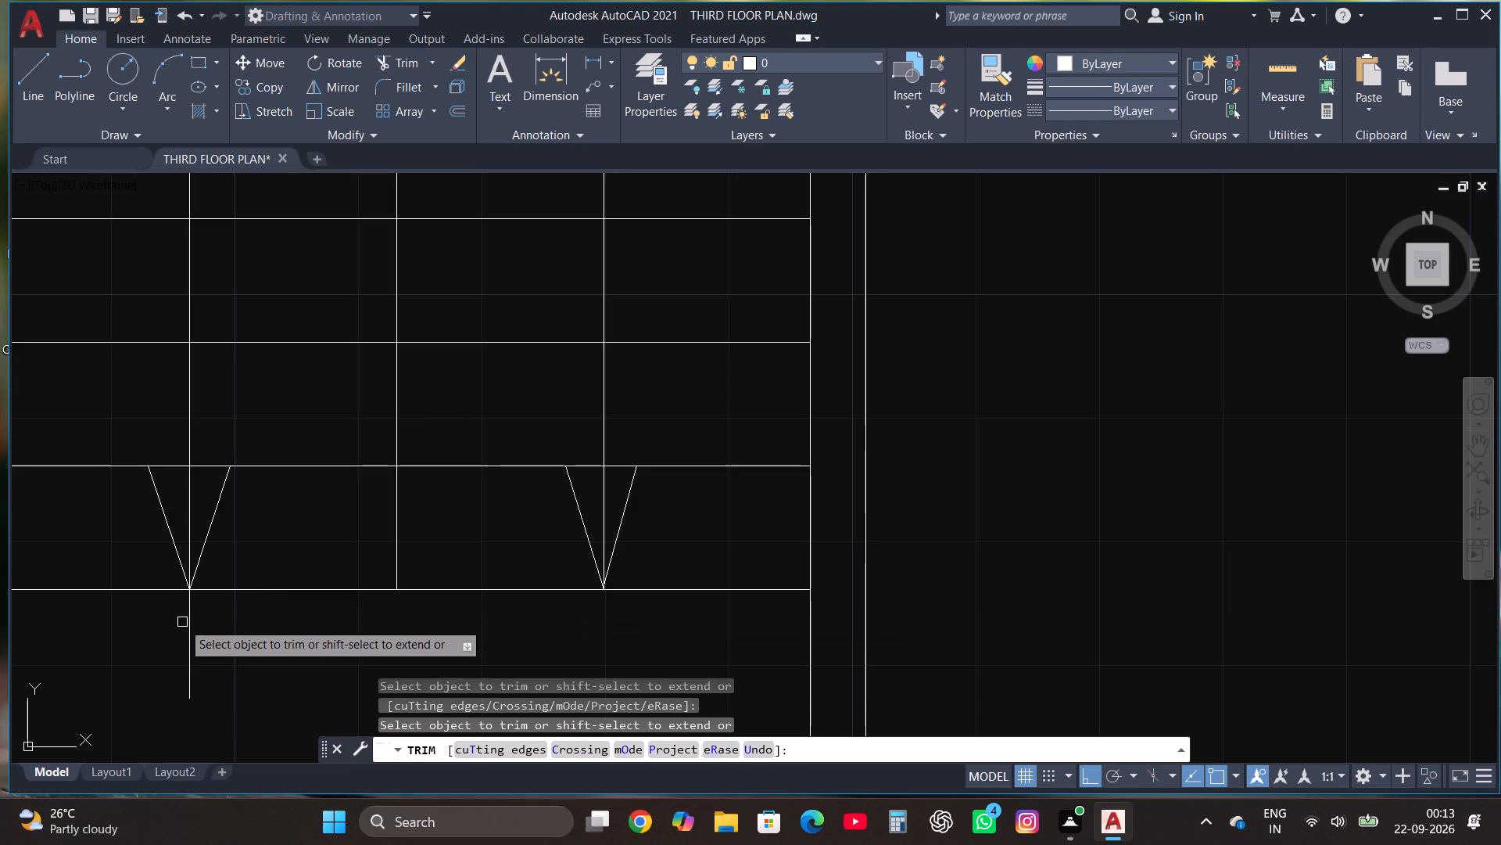
click(188, 624)
click(192, 513)
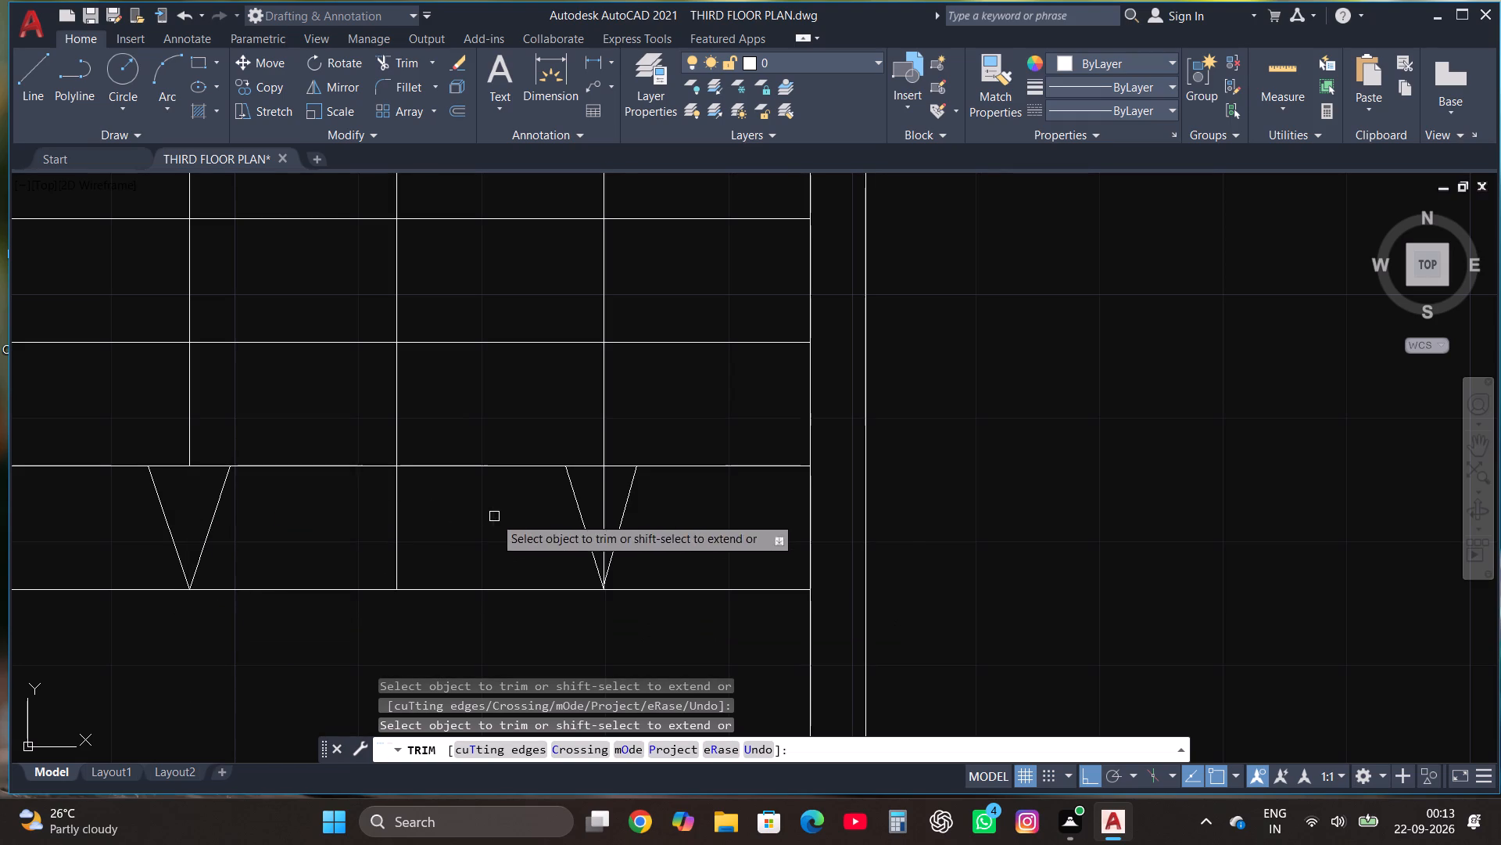
click(603, 495)
key(Escape)
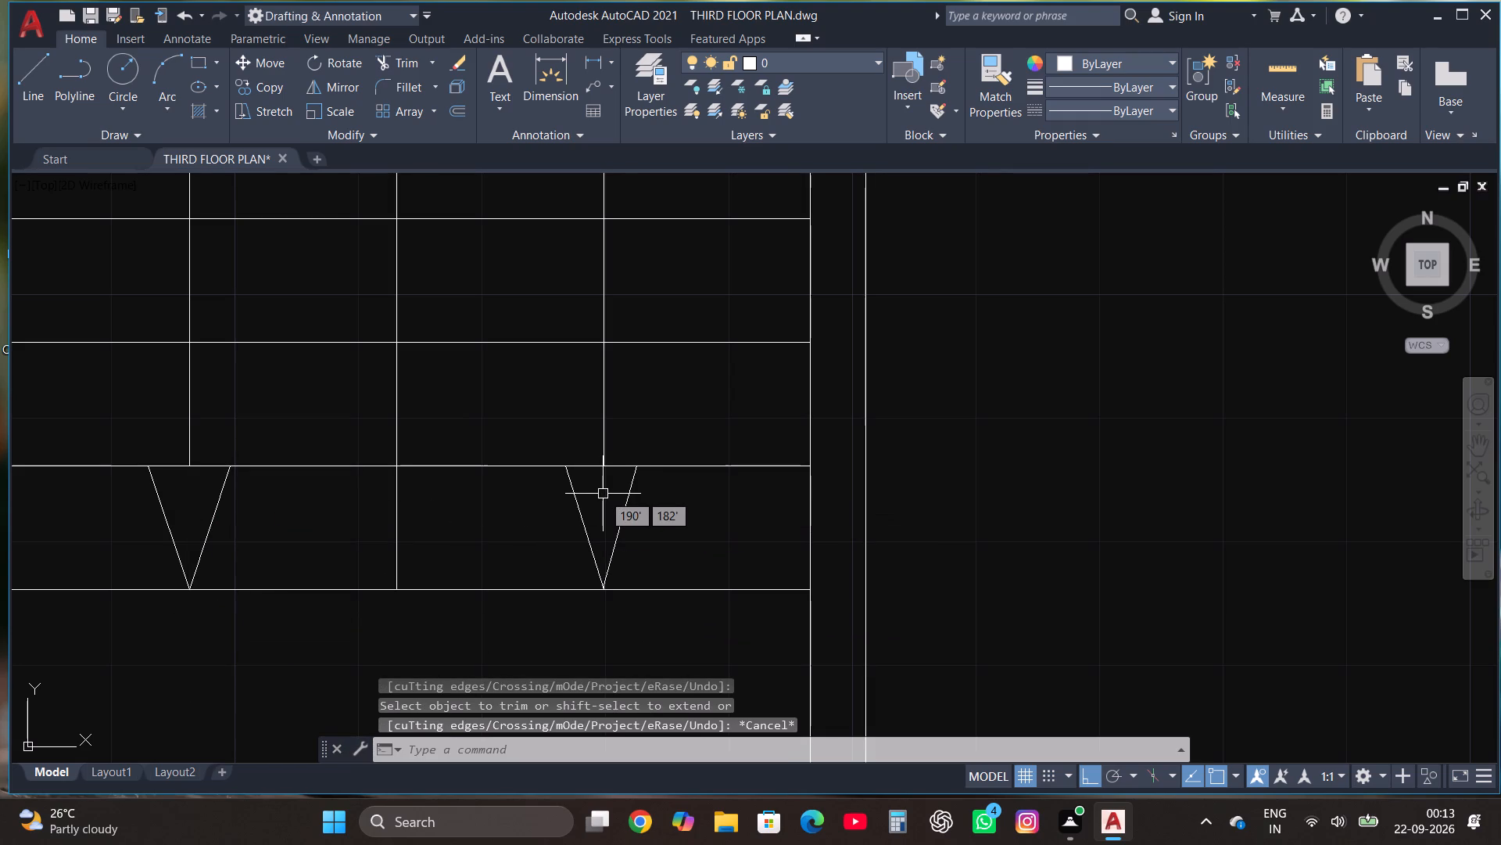
Fill the arrowheads on both stair direction lines with a SOLID hatch.
scroll(603, 494, down, 1)
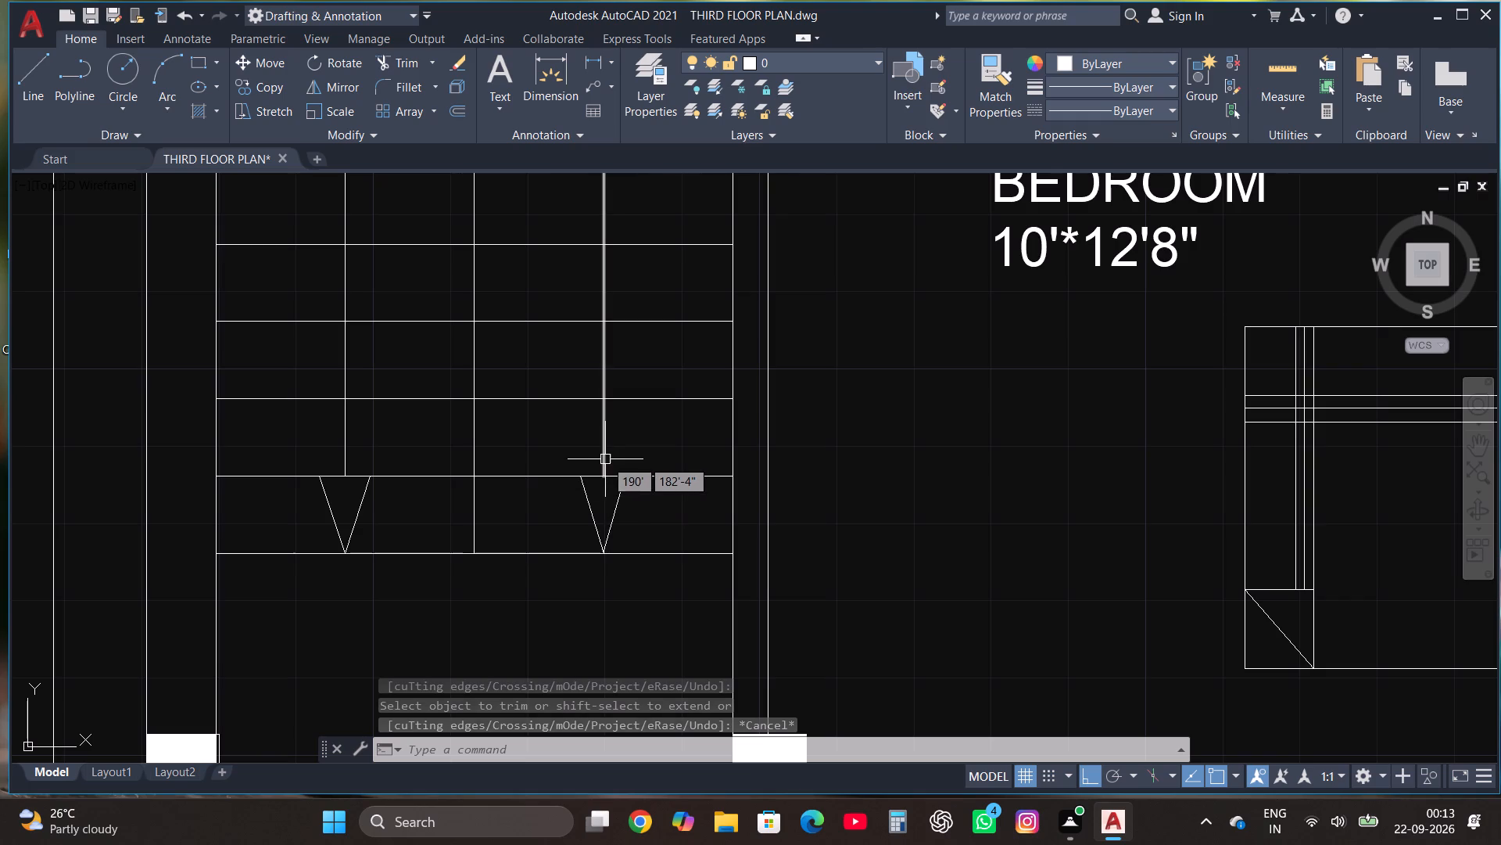
key(h)
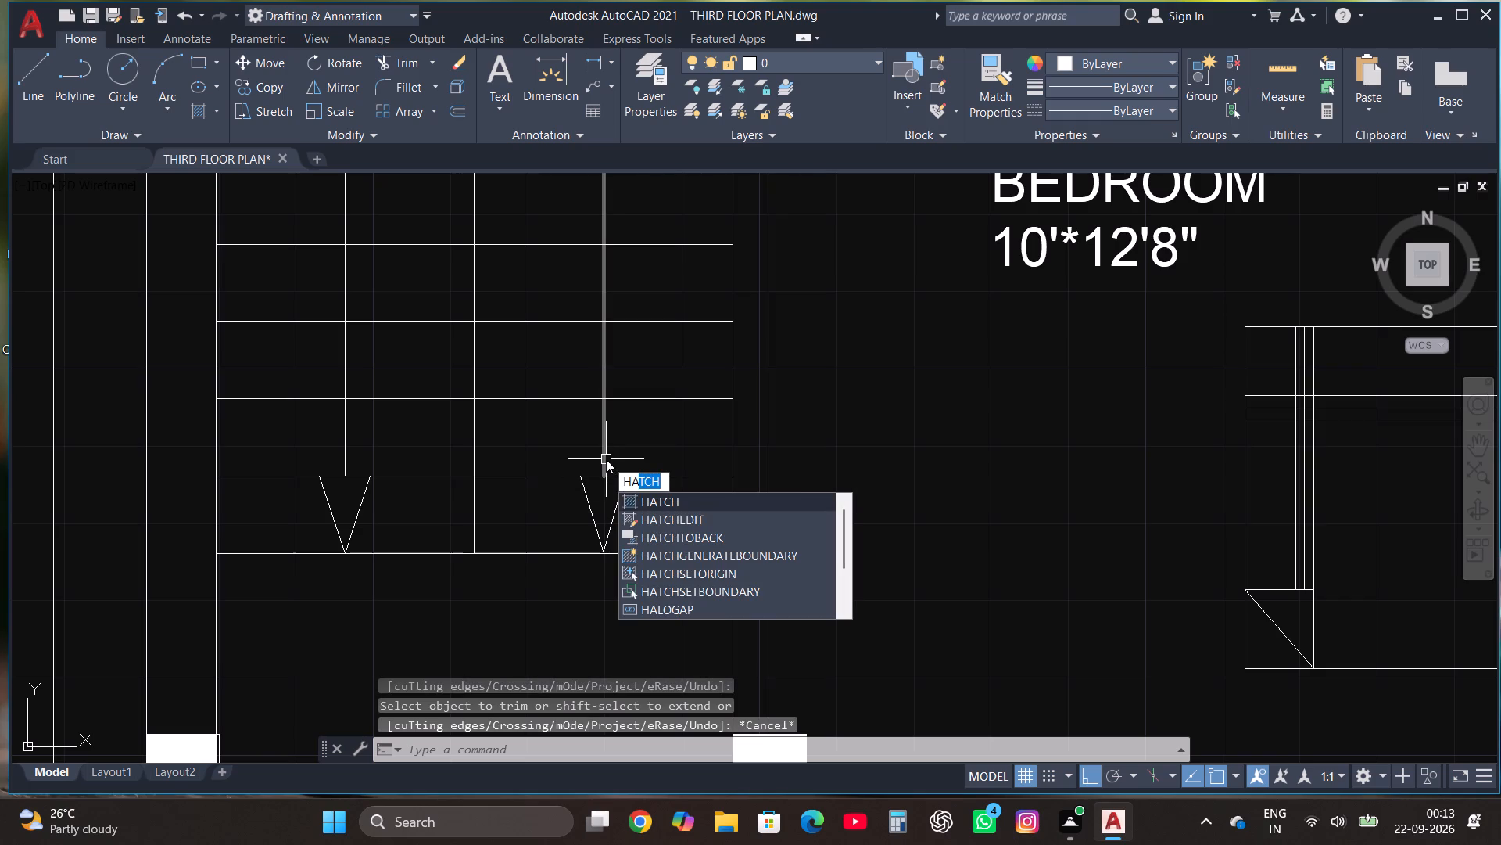
click(686, 503)
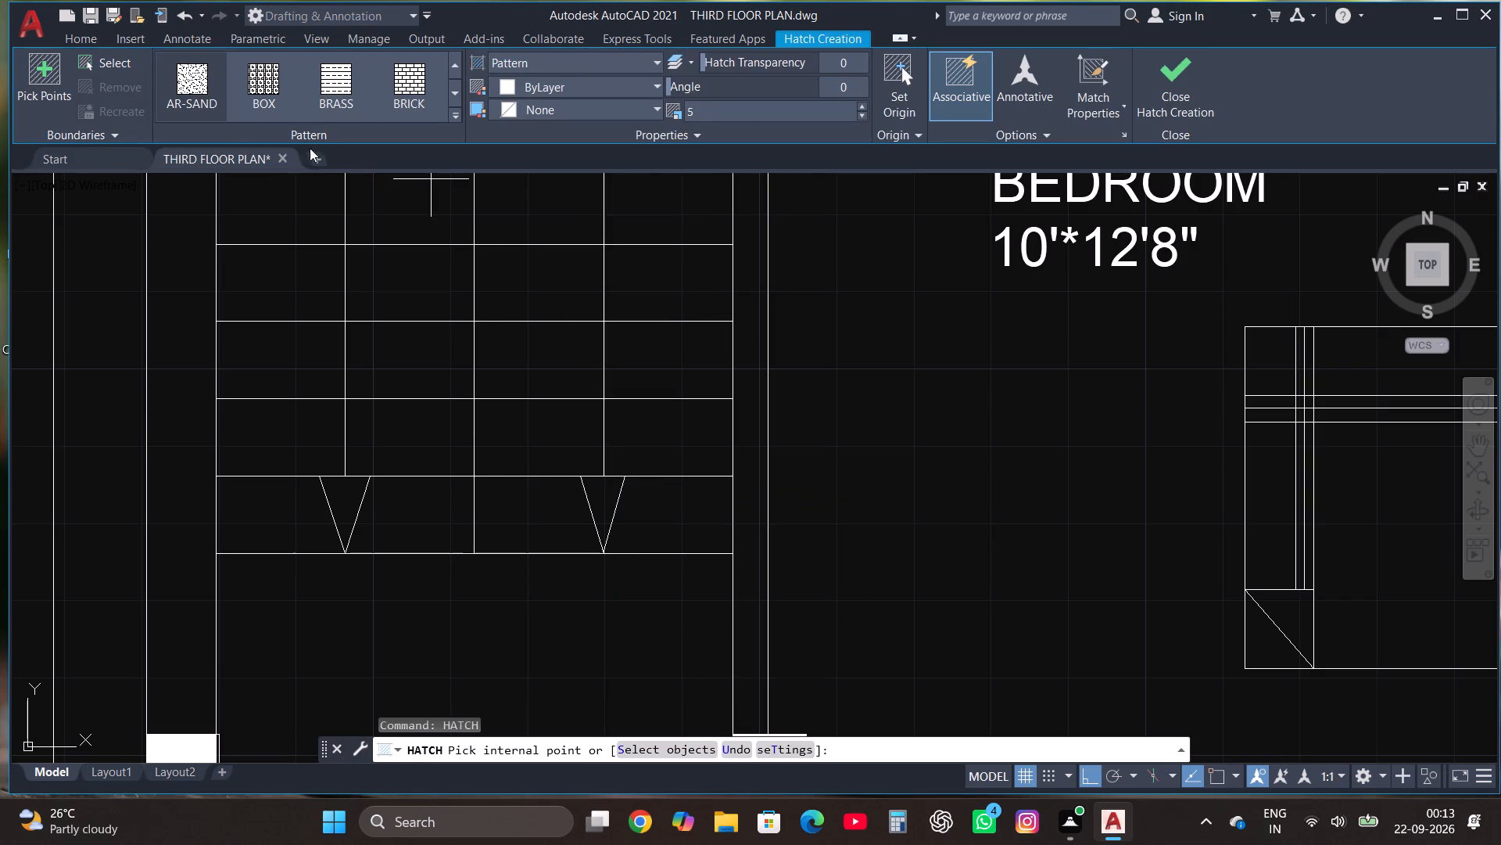
triple_click(460, 61)
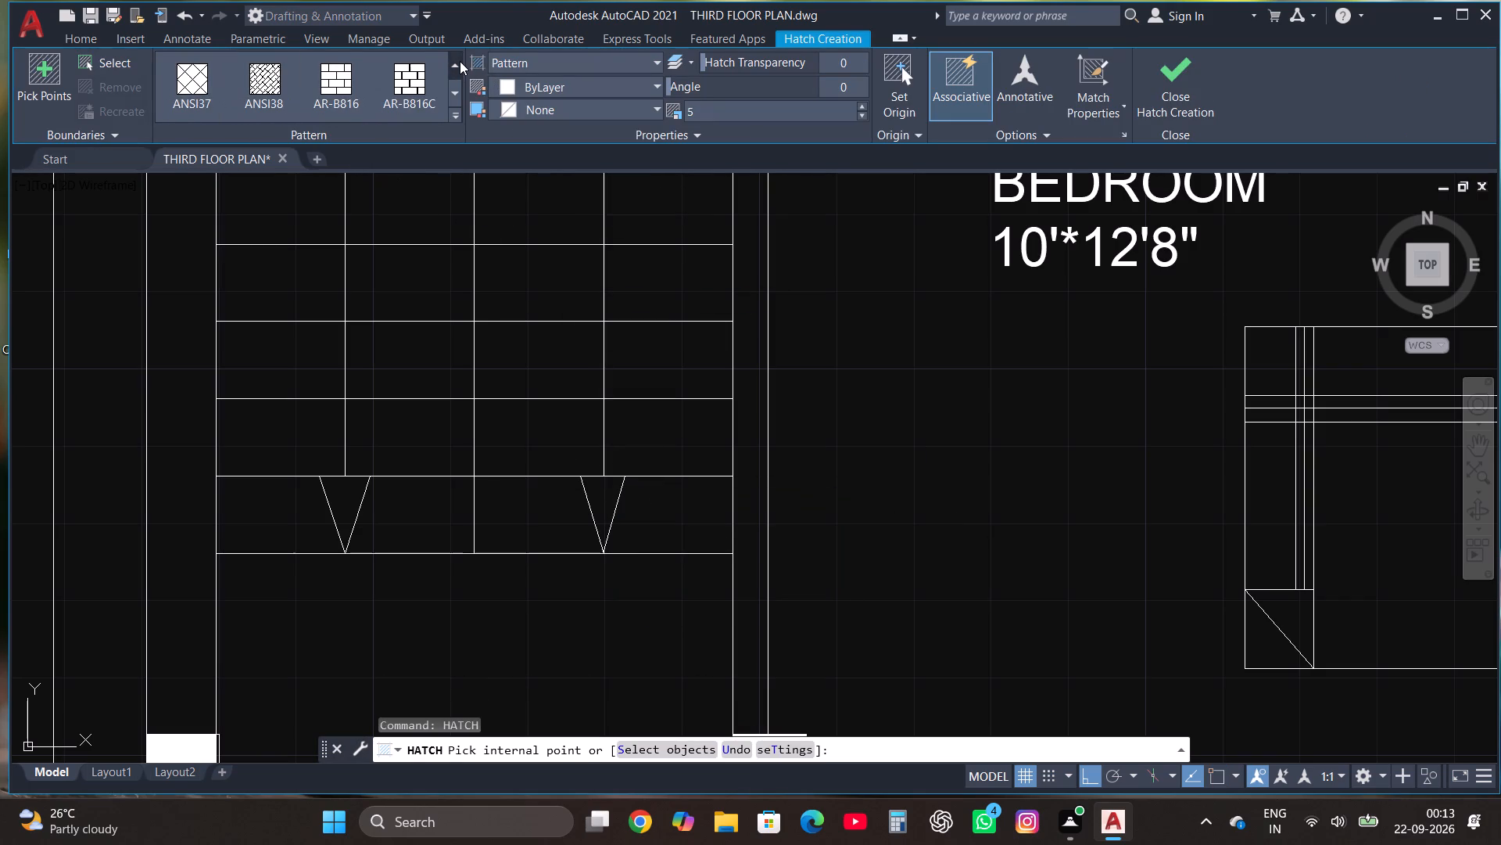
triple_click(453, 96)
triple_click(453, 96)
triple_click(453, 96)
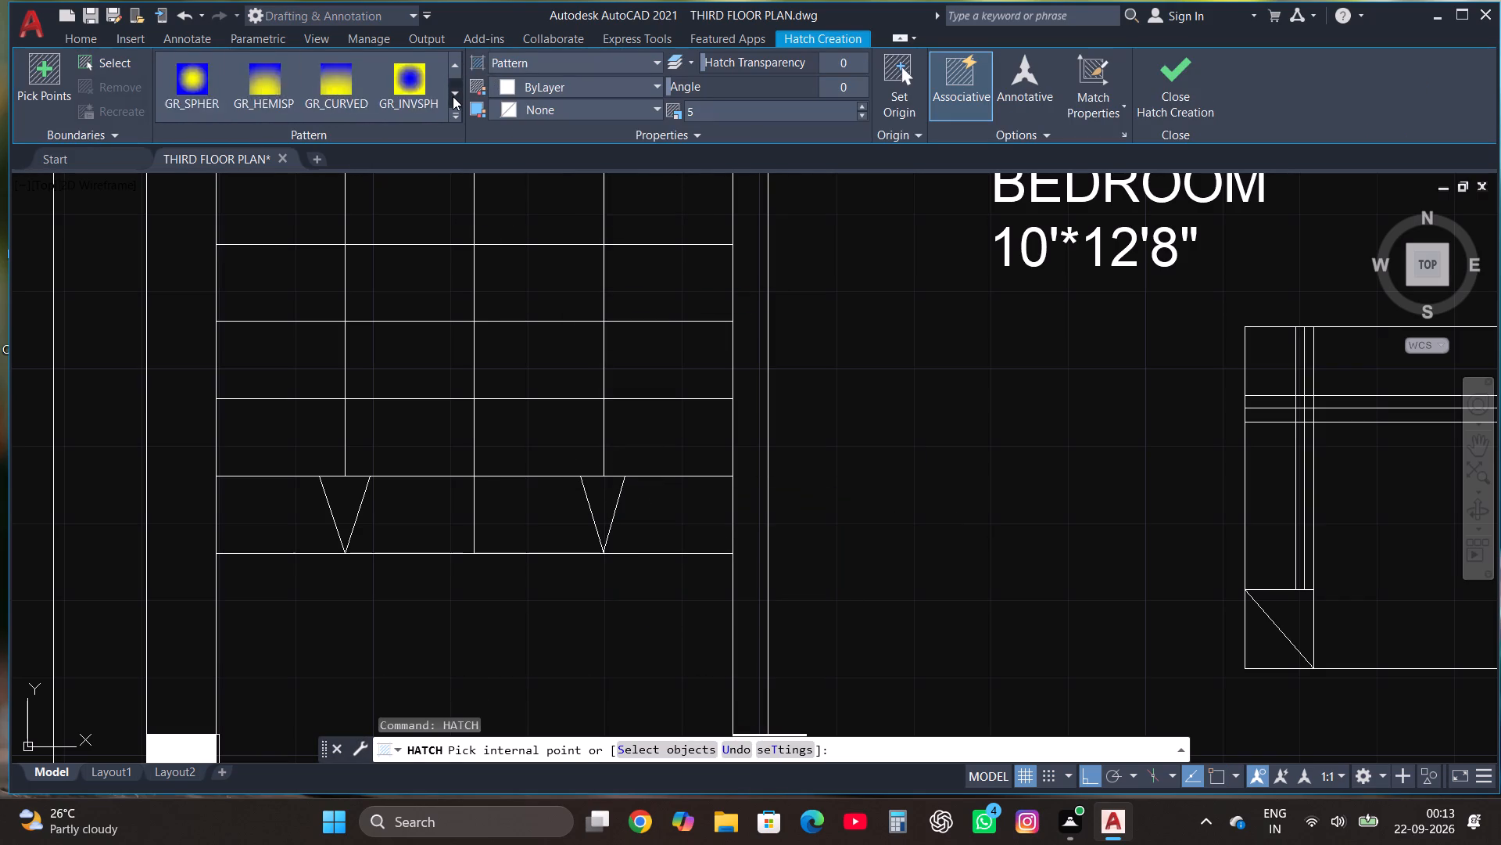
triple_click(453, 96)
triple_click(453, 96)
triple_click(451, 96)
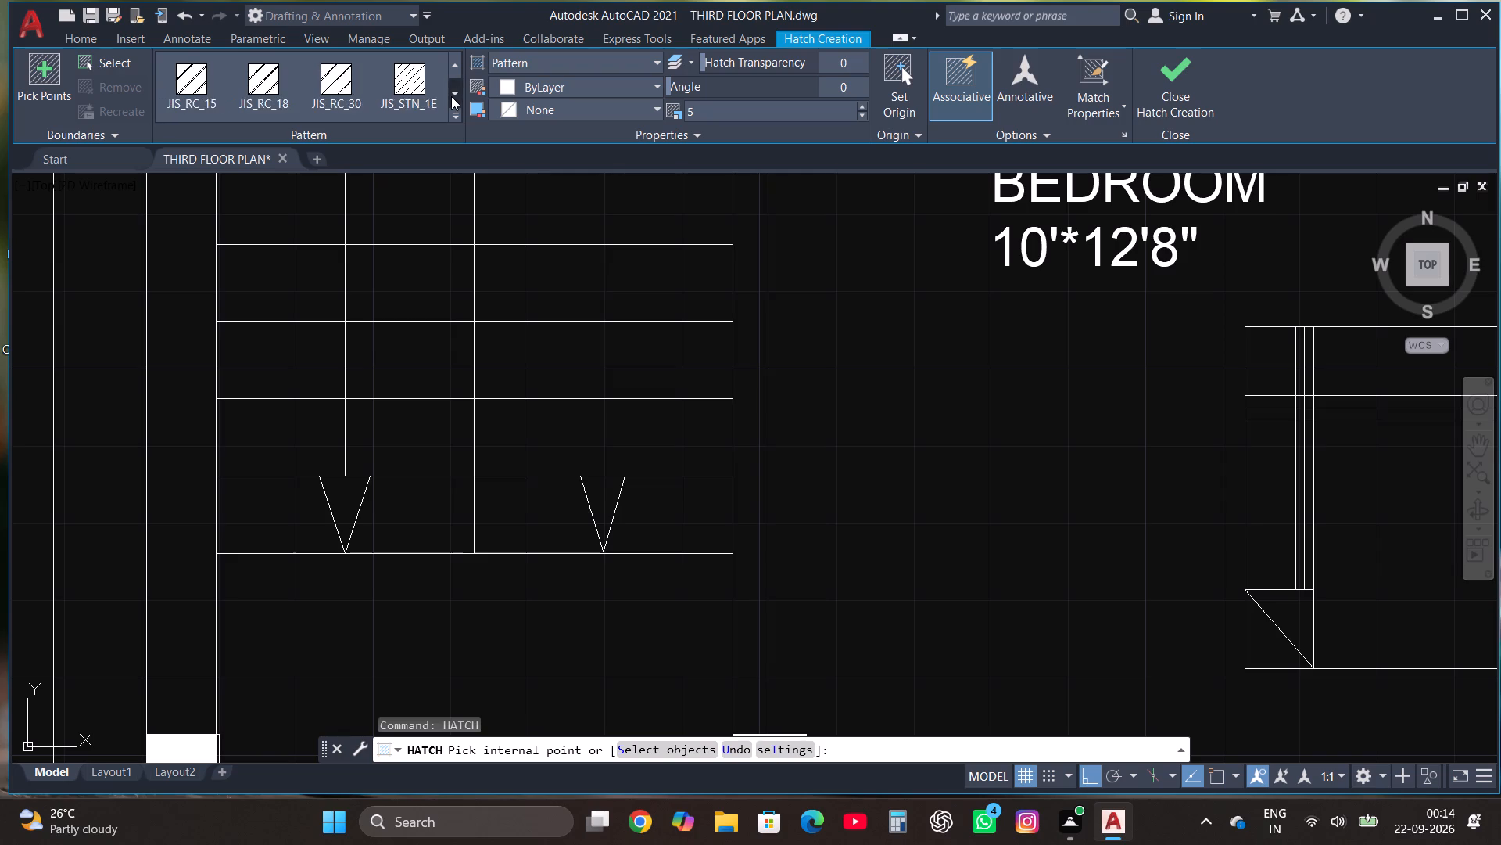
triple_click(457, 62)
triple_click(457, 62)
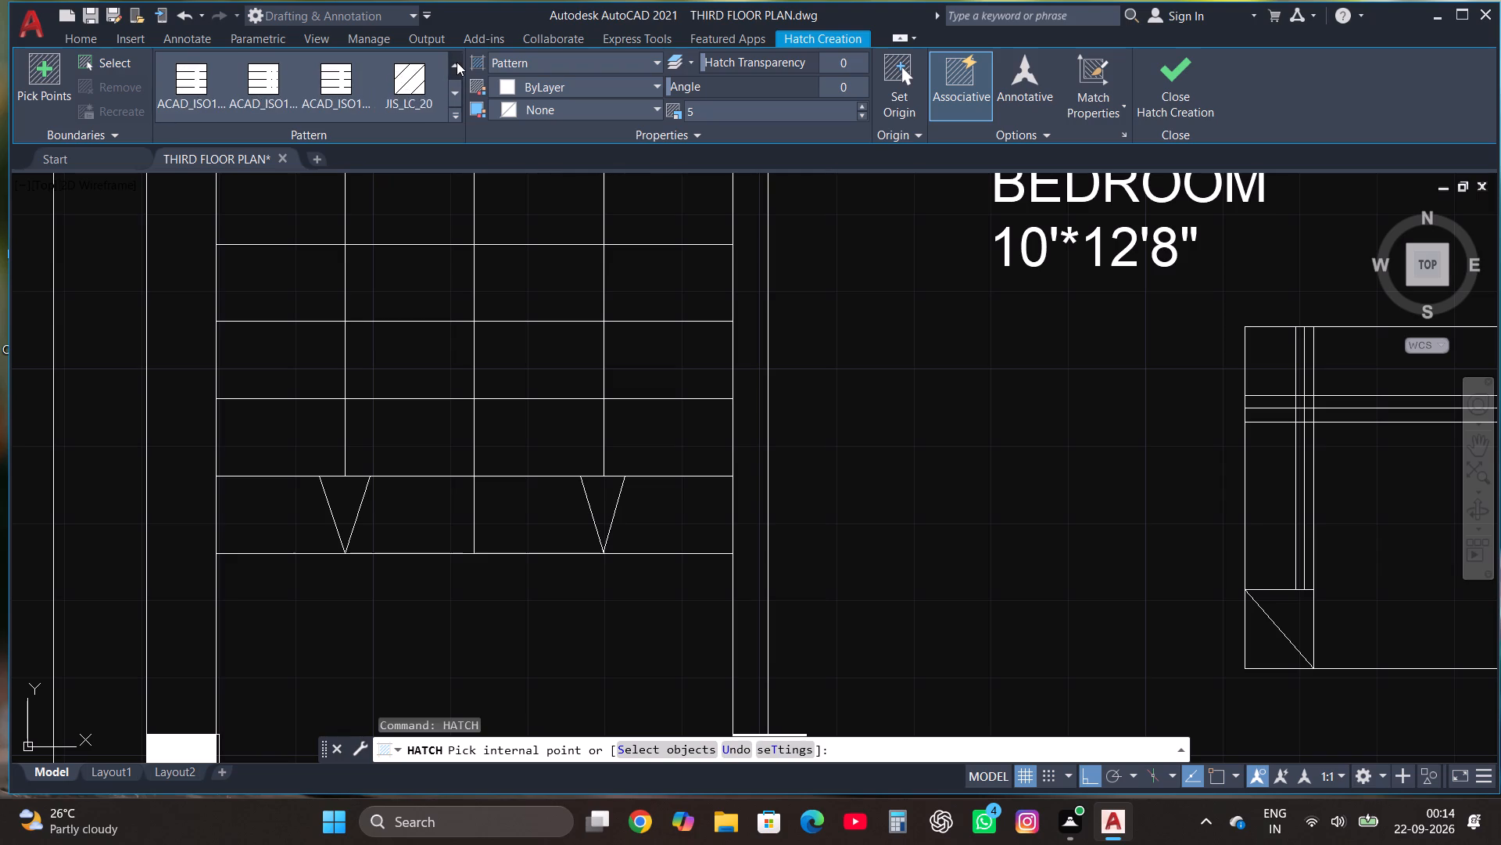
triple_click(457, 62)
triple_click(457, 62)
triple_click(457, 62)
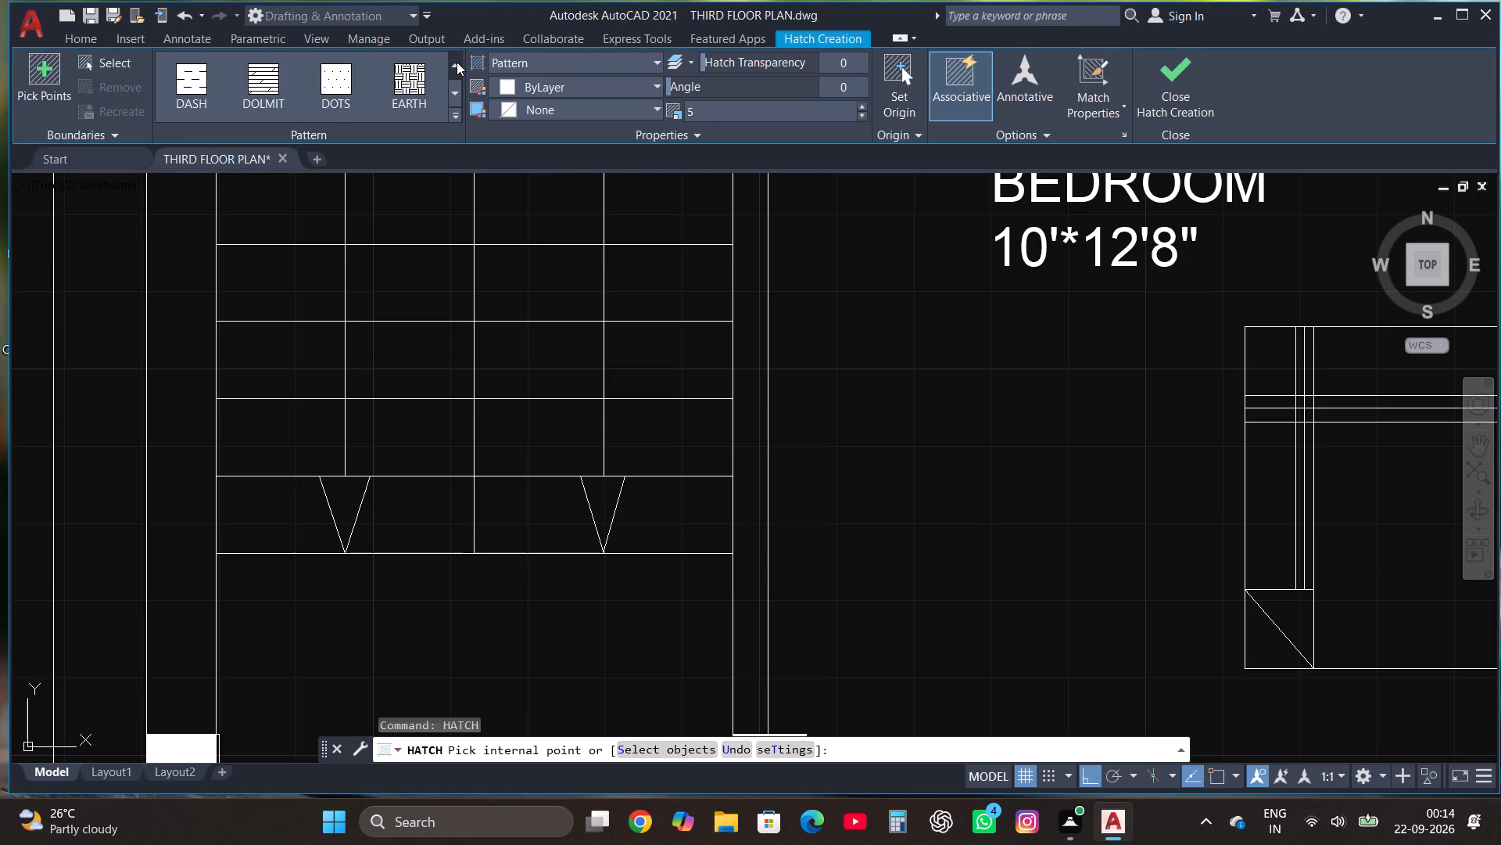
triple_click(457, 62)
triple_click(457, 62)
click(457, 62)
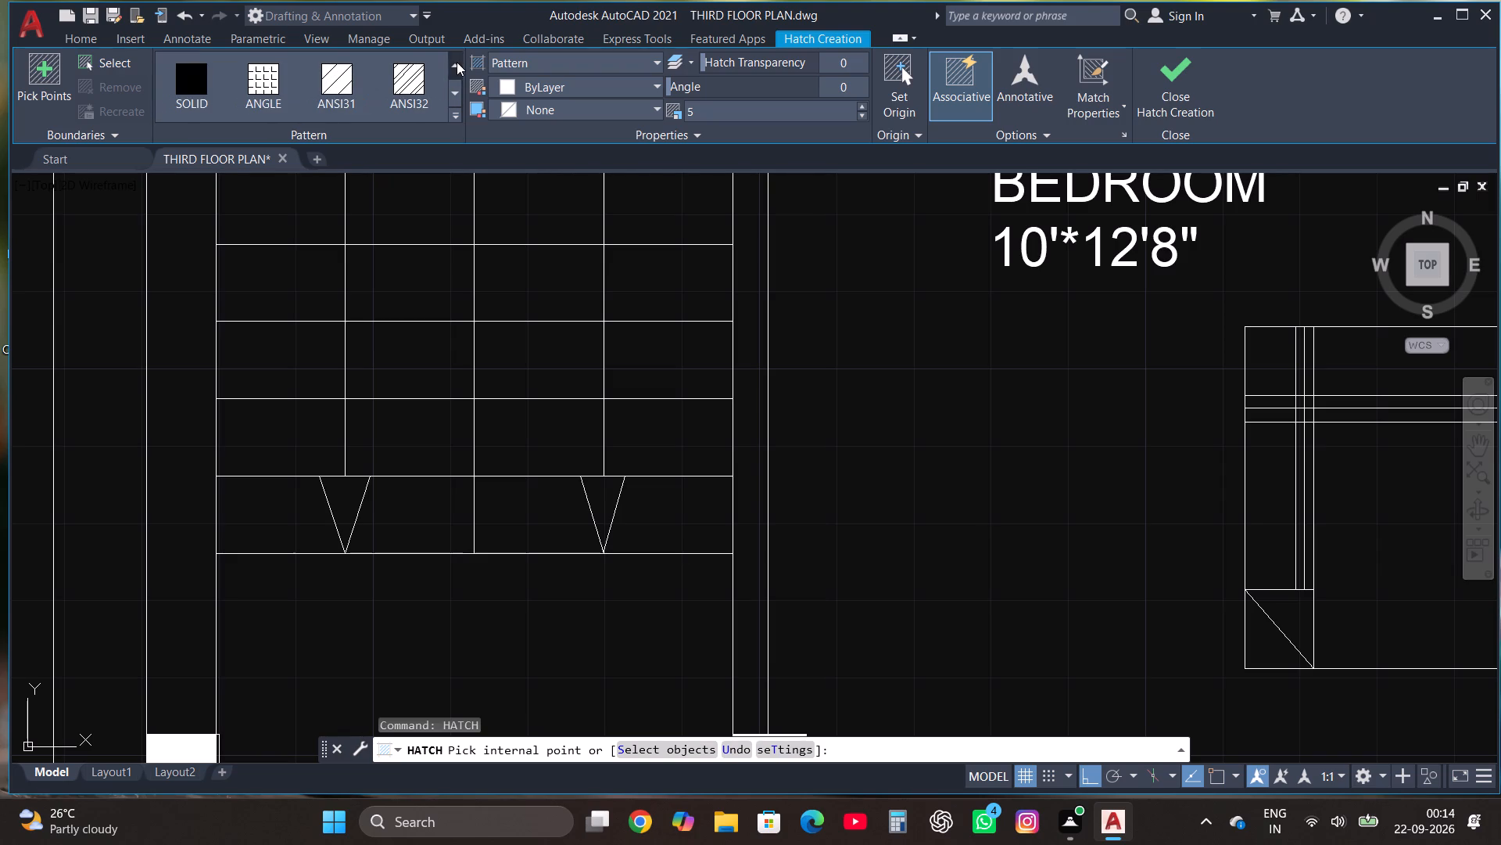
click(178, 81)
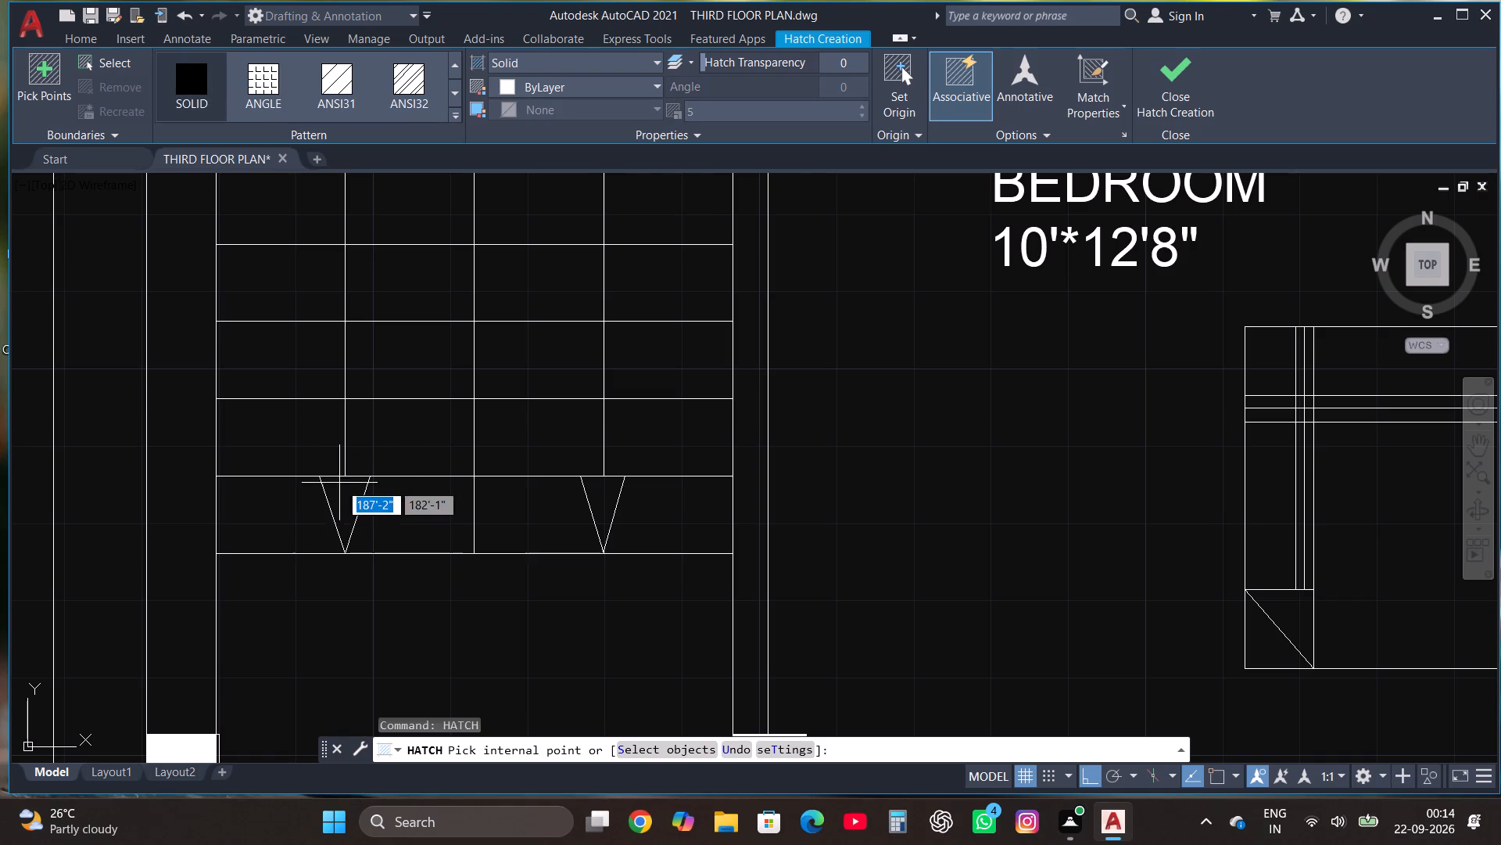
click(339, 483)
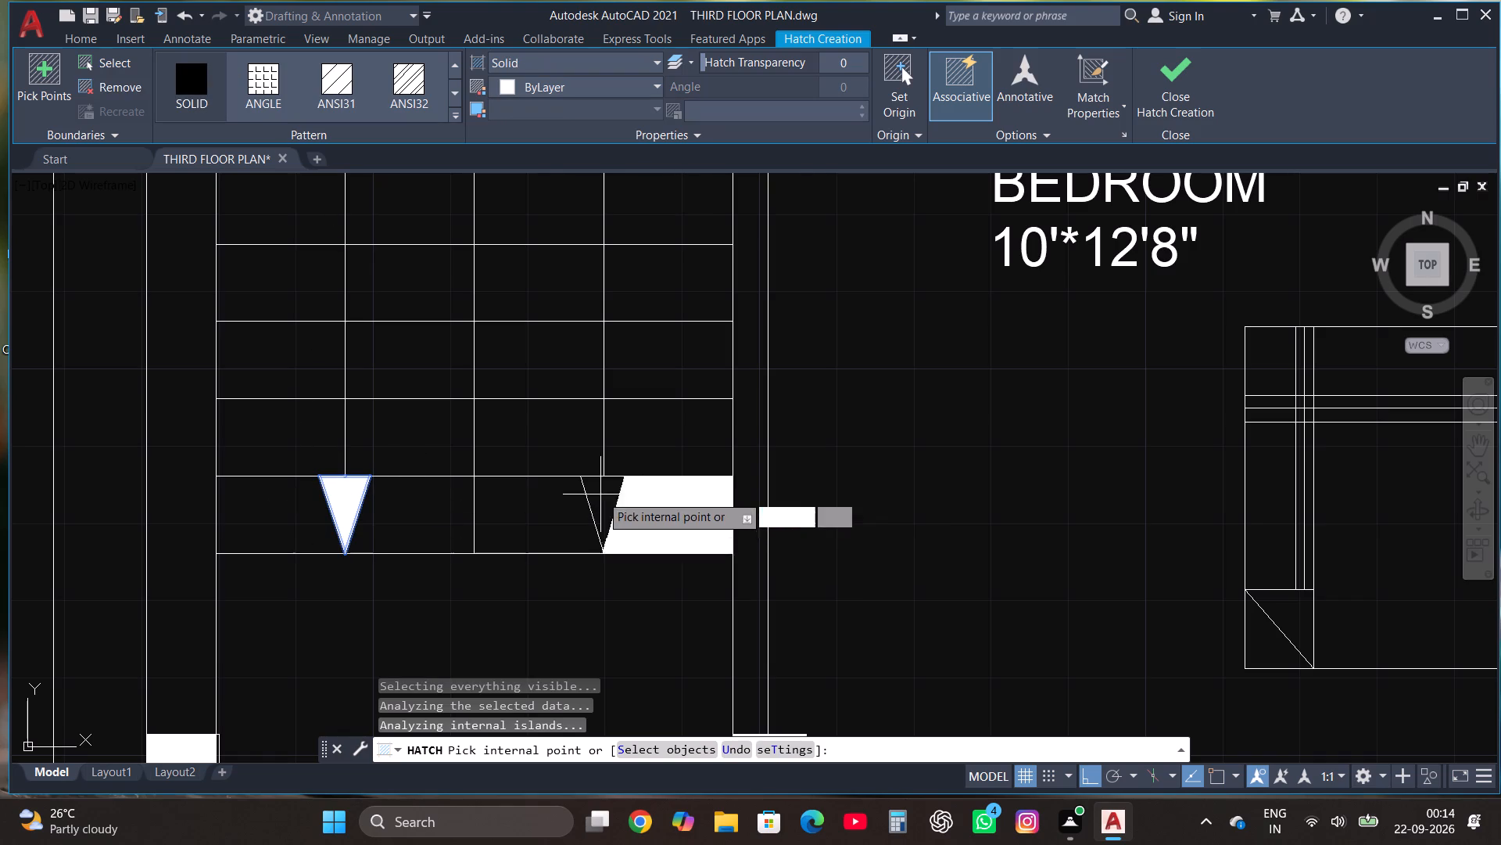
click(598, 500)
Solid-fill the two column outlines at both ends of the wall just north of the southwestern bedroom's wardrobe.
scroll(603, 515, down, 2)
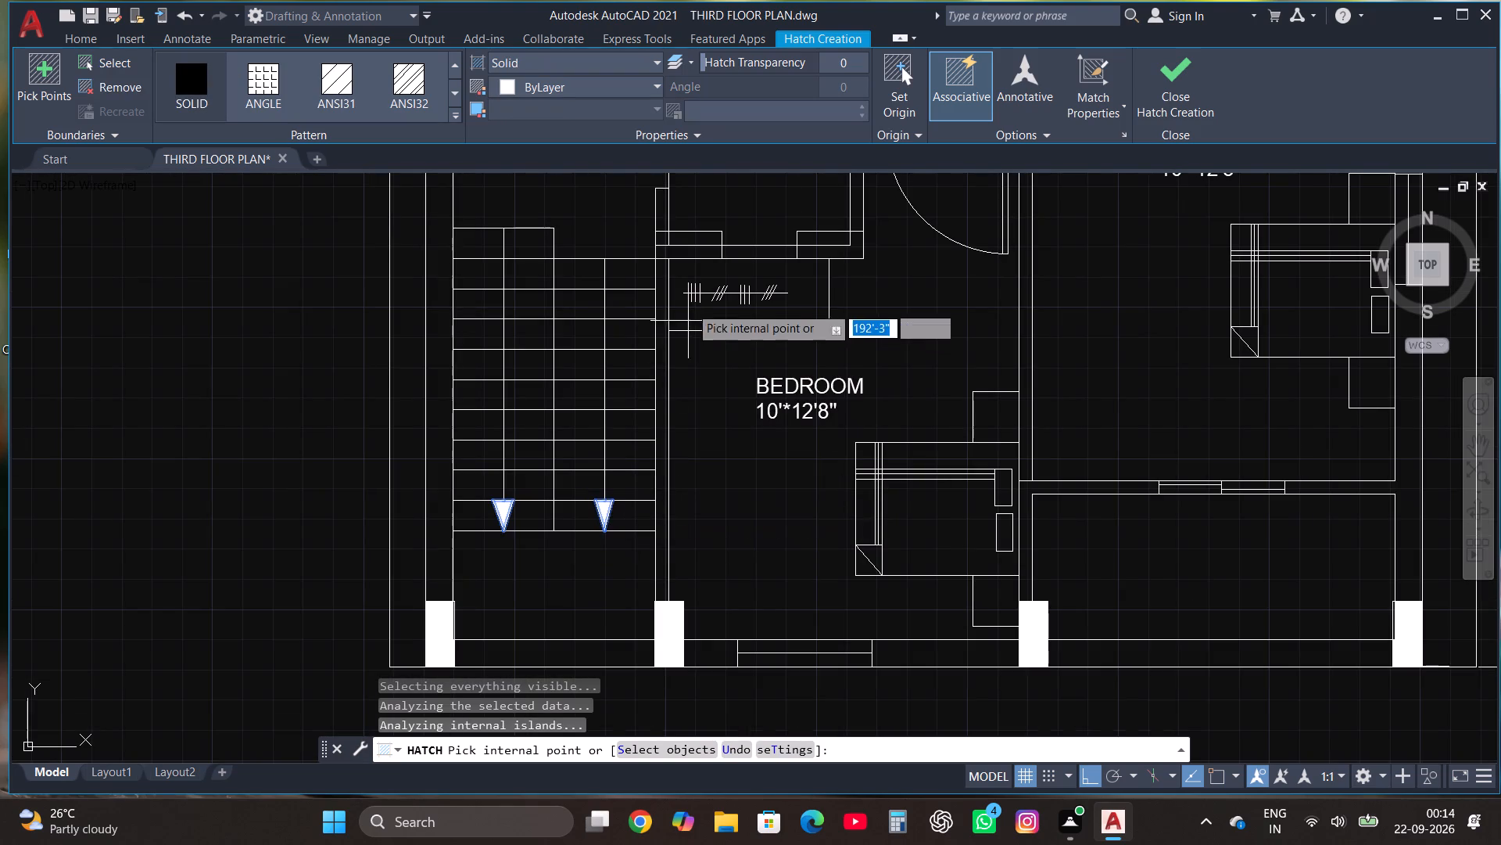
click(682, 236)
scroll(682, 236, up, 2)
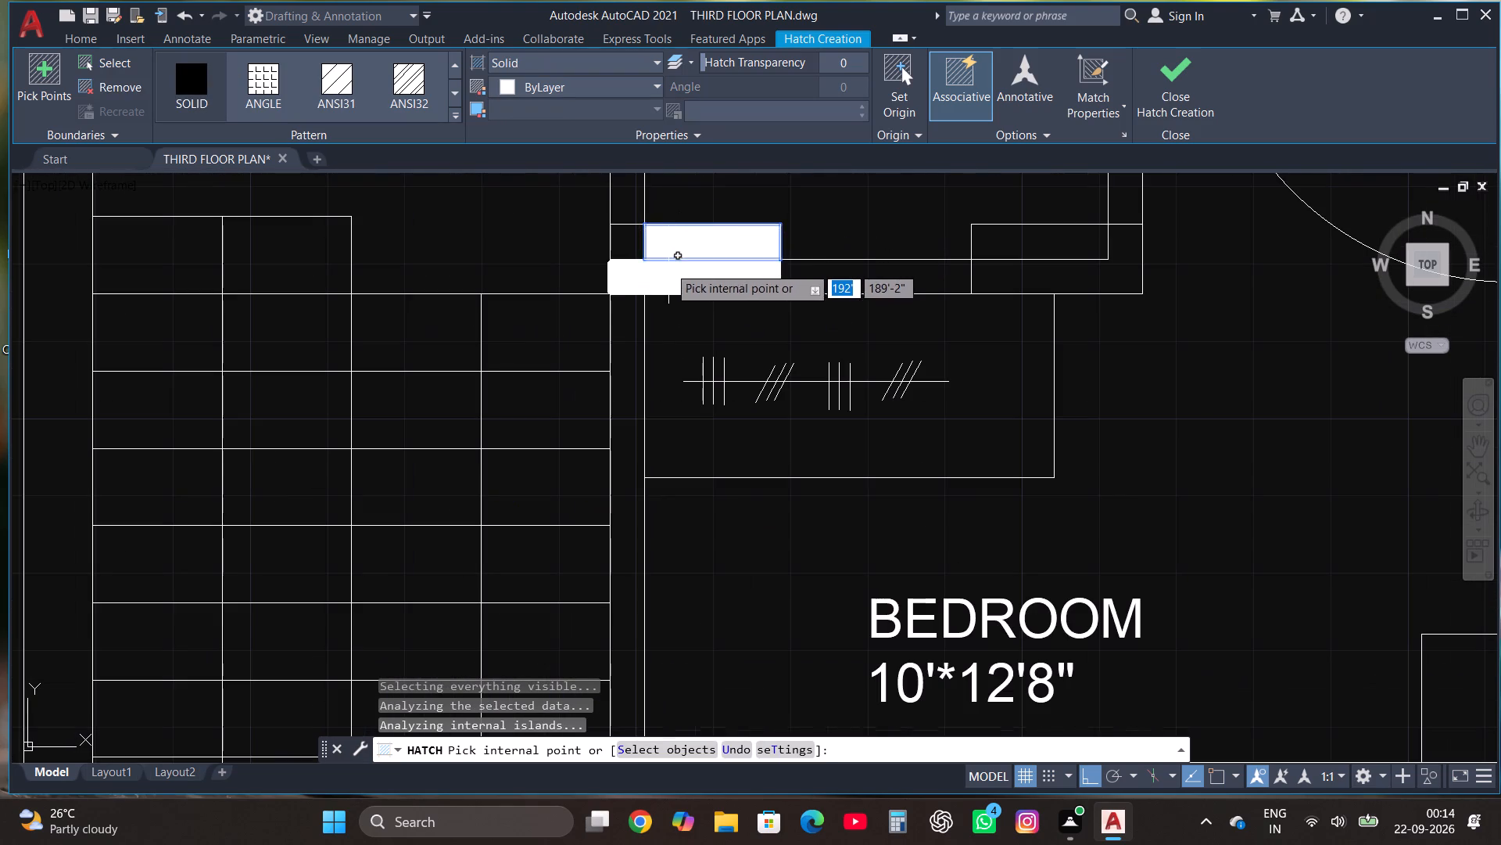
click(668, 266)
click(634, 239)
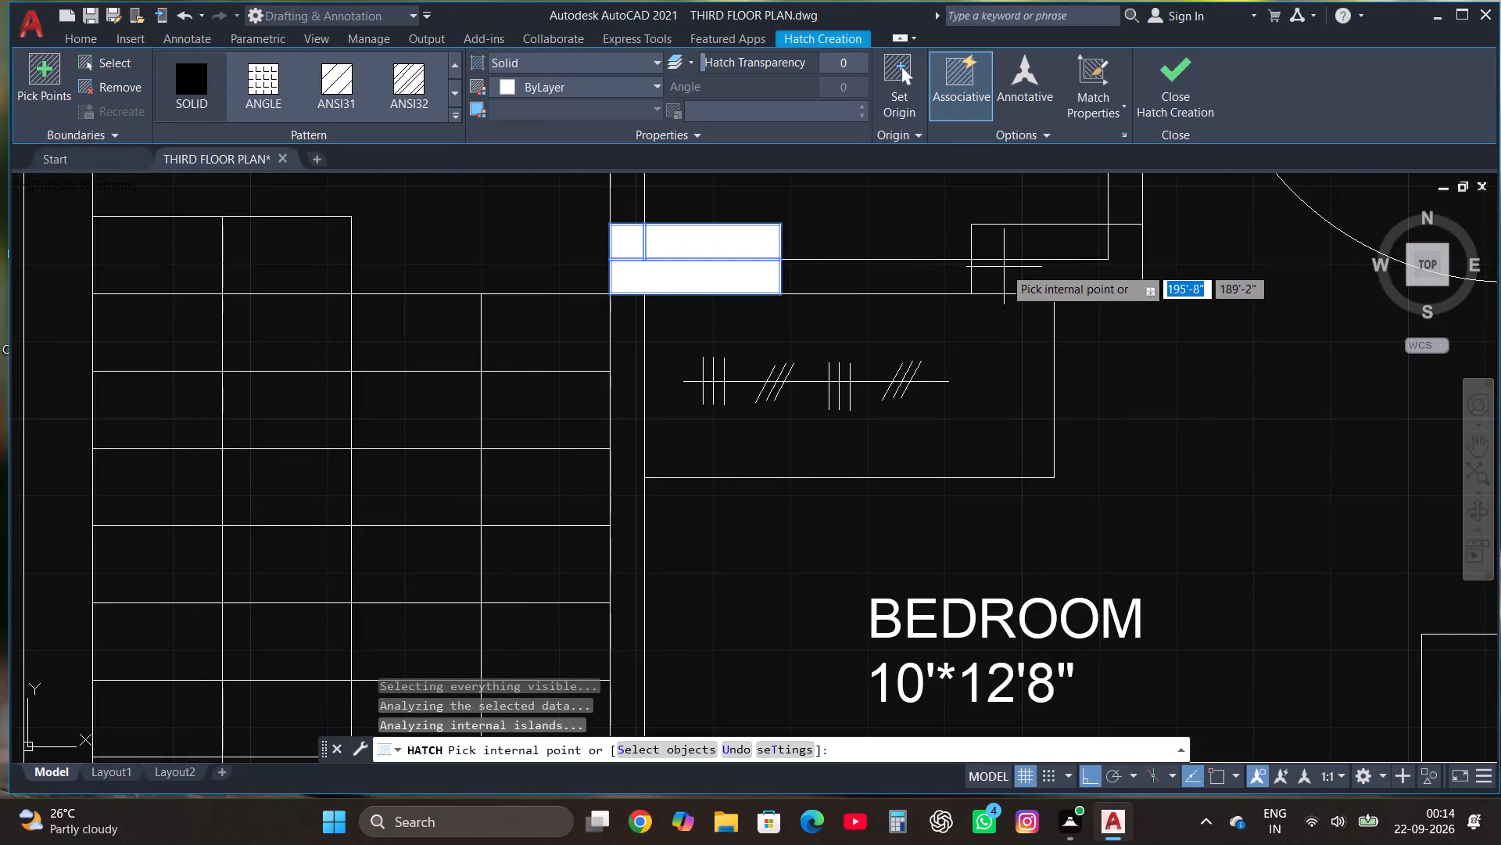
click(1005, 267)
click(1018, 246)
scroll(729, 372, down, 4)
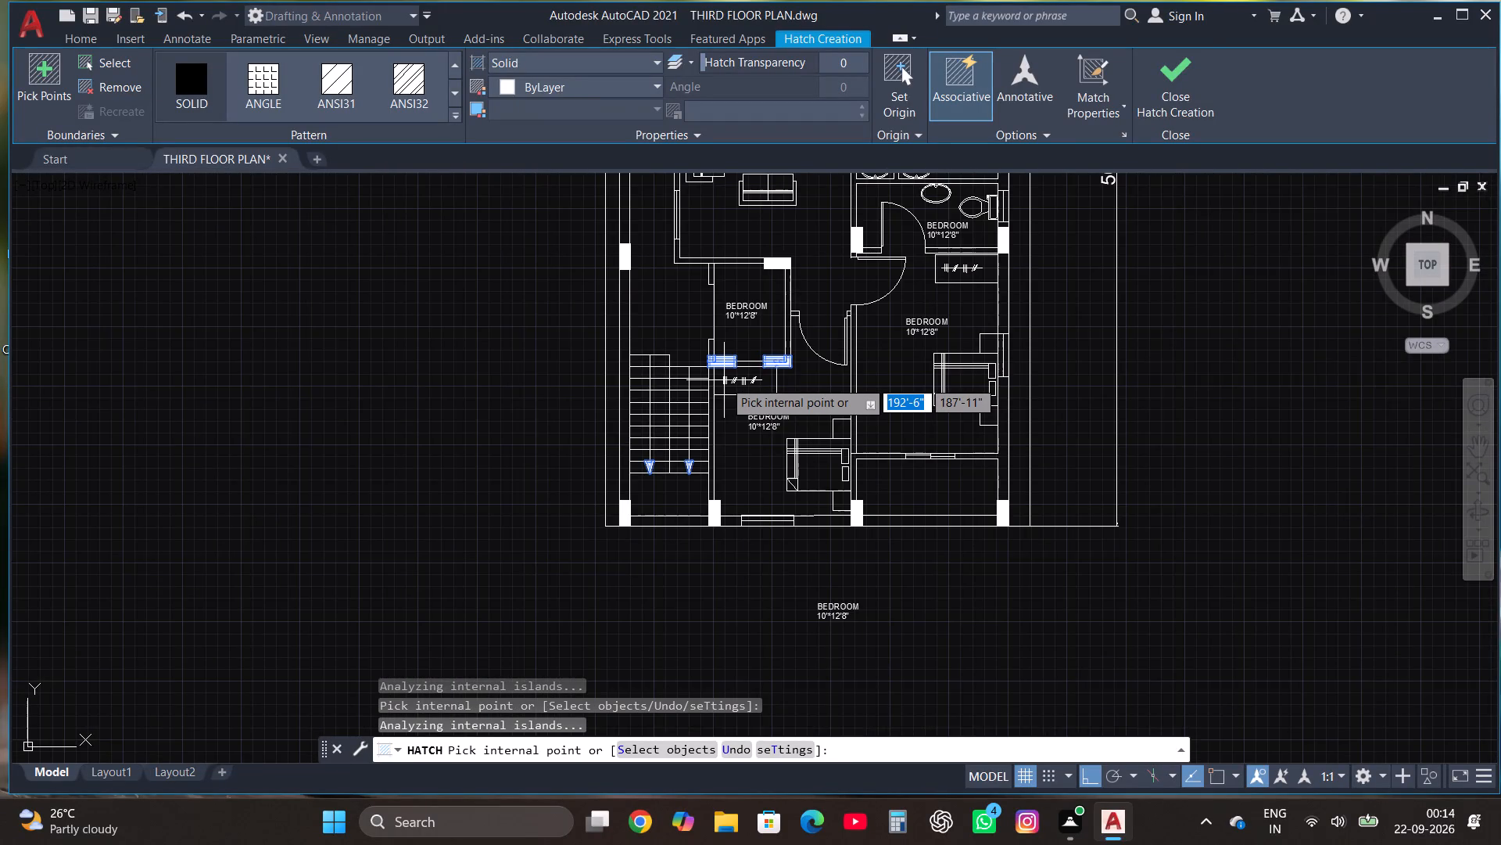
click(1170, 85)
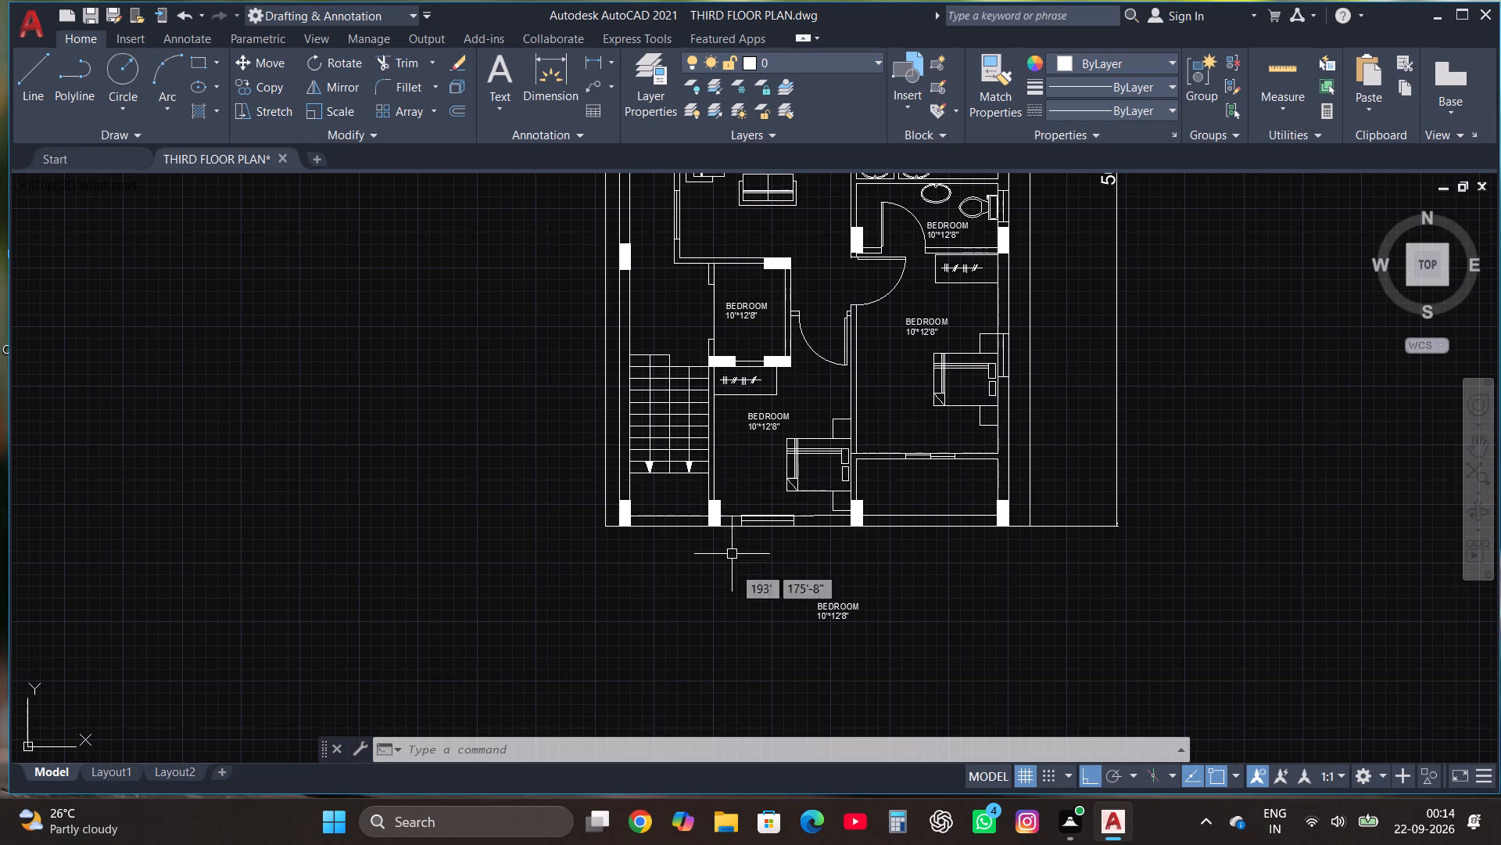
Change the label in the small double-door room east of the northwestern bedroom to "utility" with 5'8"*4'4" on the second line.
scroll(733, 588, down, 2)
scroll(734, 296, up, 3)
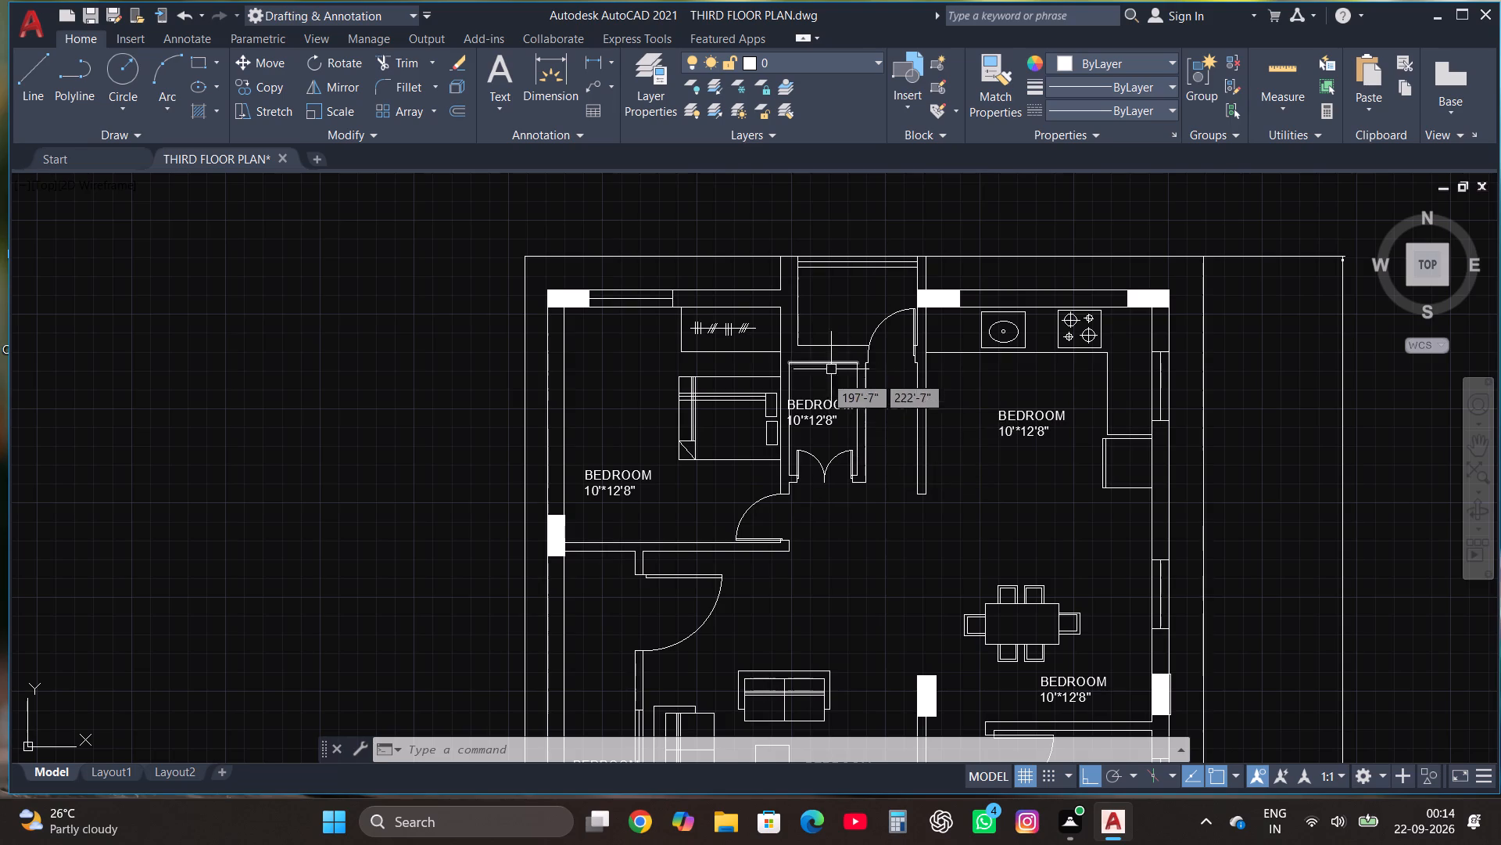
scroll(819, 387, up, 1)
click(810, 420)
right_click(808, 420)
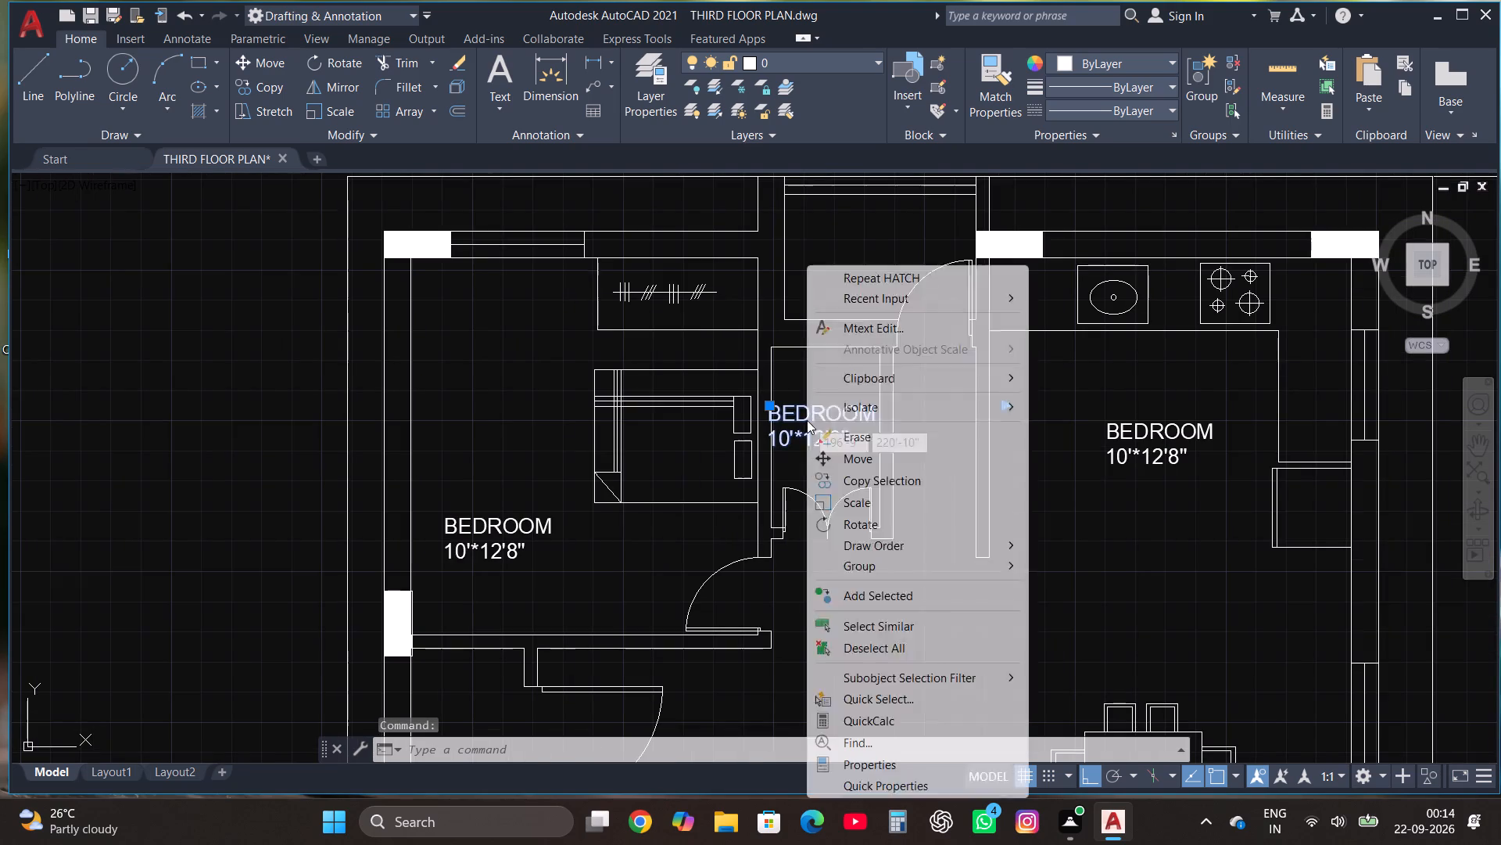
click(851, 330)
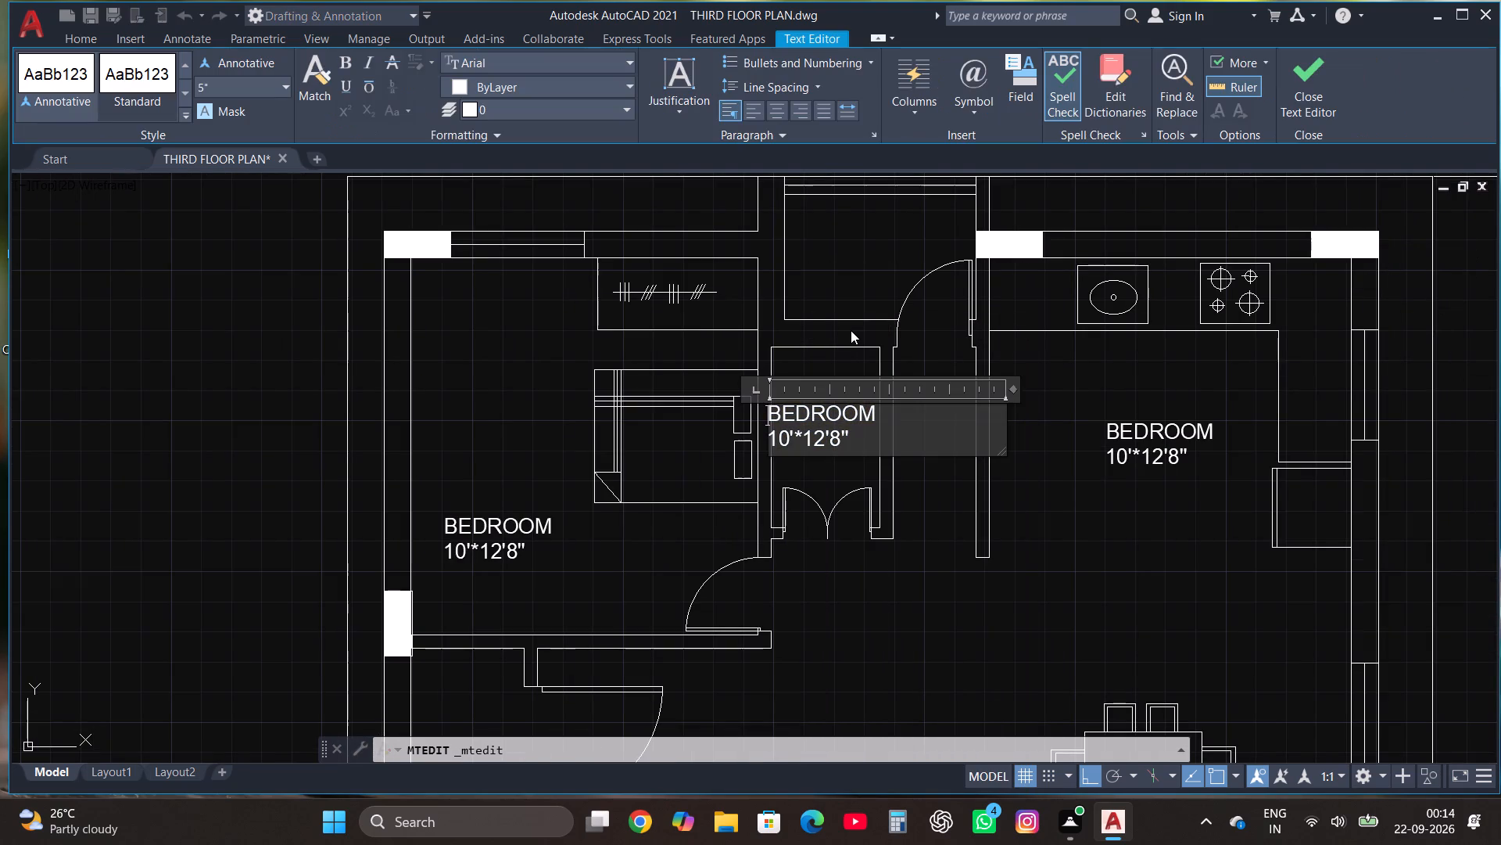
click(865, 439)
key(BackSpace)
key(BackSpace)
key(BackSpace)
key(BackSpace)
key(BackSpace)
key(BackSpace)
key(BackSpace)
key(BackSpace)
key(BackSpace)
key(BackSpace)
key(BackSpace)
key(BackSpace)
key(BackSpace)
key(BackSpace)
key(BackSpace)
key(BackSpace)
key(BackSpace)
key(BackSpace)
key(BackSpace)
key(BackSpace)
text(utility)
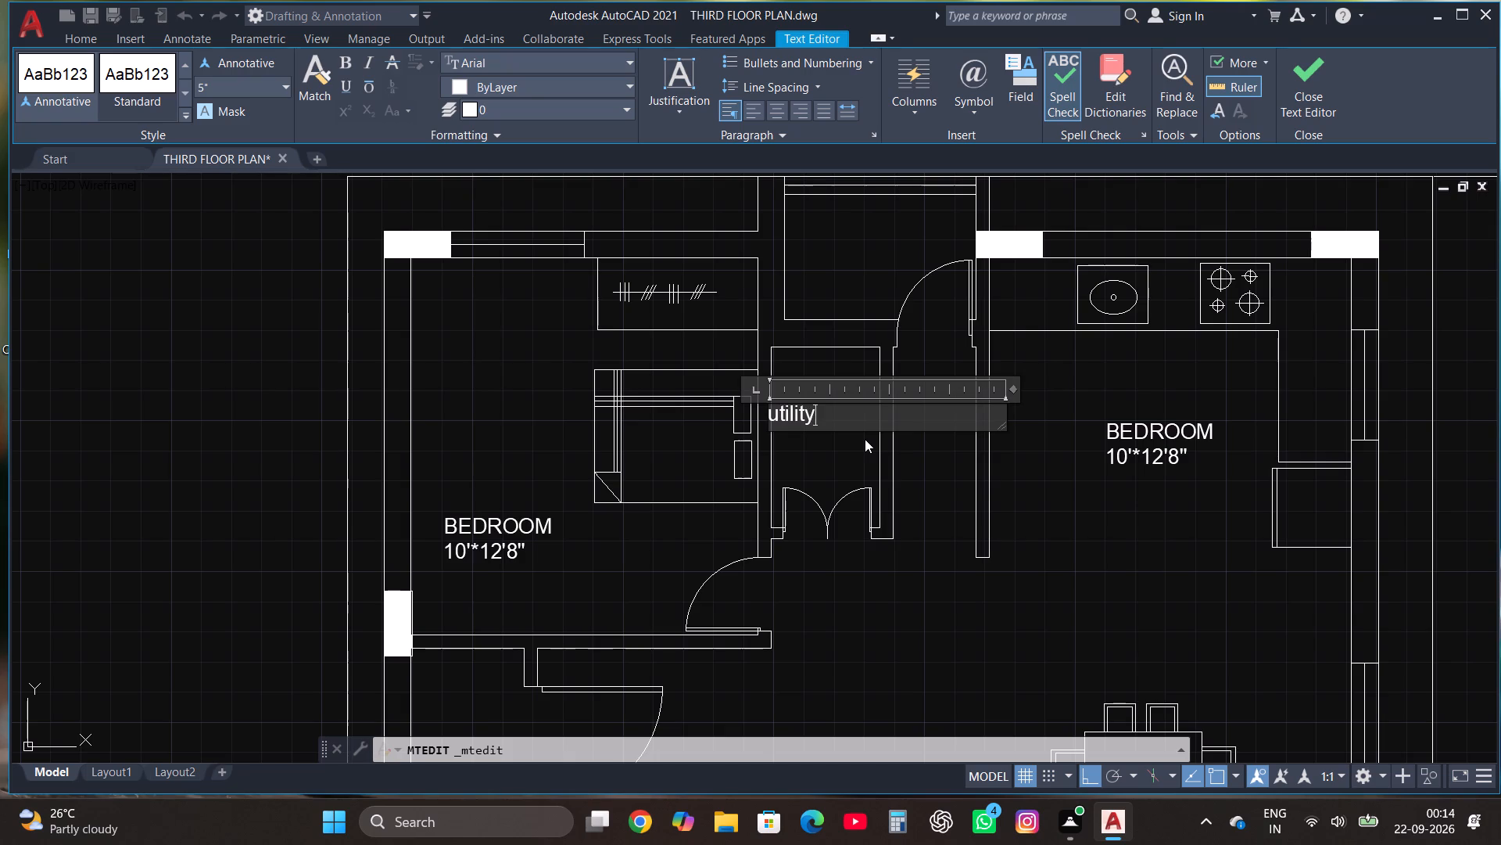
key(Return)
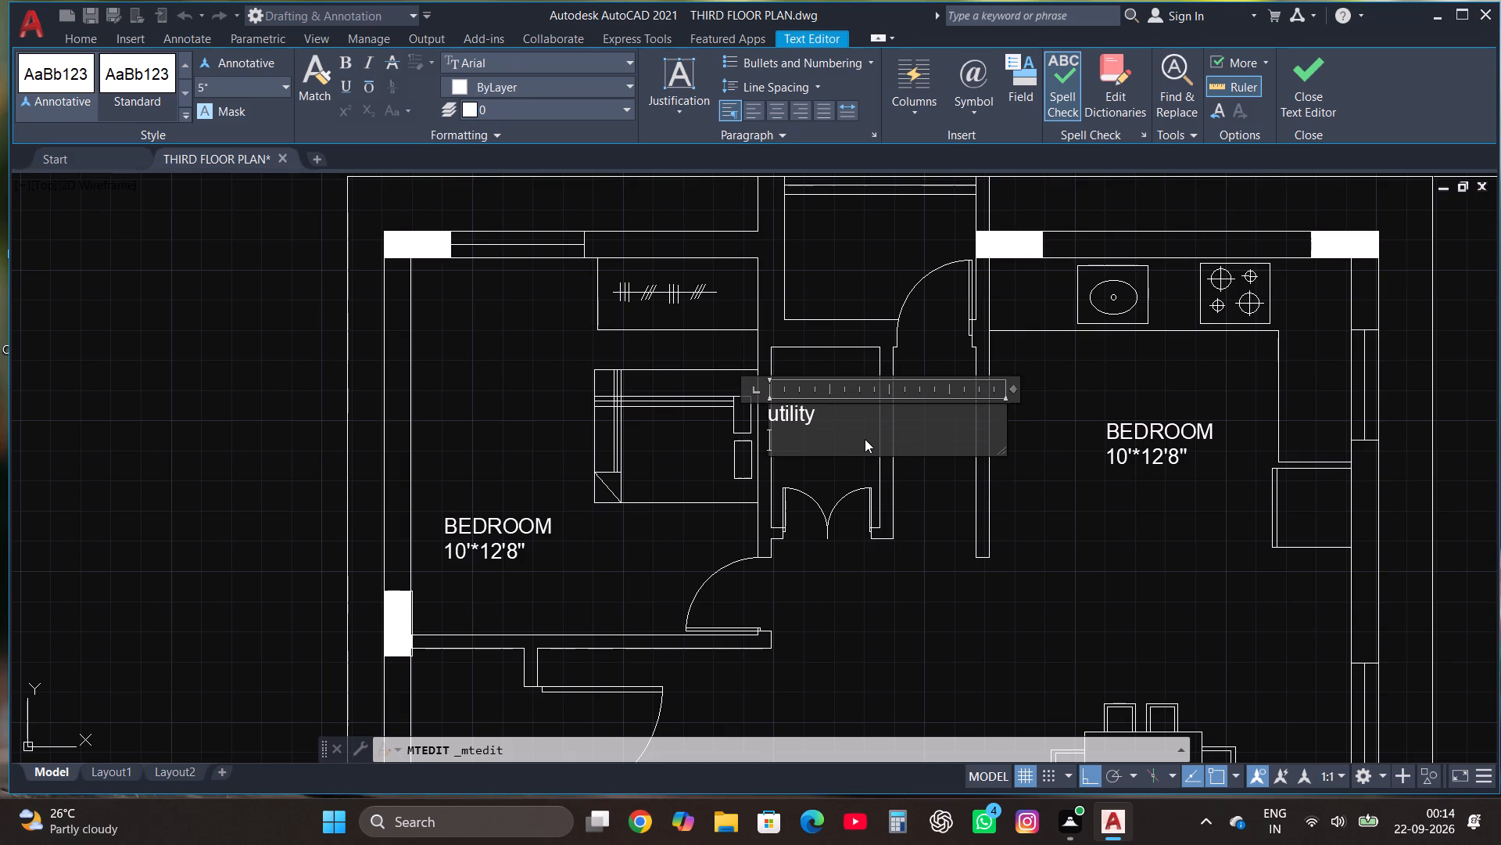
text(5'8")
text(*4'4")
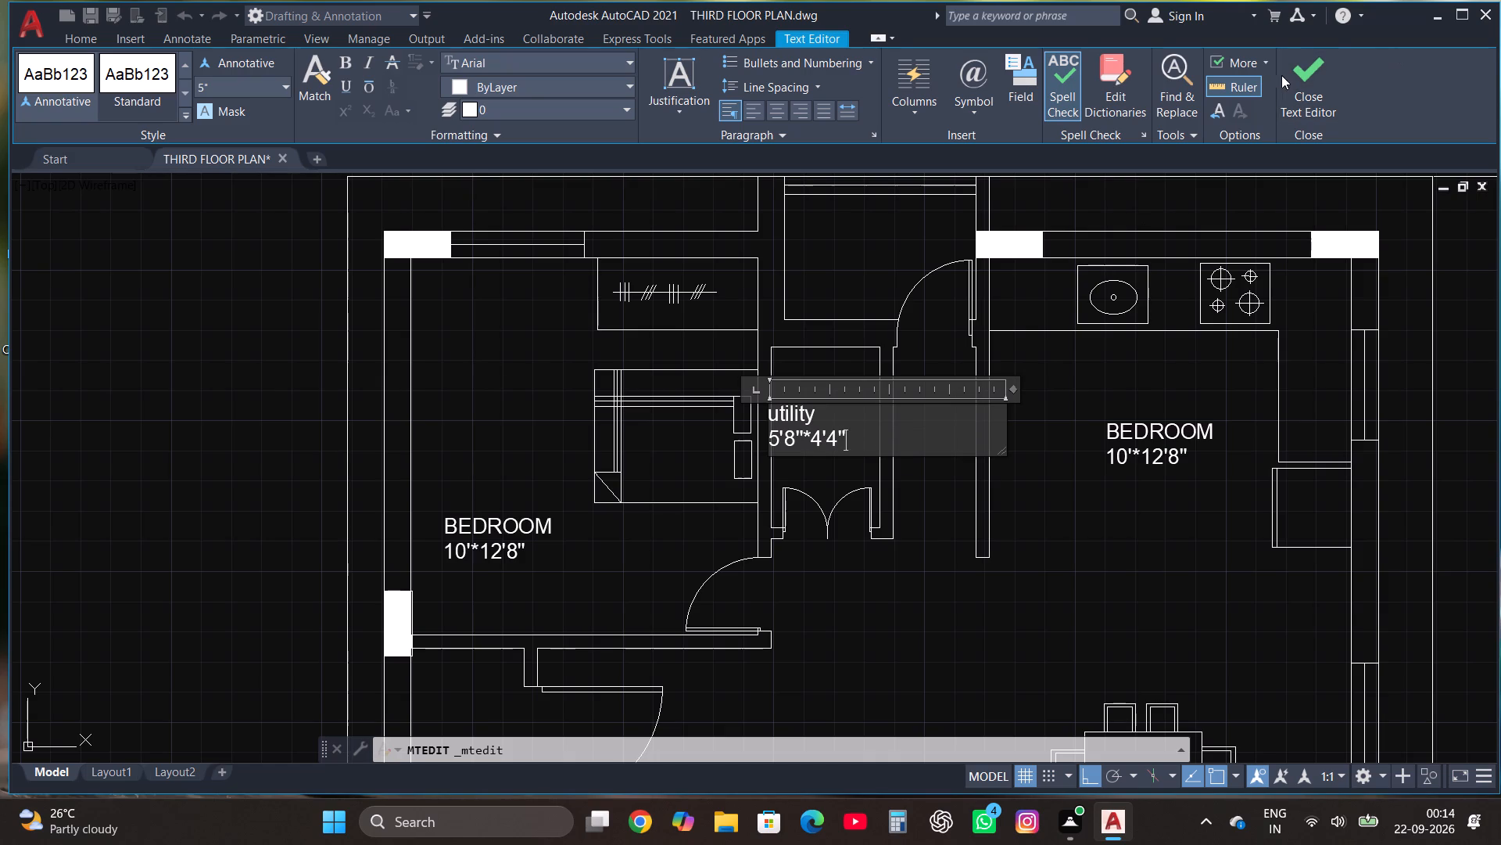
click(1294, 78)
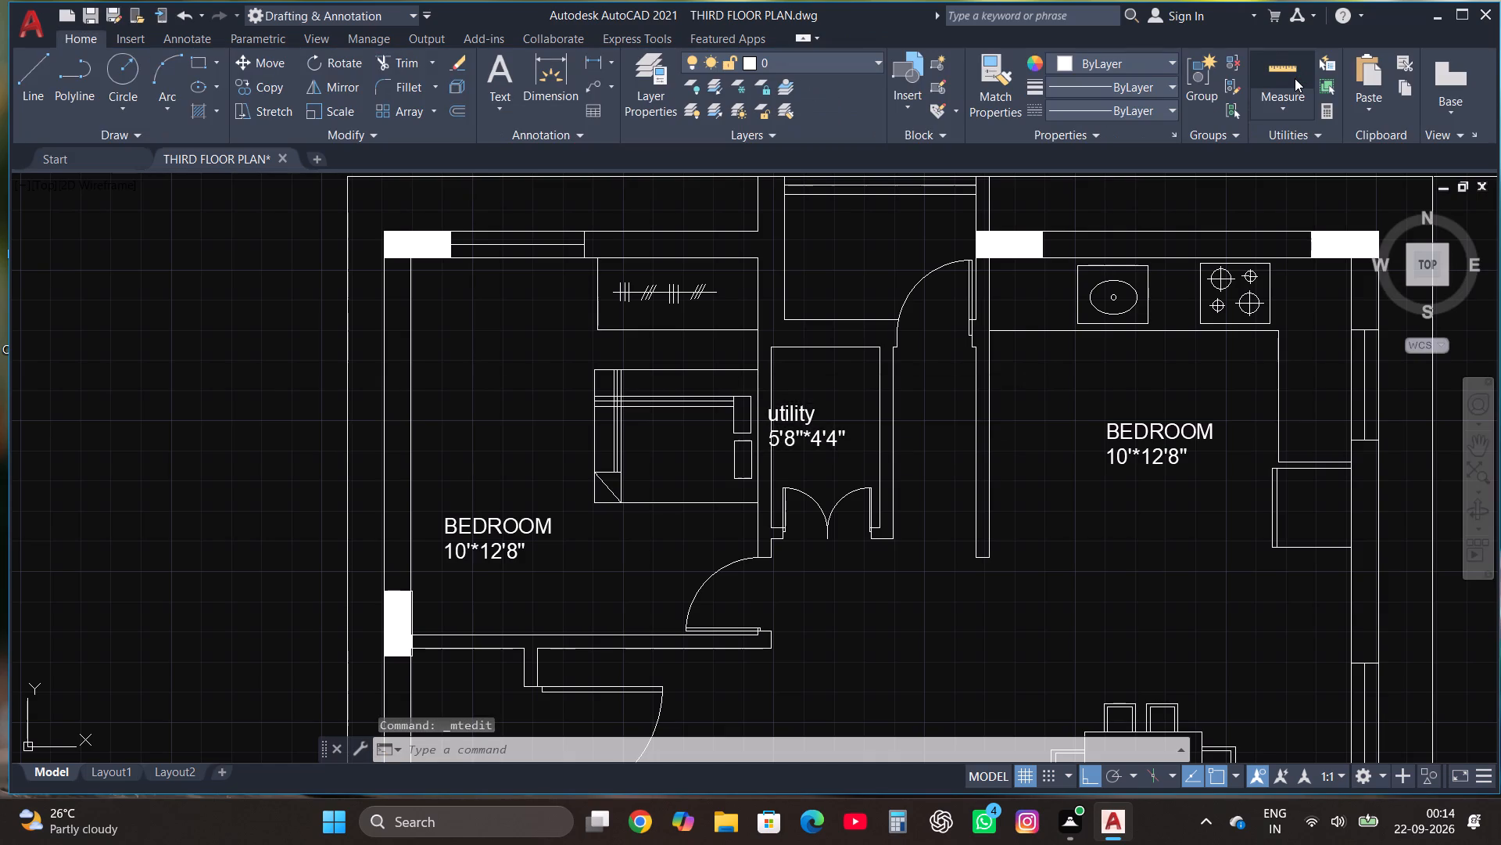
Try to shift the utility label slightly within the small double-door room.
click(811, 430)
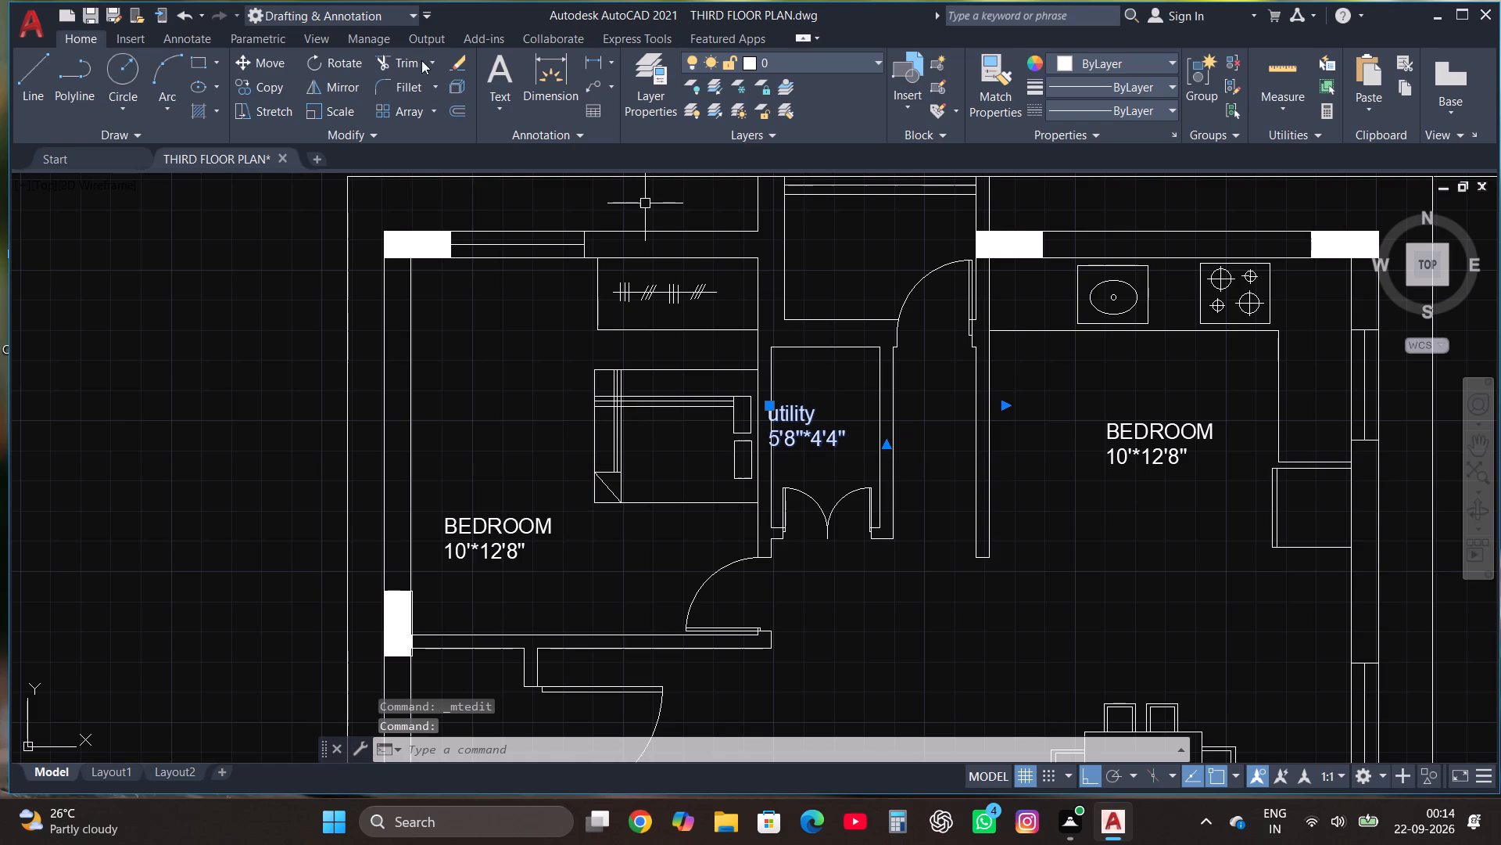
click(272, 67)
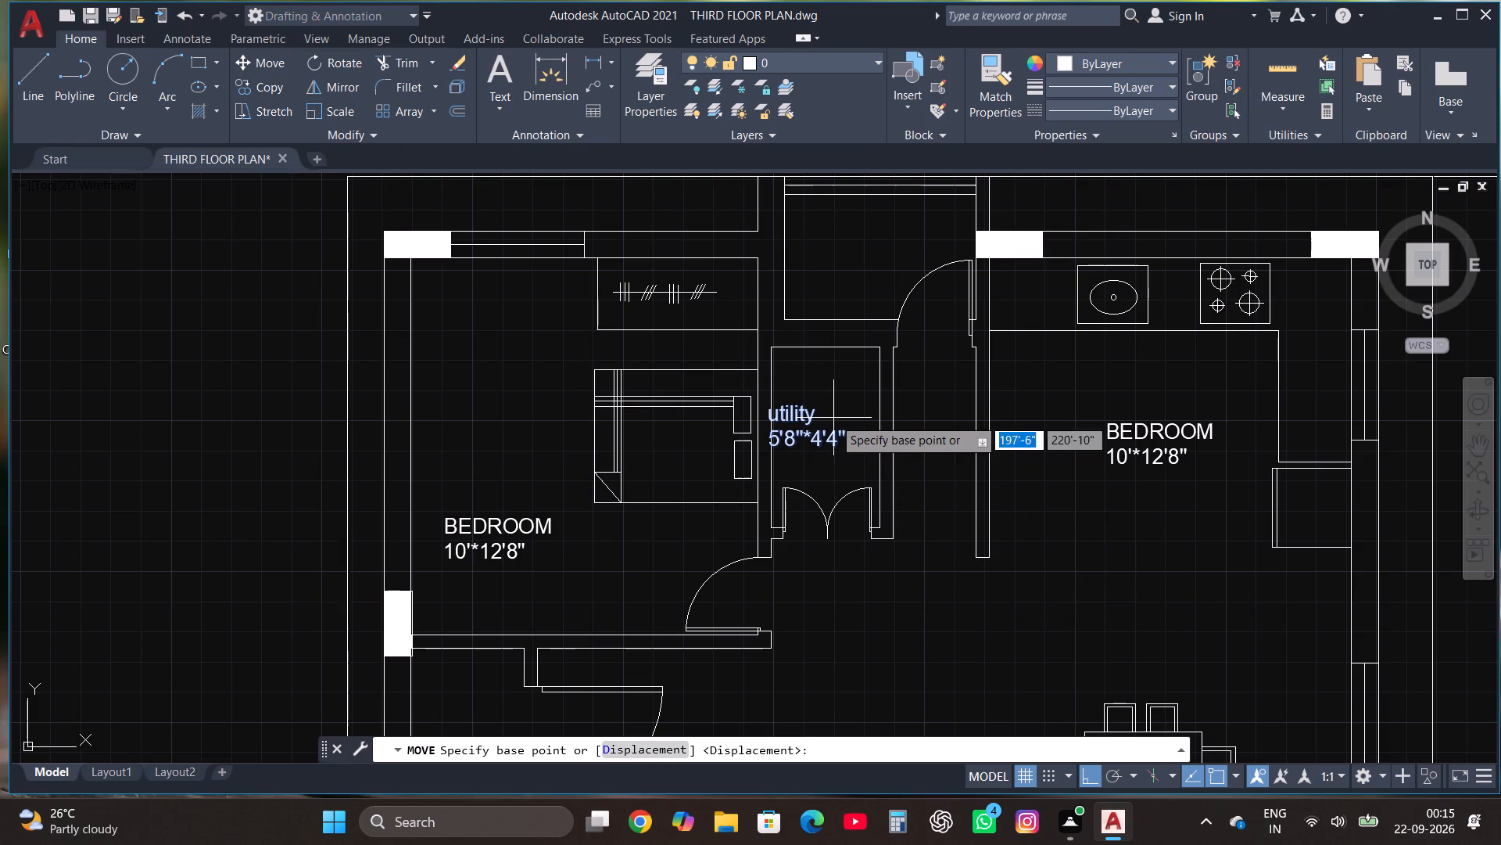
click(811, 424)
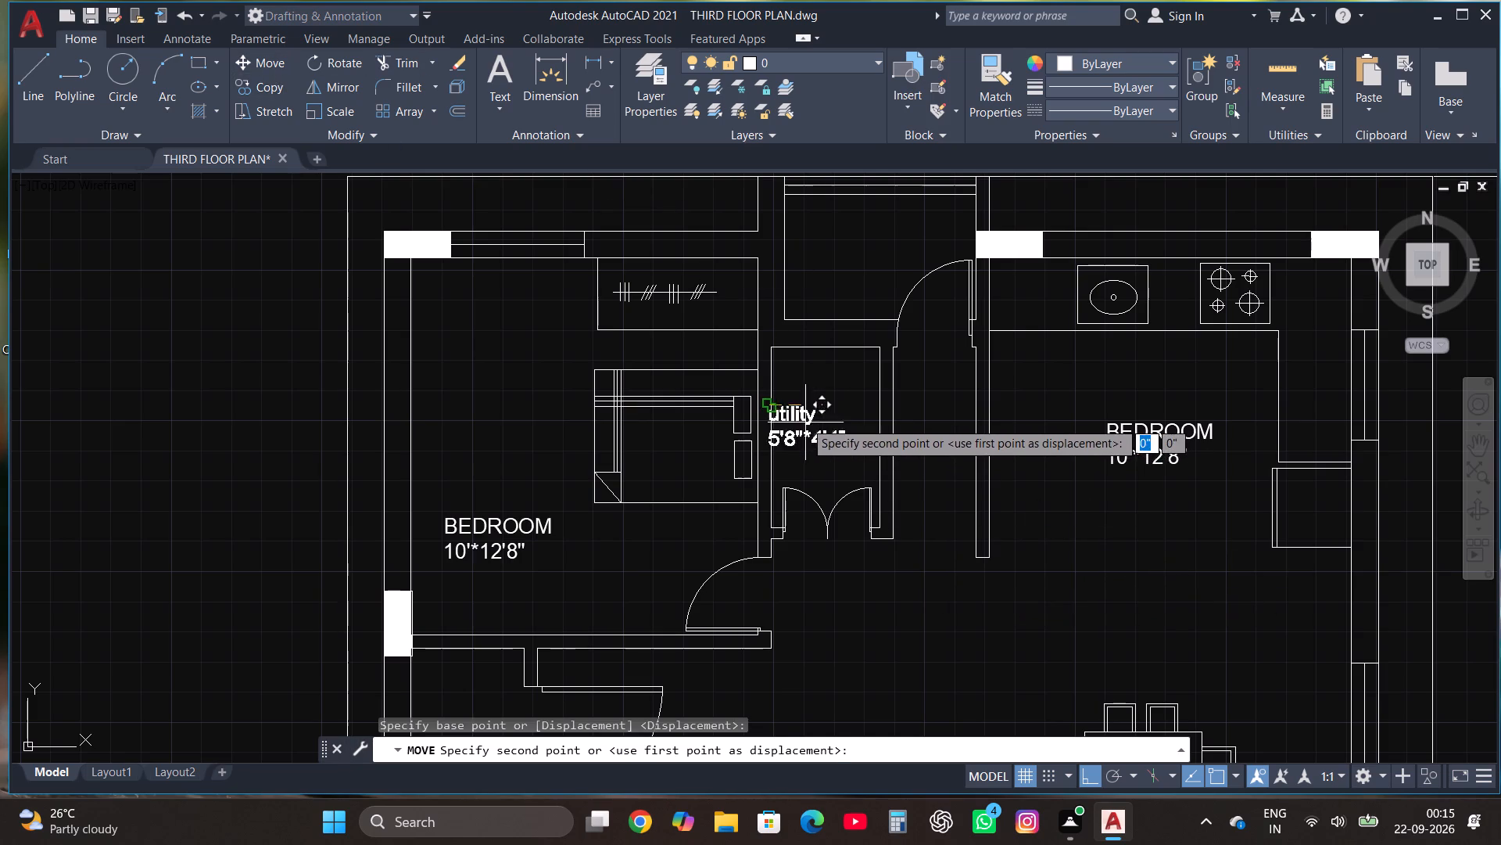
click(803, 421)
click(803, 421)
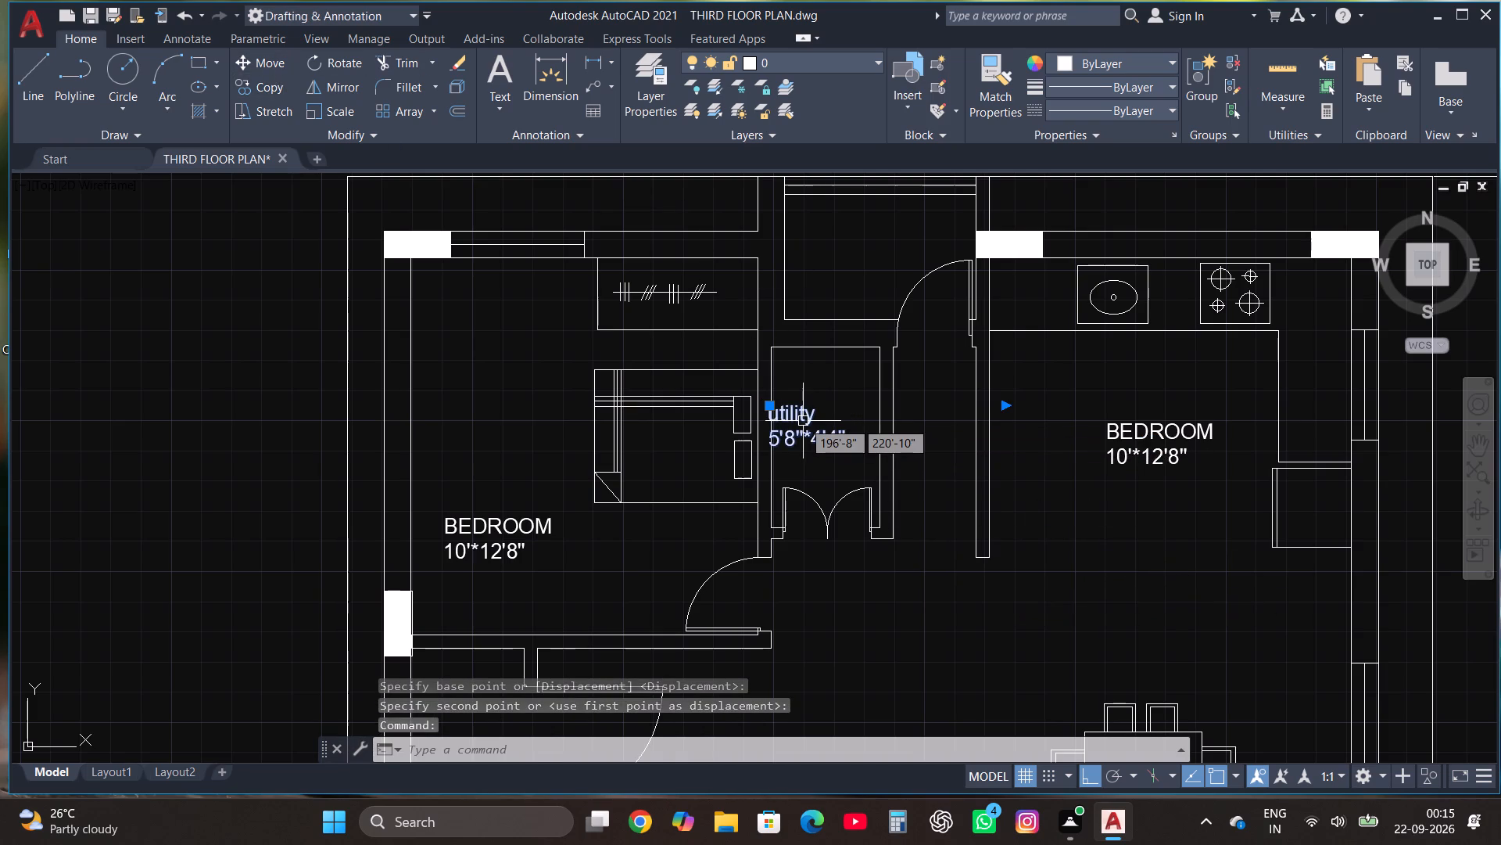
Turn Ortho off and move the utility label out of the double-door room into the room directly north of it.
key(F8)
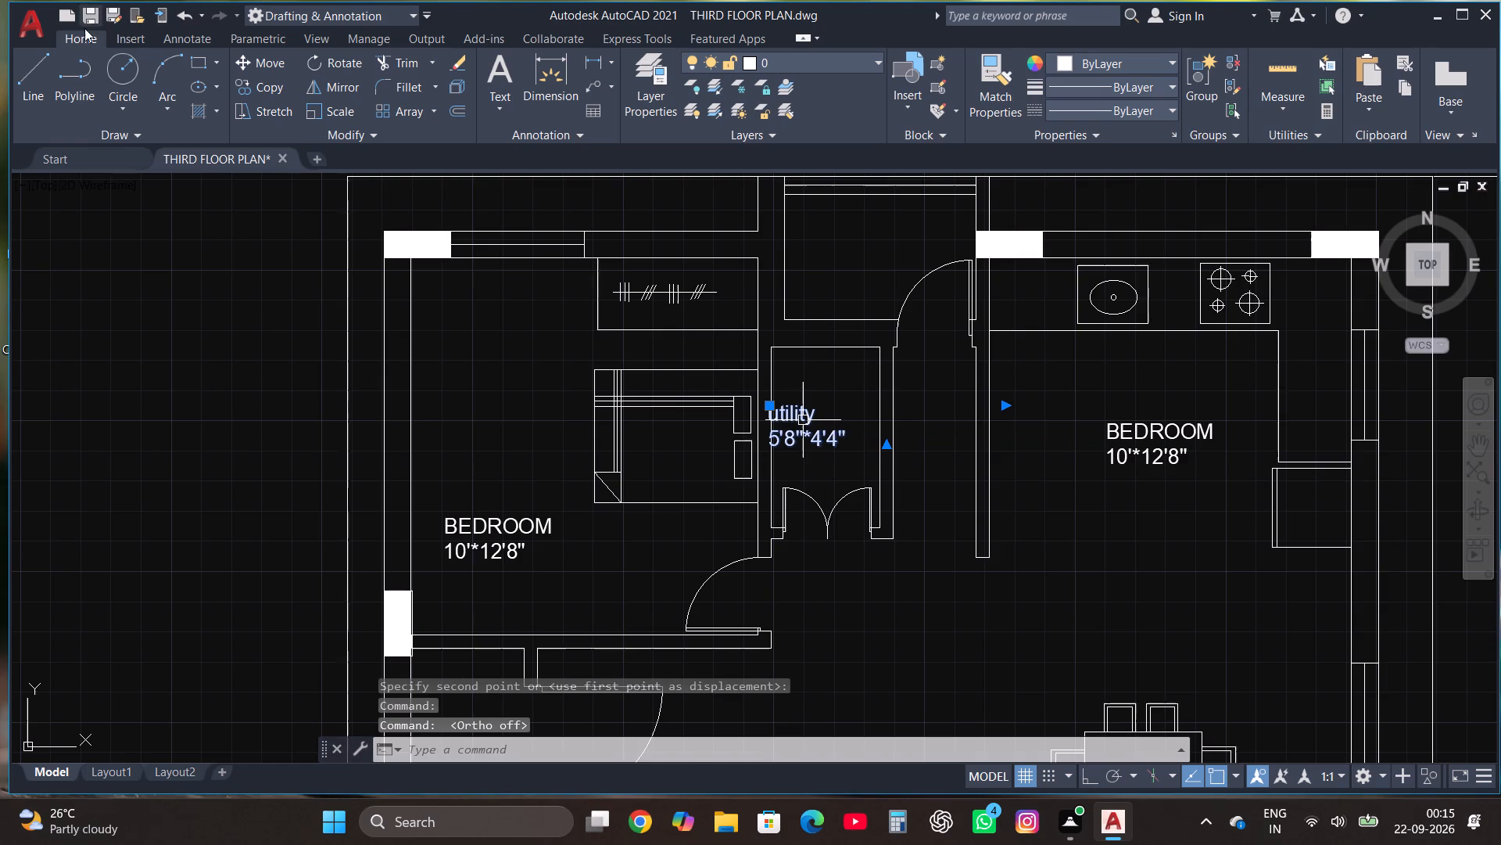
click(262, 63)
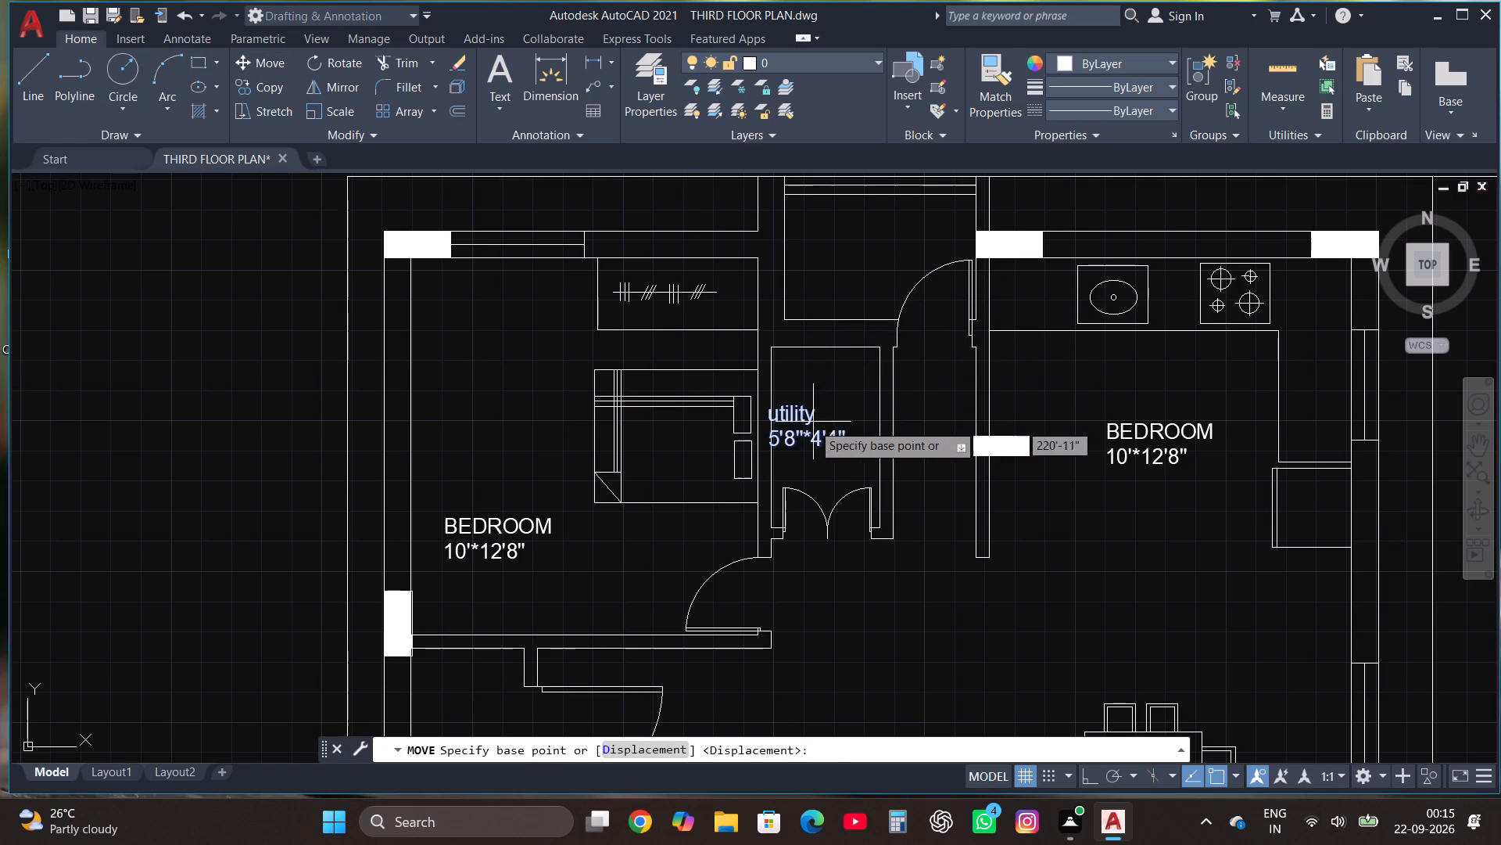
click(812, 423)
click(801, 399)
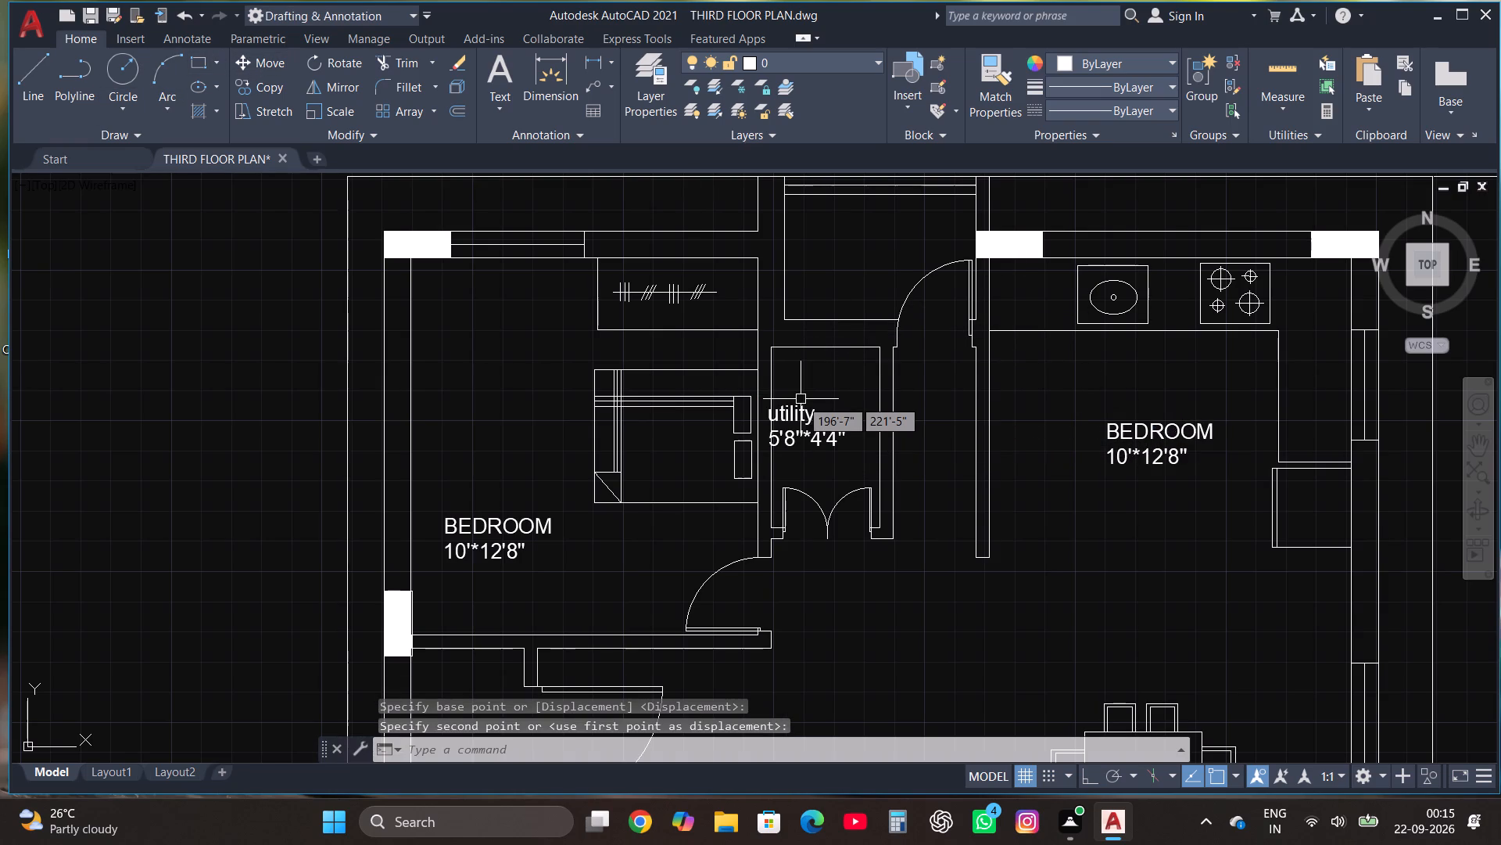
scroll(811, 509, down, 2)
scroll(819, 470, up, 2)
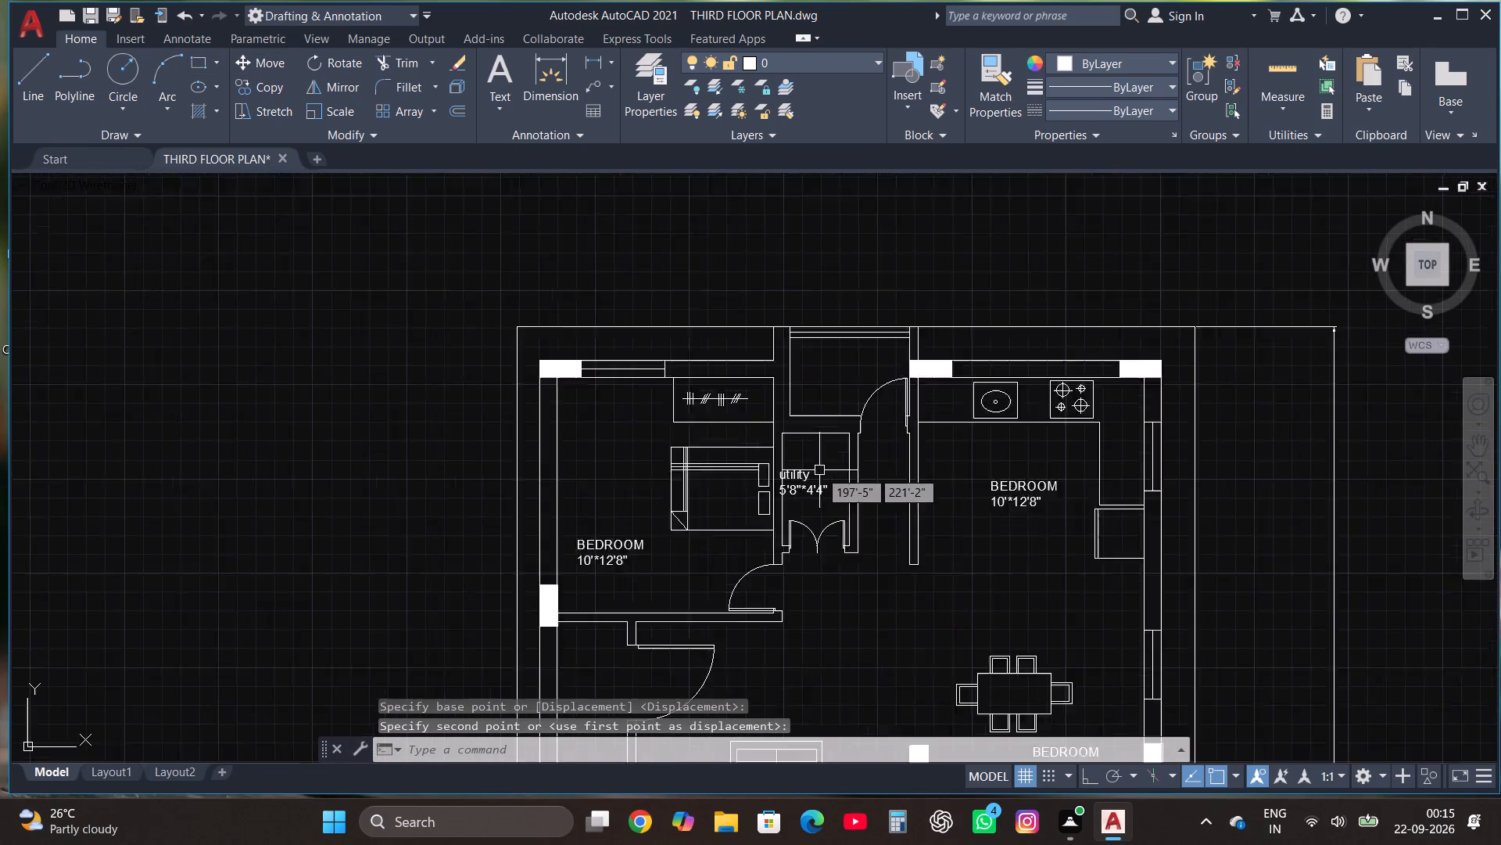
click(805, 474)
click(277, 63)
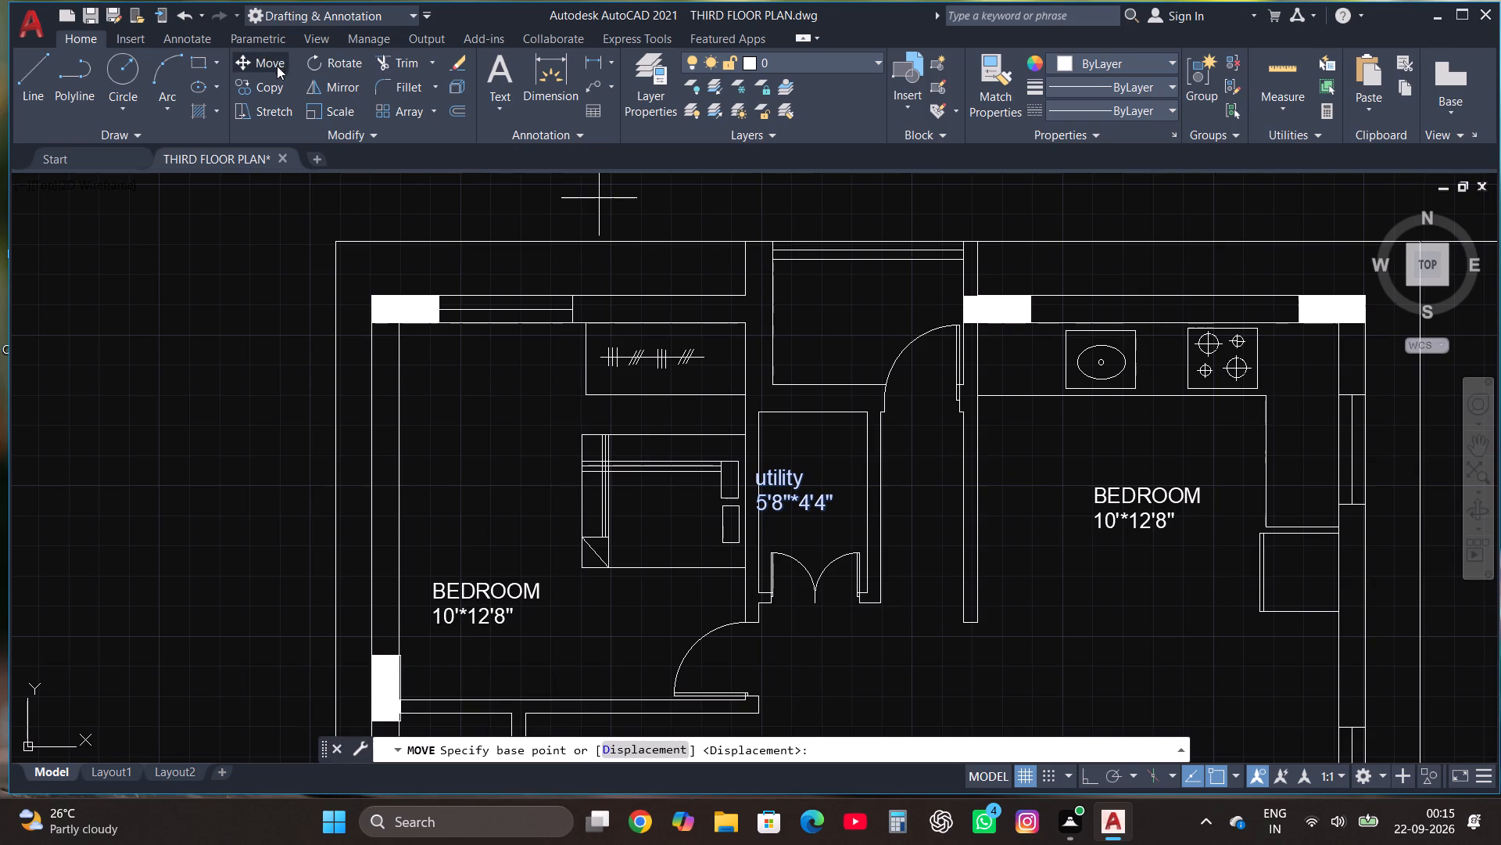
click(768, 484)
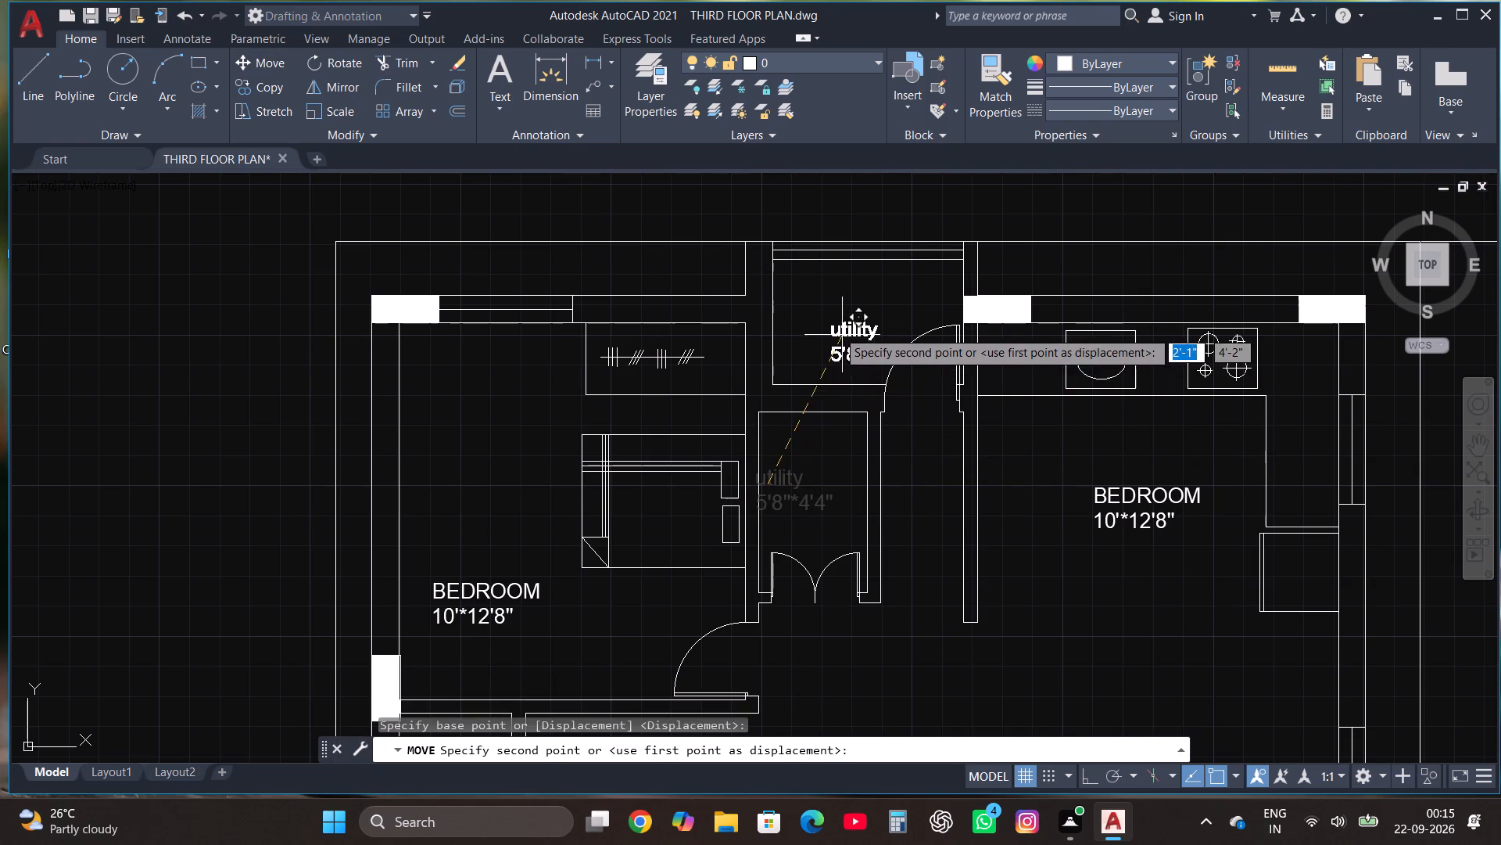
click(836, 311)
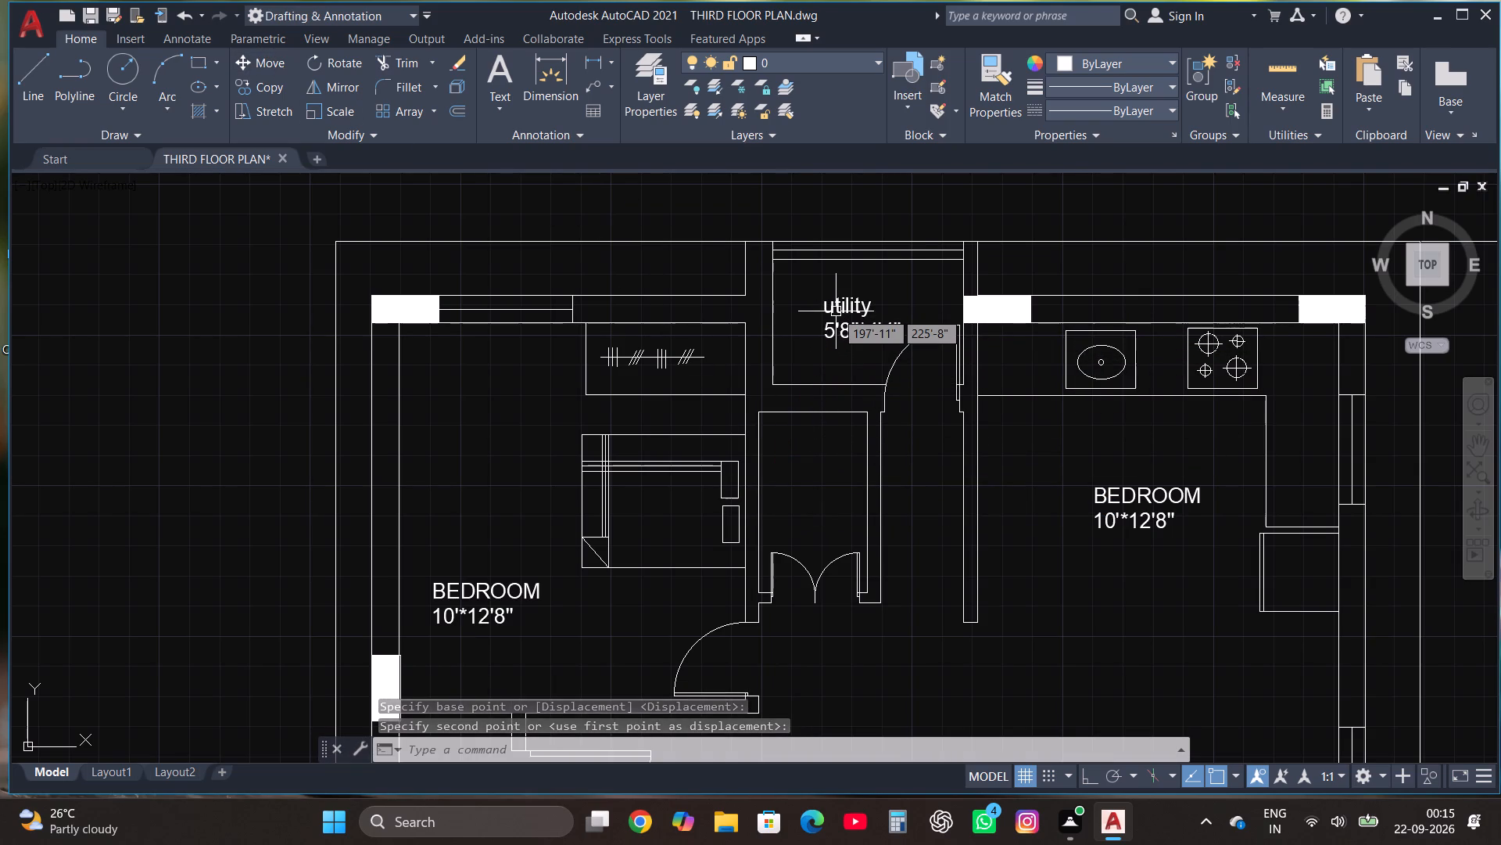
Copy the utility label from the northern room into the small double-door room below it.
click(836, 311)
click(257, 89)
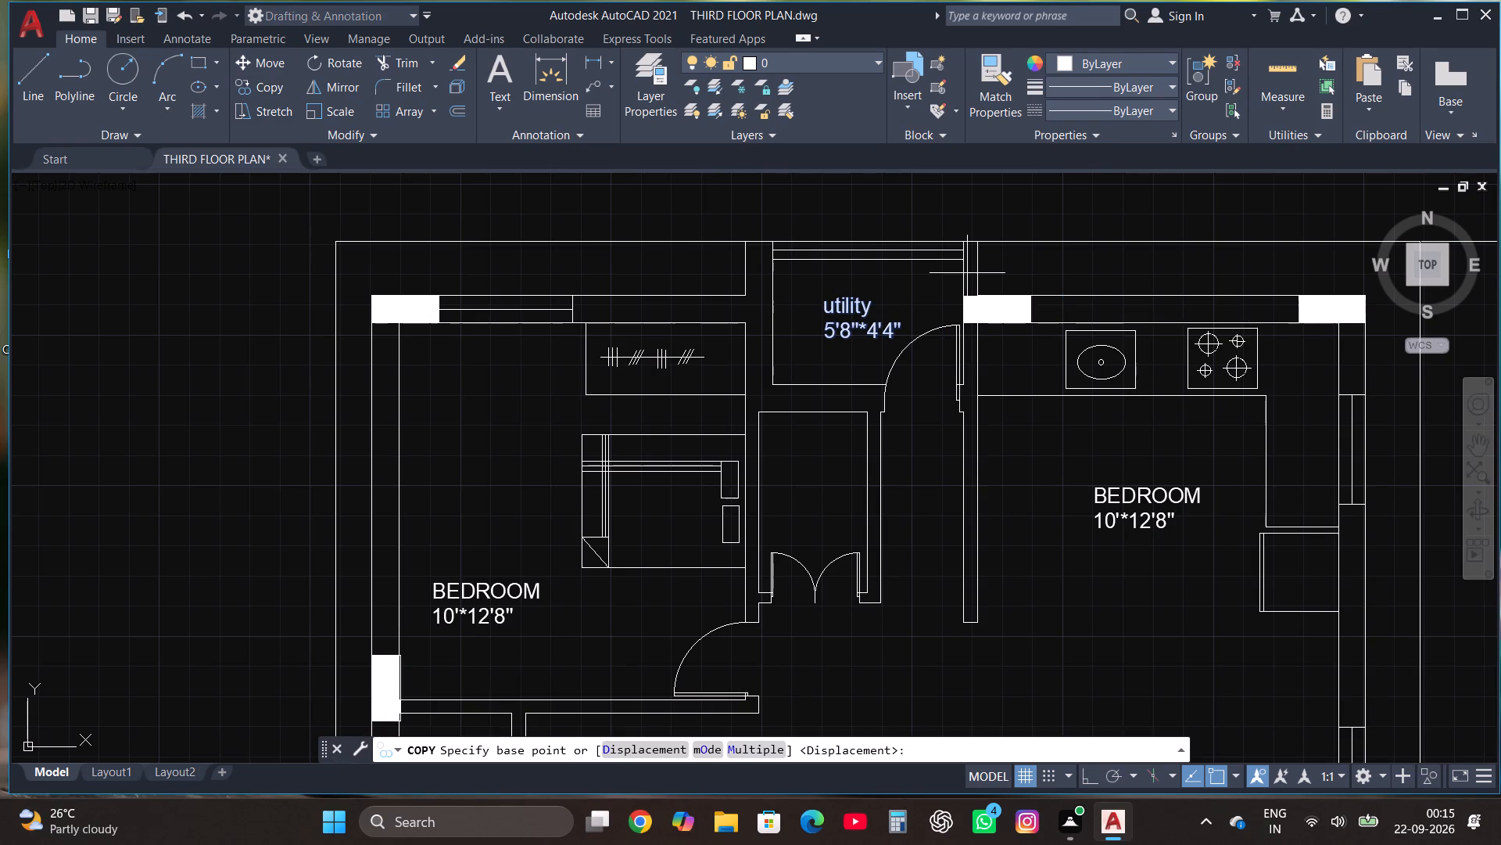
click(865, 319)
click(770, 484)
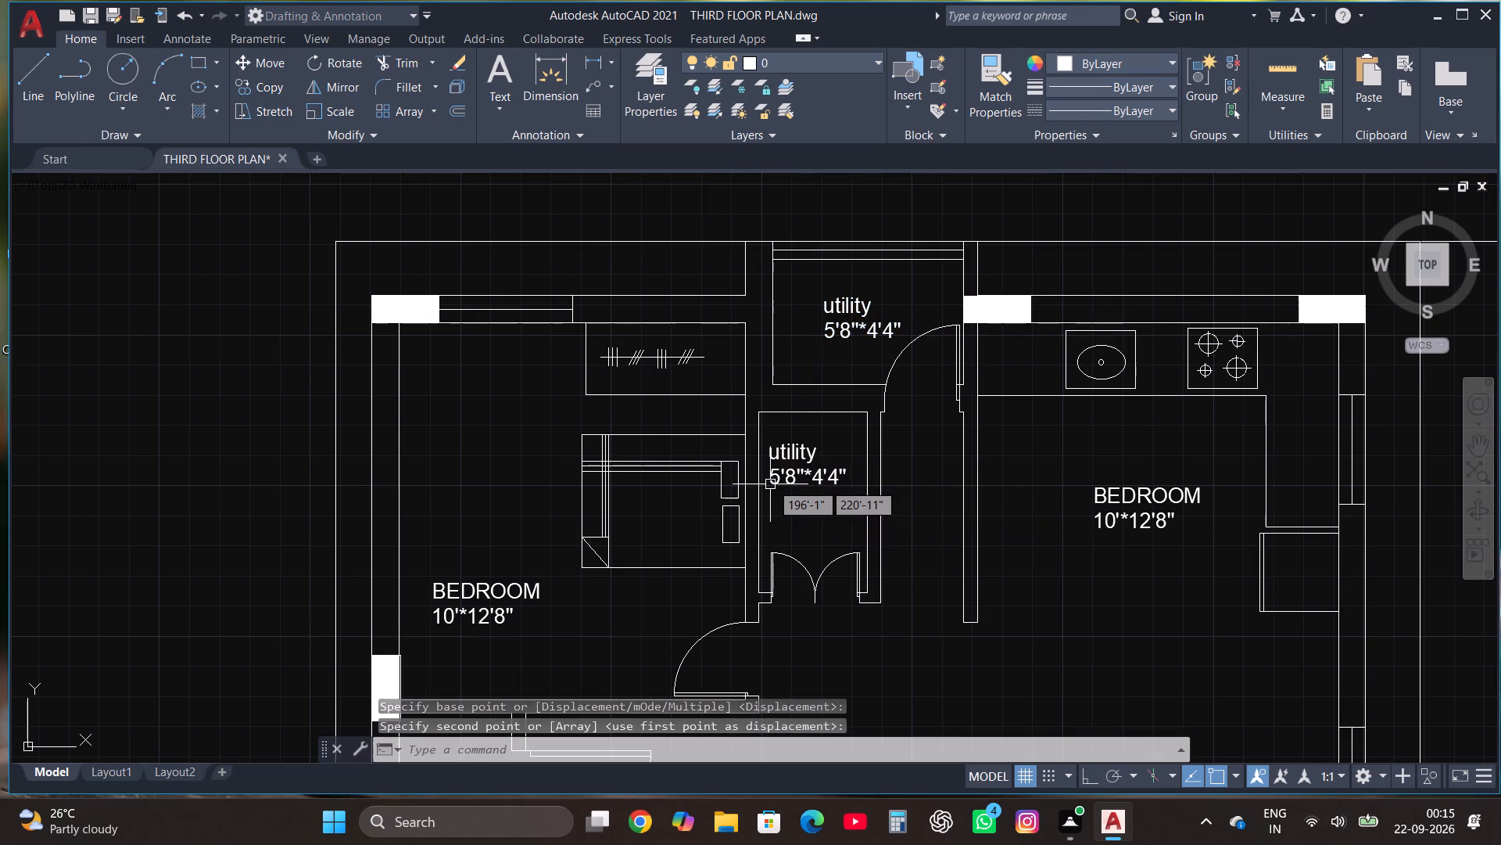
Change the copied label in the double-door room to "puja" with 3'*5' on the second line.
click(793, 462)
right_click(793, 462)
click(862, 327)
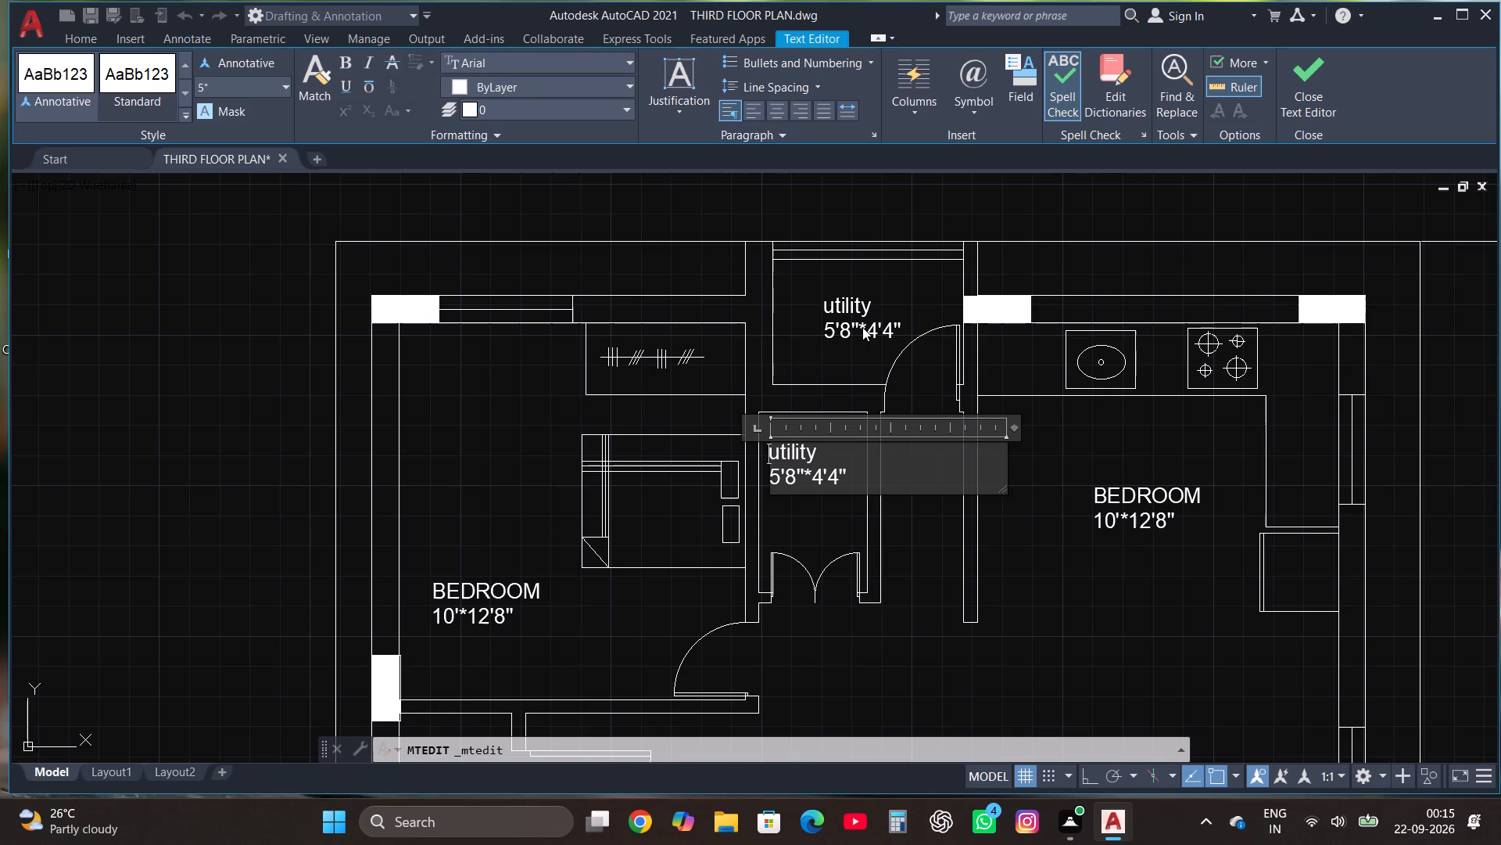
click(858, 481)
key(BackSpace)
key(BackSpace)
key(BackSpace)
key(BackSpace)
key(BackSpace)
key(BackSpace)
key(BackSpace)
key(BackSpace)
key(BackSpace)
key(BackSpace)
key(BackSpace)
key(BackSpace)
key(BackSpace)
key(BackSpace)
key(BackSpace)
key(BackSpace)
key(BackSpace)
key(BackSpace)
key(BackSpace)
key(BackSpace)
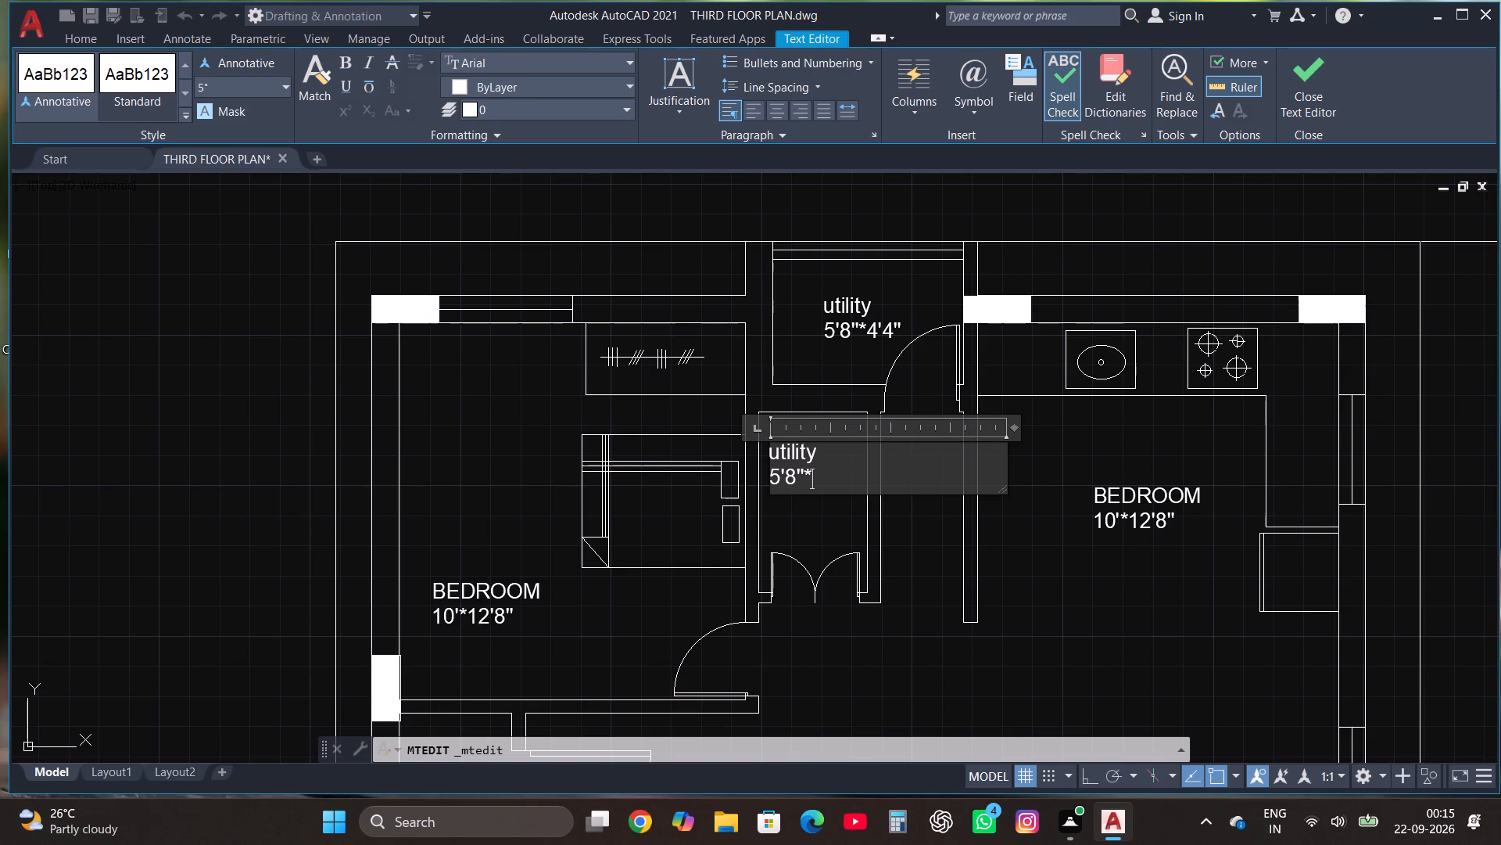
text(puja)
key(Return)
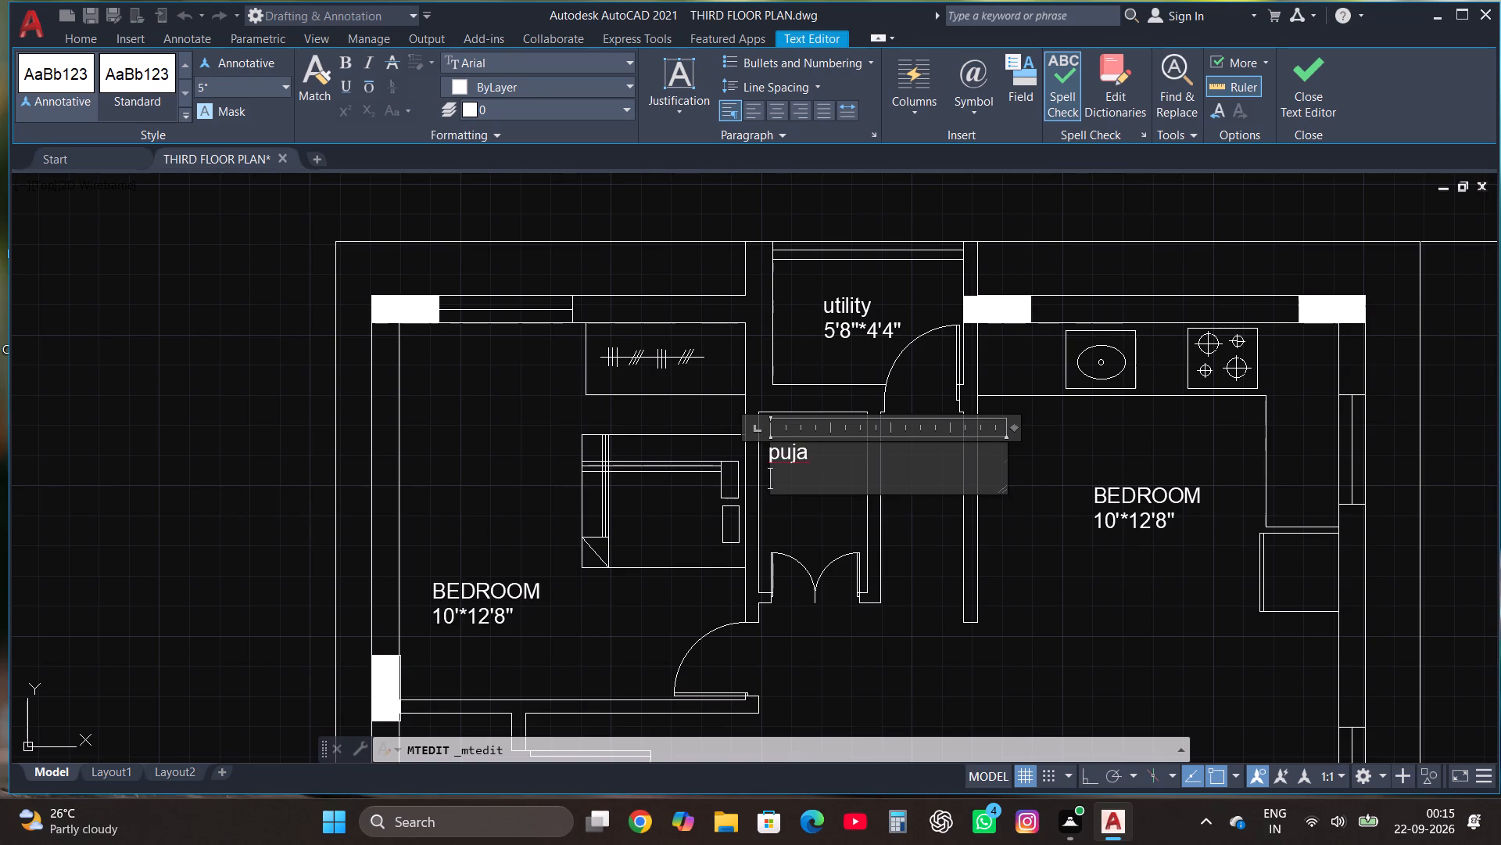
key(3)
key(apostrophe)
text(*5')
click(1313, 89)
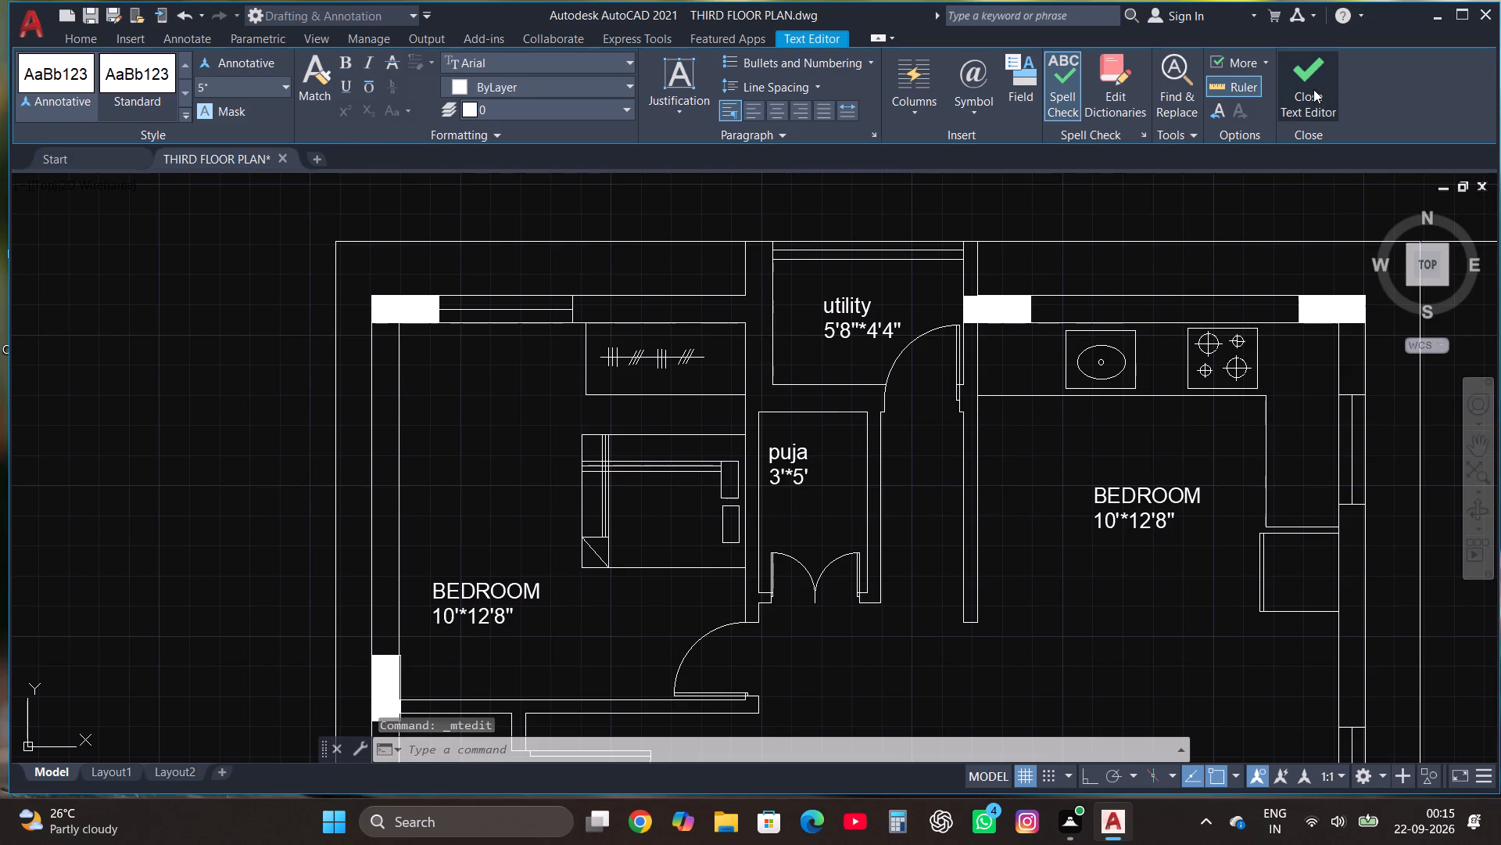
Change the BEDROOM label in the room with the sink and stove to "kitchen" with 10'*9'8" on the second line.
click(1134, 494)
right_click(1132, 494)
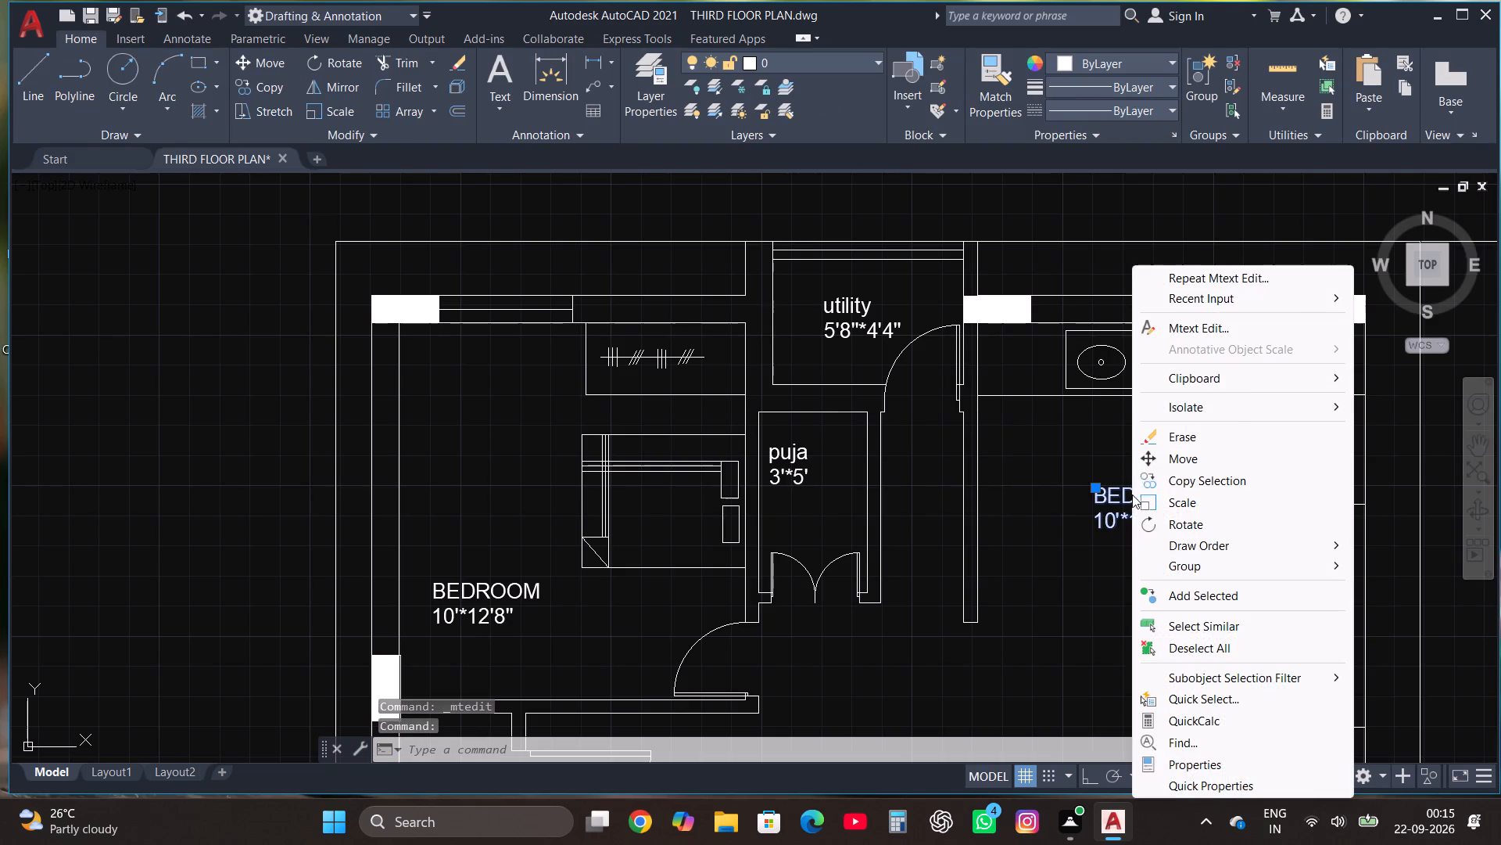
click(1237, 329)
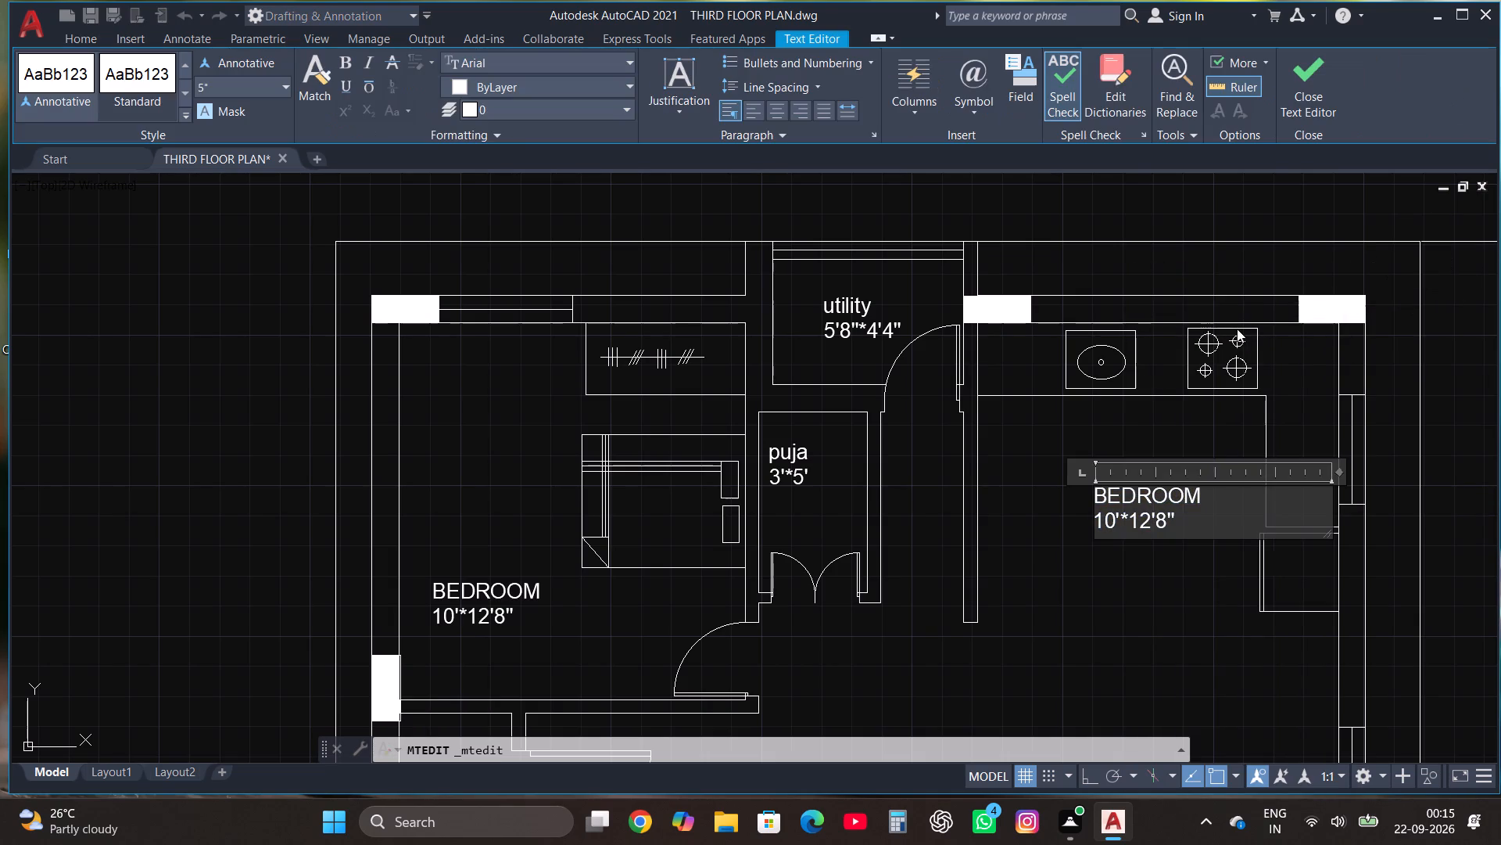
click(1208, 529)
key(BackSpace)
key(BackSpace)
key(BackSpace)
key(BackSpace)
key(BackSpace)
key(BackSpace)
key(BackSpace)
key(BackSpace)
key(BackSpace)
key(BackSpace)
key(BackSpace)
key(BackSpace)
key(BackSpace)
key(BackSpace)
key(BackSpace)
key(BackSpace)
key(BackSpace)
key(BackSpace)
key(BackSpace)
key(BackSpace)
text(kitchen)
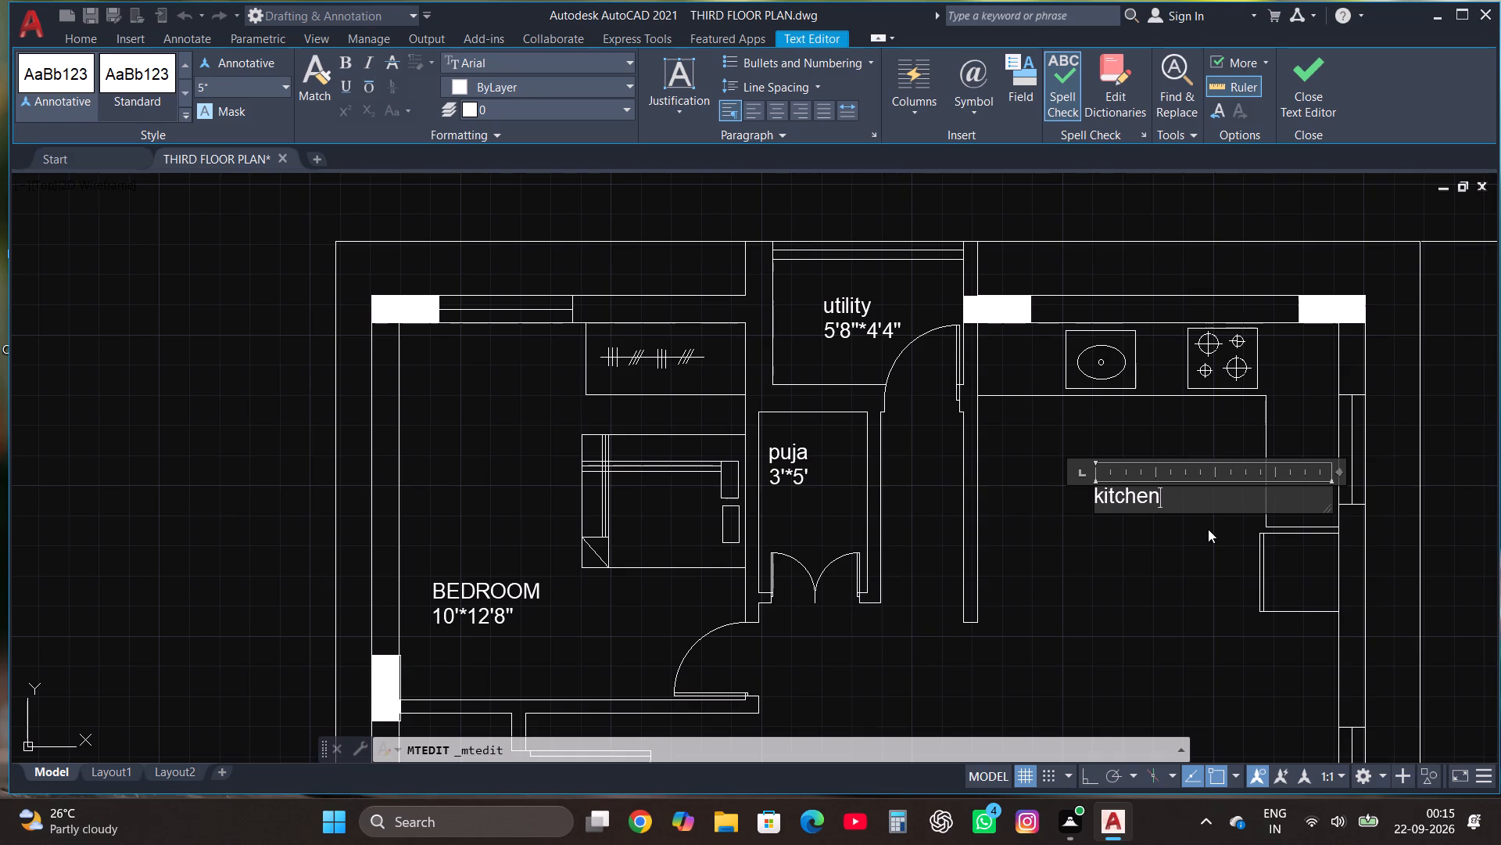
key(Return)
text(10')
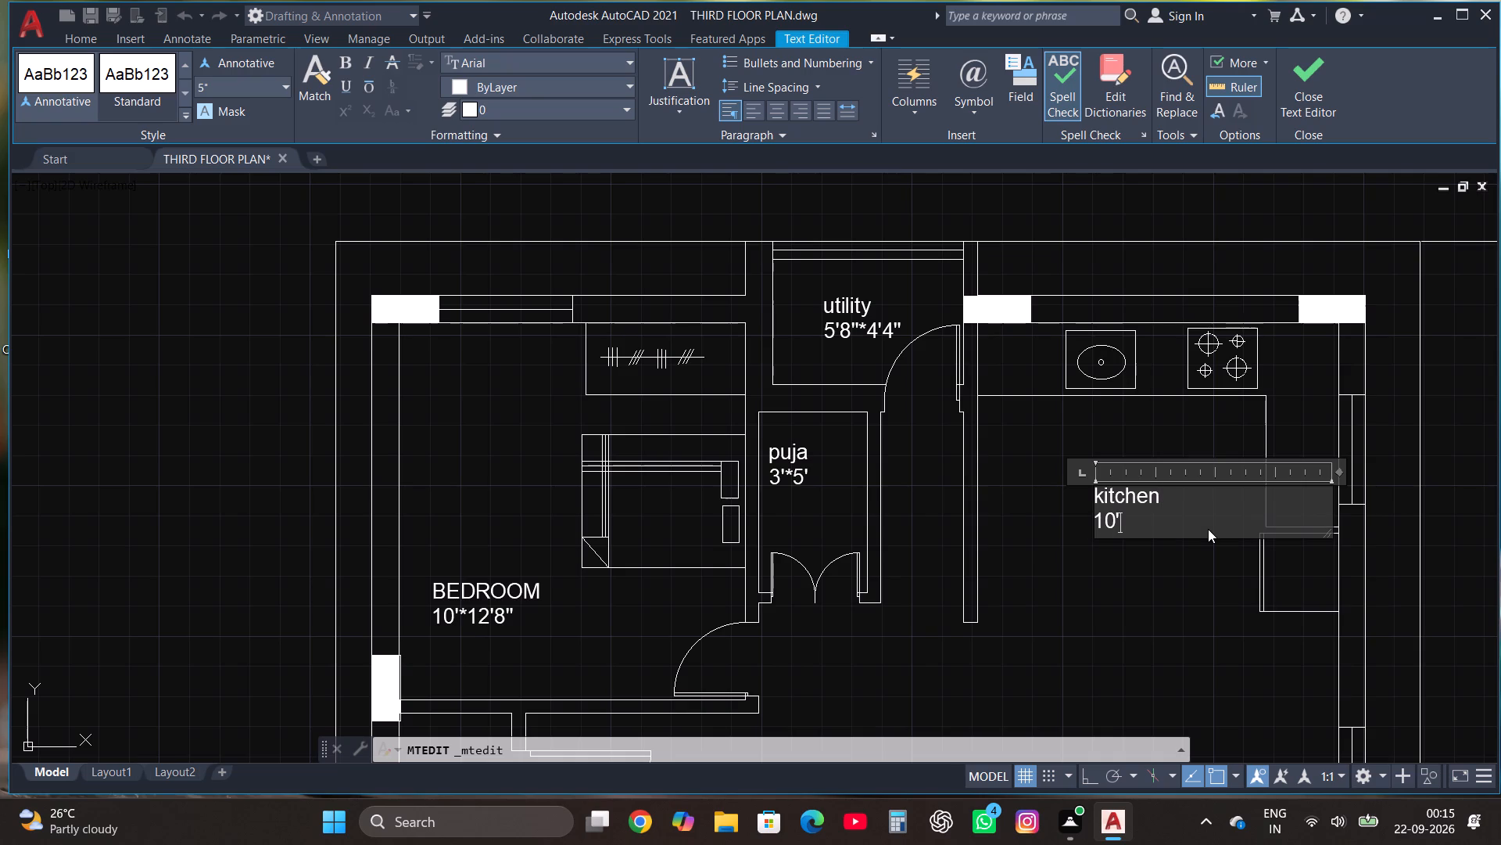
text(*9'8")
click(1307, 73)
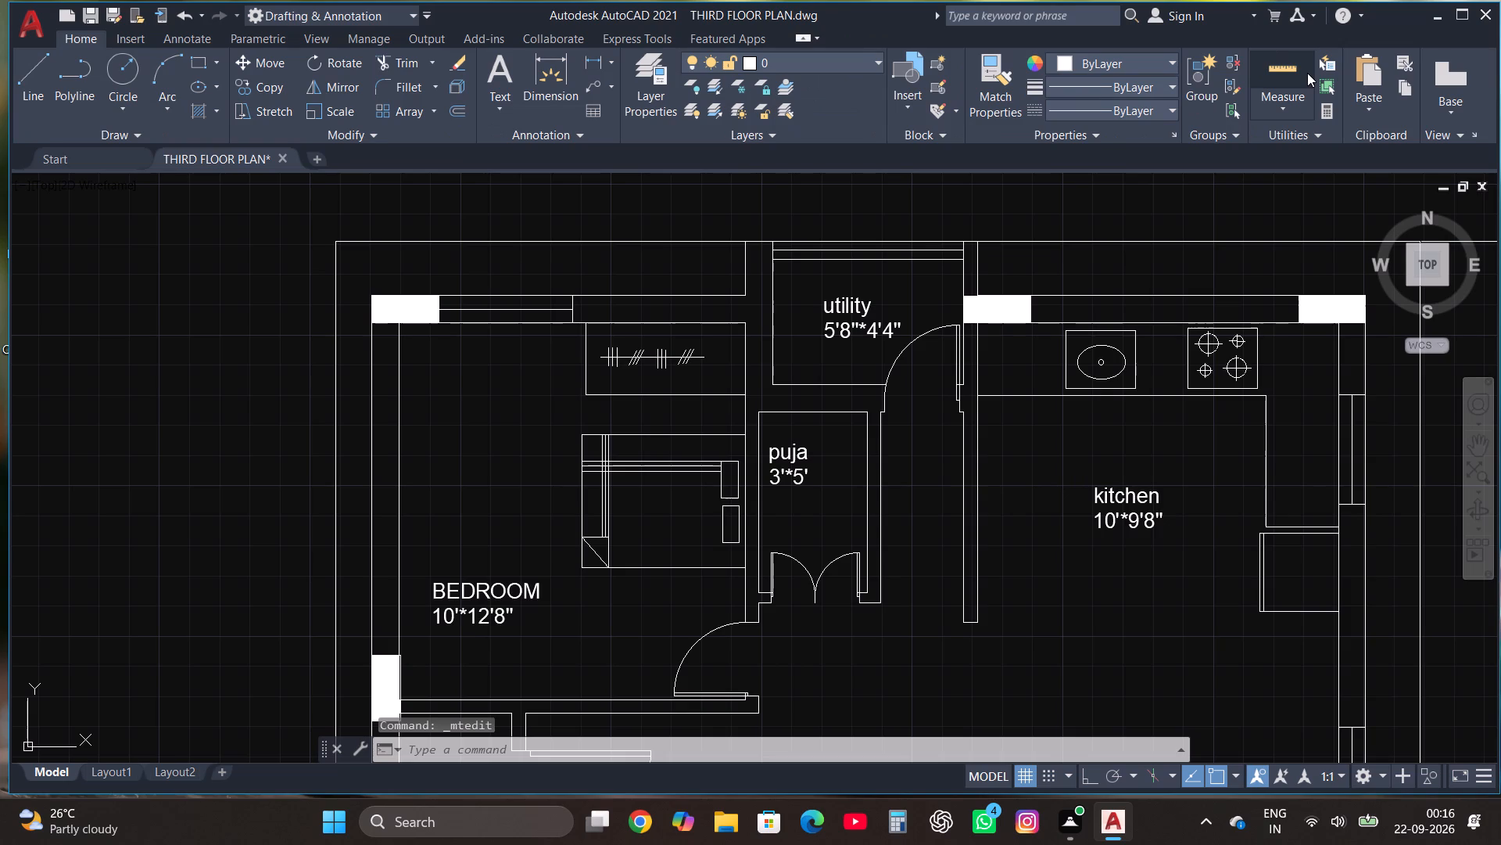
Change the BEDROOM label just south of the dining table to "dining" with 10'*9'8" on the second line.
scroll(982, 290, down, 2)
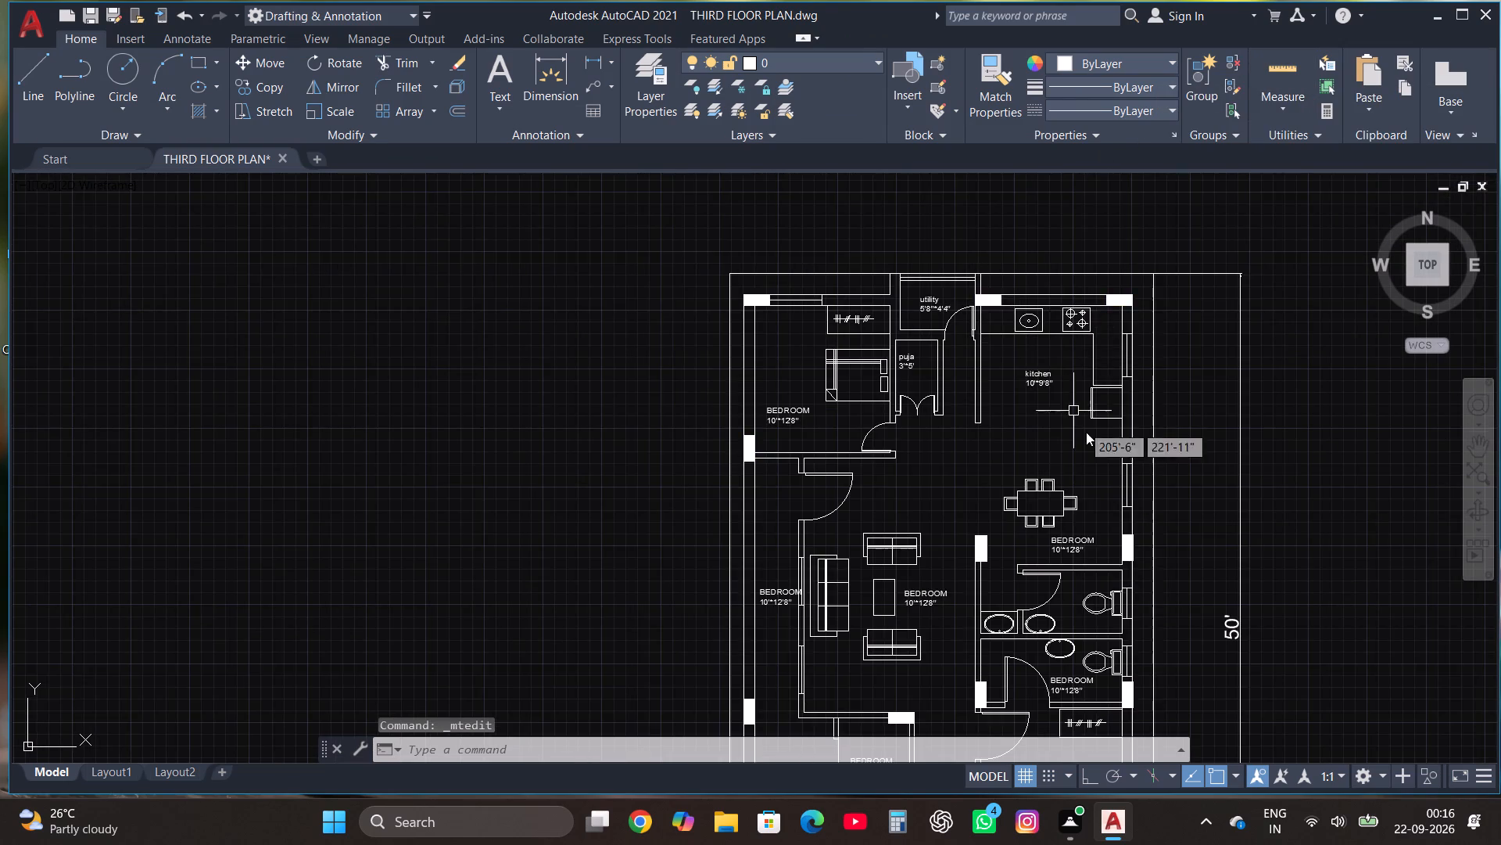
scroll(1100, 571, up, 2)
click(1049, 514)
right_click(1048, 514)
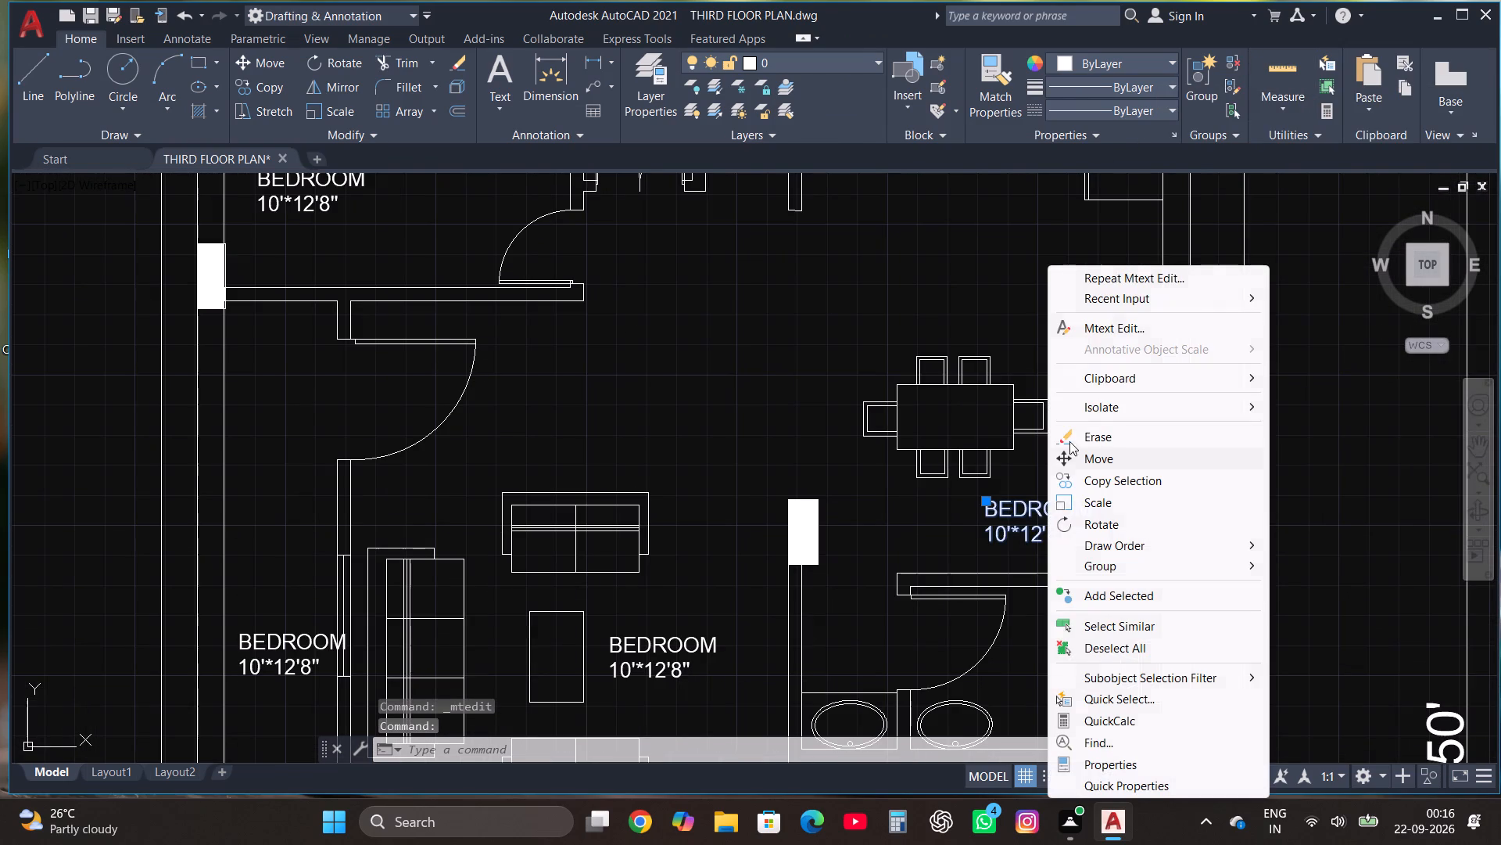
click(1113, 325)
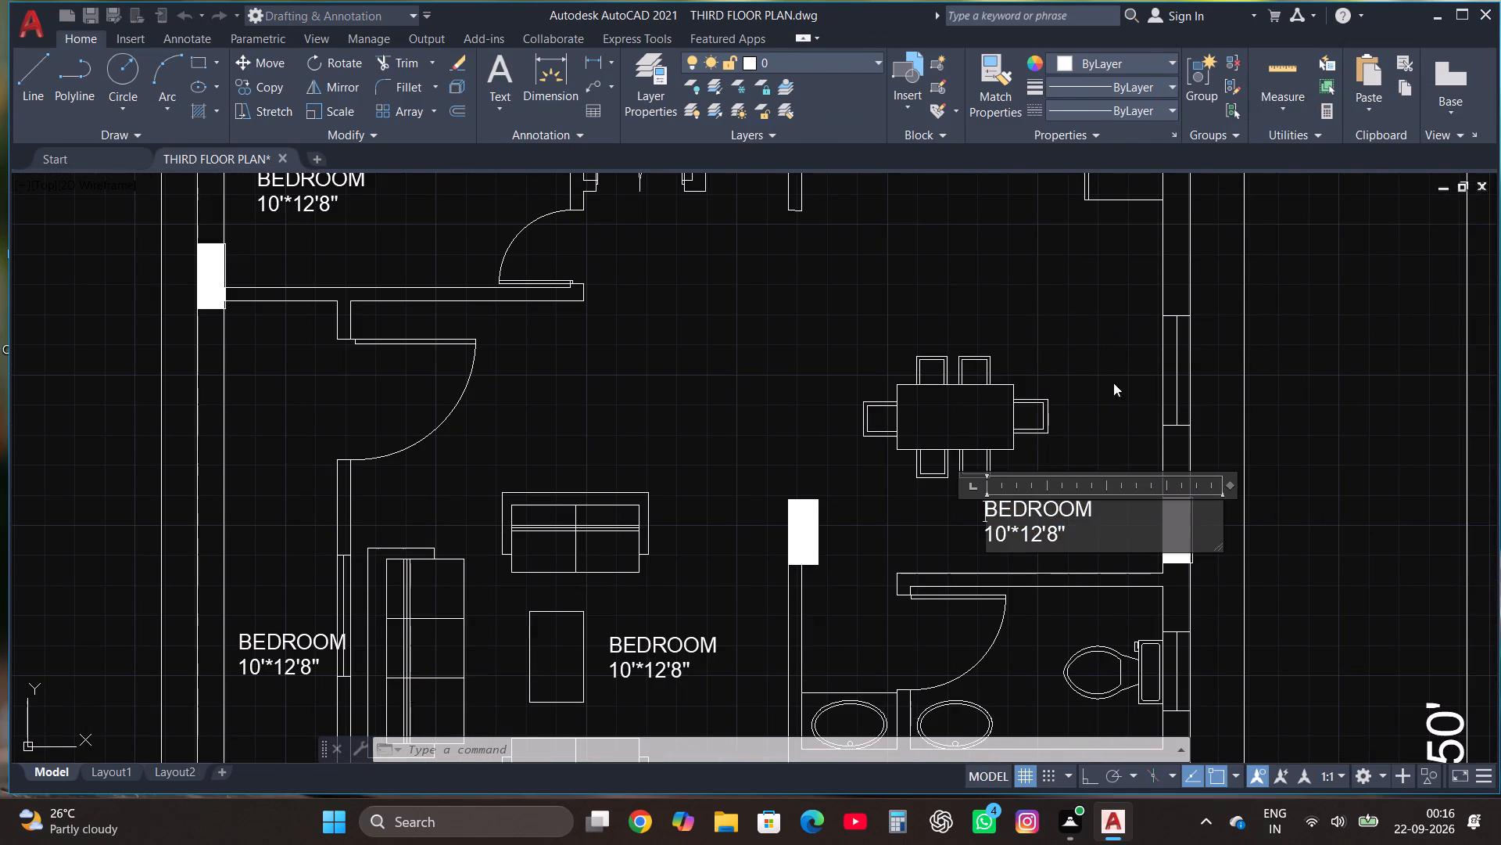
click(1091, 530)
key(BackSpace)
key(BackSpace)
key(BackSpace)
key(BackSpace)
key(BackSpace)
key(BackSpace)
key(BackSpace)
key(BackSpace)
key(BackSpace)
key(BackSpace)
key(BackSpace)
key(BackSpace)
key(BackSpace)
key(BackSpace)
key(BackSpace)
key(BackSpace)
key(BackSpace)
key(BackSpace)
key(BackSpace)
key(BackSpace)
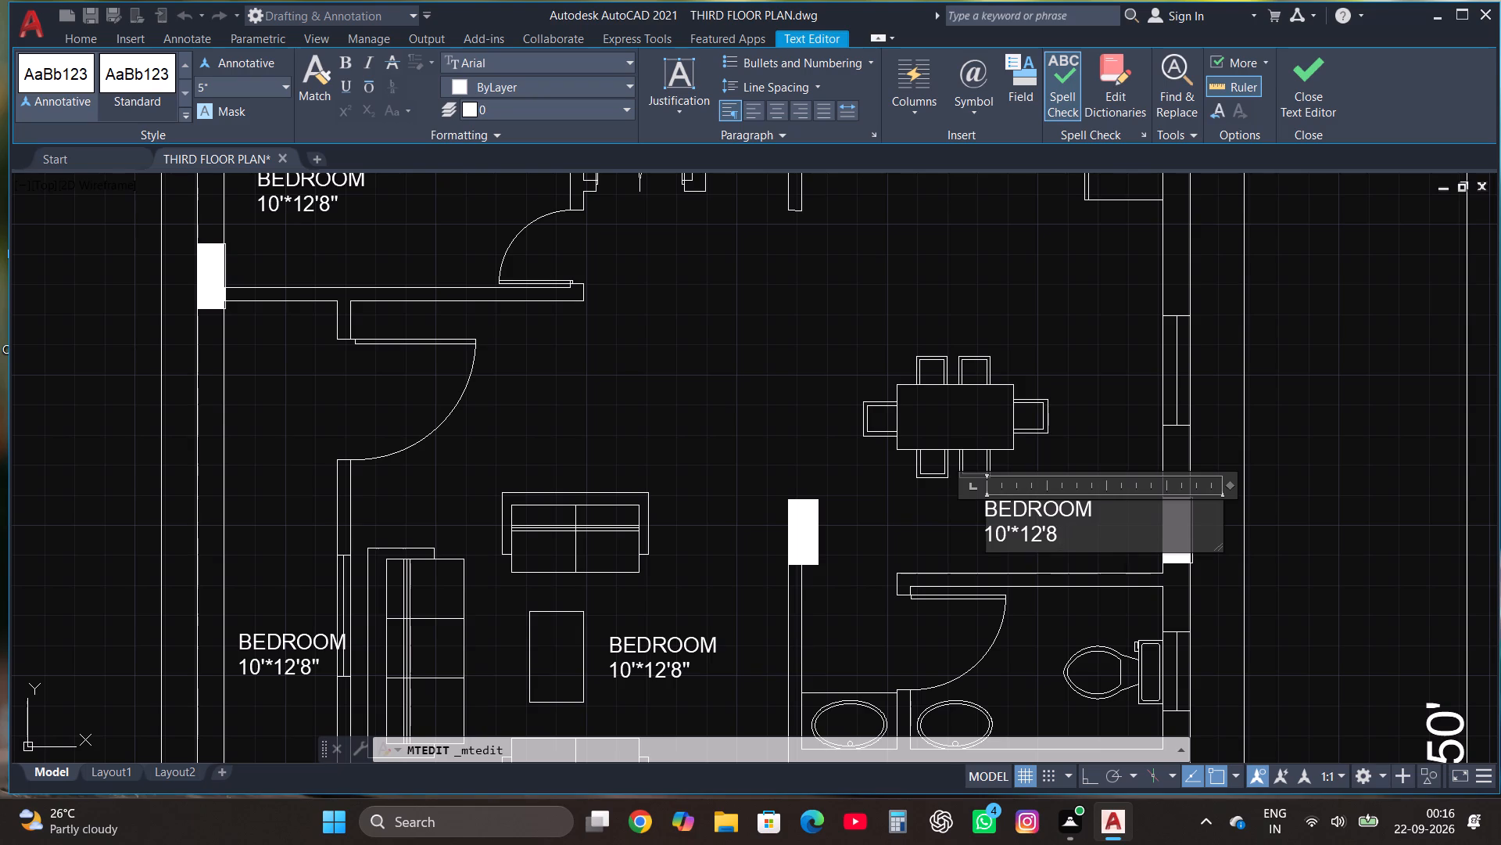
text(dining)
key(Return)
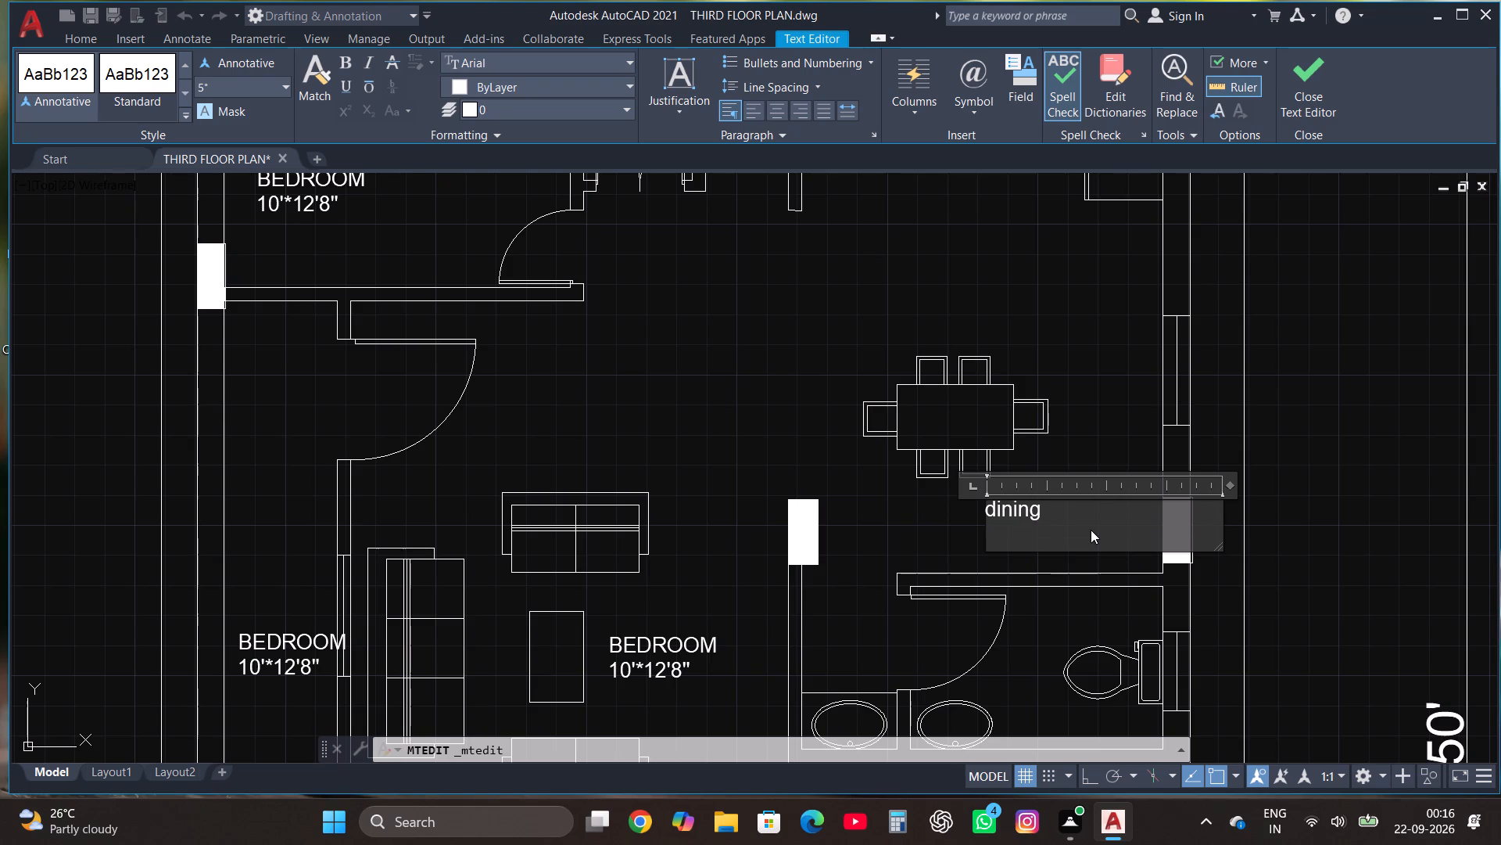
text(10')
key(asterisk)
text(9'8")
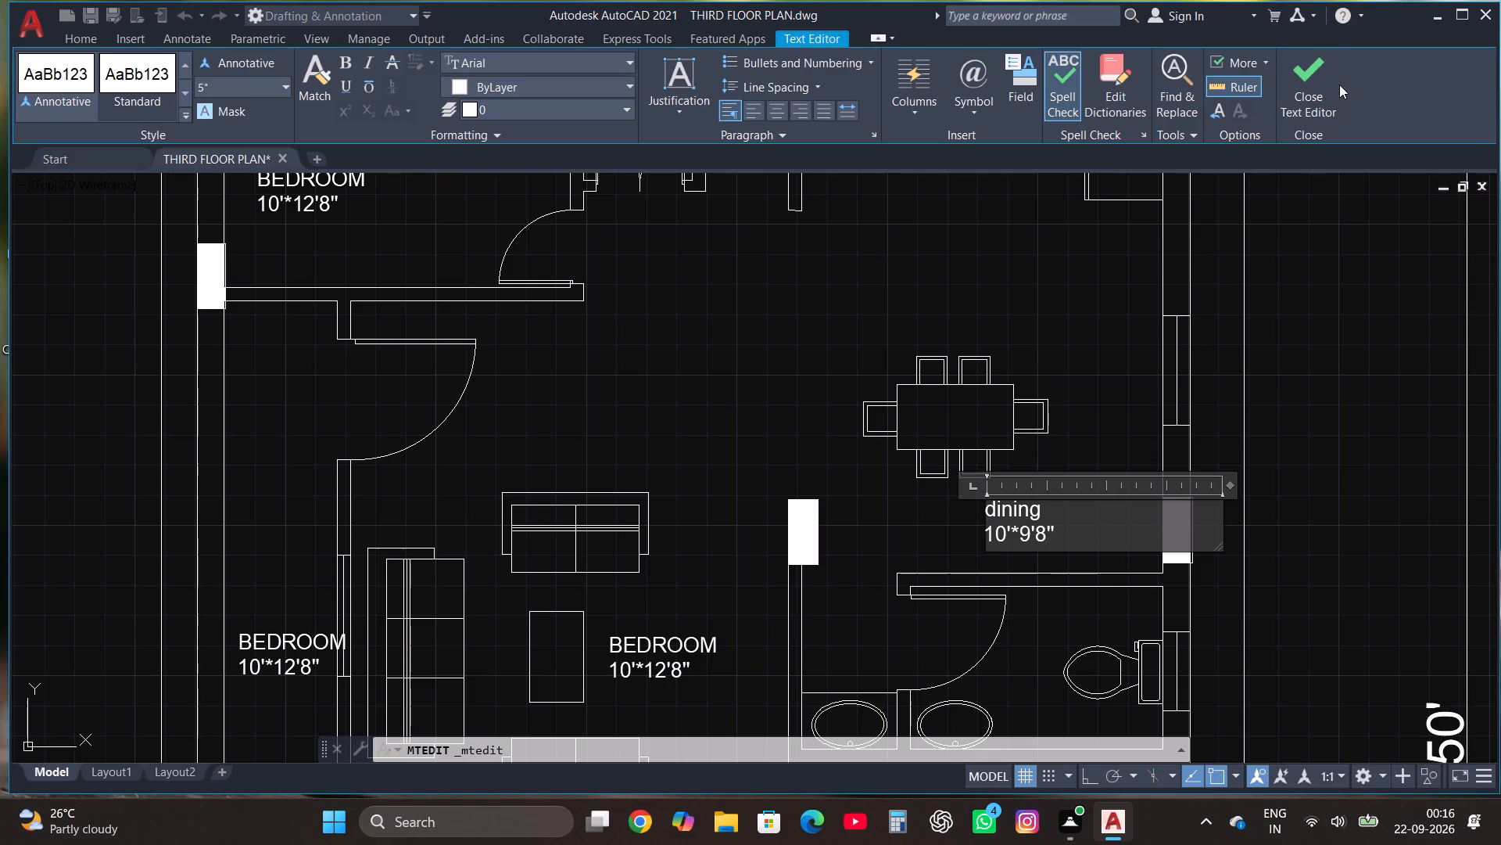
click(1339, 84)
click(1310, 86)
Move the dining label onto the dining table.
click(1016, 516)
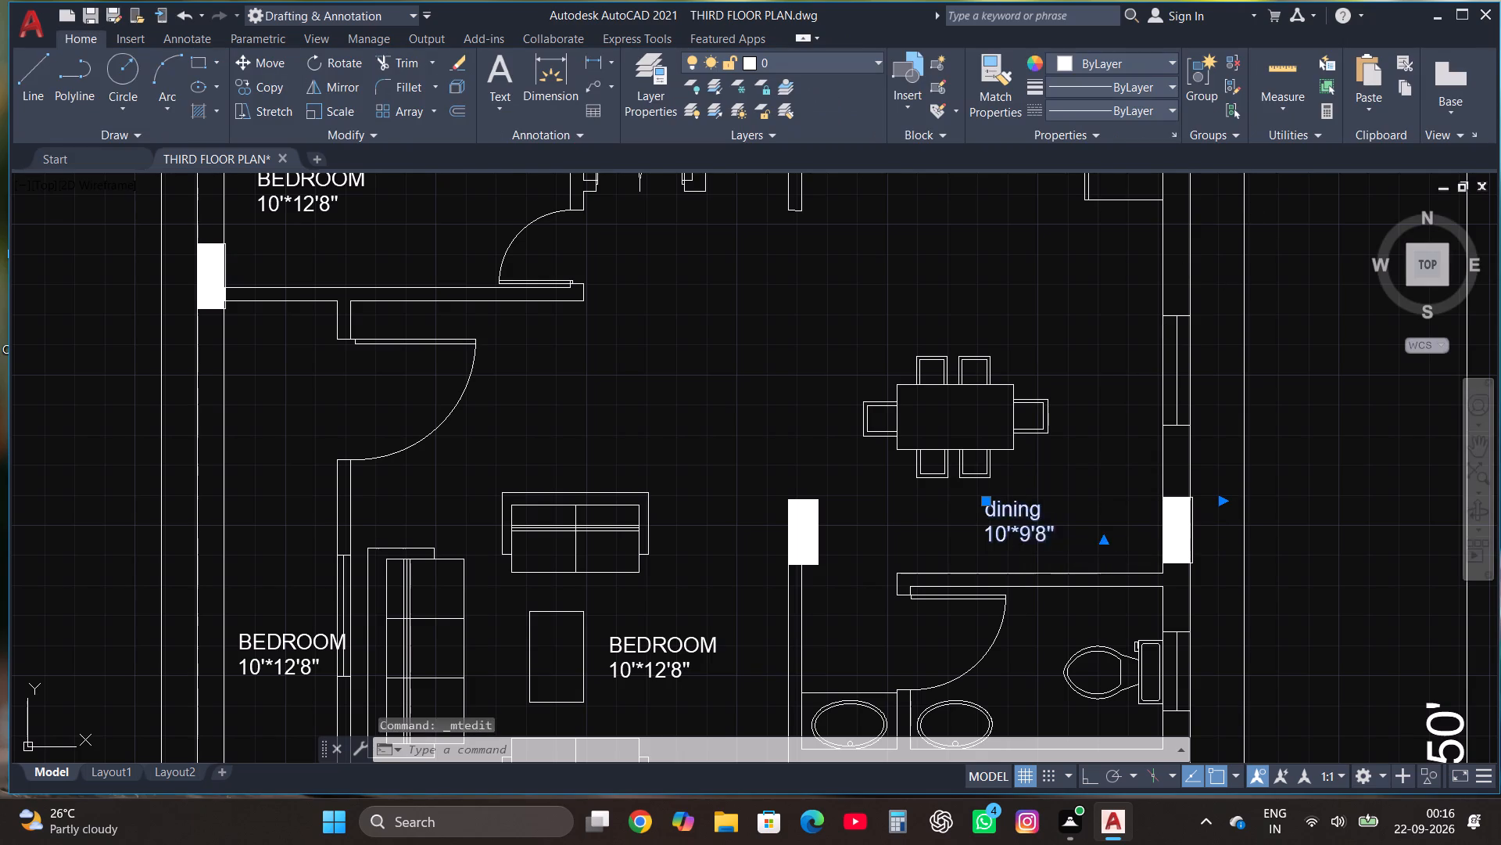
click(273, 67)
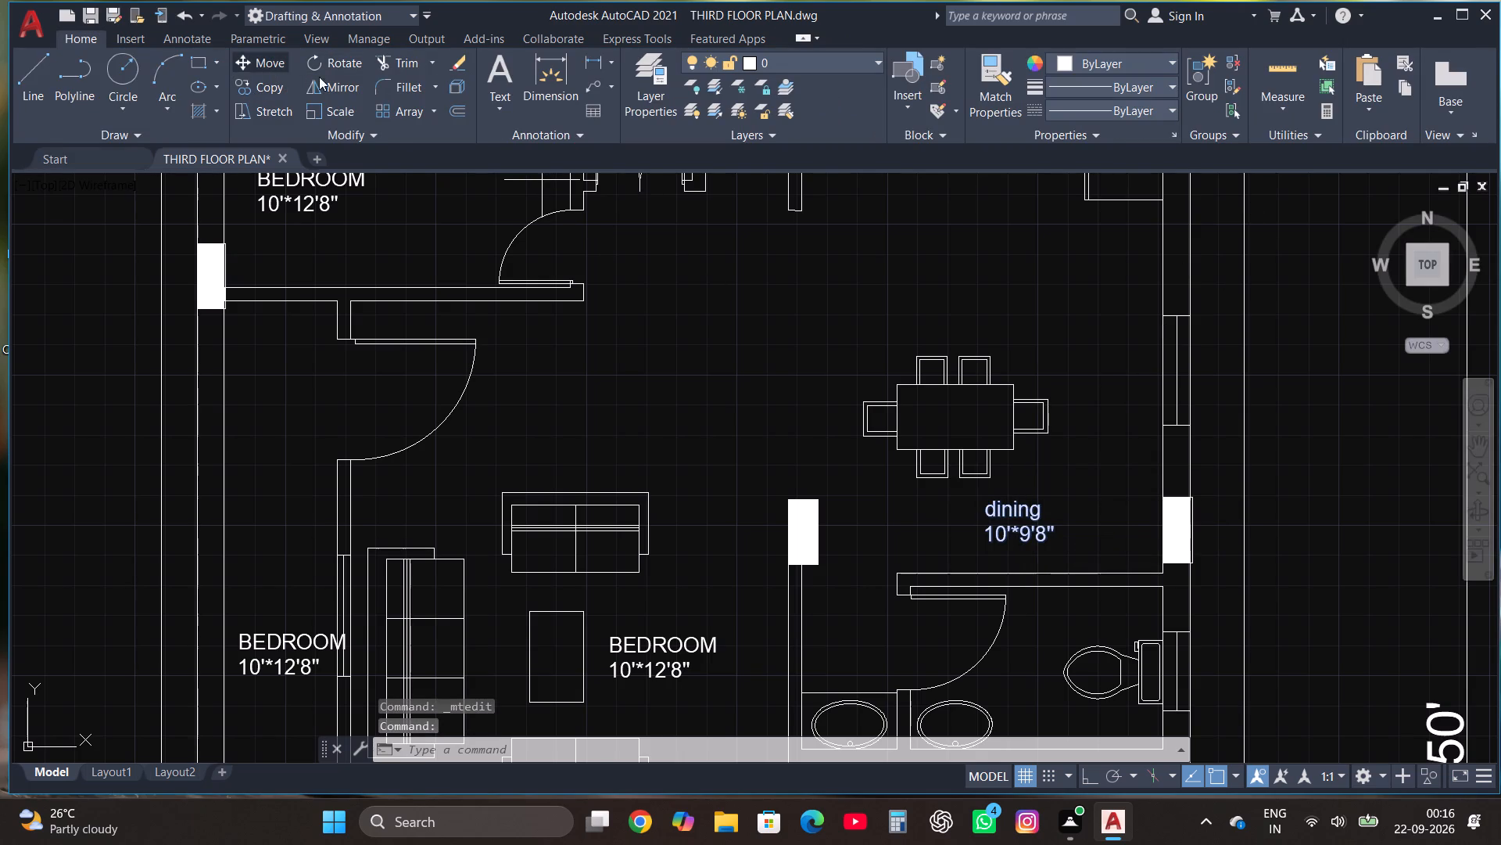
click(1022, 516)
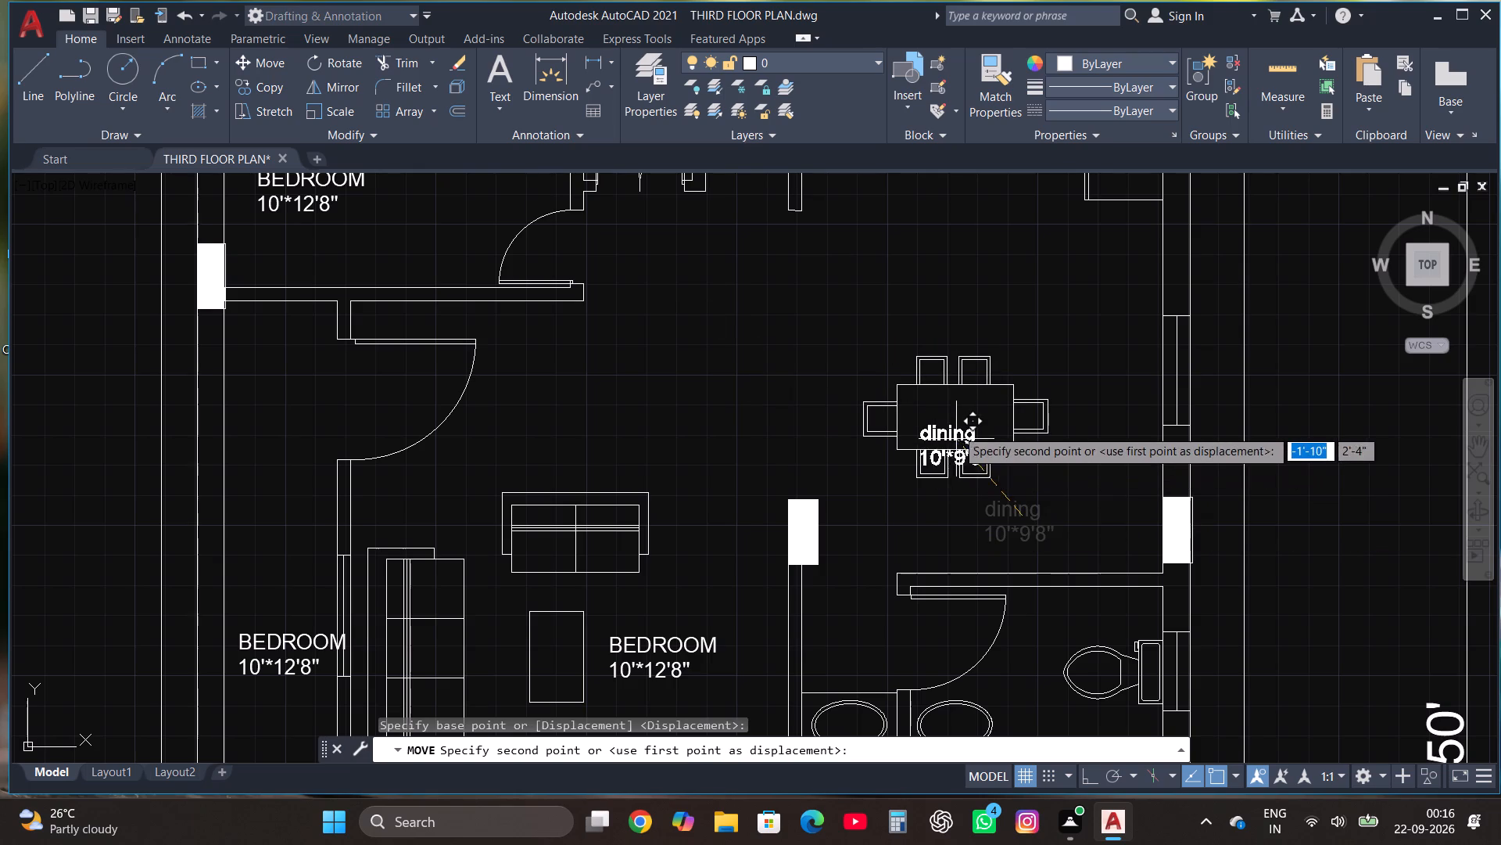
click(962, 410)
Replace the BEDROOM label and its dimensions in the narrow strip west of the sofas with the single word "passage".
scroll(961, 369, down, 2)
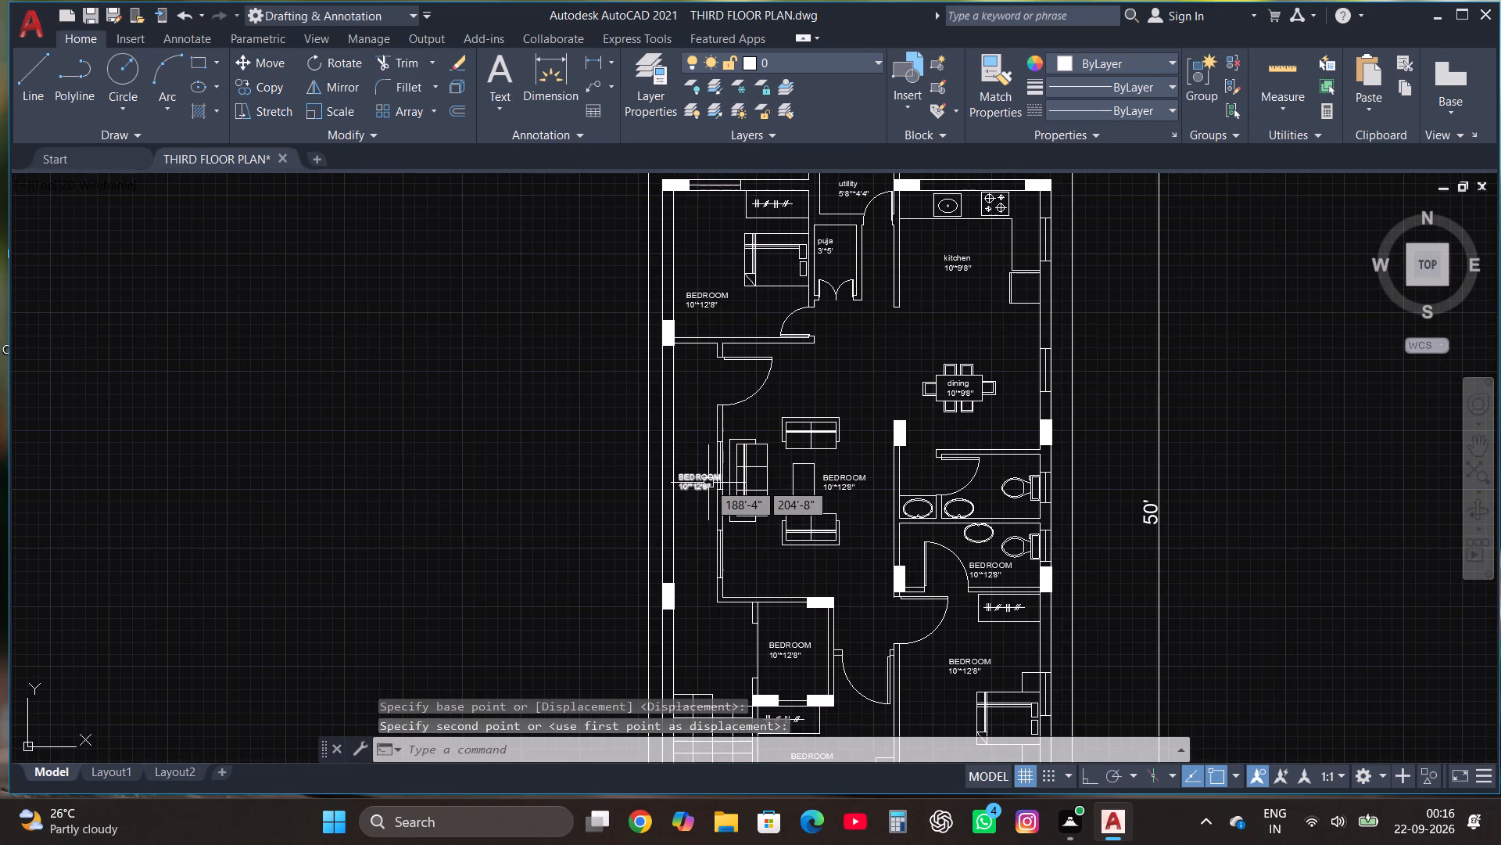
scroll(708, 483, up, 1)
click(687, 472)
right_click(686, 472)
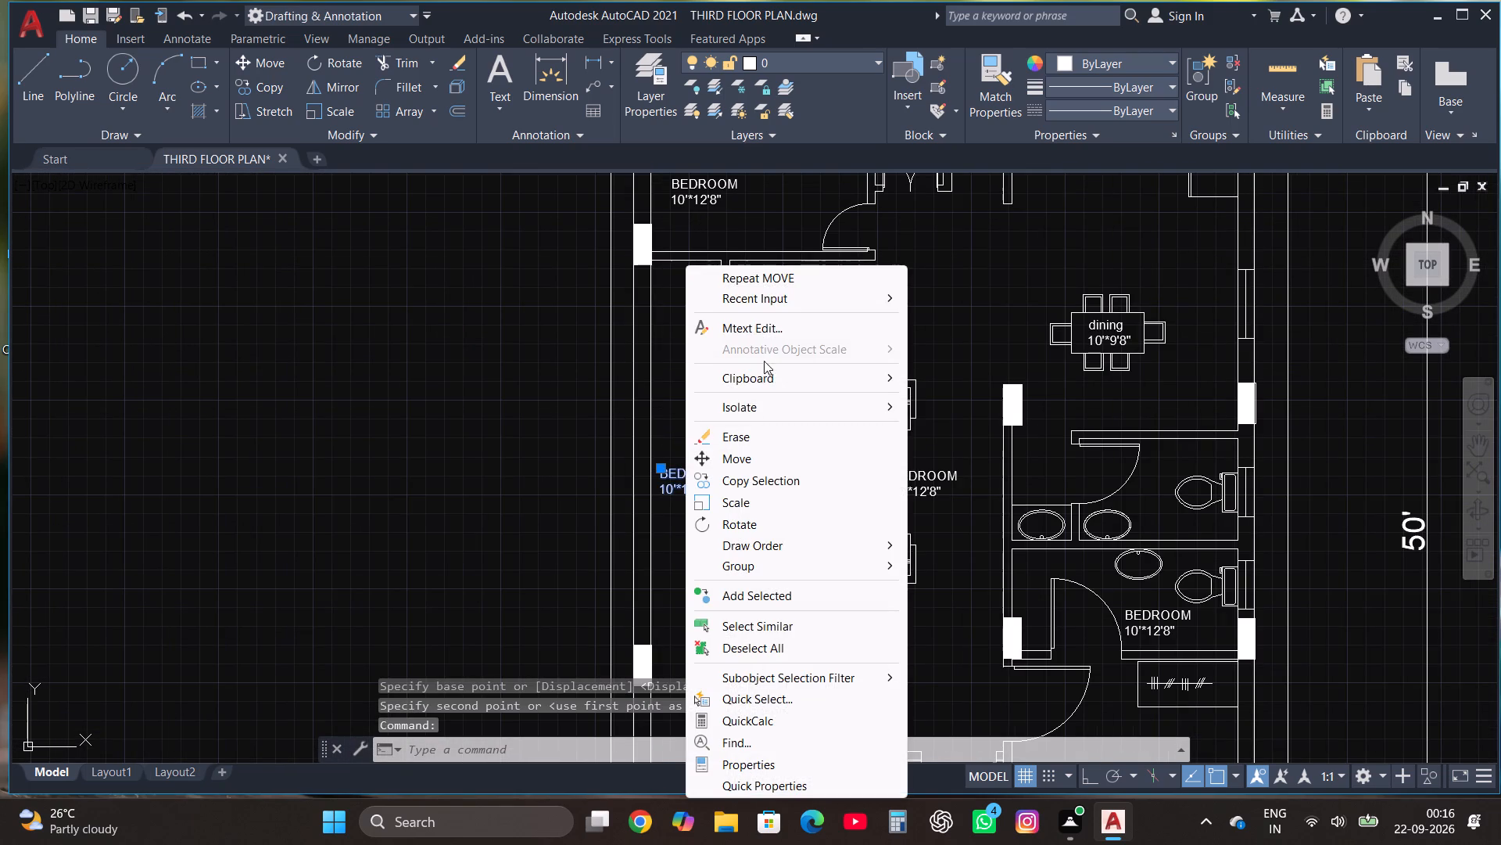
click(766, 330)
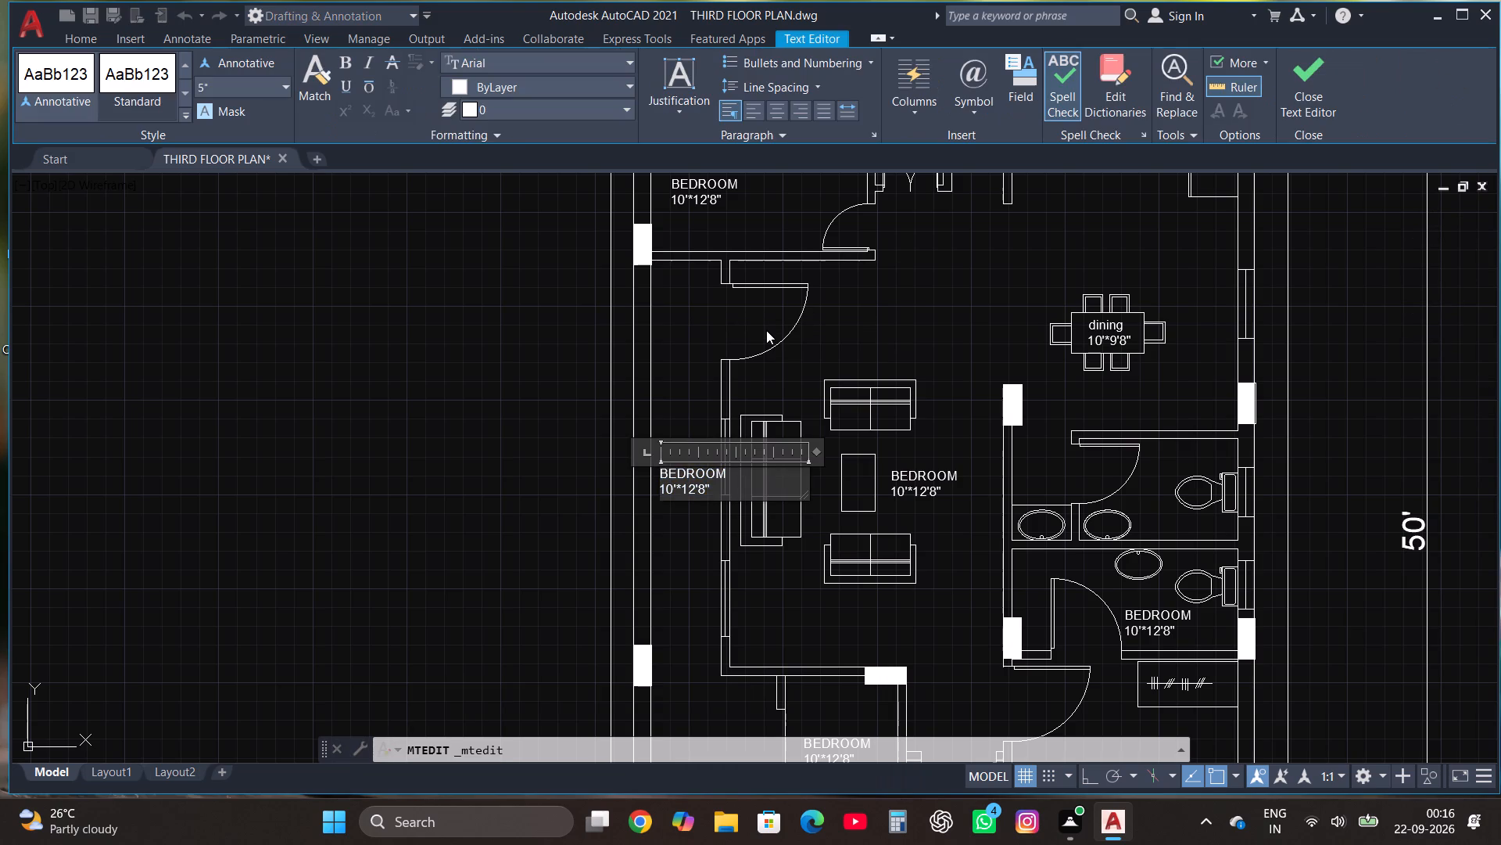
click(735, 487)
key(BackSpace)
key(BackSpace)
key(BackSpace)
key(BackSpace)
key(BackSpace)
key(BackSpace)
key(BackSpace)
key(BackSpace)
key(BackSpace)
key(BackSpace)
key(BackSpace)
key(BackSpace)
key(BackSpace)
key(BackSpace)
key(BackSpace)
key(BackSpace)
key(BackSpace)
key(BackSpace)
key(BackSpace)
key(BackSpace)
text(passa)
text(ge)
click(1320, 67)
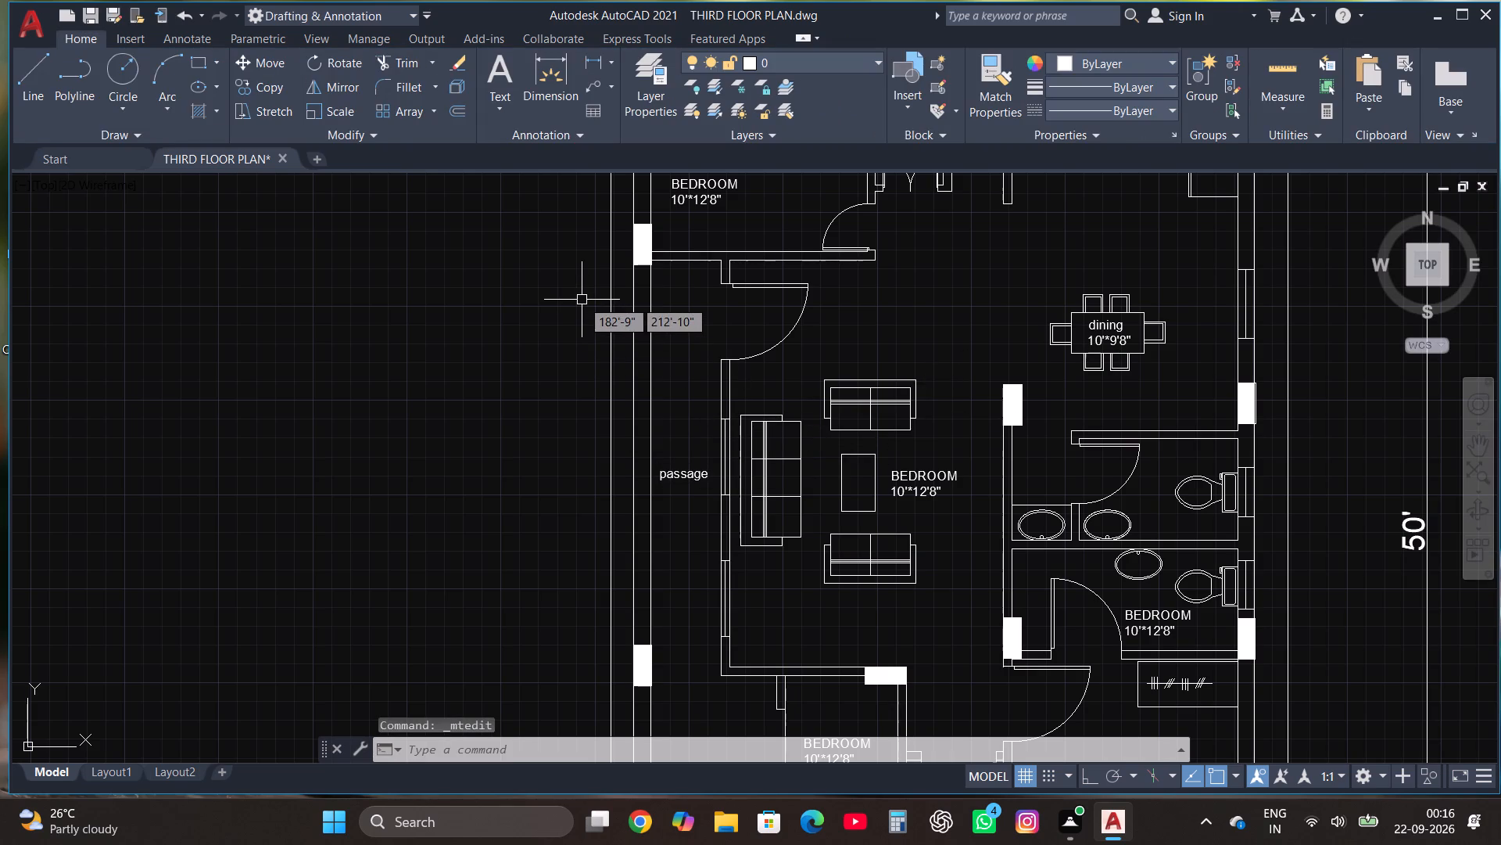
Change the BEDROOM label beside the coffee table to "living" with 12'8"*18' on the second line.
click(937, 477)
right_click(936, 477)
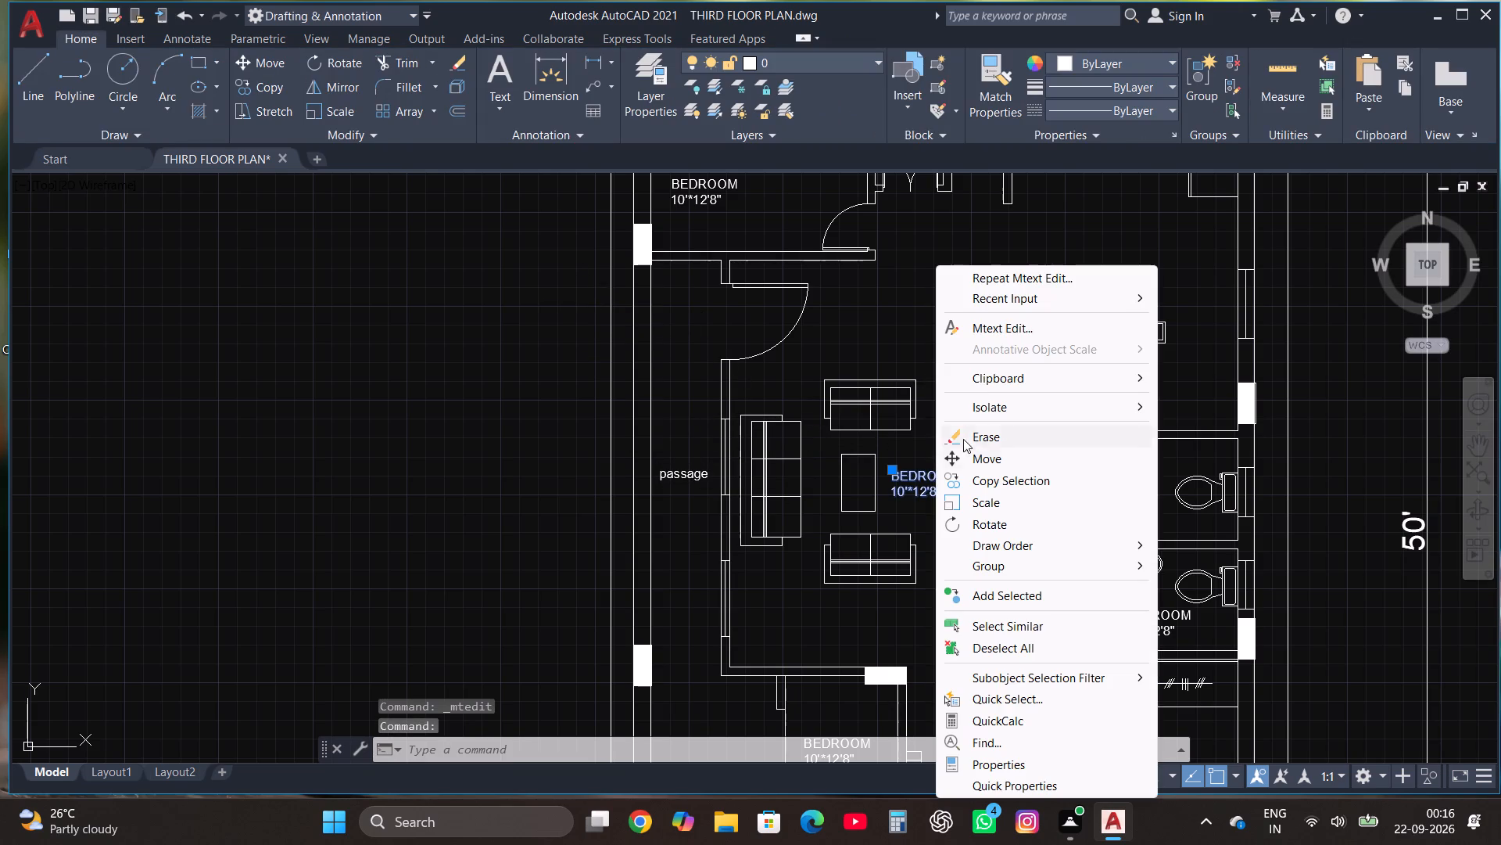
click(996, 316)
click(1006, 329)
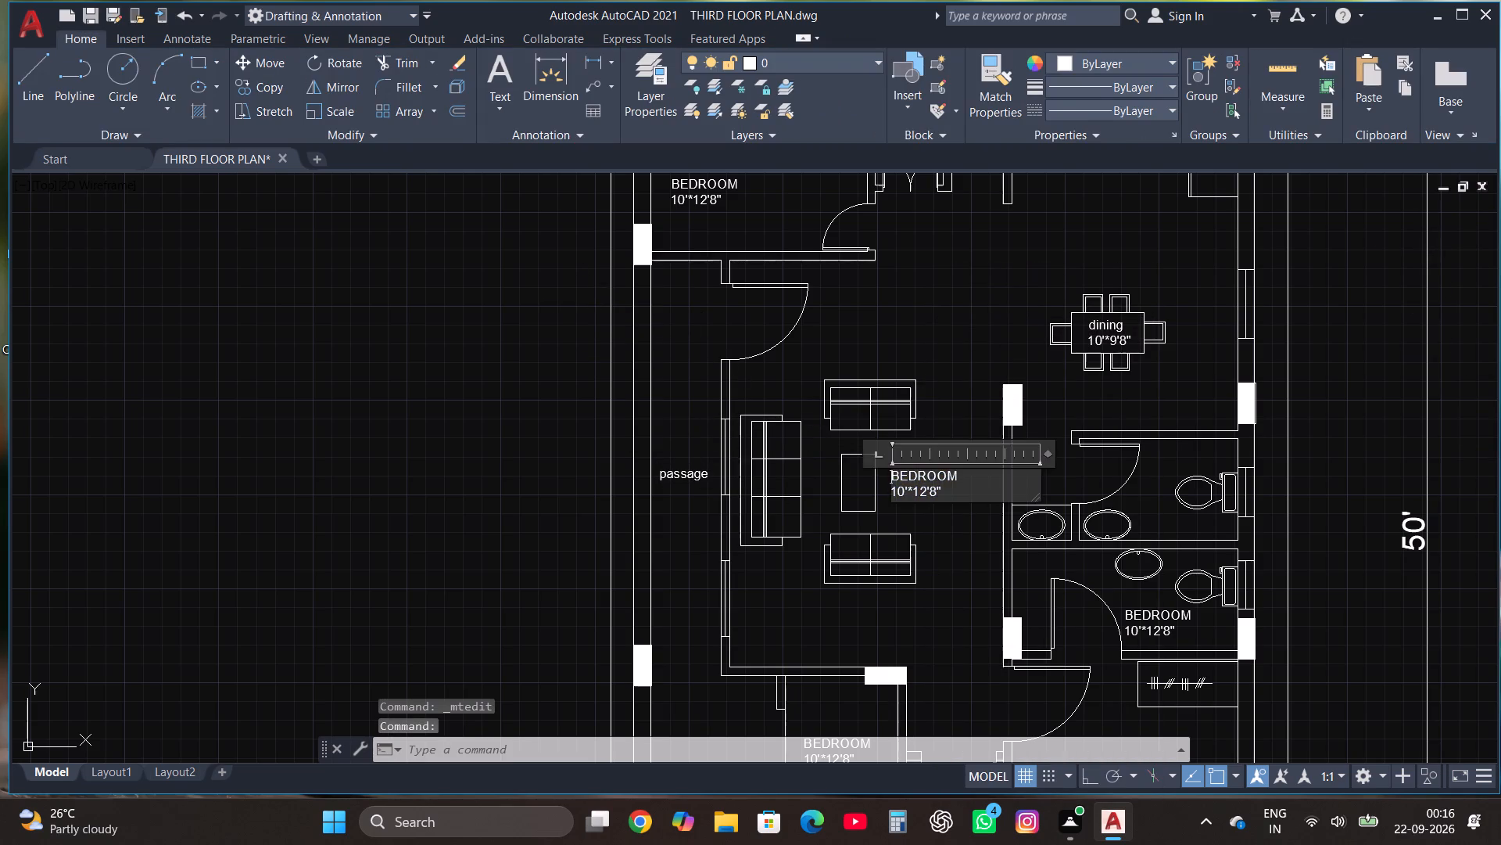
click(985, 506)
click(923, 469)
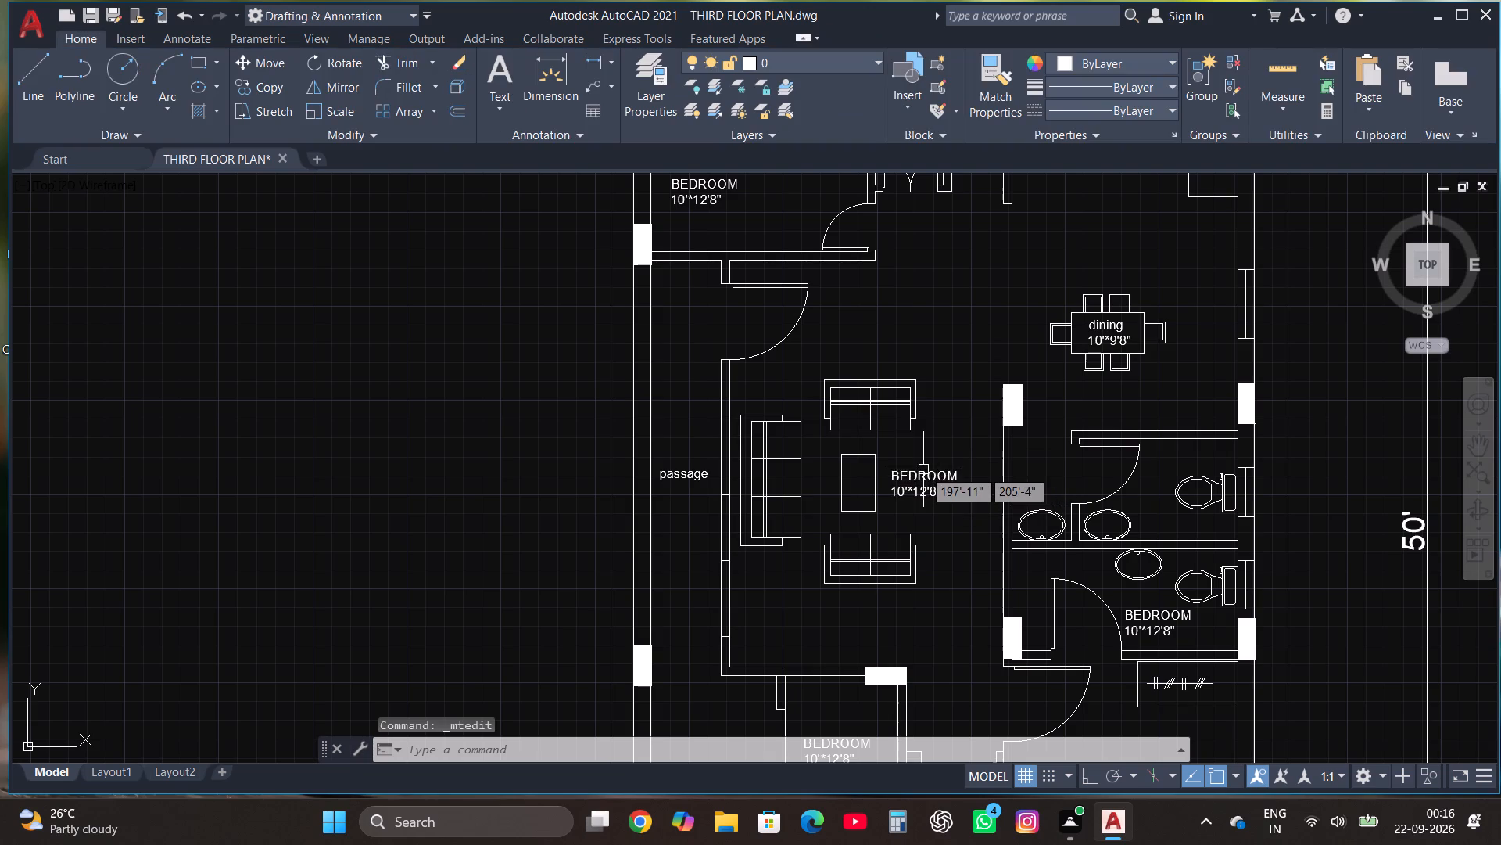
right_click(923, 473)
click(973, 327)
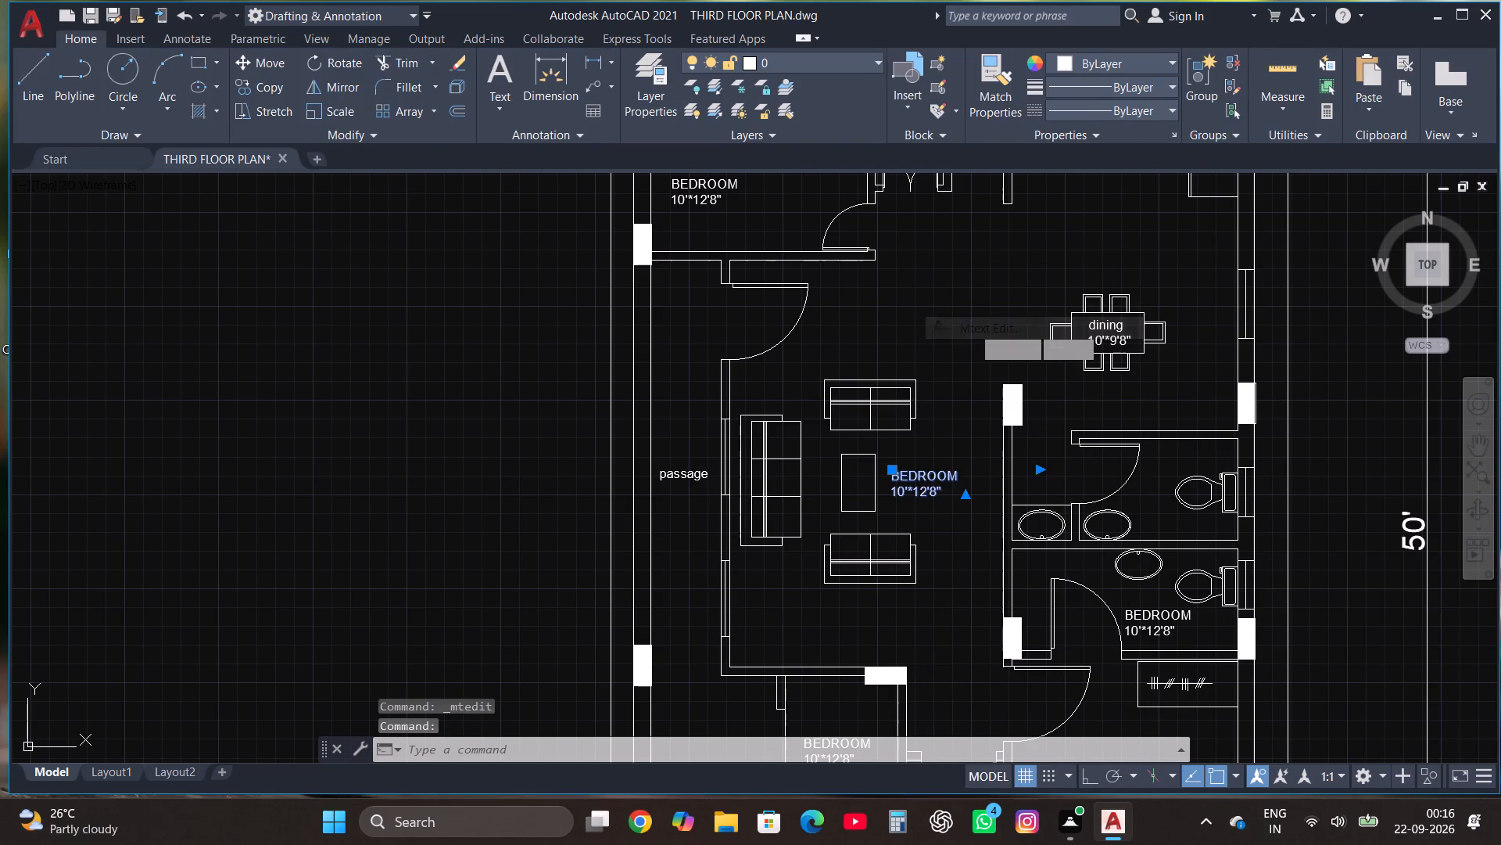
click(975, 494)
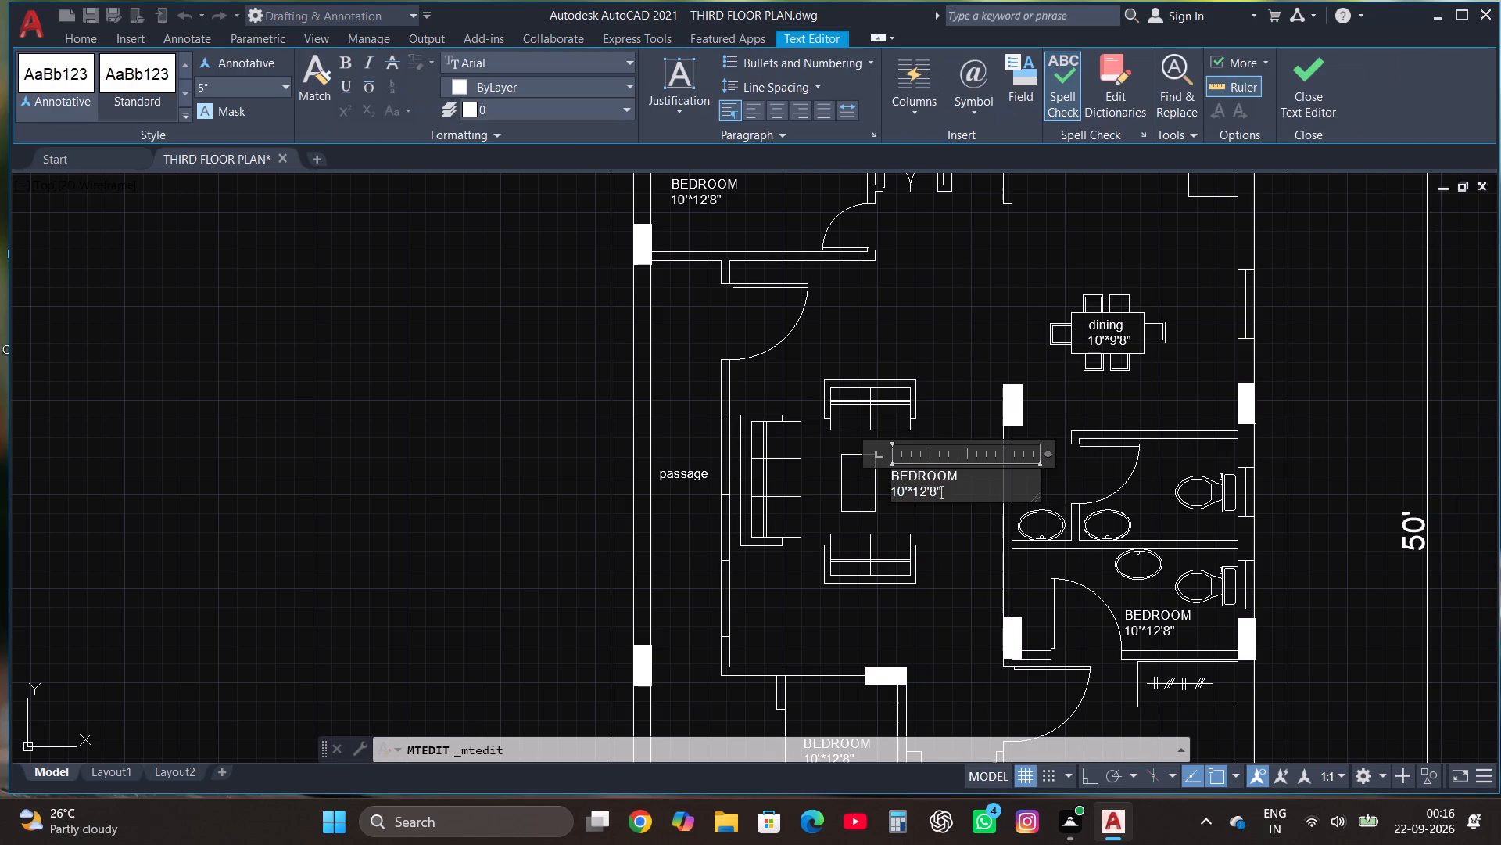
key(BackSpace)
key(BackSpace)
key(BackSpace)
key(BackSpace)
key(BackSpace)
key(BackSpace)
key(BackSpace)
key(BackSpace)
key(BackSpace)
key(BackSpace)
key(BackSpace)
key(BackSpace)
key(BackSpace)
key(BackSpace)
key(BackSpace)
key(BackSpace)
key(BackSpace)
key(BackSpace)
key(BackSpace)
key(BackSpace)
text(living)
key(Return)
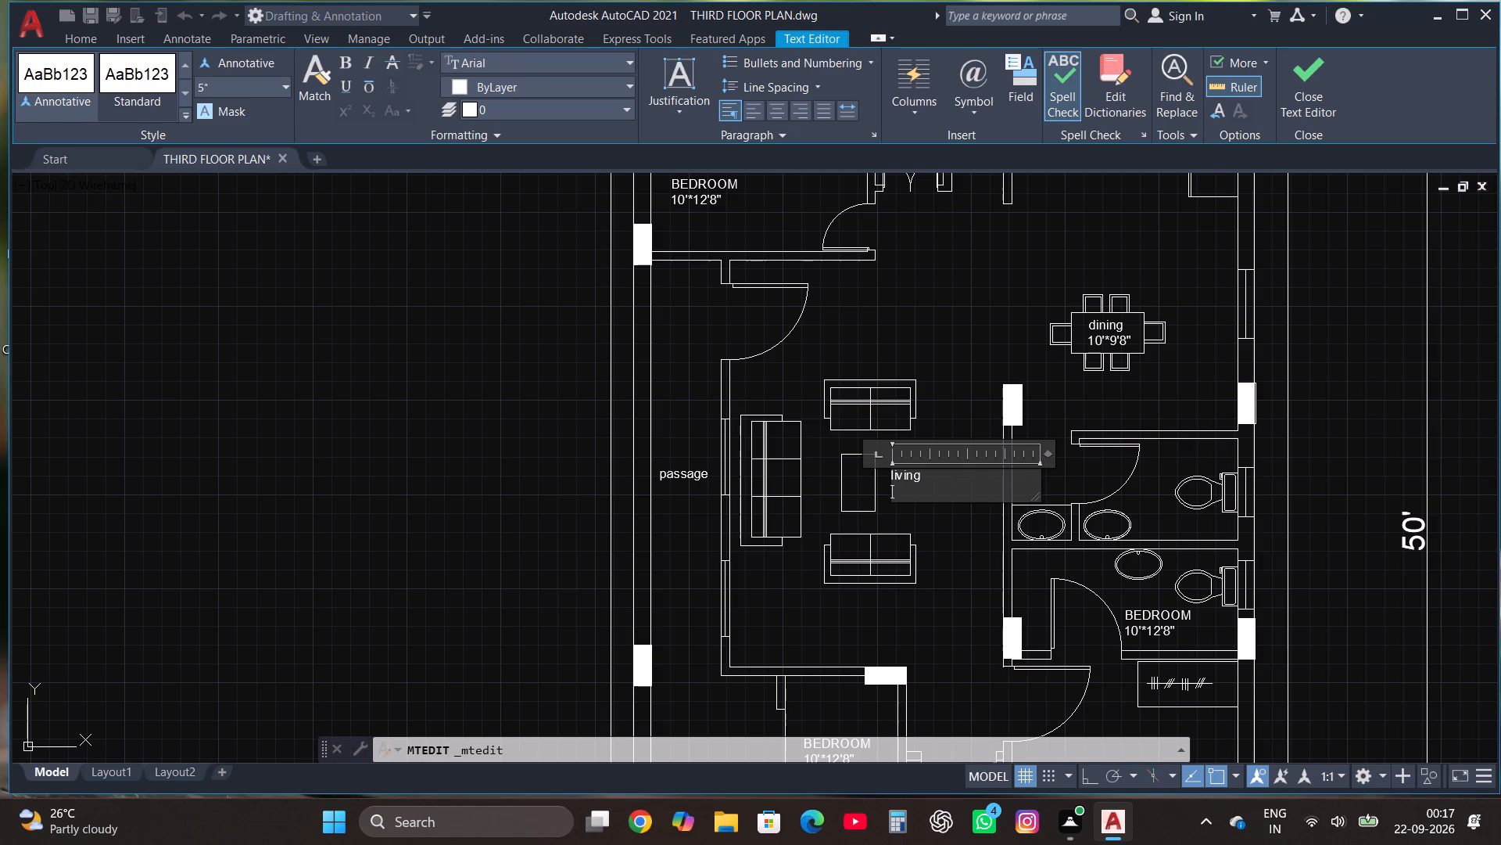
text(12'8")
text(*18')
click(1315, 71)
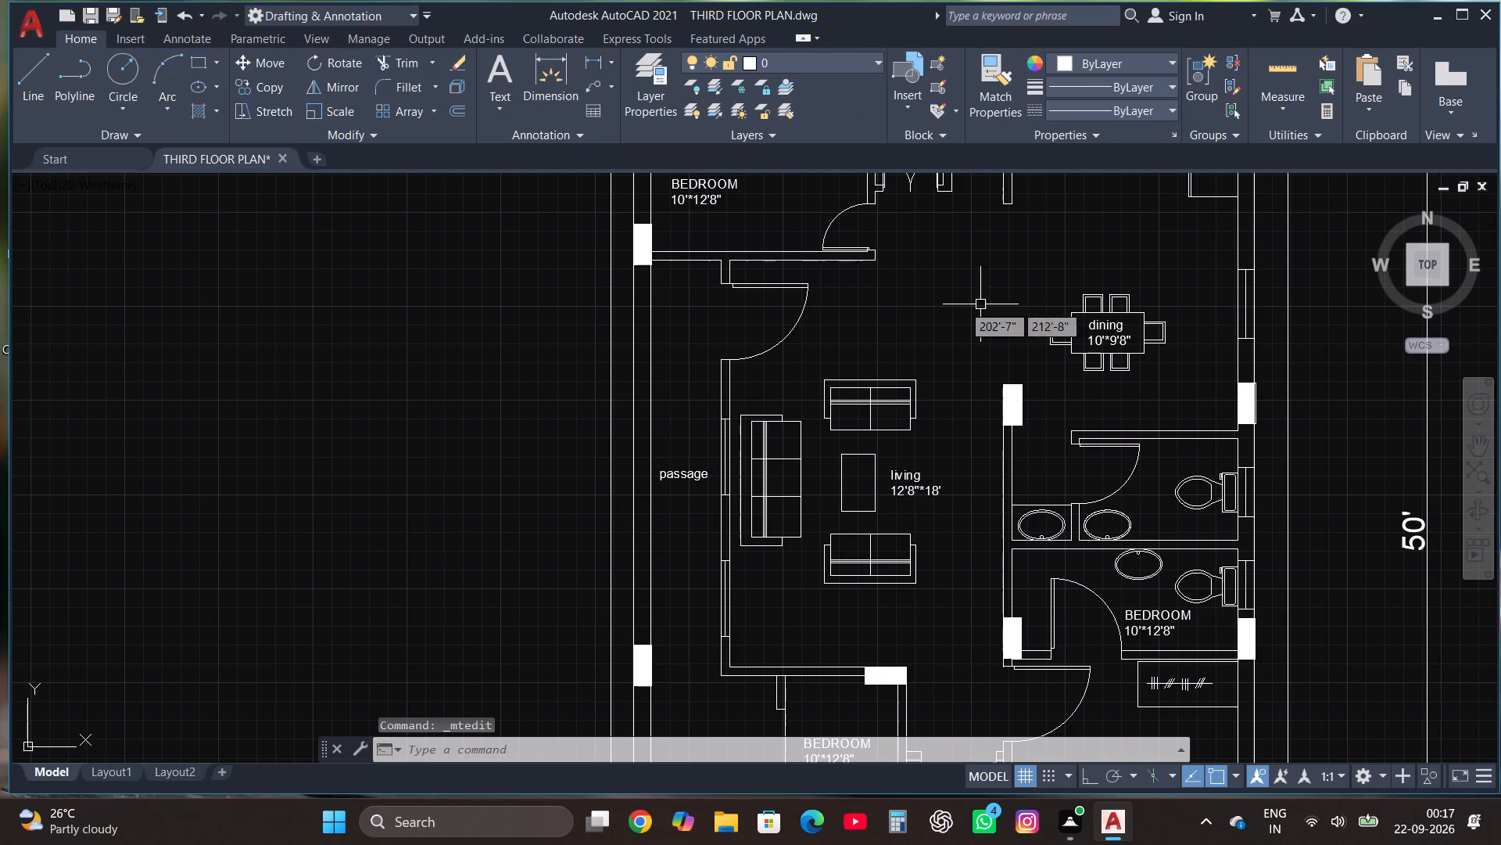
Change the BEDROOM label in the southern bathroom to "toilet" with 10'*4'8" on the second line.
scroll(825, 275, down, 2)
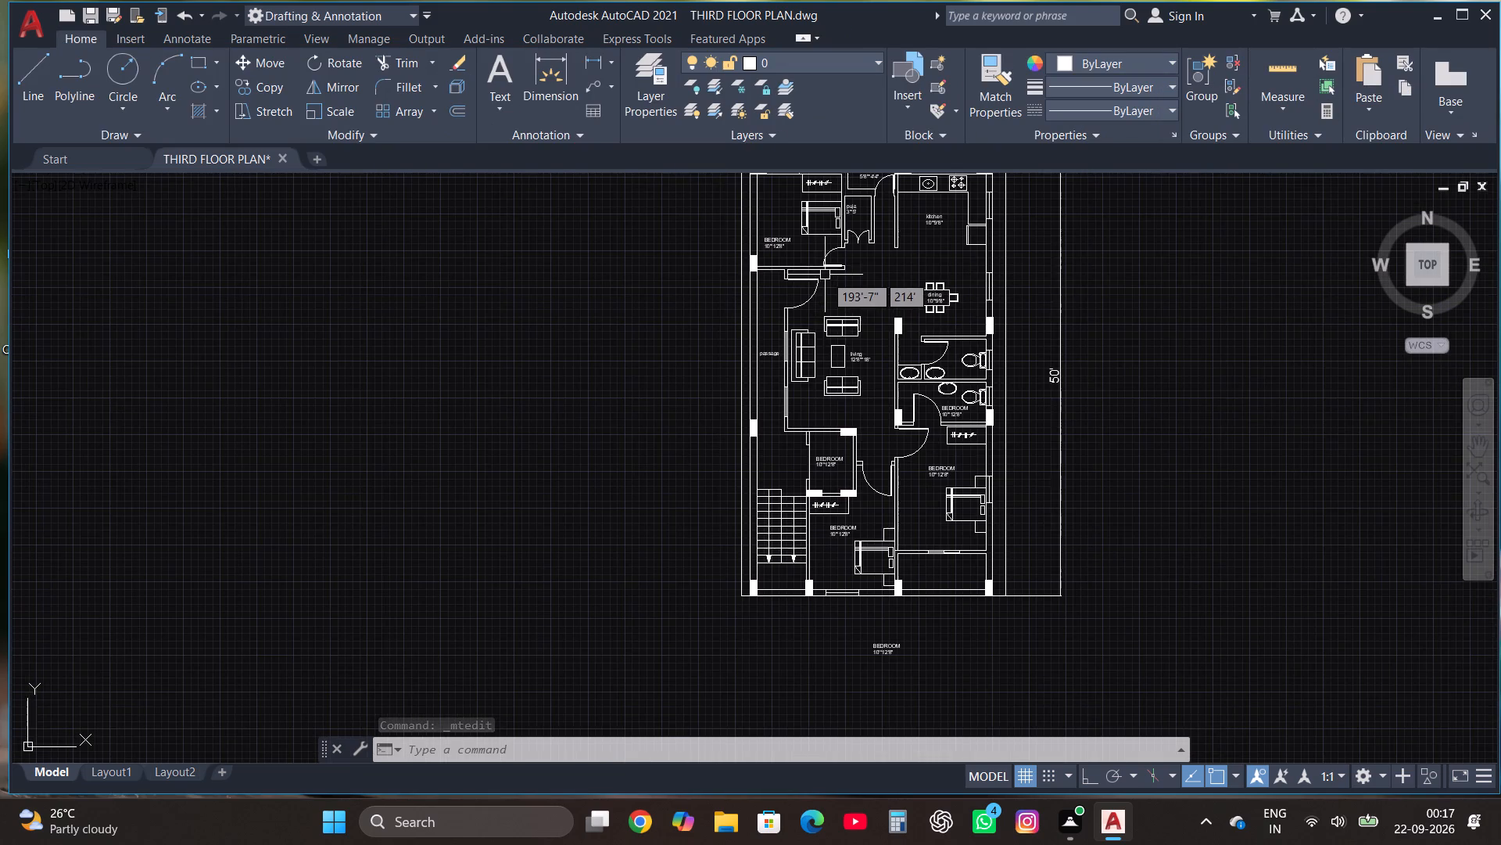
scroll(967, 396, up, 2)
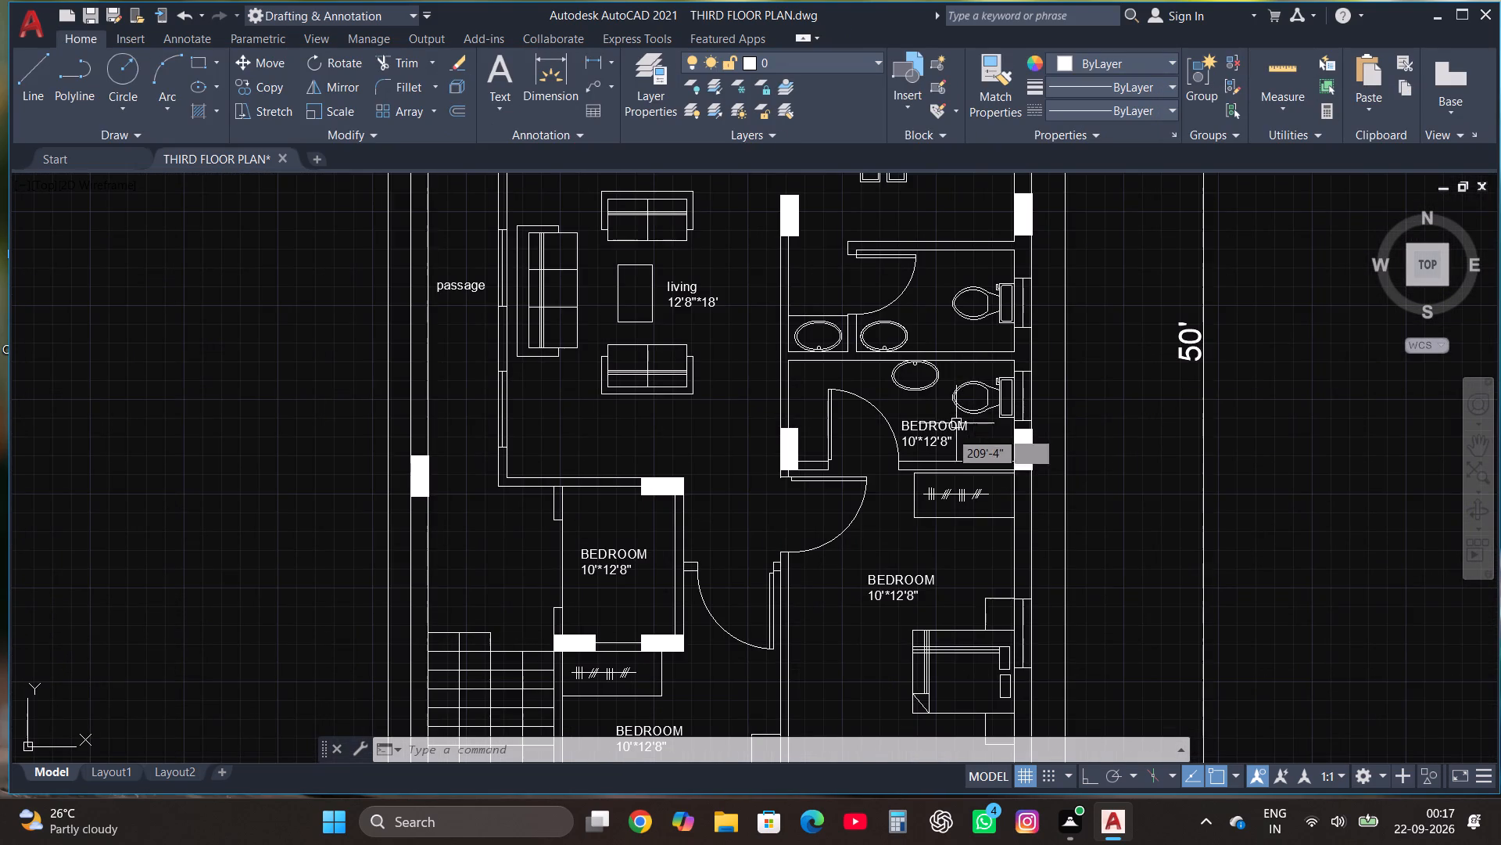
click(943, 436)
right_click(940, 436)
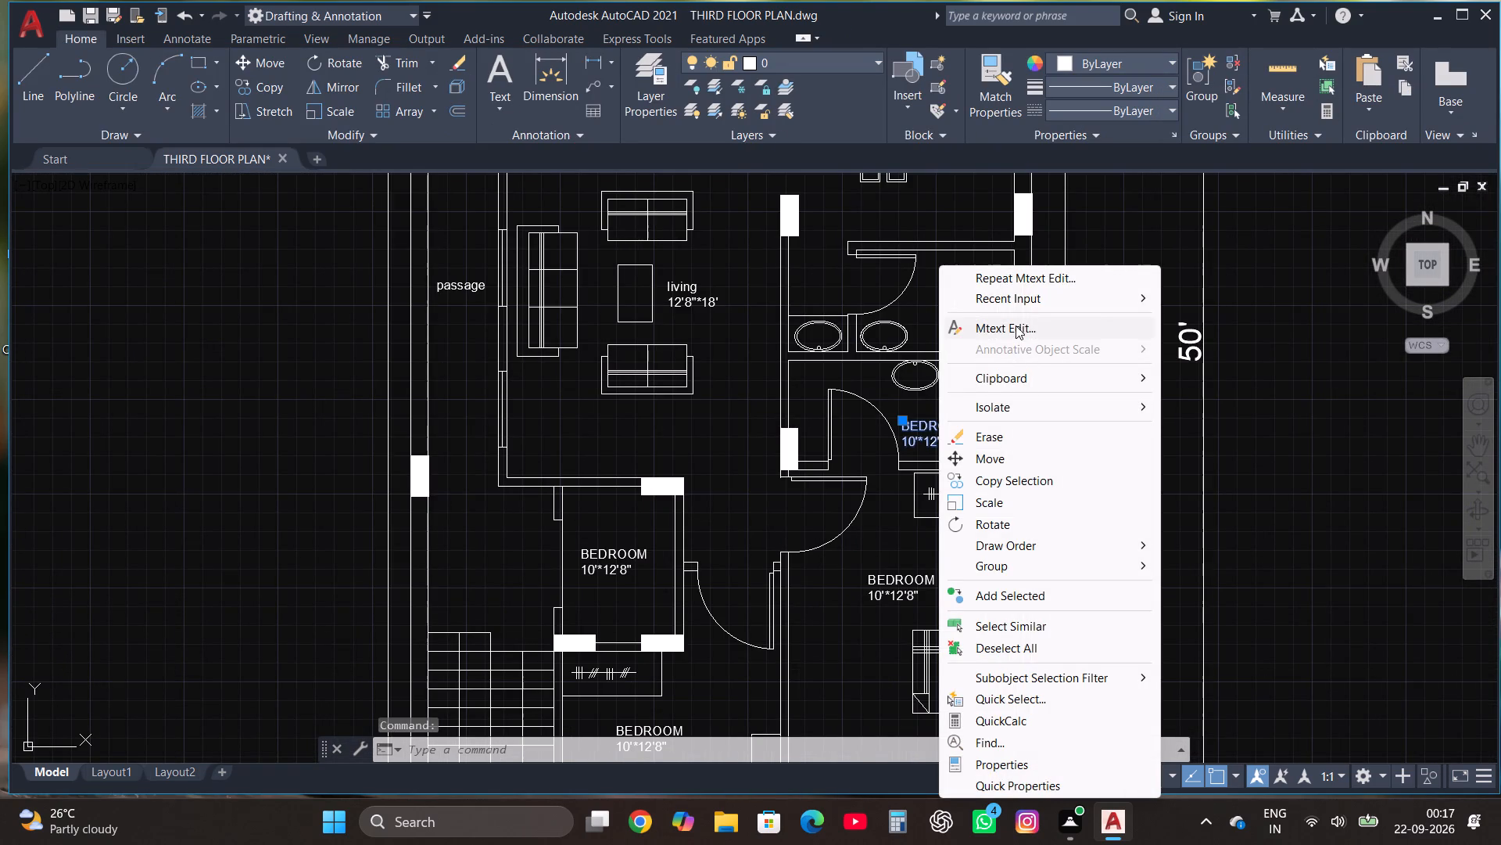
click(1016, 325)
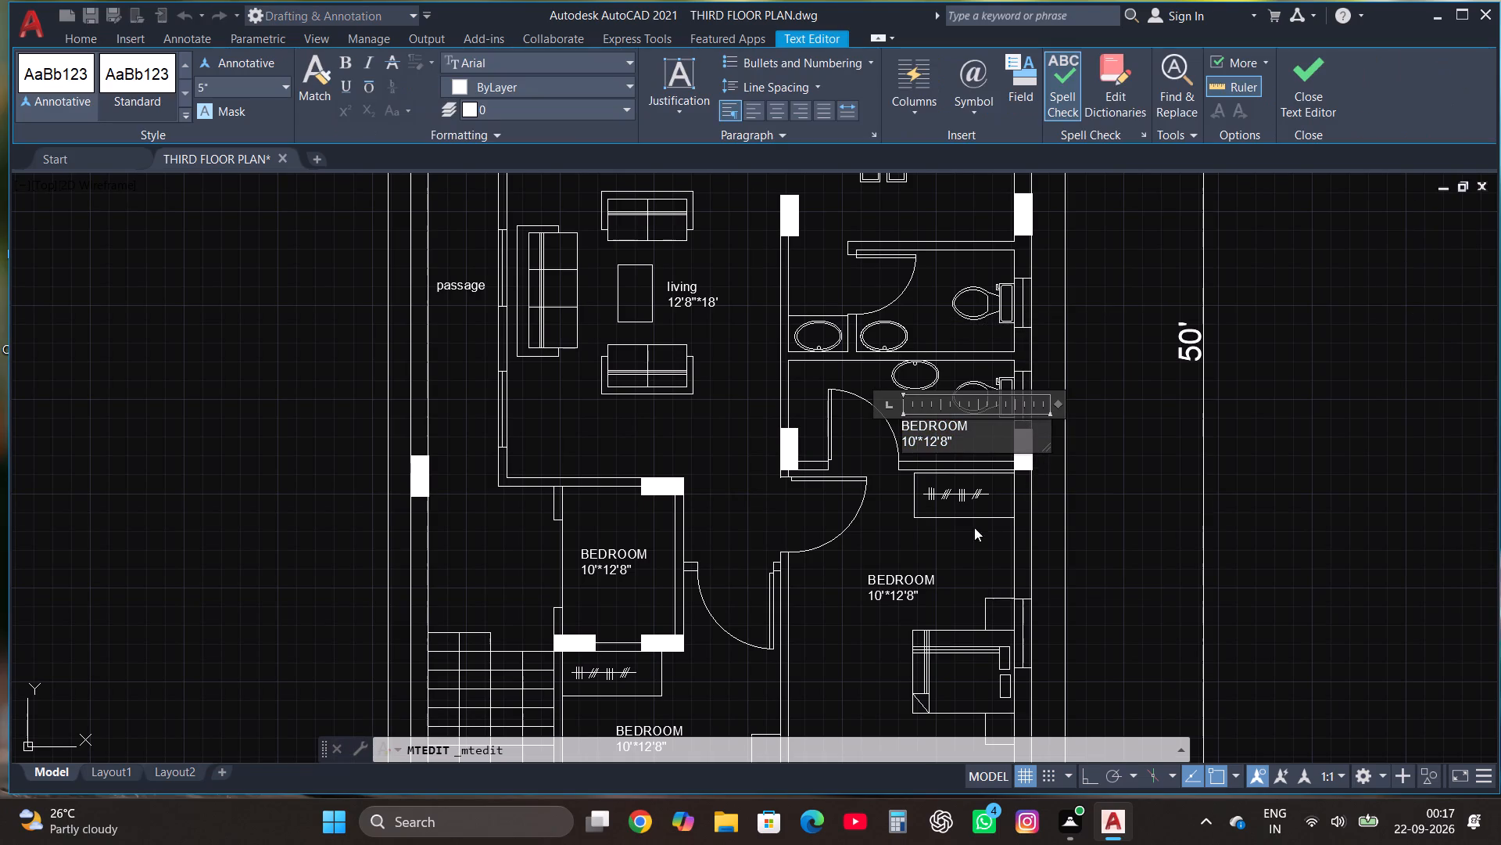
click(969, 439)
key(BackSpace)
key(BackSpace)
key(BackSpace)
key(BackSpace)
key(BackSpace)
key(BackSpace)
key(BackSpace)
key(BackSpace)
key(BackSpace)
key(BackSpace)
key(BackSpace)
key(BackSpace)
key(BackSpace)
key(BackSpace)
key(BackSpace)
key(BackSpace)
key(BackSpace)
key(BackSpace)
key(BackSpace)
key(BackSpace)
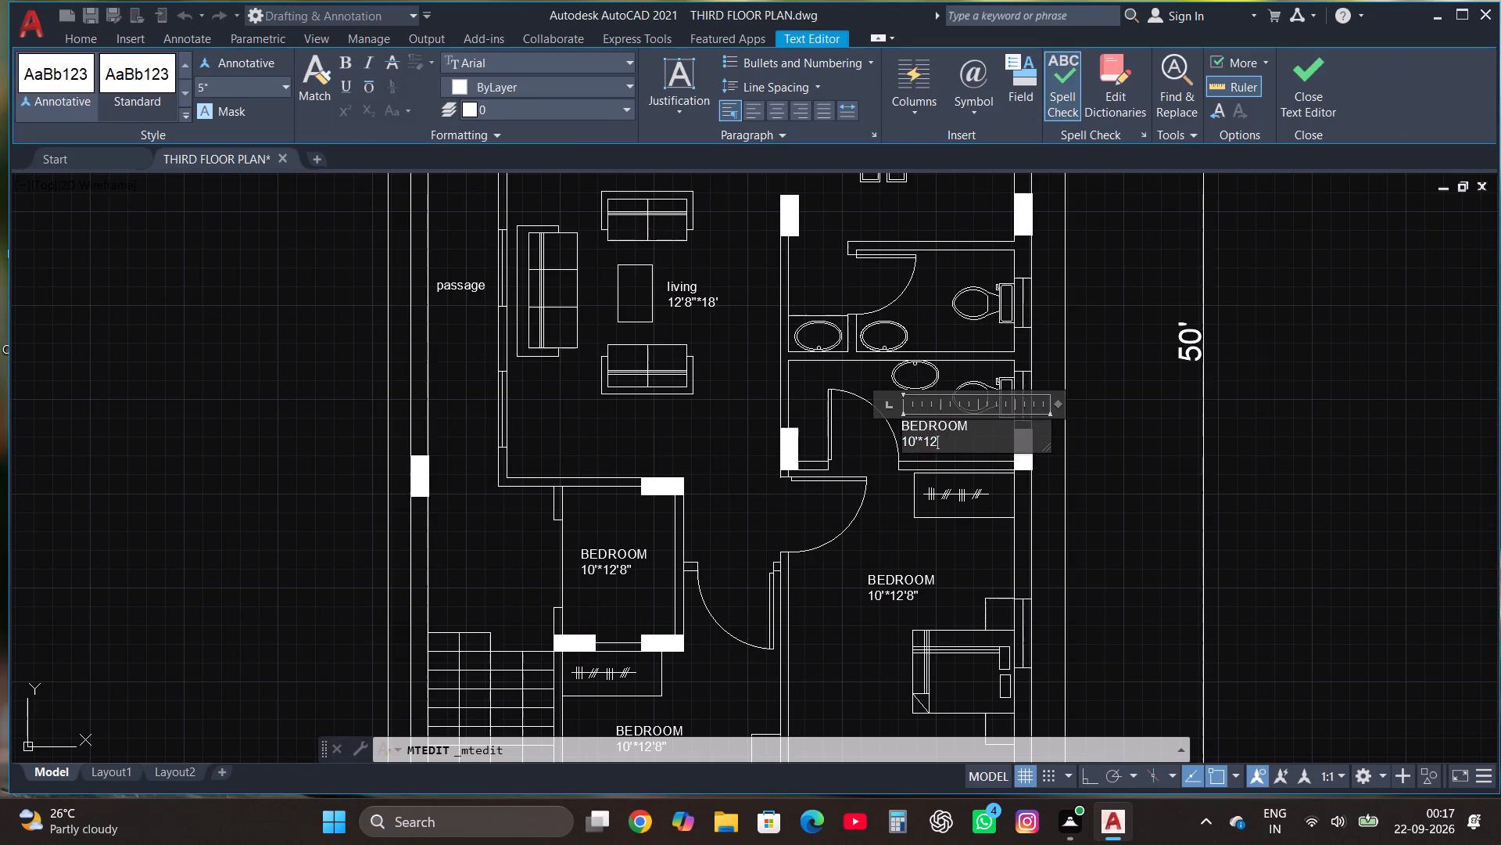
text(toile)
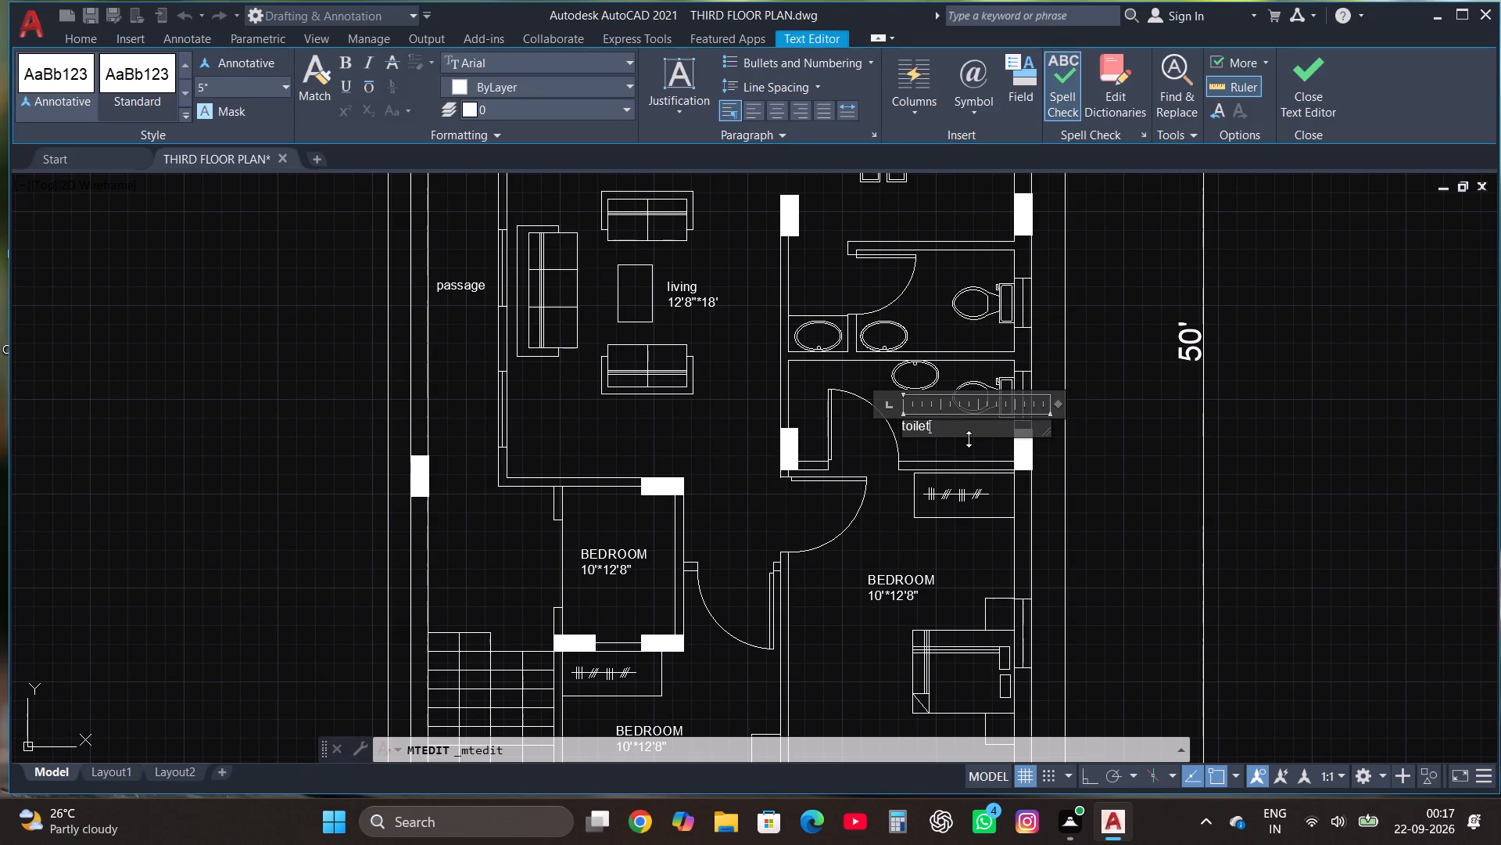
key(t)
key(Return)
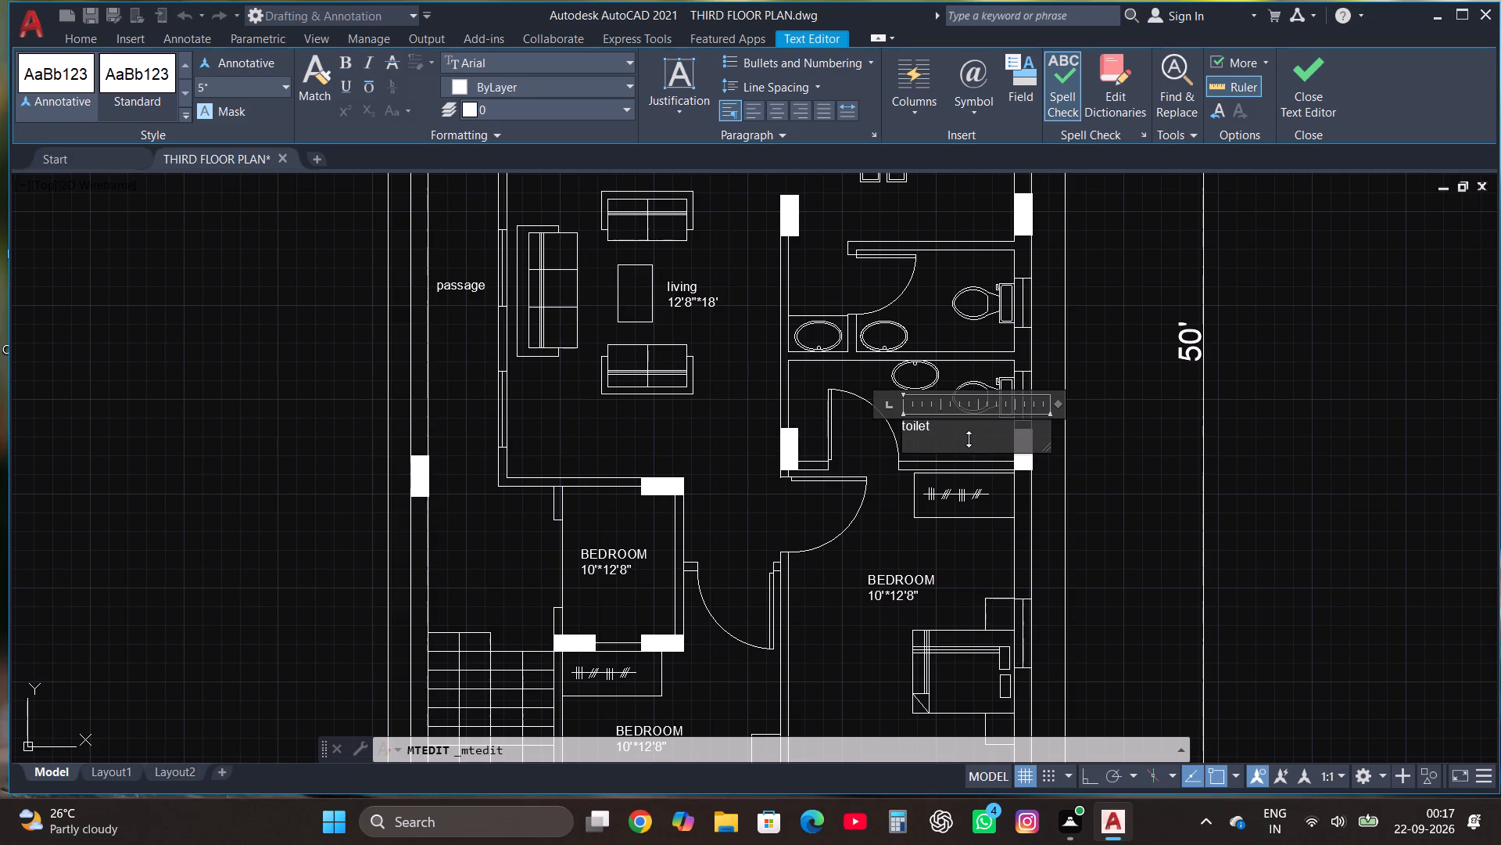
text(10')
key(asterisk)
text(4'8")
click(1287, 88)
Copy the toilet label into the bathroom directly to the north, beside its WC.
click(922, 441)
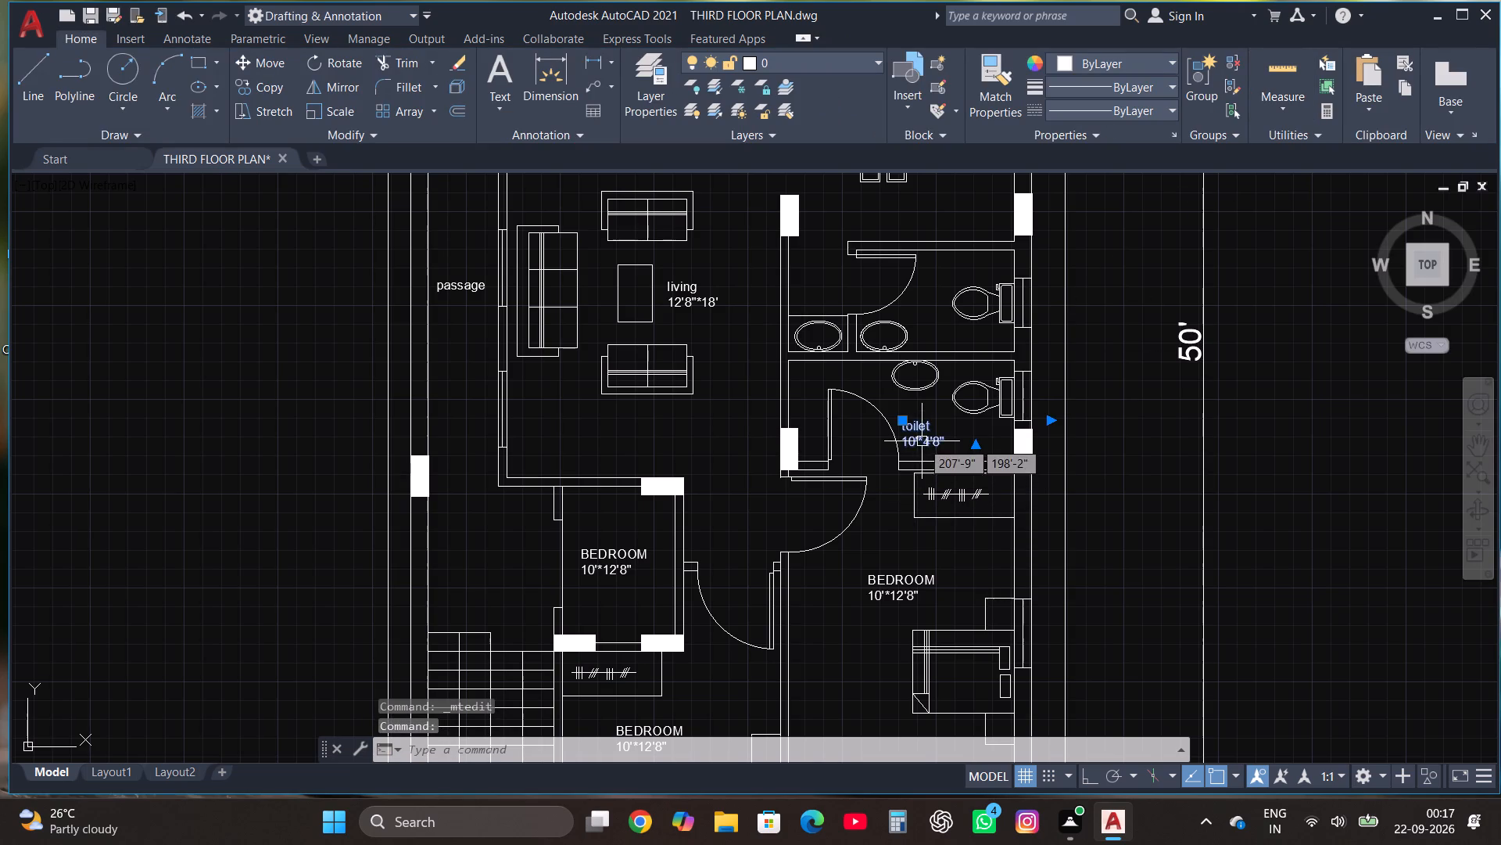
click(249, 87)
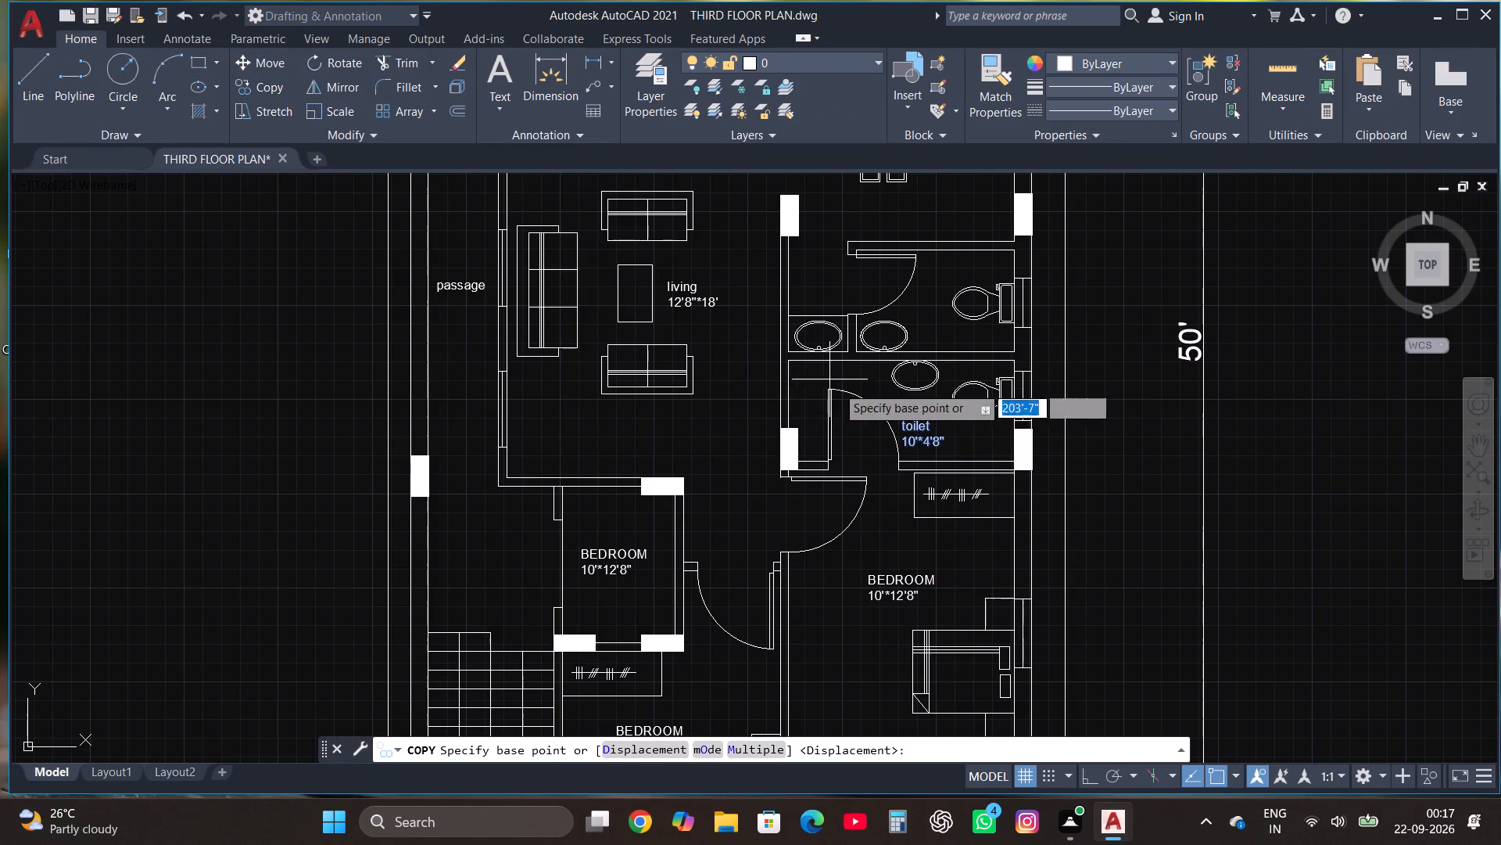
click(919, 426)
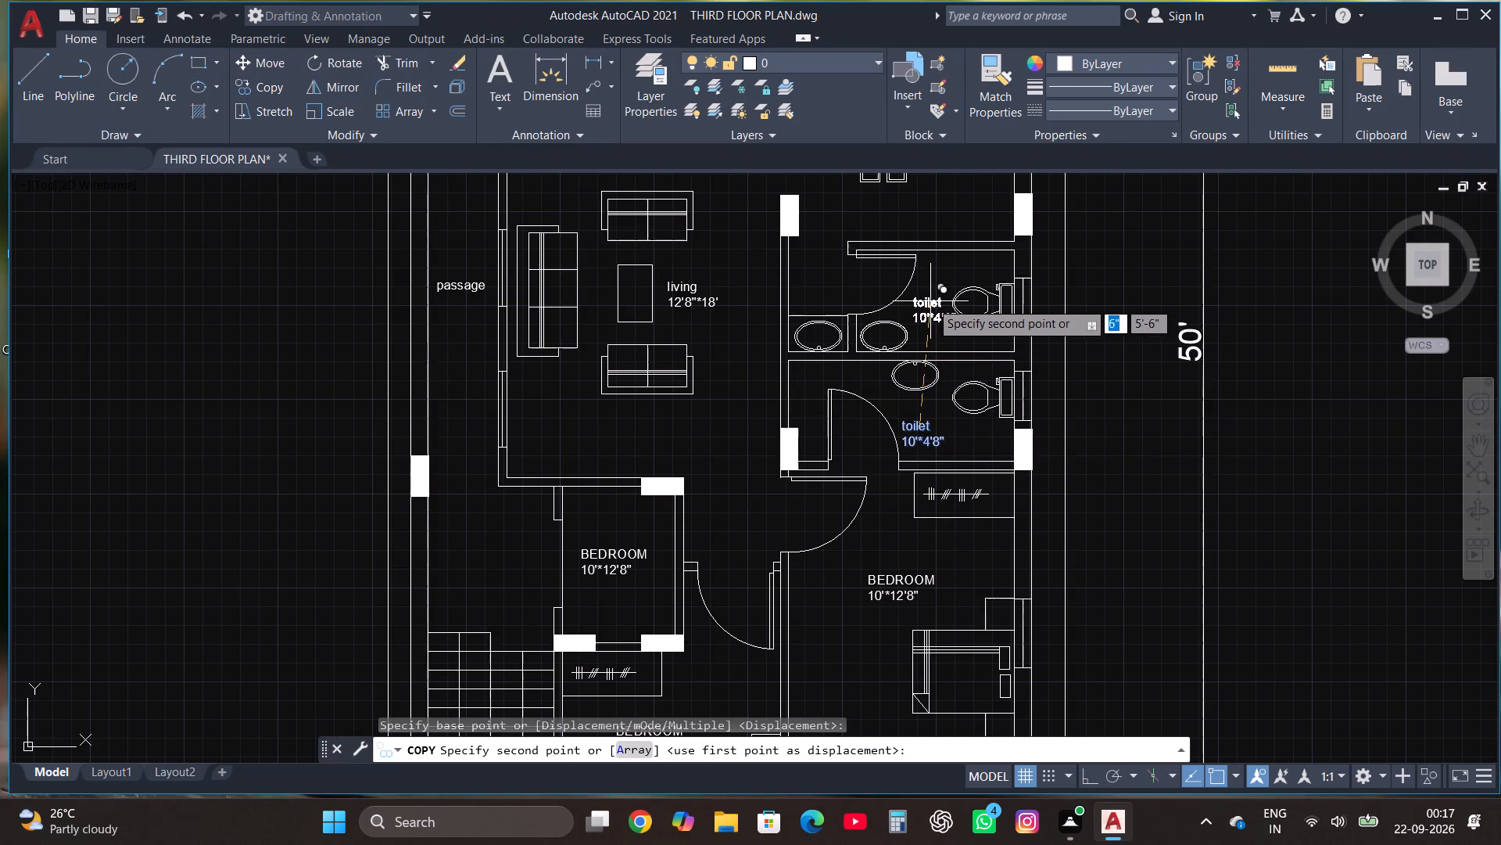
click(928, 294)
click(928, 294)
Change the dimensions line of the copied toilet label in the northern bathroom to 7'*4'6".
click(930, 300)
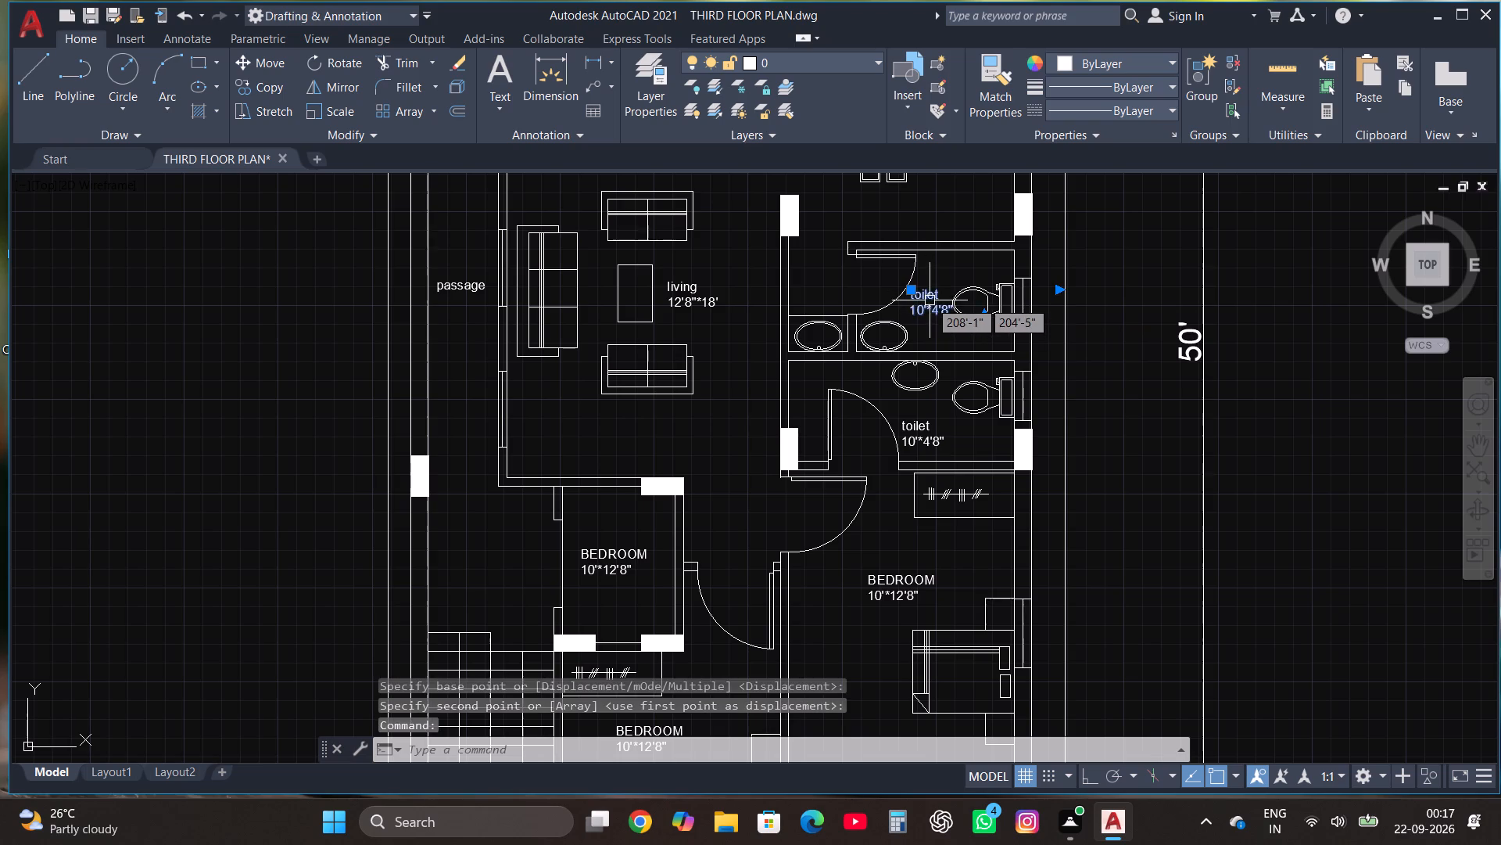
right_click(930, 300)
click(987, 331)
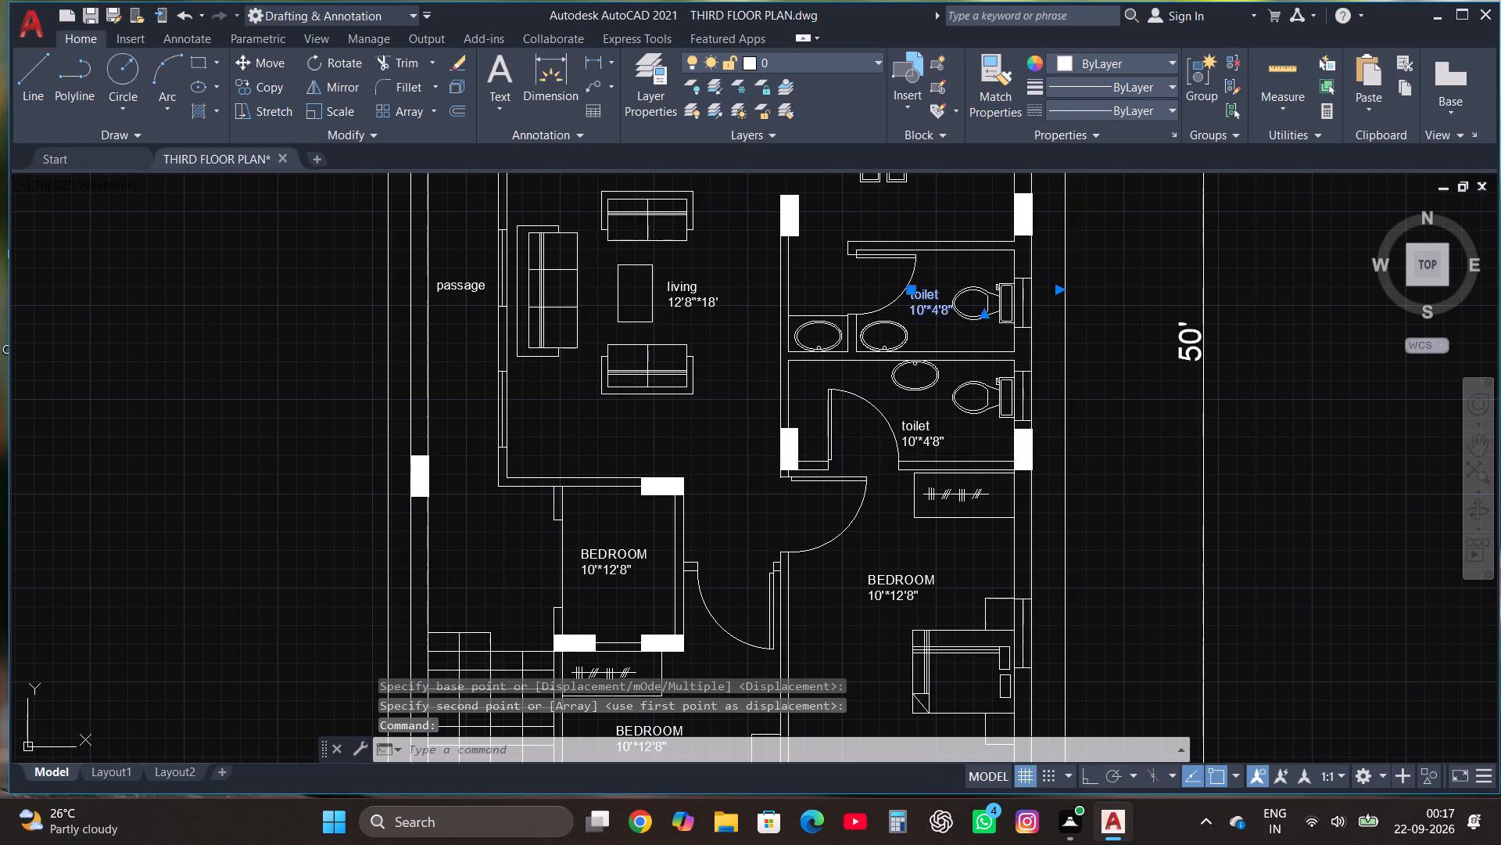
click(970, 311)
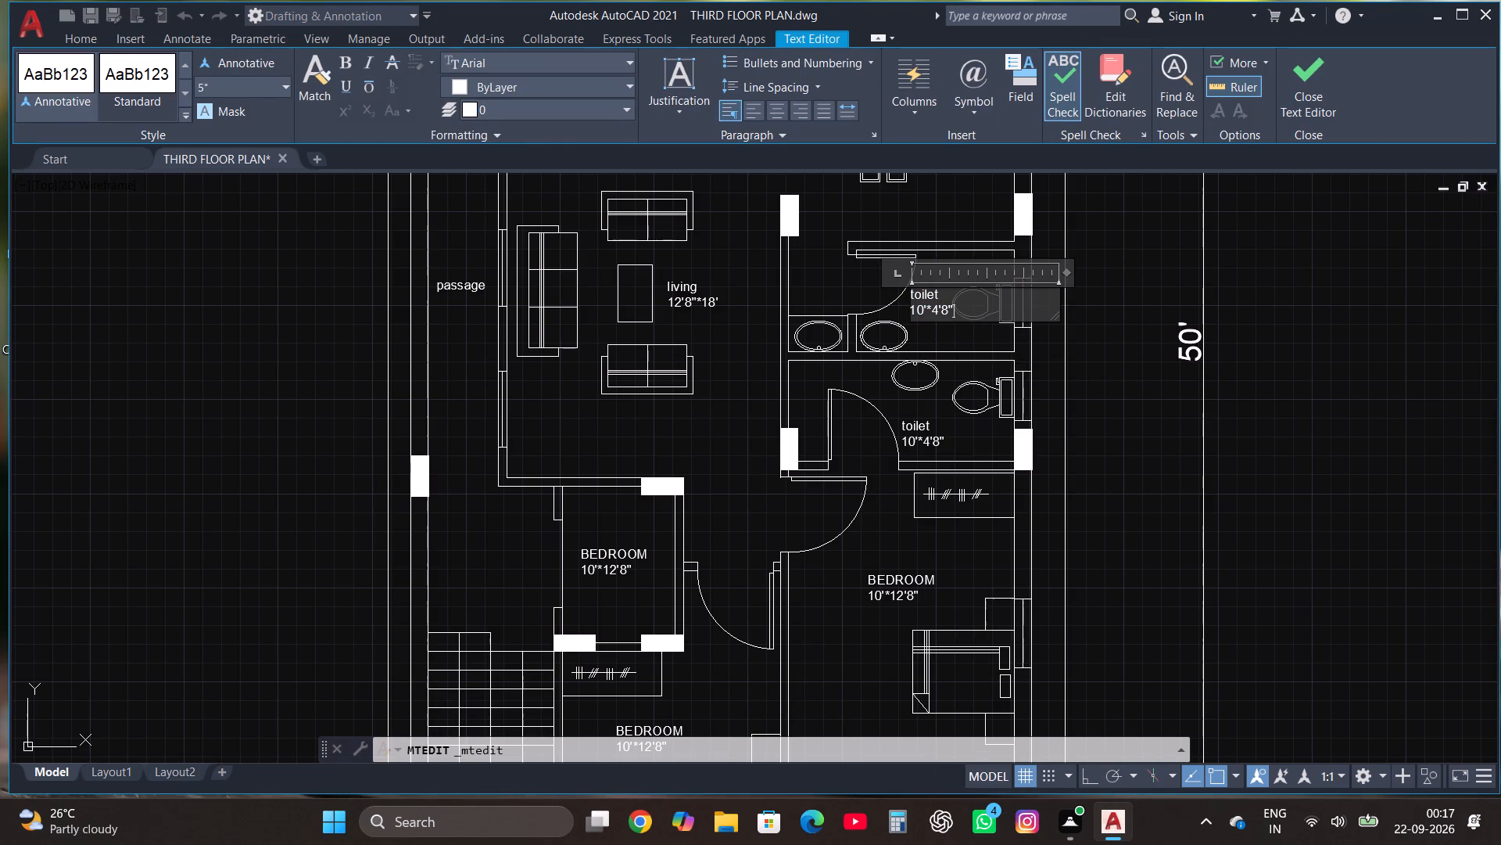
key(BackSpace)
key(BackSpace)
key(BackSpace)
key(BackSpace)
key(BackSpace)
key(BackSpace)
key(BackSpace)
key(BackSpace)
key(7)
key(apostrophe)
text(*4'6")
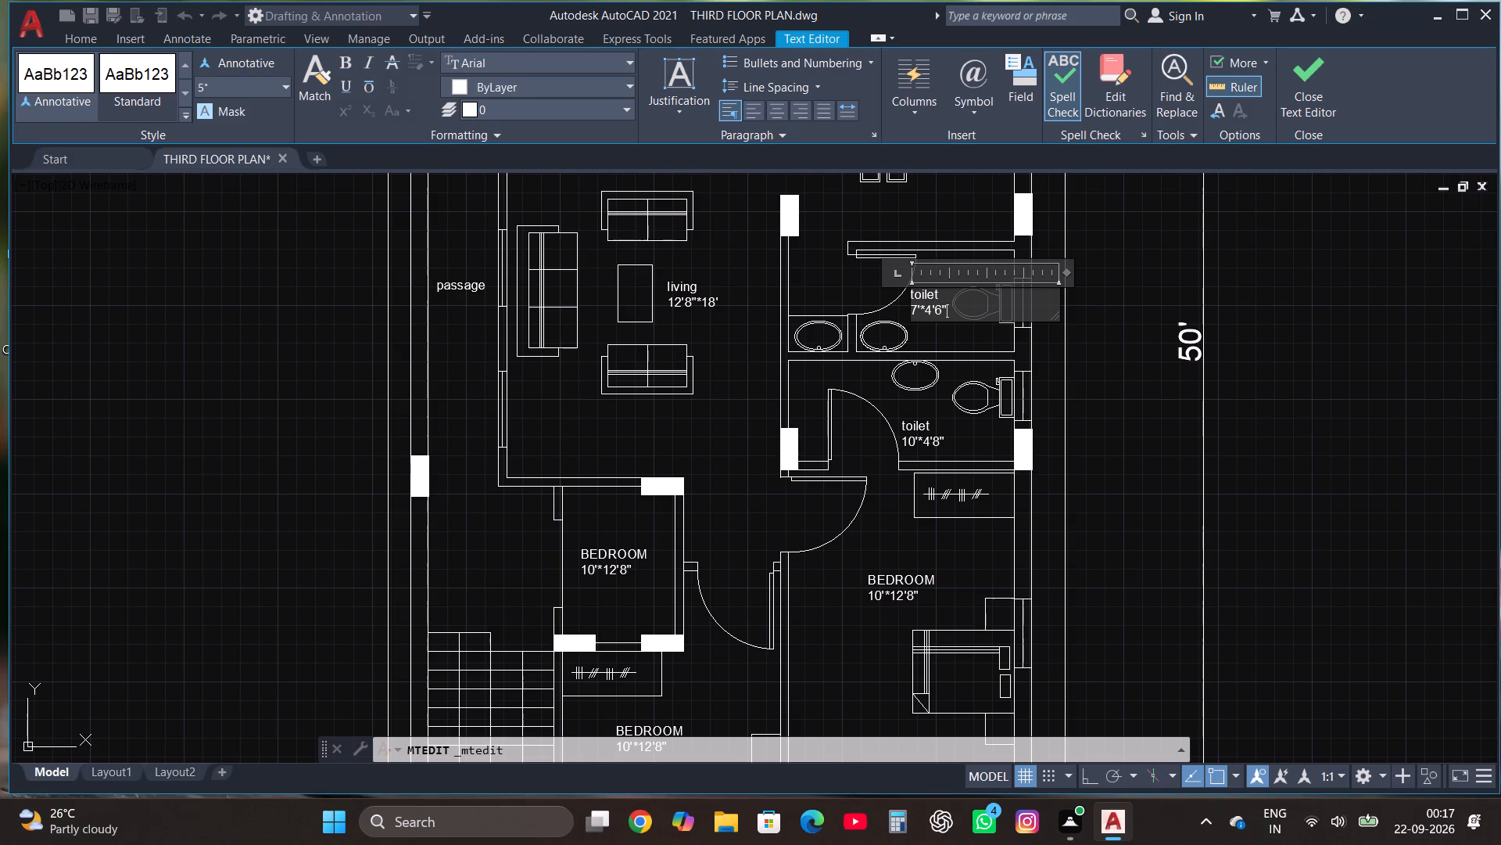
click(1304, 84)
Change the BEDROOM label in the small shaft room northeast of the staircase to "lift" with 5'*5' on the second line.
scroll(596, 523, down, 2)
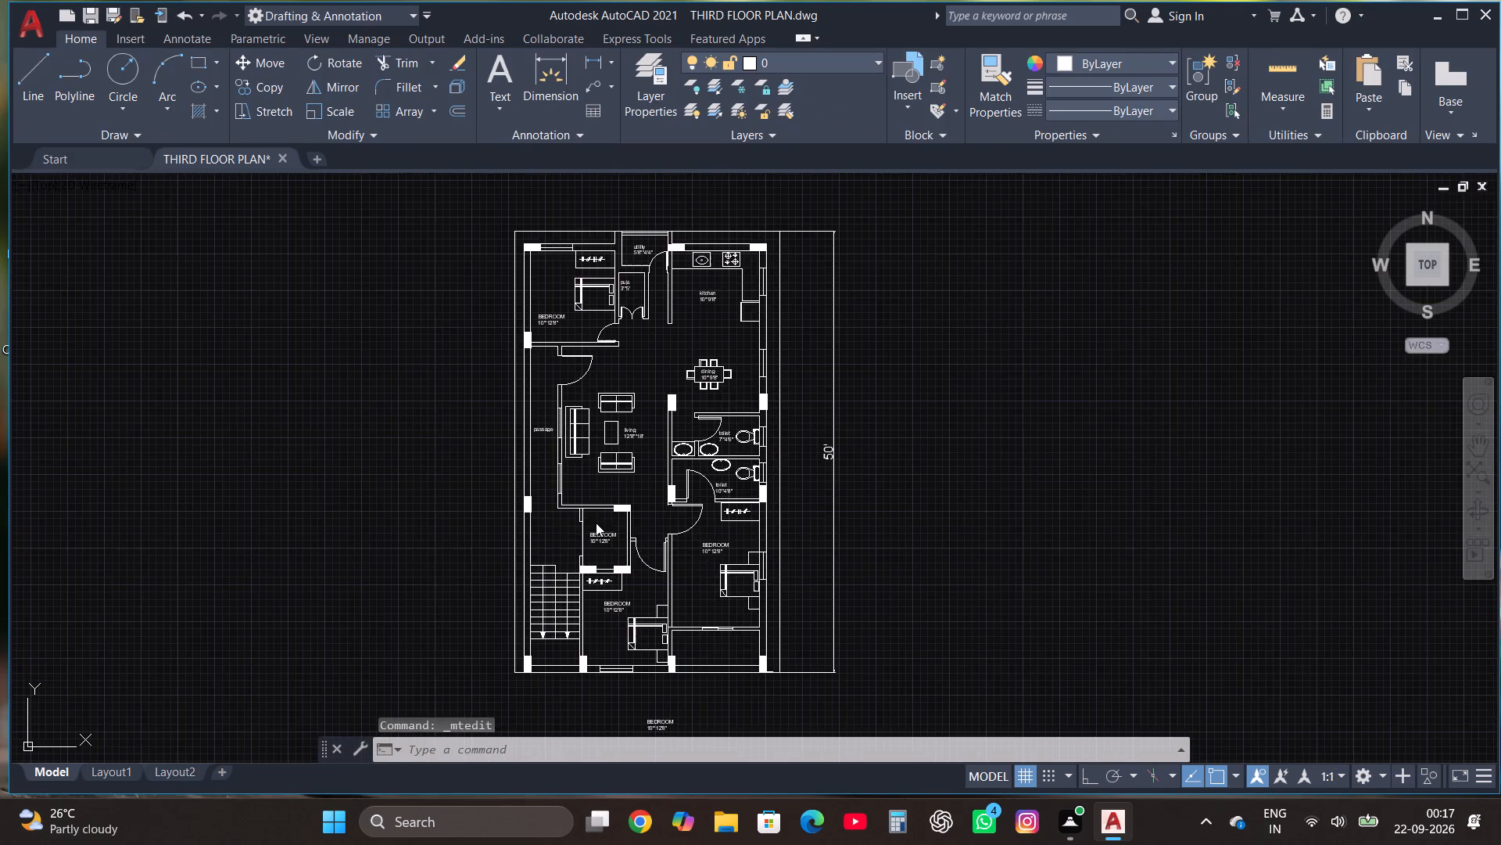
scroll(606, 538, up, 2)
click(606, 538)
right_click(609, 540)
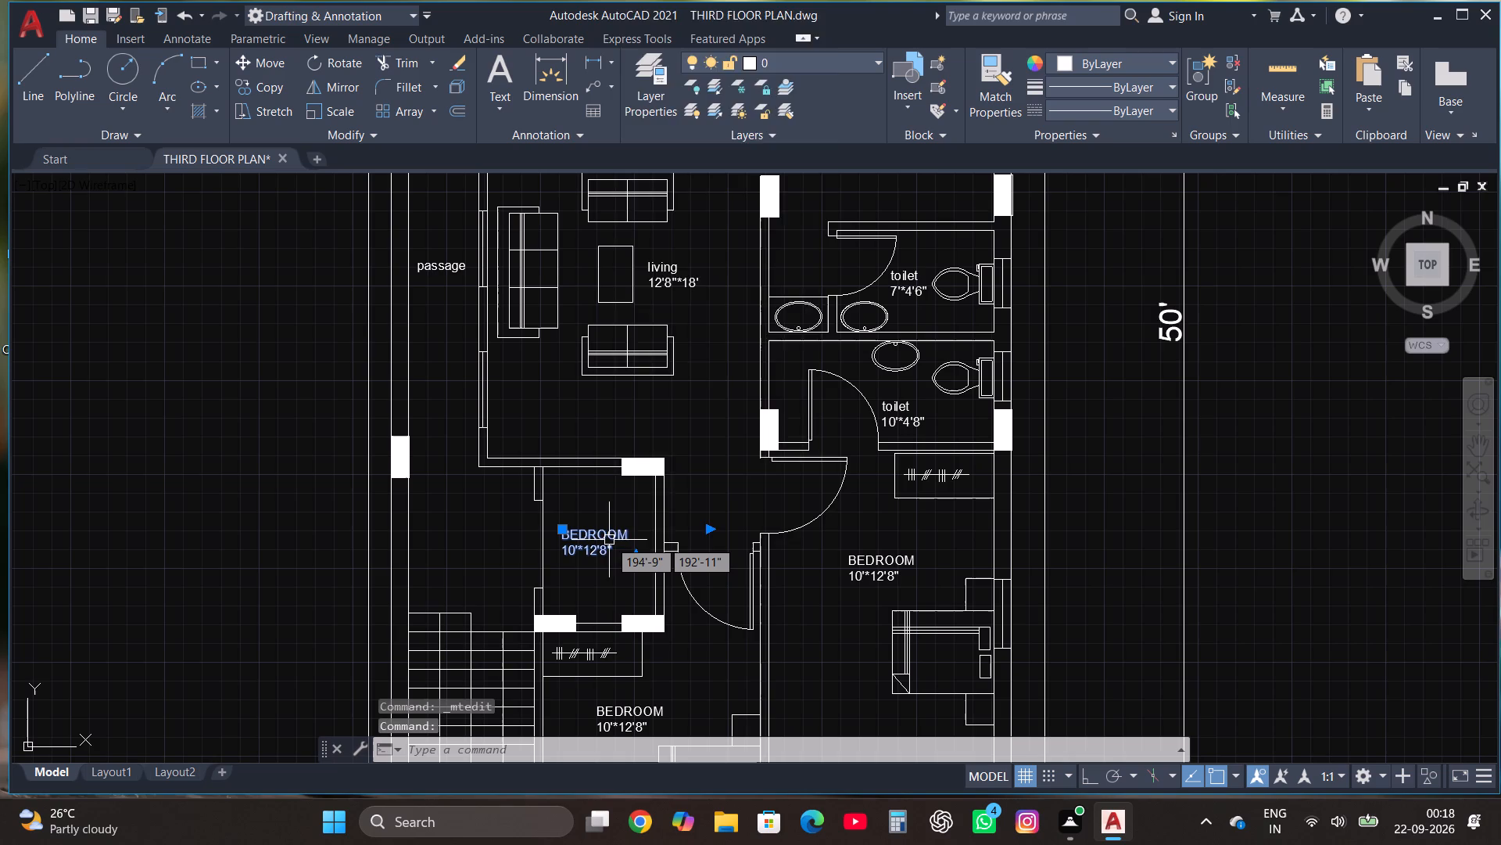
click(707, 65)
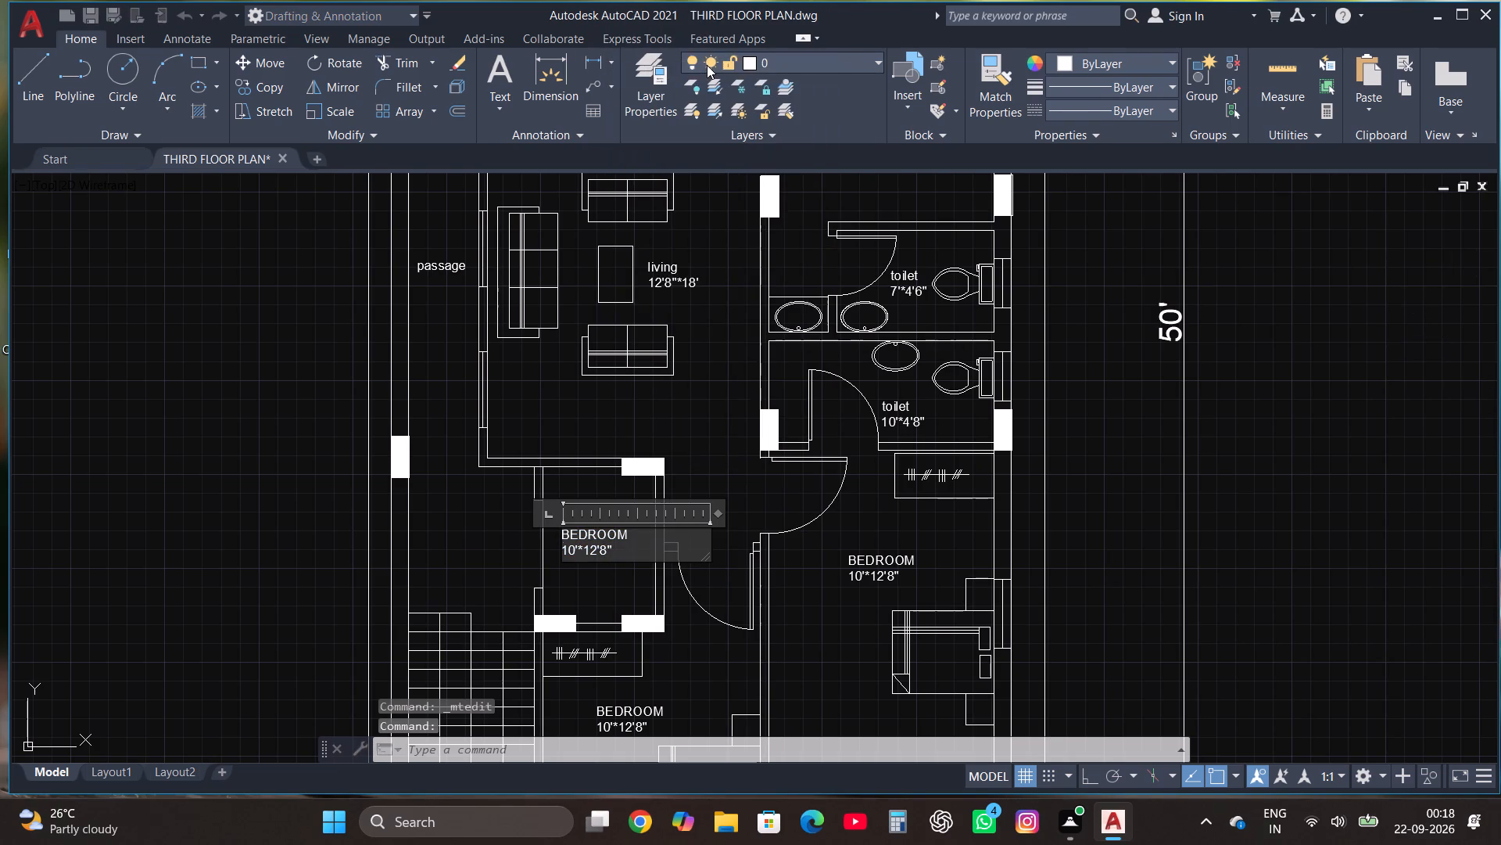
click(649, 553)
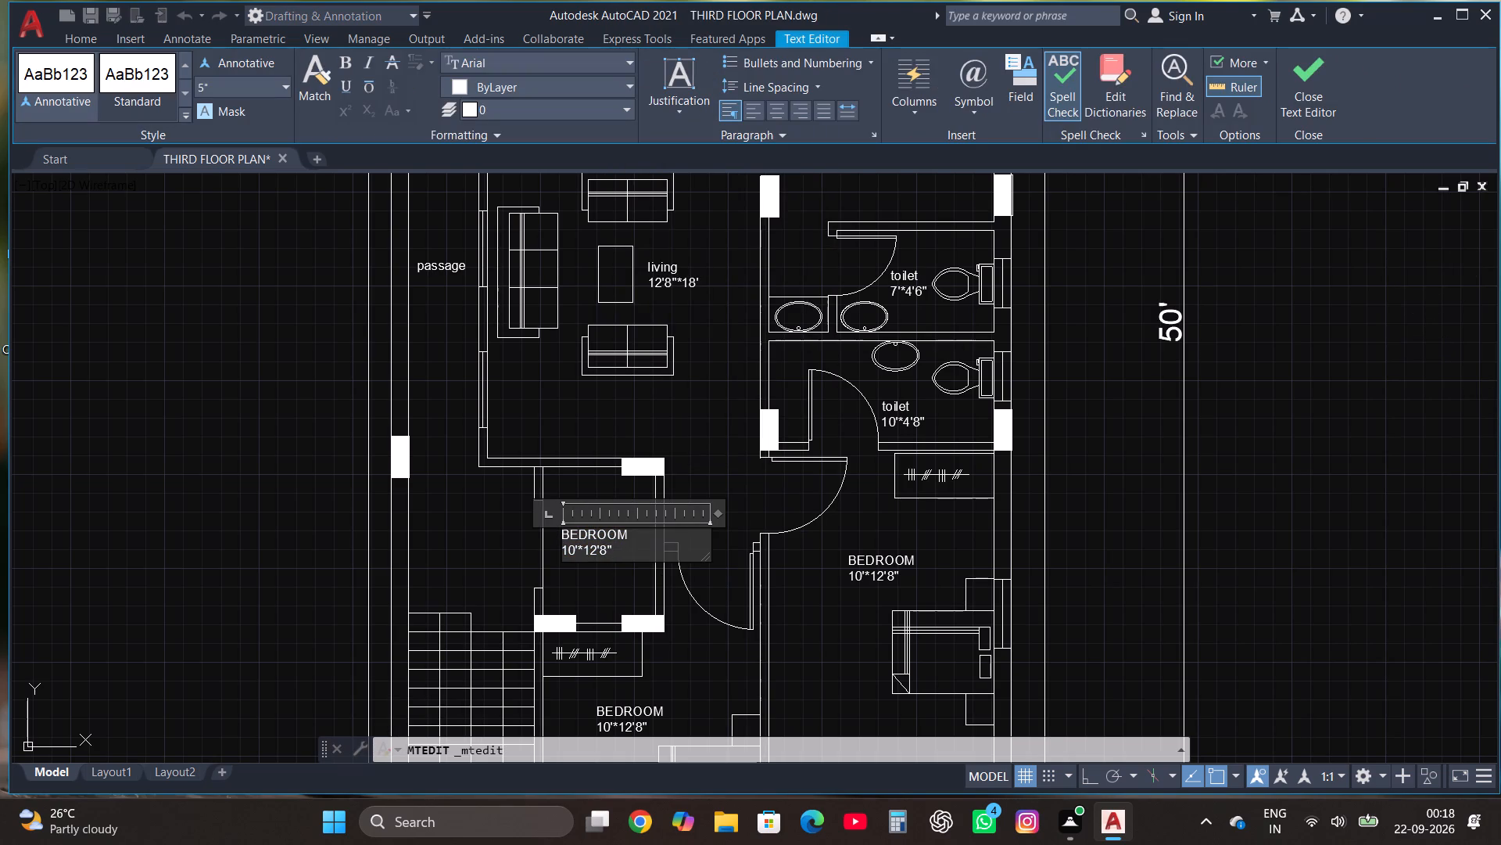
key(BackSpace)
key(BackSpace)
key(BackSpace)
key(BackSpace)
key(BackSpace)
key(BackSpace)
key(BackSpace)
key(BackSpace)
key(BackSpace)
key(BackSpace)
key(BackSpace)
key(BackSpace)
key(BackSpace)
key(BackSpace)
key(BackSpace)
key(BackSpace)
key(BackSpace)
key(BackSpace)
key(BackSpace)
key(BackSpace)
text(lift)
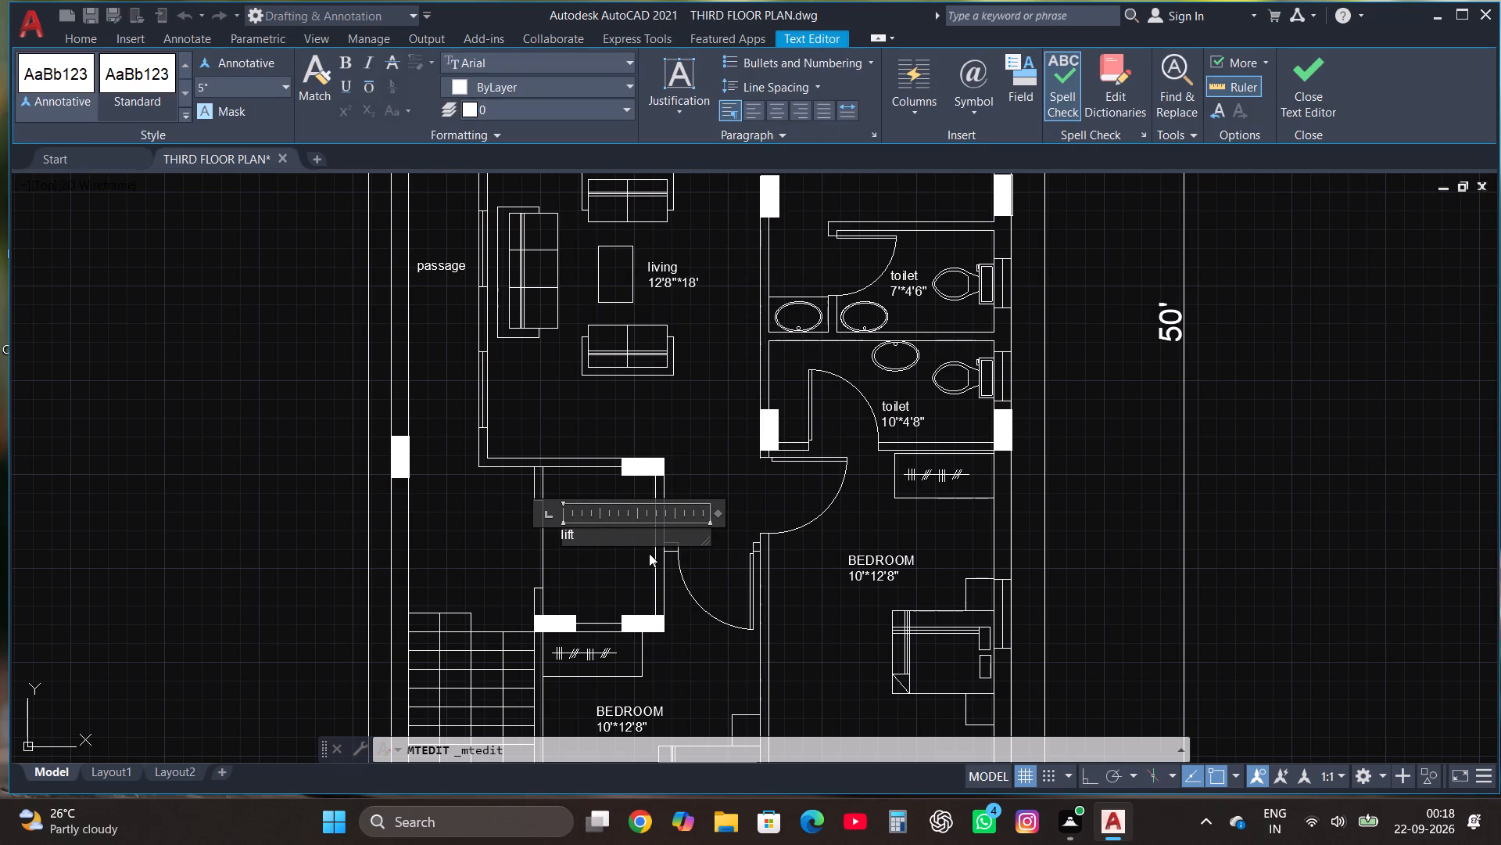
key(Return)
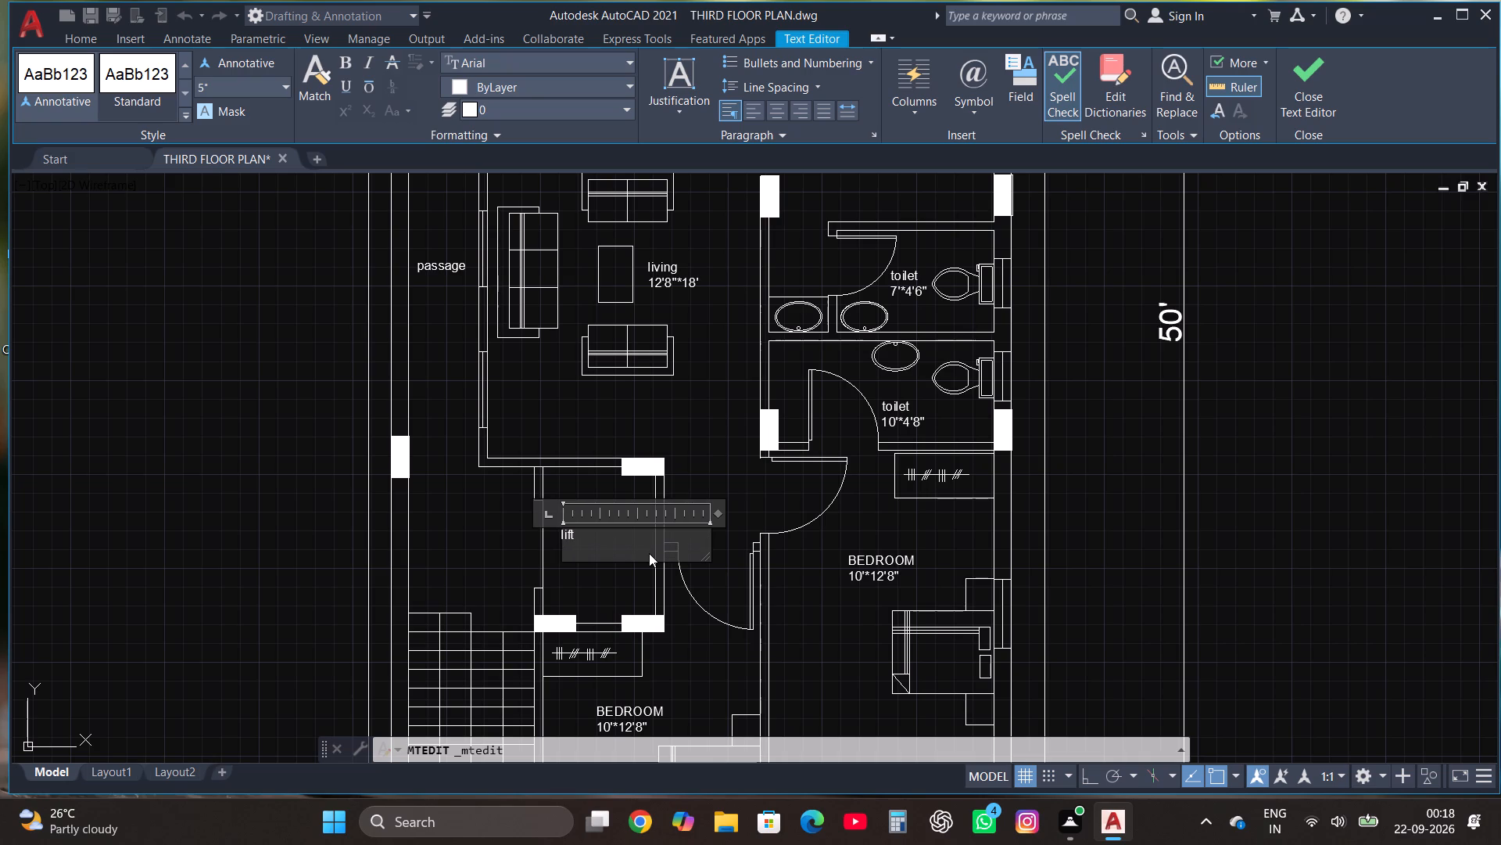
text(5')
text(*5')
click(1324, 77)
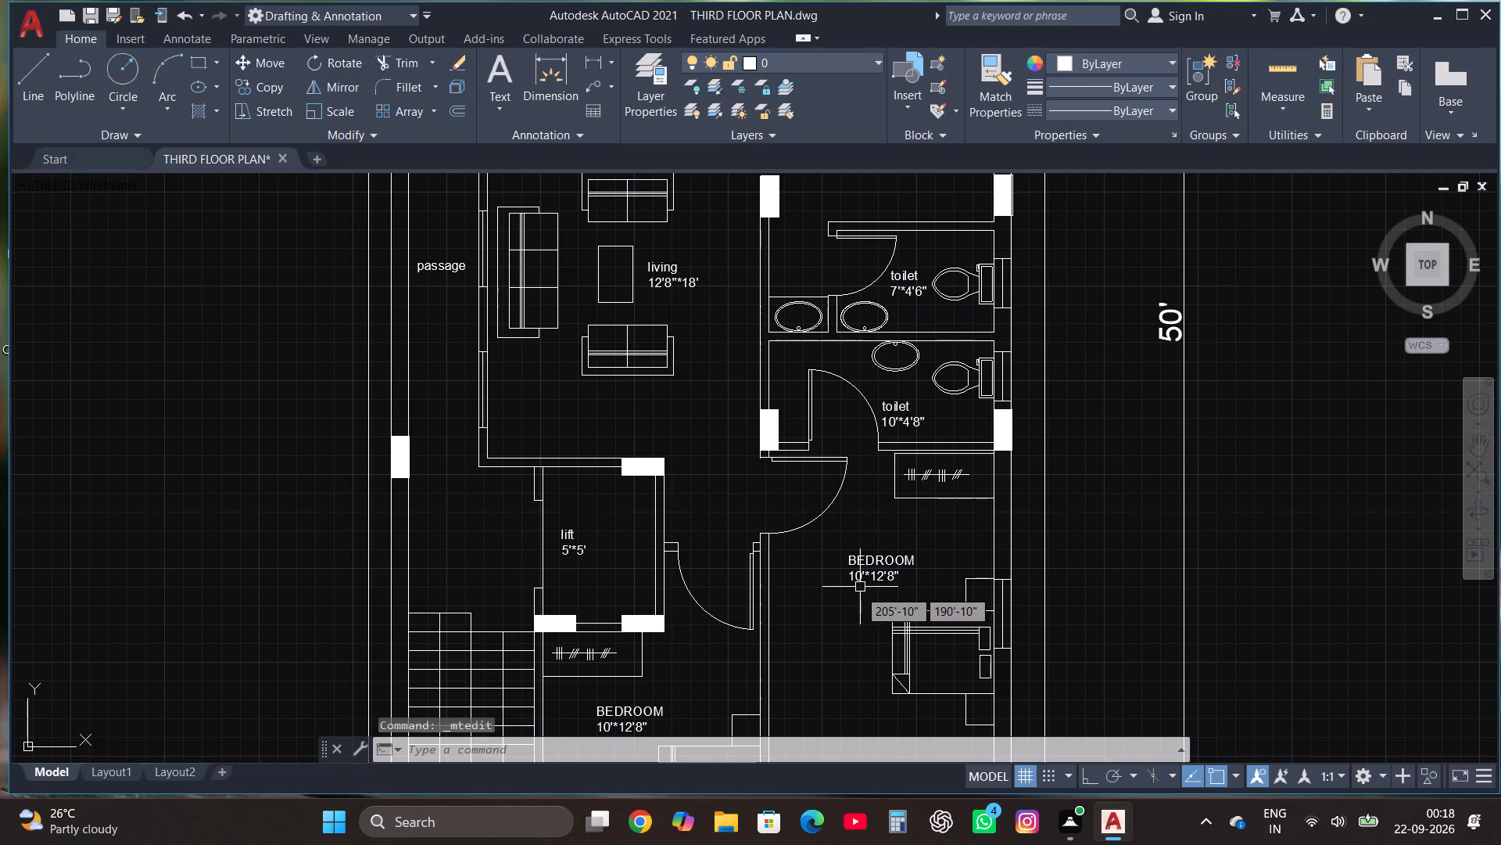
Change the dimensions line of the BEDROOM label in the bedroom south of the toilets to 10'*14'2".
click(857, 569)
right_click(857, 569)
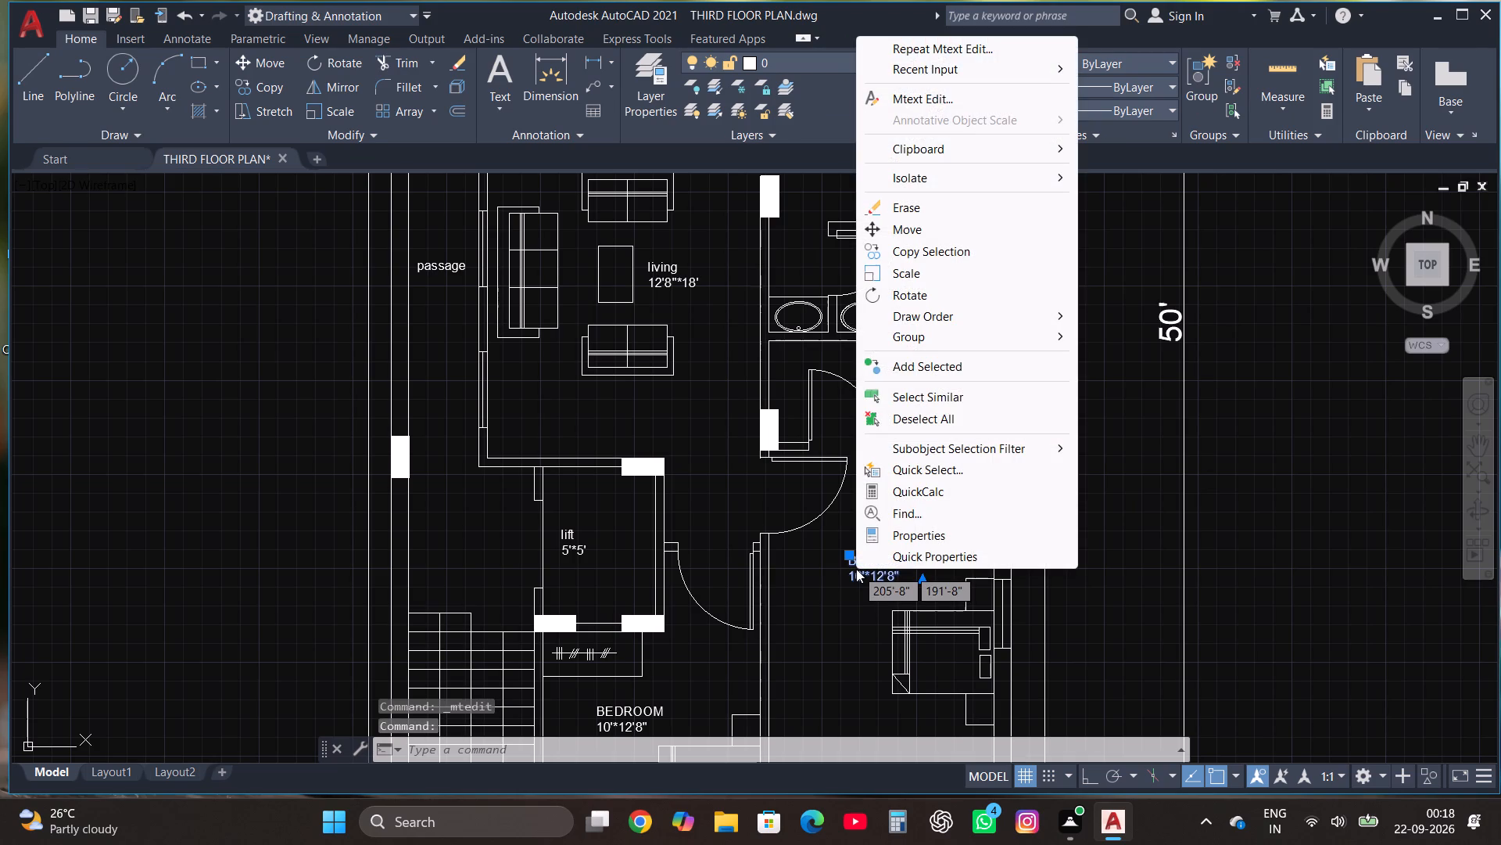
click(938, 95)
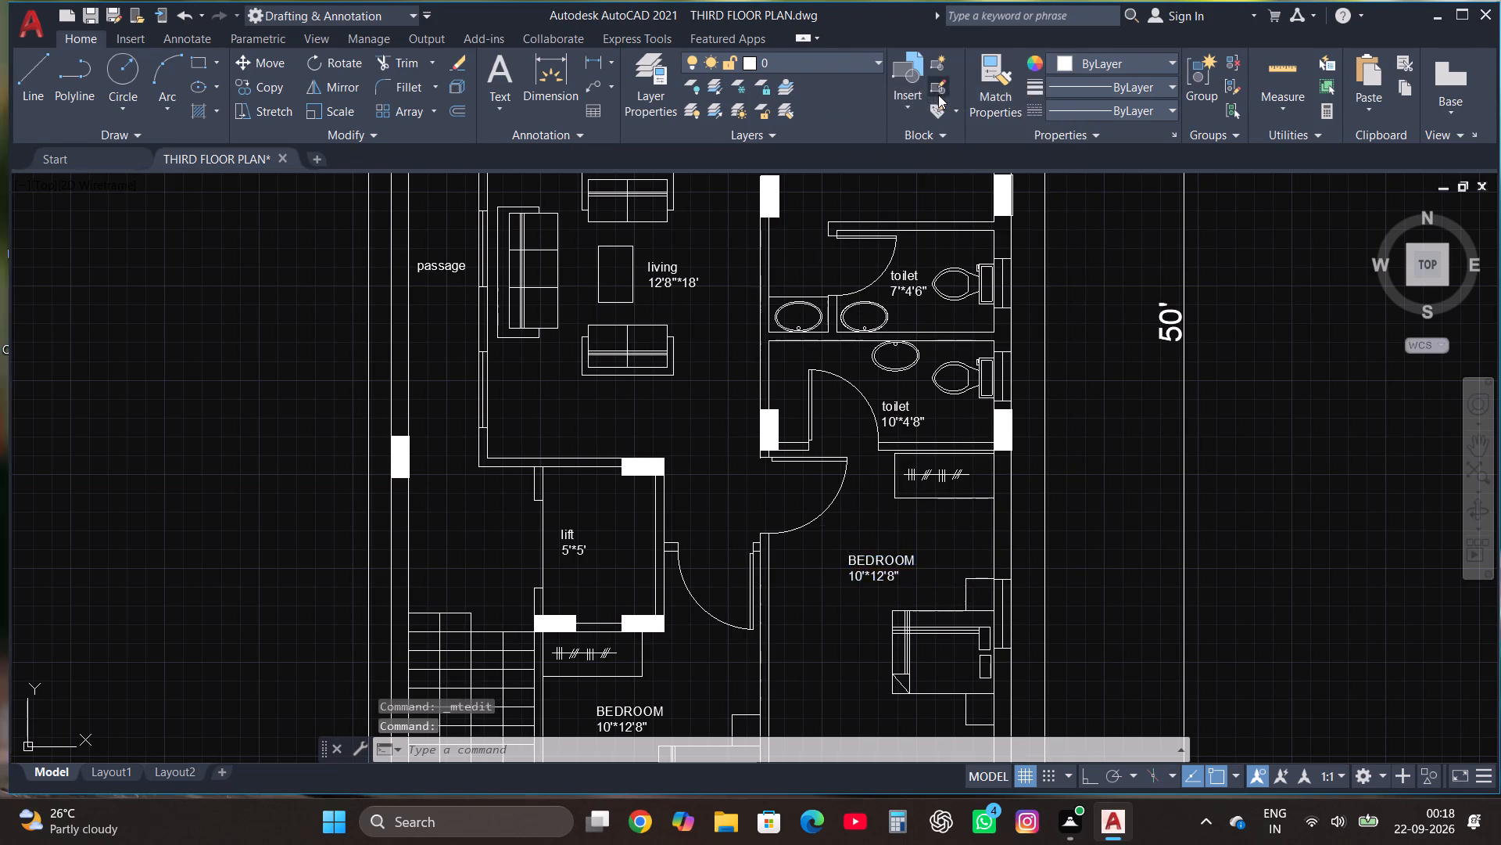
click(912, 577)
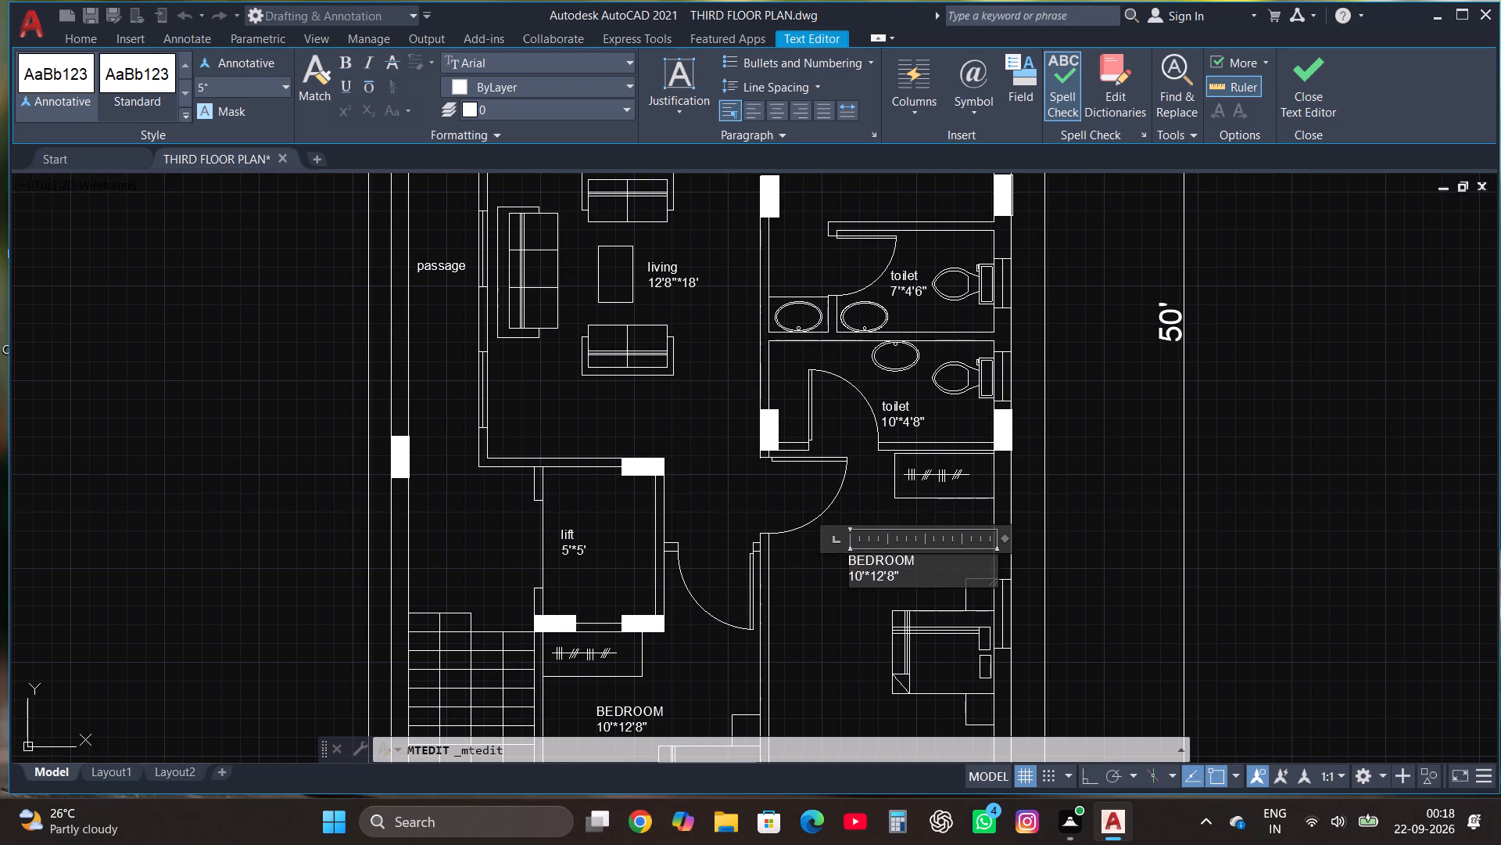
key(BackSpace)
key(BackSpace)
key(BackSpace)
key(BackSpace)
key(BackSpace)
key(BackSpace)
key(BackSpace)
key(BackSpace)
key(4)
key(BackSpace)
key(1)
key(BackSpace)
text(0'*14)
text('2")
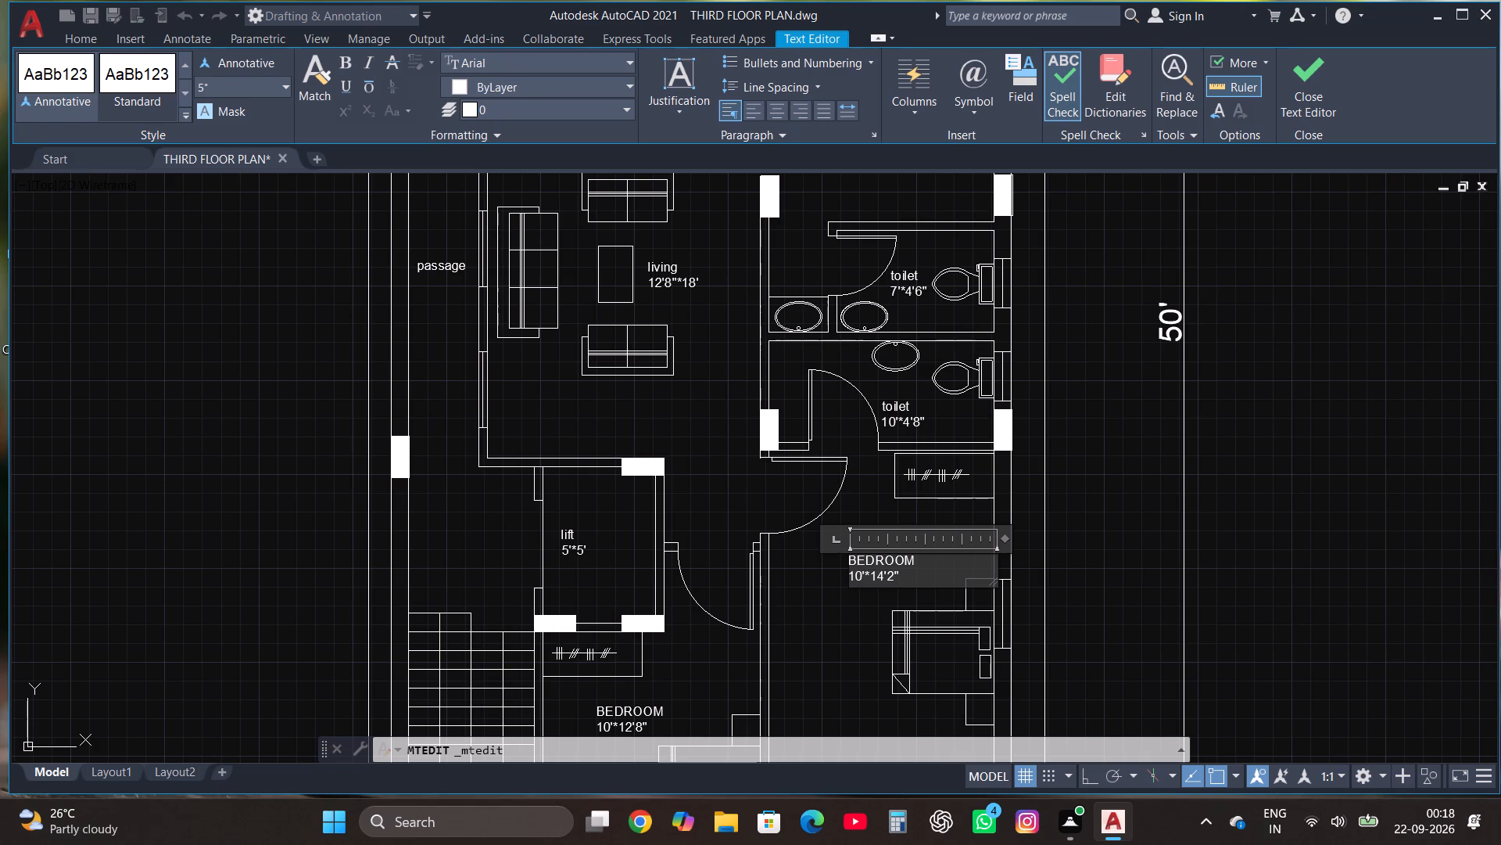
click(1293, 73)
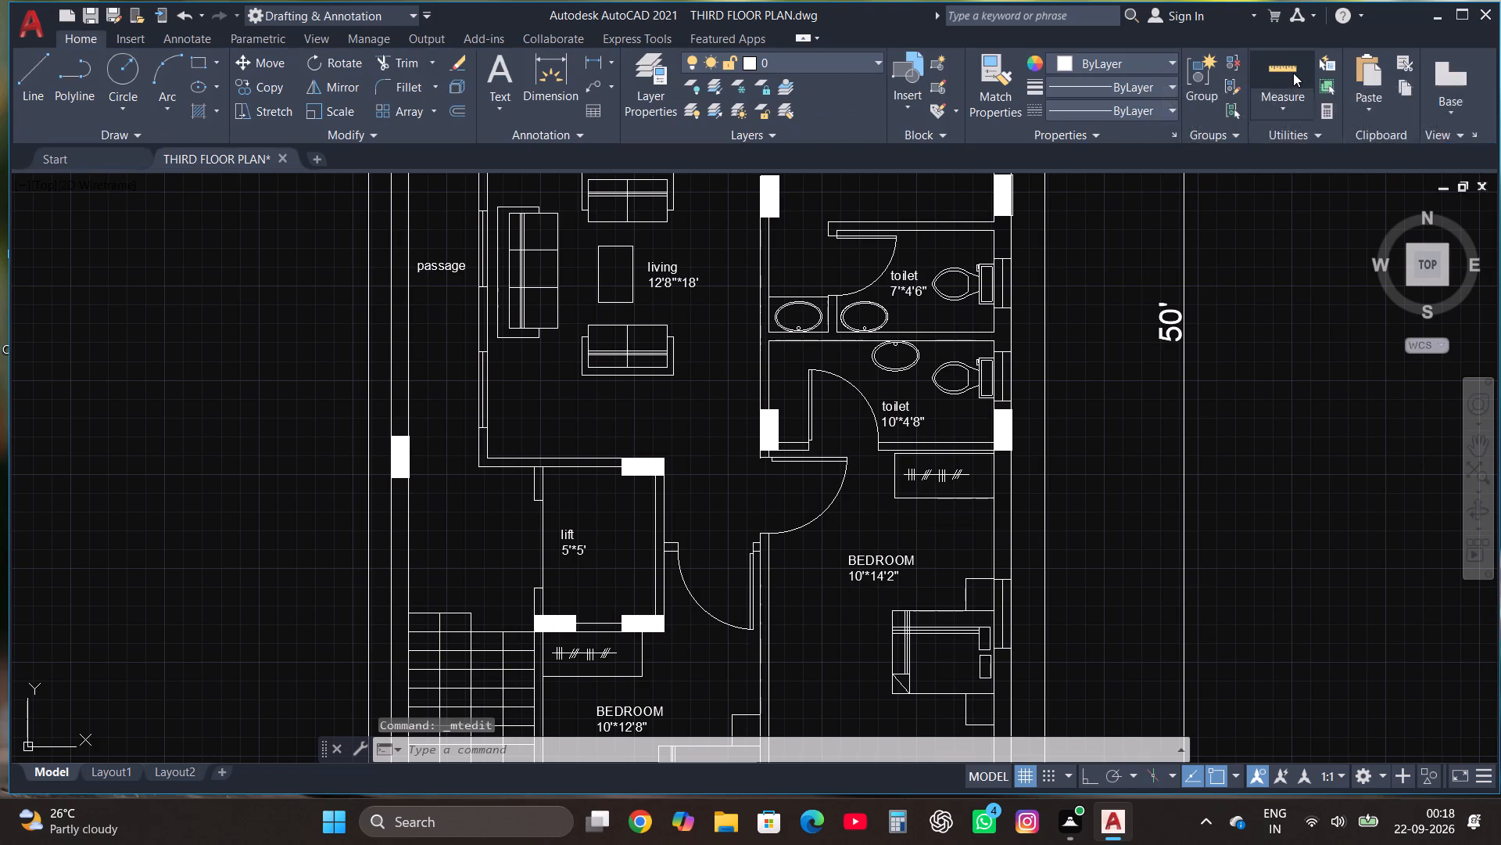
Change the dimensions line of the BEDROOM label in the bedroom south of the lift to 9'8"*10'6".
scroll(1013, 520, down, 1)
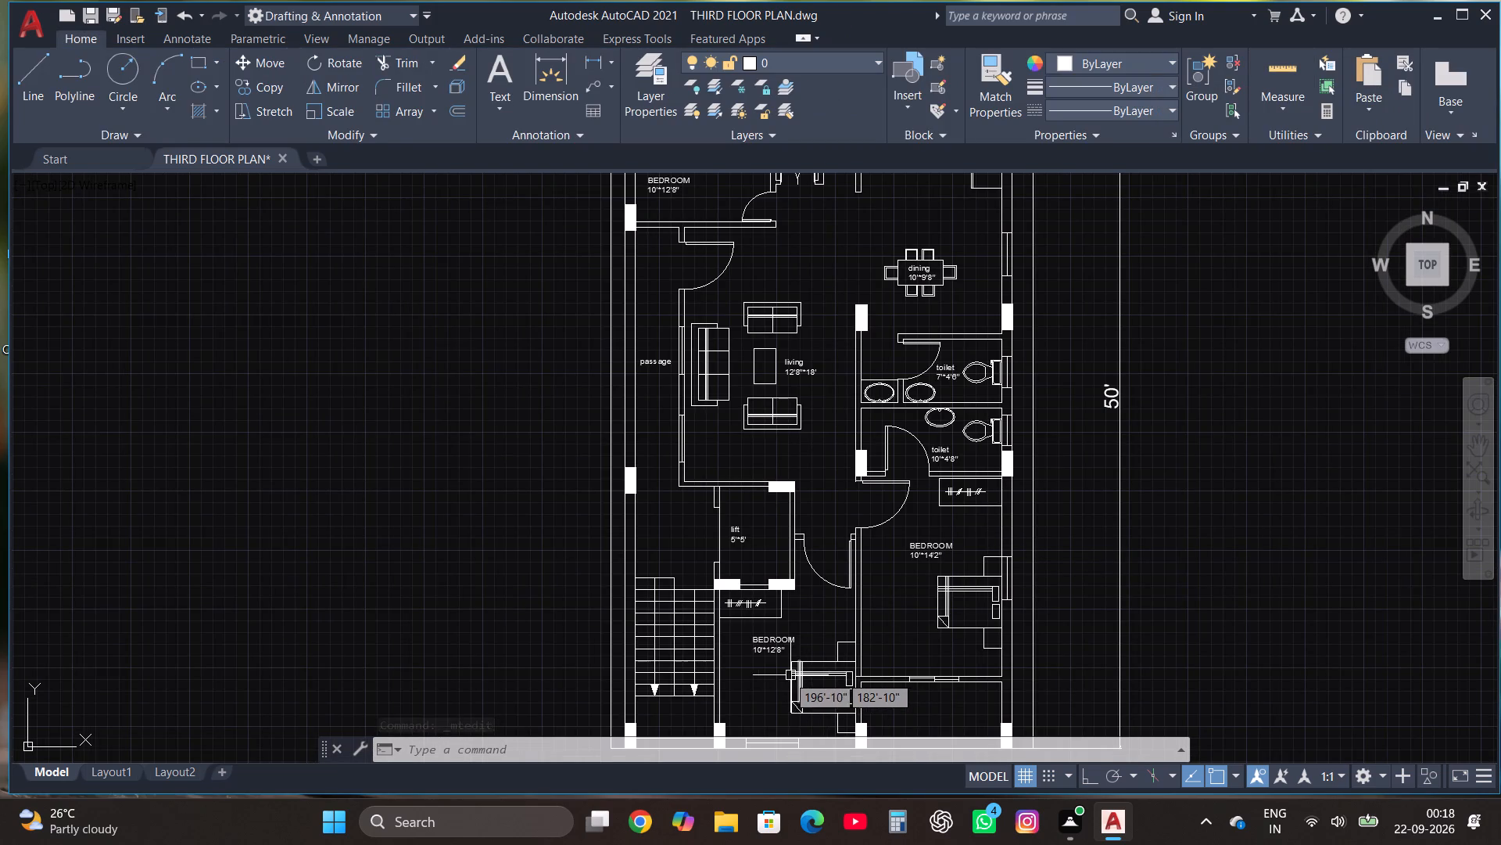
click(762, 647)
right_click(761, 645)
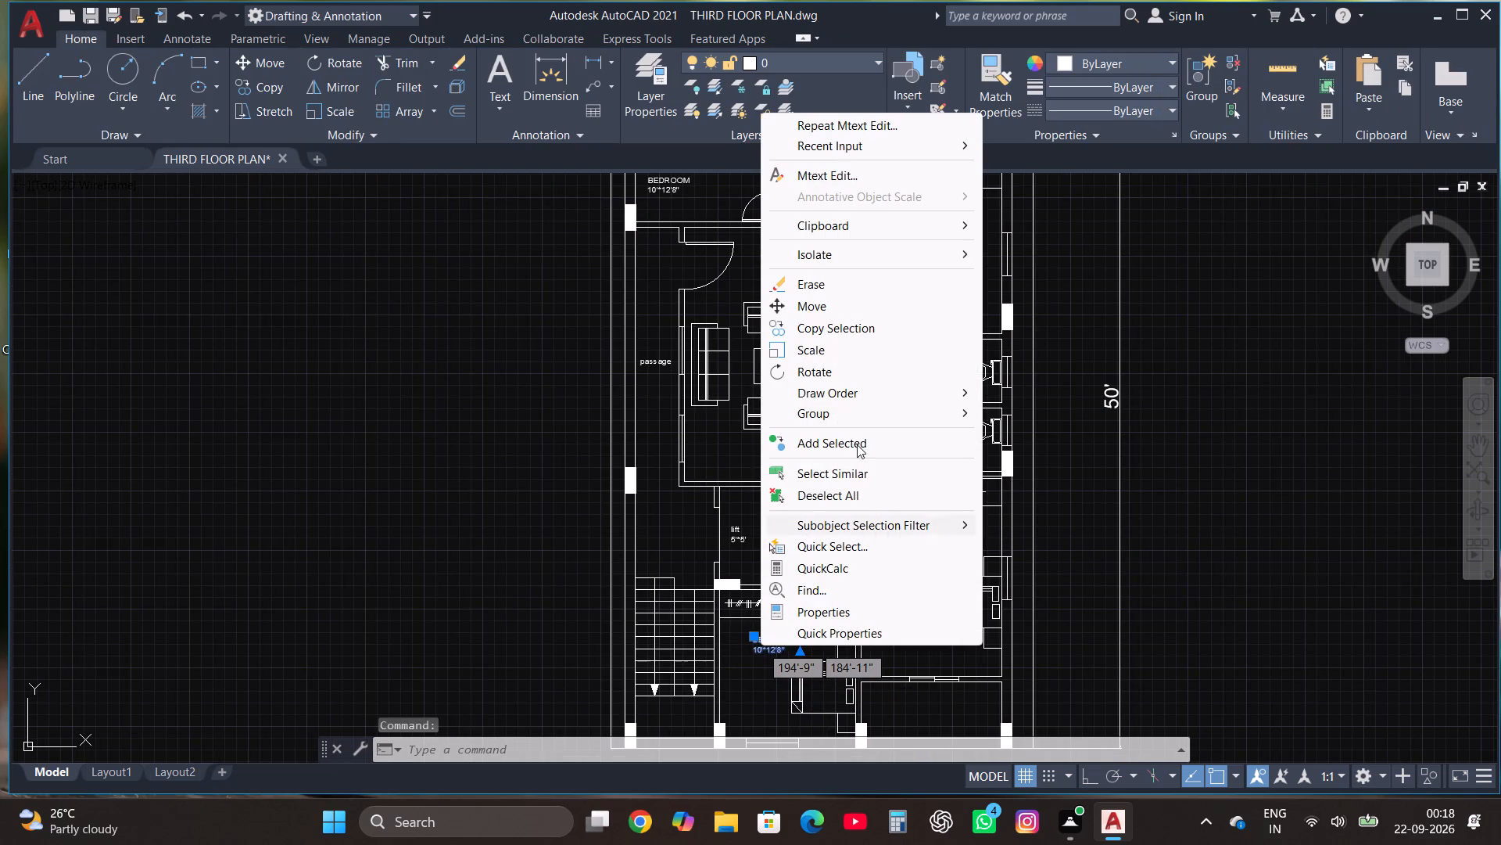
click(868, 164)
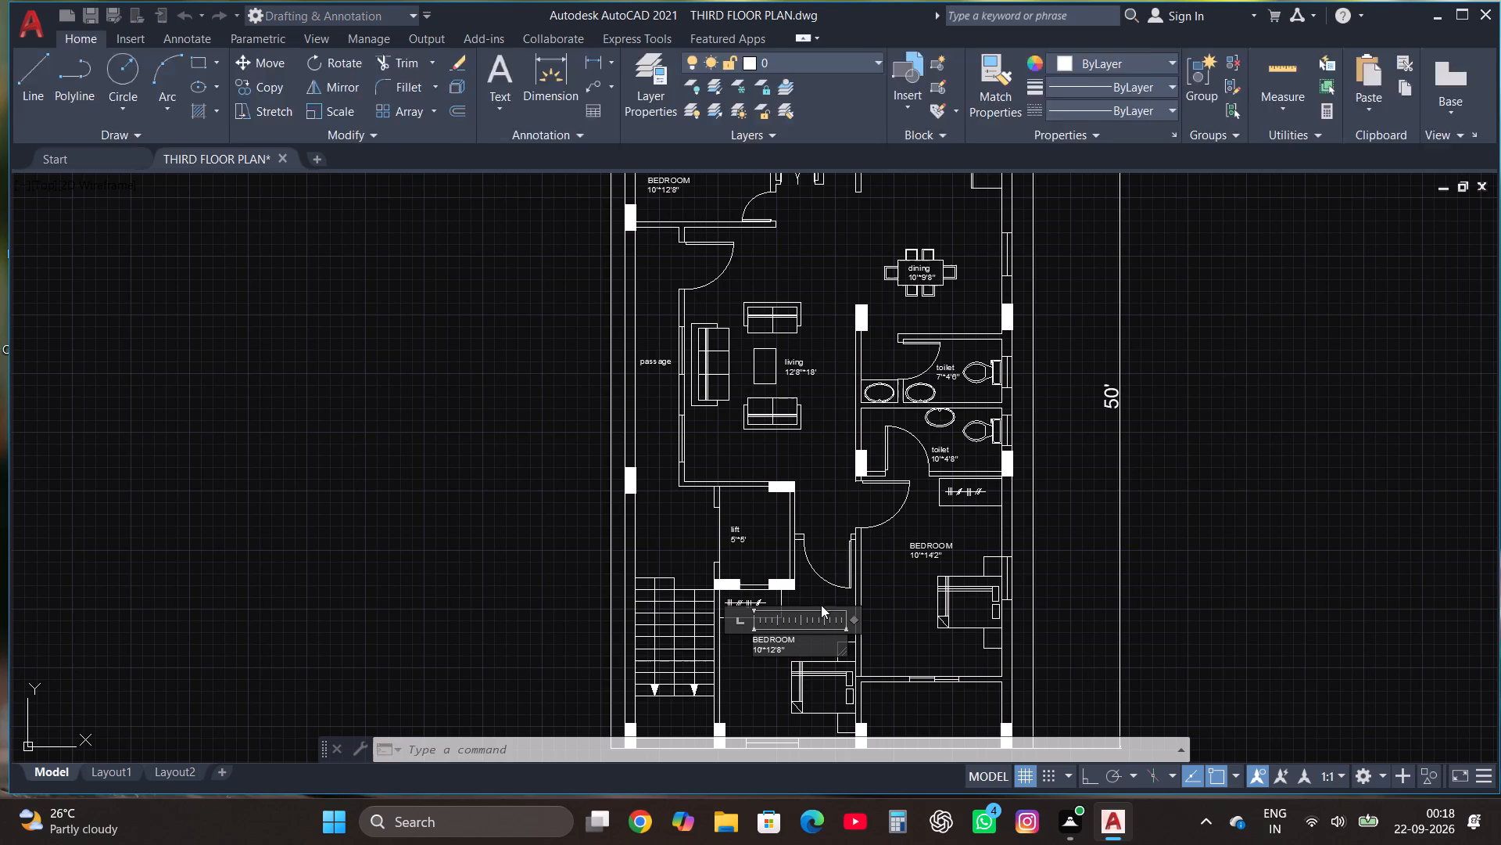
scroll(783, 664, up, 4)
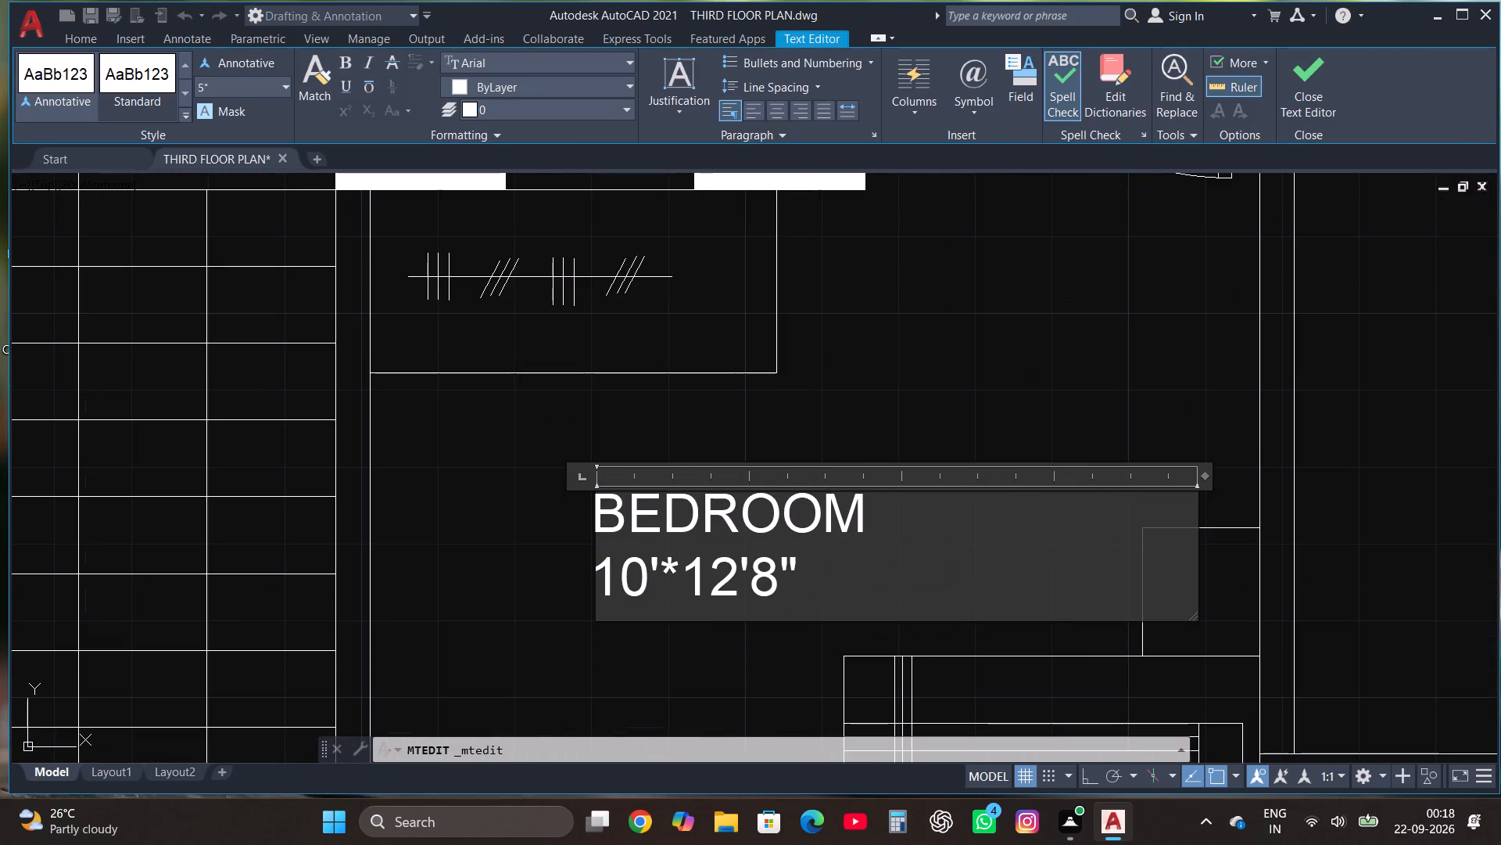
click(798, 586)
key(BackSpace)
key(BackSpace)
key(BackSpace)
key(BackSpace)
key(BackSpace)
key(BackSpace)
key(BackSpace)
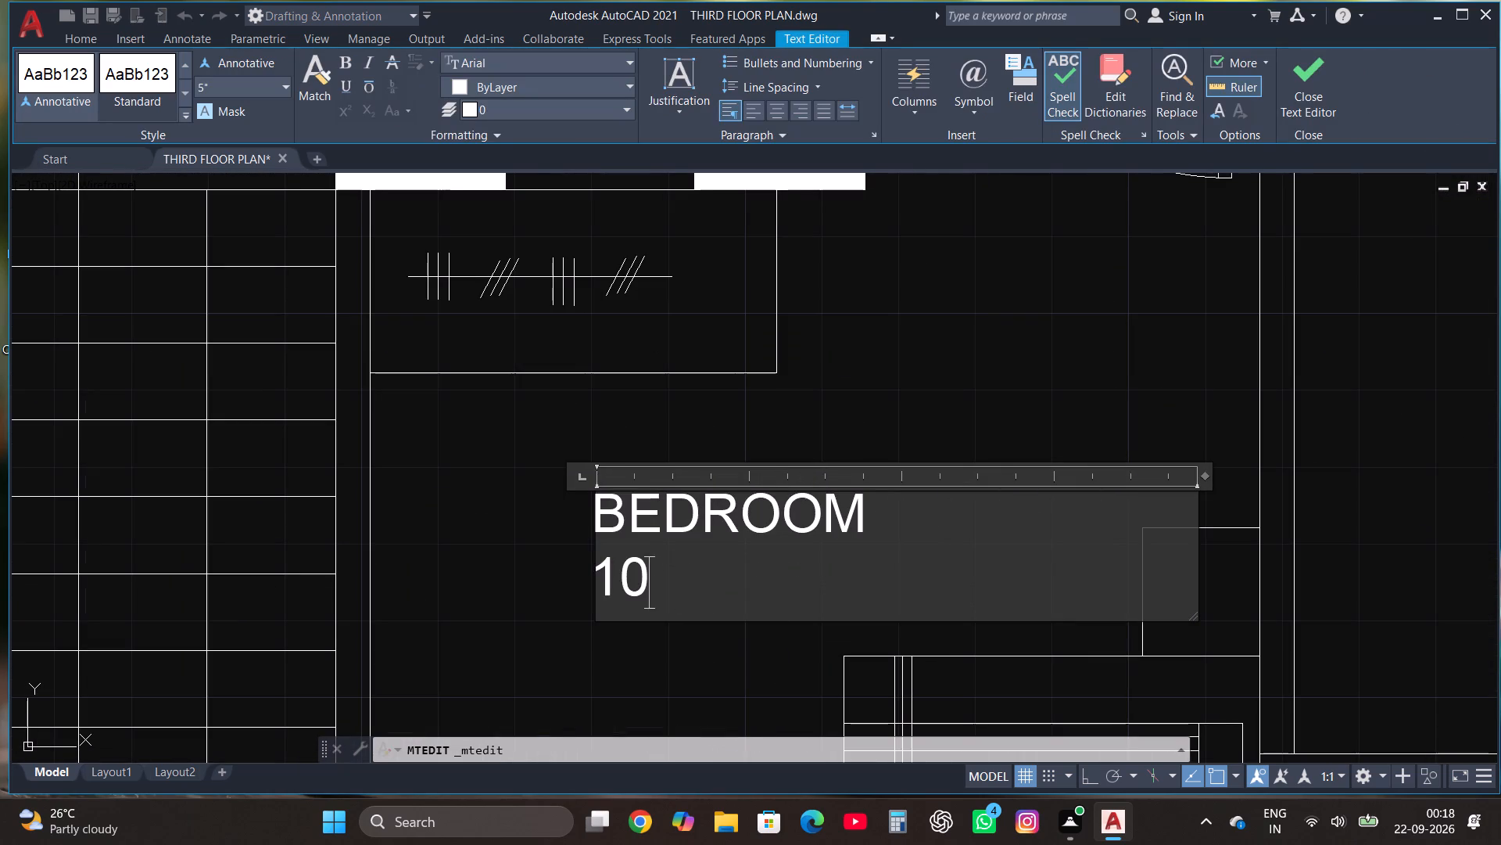
key(BackSpace)
key(BackSpace)
text(9')
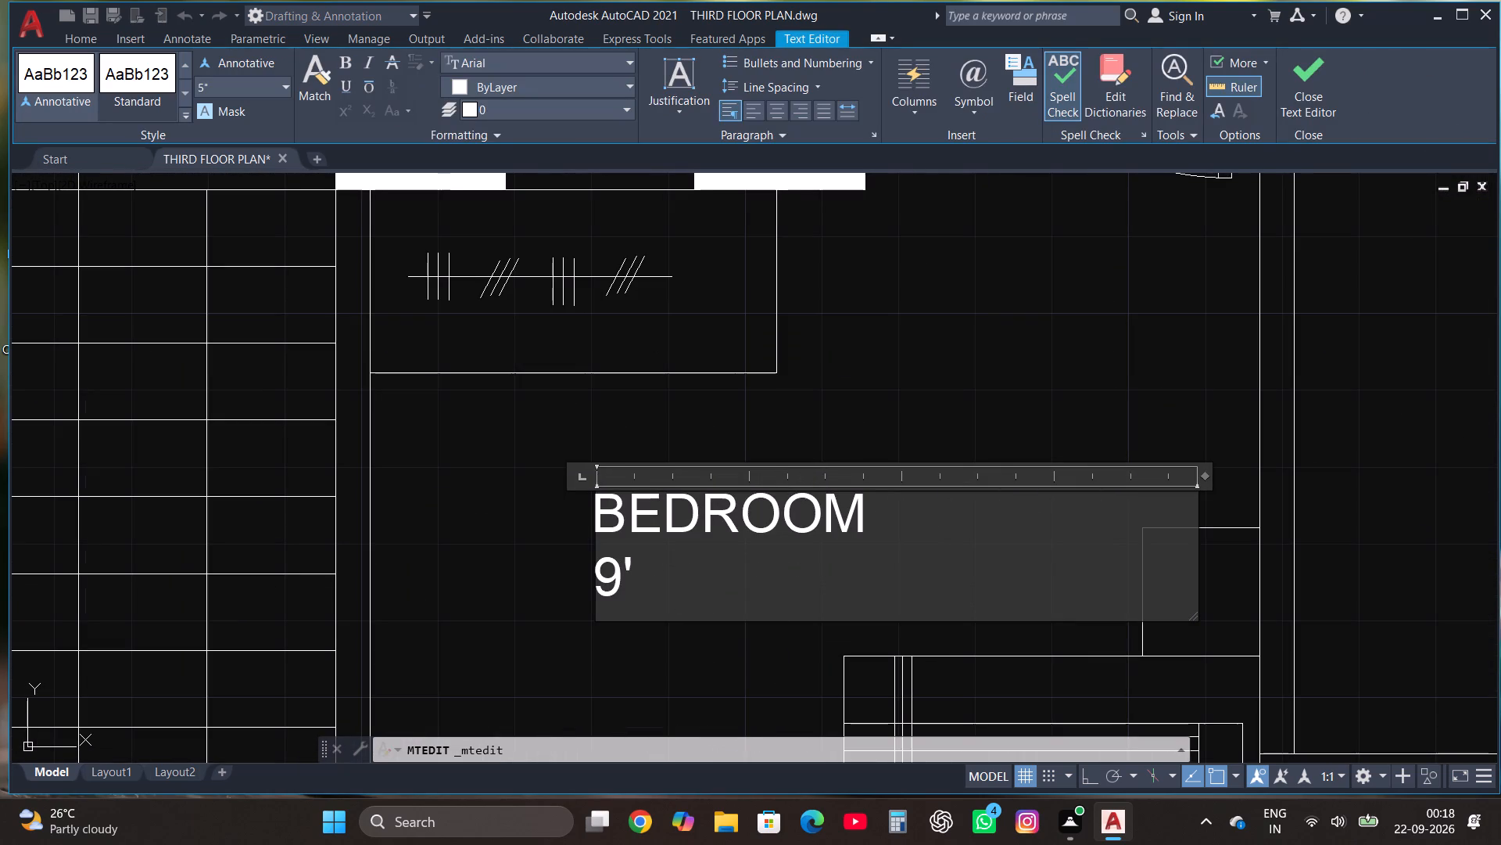
text(8")
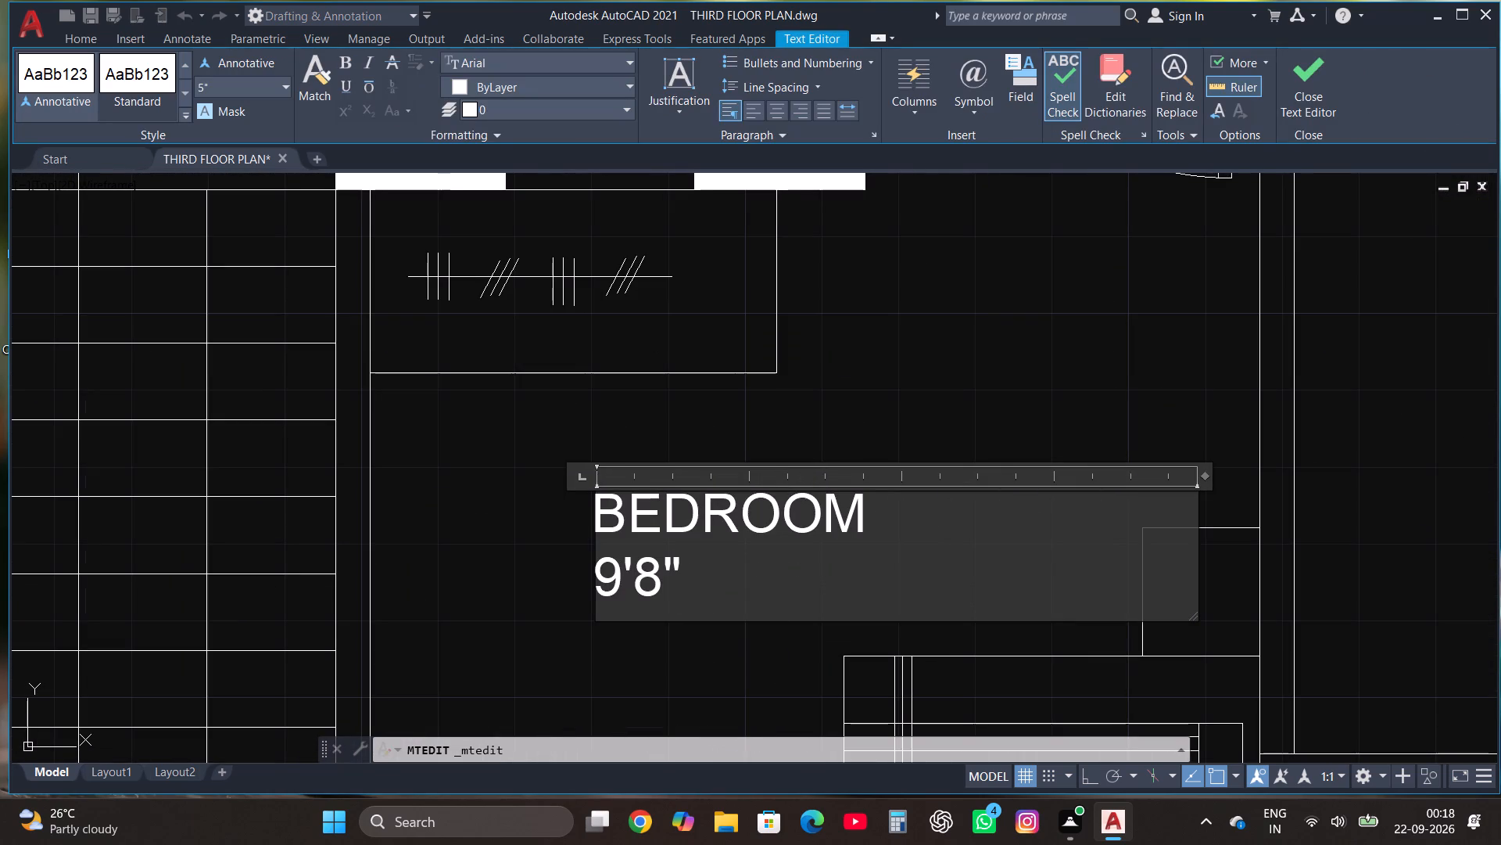
text(*10'6")
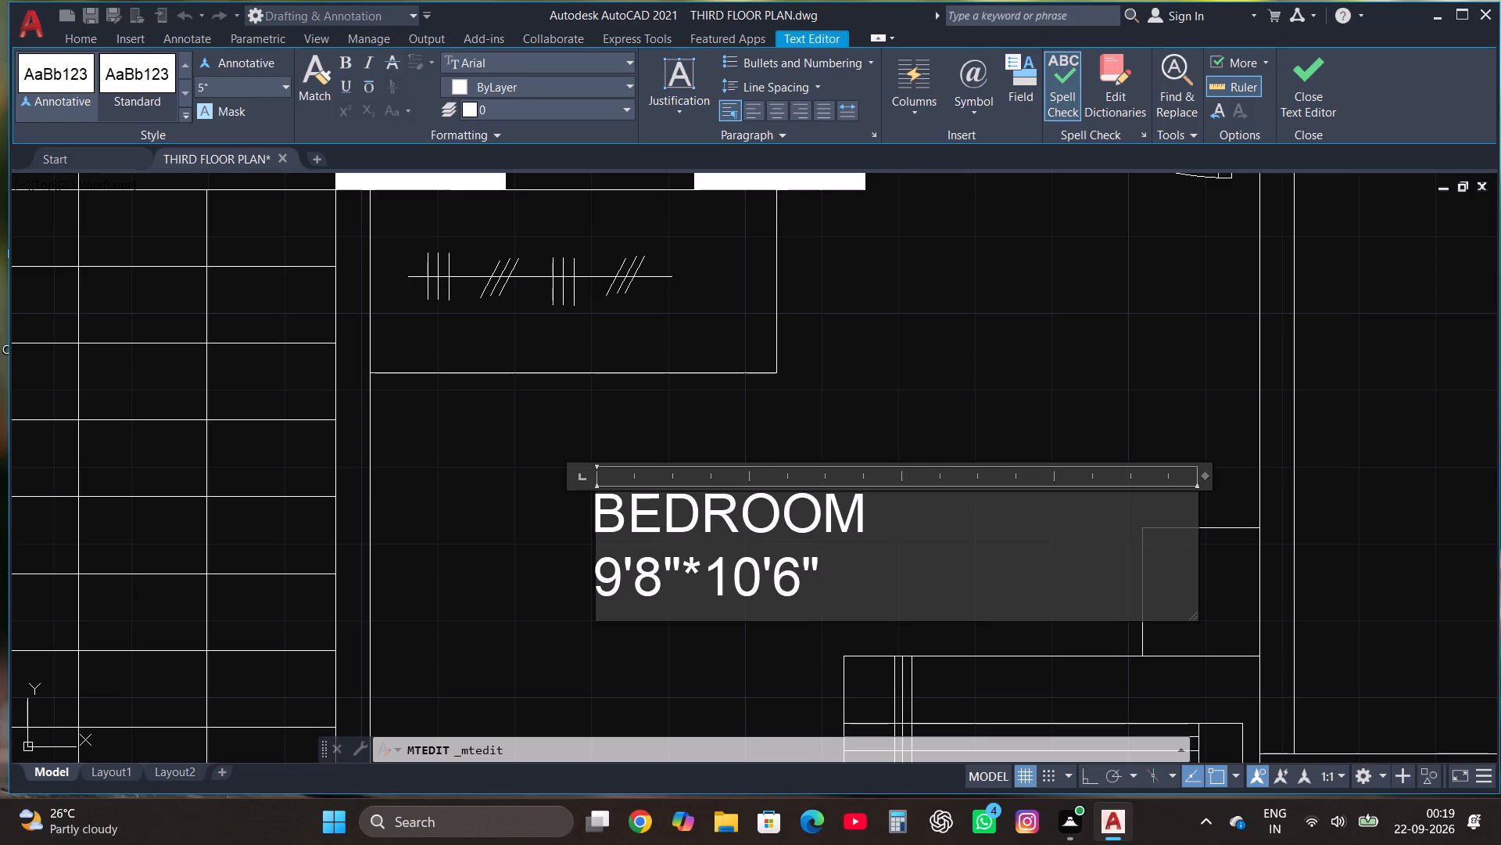
click(1305, 74)
Copy the BEDROOM label from the bedroom south of the lift to the space just north of the staircase.
scroll(668, 506, down, 1)
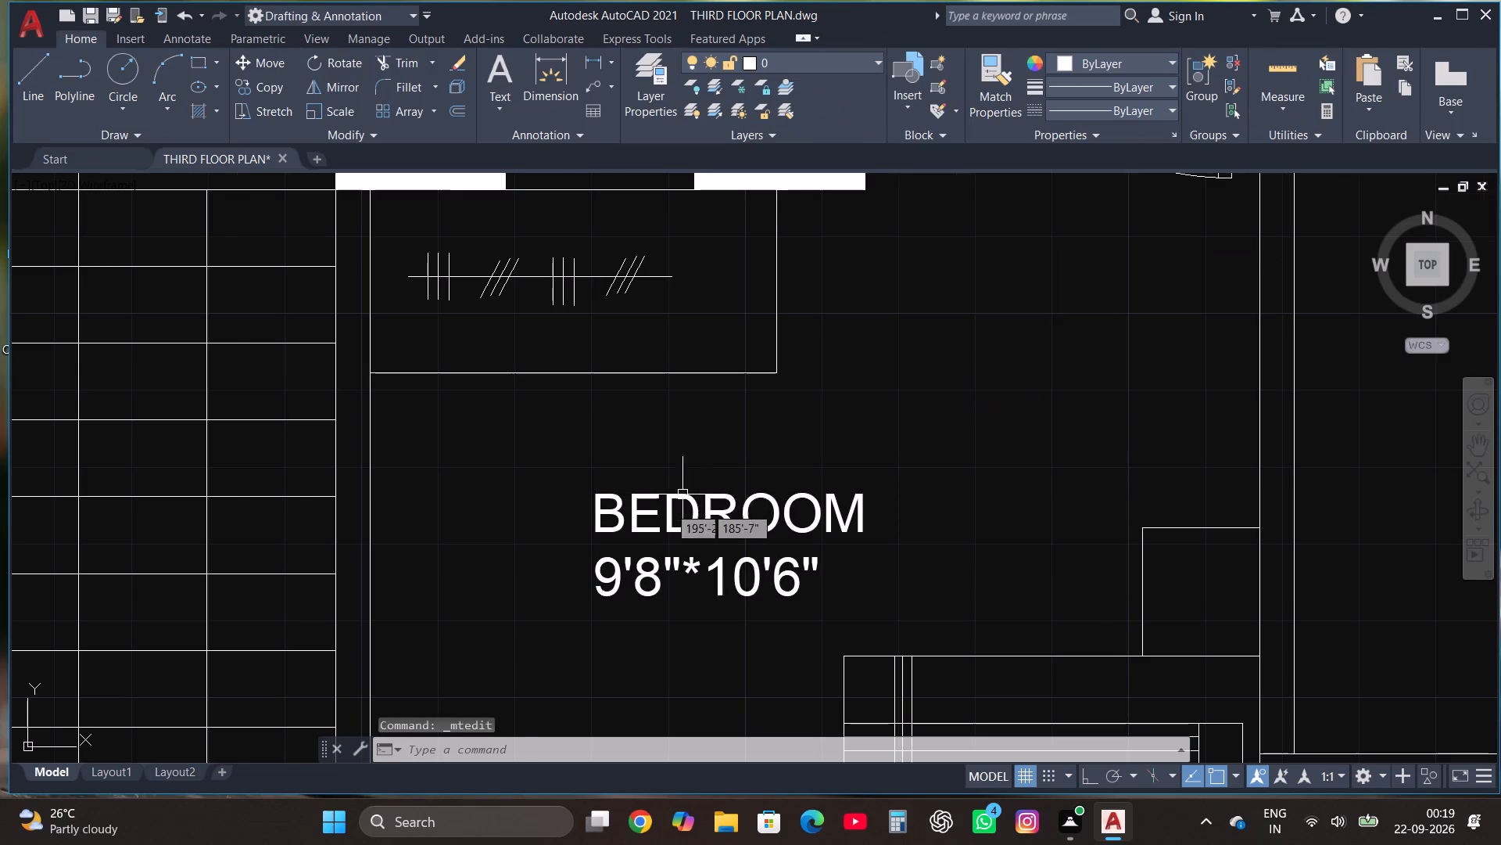
scroll(668, 506, down, 2)
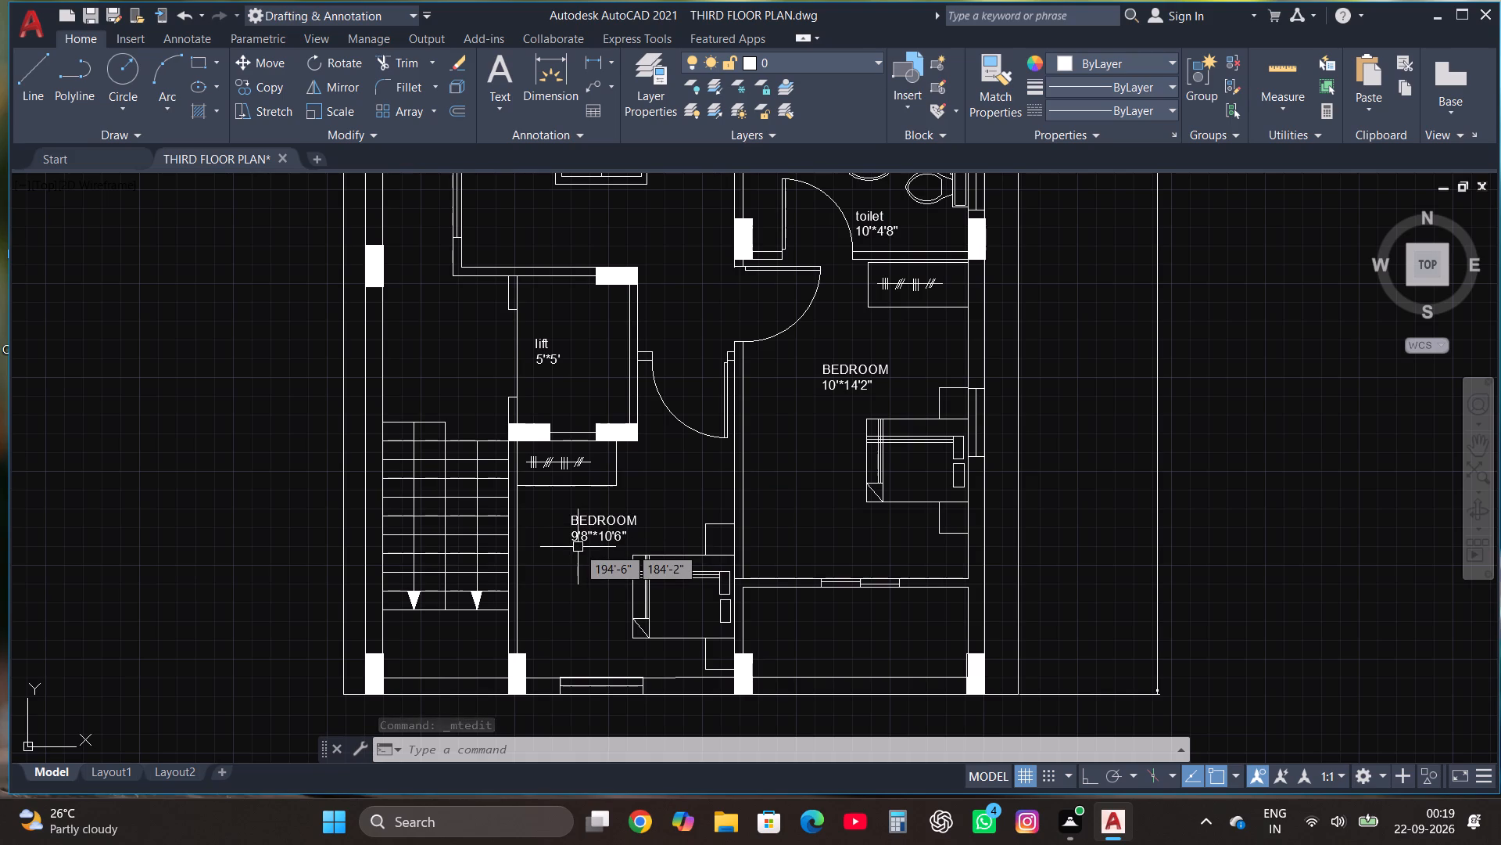
scroll(578, 547, down, 1)
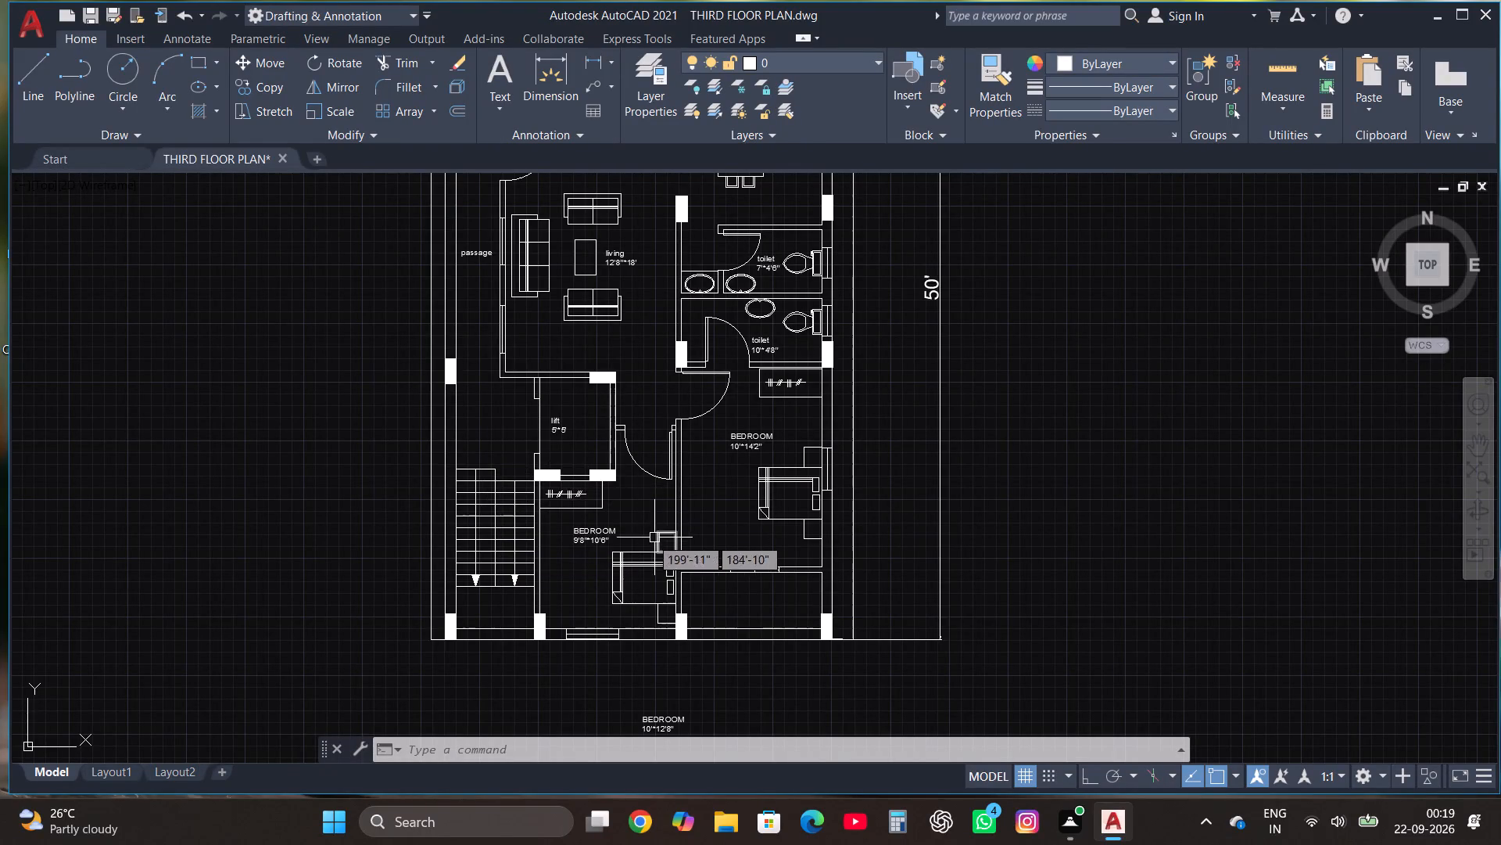
scroll(557, 490, up, 2)
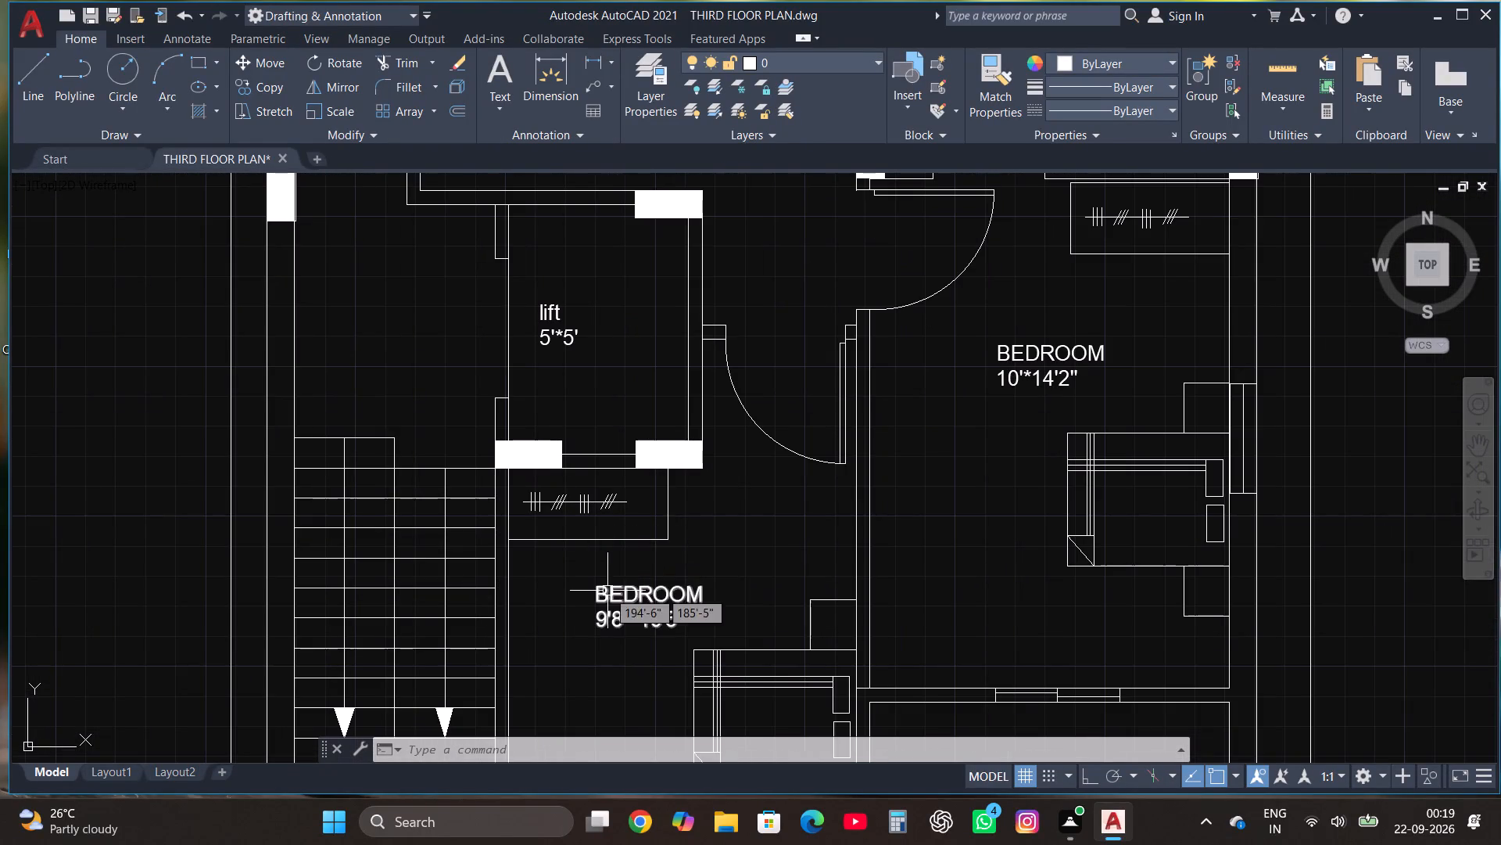
click(607, 595)
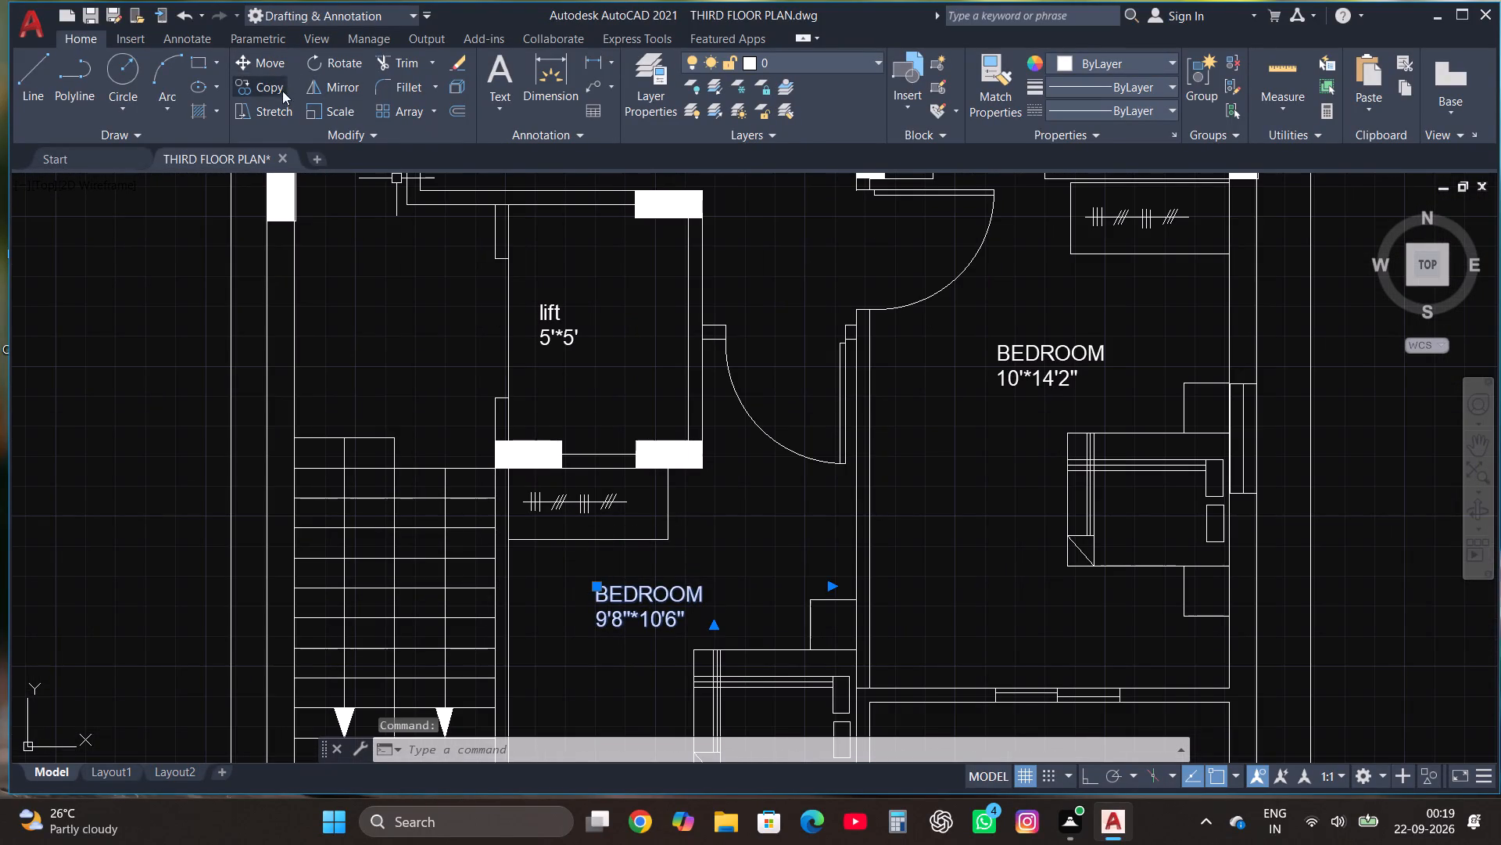
click(267, 87)
click(608, 615)
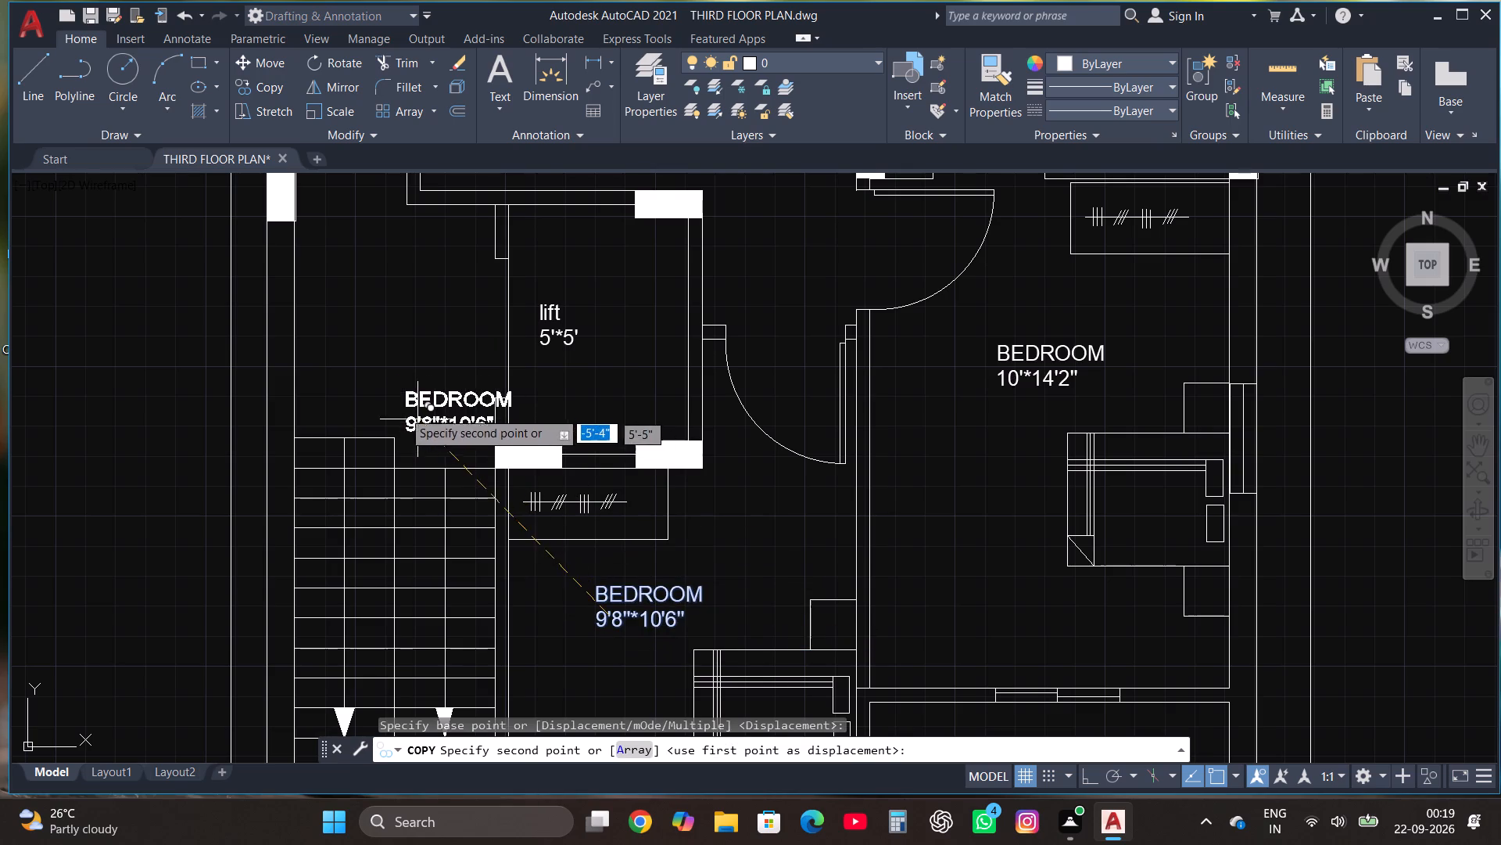
click(400, 407)
Replace the whole text of the copied BEDROOM label north of the staircase with "up".
click(406, 393)
right_click(406, 393)
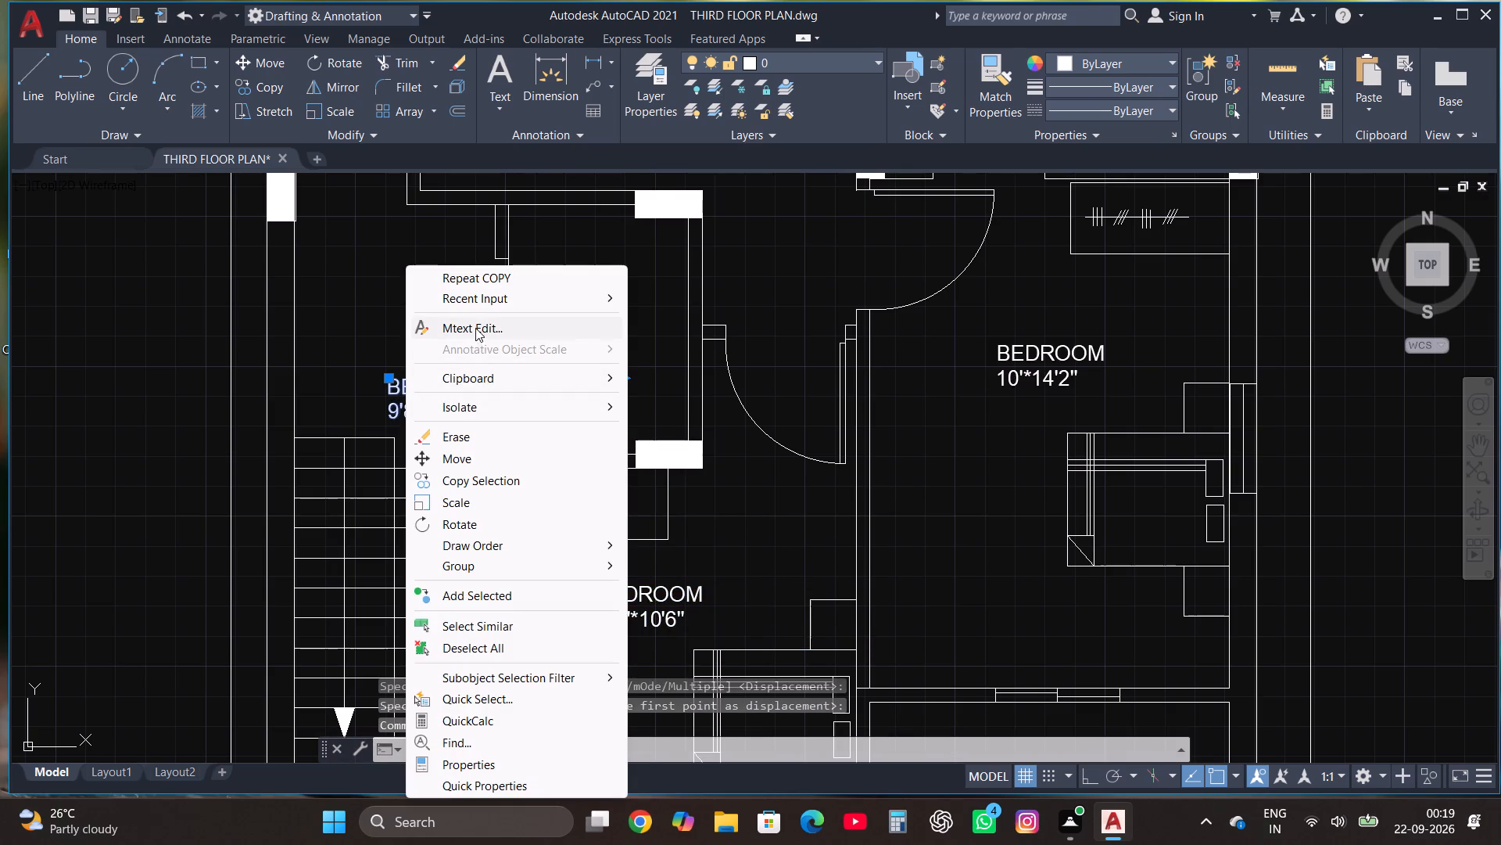
click(475, 328)
click(477, 419)
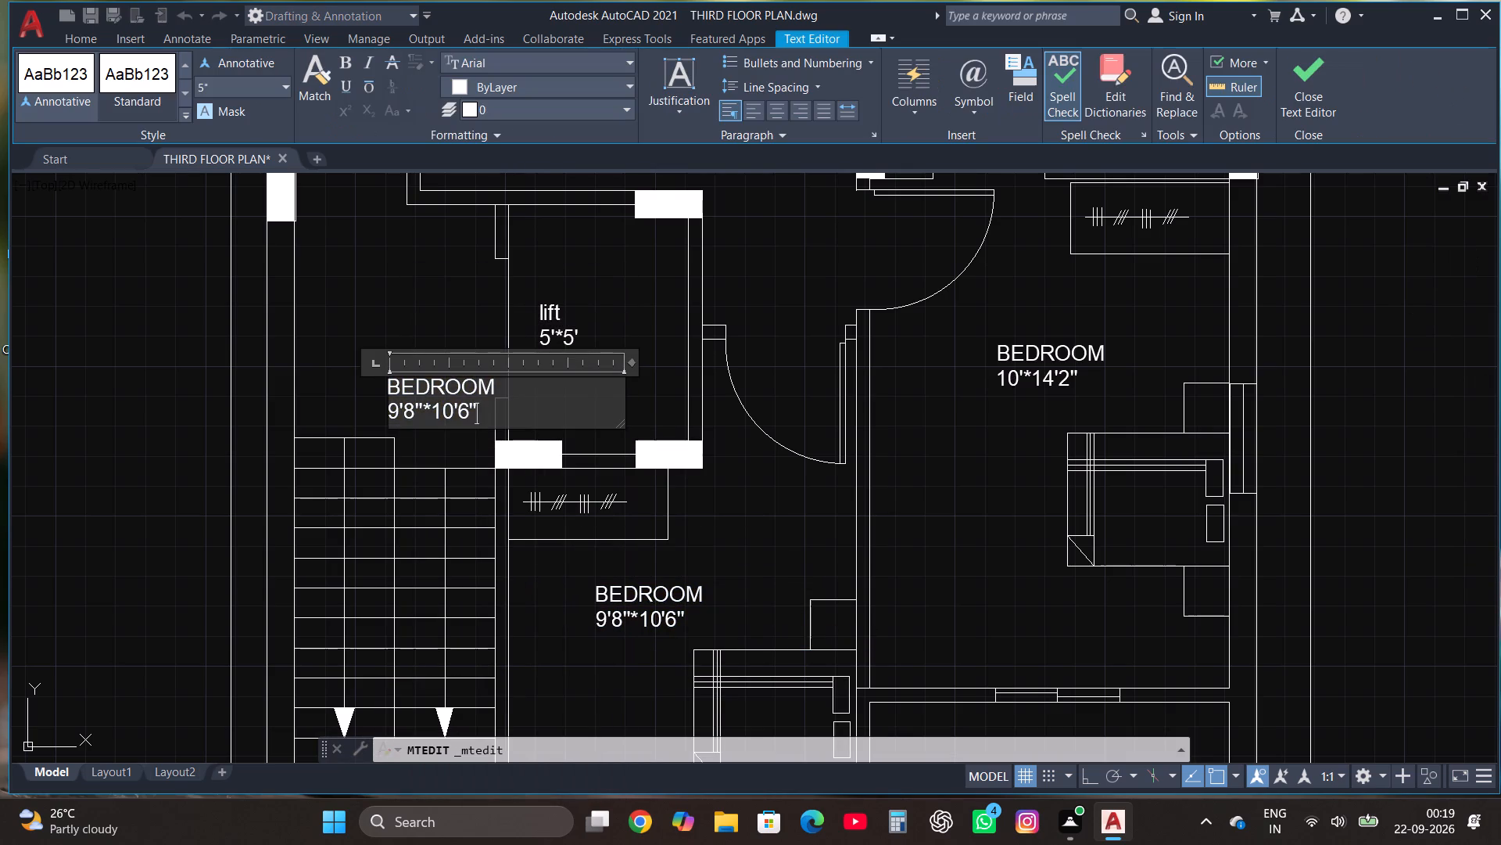
key(BackSpace)
key(BackSpace)
key(BackSpace)
key(BackSpace)
key(BackSpace)
key(BackSpace)
key(BackSpace)
key(BackSpace)
key(BackSpace)
key(BackSpace)
key(BackSpace)
key(BackSpace)
key(BackSpace)
key(BackSpace)
key(BackSpace)
key(BackSpace)
key(BackSpace)
key(BackSpace)
key(BackSpace)
key(BackSpace)
text(uo)
key(BackSpace)
key(p)
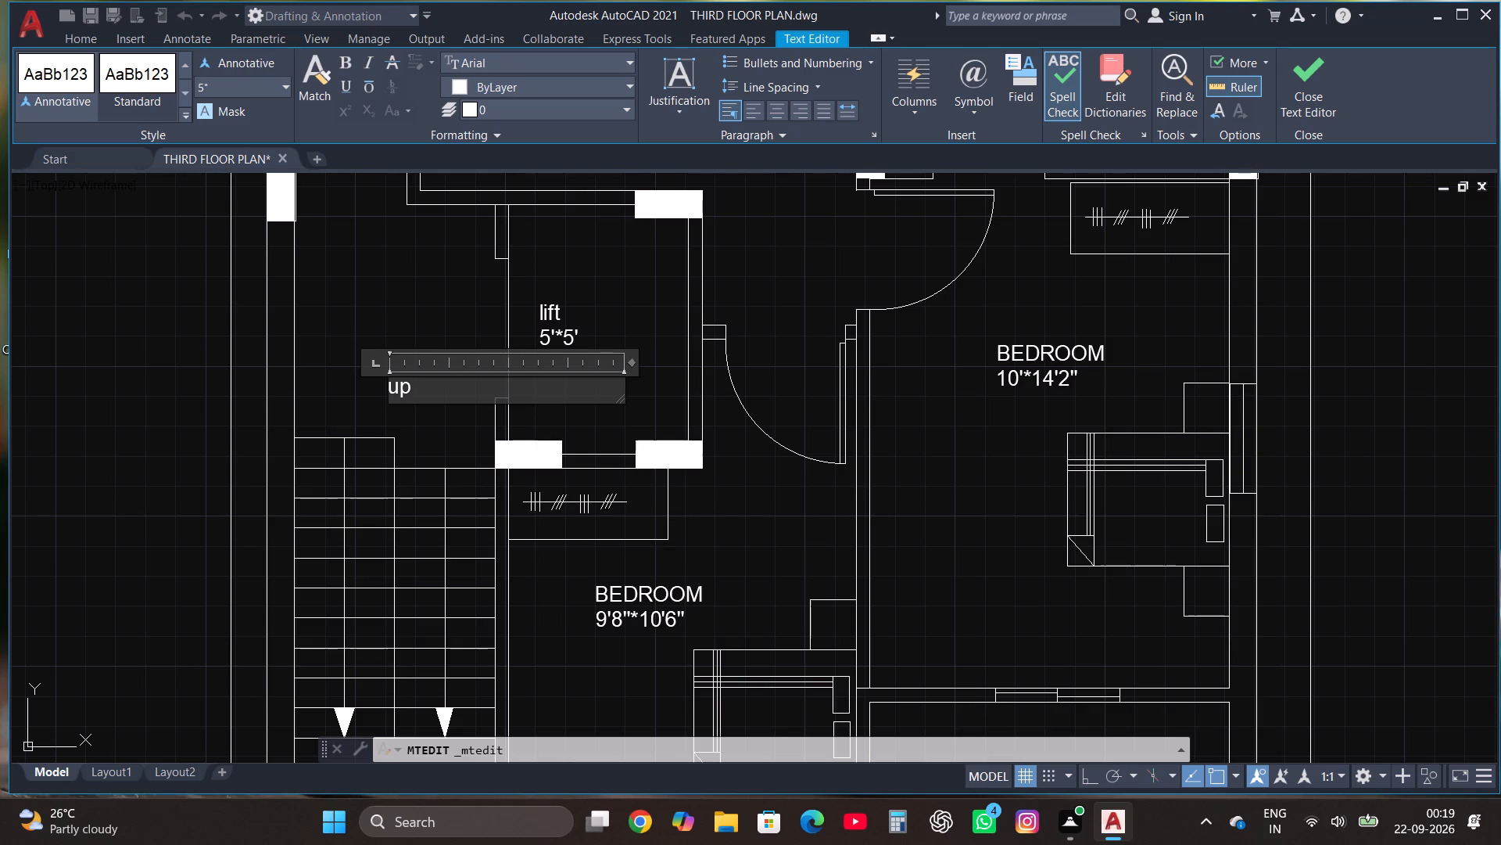
click(1299, 79)
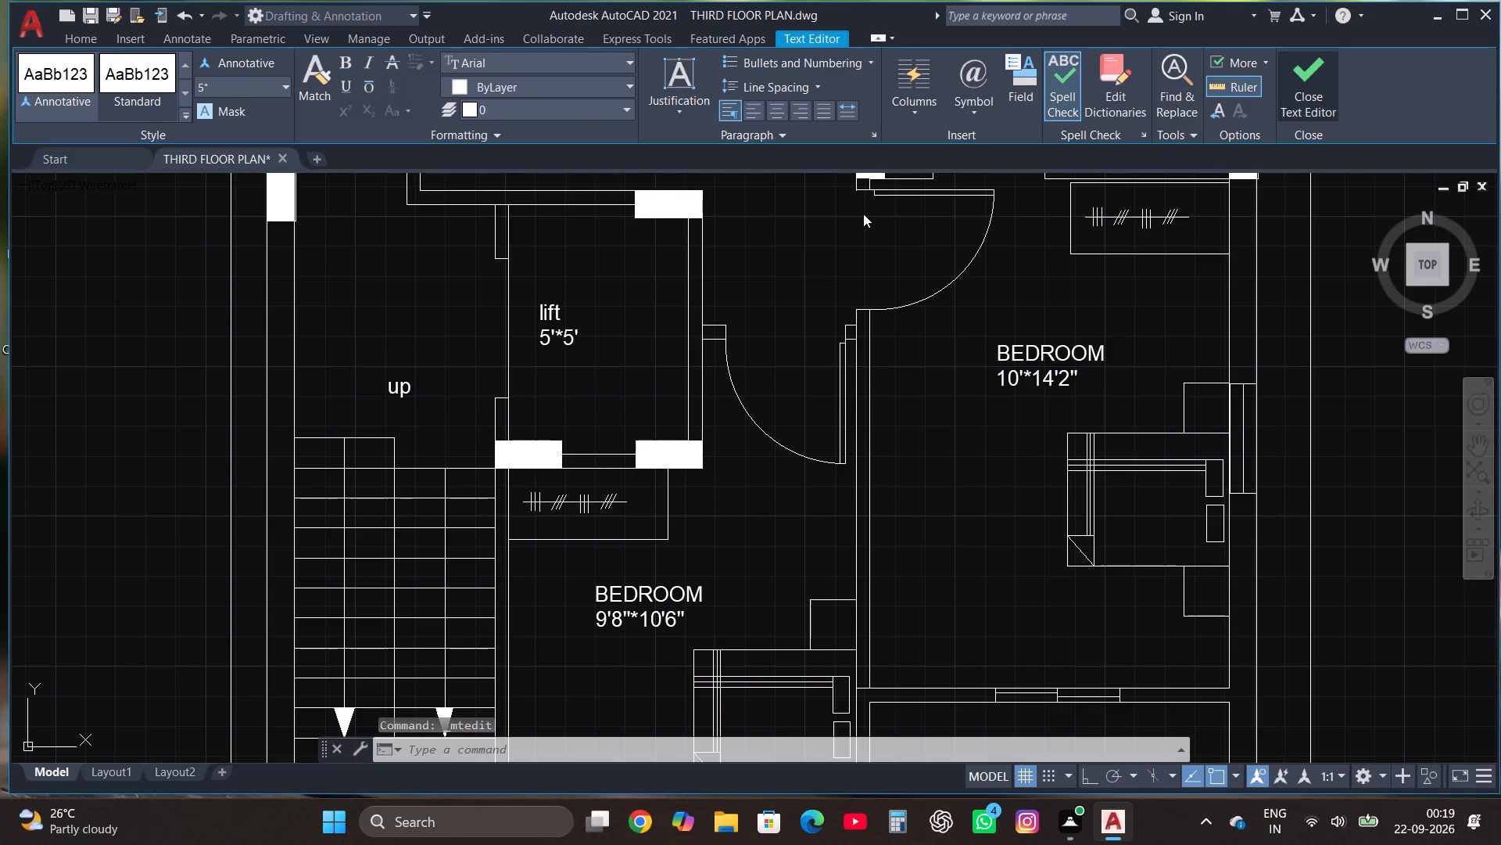
Copy the "up" label north of the staircase to a spot just west of it.
click(392, 392)
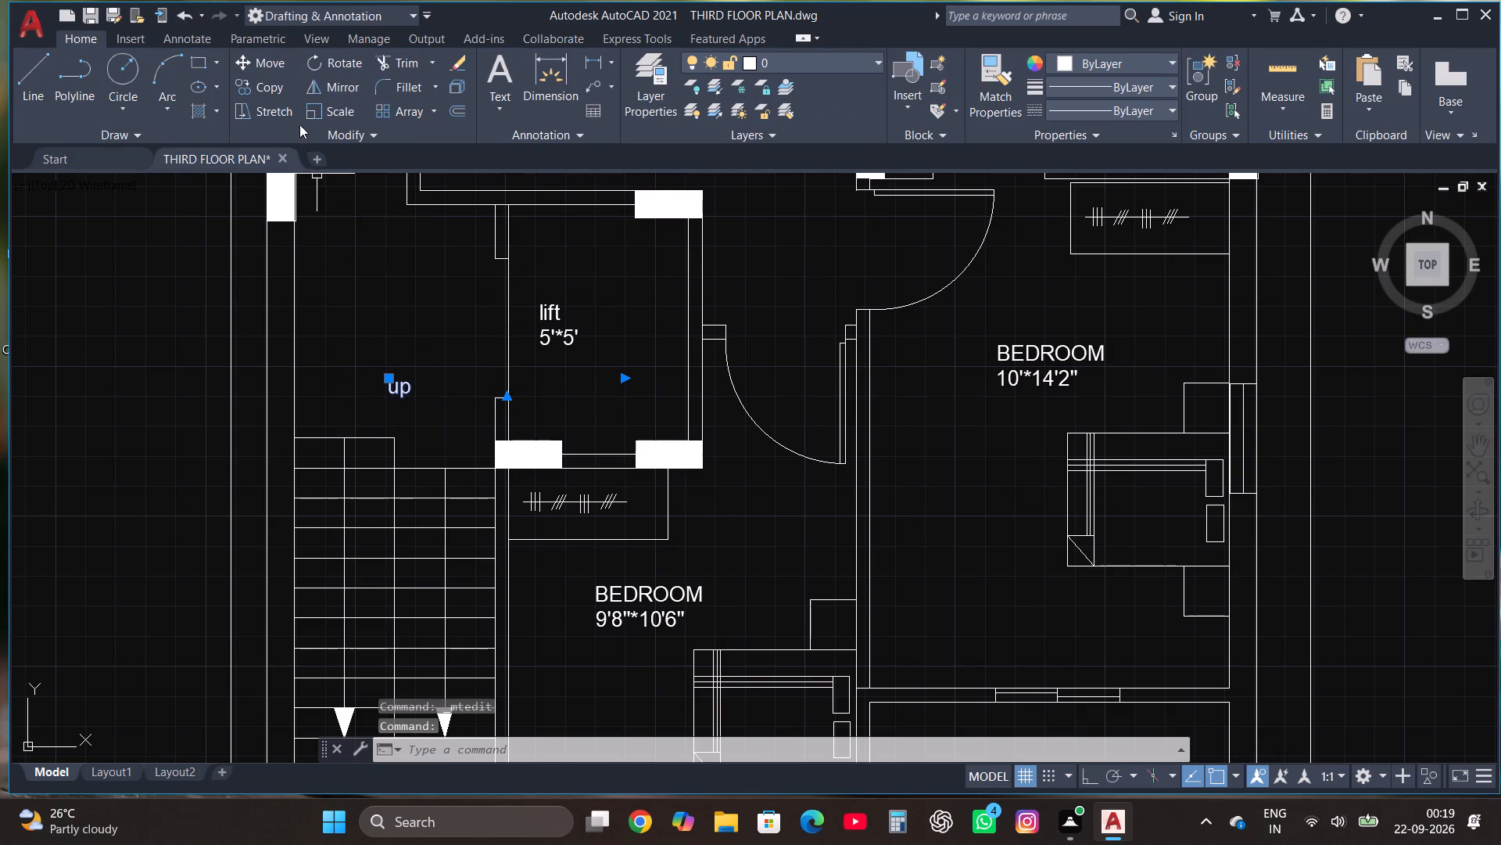
click(274, 85)
click(392, 385)
click(354, 387)
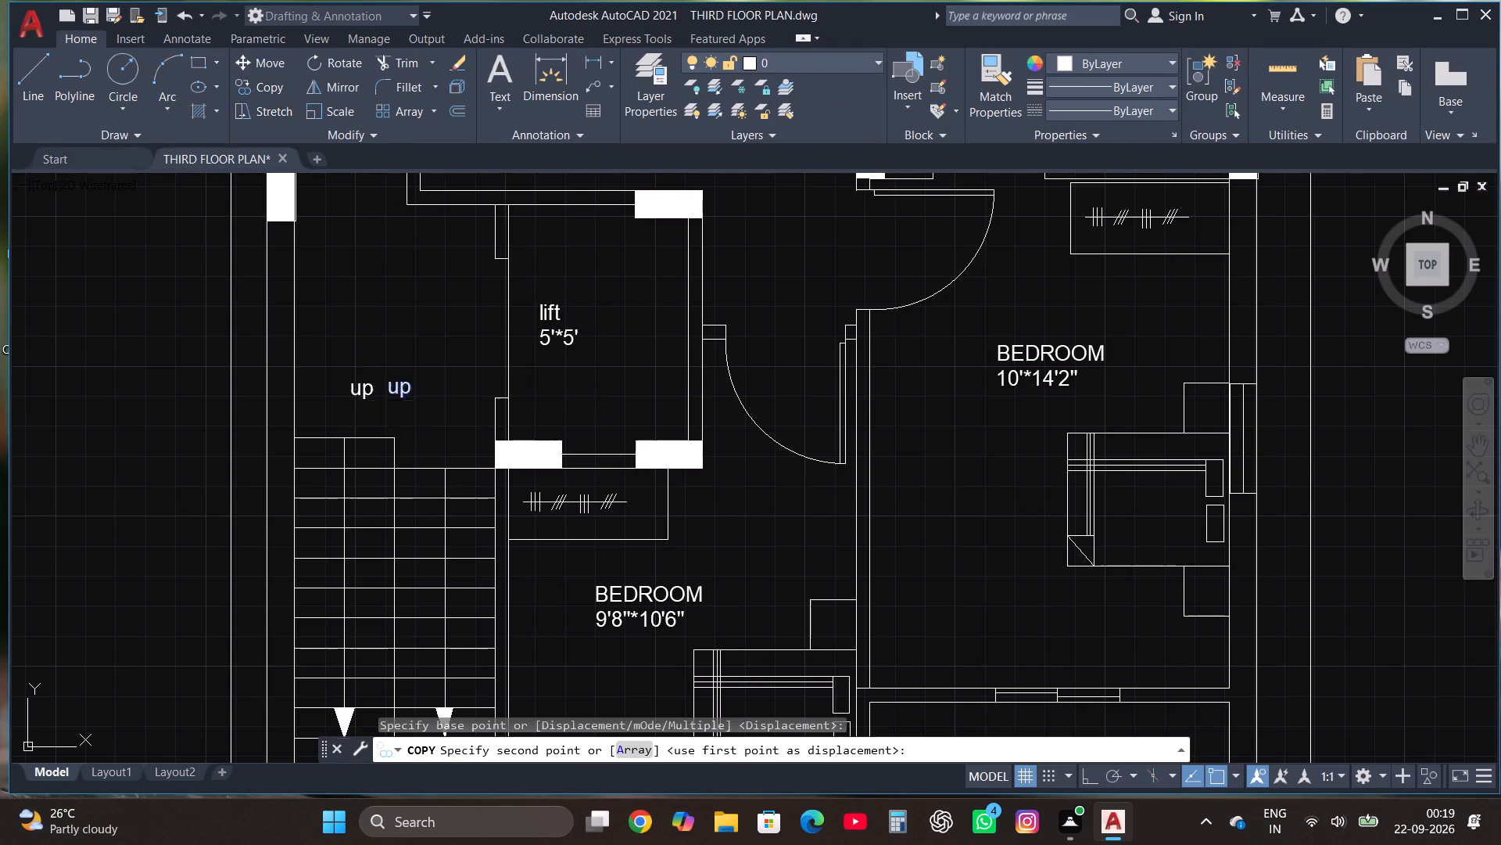
Replace the text of the western "up" copy with "dn".
click(354, 396)
right_click(353, 396)
click(446, 326)
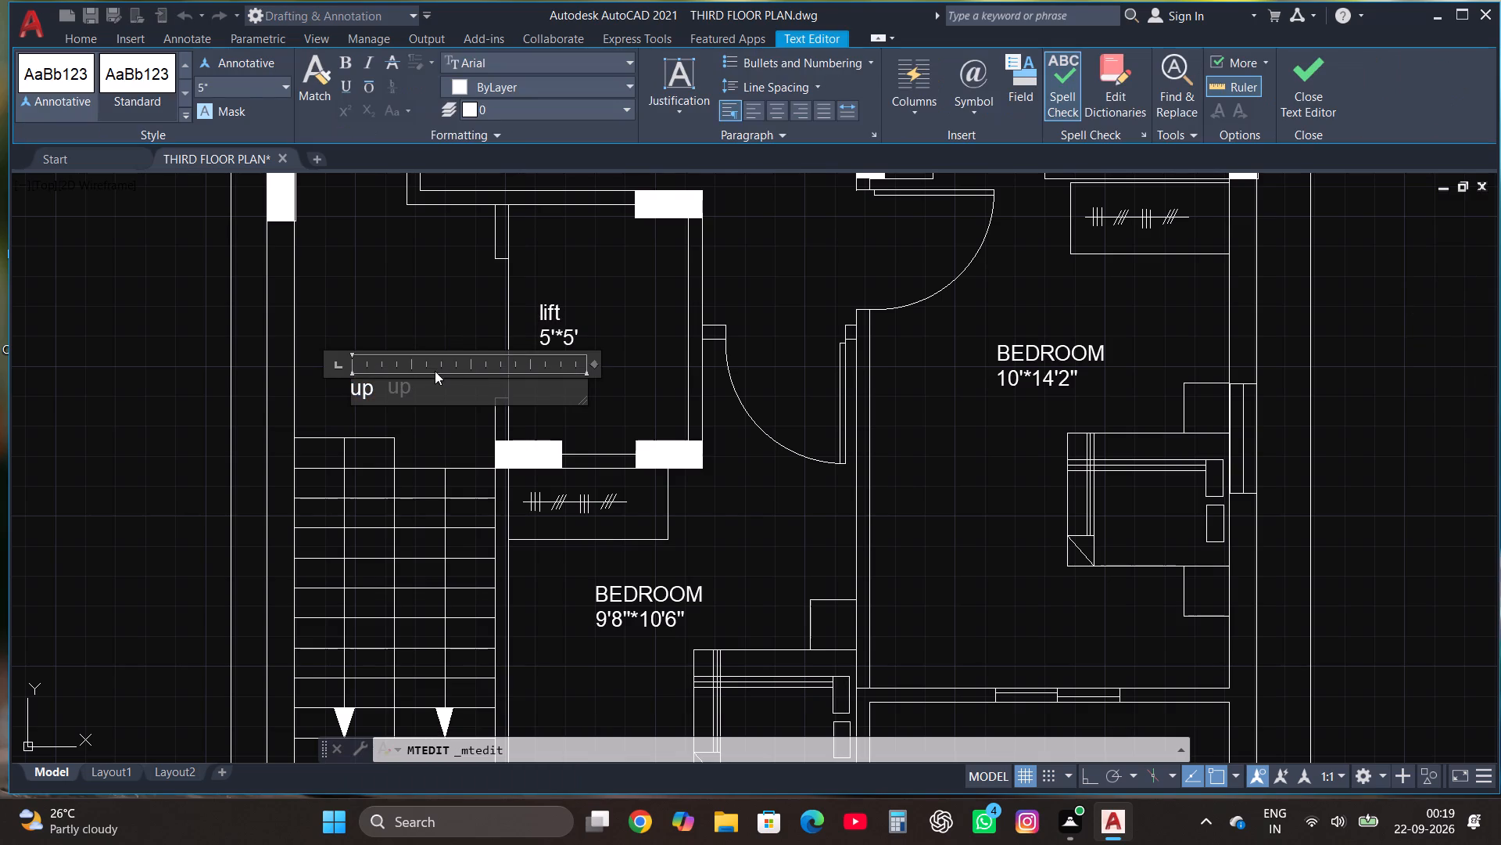
click(435, 376)
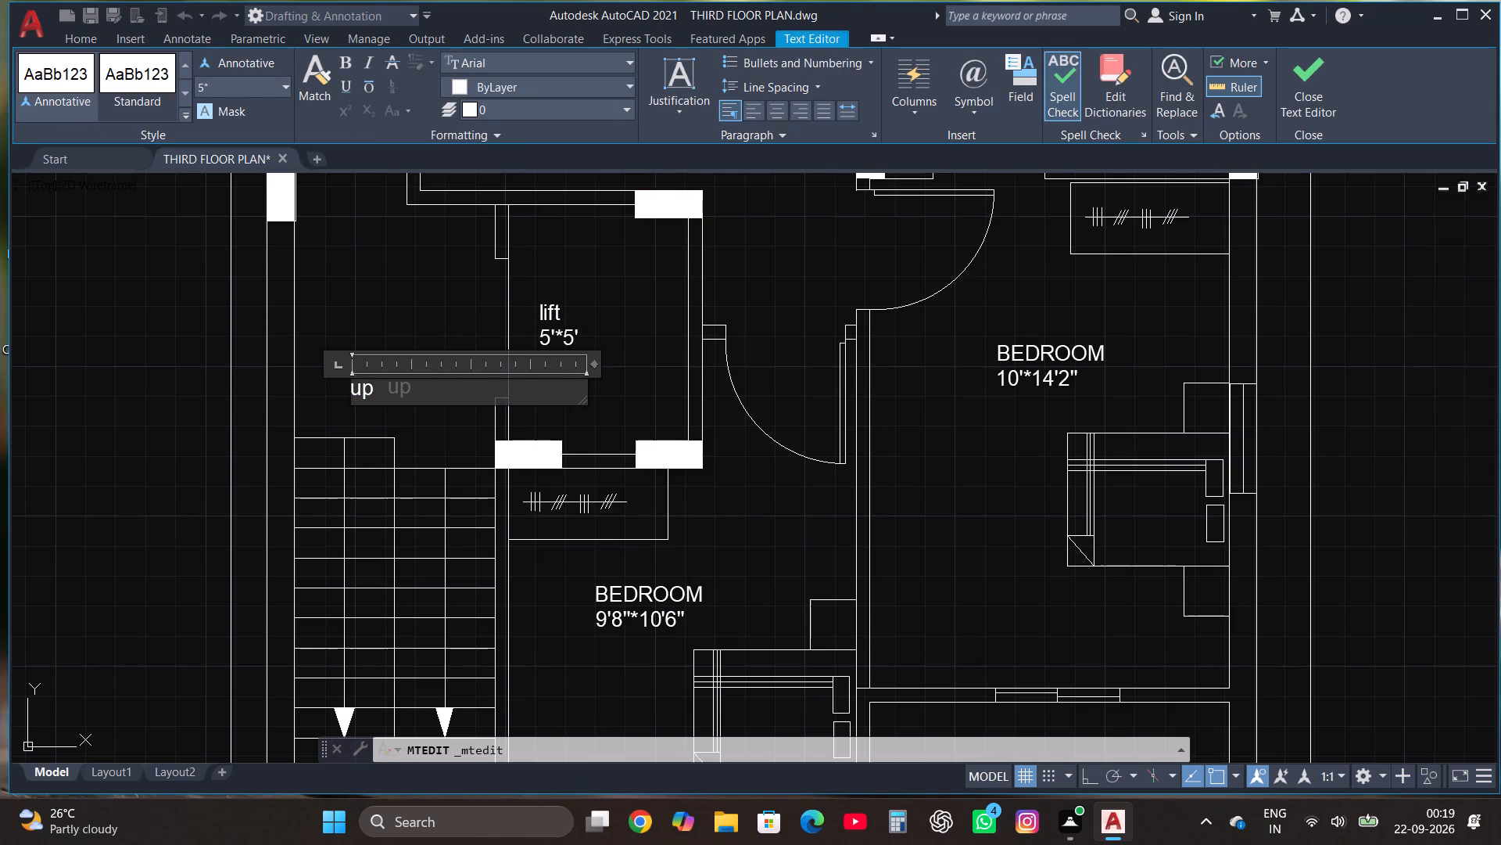
click(391, 400)
key(BackSpace)
key(BackSpace)
key(BackSpace)
text(dn)
click(1307, 69)
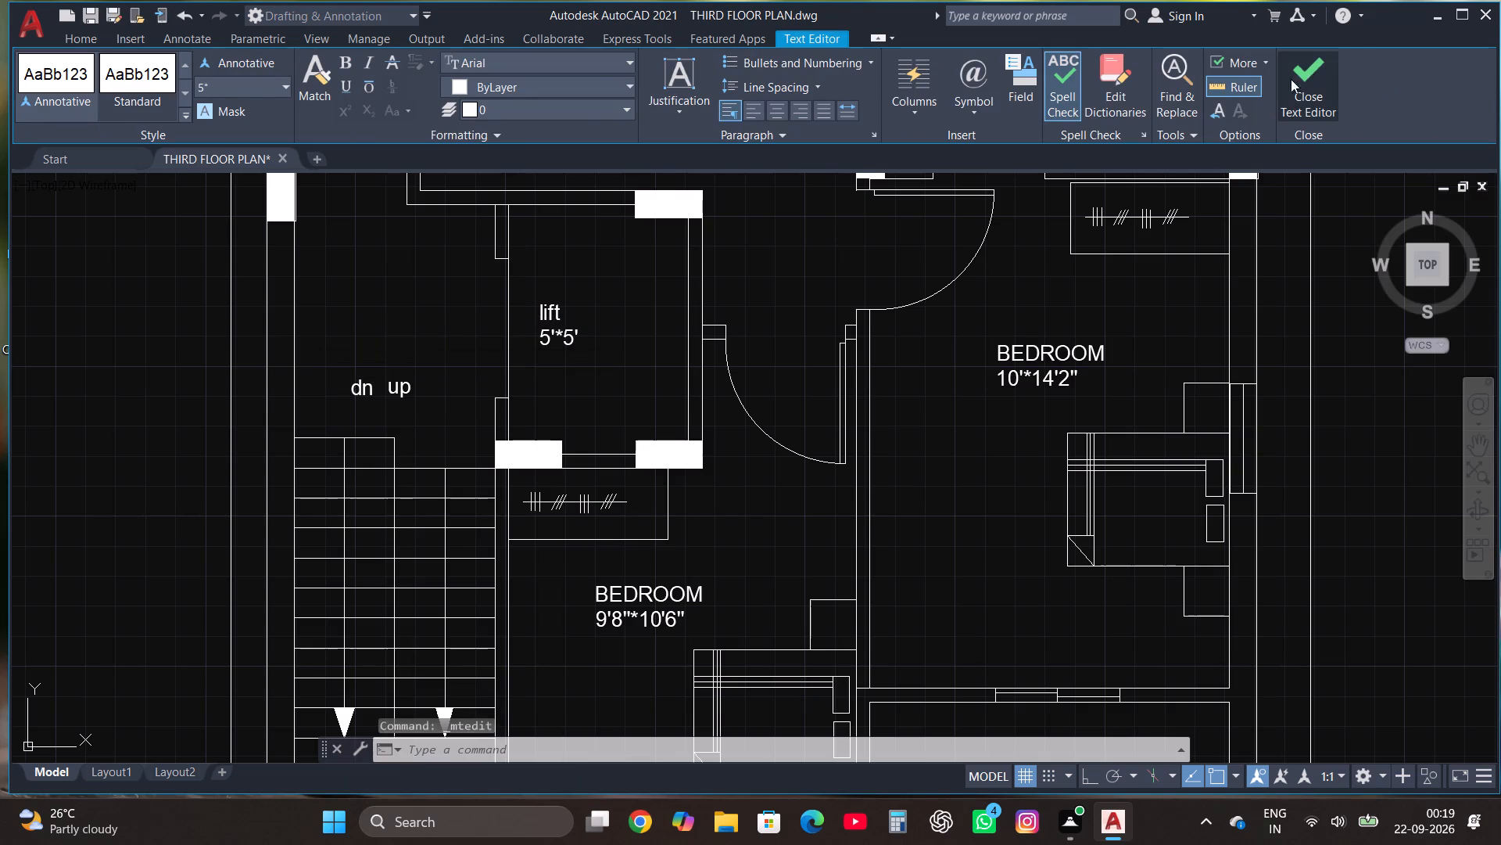
Move the "up" label down to just above the head of the staircase's eastern flight.
click(394, 382)
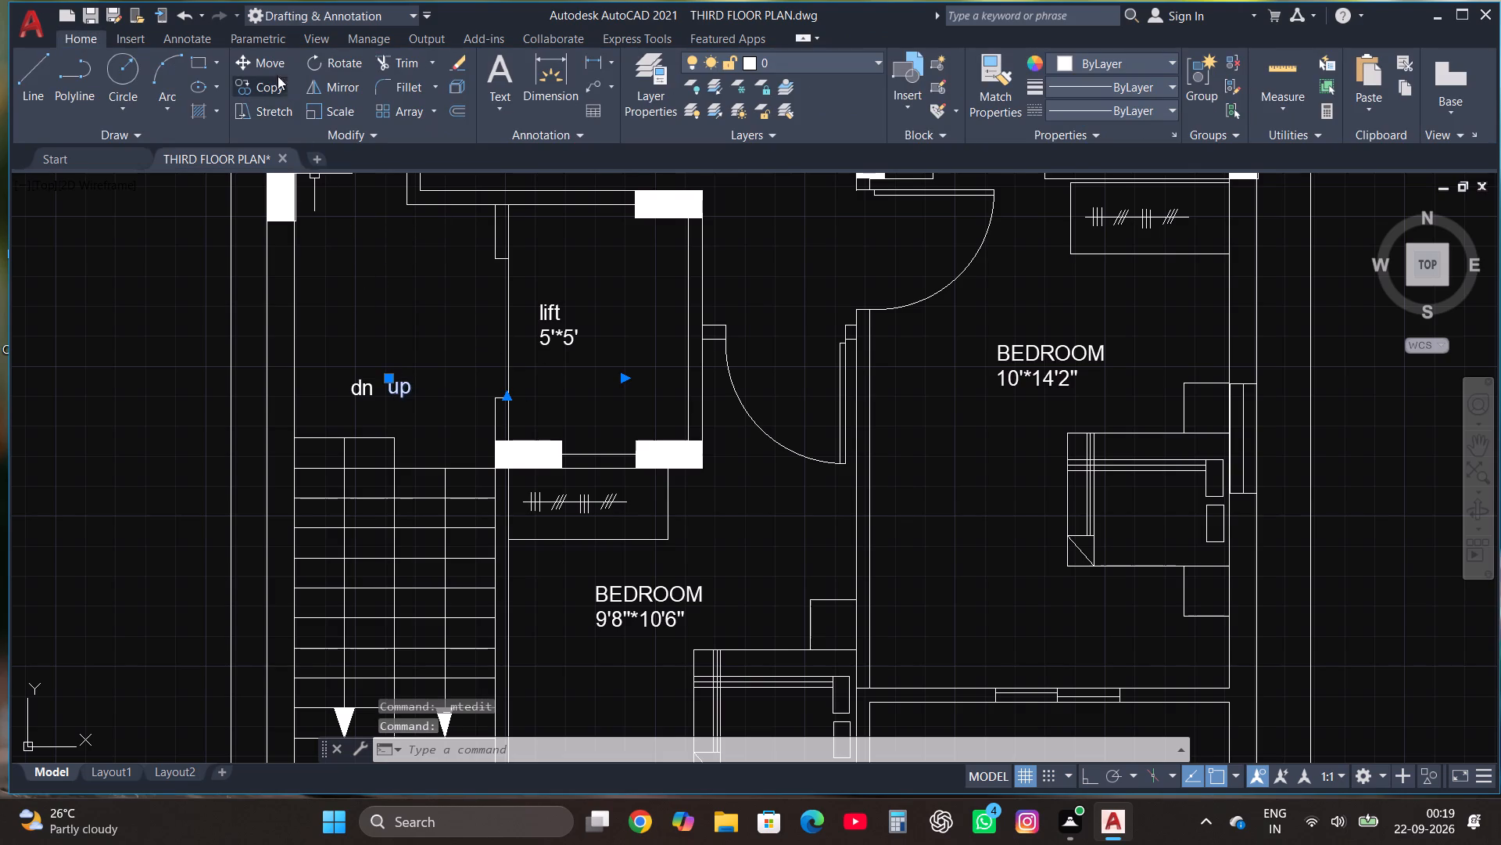
click(267, 64)
click(401, 394)
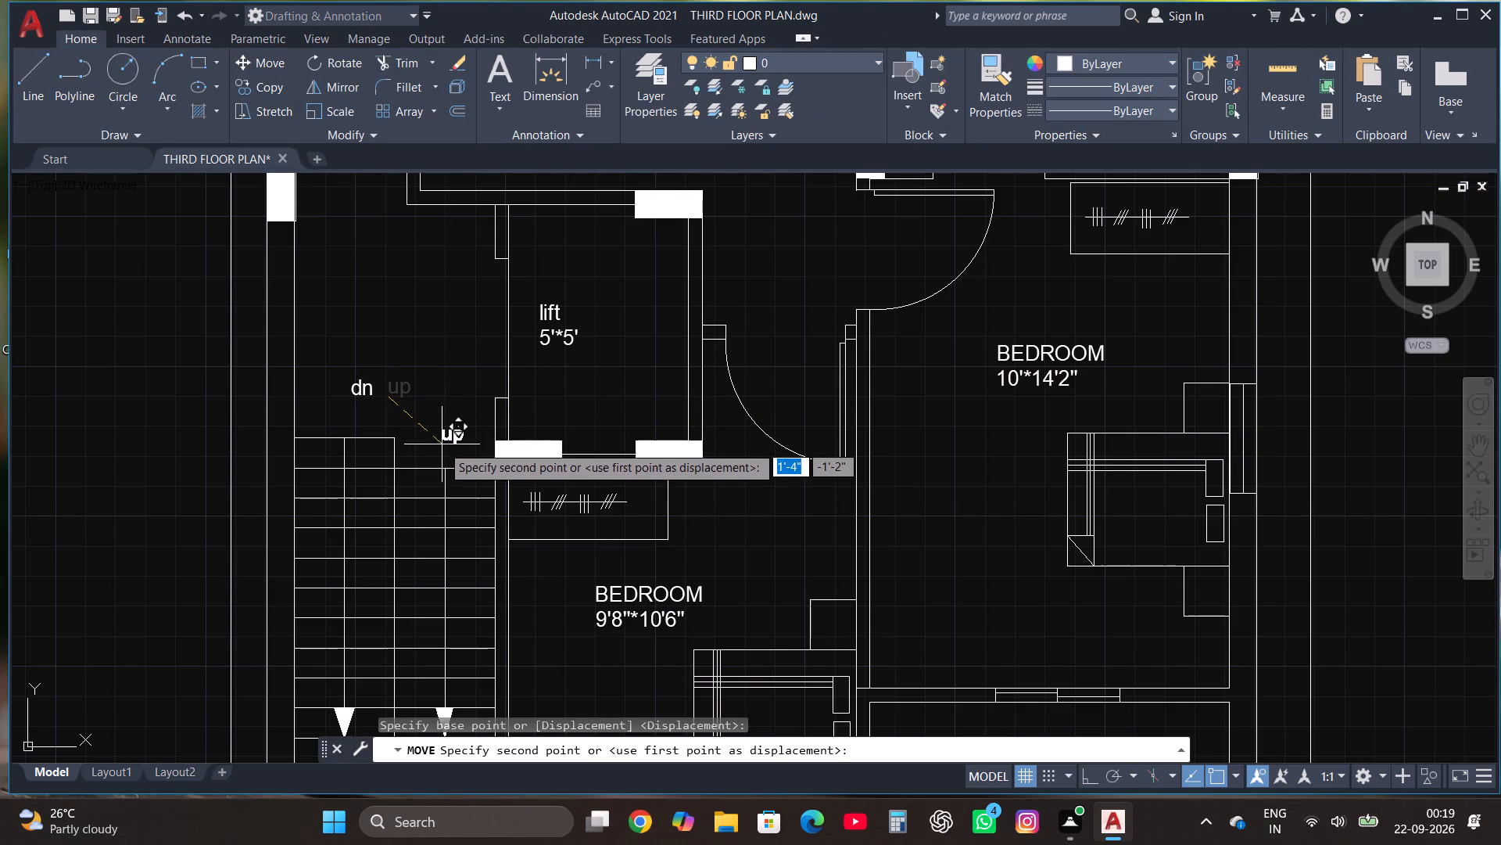
click(439, 451)
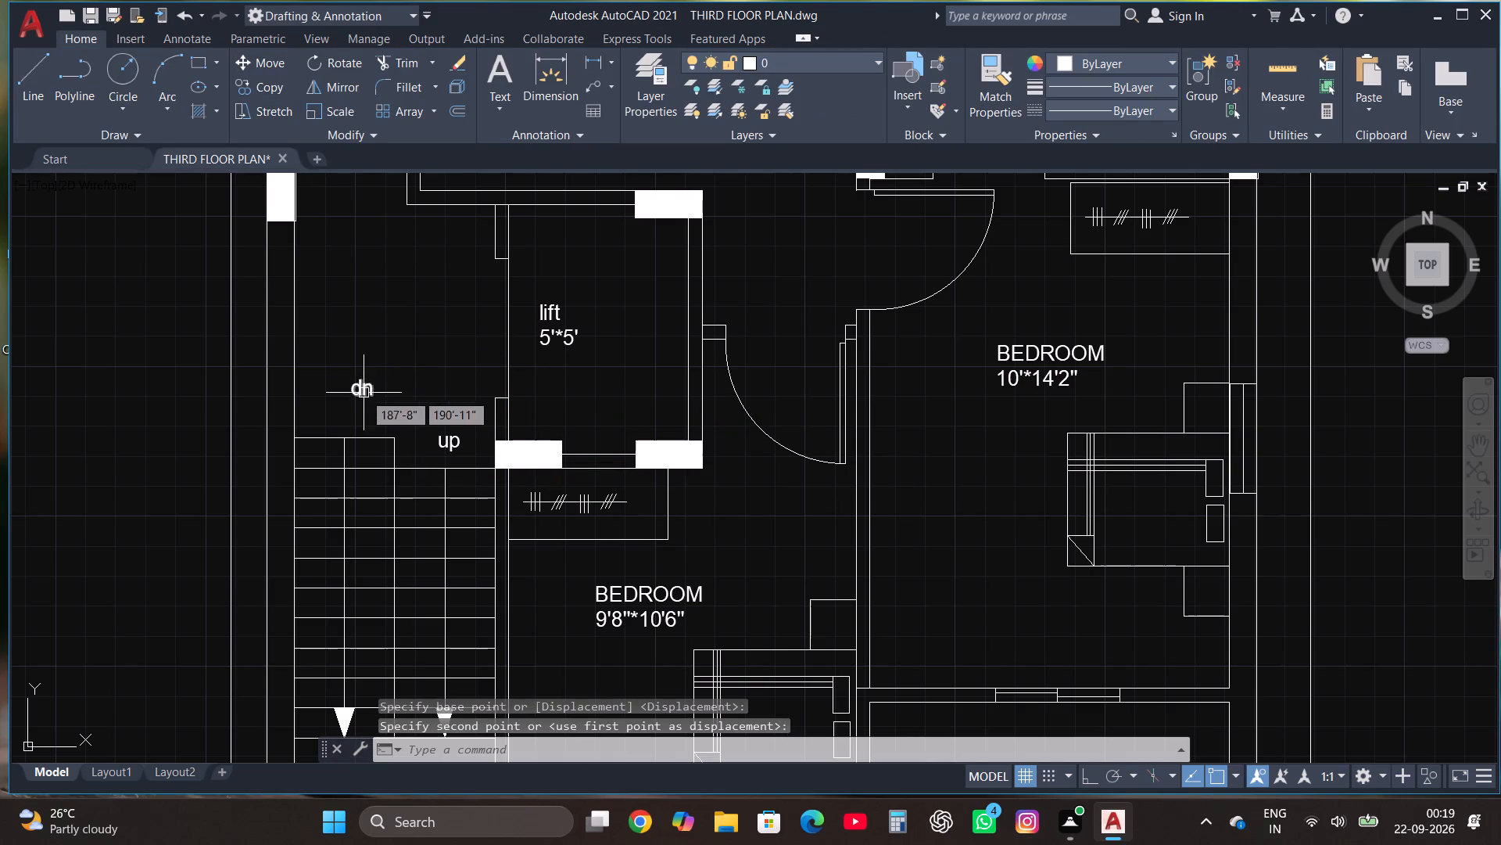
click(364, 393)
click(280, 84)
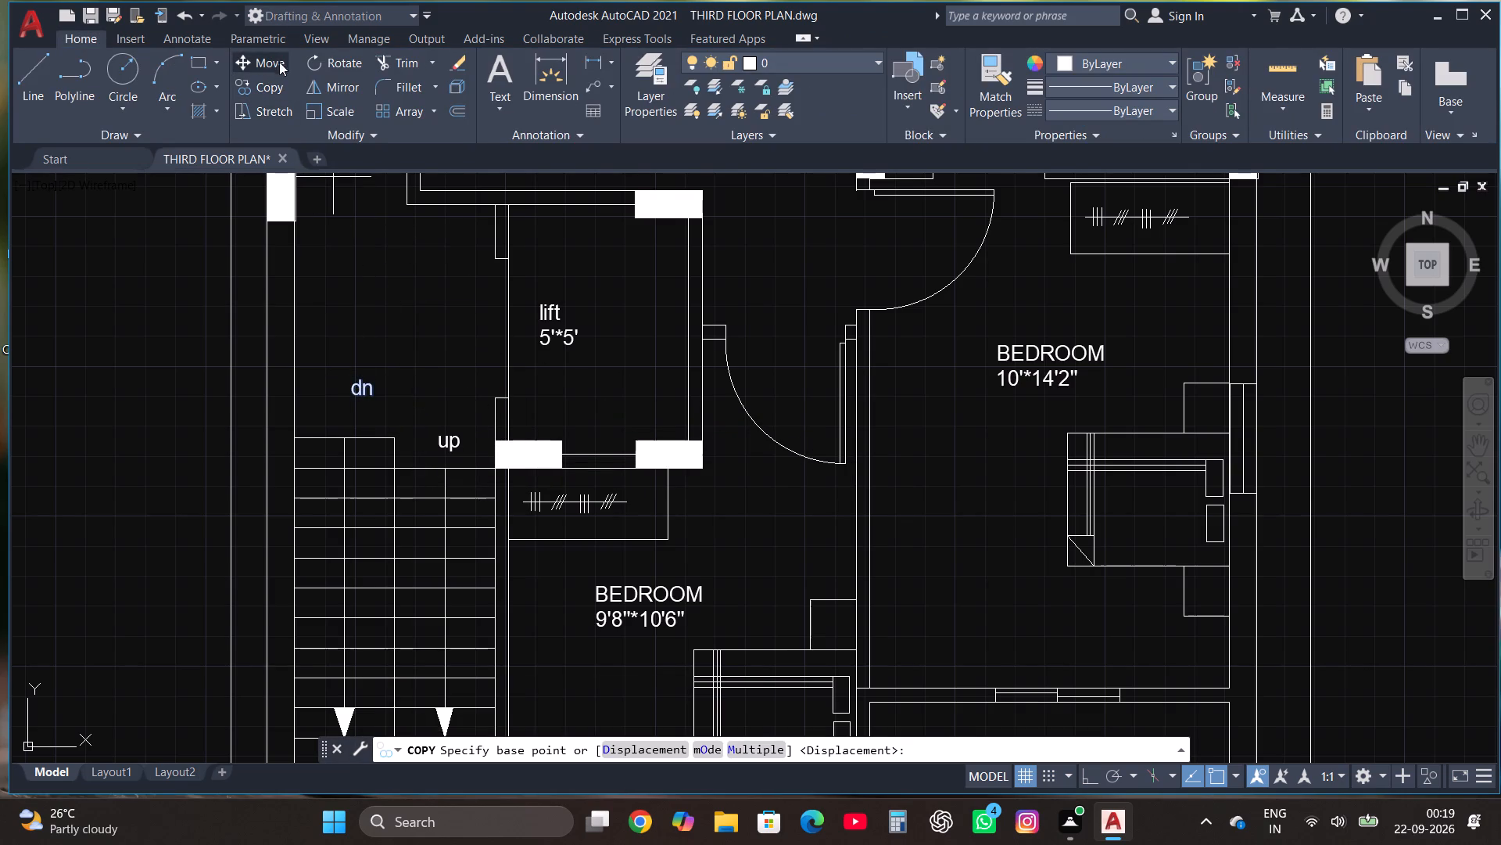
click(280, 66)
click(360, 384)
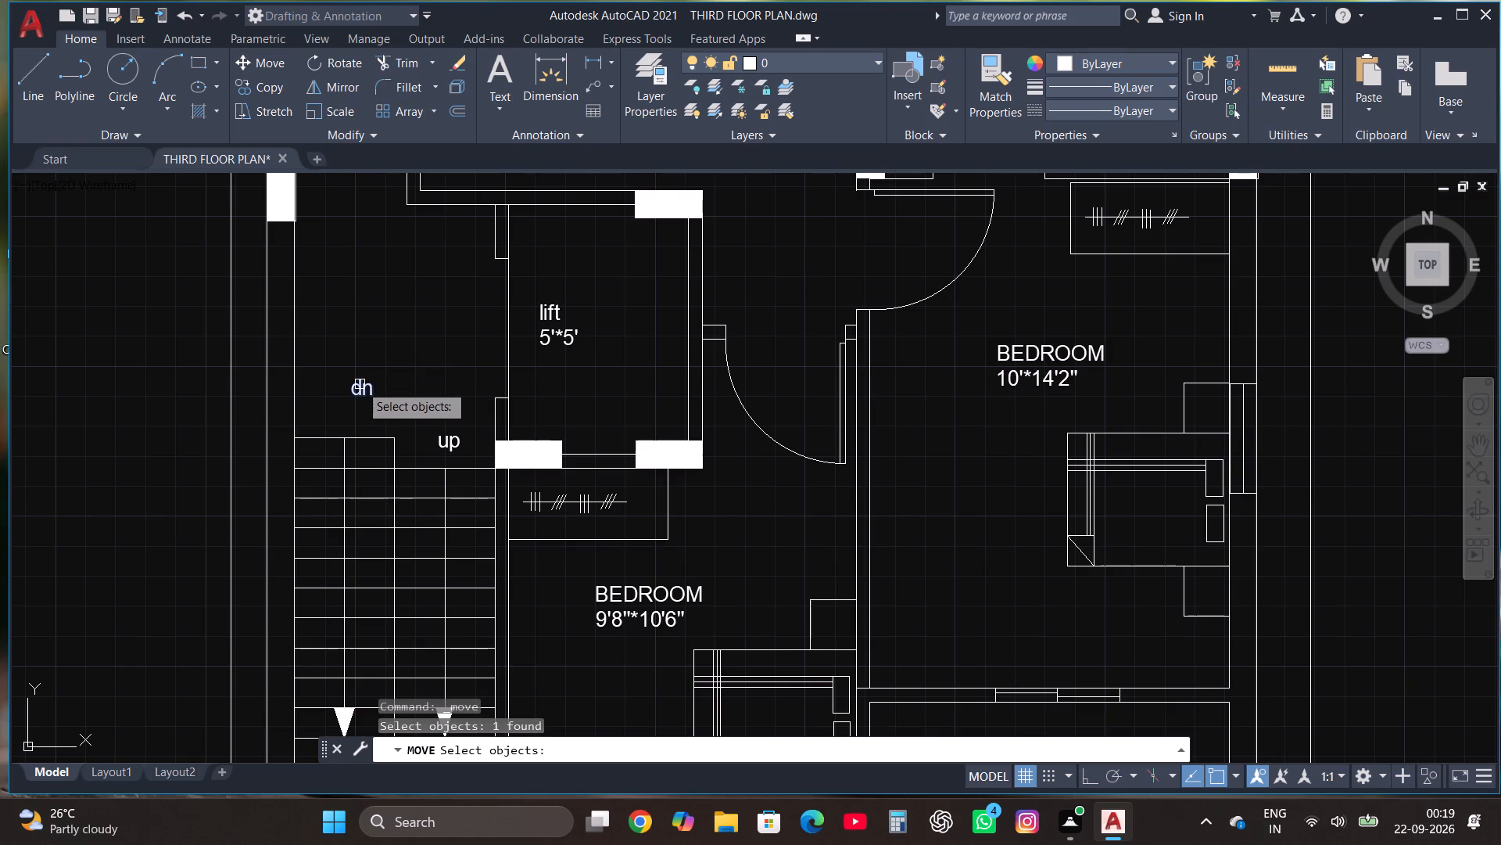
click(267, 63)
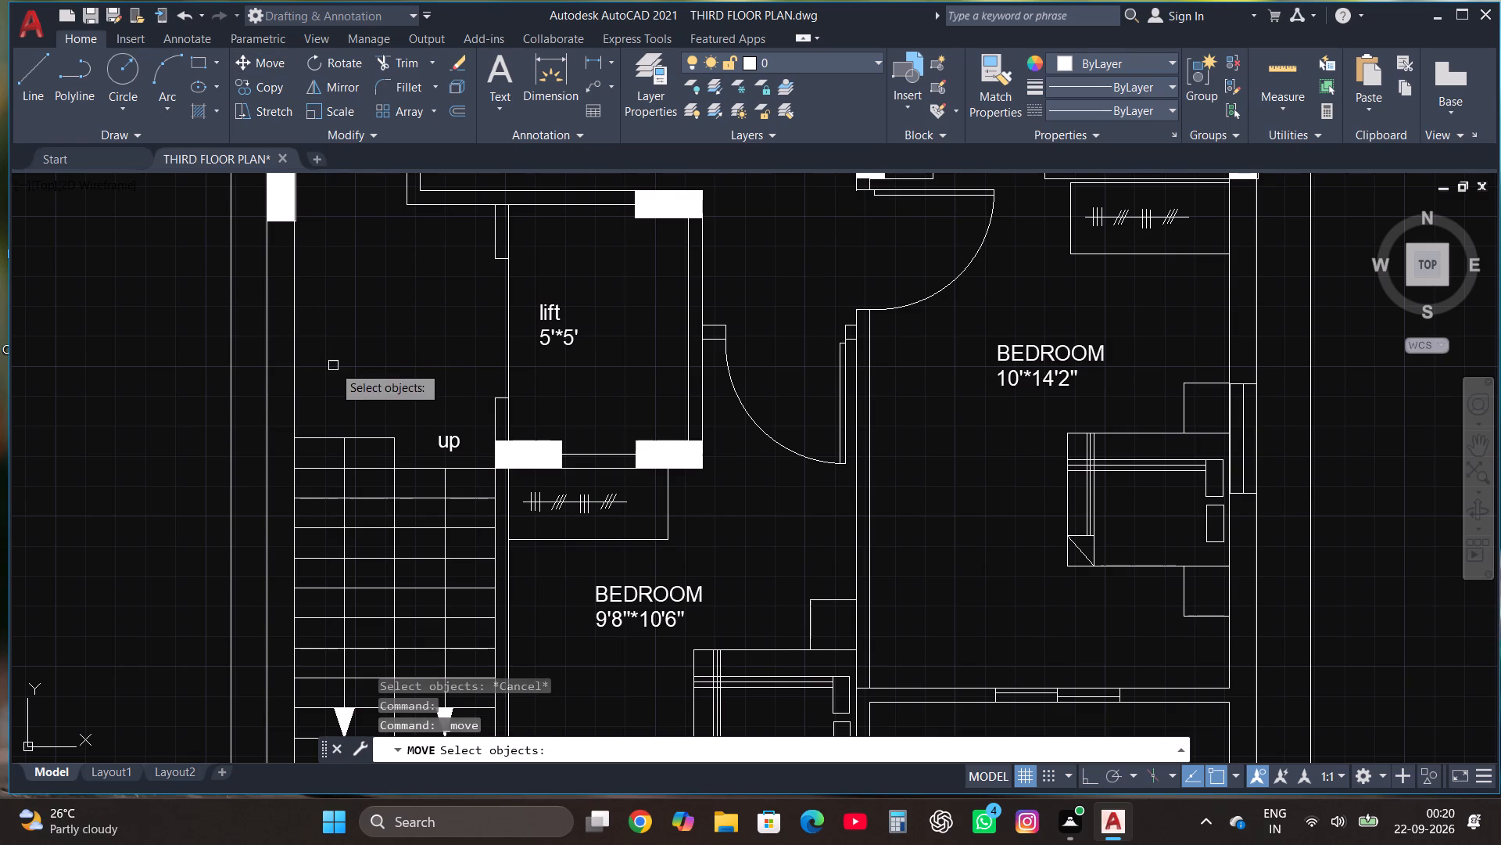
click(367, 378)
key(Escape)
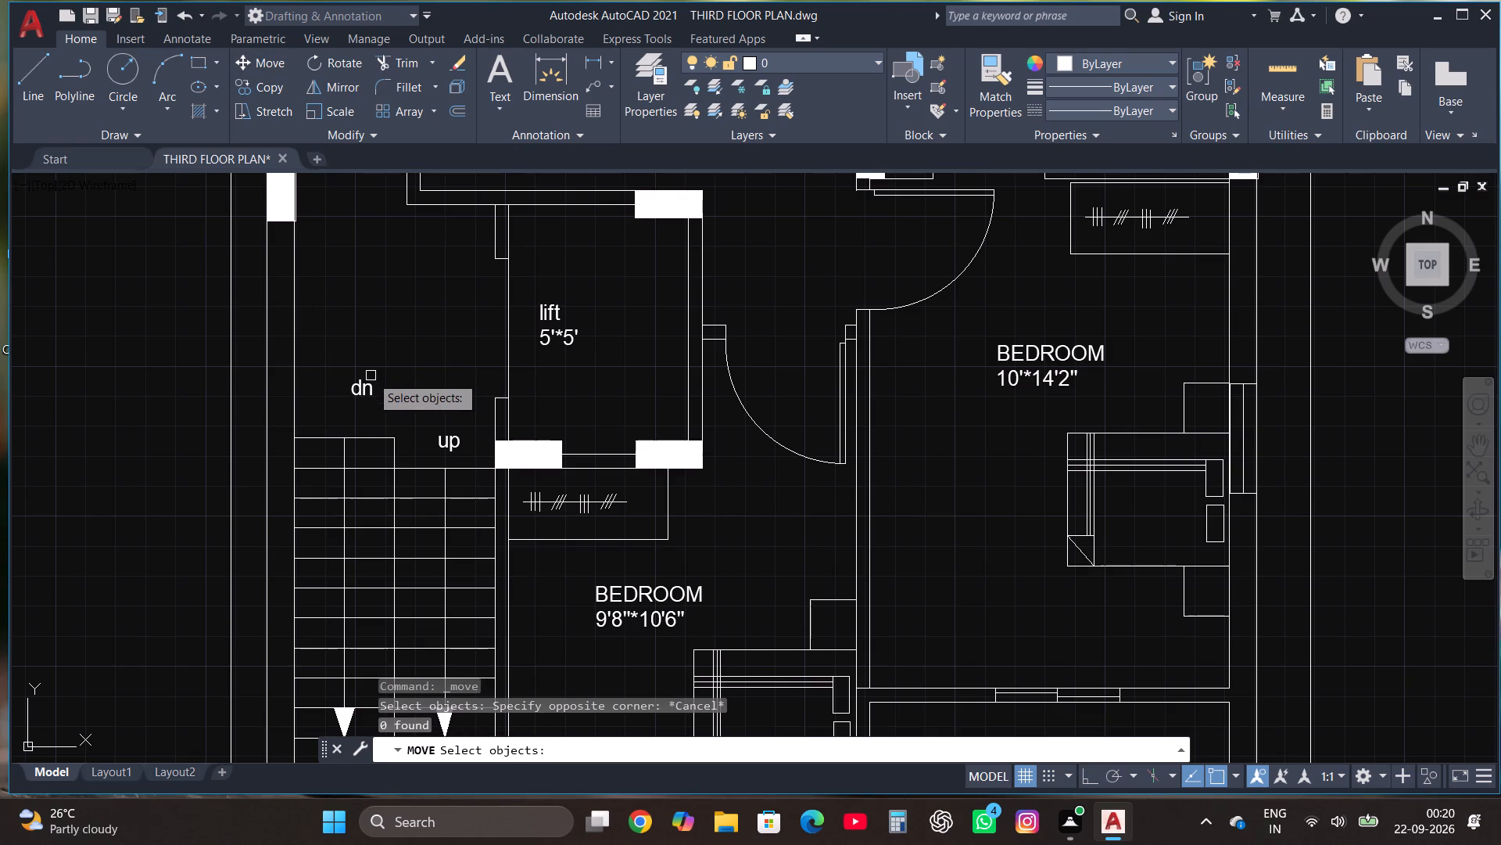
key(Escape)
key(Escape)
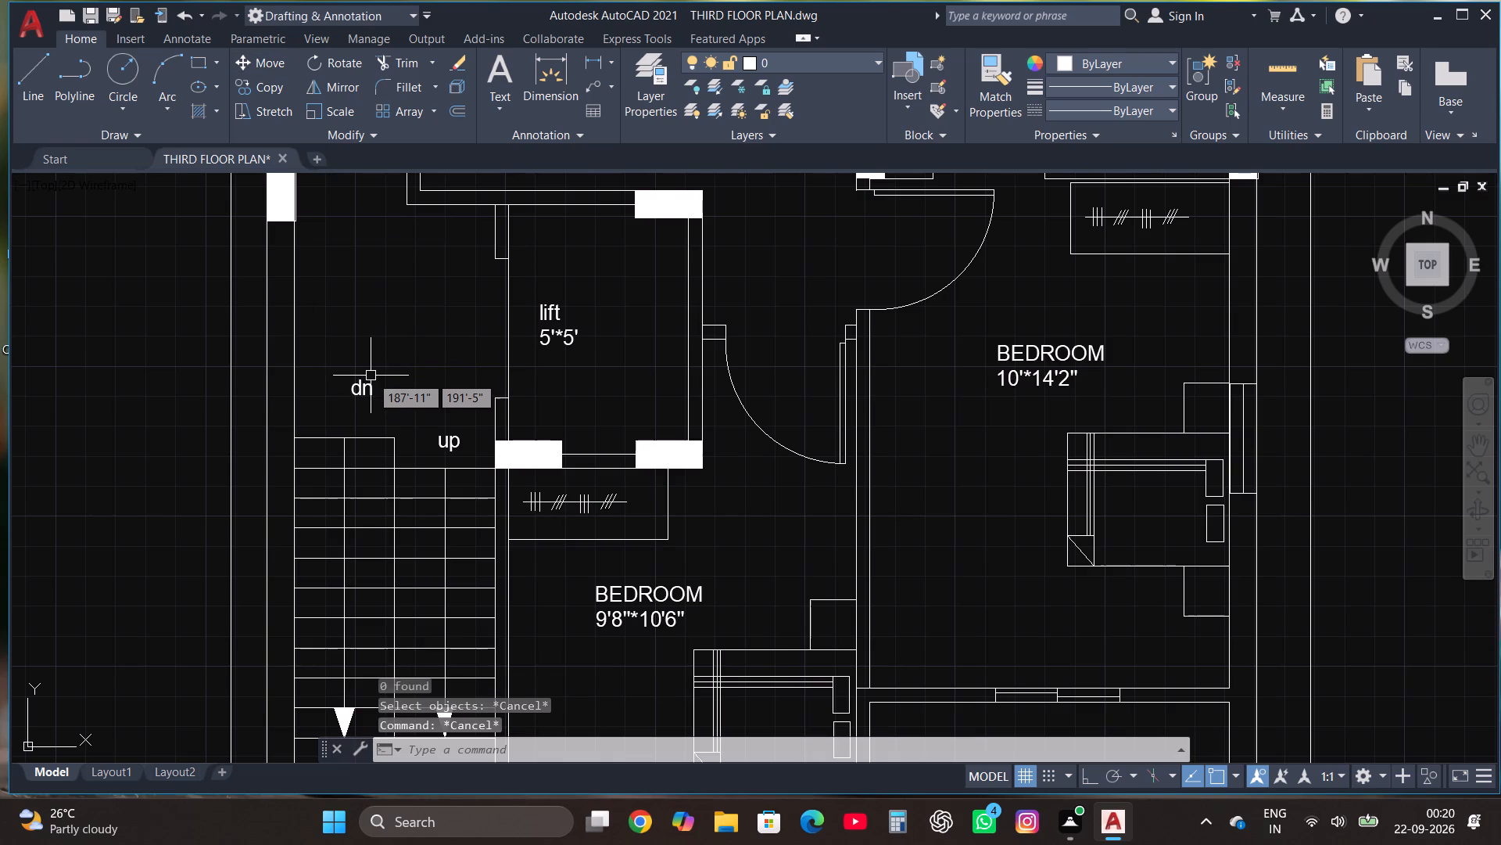
Move the "dn" label down to just above the head of the staircase's western flight.
click(367, 383)
click(254, 66)
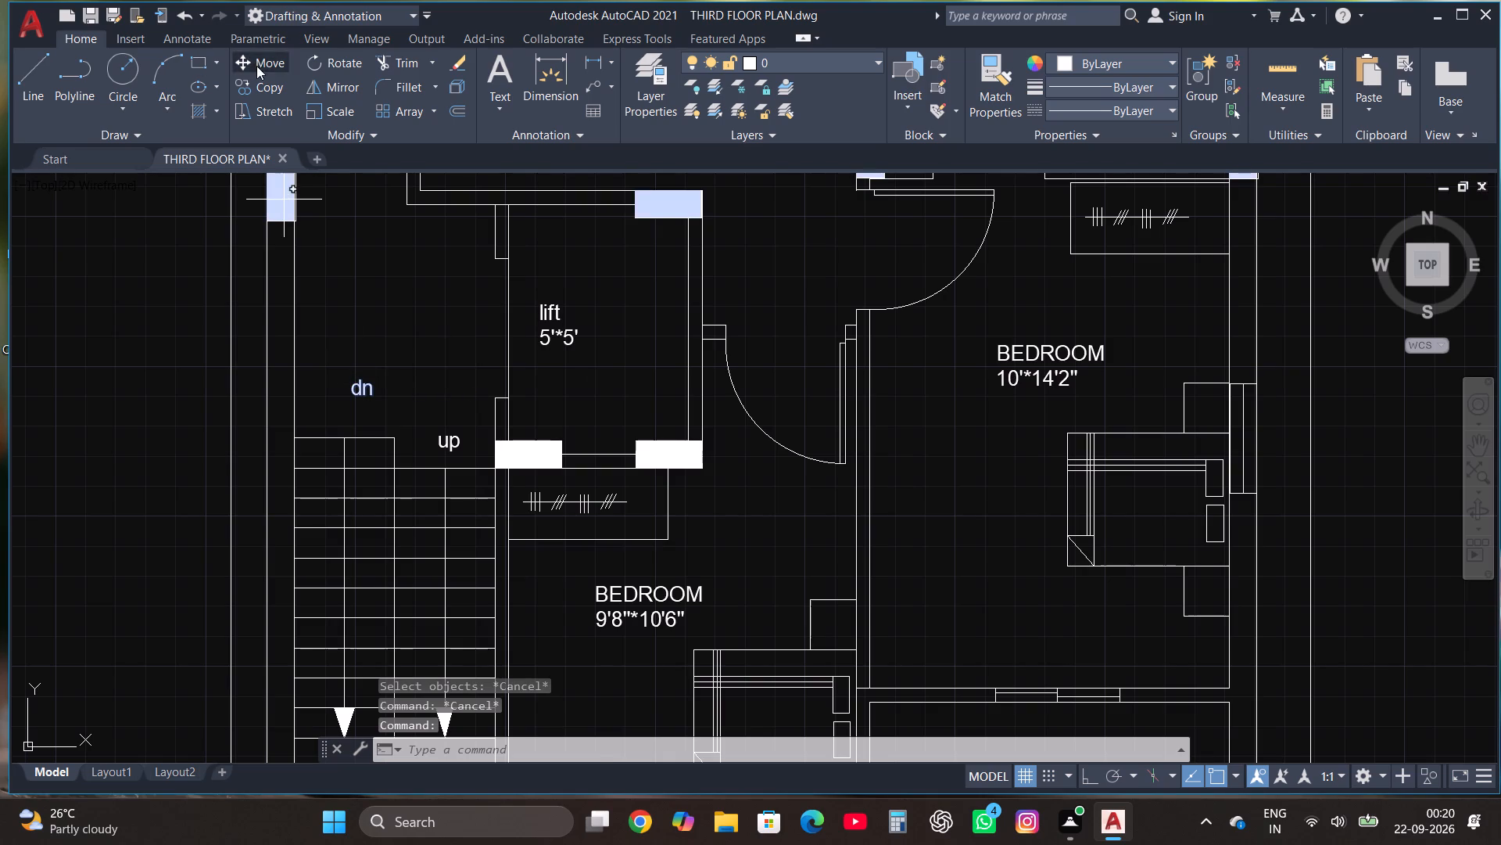
click(367, 394)
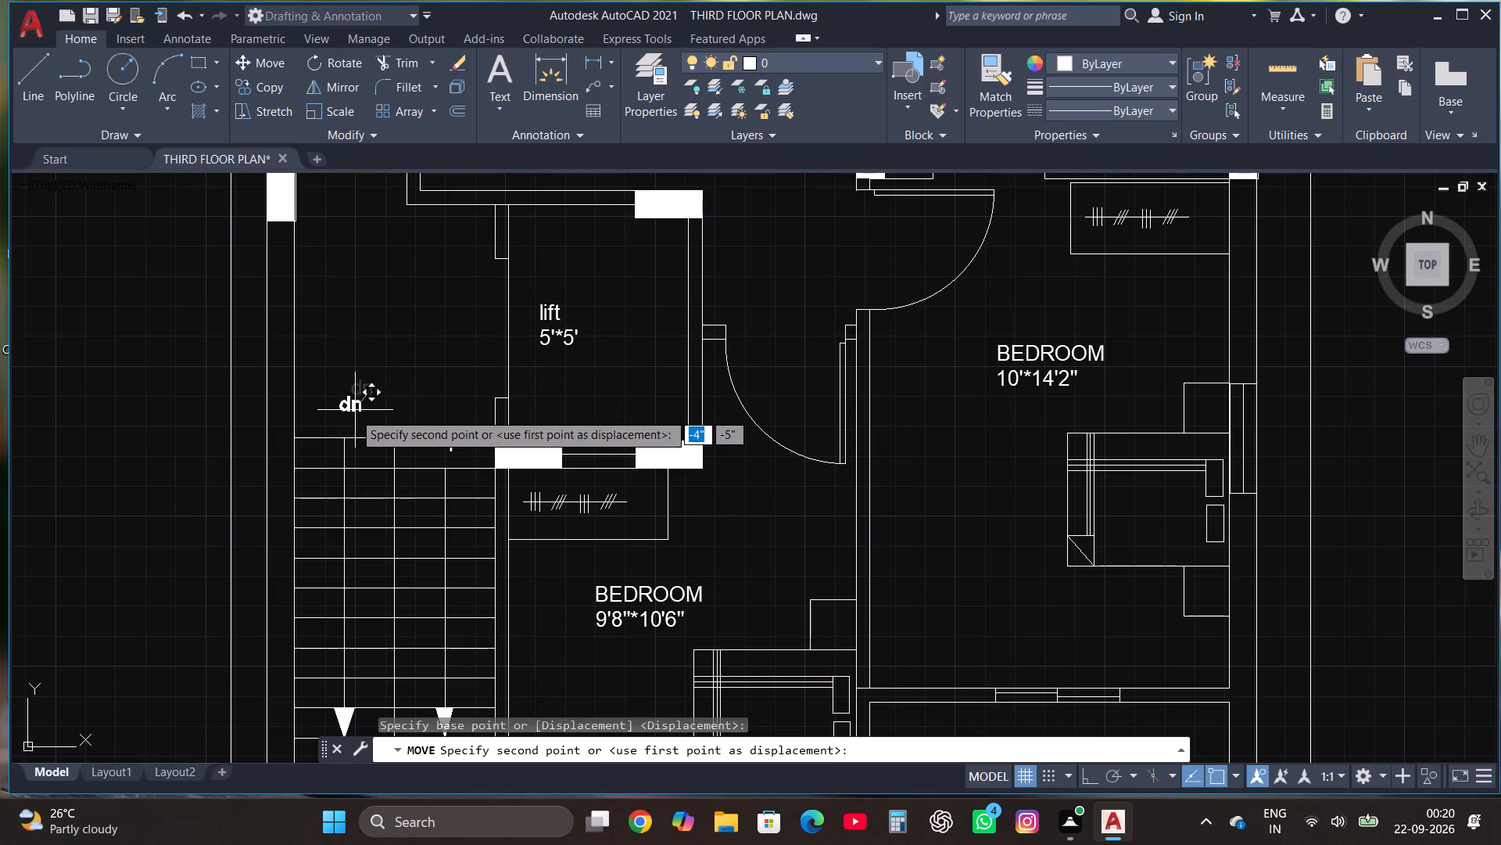
click(349, 421)
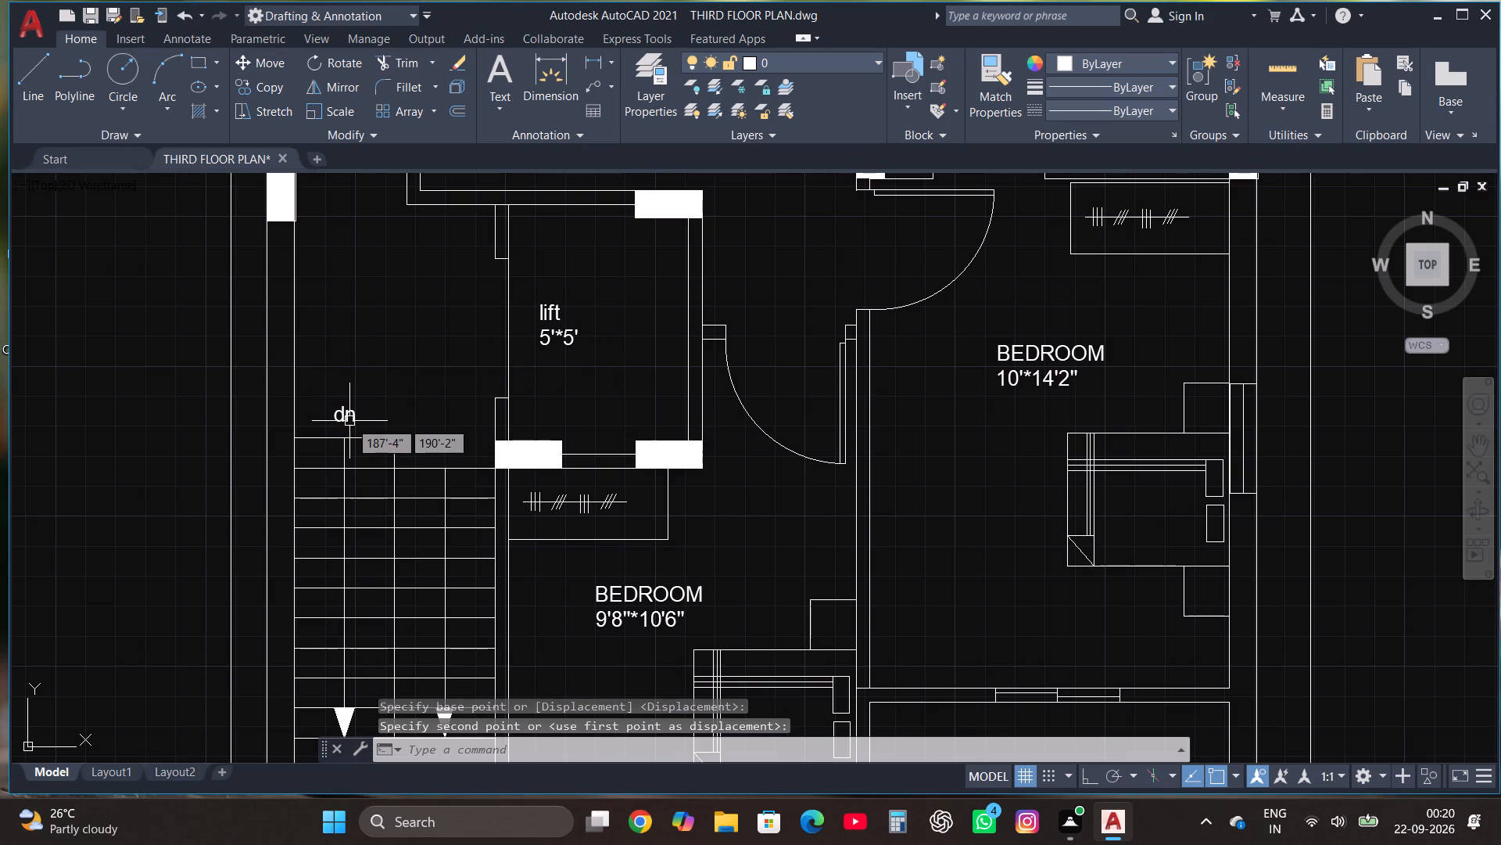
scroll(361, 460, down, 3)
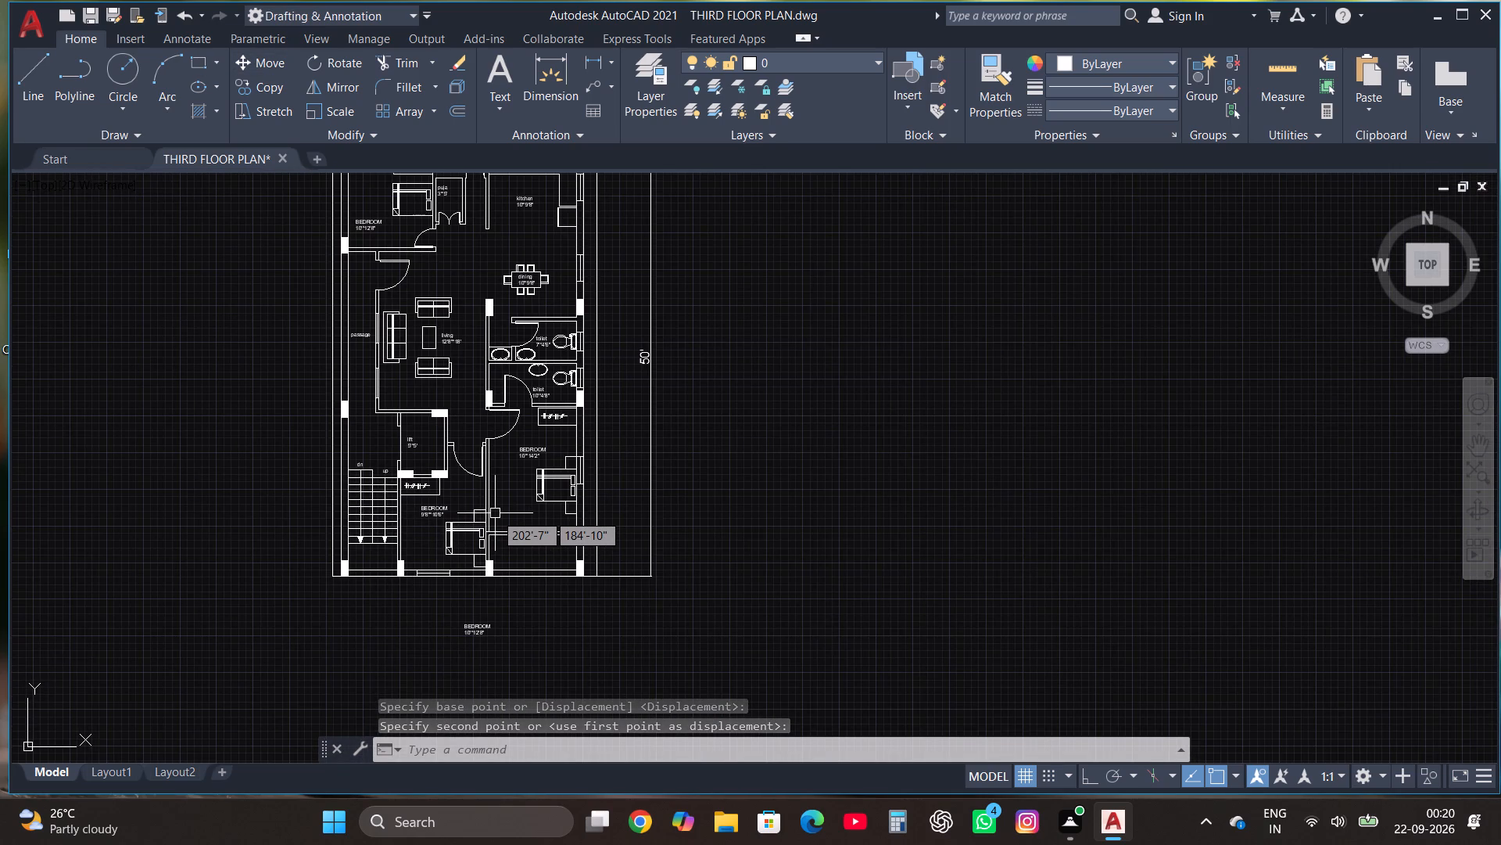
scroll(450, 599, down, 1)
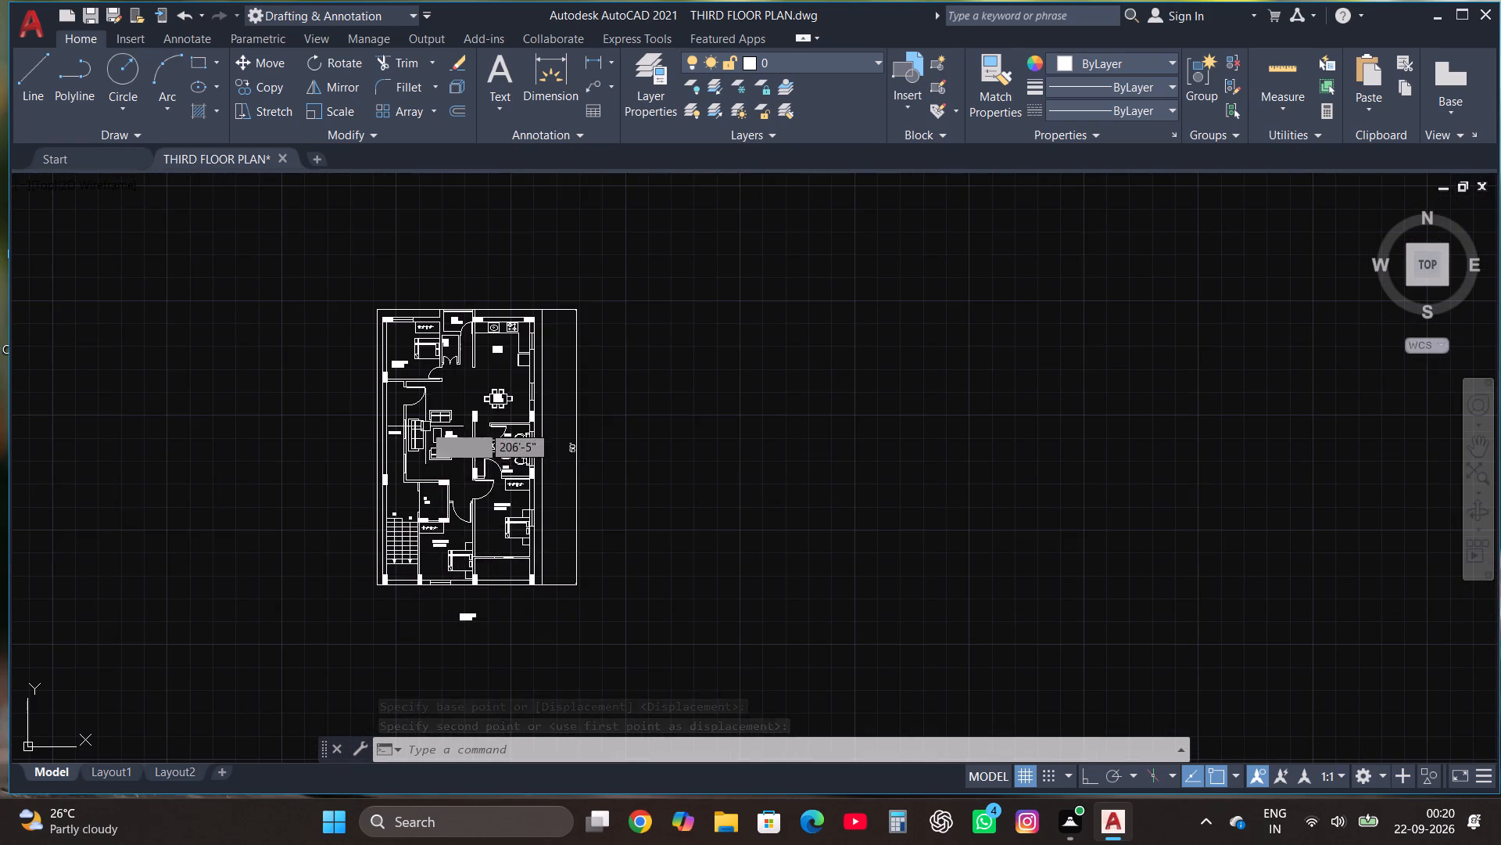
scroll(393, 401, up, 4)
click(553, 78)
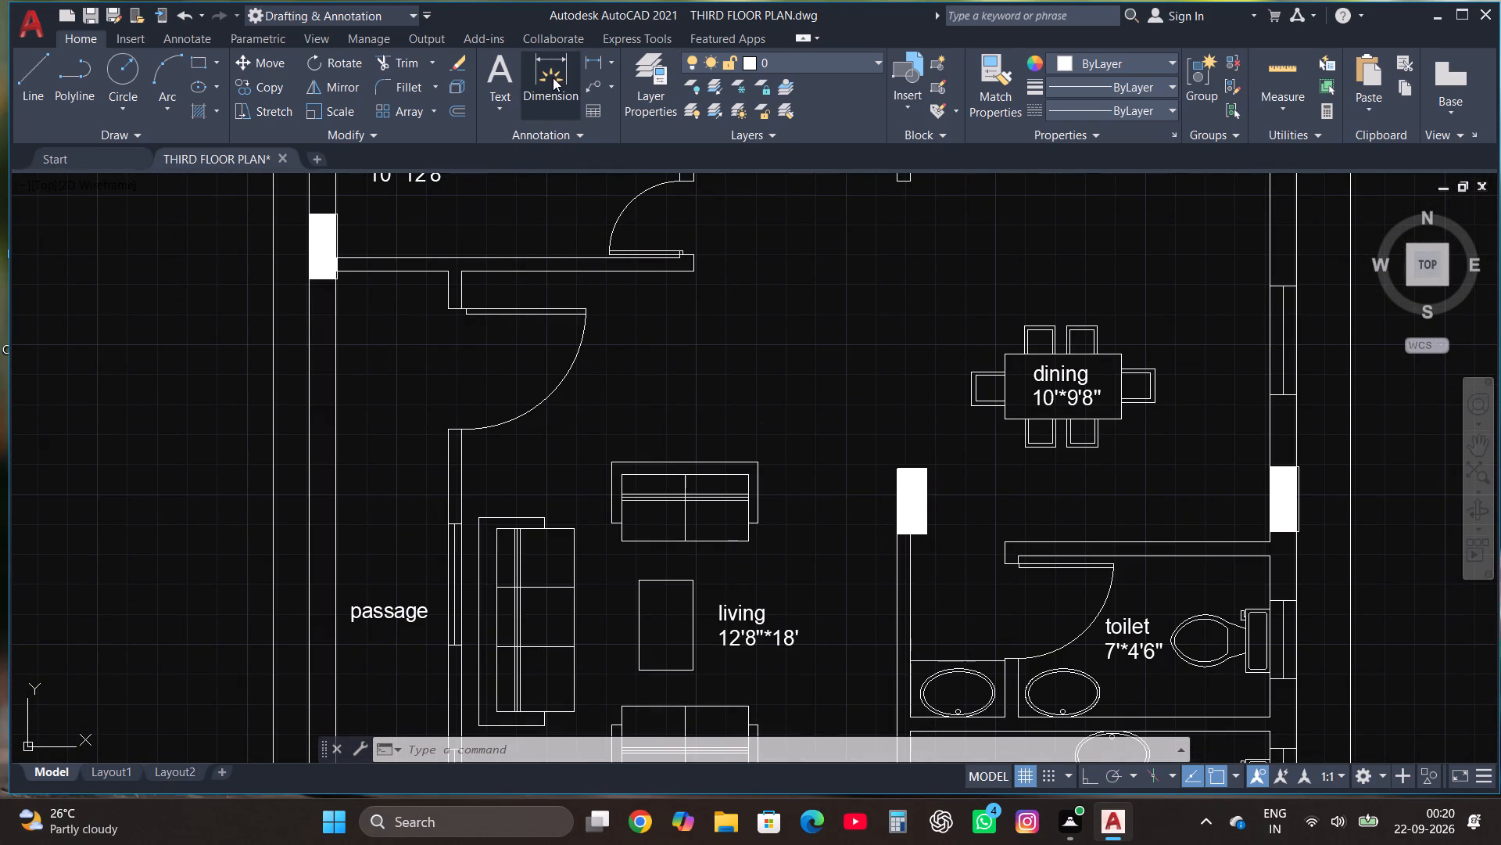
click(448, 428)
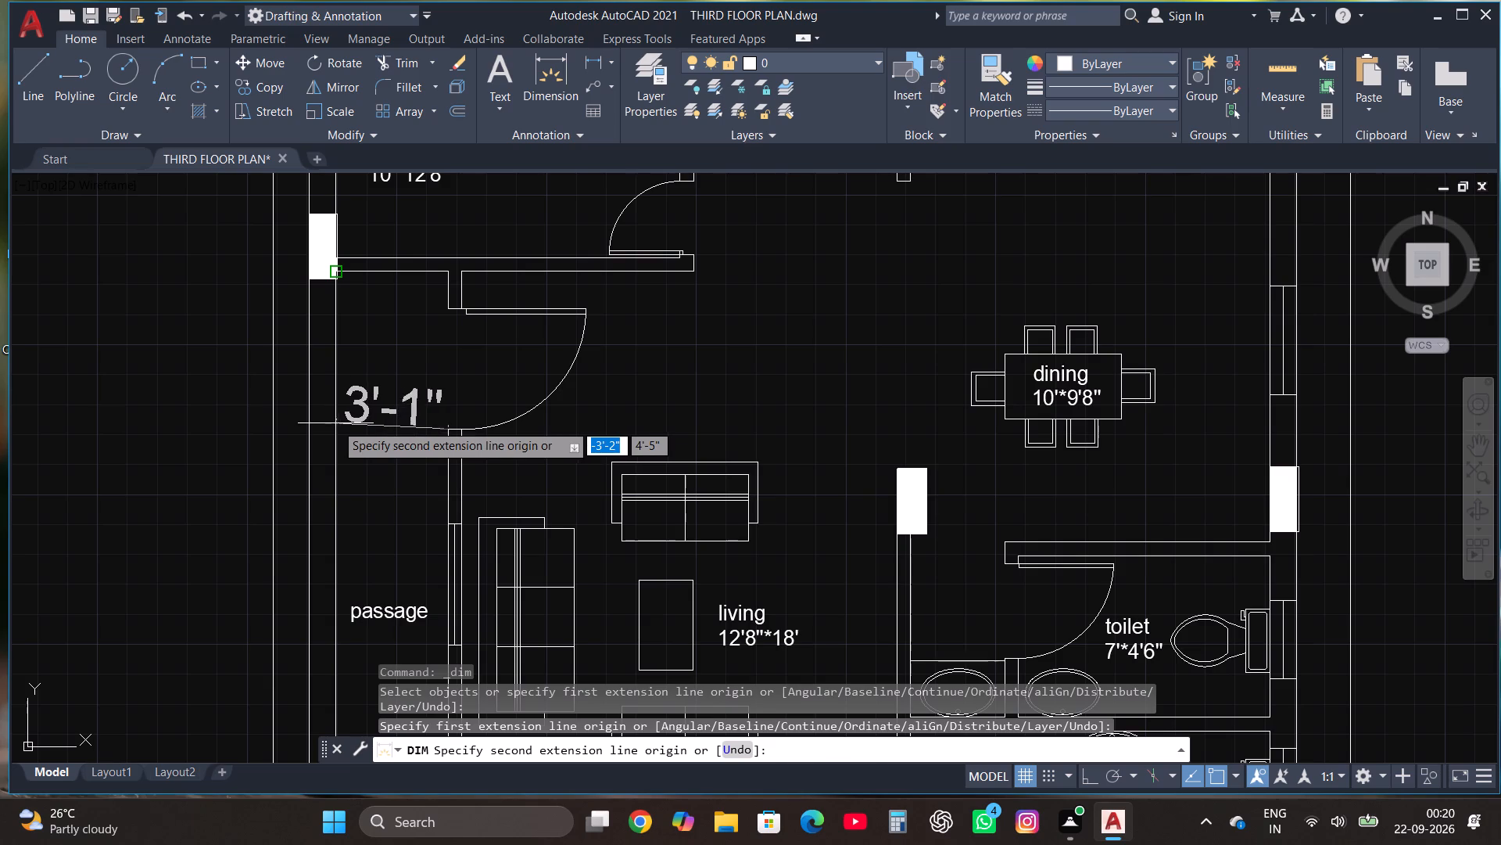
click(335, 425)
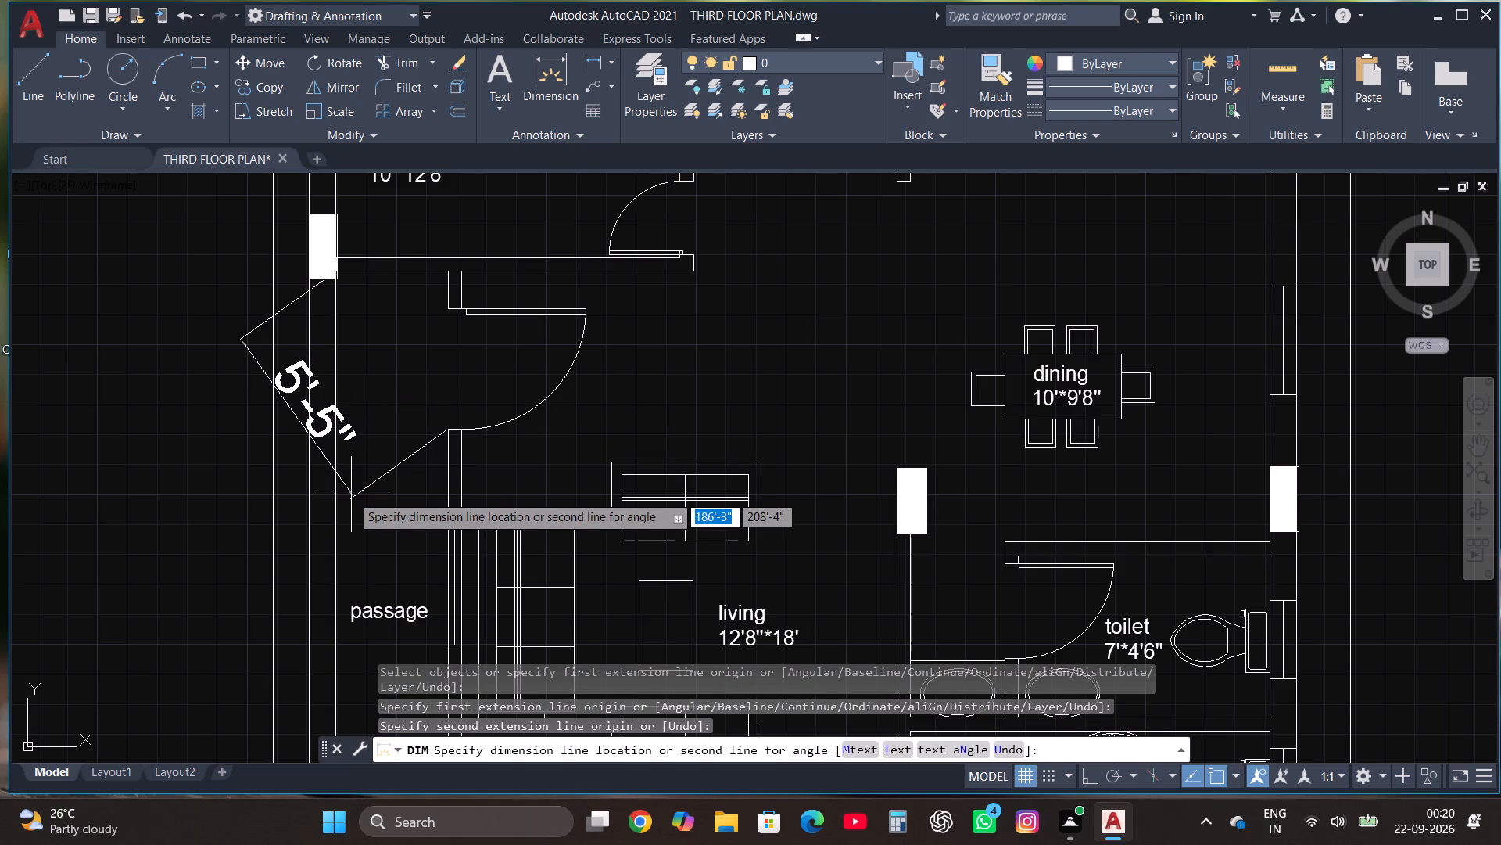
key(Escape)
Dimension the passage's width between its wall faces south of the northwest bedroom, placing the dimension just north of the passage label.
scroll(353, 492, down, 2)
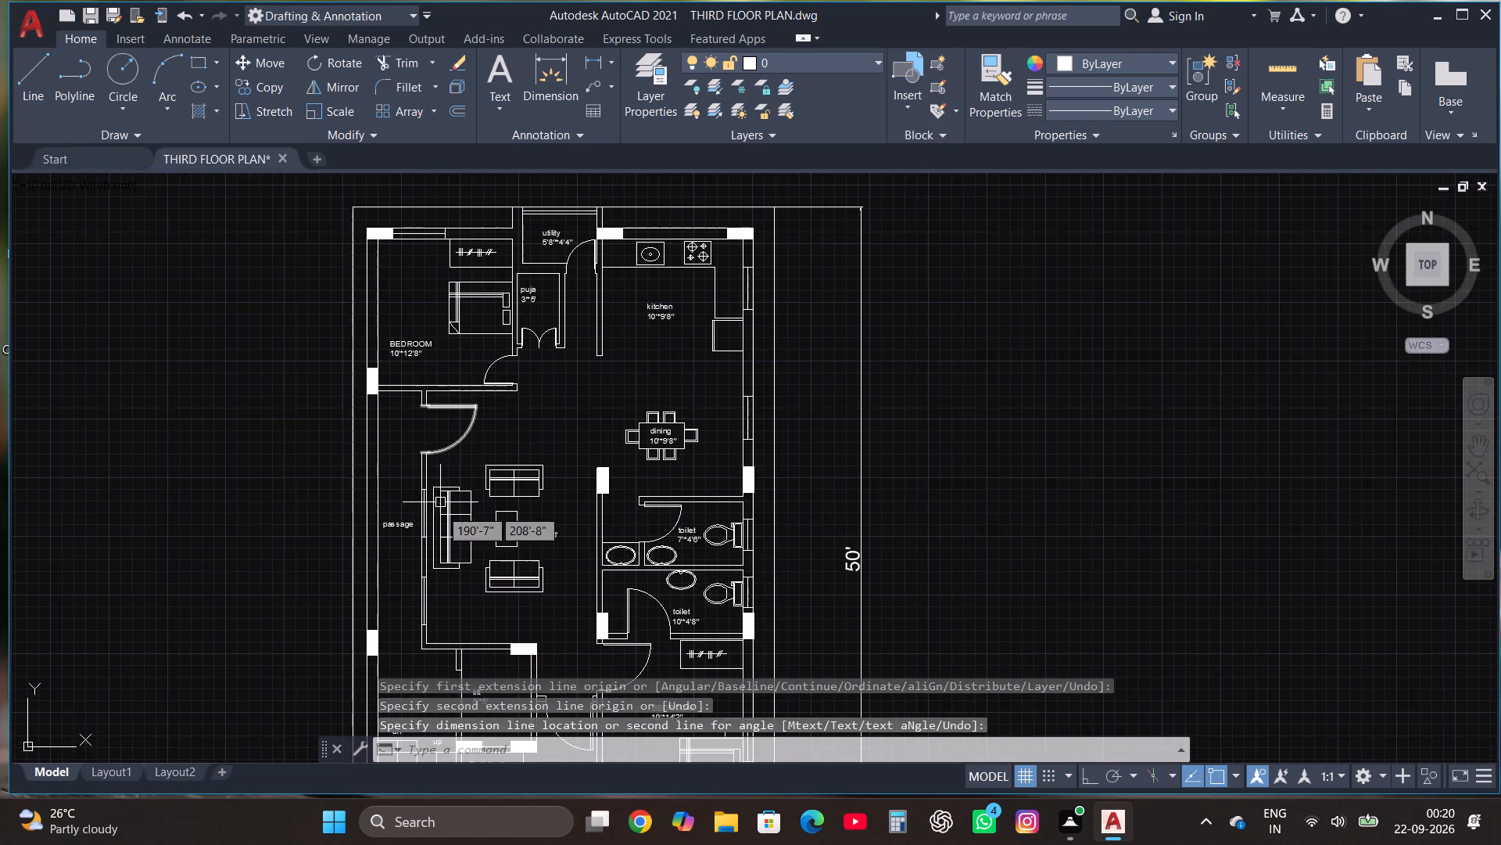
scroll(395, 672, down, 1)
scroll(407, 498, up, 1)
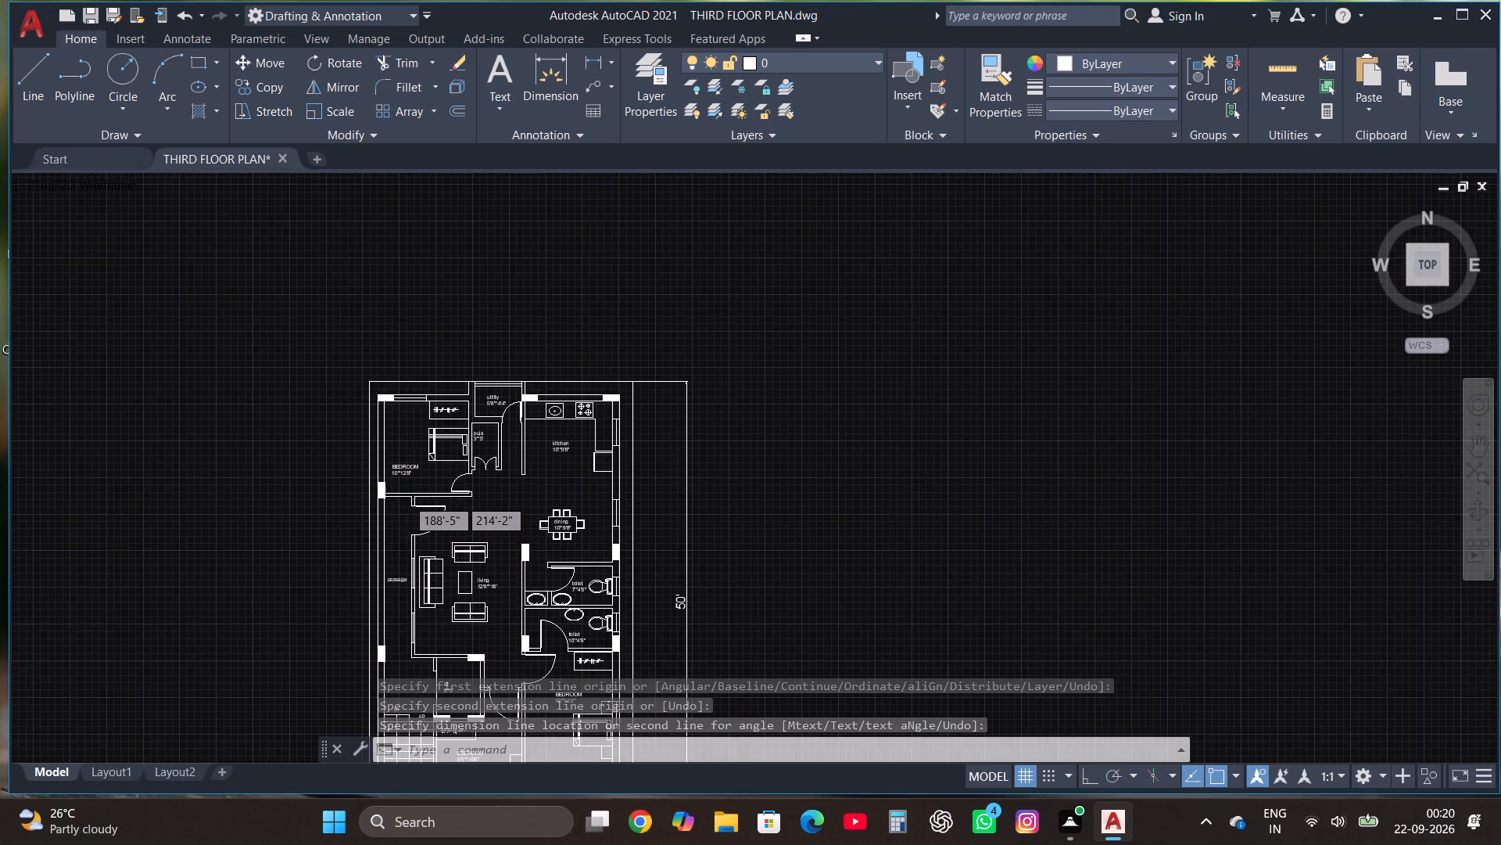
scroll(407, 498, up, 3)
click(556, 66)
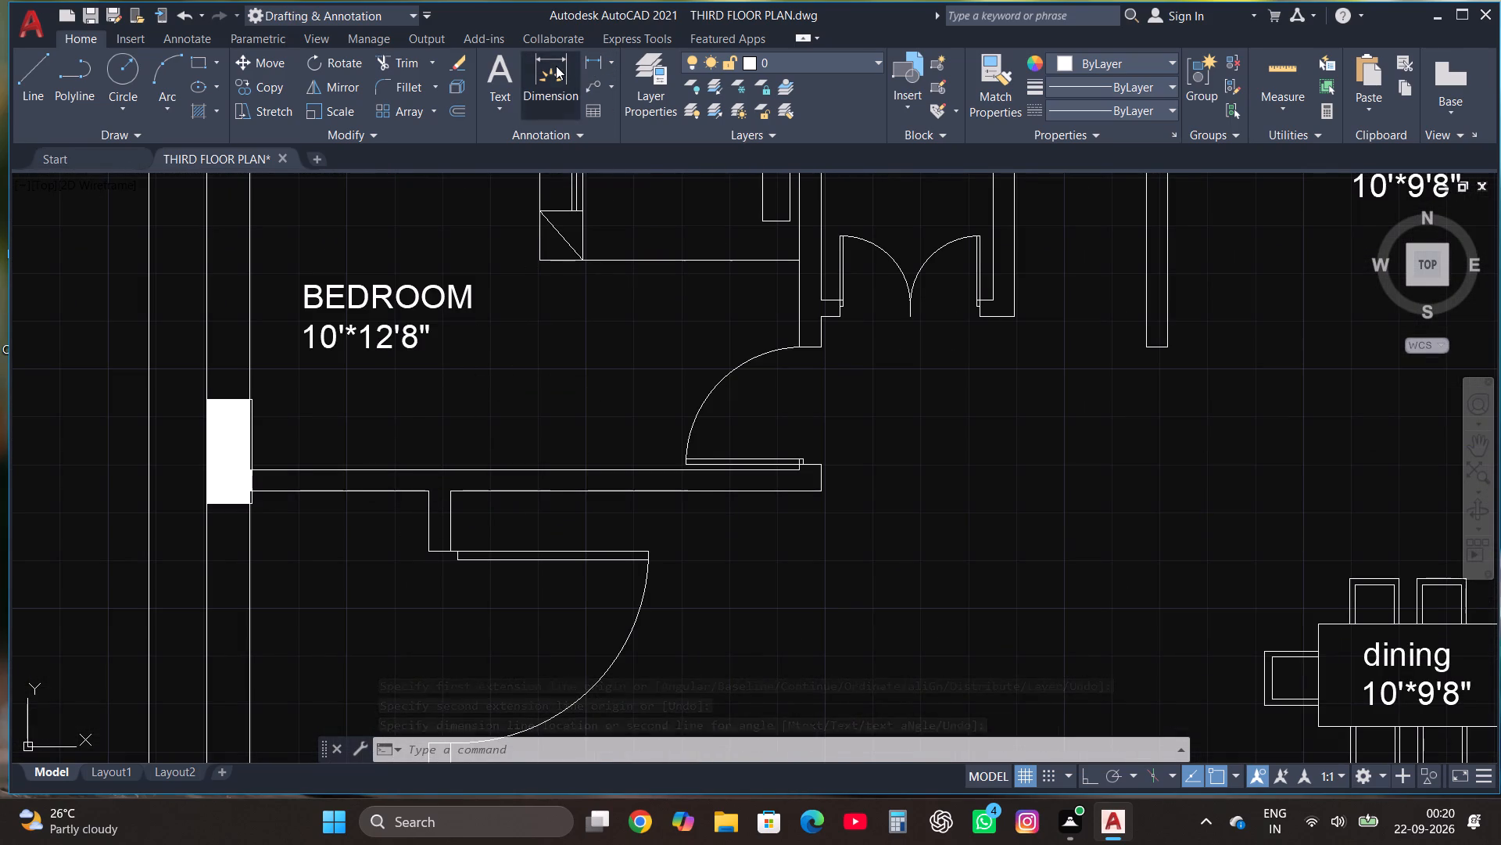
click(247, 492)
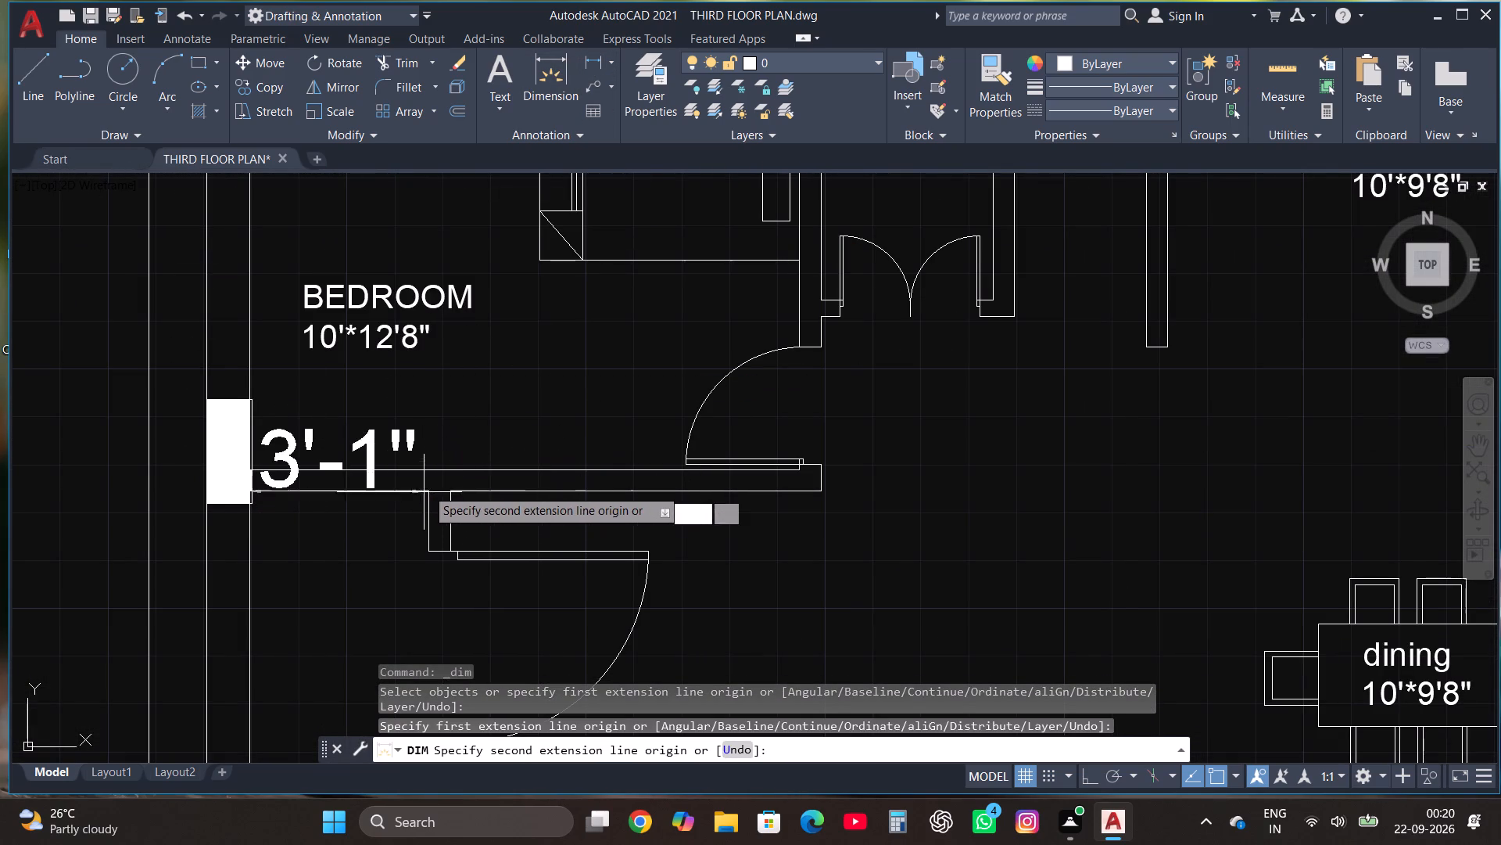
click(430, 488)
scroll(430, 487, down, 3)
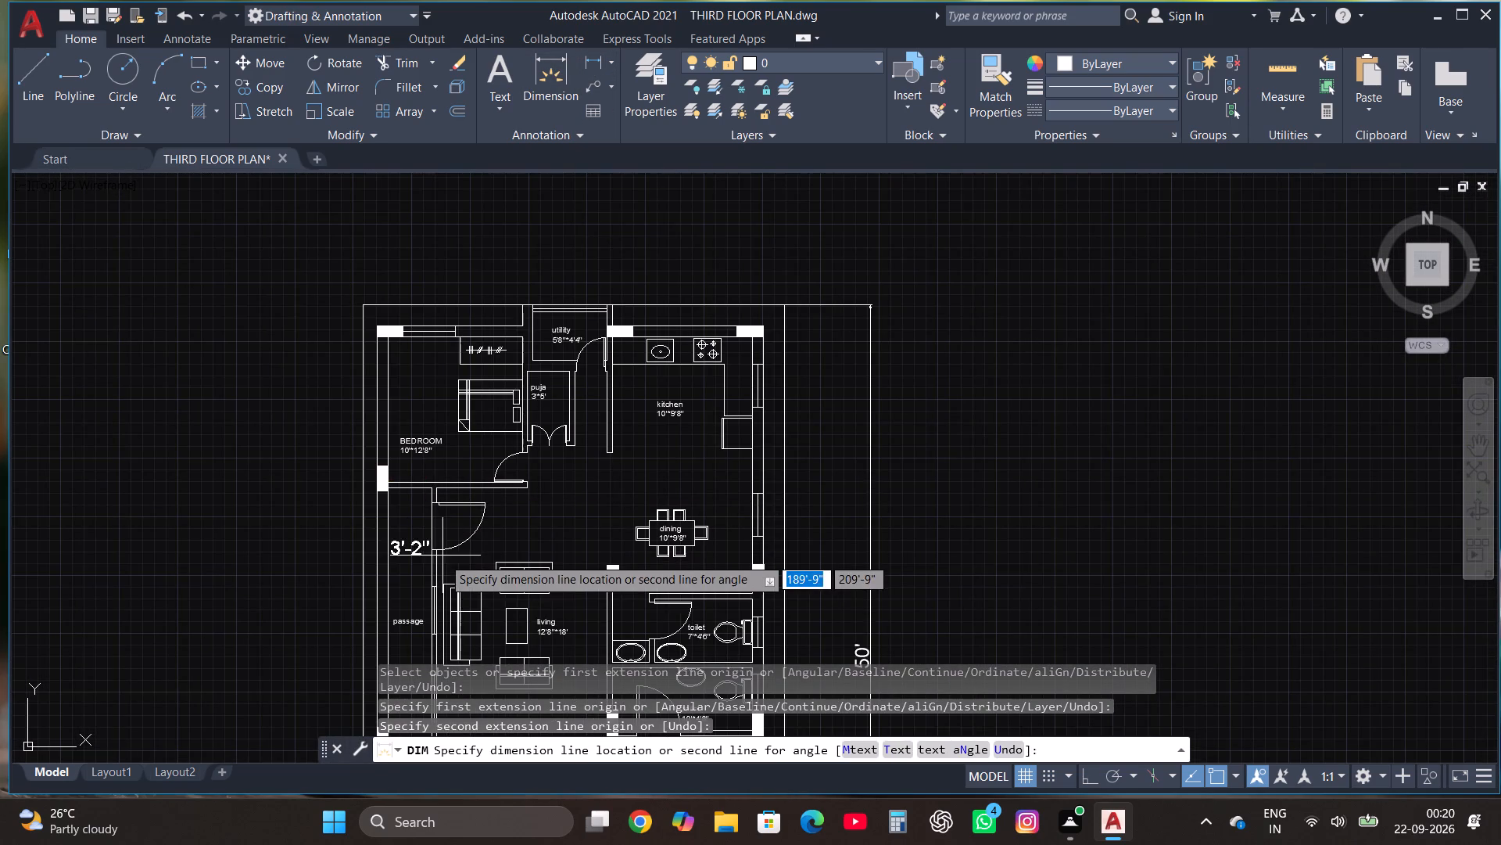
click(441, 598)
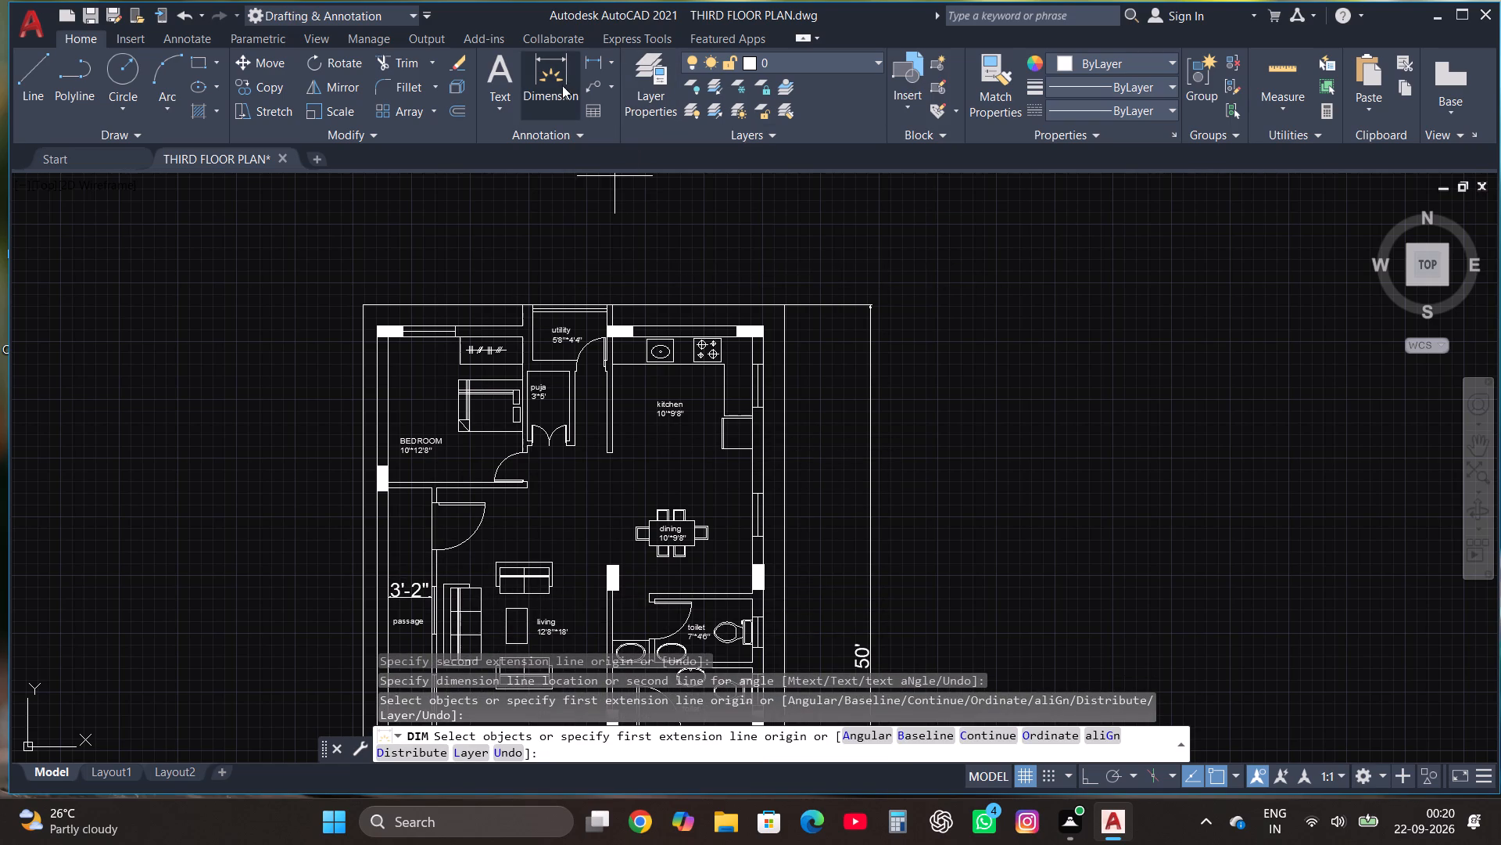
Dimension the gap between the northwest bedroom's outer north wall and the outer boundary line, placing the dimension west of the utility.
click(551, 77)
scroll(506, 307, up, 2)
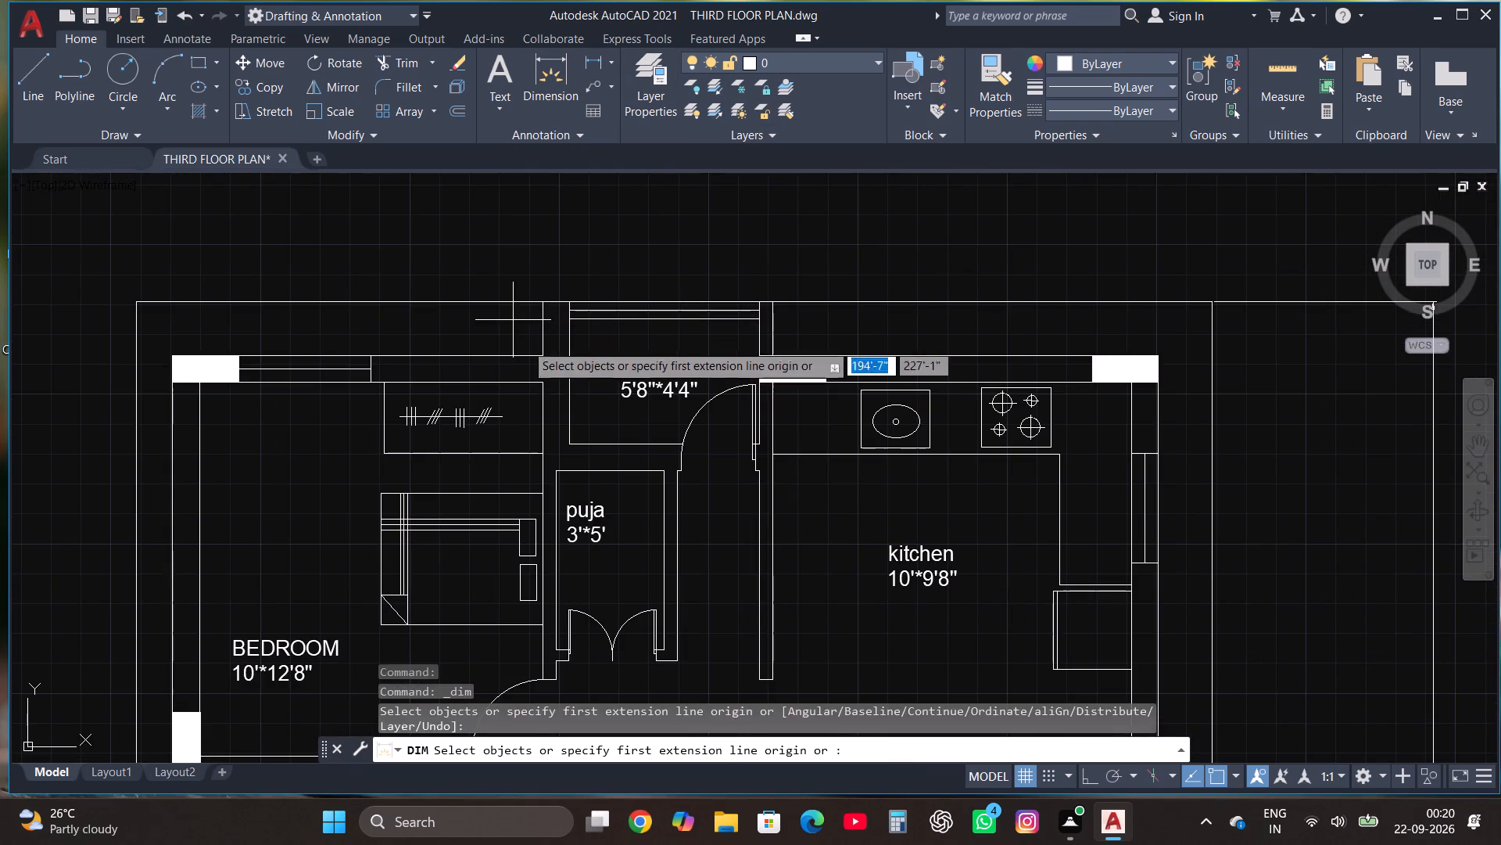
click(539, 356)
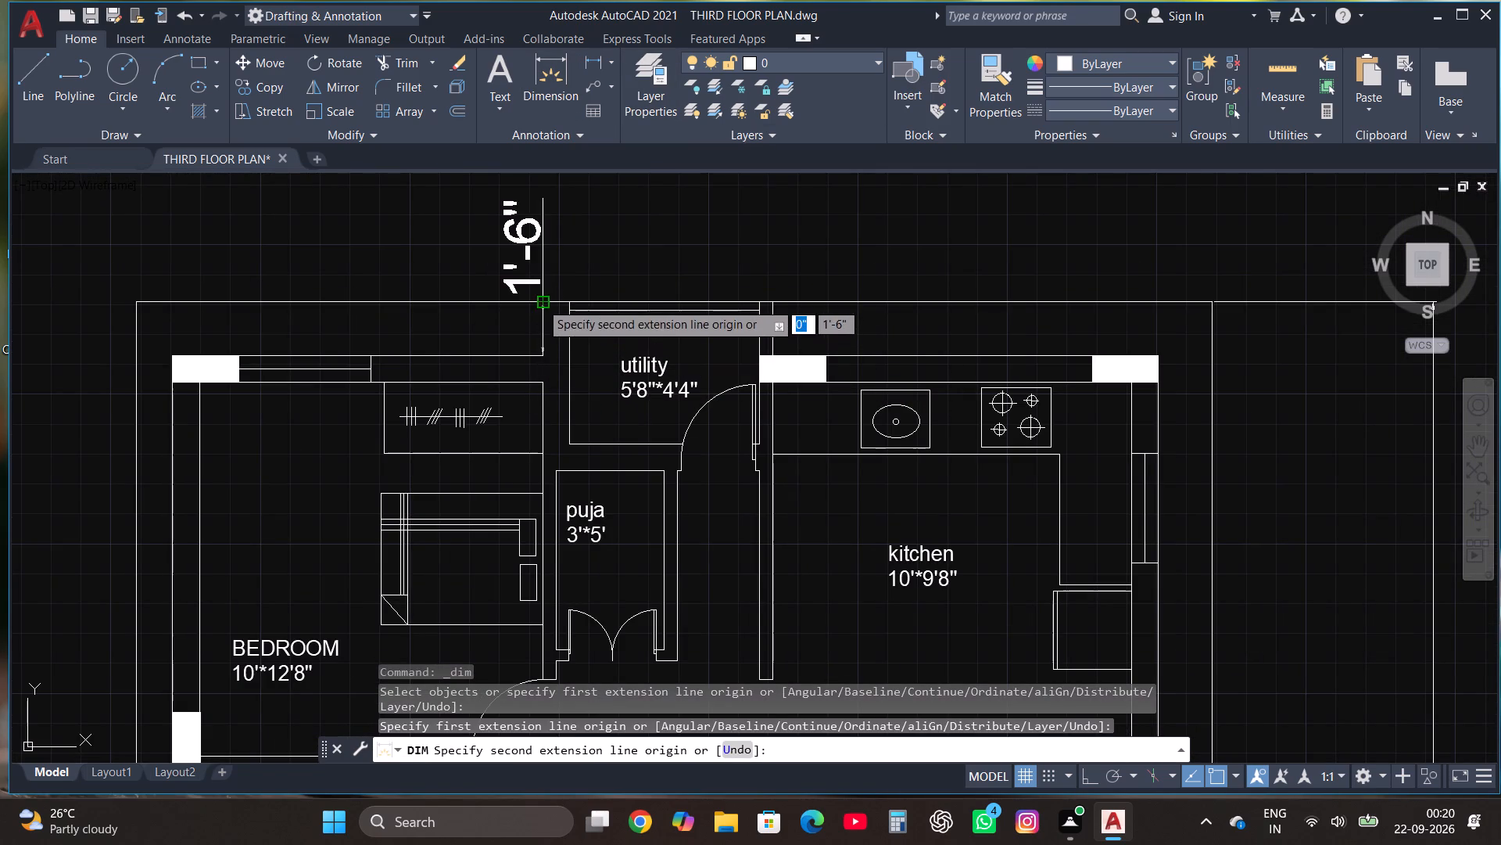
click(540, 302)
click(447, 302)
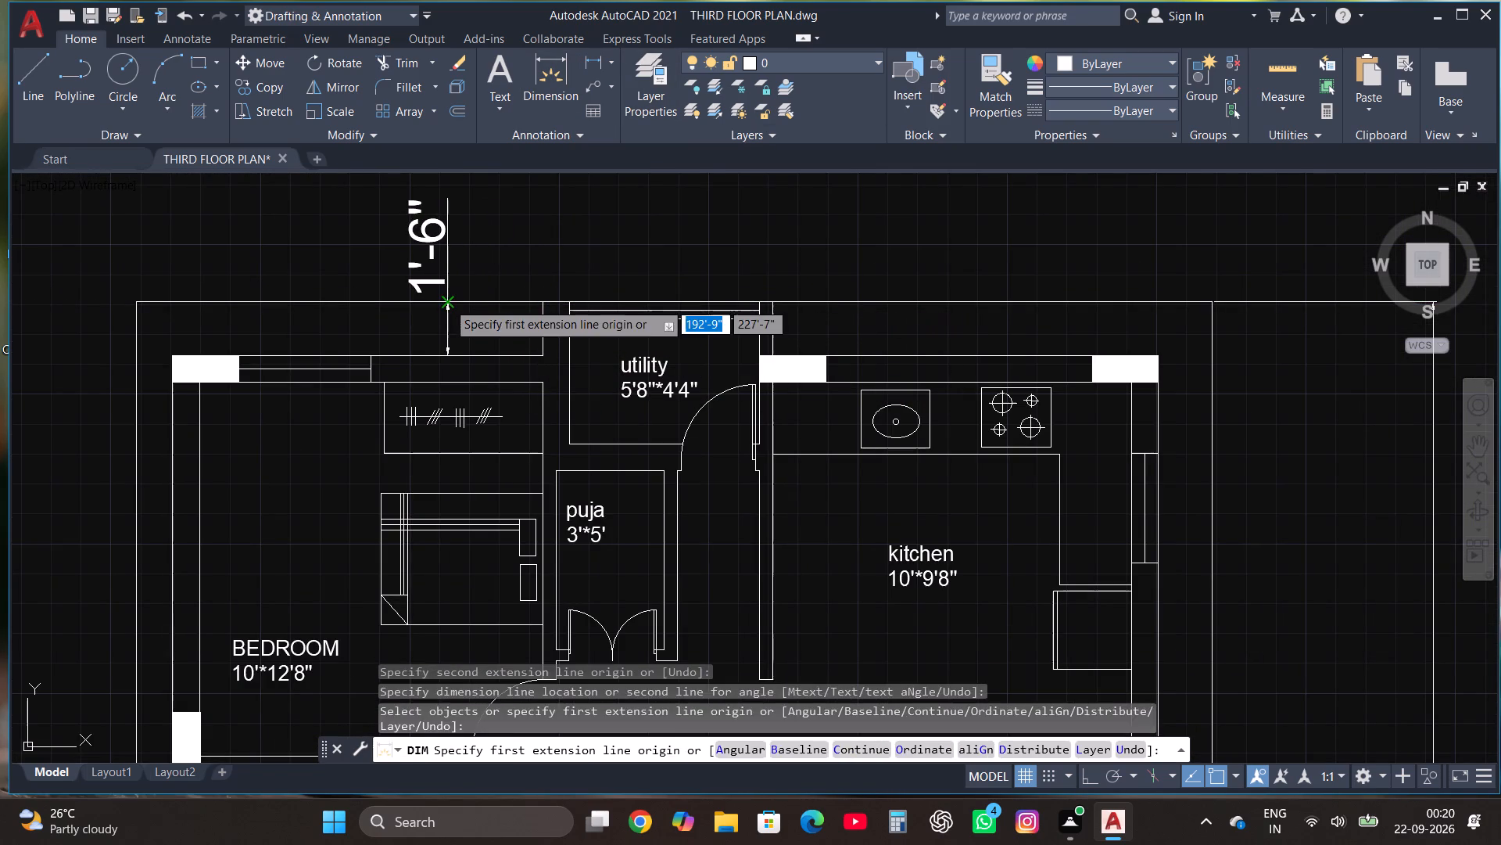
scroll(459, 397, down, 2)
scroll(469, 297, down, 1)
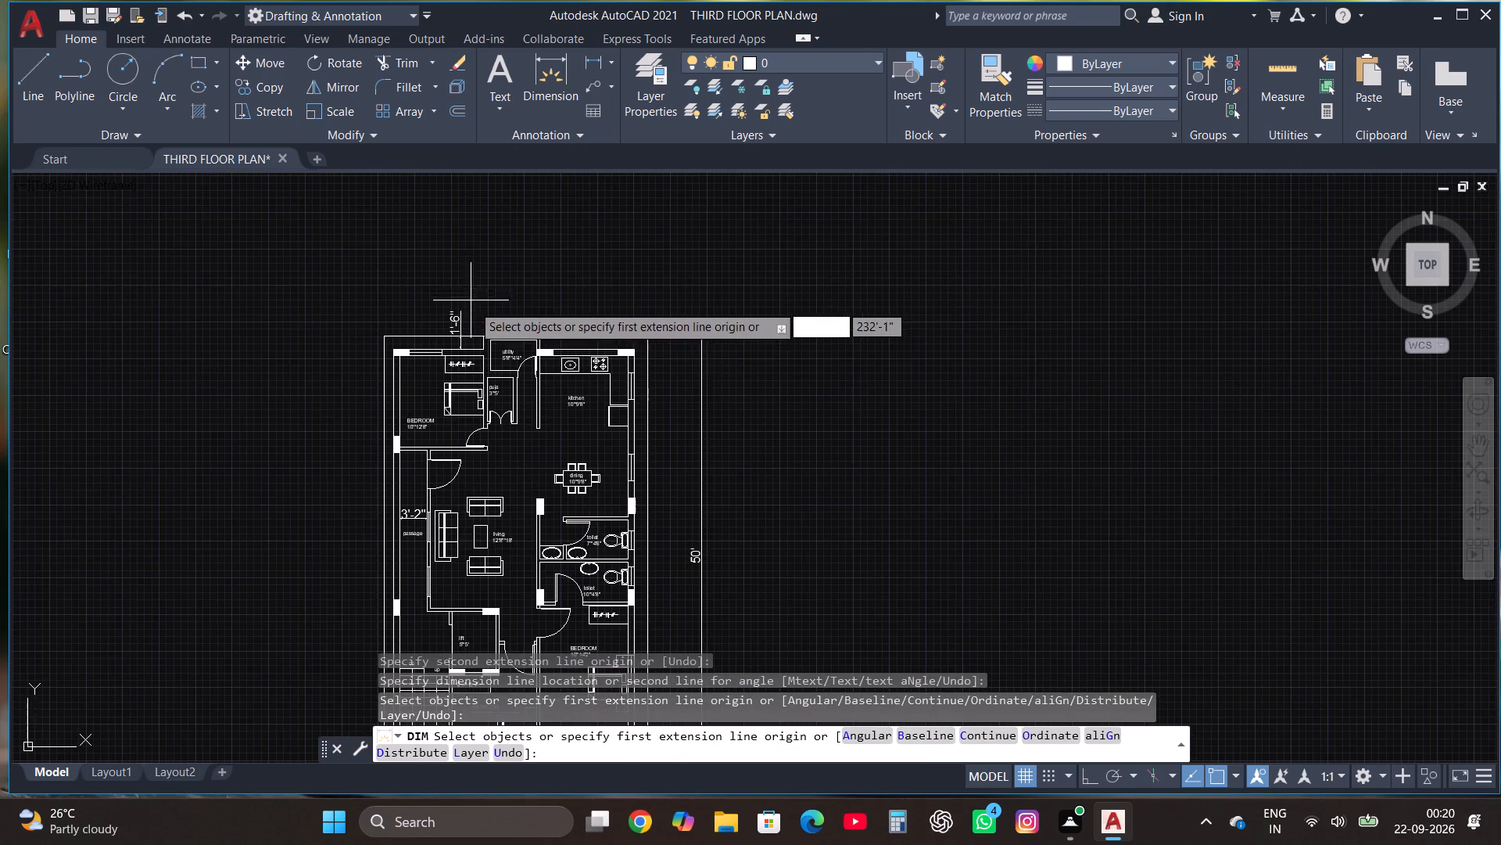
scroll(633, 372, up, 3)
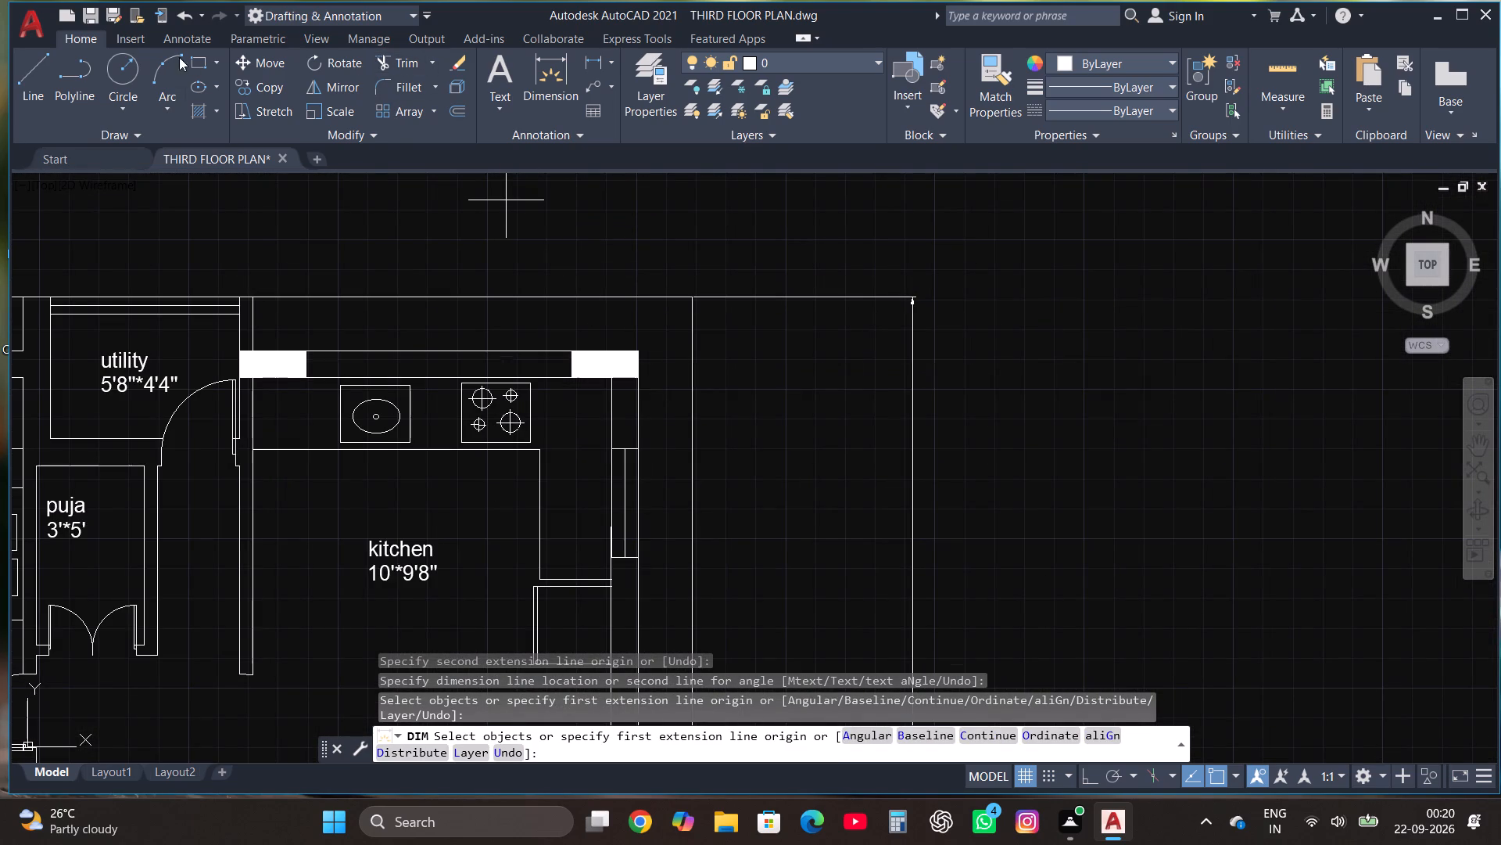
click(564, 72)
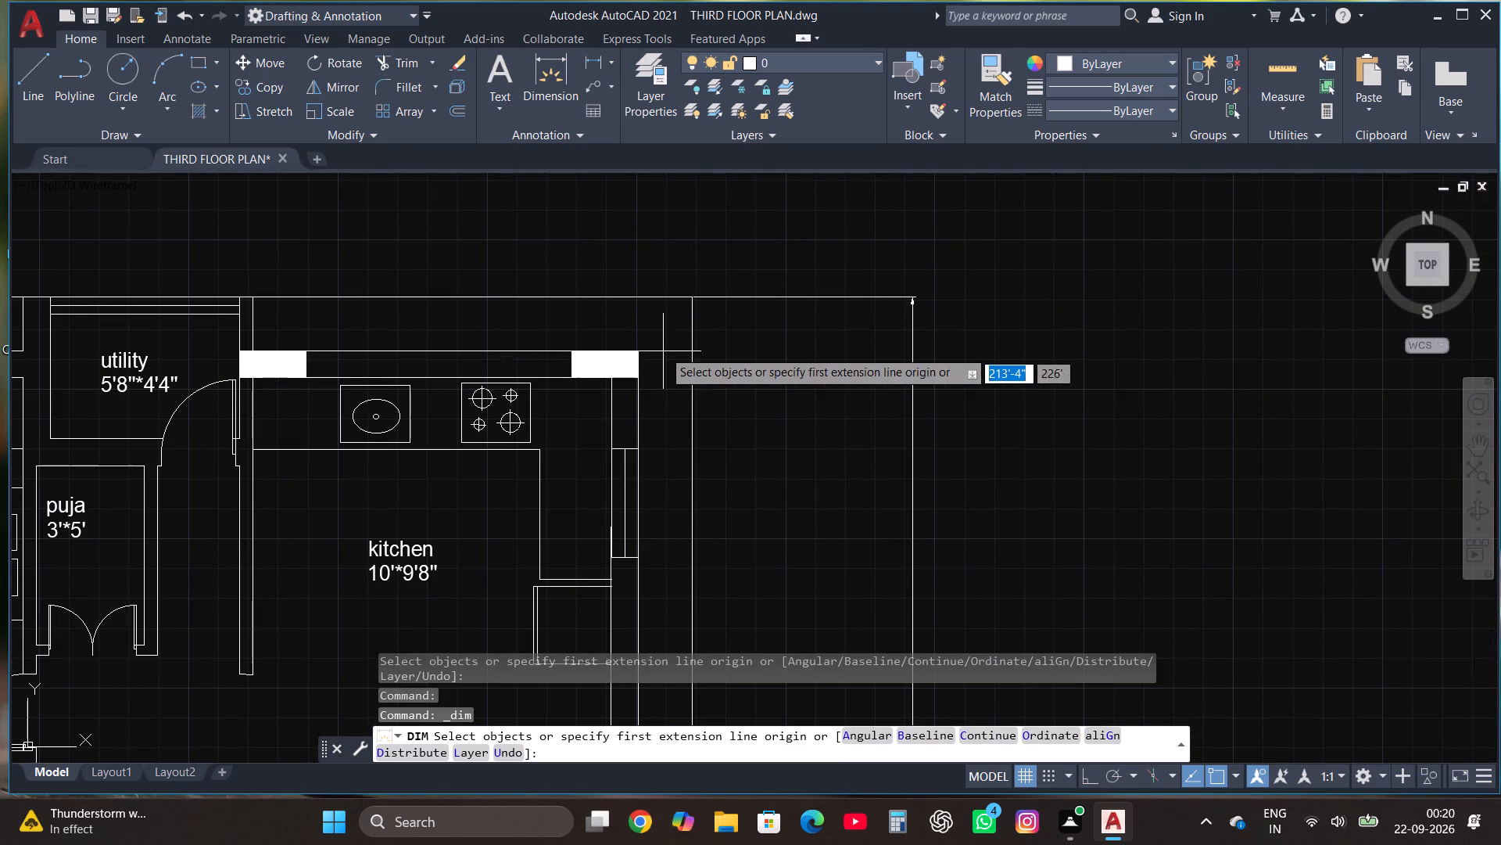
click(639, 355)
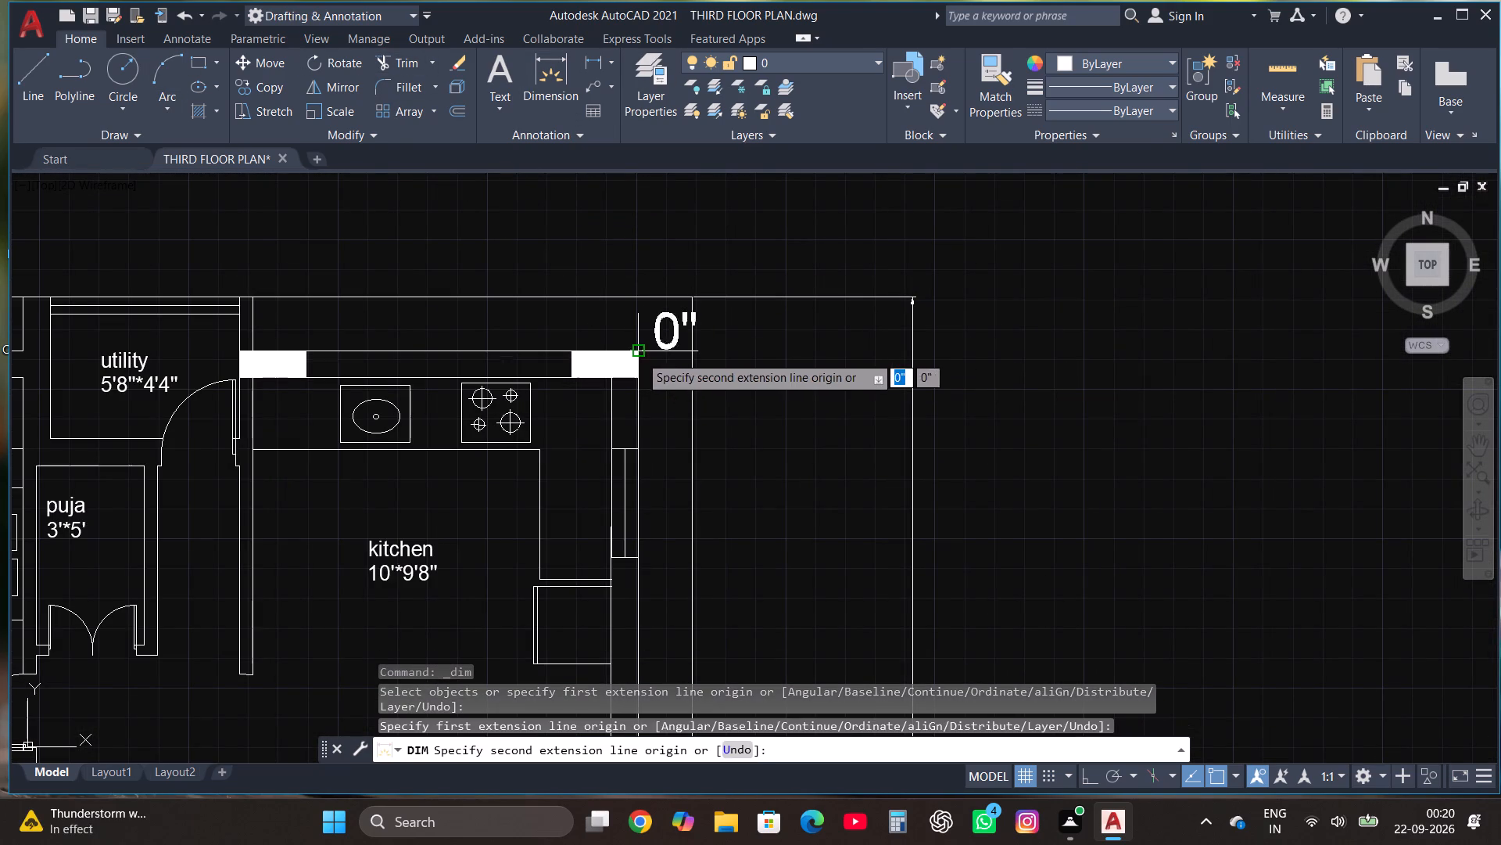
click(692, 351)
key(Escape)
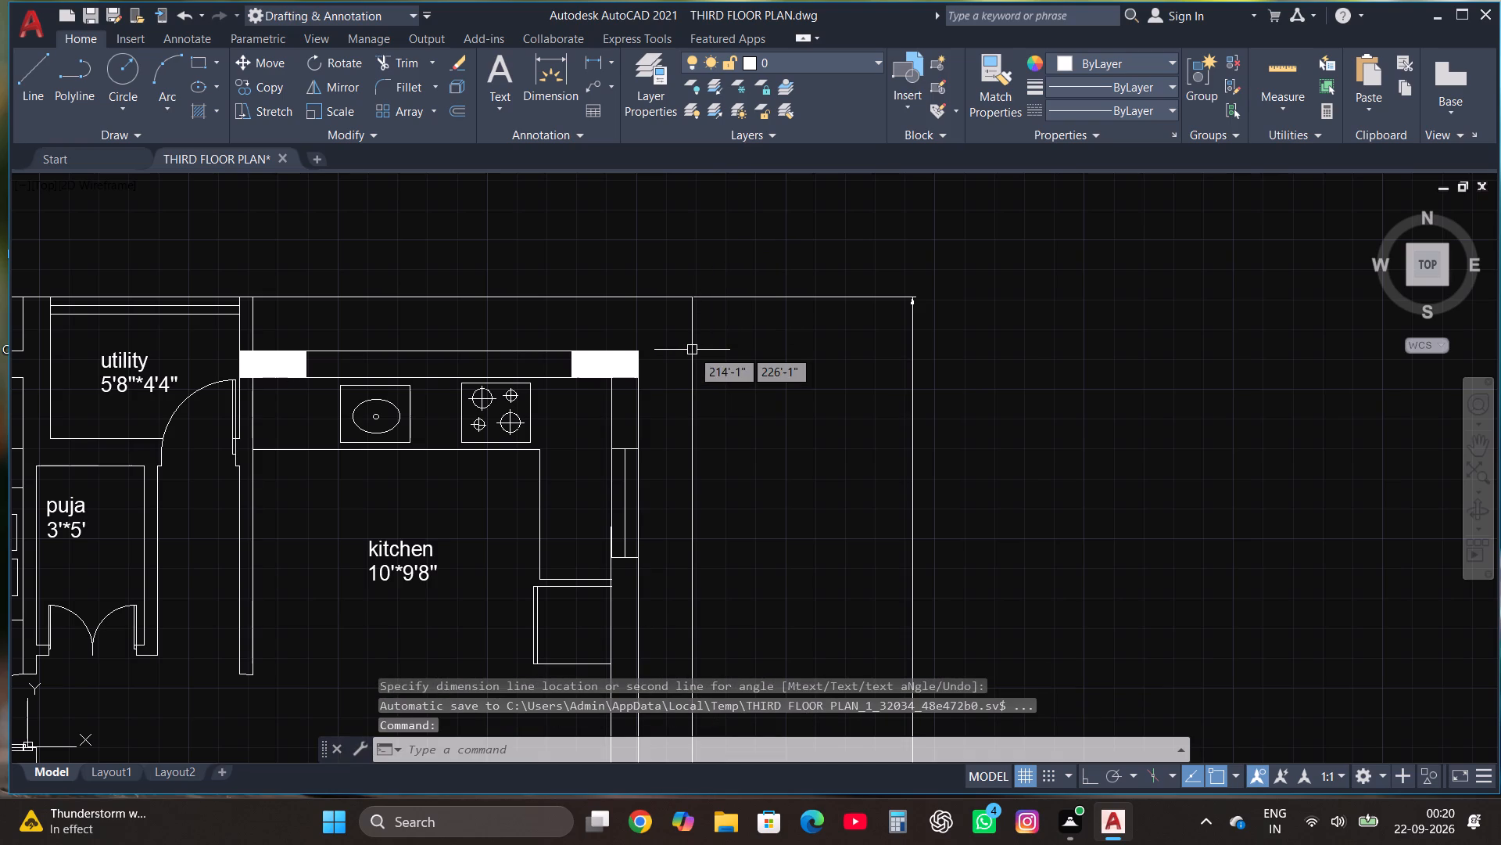
Dimension the gap between the southeast column's outer east face and the boundary line, placing the dimension east of the dining area.
click(561, 73)
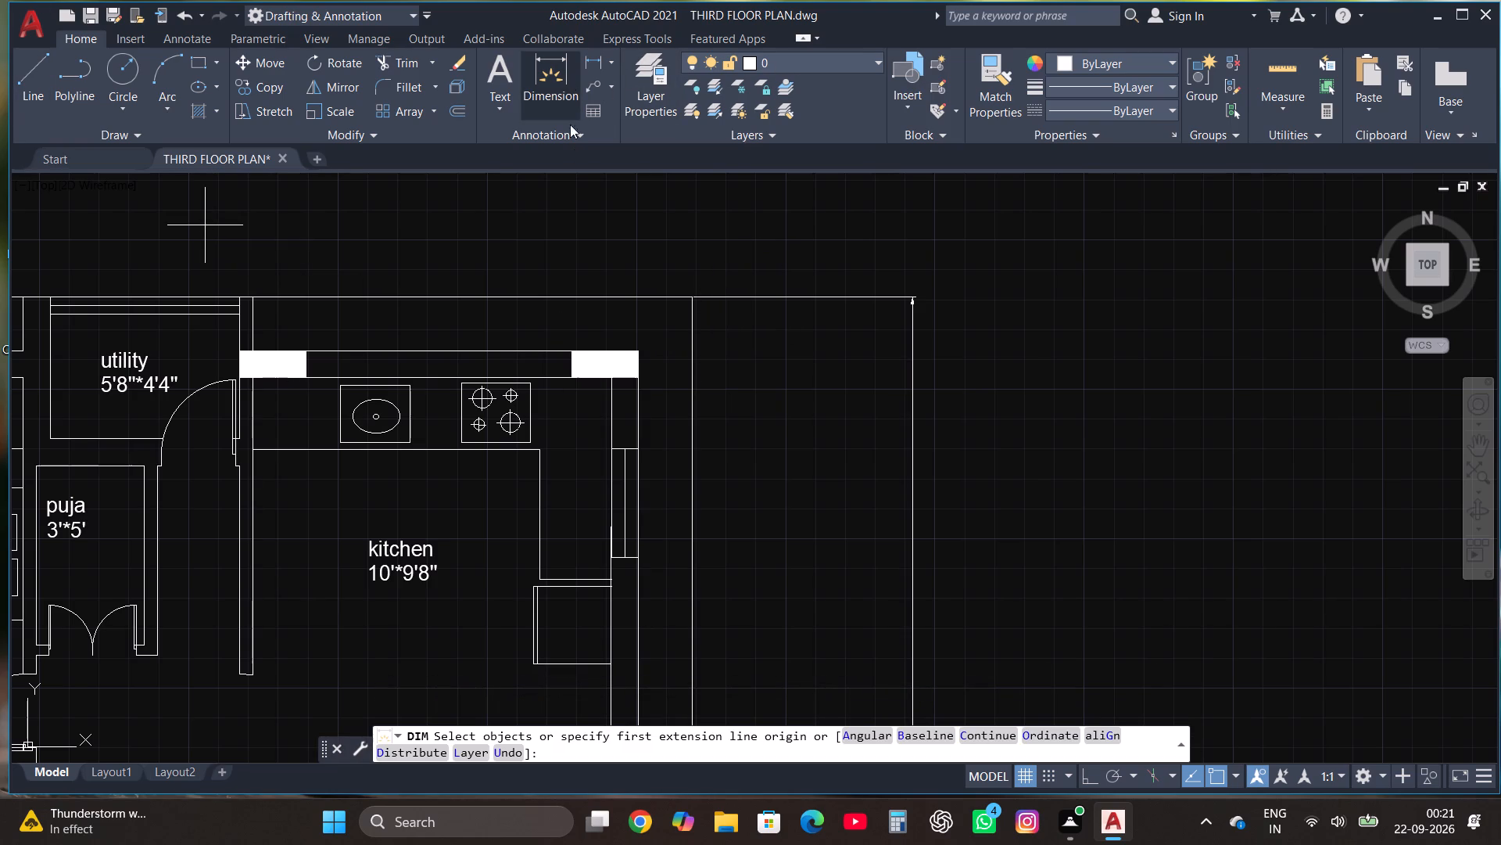
scroll(574, 151, down, 2)
scroll(636, 224, down, 2)
scroll(675, 329, down, 2)
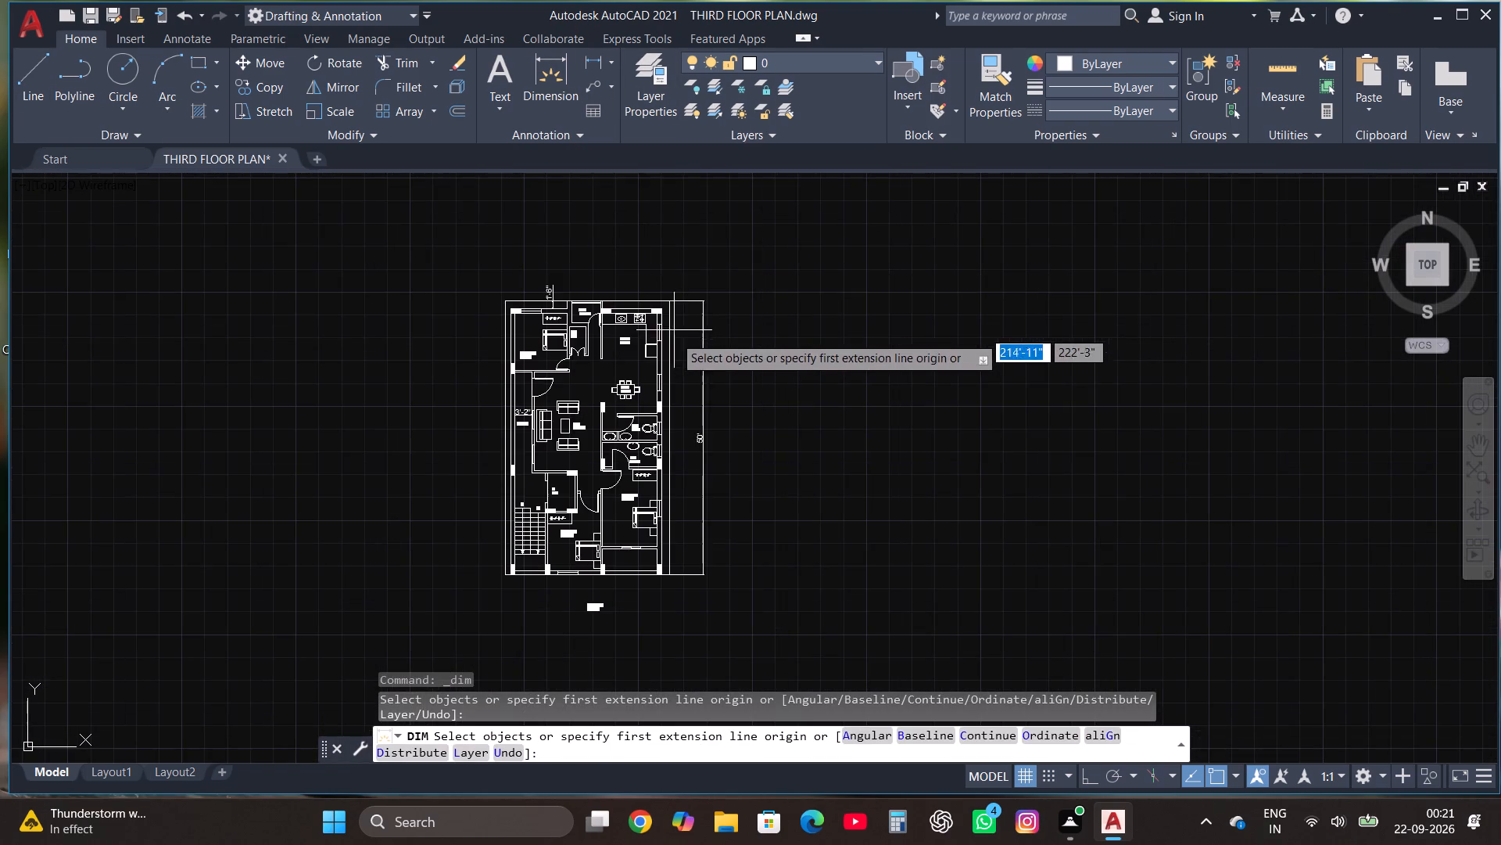
scroll(674, 587, up, 3)
click(626, 548)
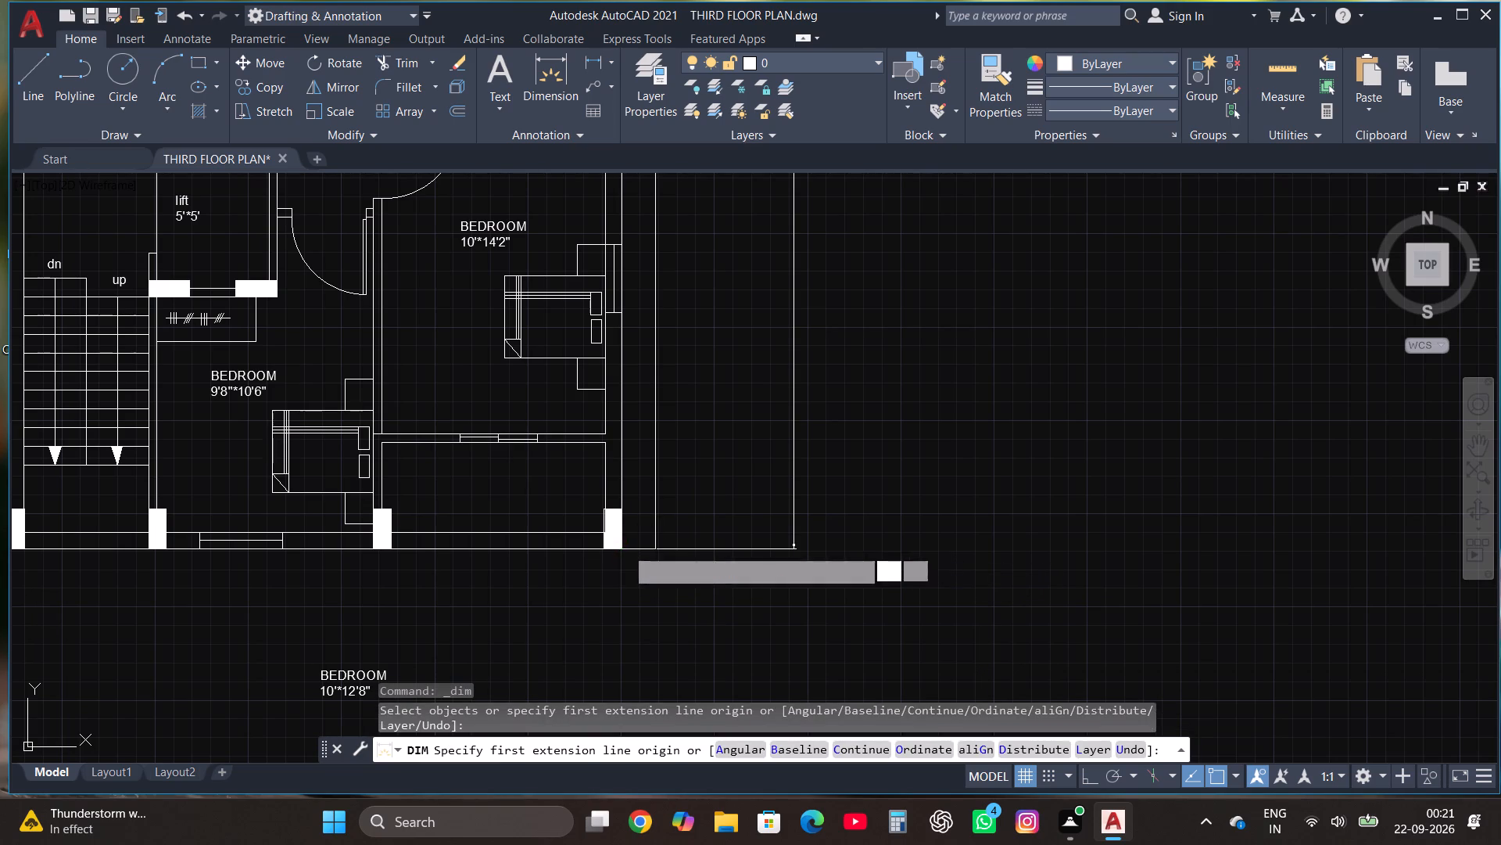
click(652, 552)
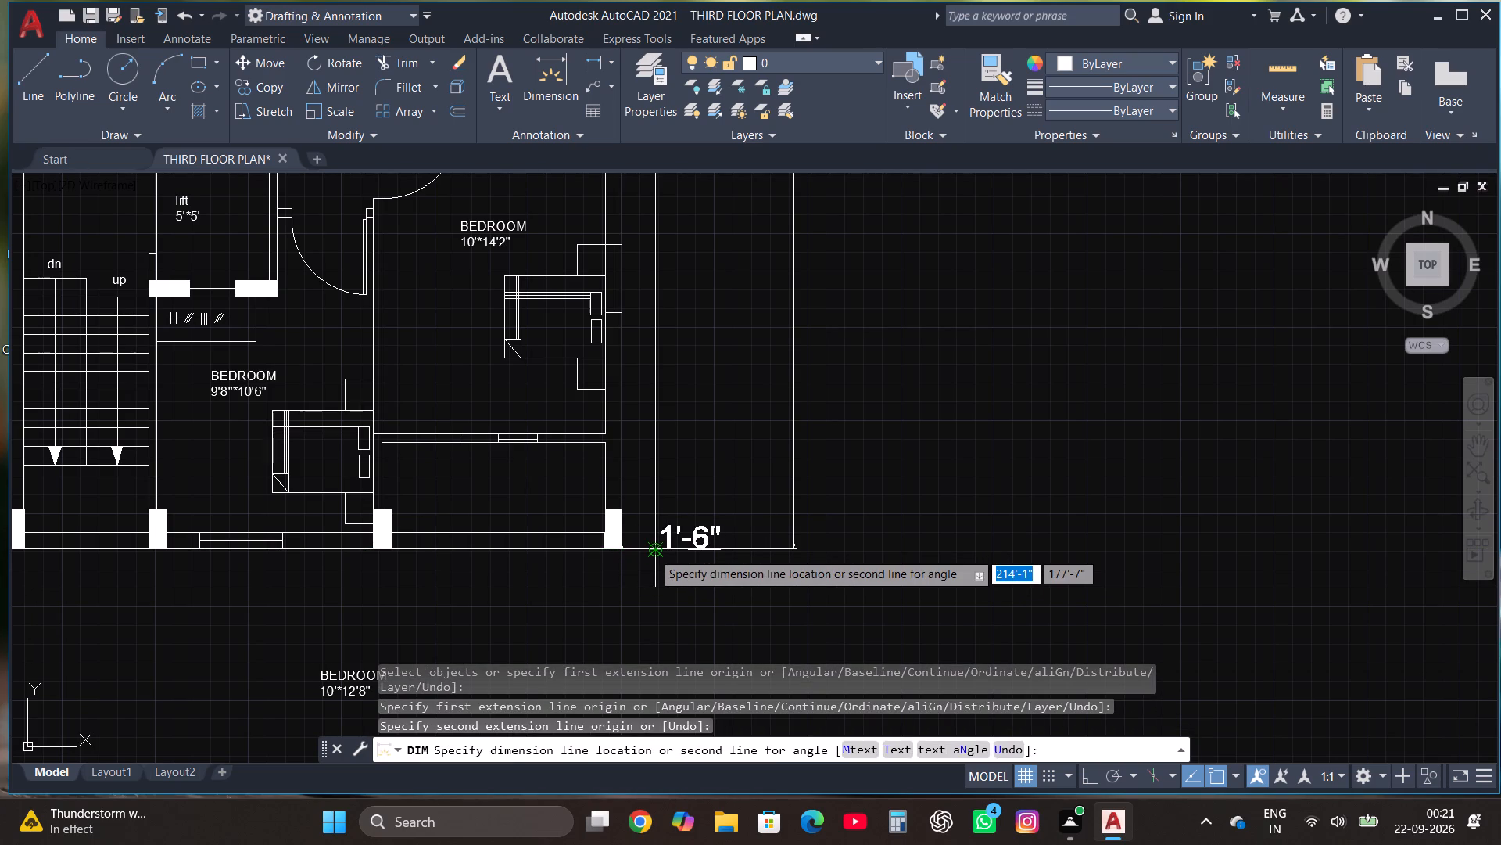
scroll(652, 552, down, 2)
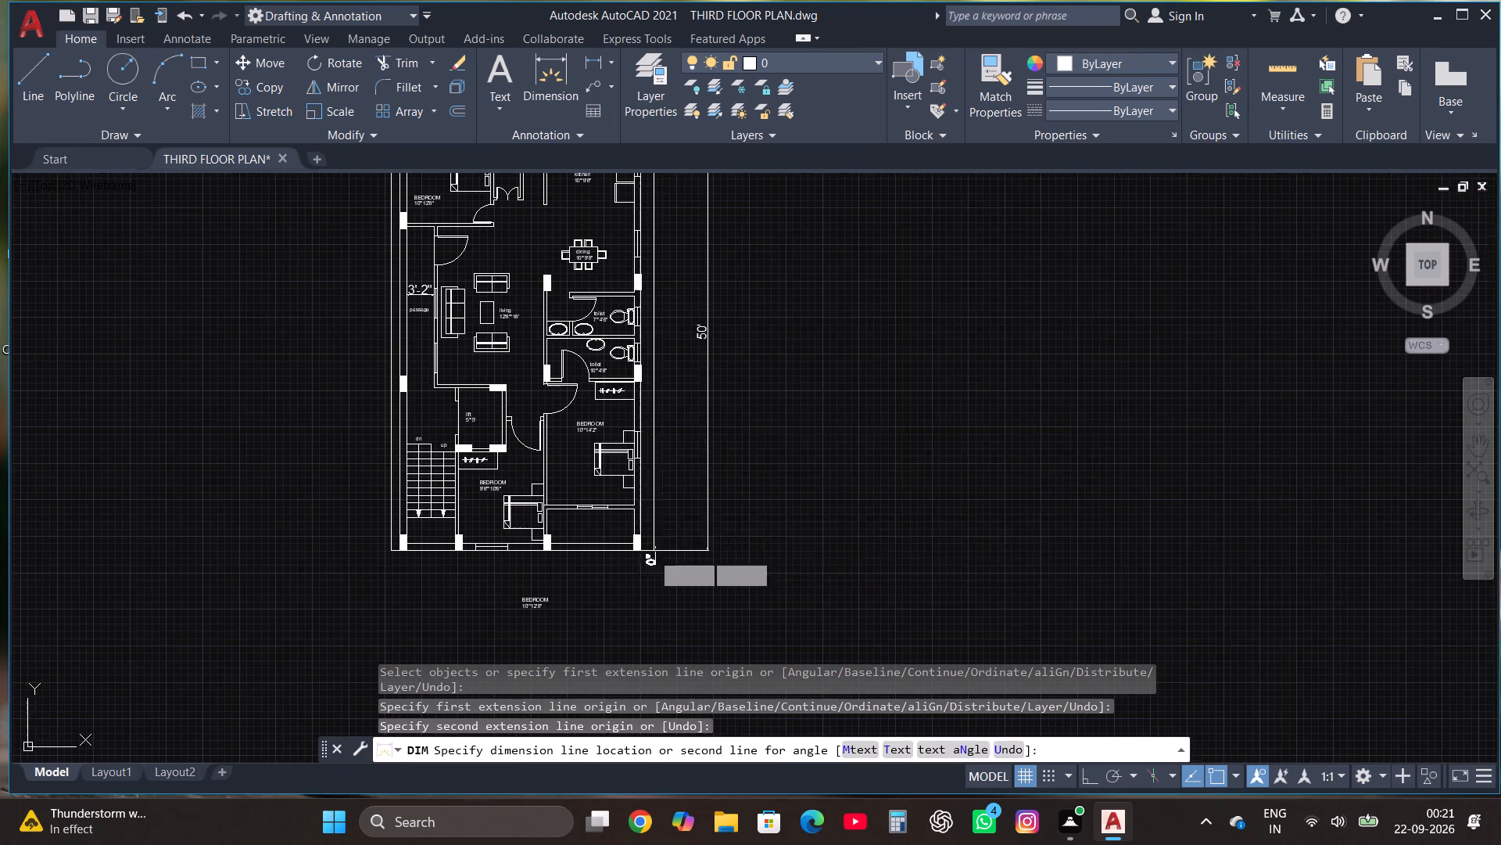
click(647, 255)
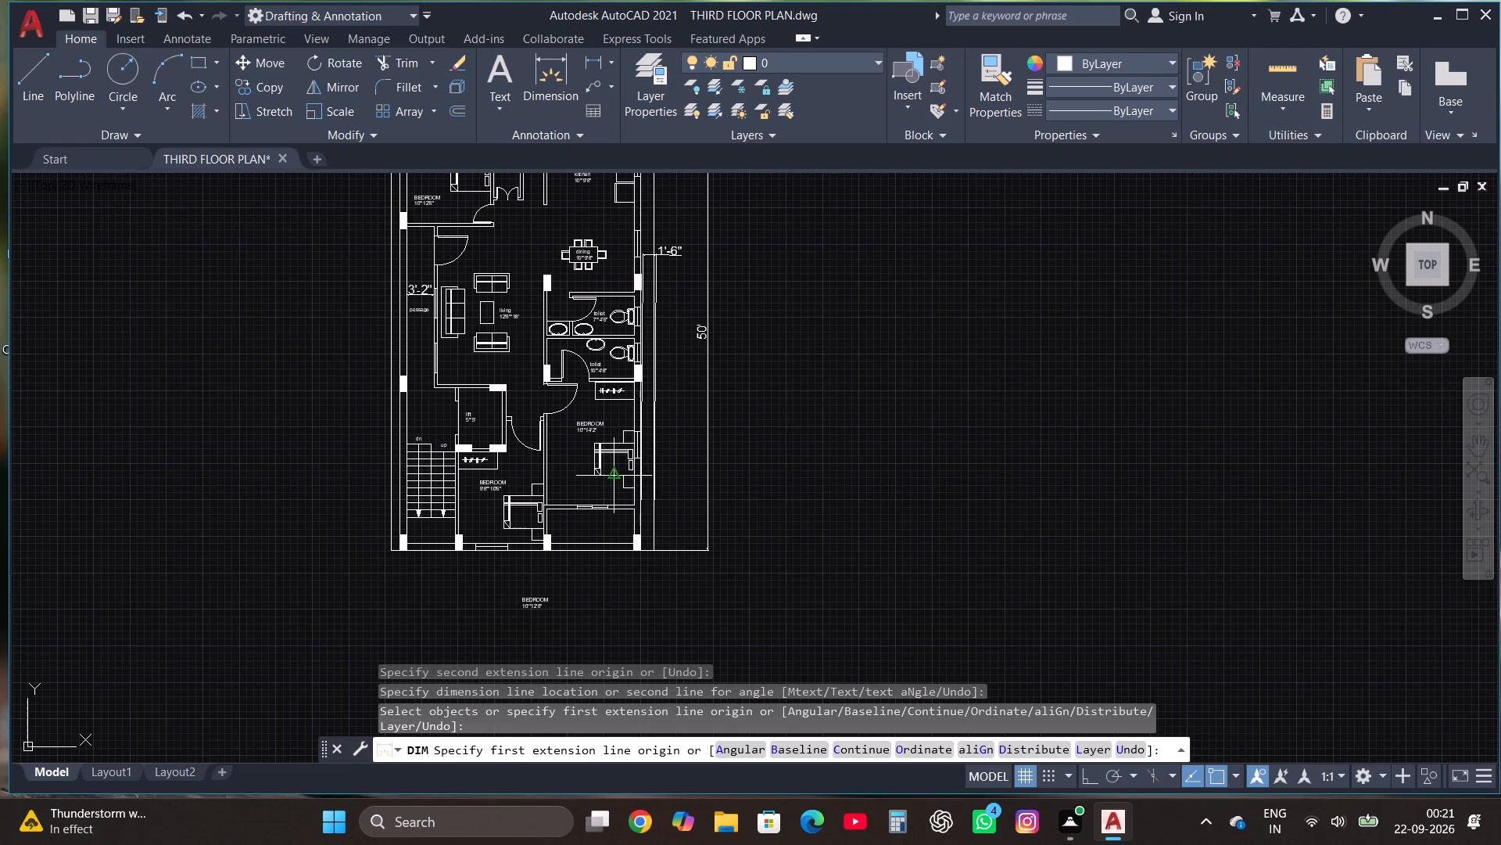
scroll(597, 494, down, 1)
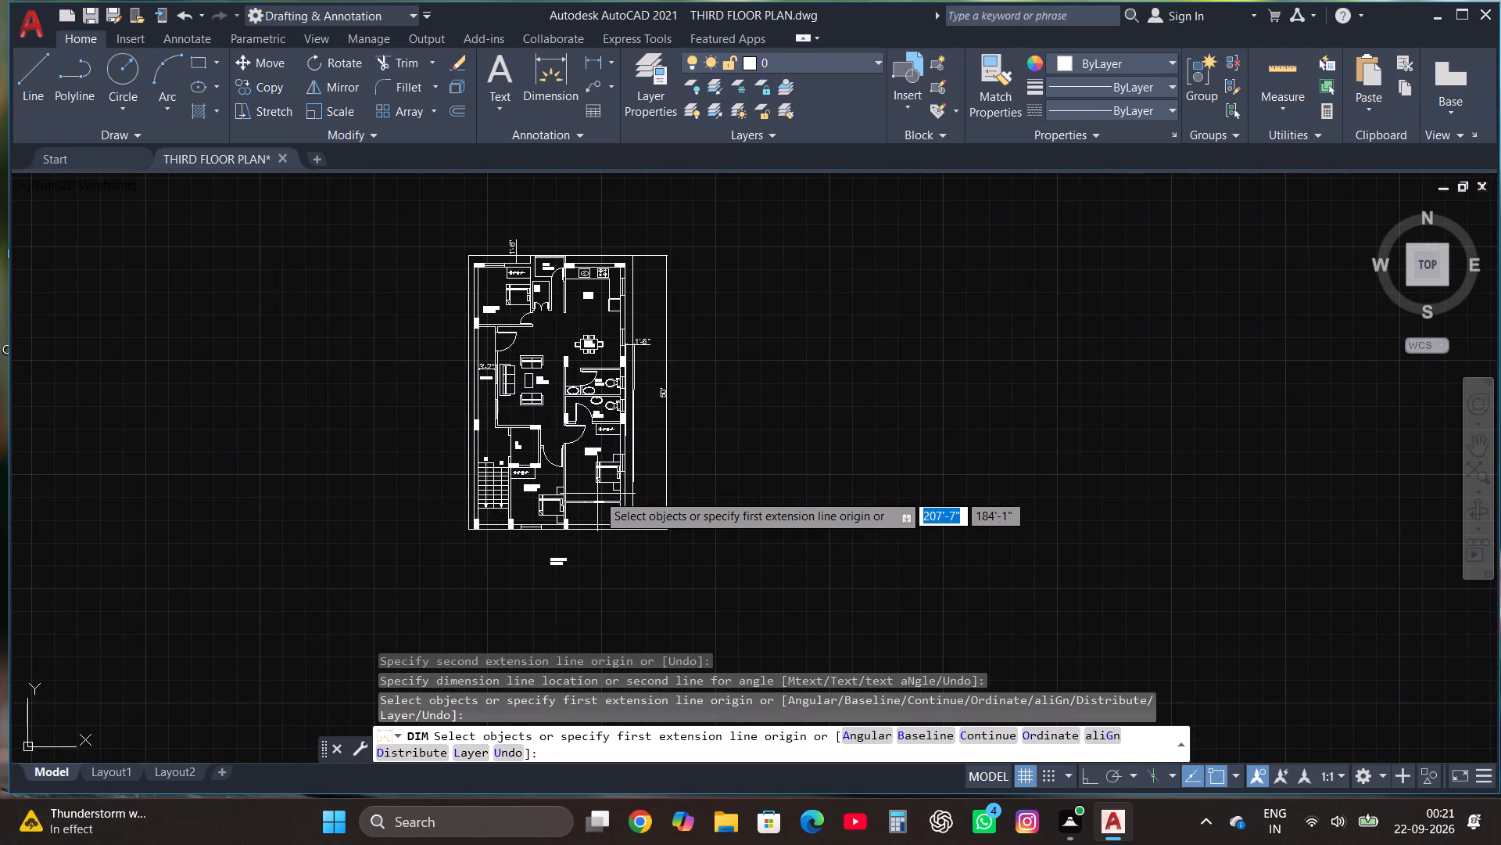
scroll(575, 579, up, 3)
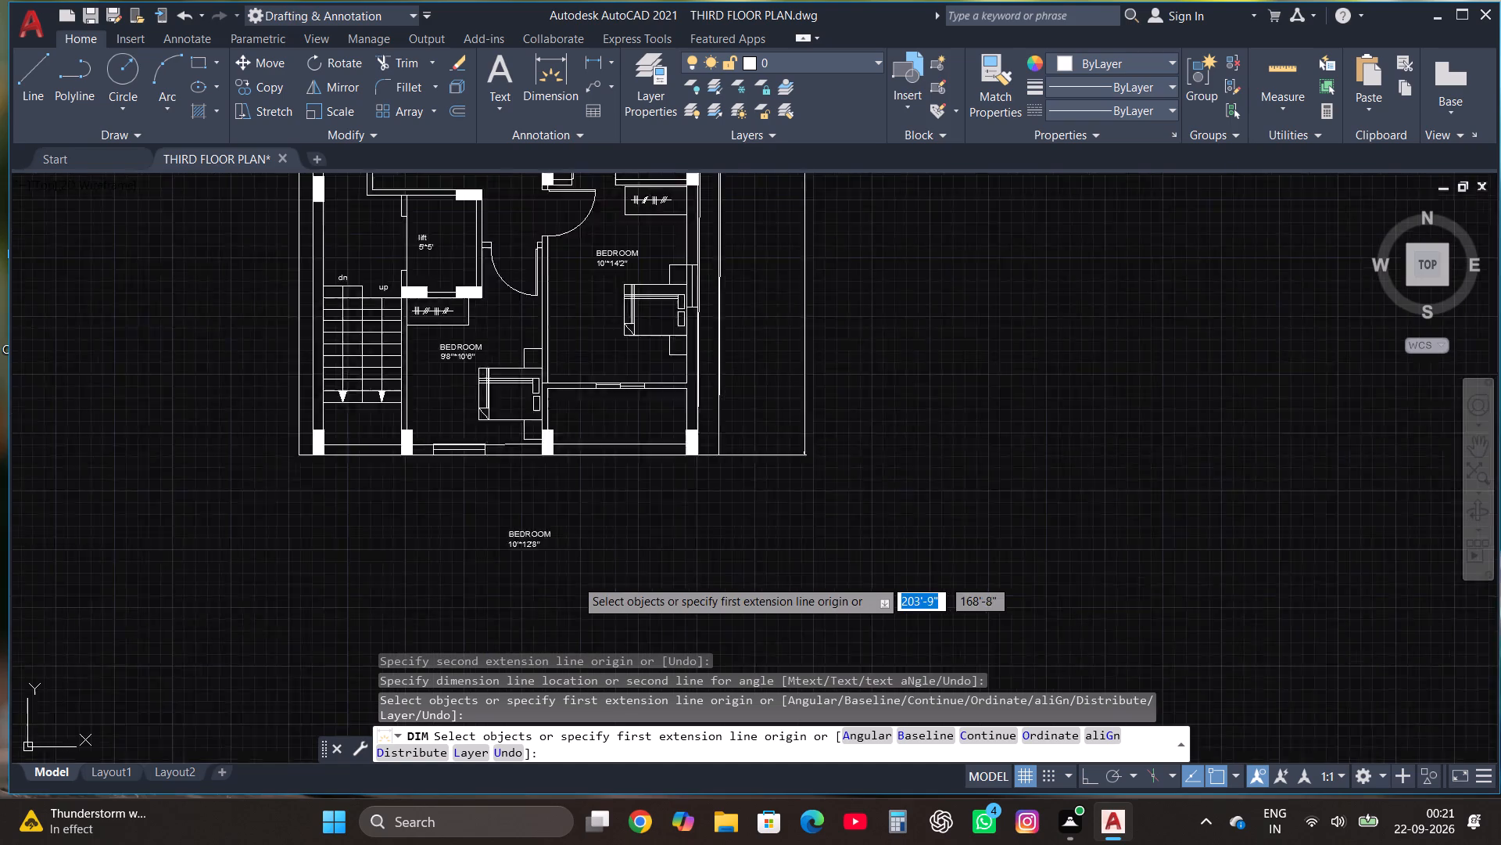
click(496, 507)
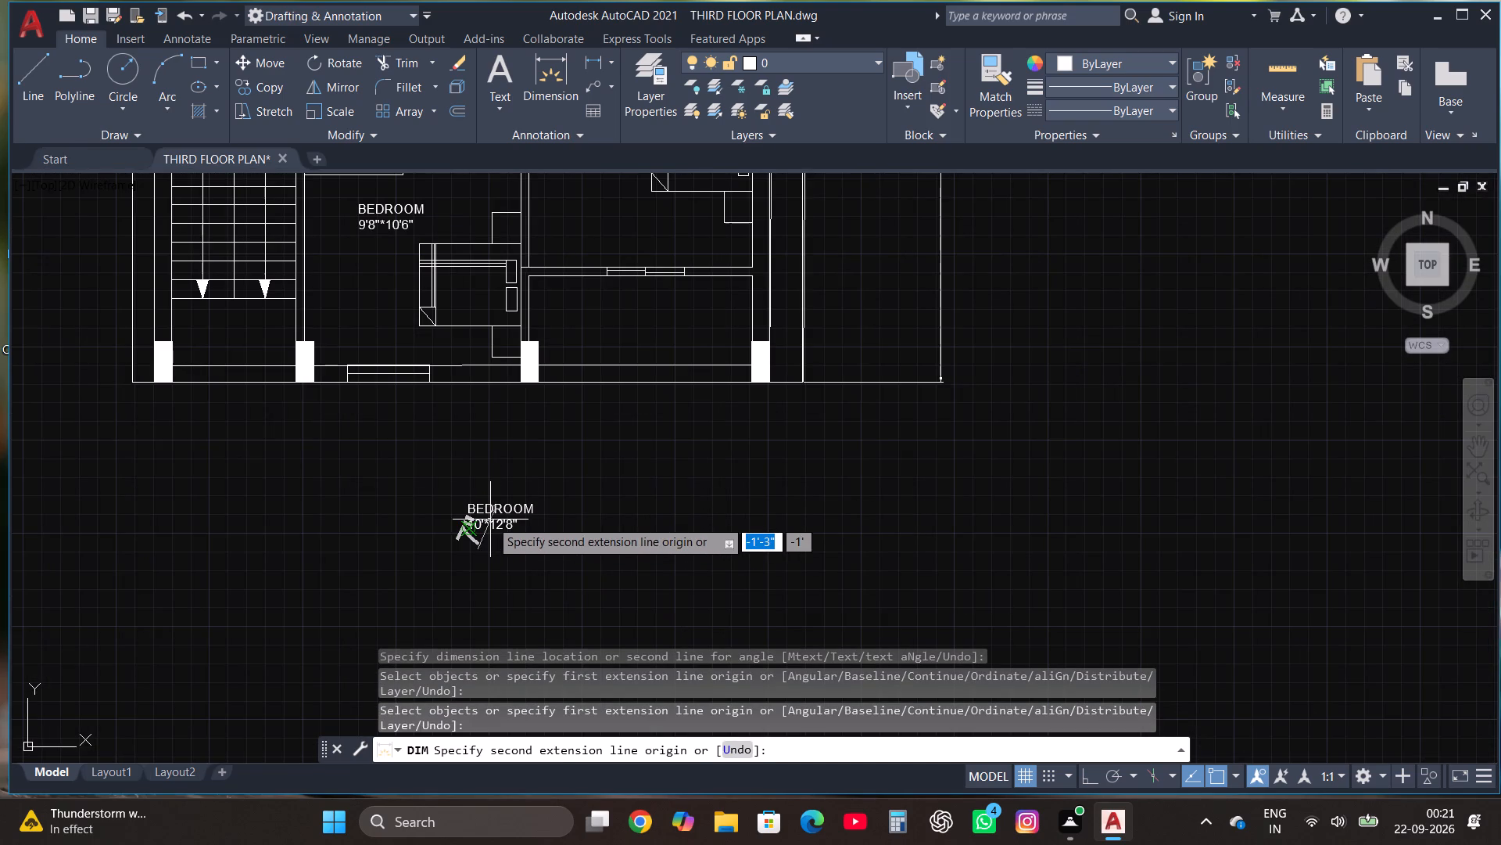
key(Escape)
Copy the spare BEDROOM label from below the plan into the empty space south of the 10'*14'2" bedroom.
scroll(528, 544, down, 2)
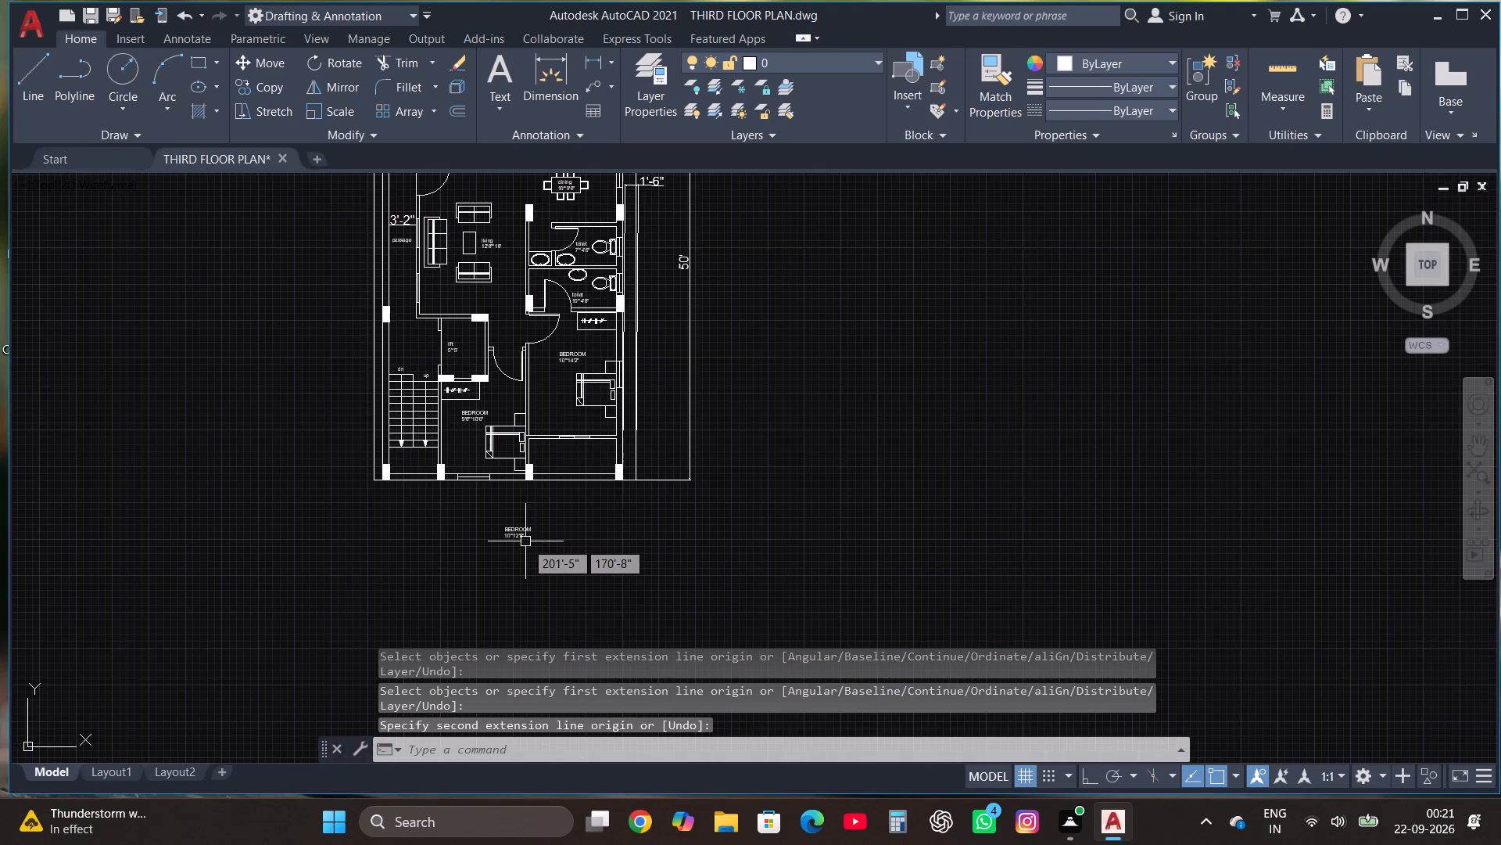
scroll(527, 542, down, 1)
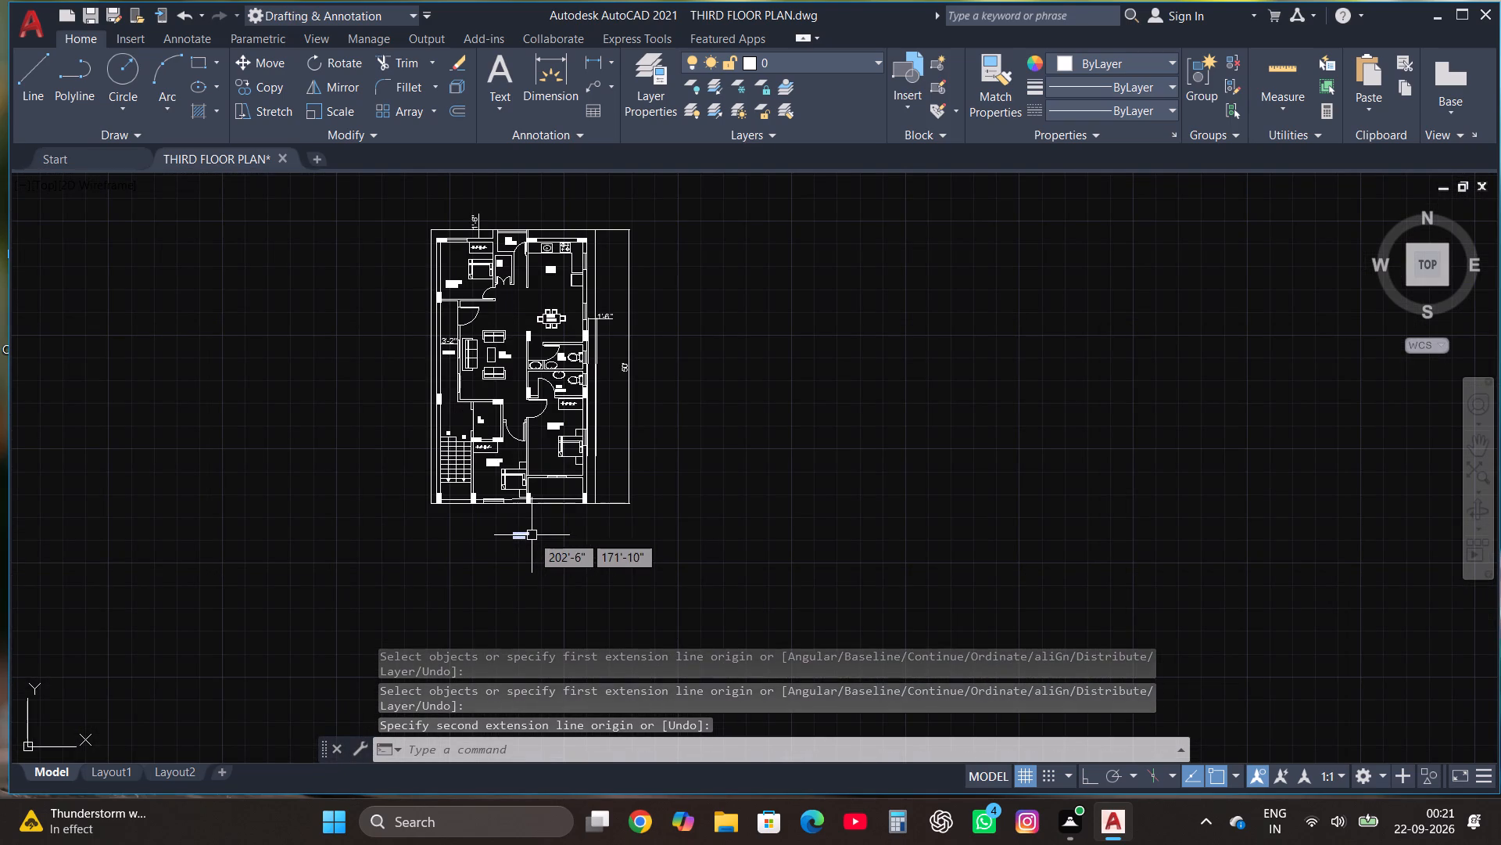
scroll(532, 535, up, 1)
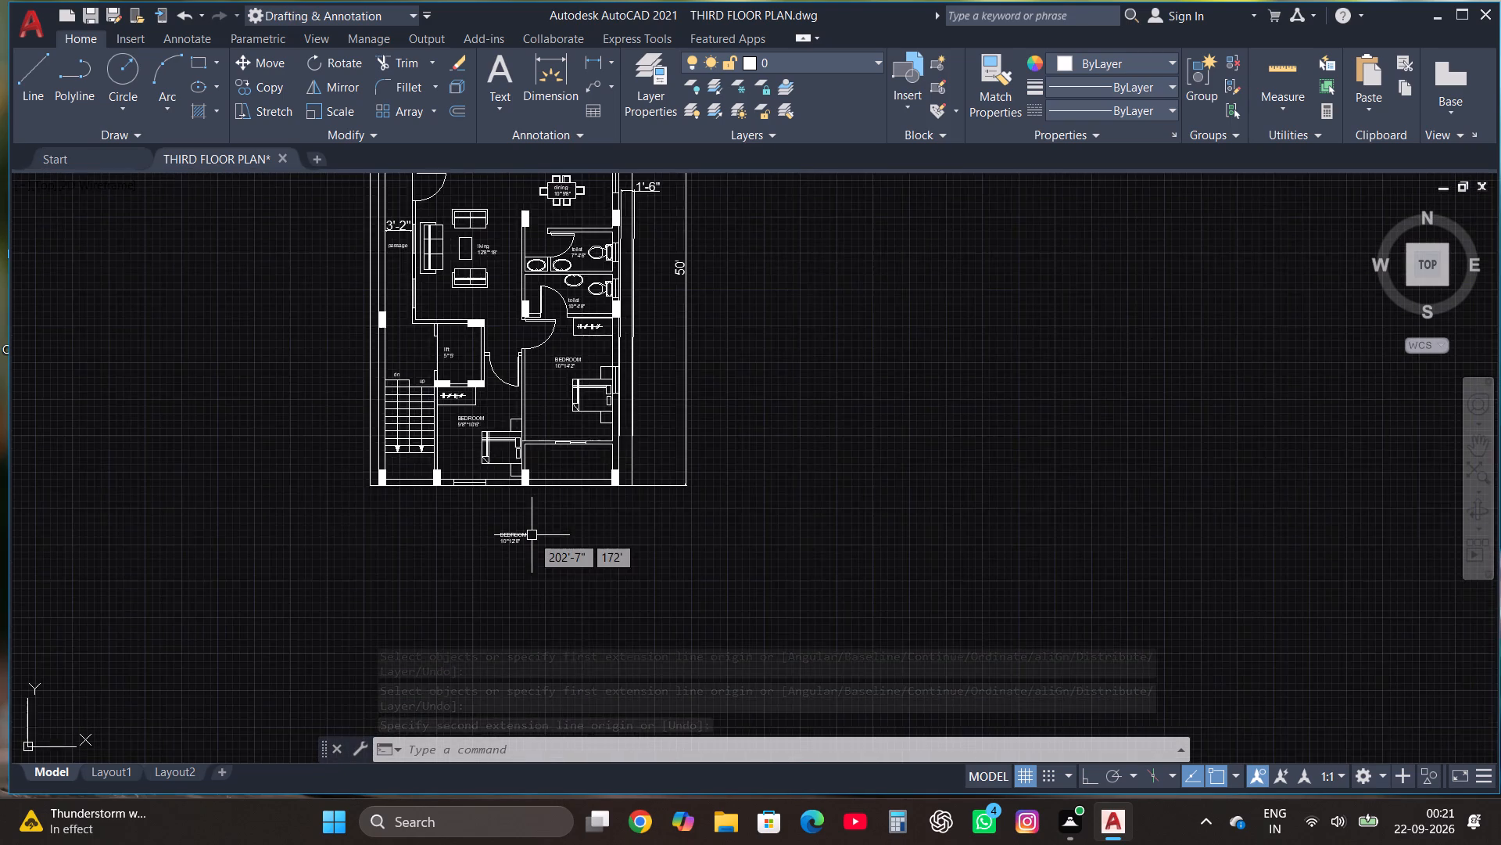
scroll(532, 535, up, 1)
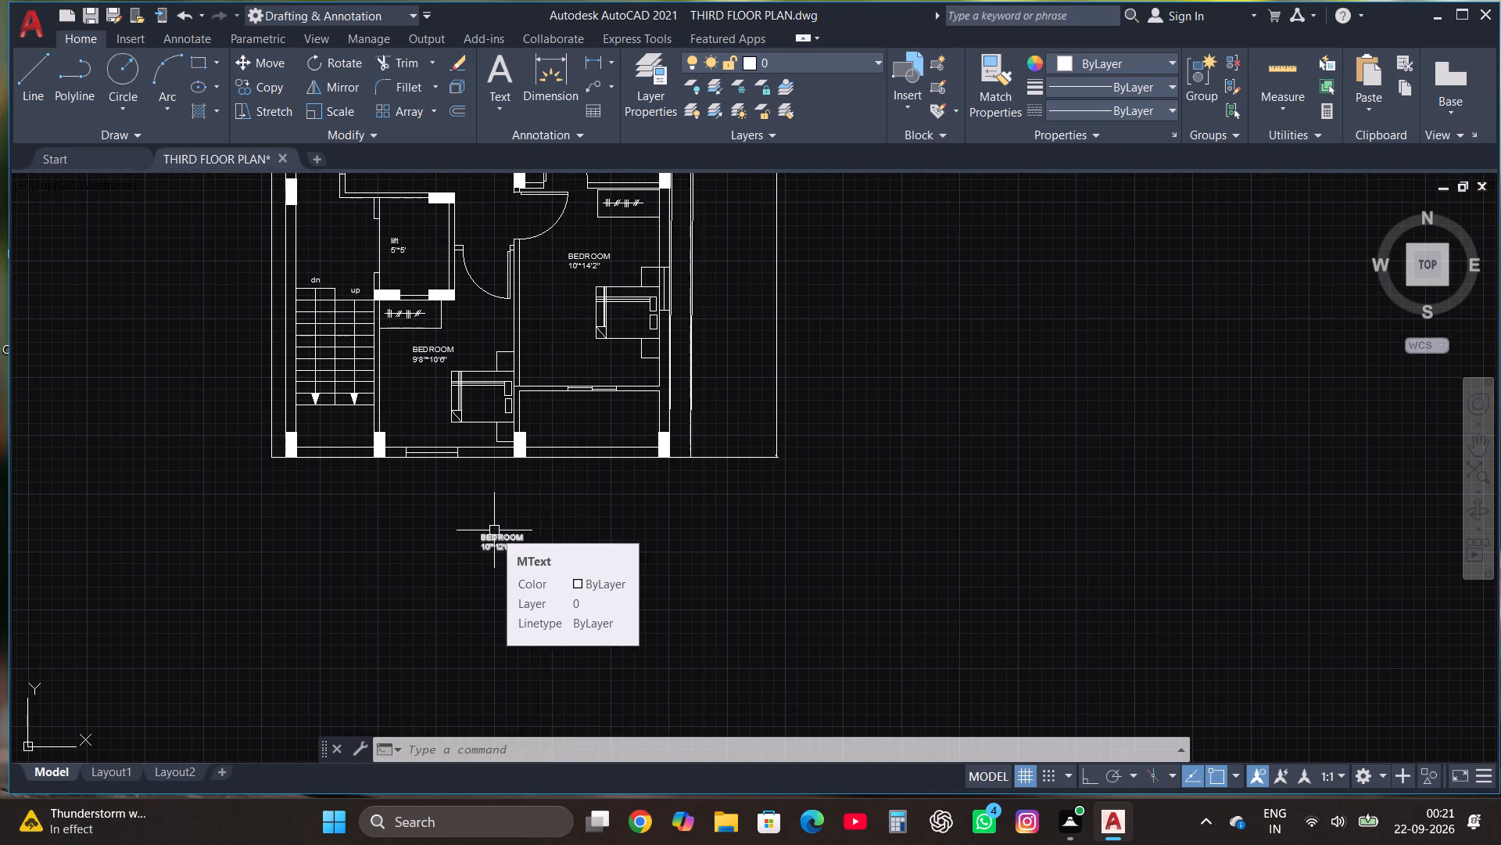
scroll(494, 530, up, 1)
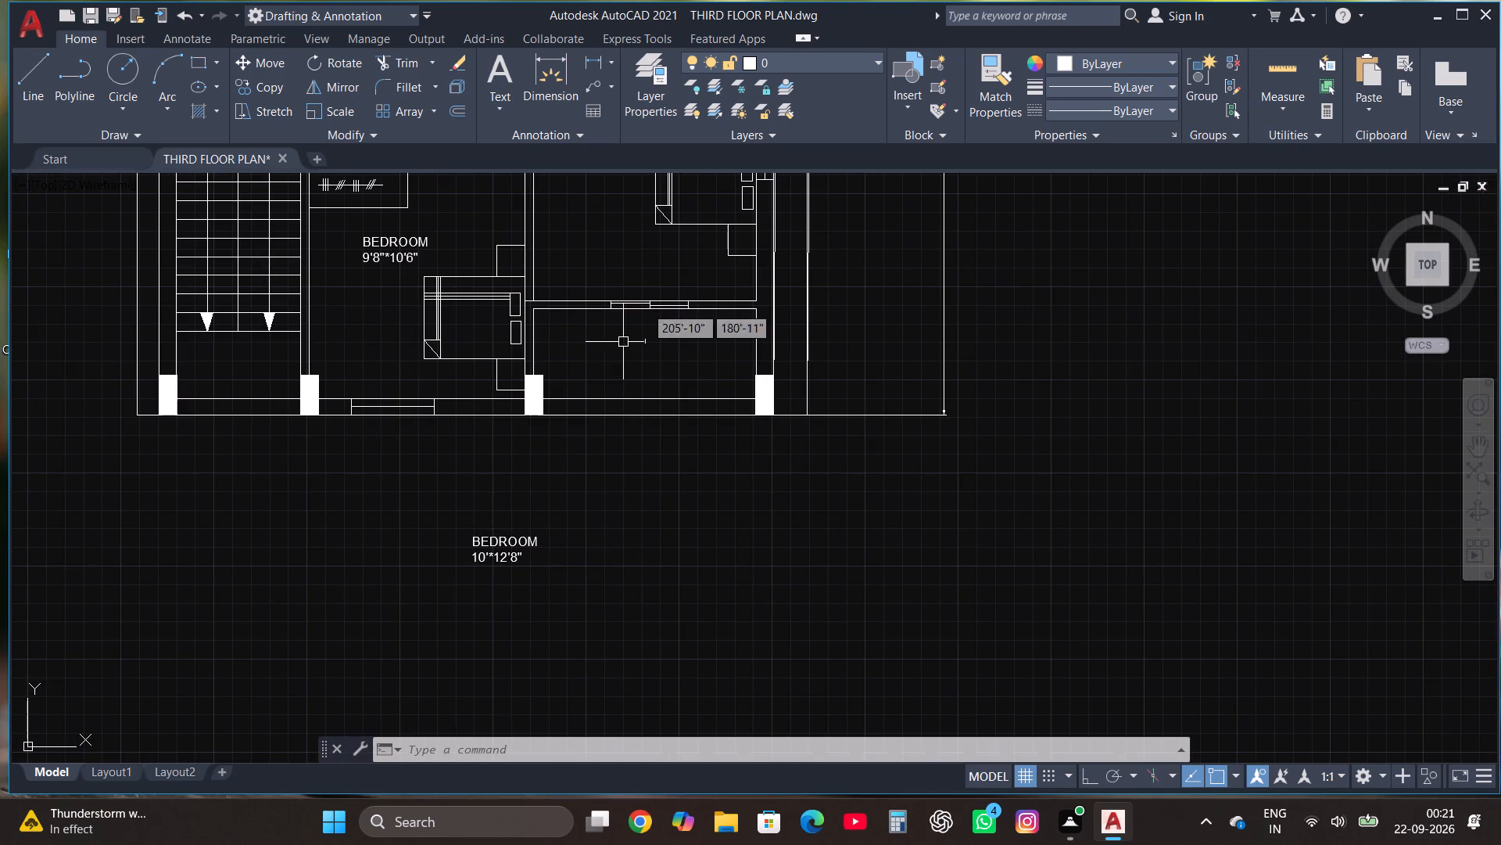
click(490, 538)
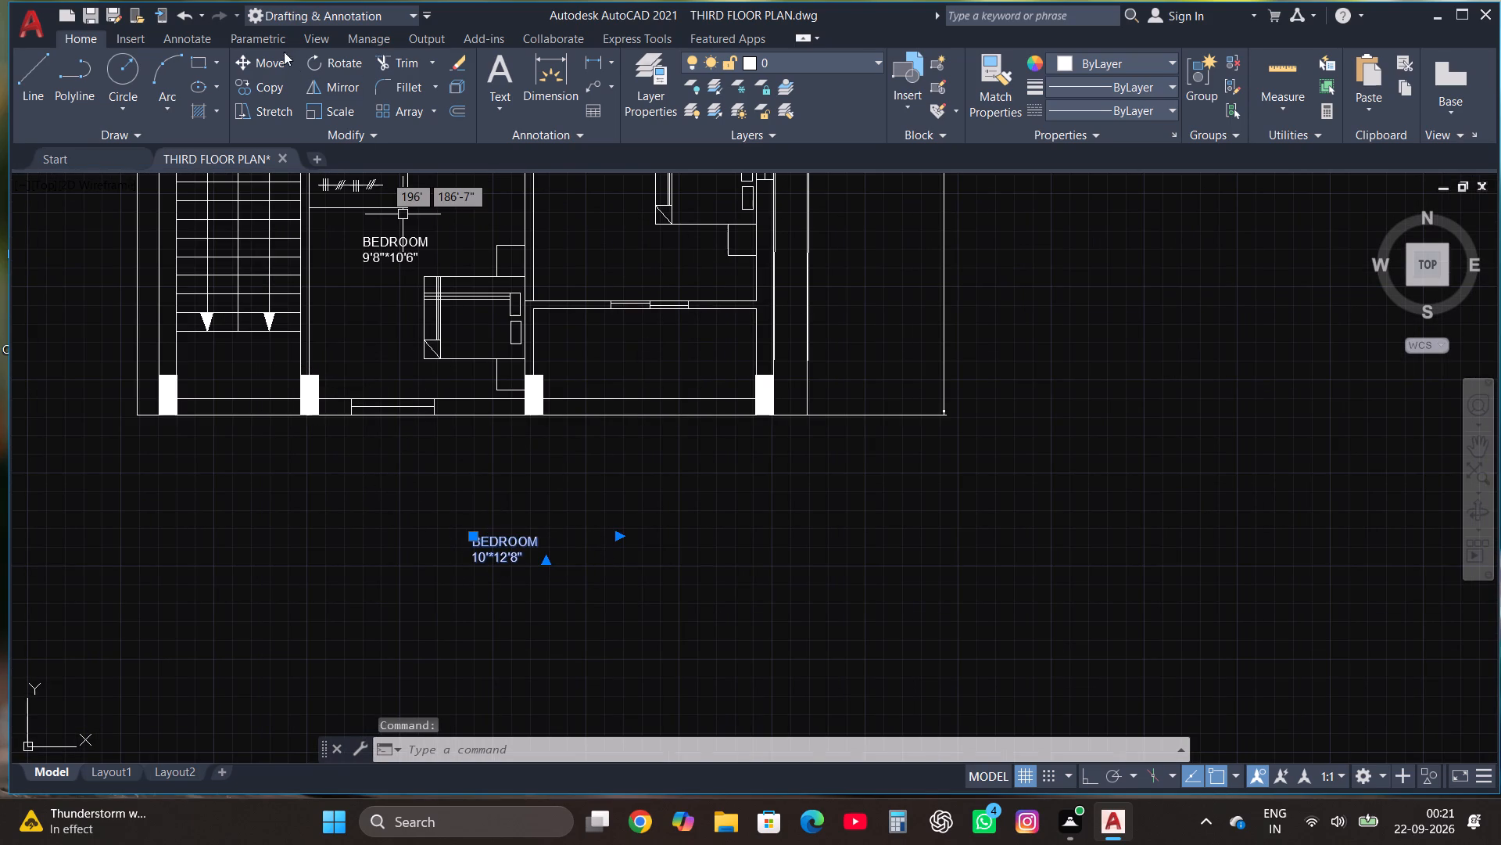
click(267, 86)
click(492, 547)
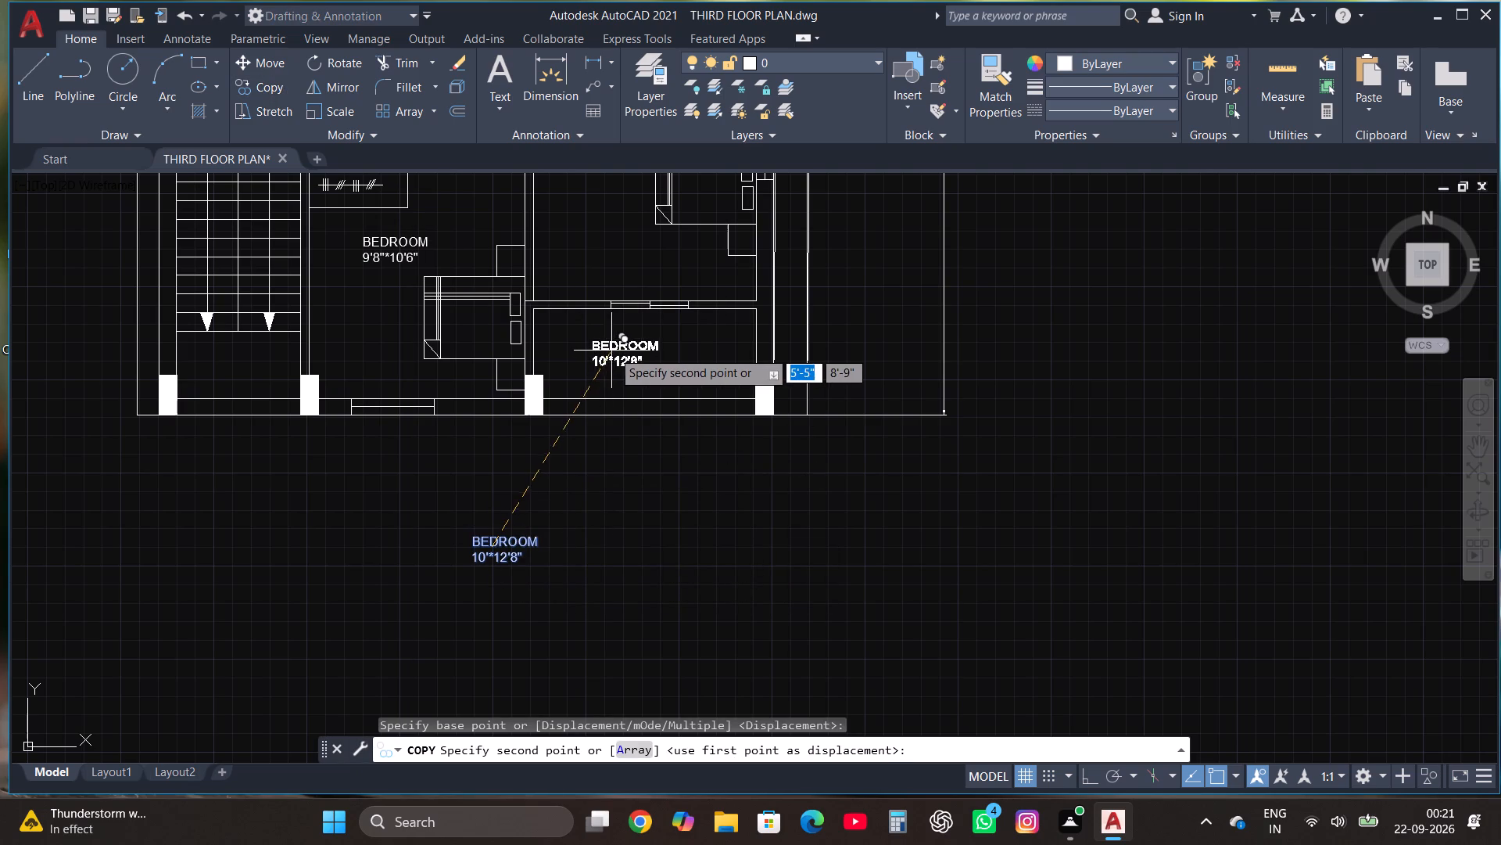
click(626, 348)
Replace the copied label's text with "balcony" and 10'*4' on a second line.
scroll(626, 348, up, 1)
click(632, 350)
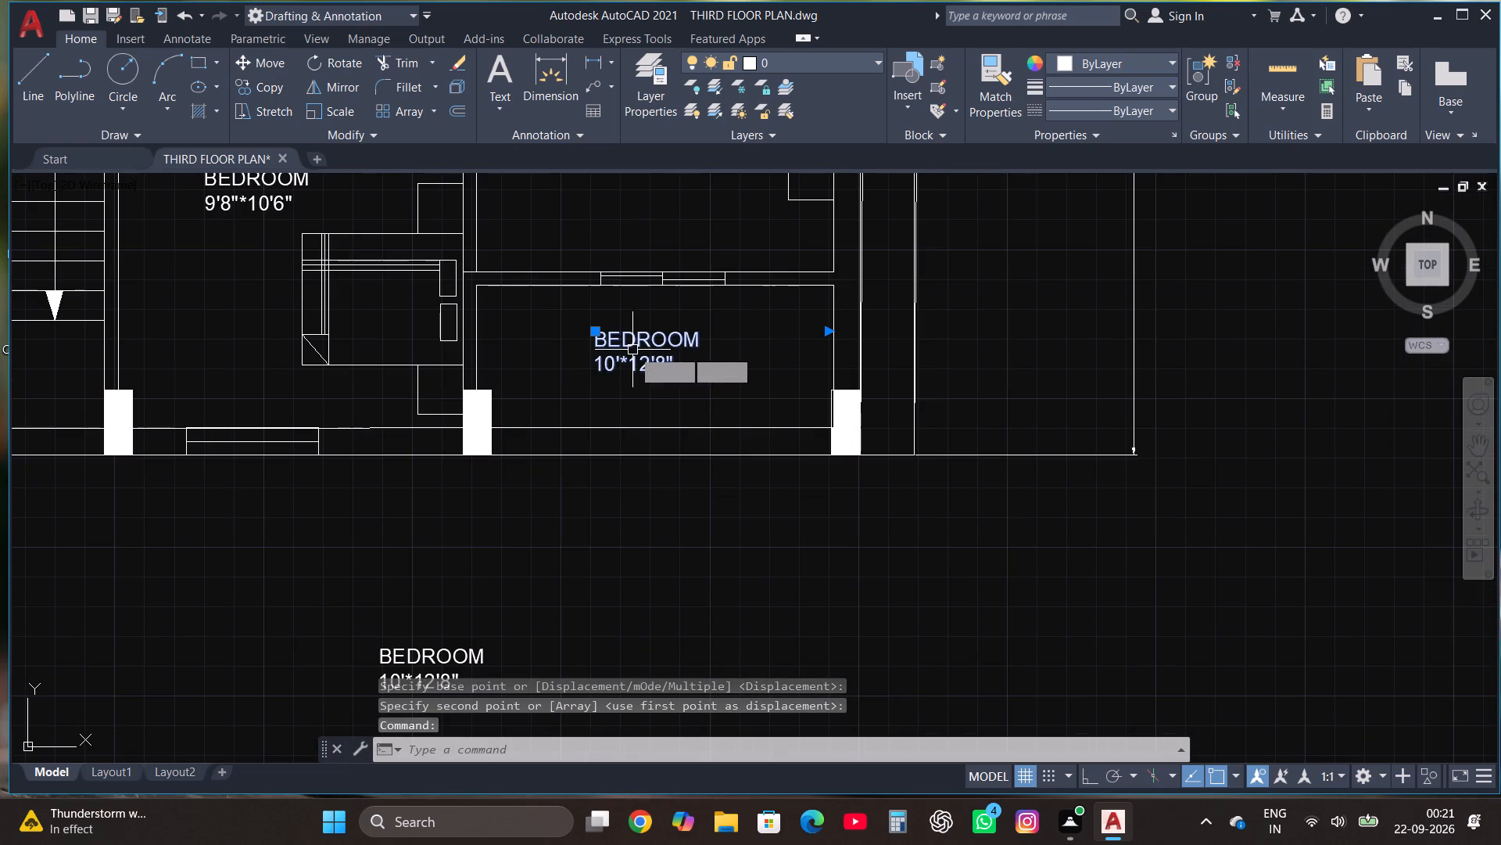
right_click(632, 350)
click(675, 329)
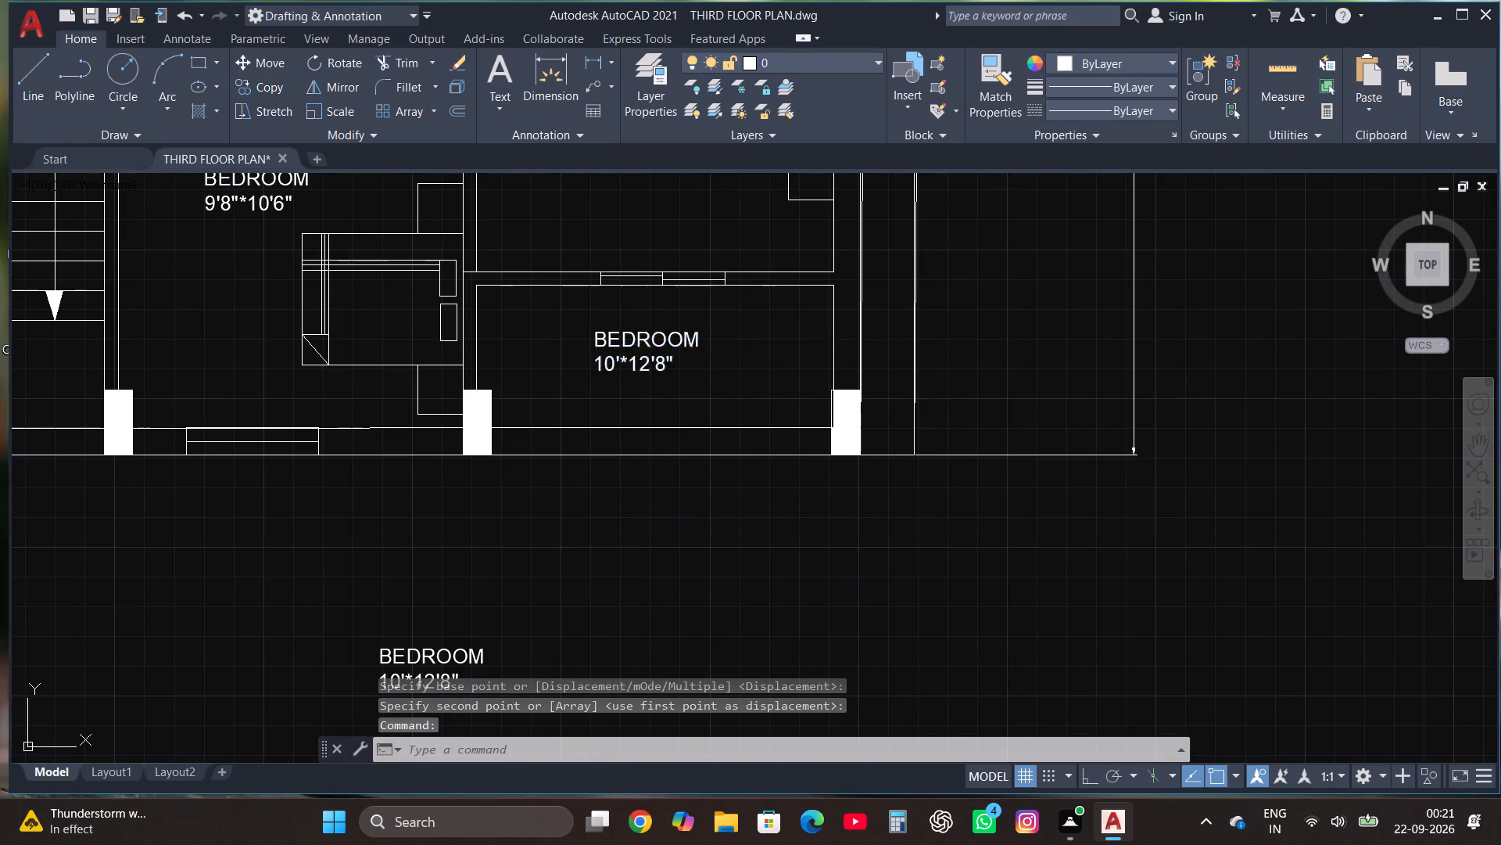
click(693, 350)
click(696, 359)
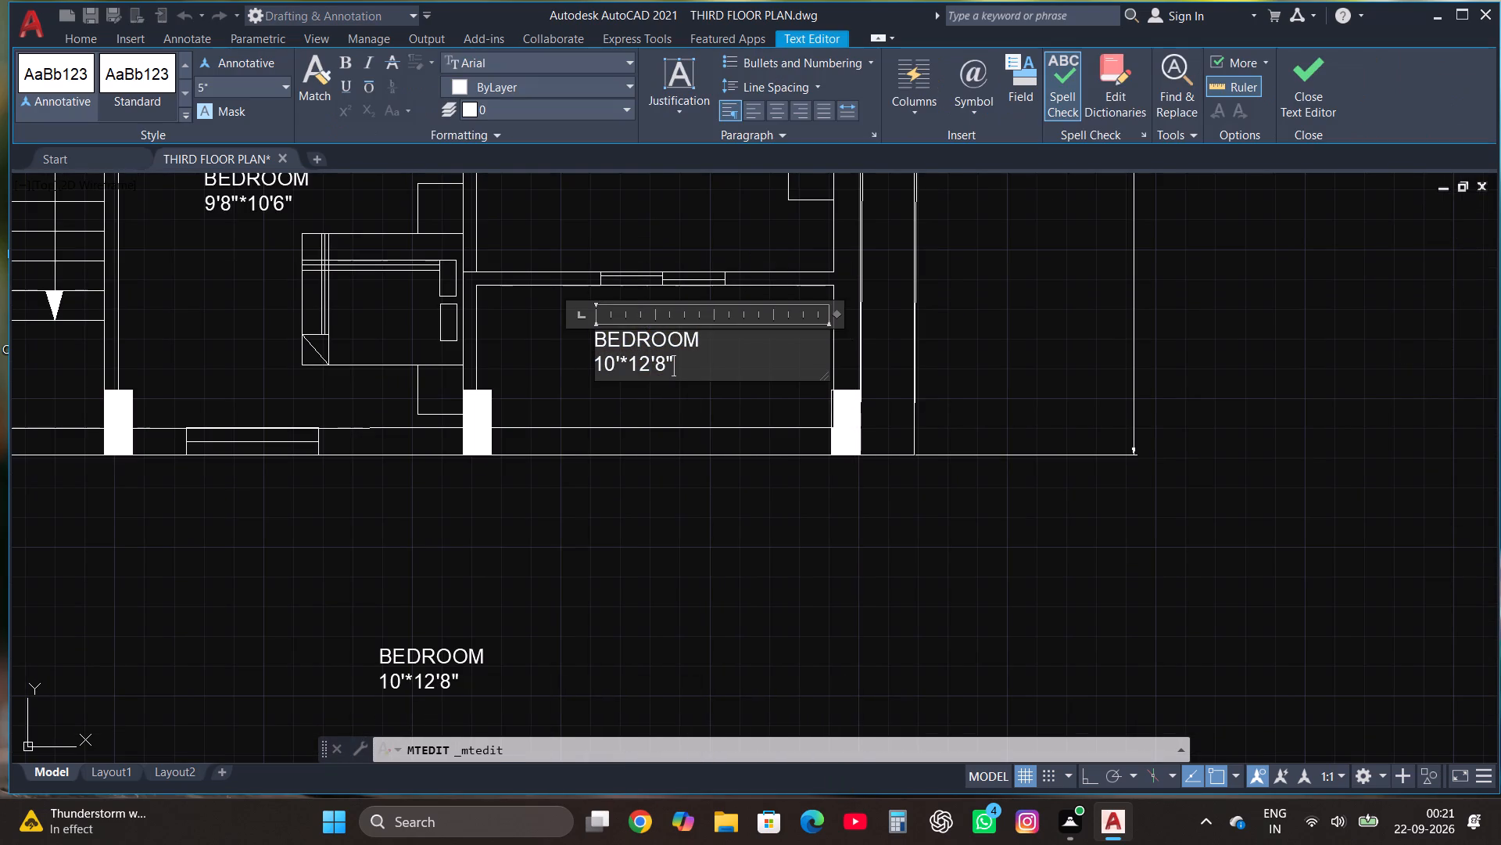
key(Delete)
key(Delete)
key(Delete)
key(Delete)
key(Delete)
key(Delete)
key(Delete)
key(Delete)
key(Delete)
key(Delete)
key(Delete)
key(Delete)
key(Delete)
key(Delete)
key(Delete)
key(Delete)
key(Delete)
key(Delete)
key(Delete)
key(Delete)
key(BackSpace)
key(BackSpace)
key(BackSpace)
key(BackSpace)
key(BackSpace)
key(BackSpace)
key(BackSpace)
key(BackSpace)
key(BackSpace)
key(BackSpace)
key(BackSpace)
key(BackSpace)
key(BackSpace)
key(BackSpace)
key(BackSpace)
key(BackSpace)
key(BackSpace)
key(BackSpace)
key(BackSpace)
key(BackSpace)
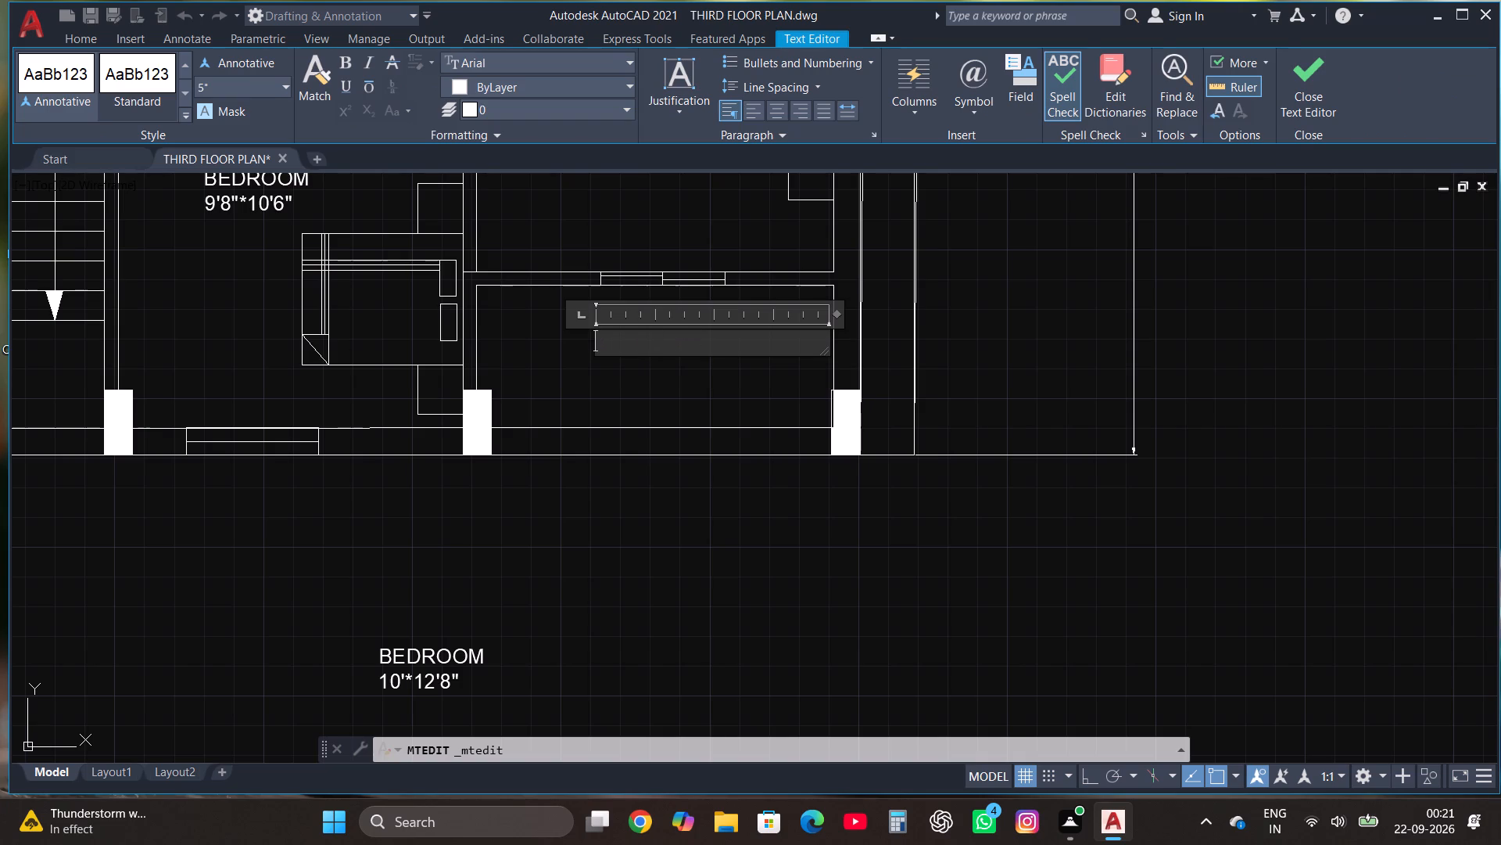
text(balcony)
key(Return)
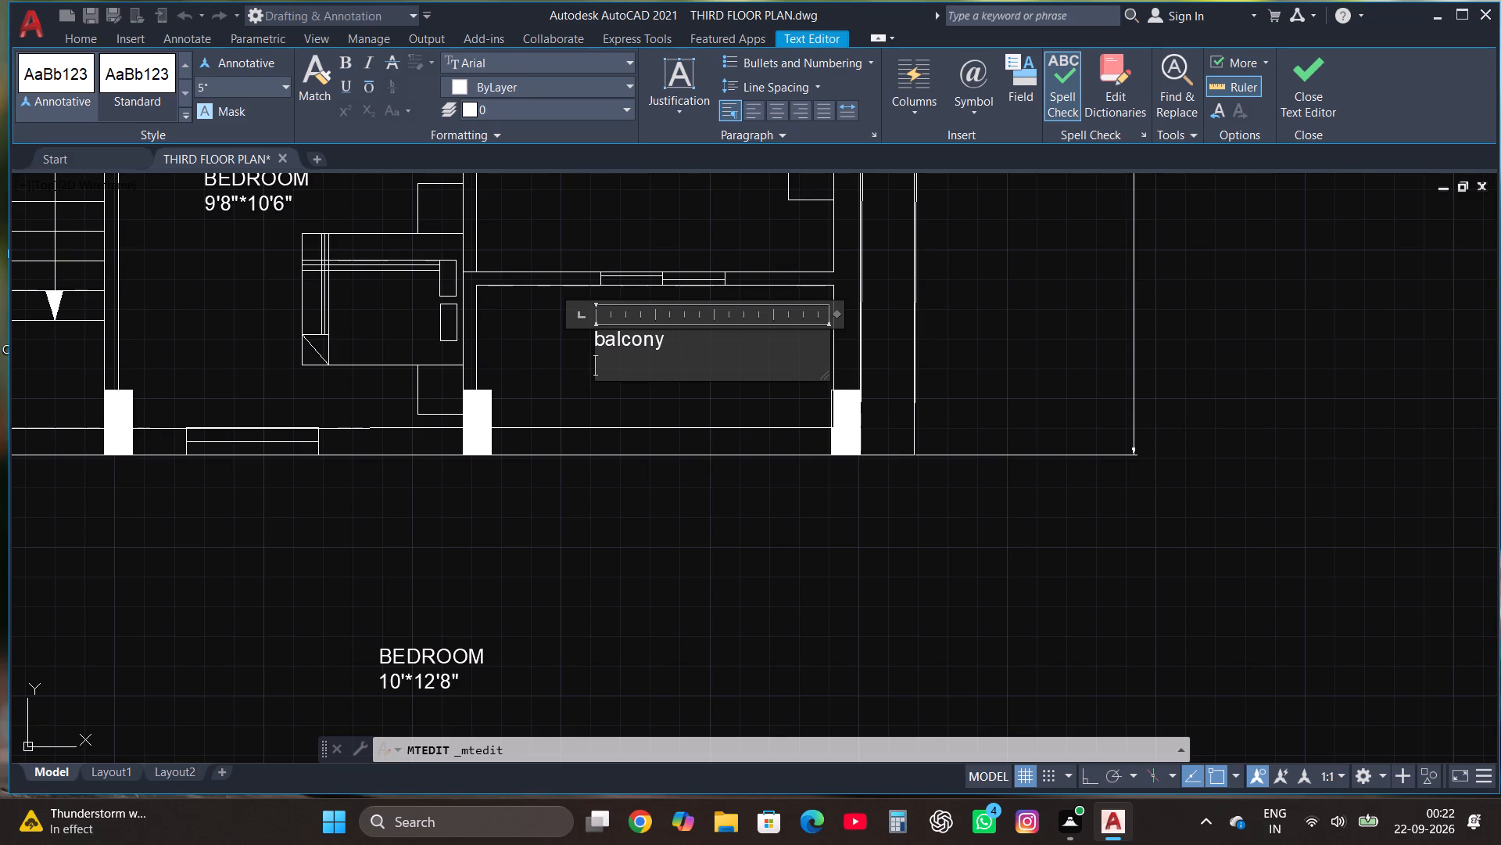
text(10')
key(asterisk)
text(4')
click(1306, 80)
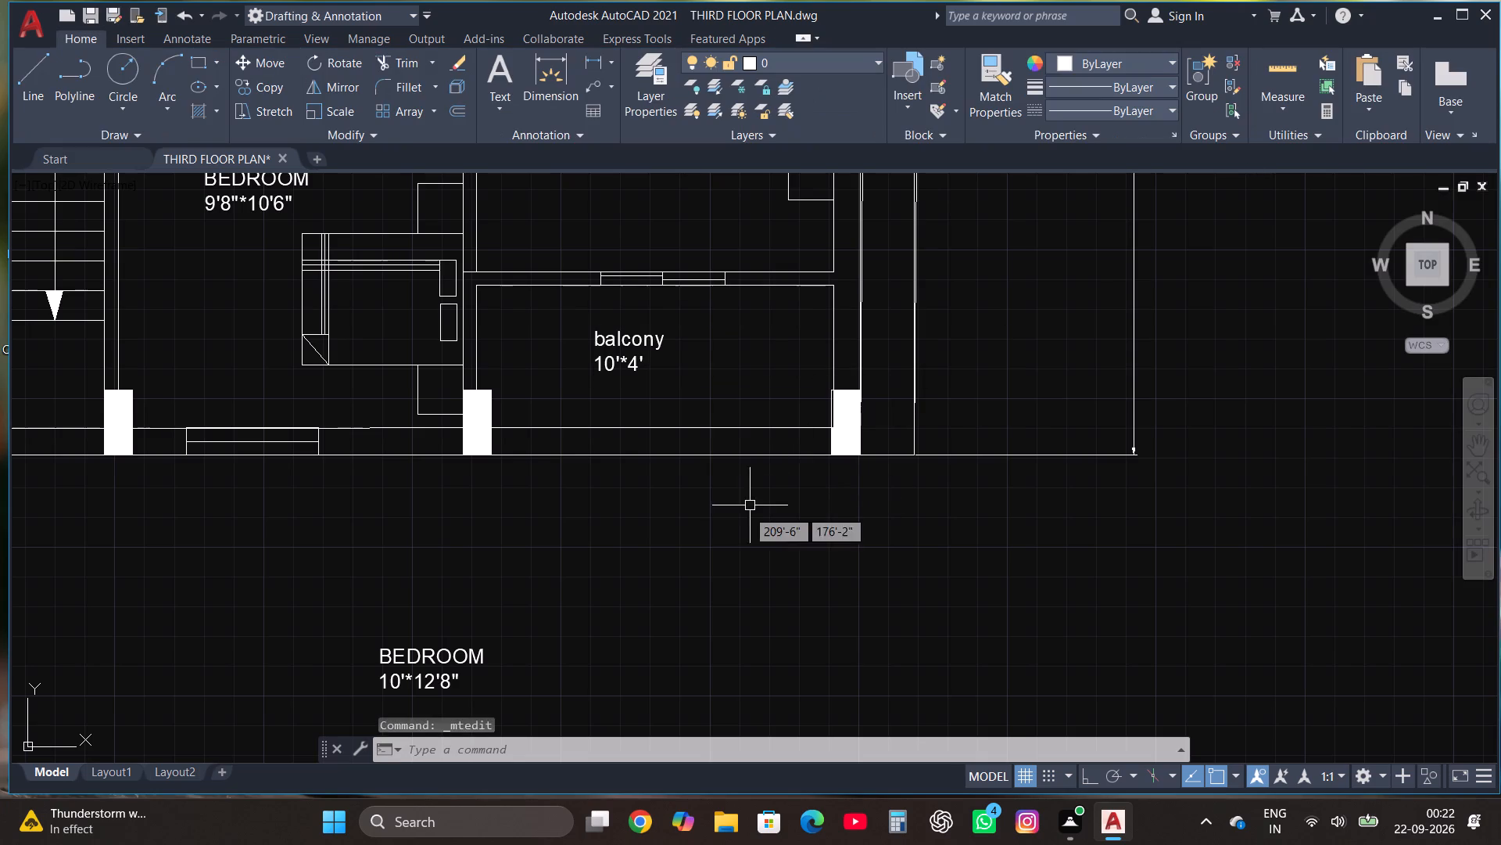
Draw a horizontal line between the two columns along the balcony's south edge, midway between the existing edge lines.
scroll(744, 532, down, 2)
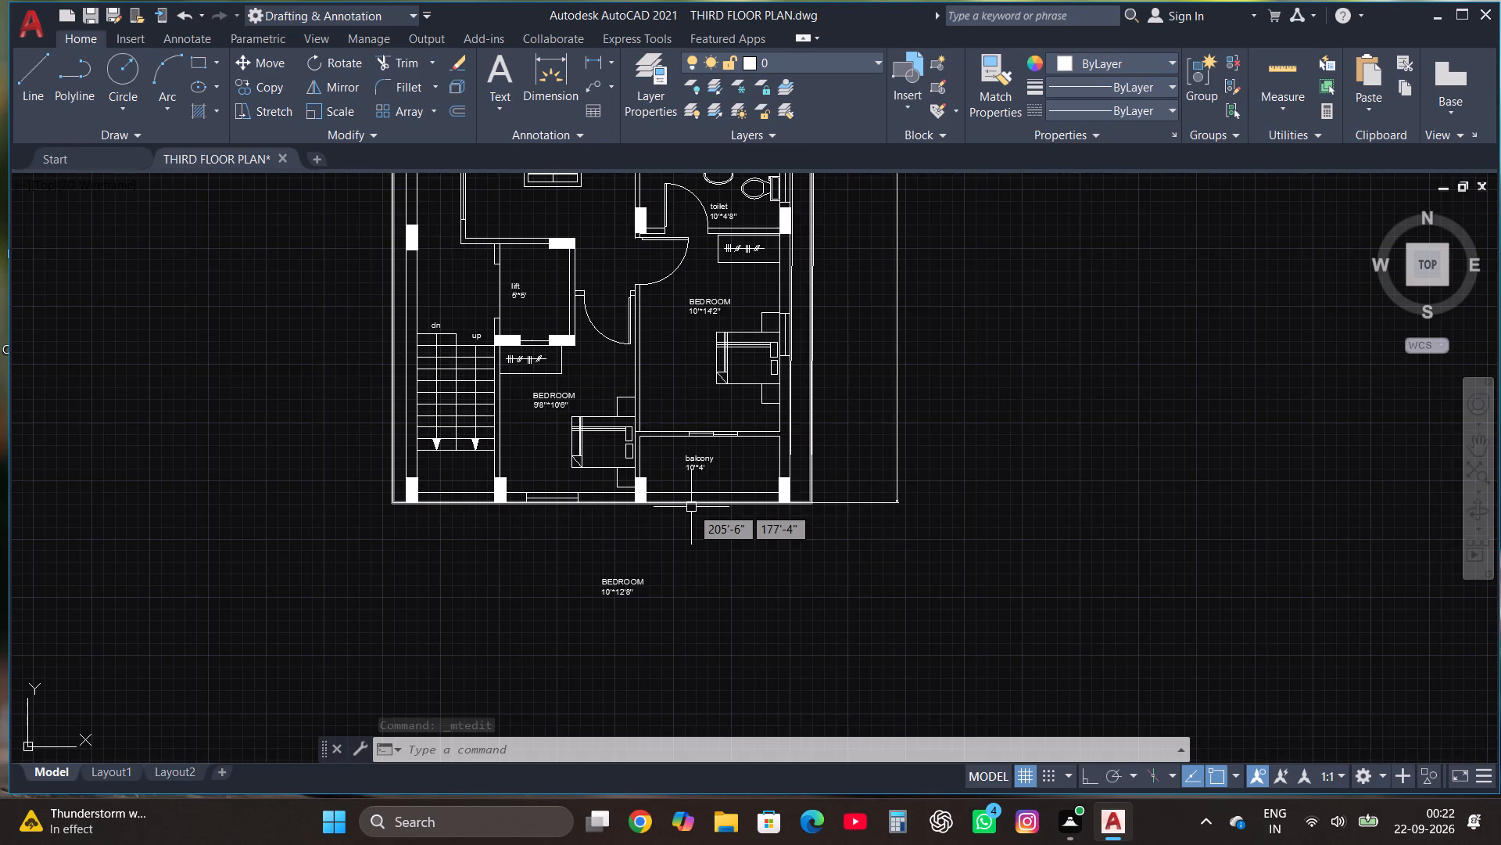
scroll(691, 507, up, 1)
click(18, 75)
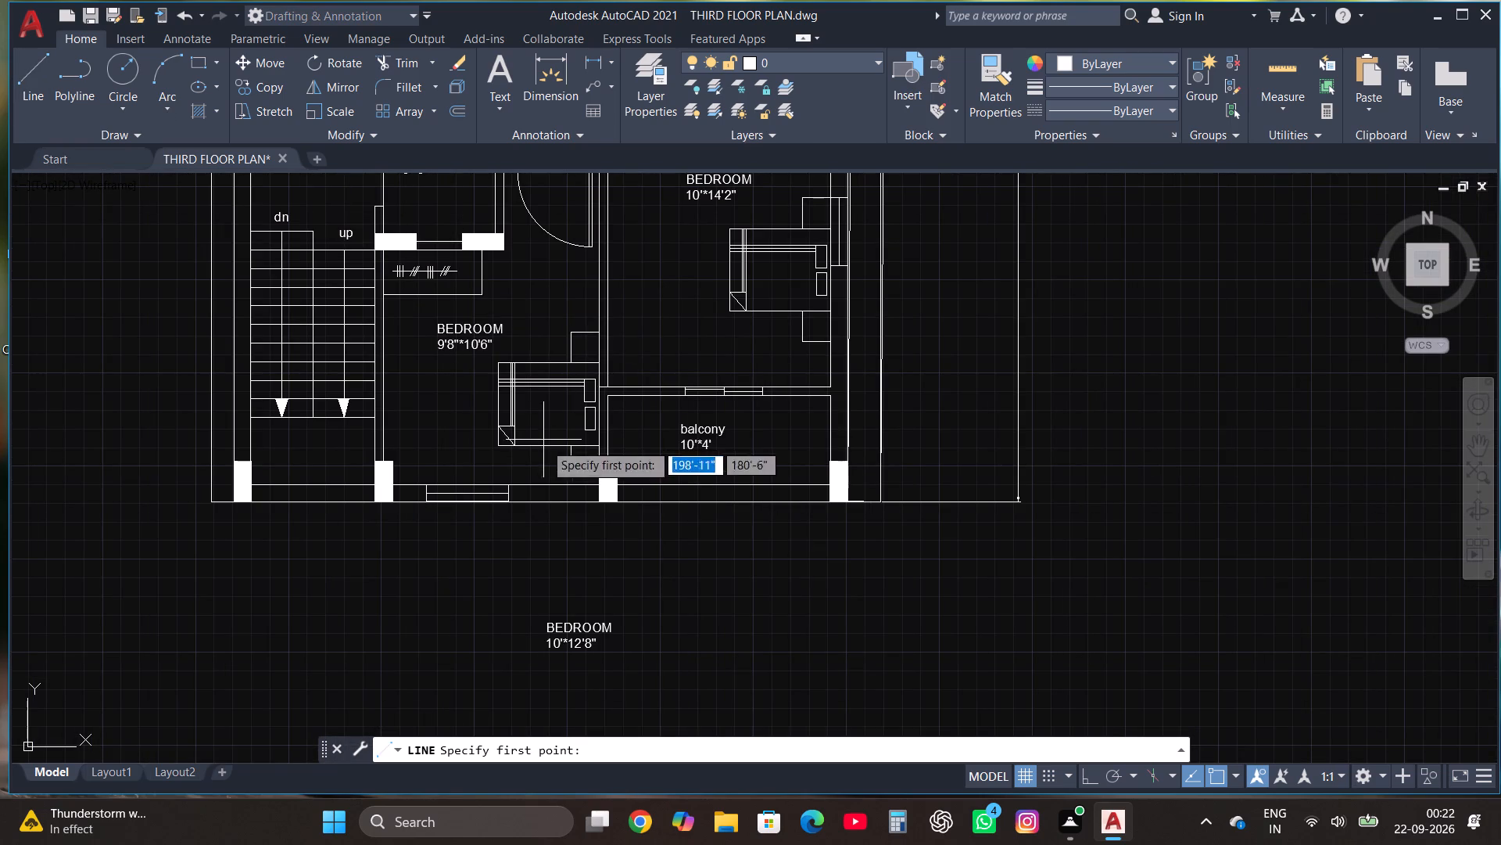
click(616, 492)
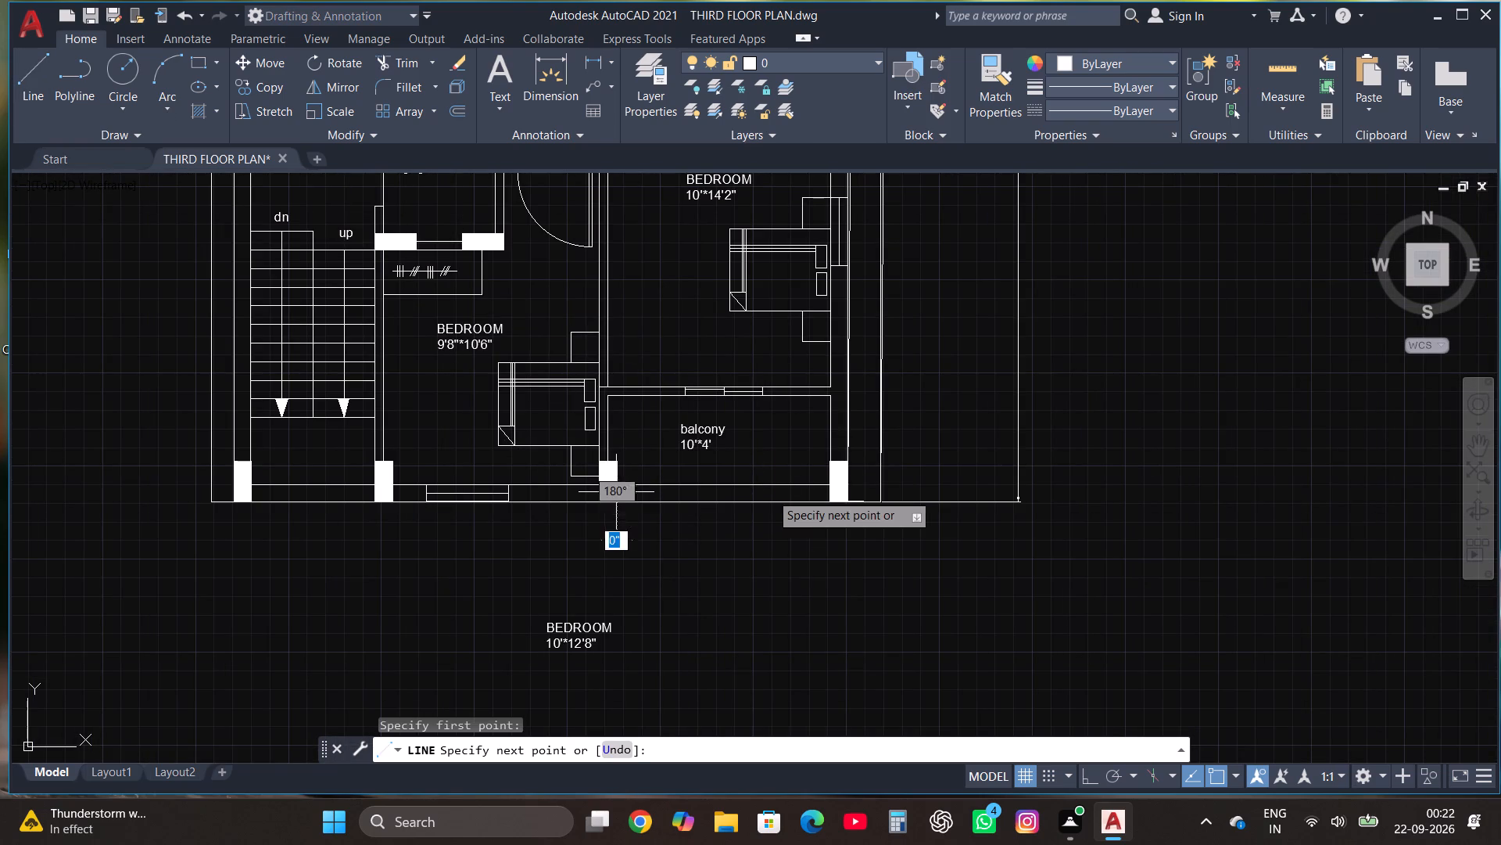
click(827, 493)
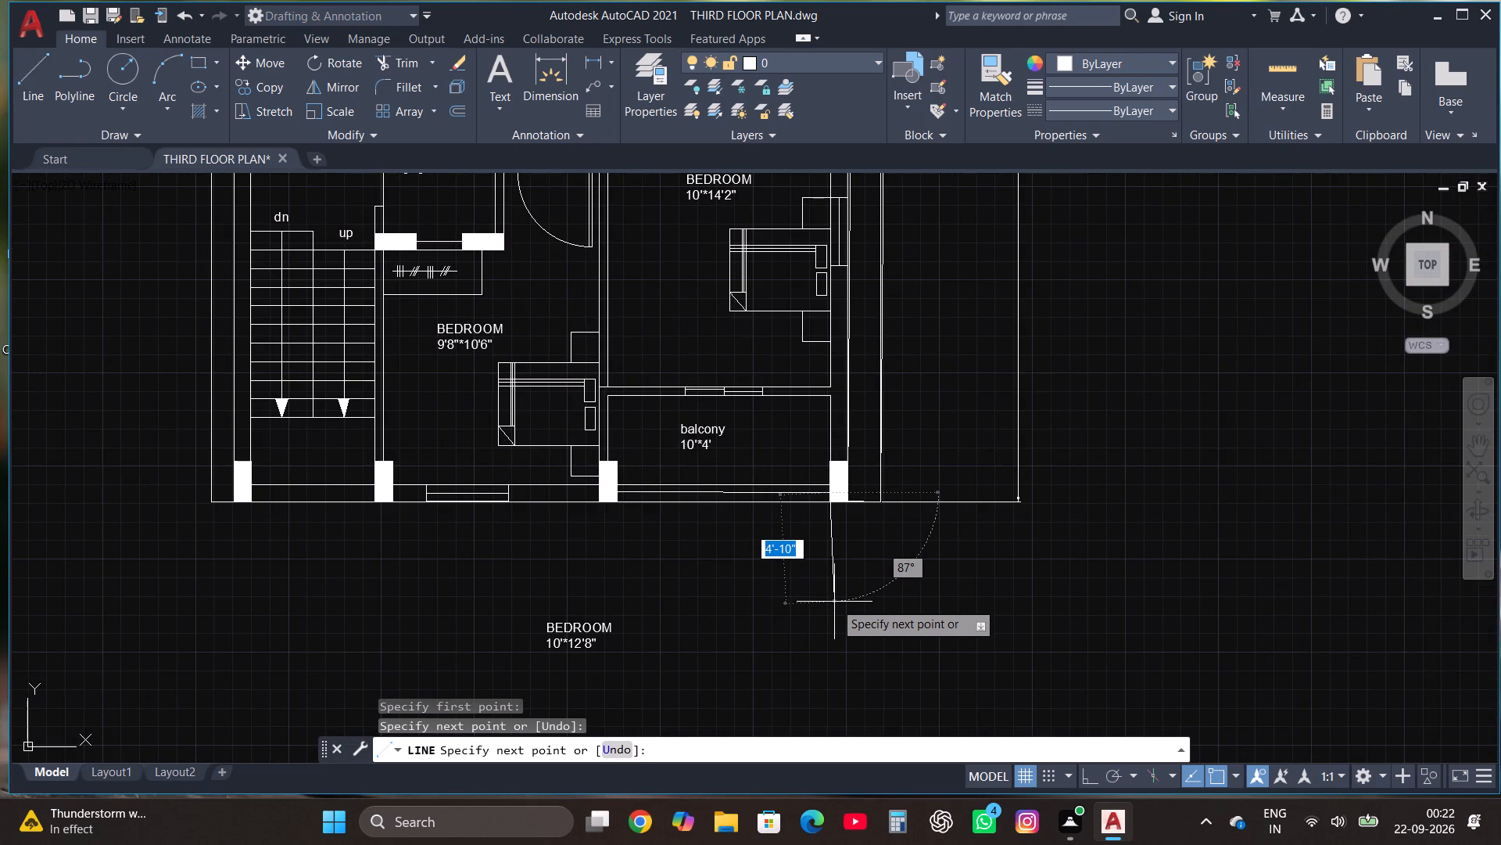
key(Escape)
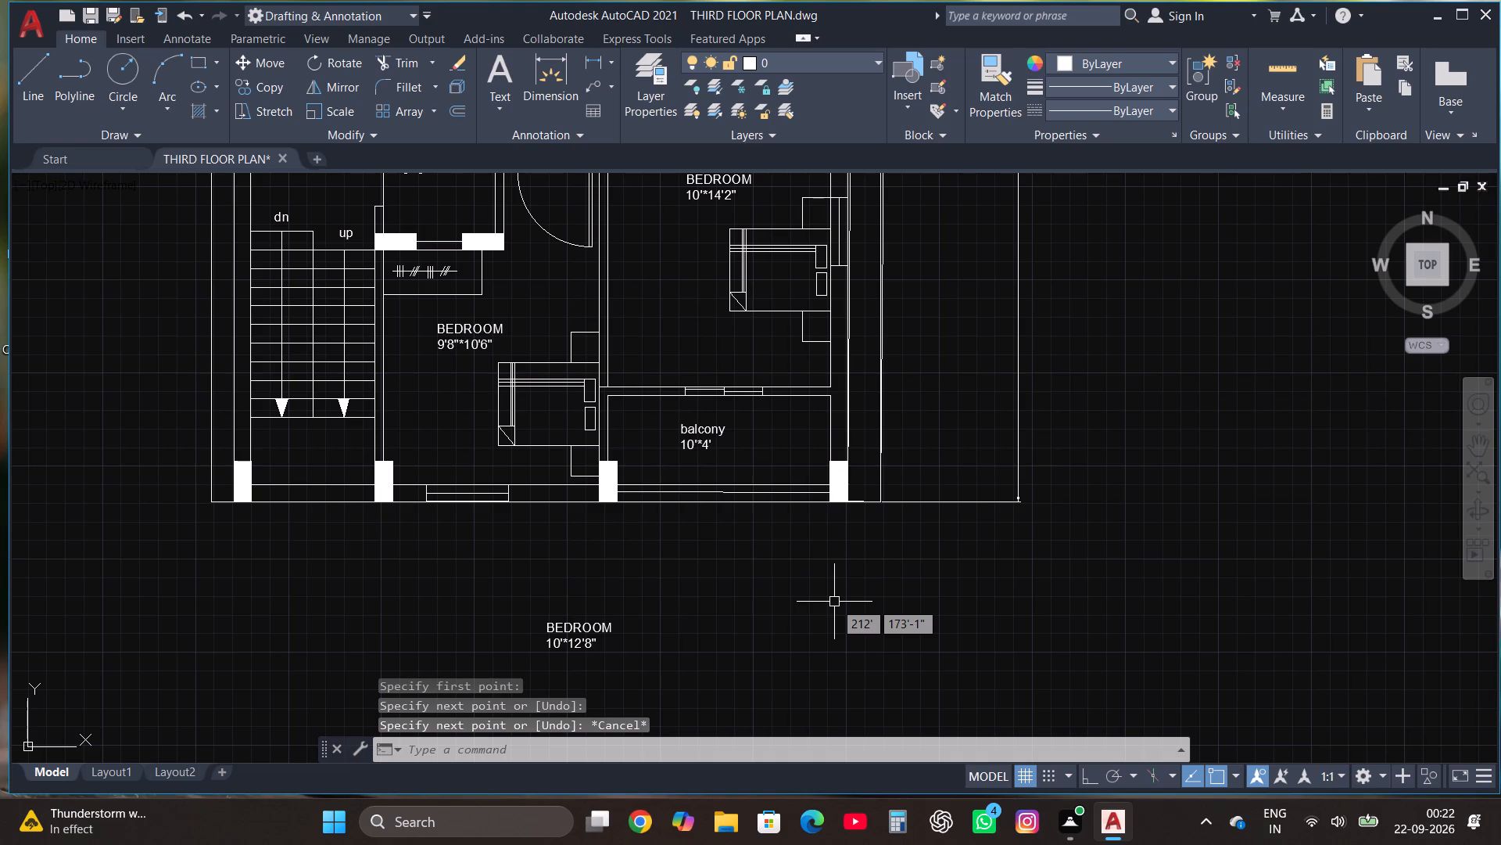
Replace the text of the spare BEDROOM label below the plan with "third floor house plan".
scroll(834, 602, down, 1)
scroll(734, 620, up, 1)
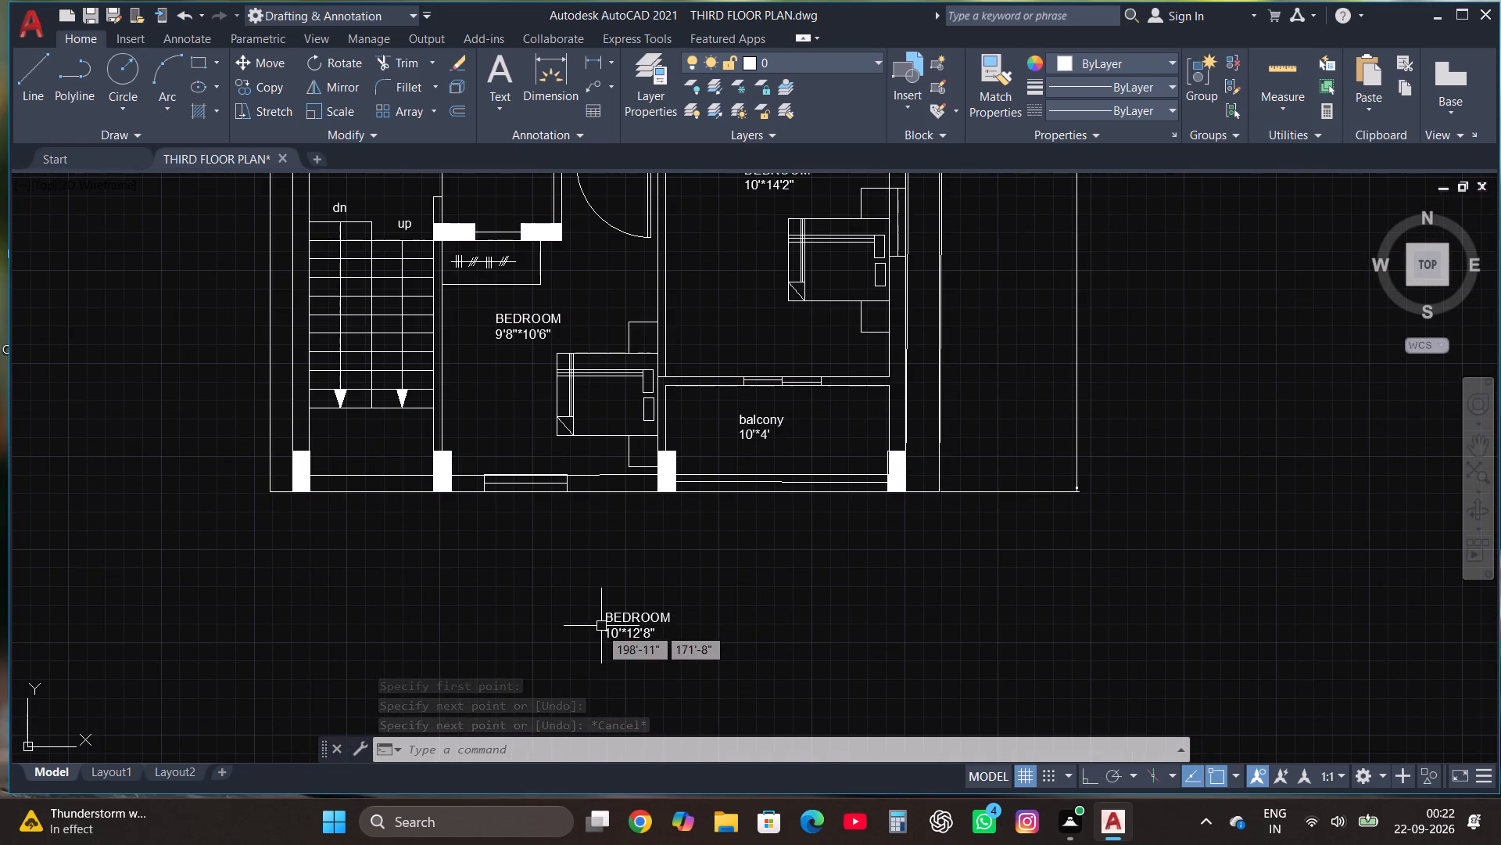
click(621, 627)
right_click(621, 627)
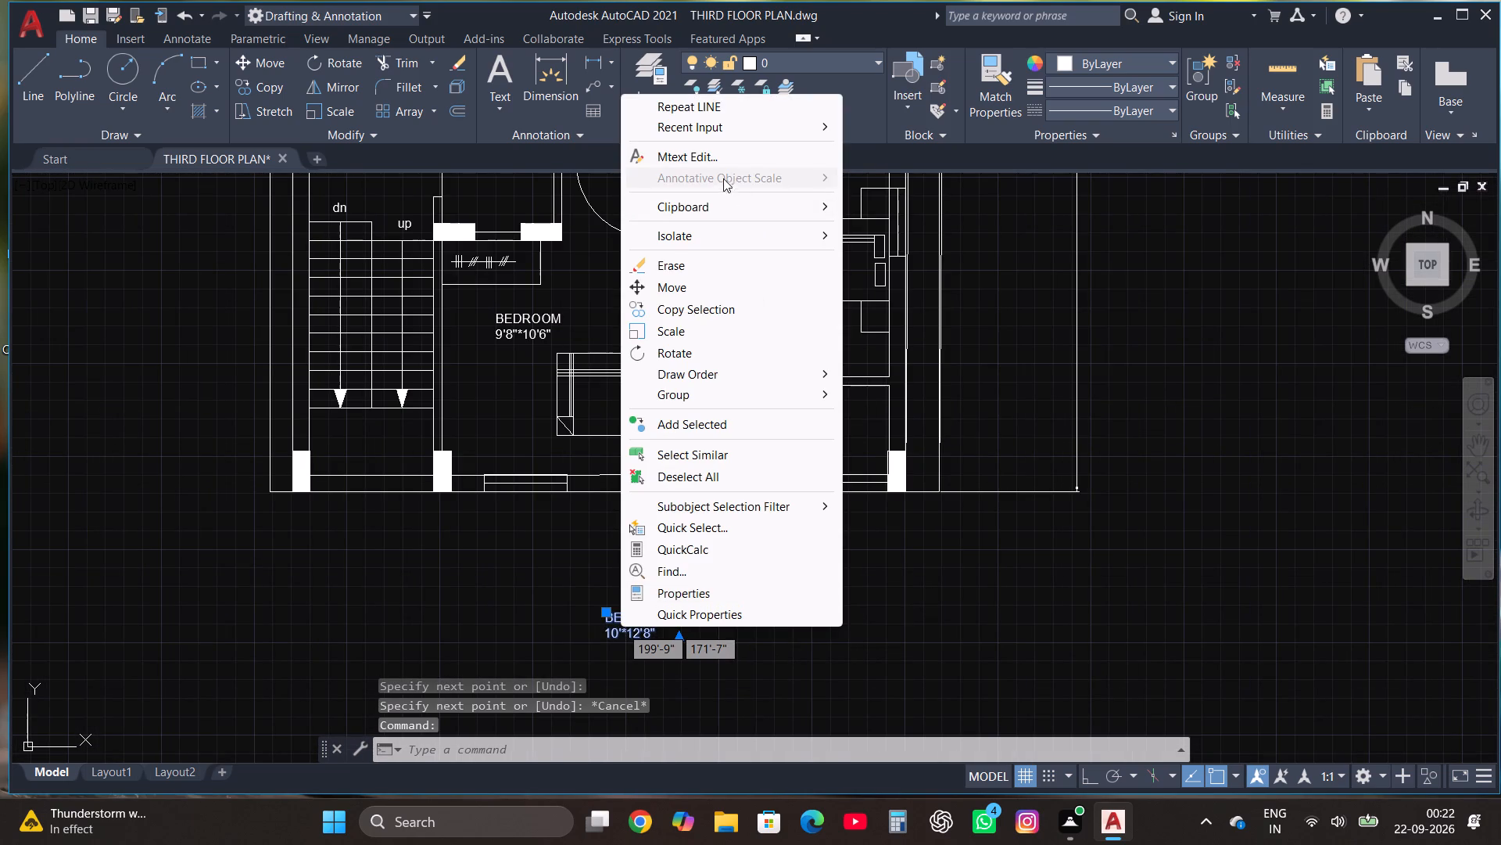
click(721, 157)
click(668, 645)
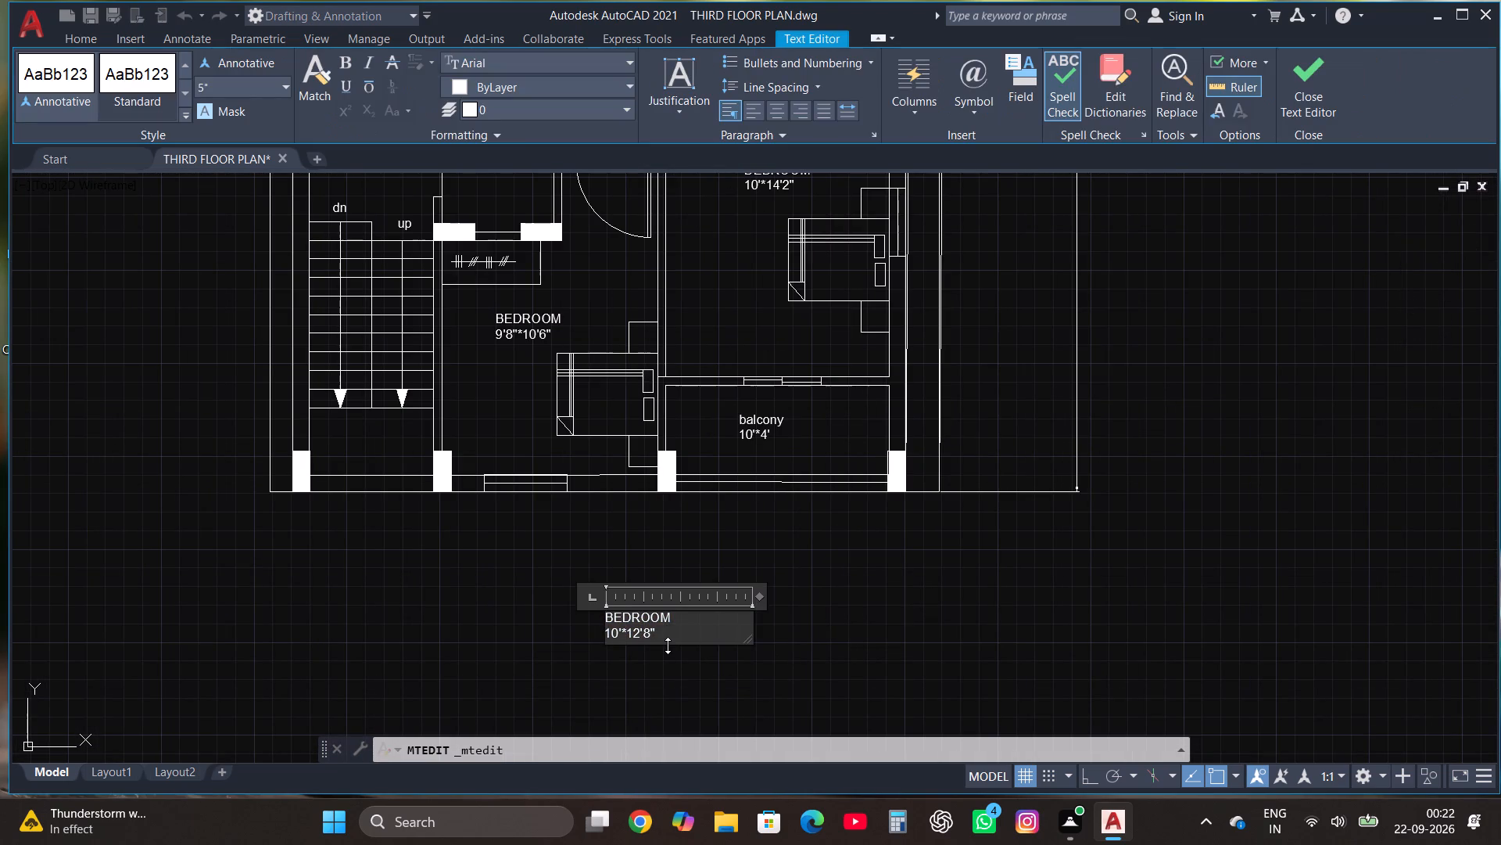
click(668, 644)
click(672, 632)
key(BackSpace)
key(BackSpace)
key(BackSpace)
key(BackSpace)
key(BackSpace)
key(BackSpace)
key(BackSpace)
key(BackSpace)
key(BackSpace)
key(BackSpace)
key(BackSpace)
key(BackSpace)
key(BackSpace)
key(BackSpace)
key(BackSpace)
key(BackSpace)
key(BackSpace)
key(BackSpace)
key(BackSpace)
key(BackSpace)
text(house plan)
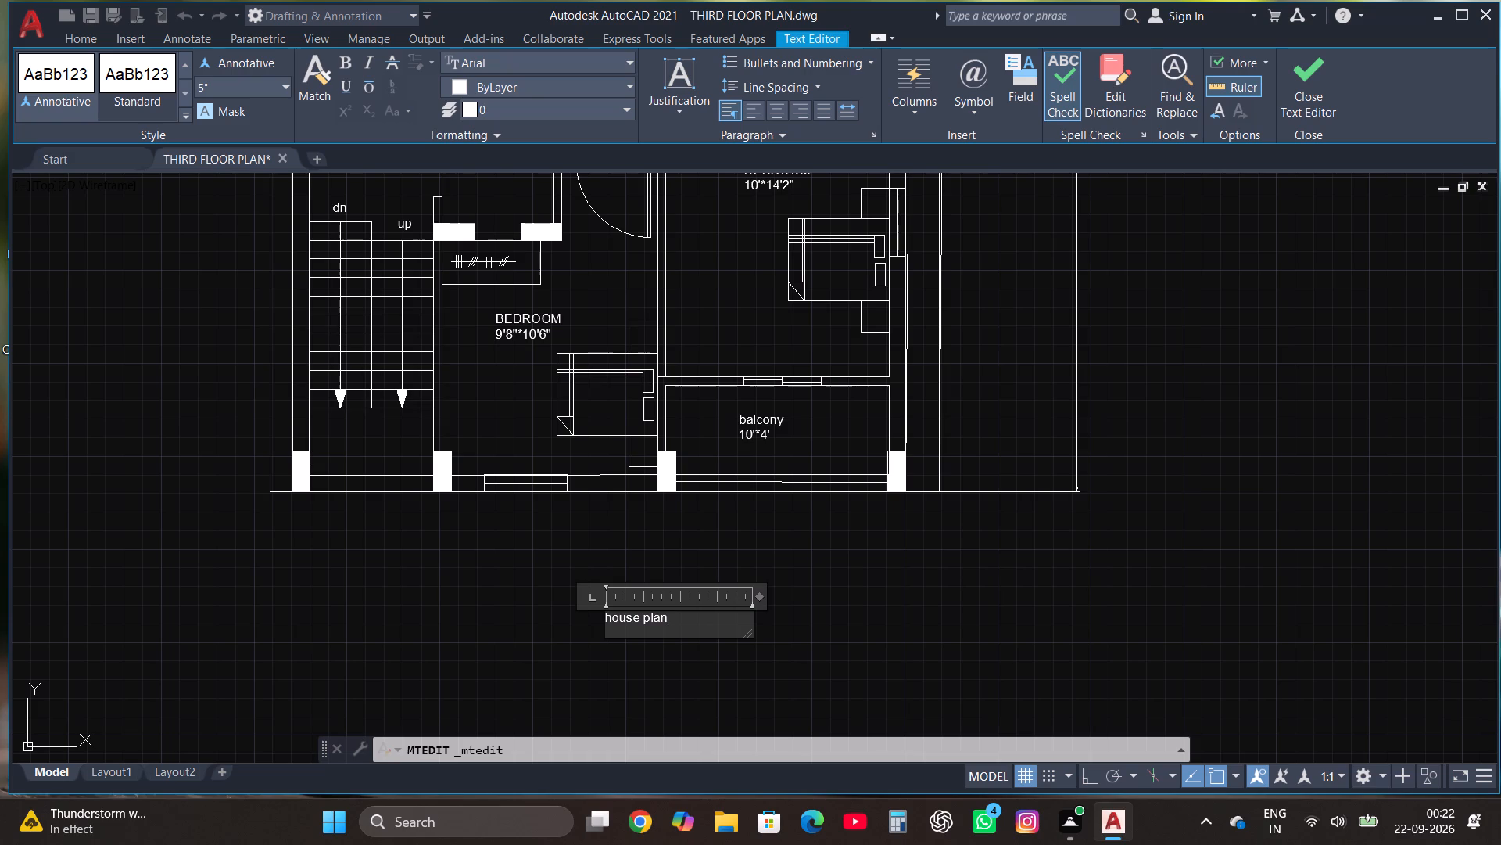
click(607, 622)
text(third)
key(space)
text(floor)
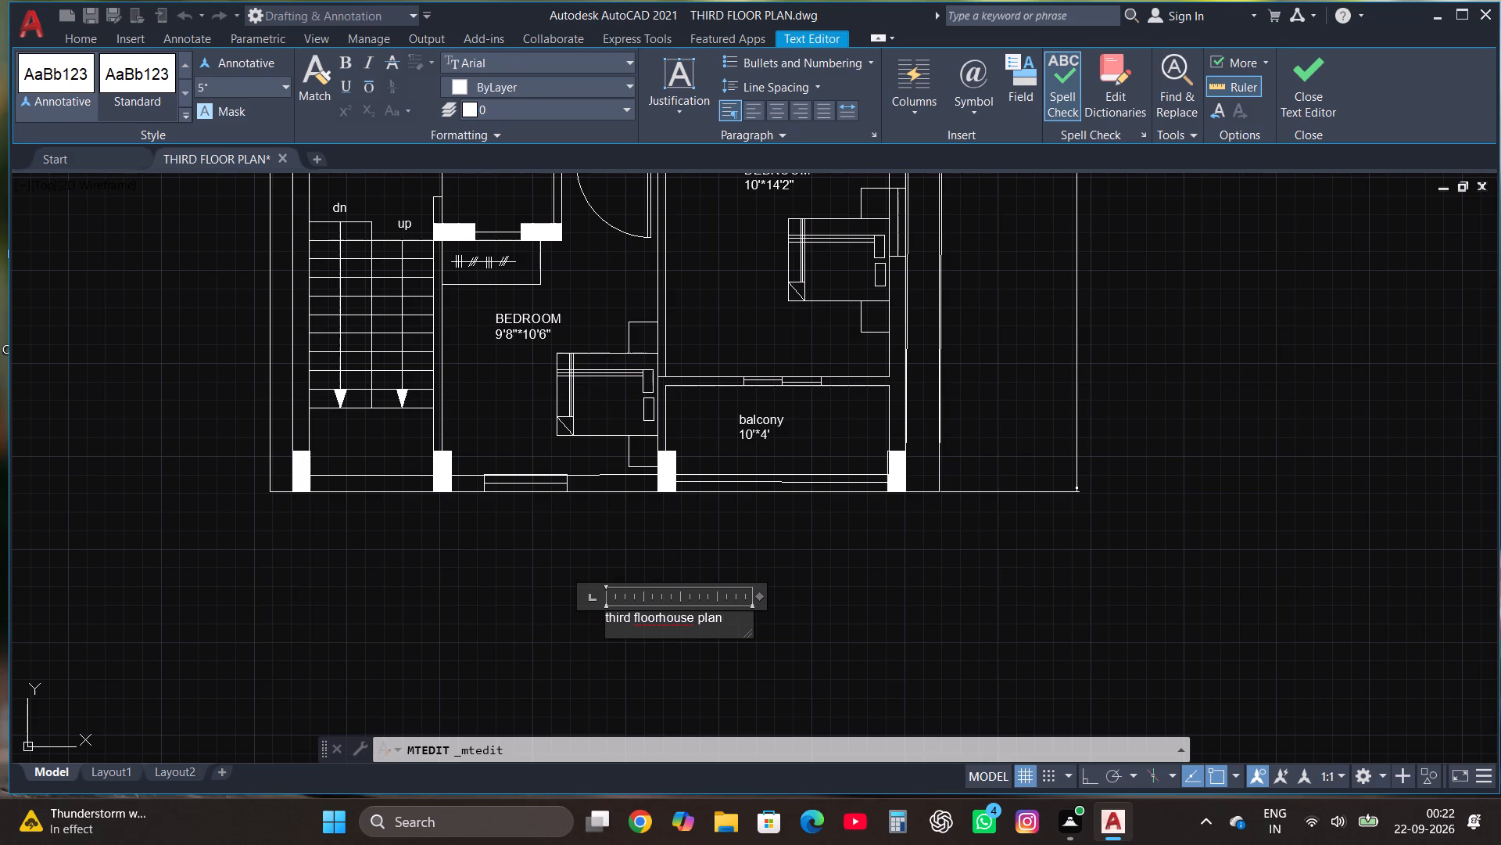
key(space)
click(1311, 90)
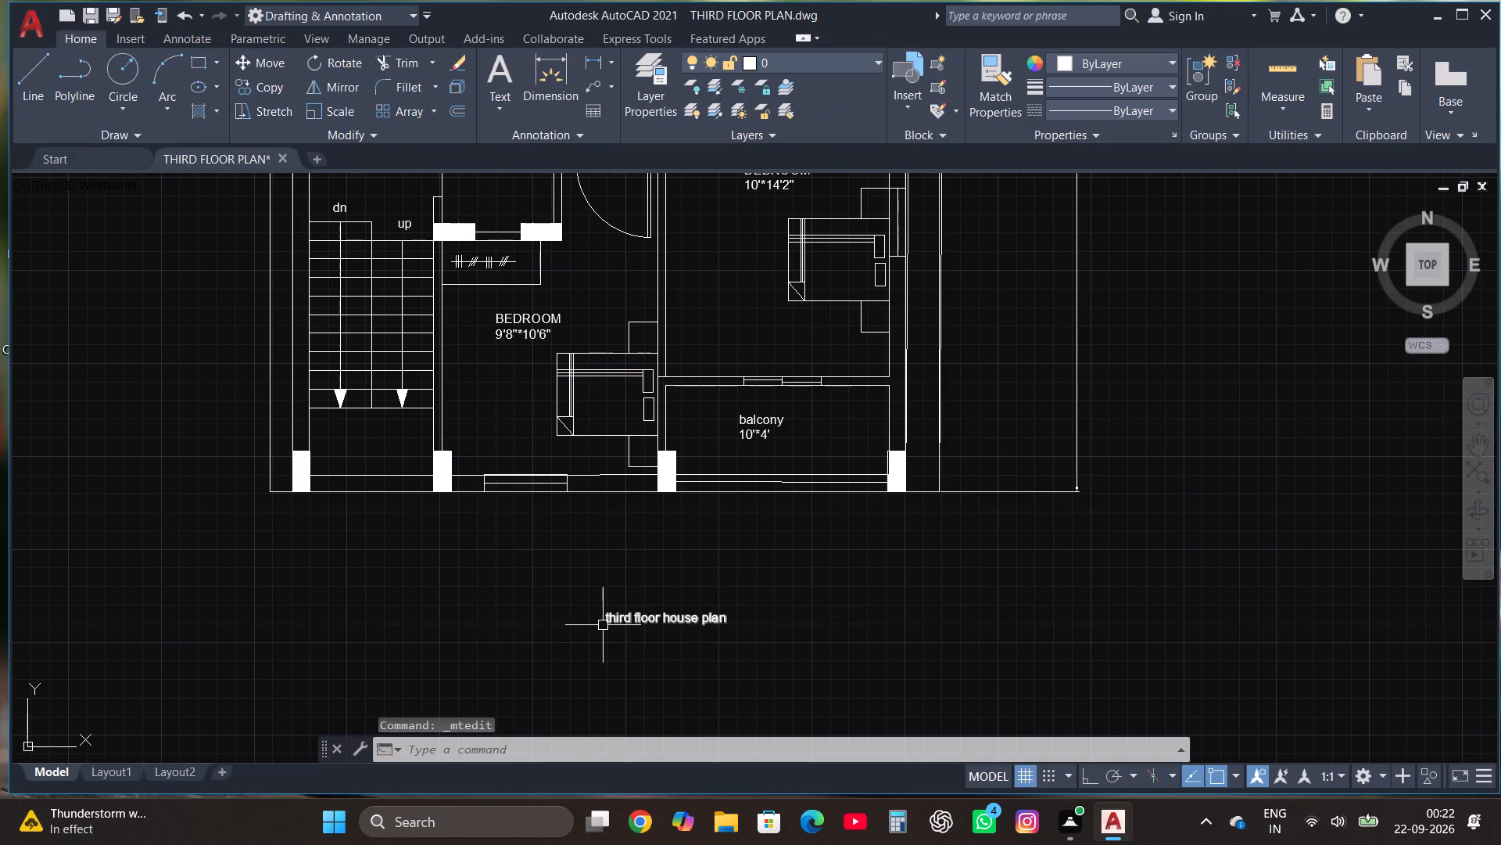
Scale the "third floor house plan" label up to about four times its size from its upper-left corner.
click(609, 624)
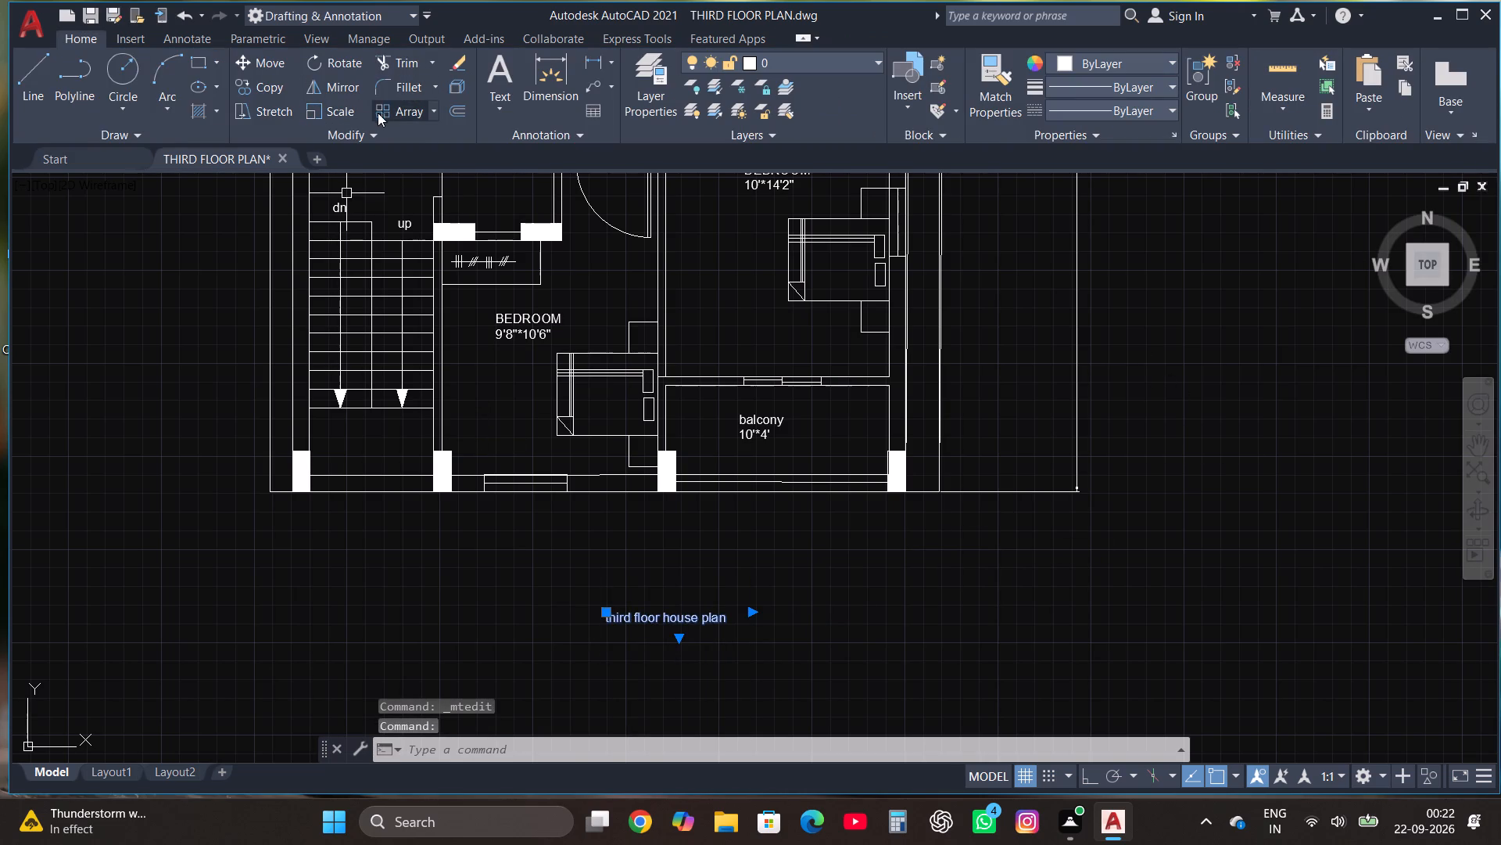
click(340, 116)
click(608, 617)
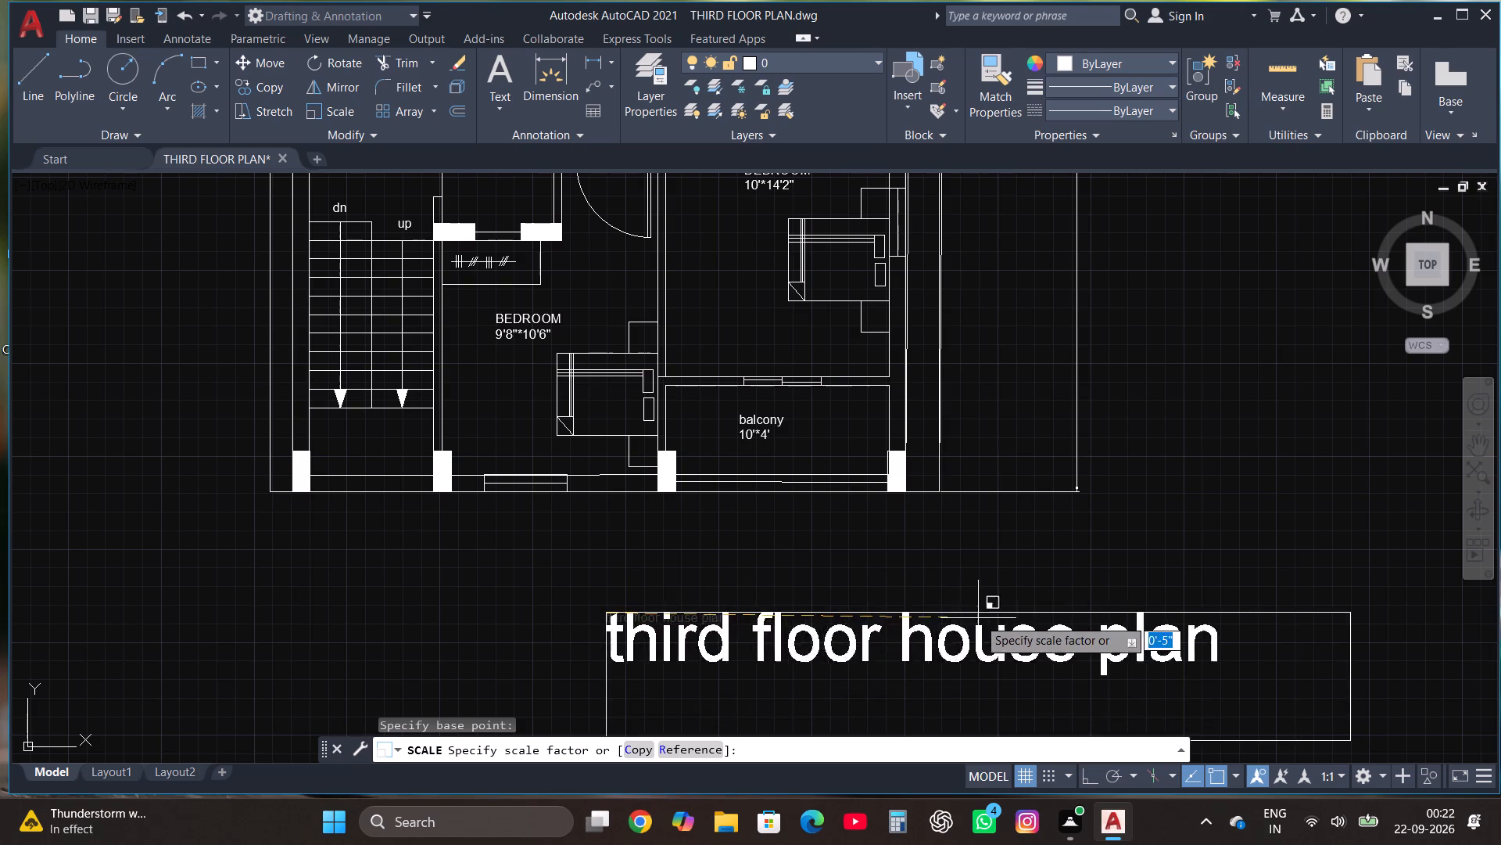
click(906, 594)
Move the enlarged "third floor house plan" title west so it sits roughly centred beneath the plan.
scroll(906, 594, down, 2)
scroll(896, 634, up, 2)
click(878, 612)
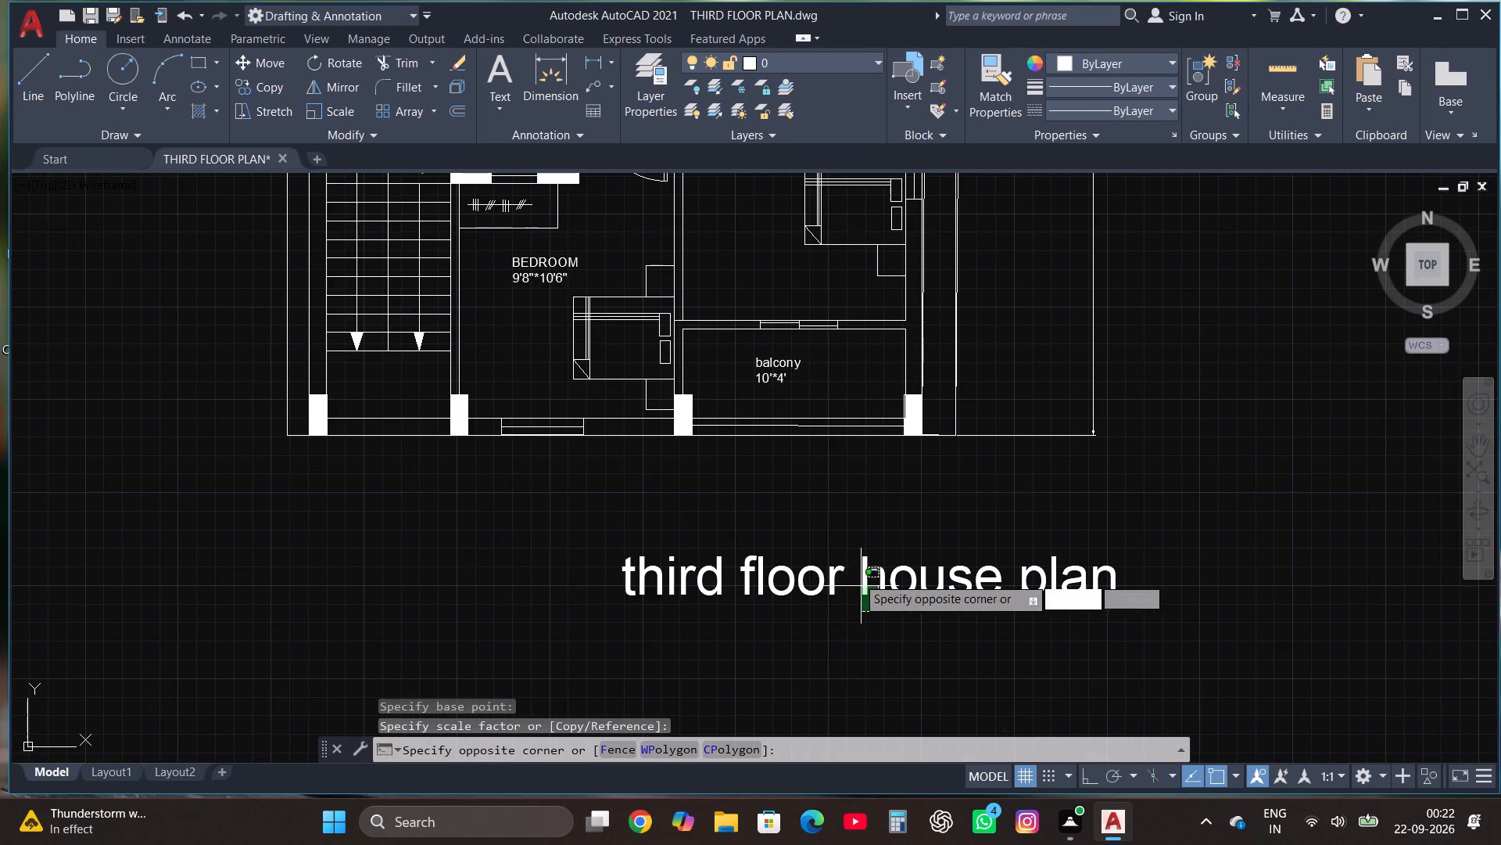
click(853, 570)
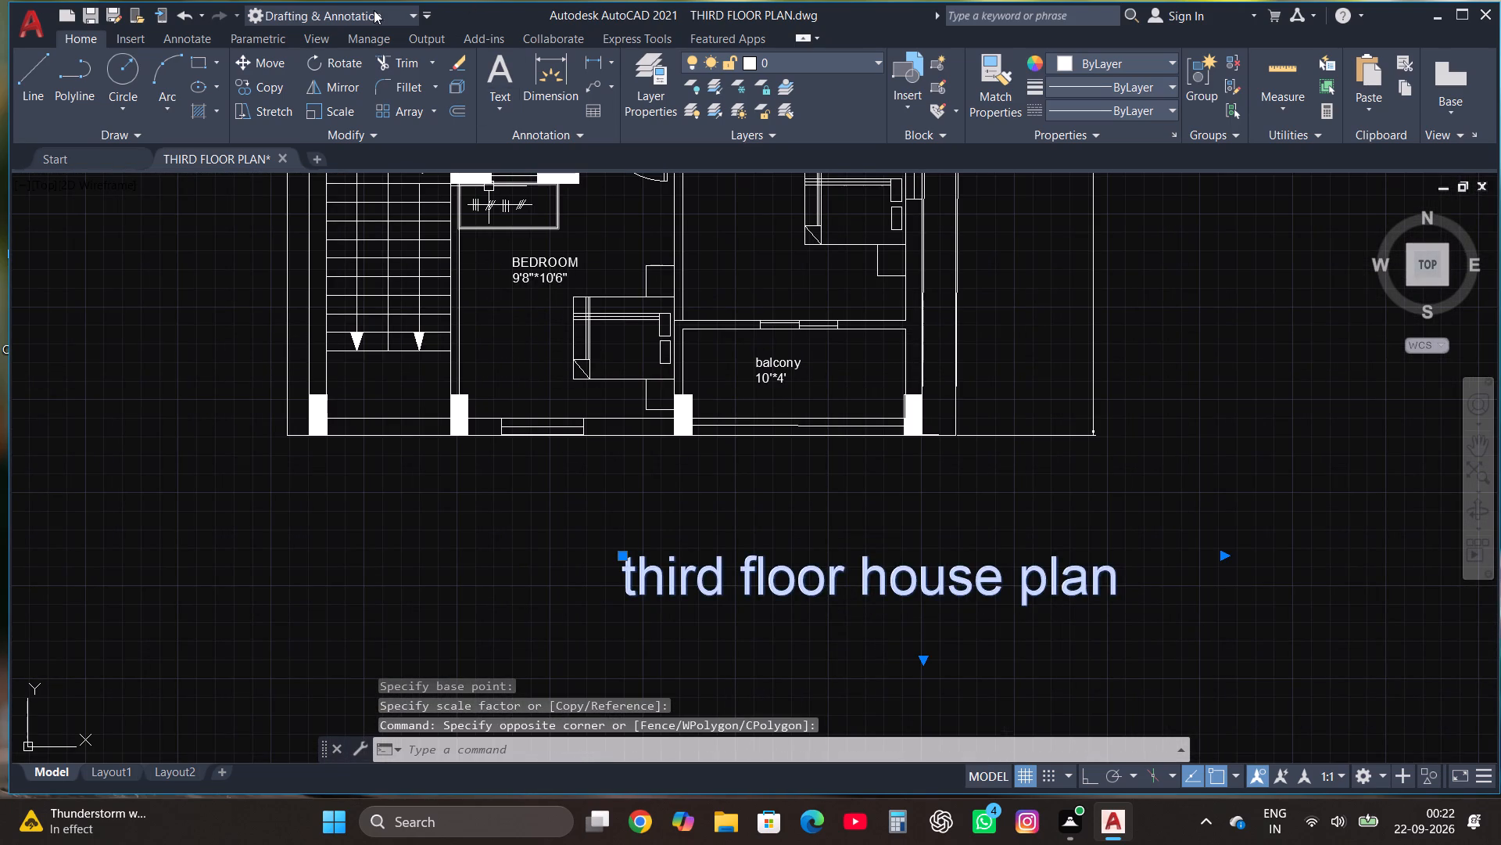
click(274, 61)
click(848, 595)
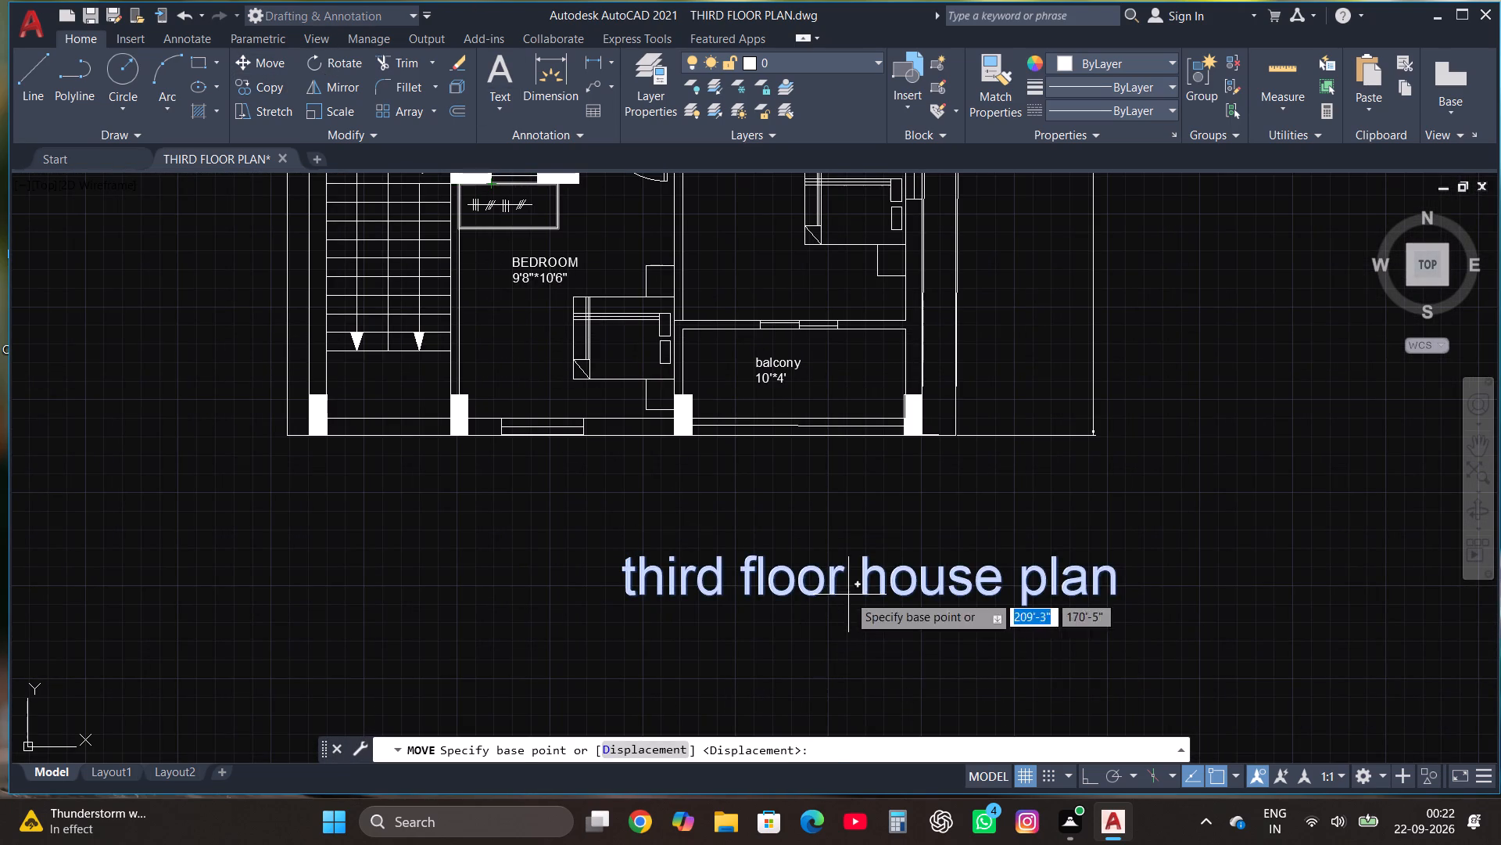
click(668, 579)
scroll(701, 650, down, 3)
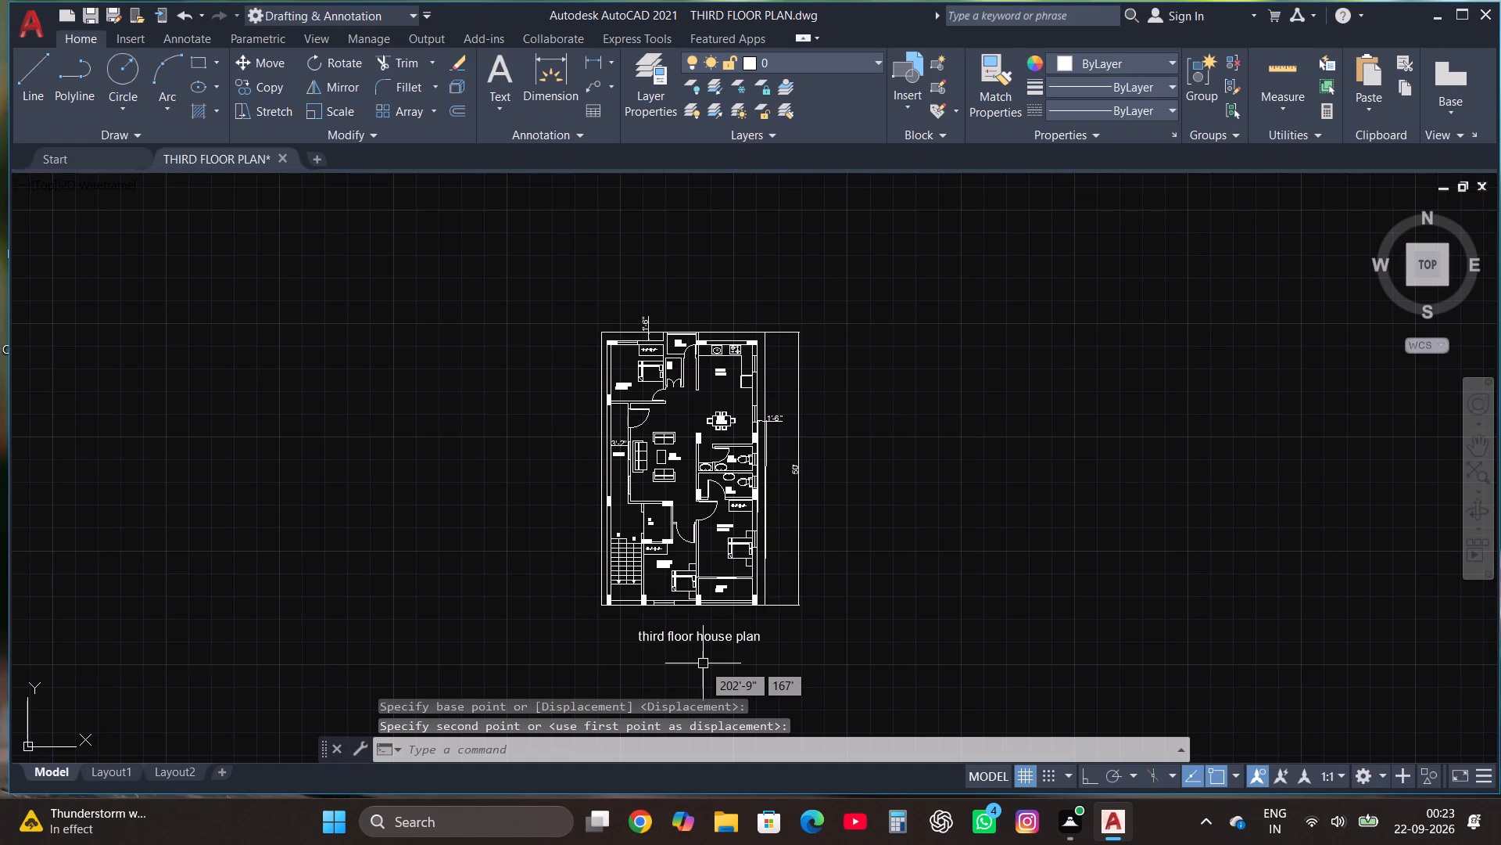
Load the ACAD_ISO02W100 ISO dash linetype and make it the current linetype.
scroll(704, 419, up, 2)
text(lin)
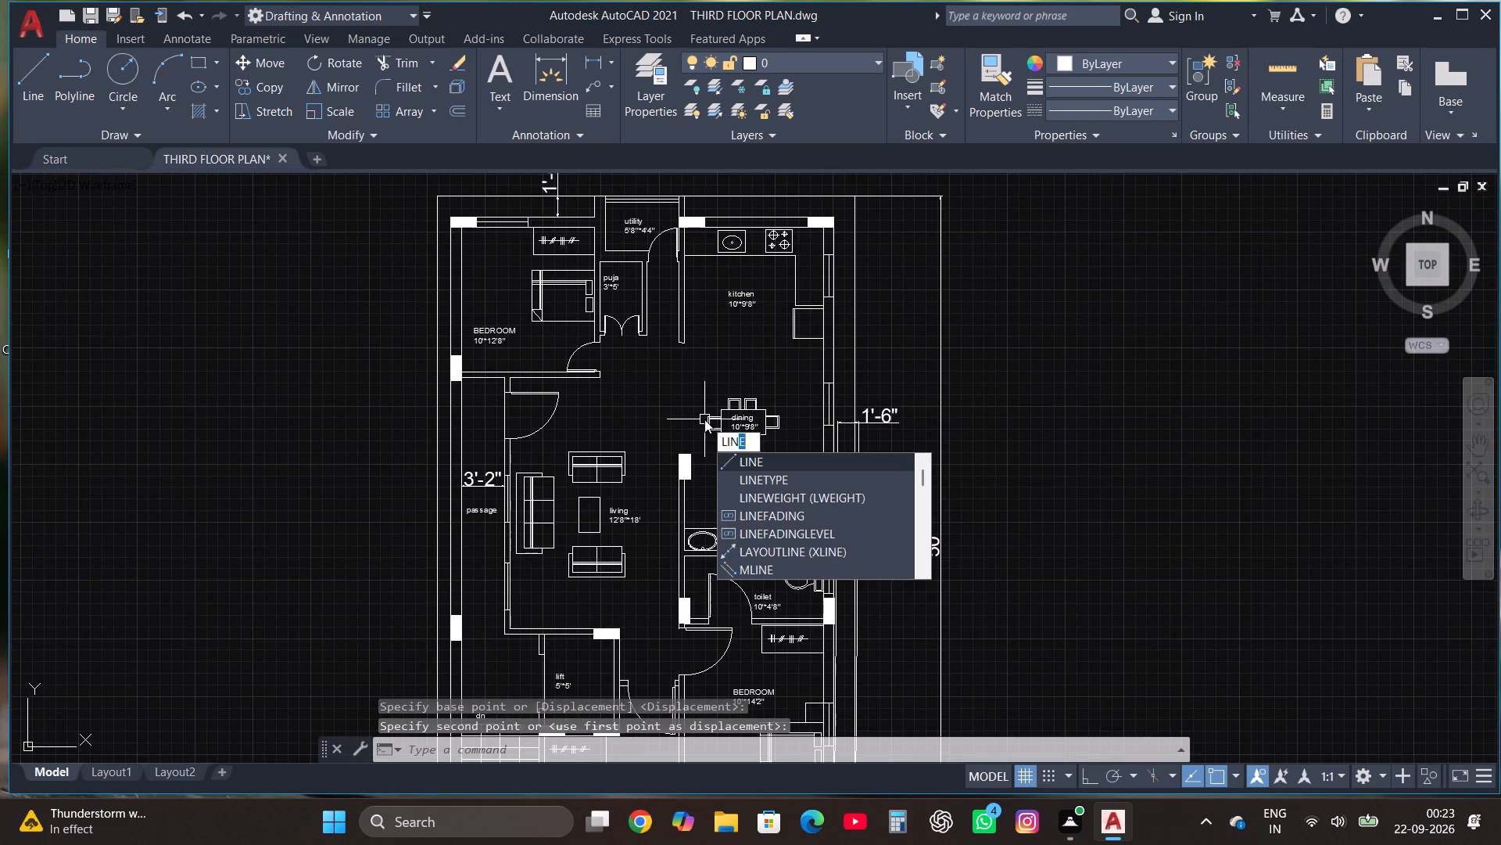
click(759, 477)
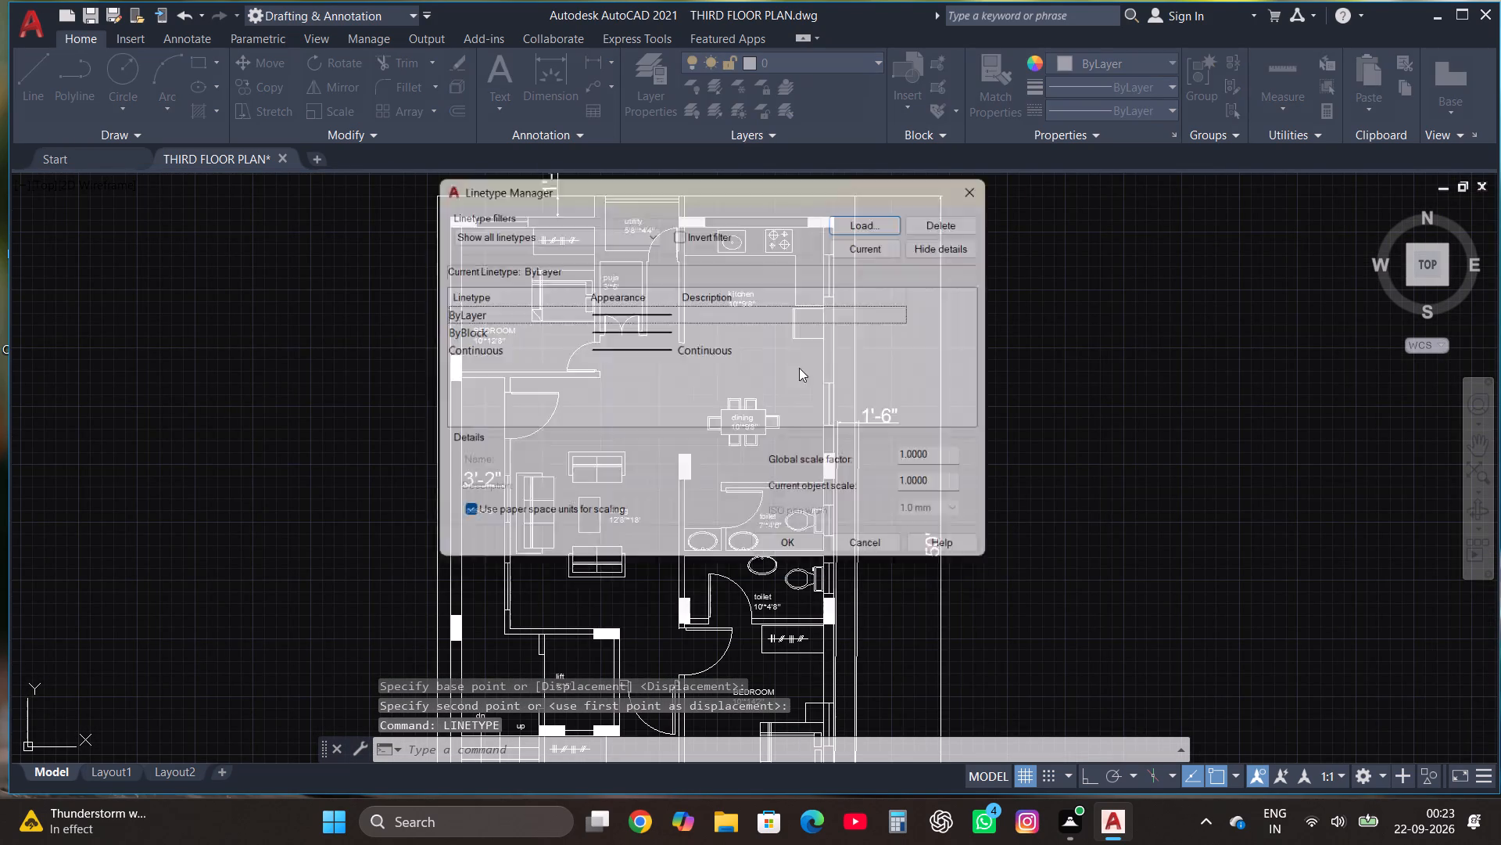
click(872, 208)
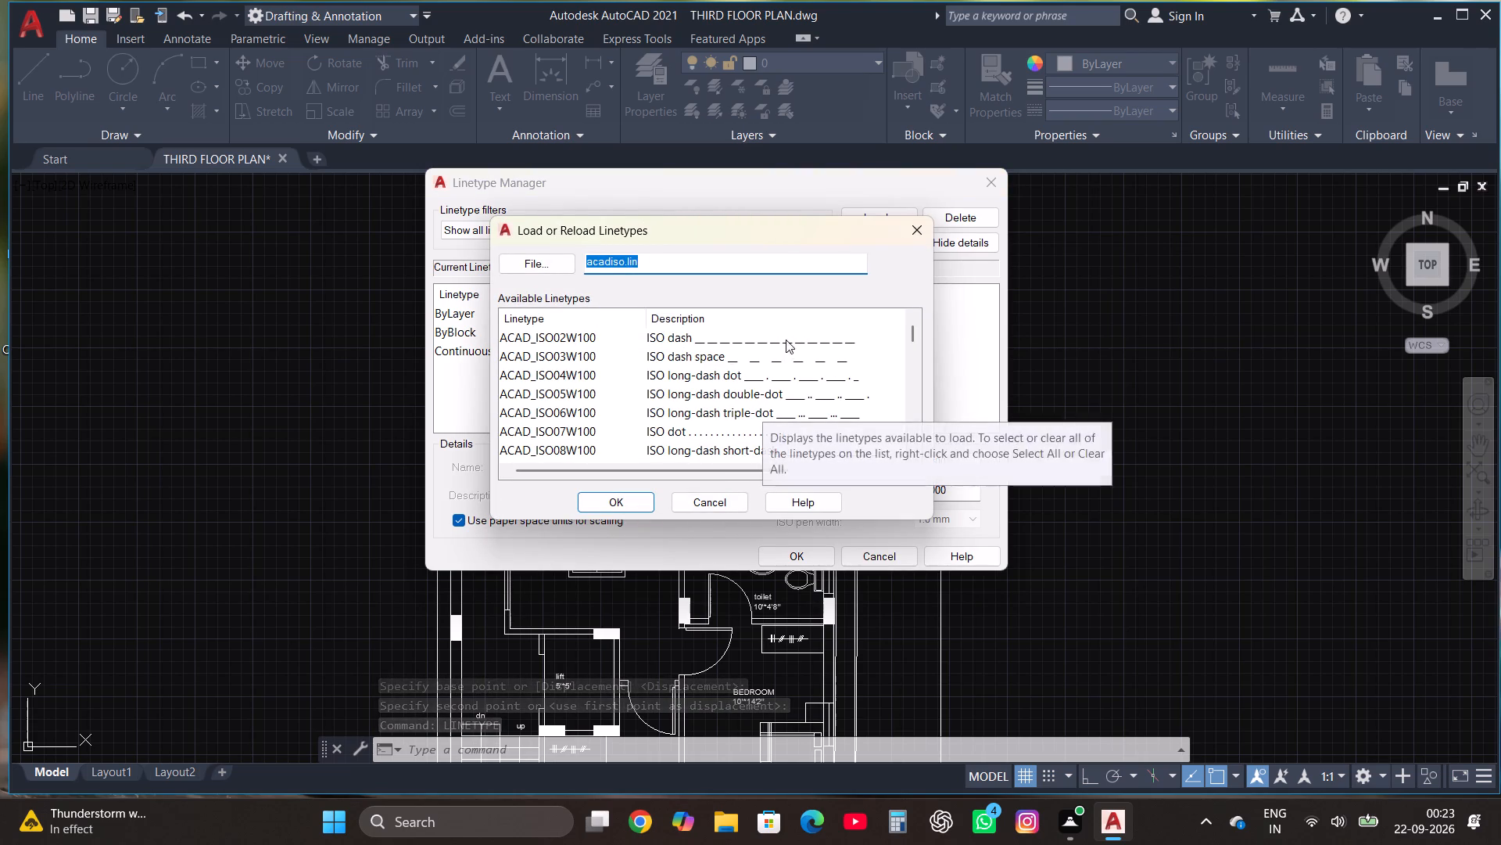
click(786, 340)
click(619, 497)
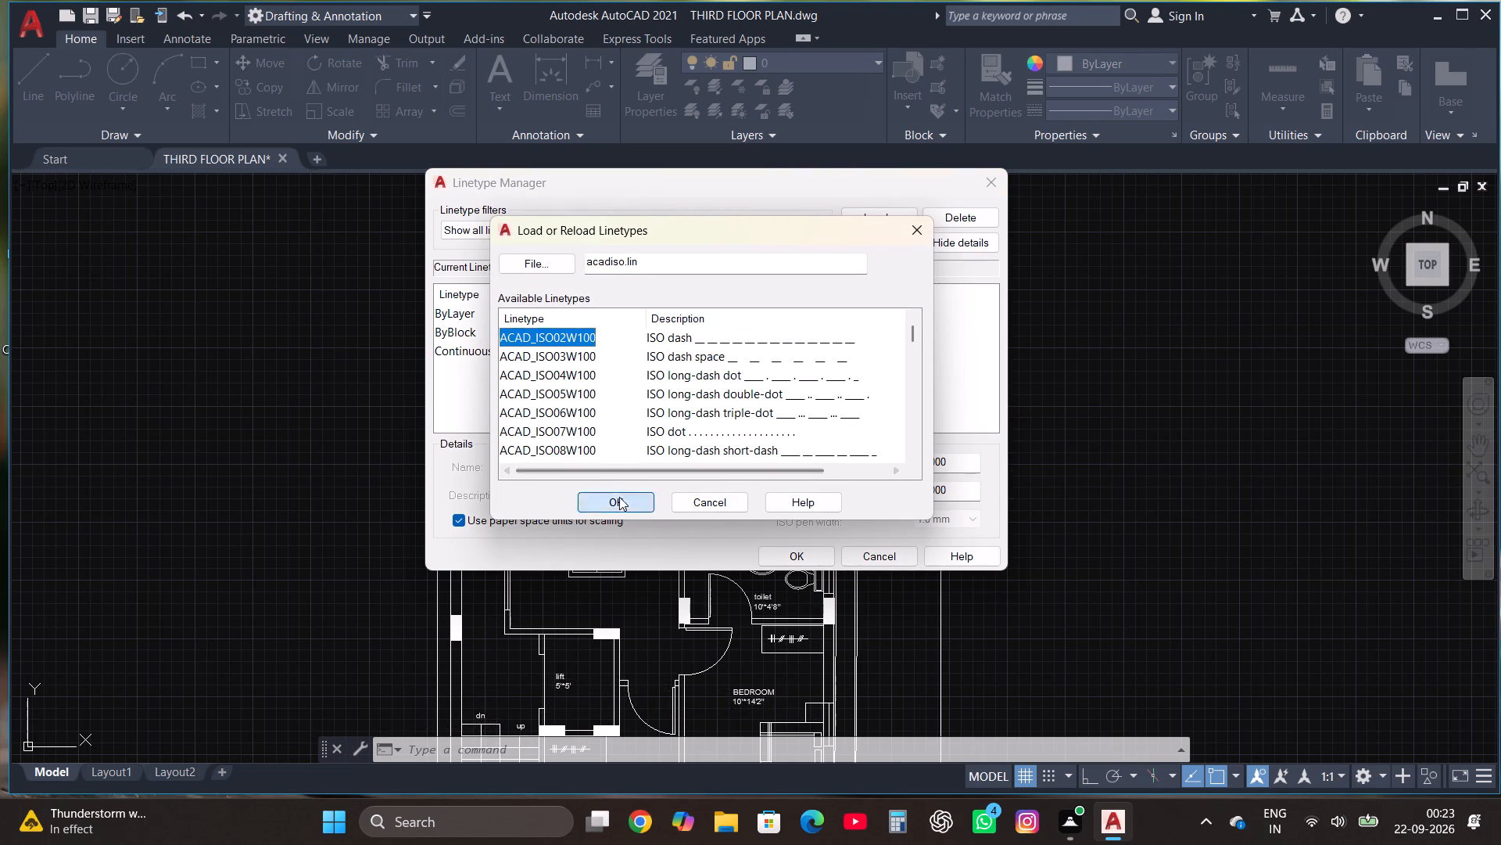
click(709, 349)
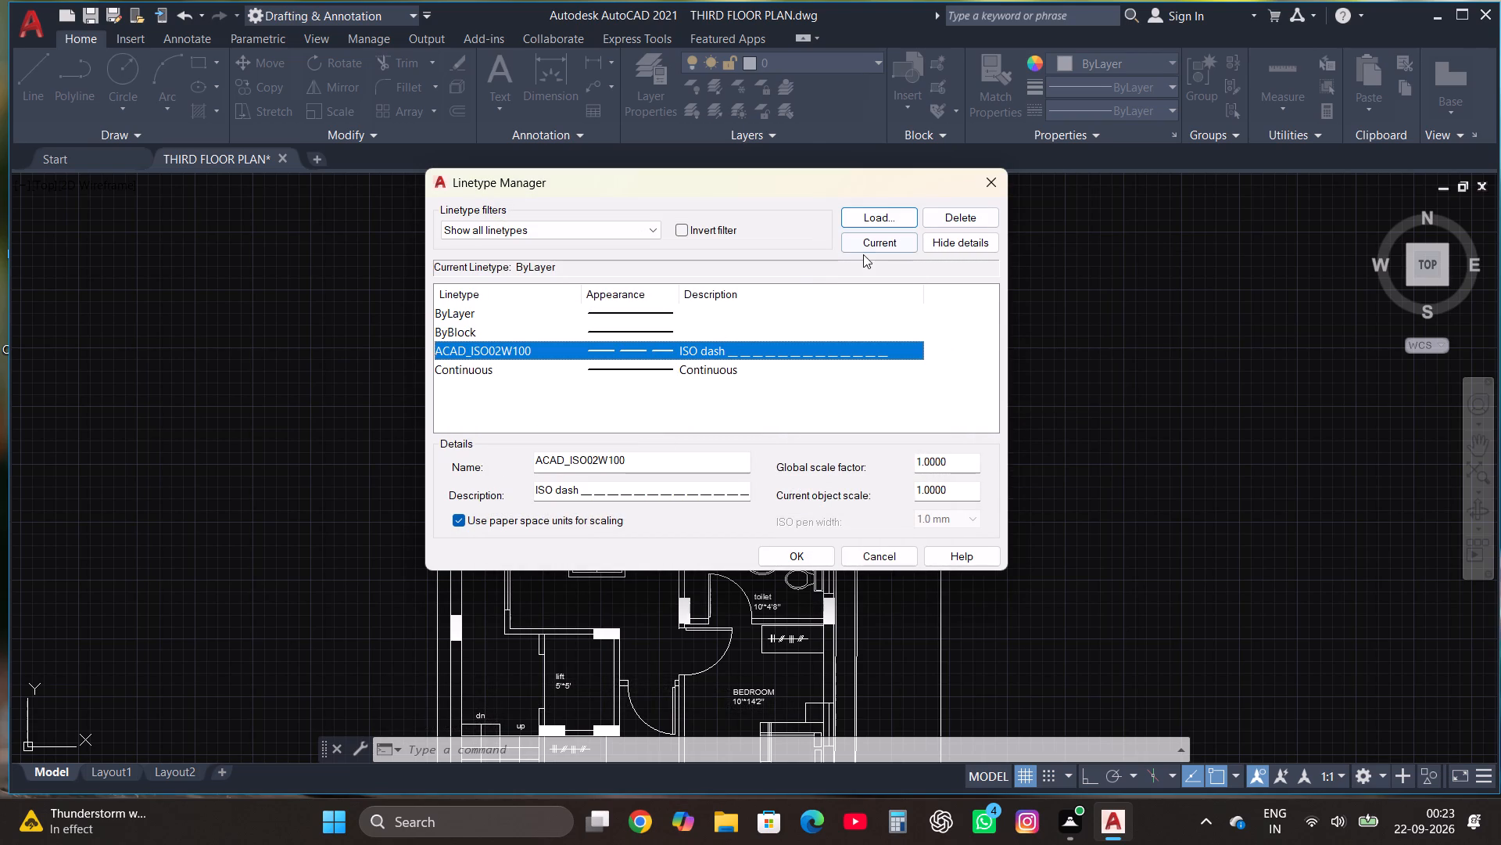
click(862, 242)
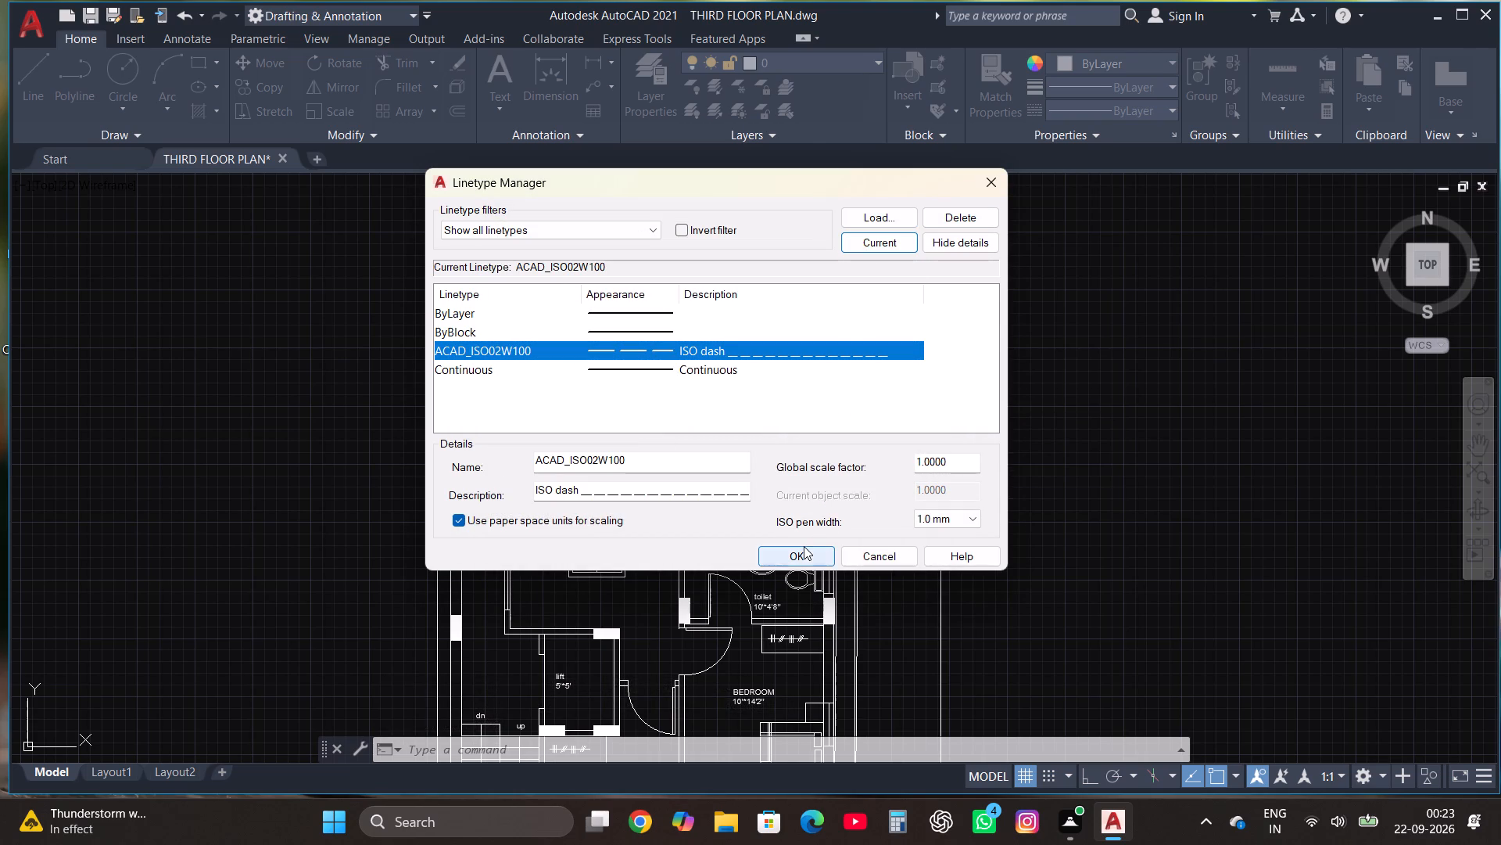
click(804, 548)
Draw a dashed vertical line about 12'-4" long down the west boundary from the plot's northwest corner.
click(37, 77)
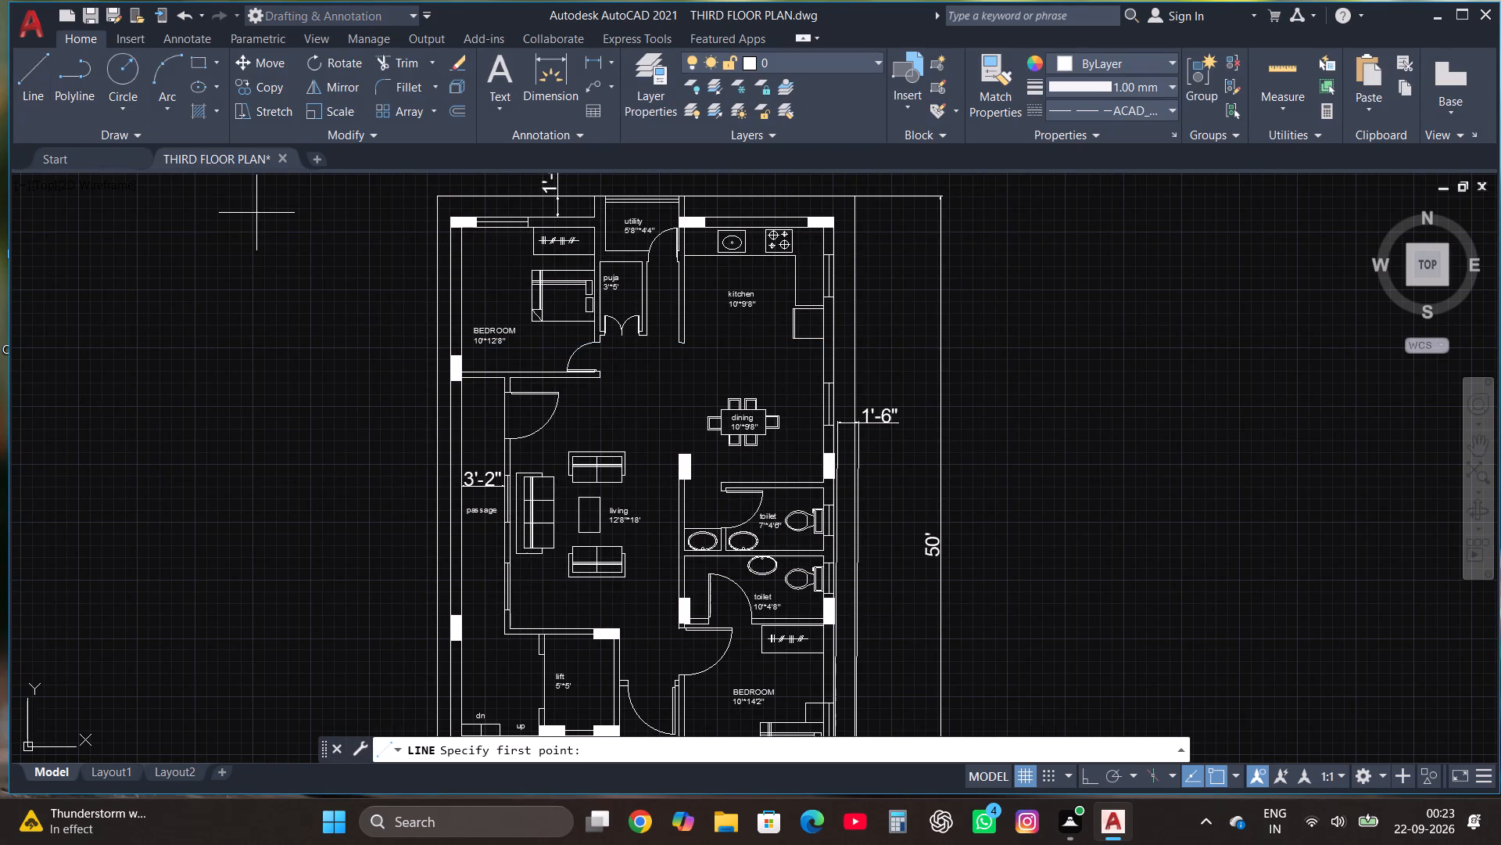
scroll(471, 207, up, 1)
click(415, 189)
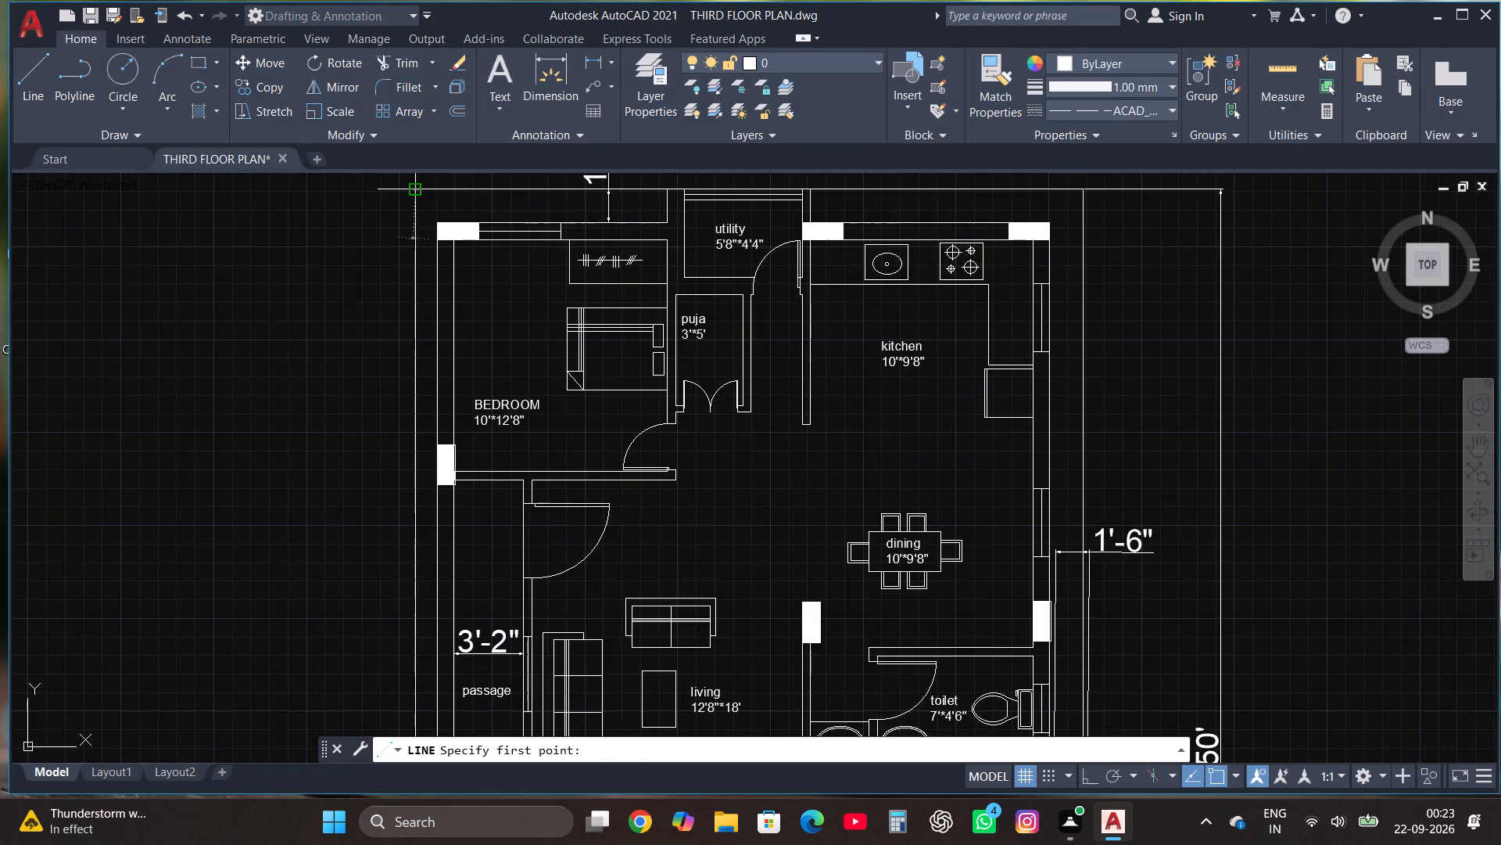
click(416, 465)
key(Escape)
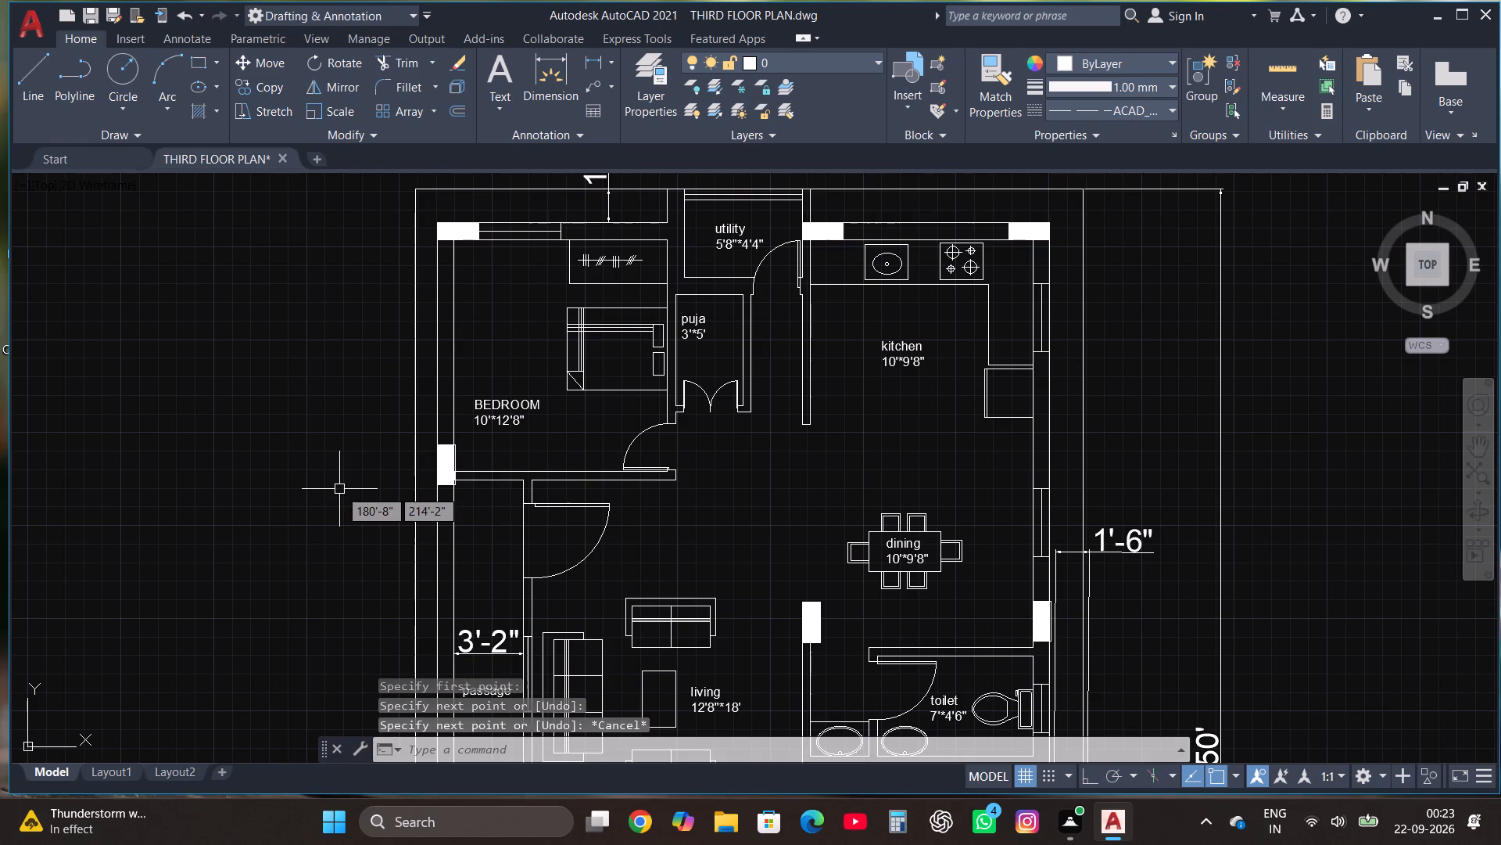
Delete the continuous boundary rectangle around the floor plan.
scroll(356, 516, down, 4)
scroll(325, 636, up, 3)
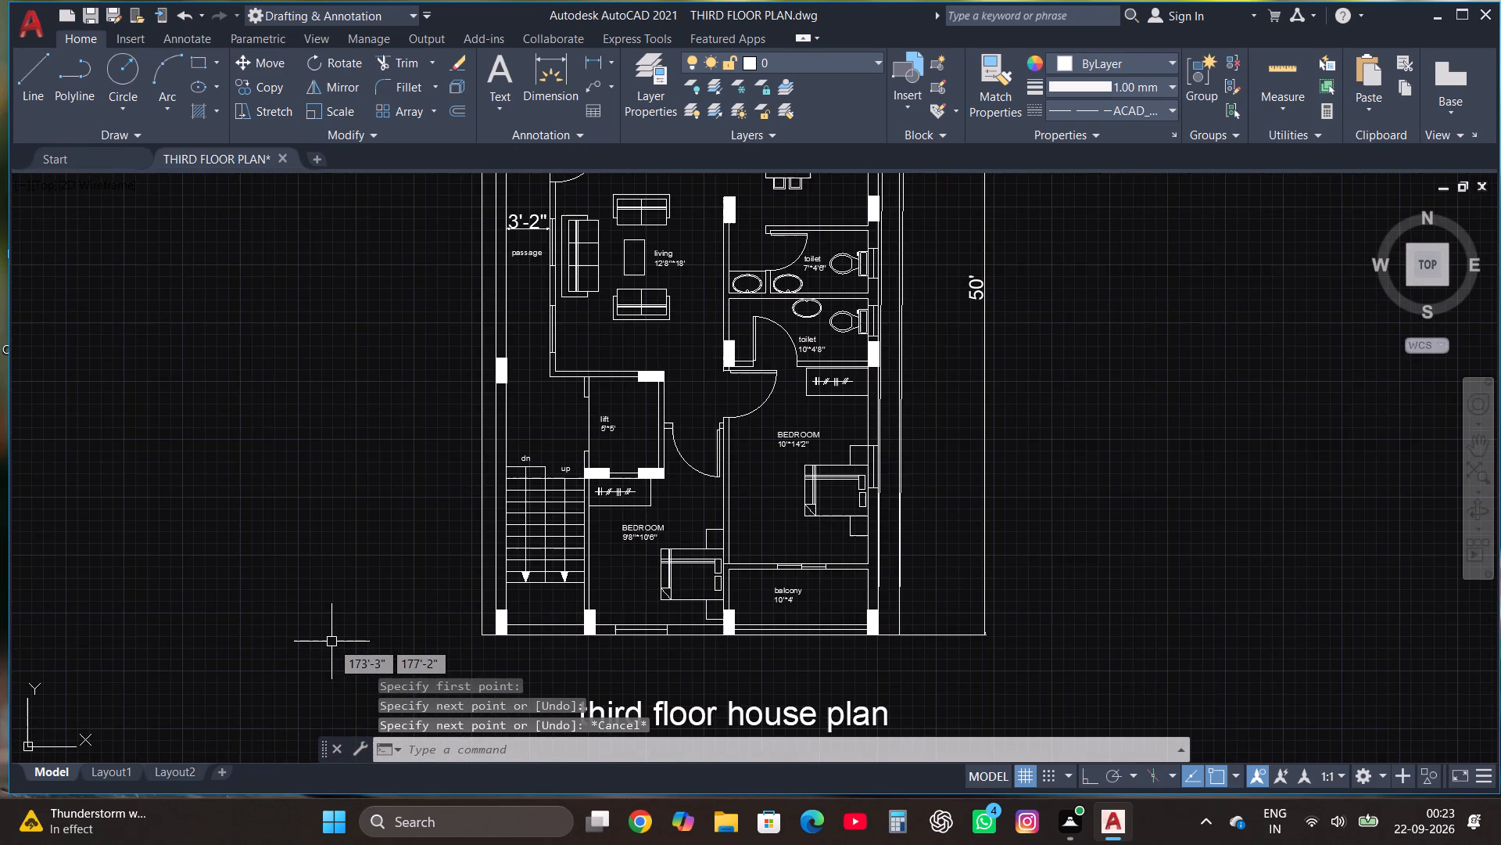
key(Escape)
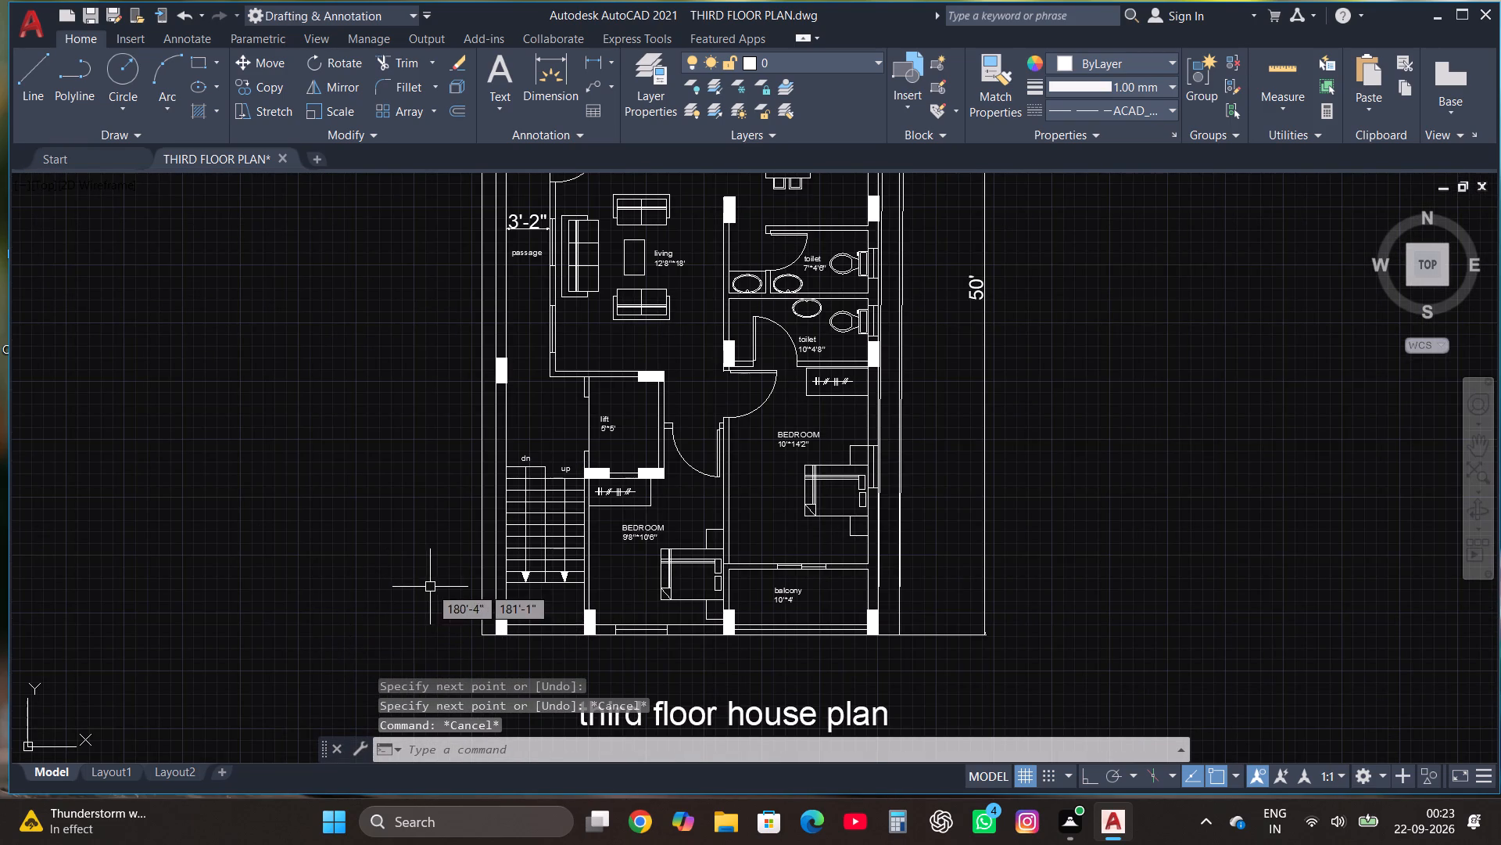
click(485, 584)
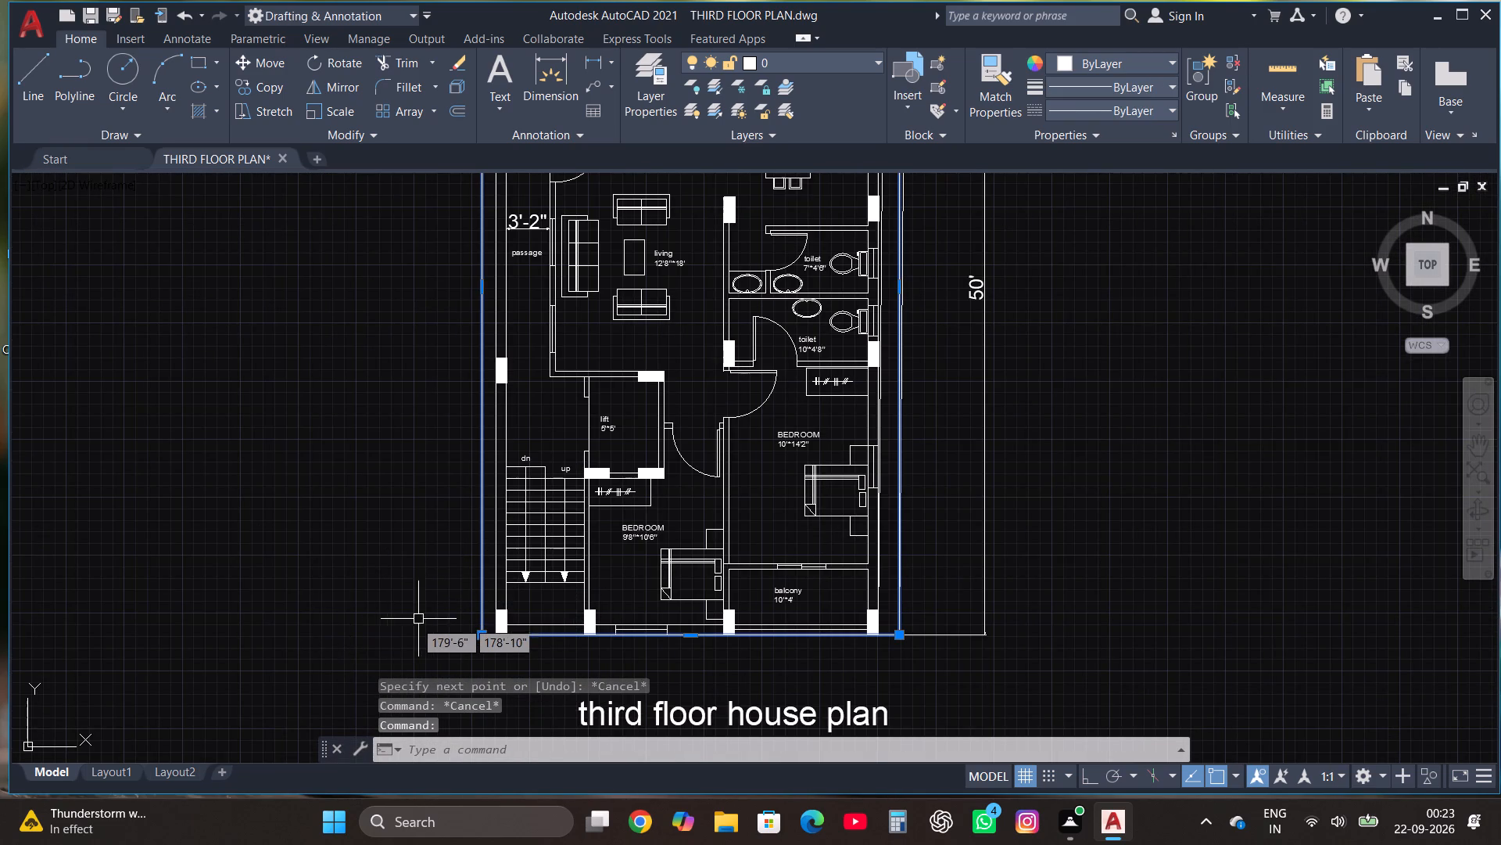
scroll(396, 628, down, 1)
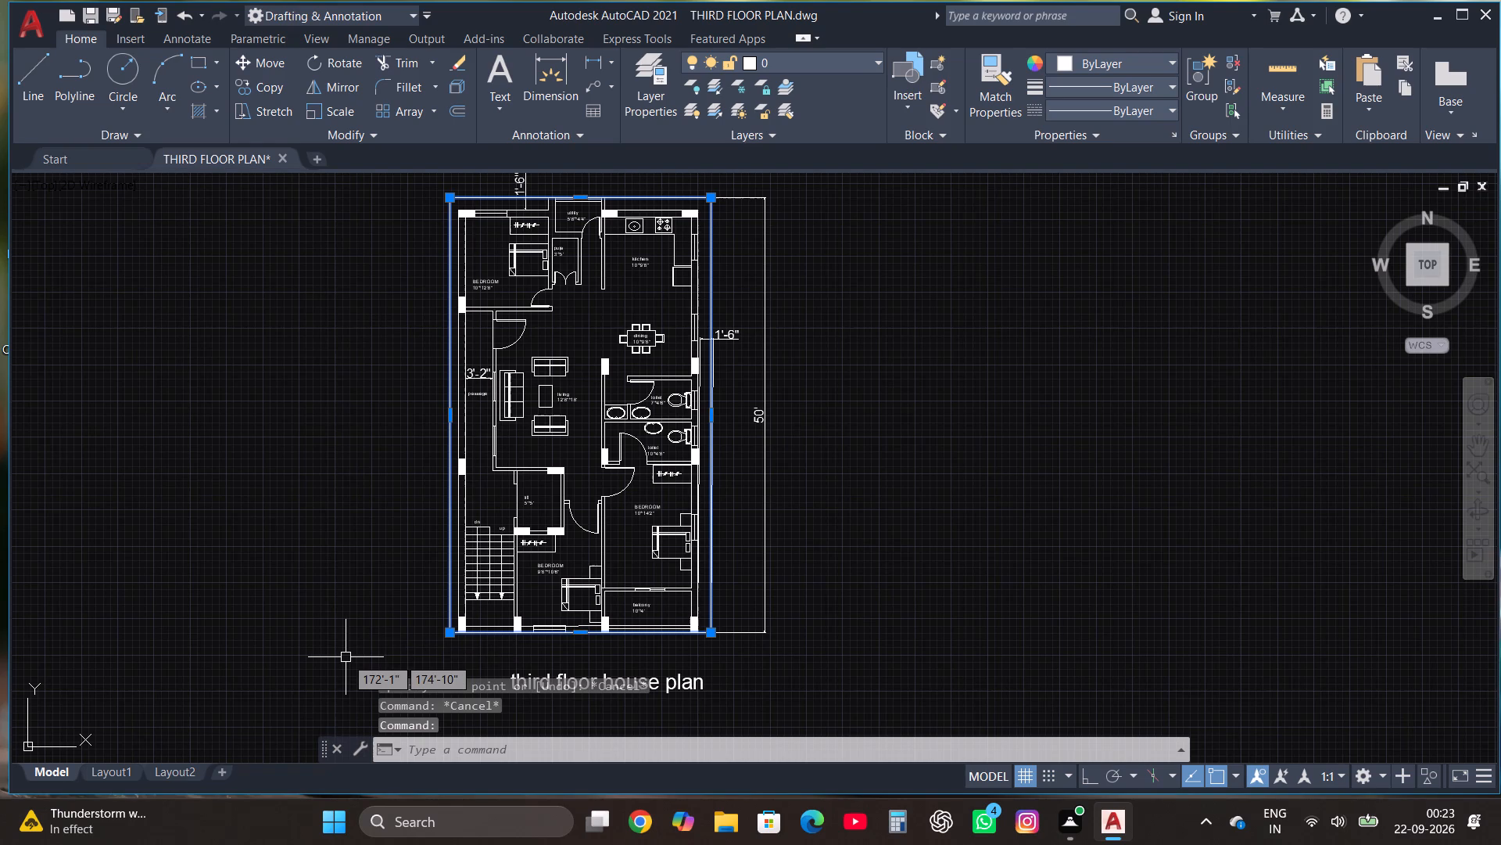
key(Delete)
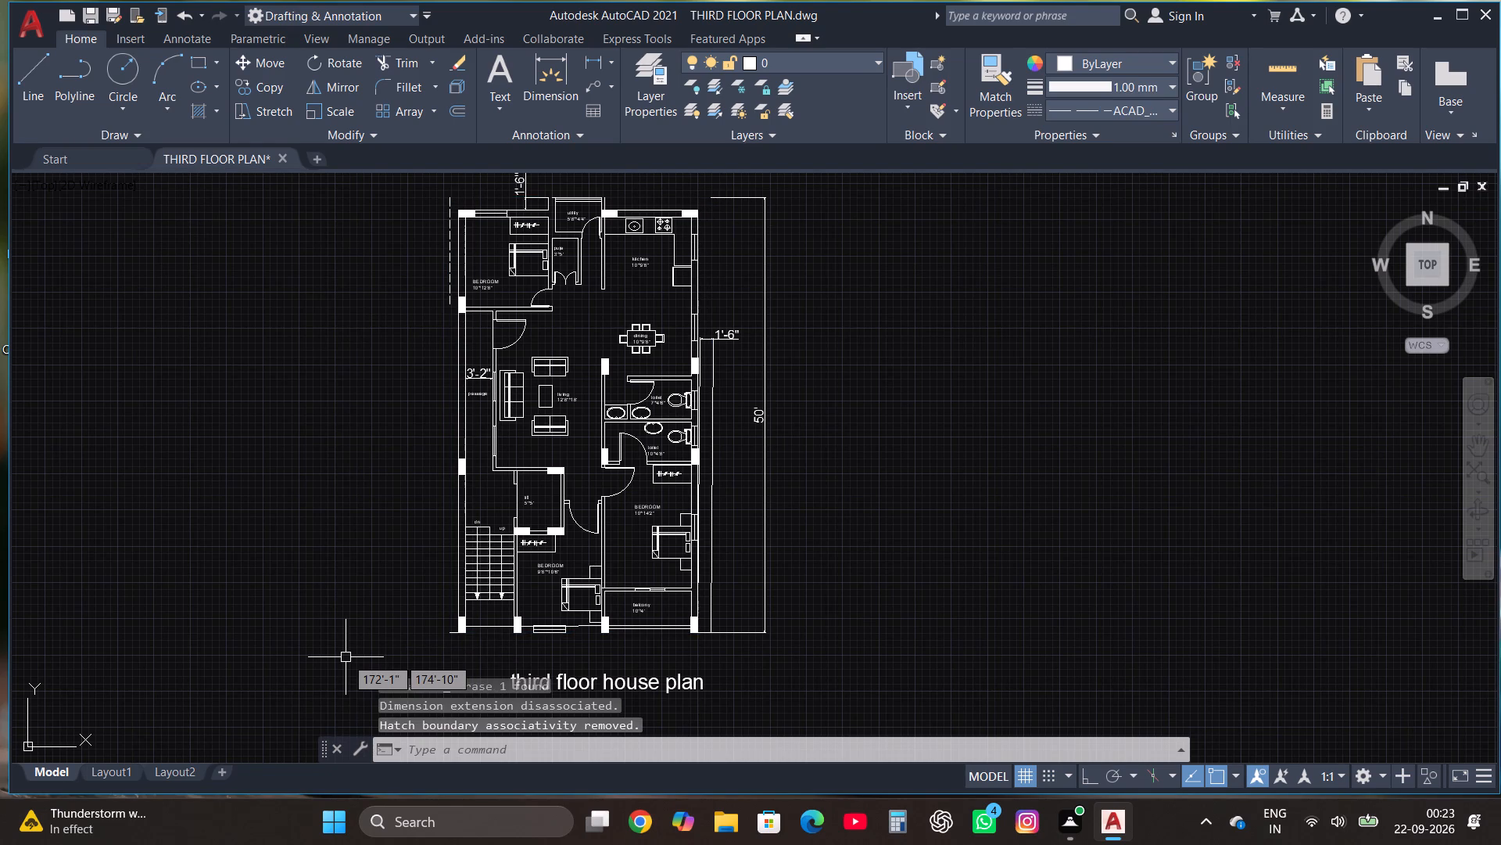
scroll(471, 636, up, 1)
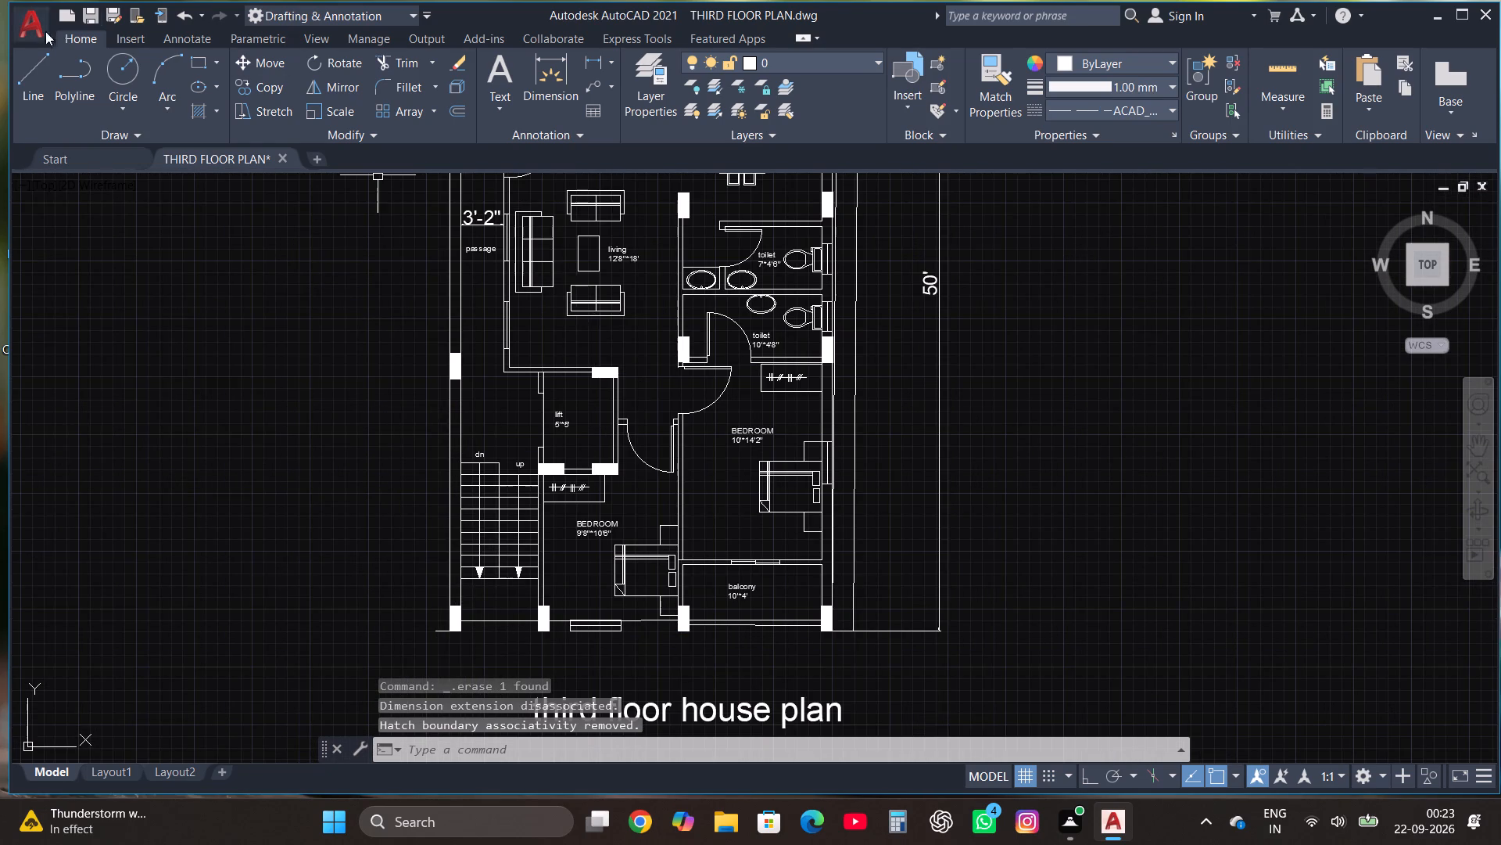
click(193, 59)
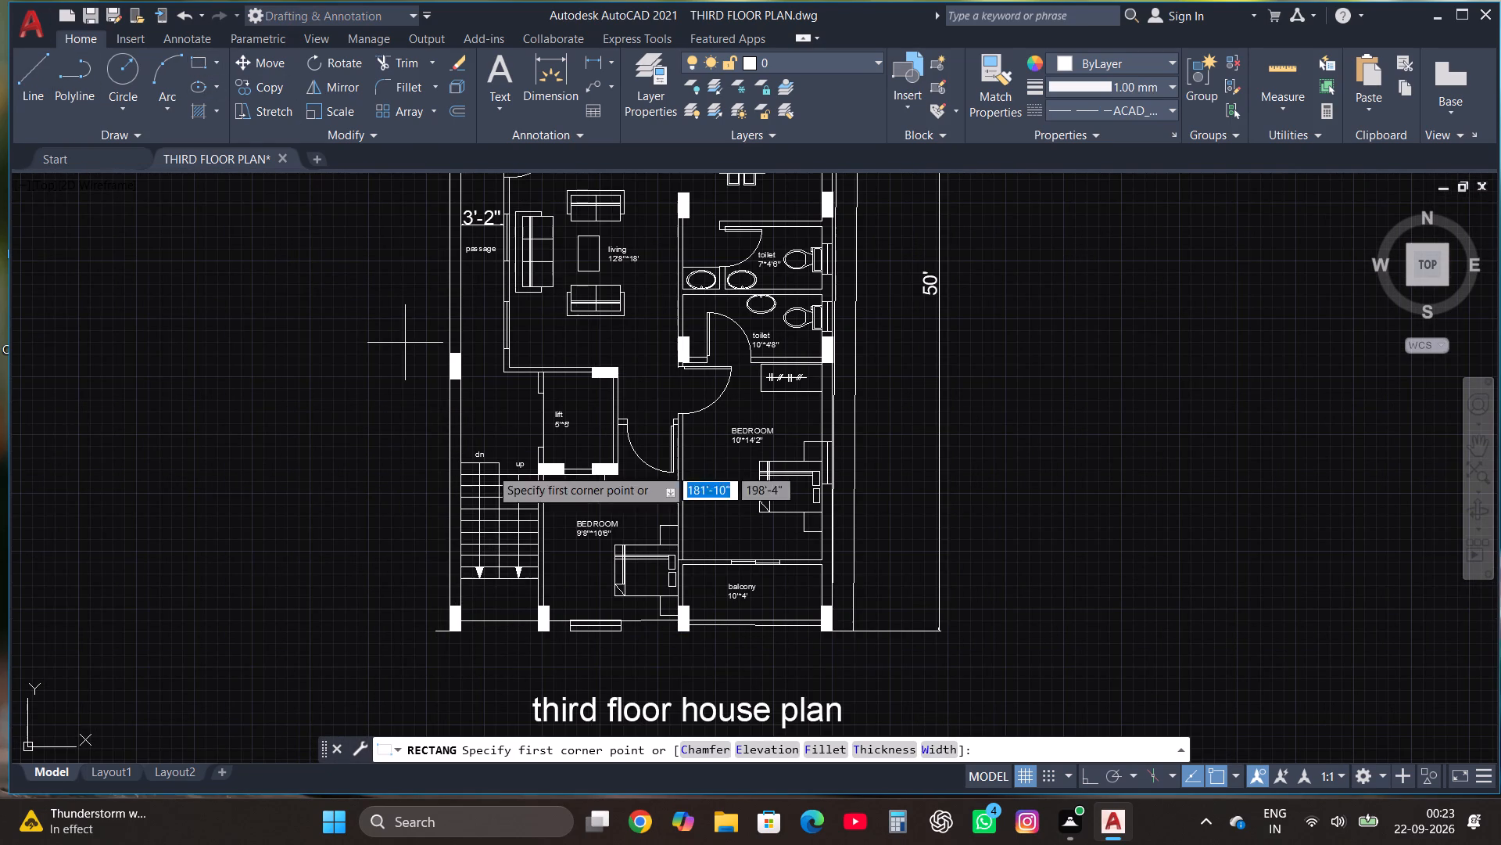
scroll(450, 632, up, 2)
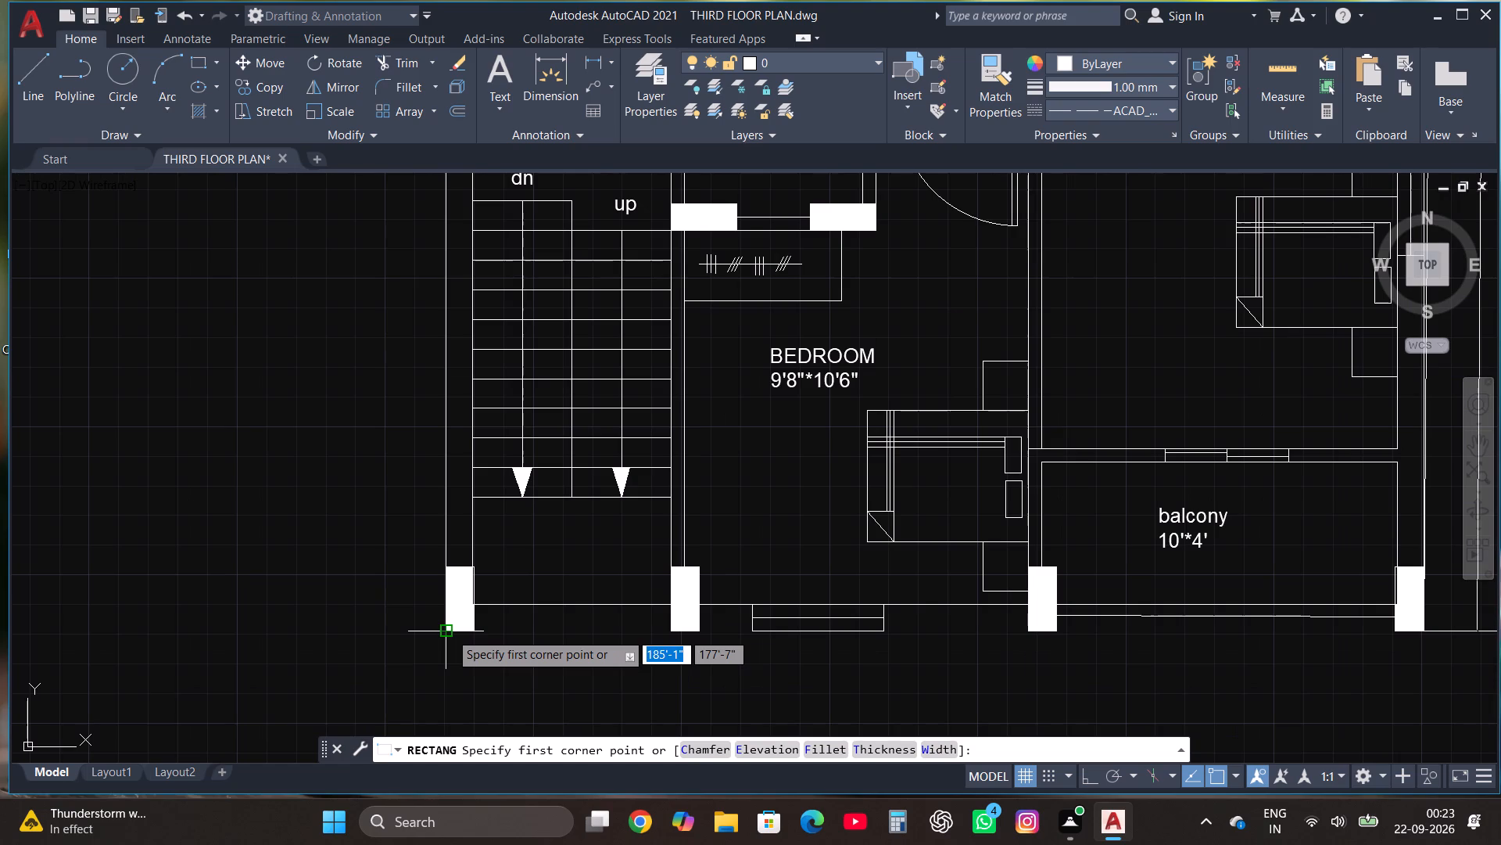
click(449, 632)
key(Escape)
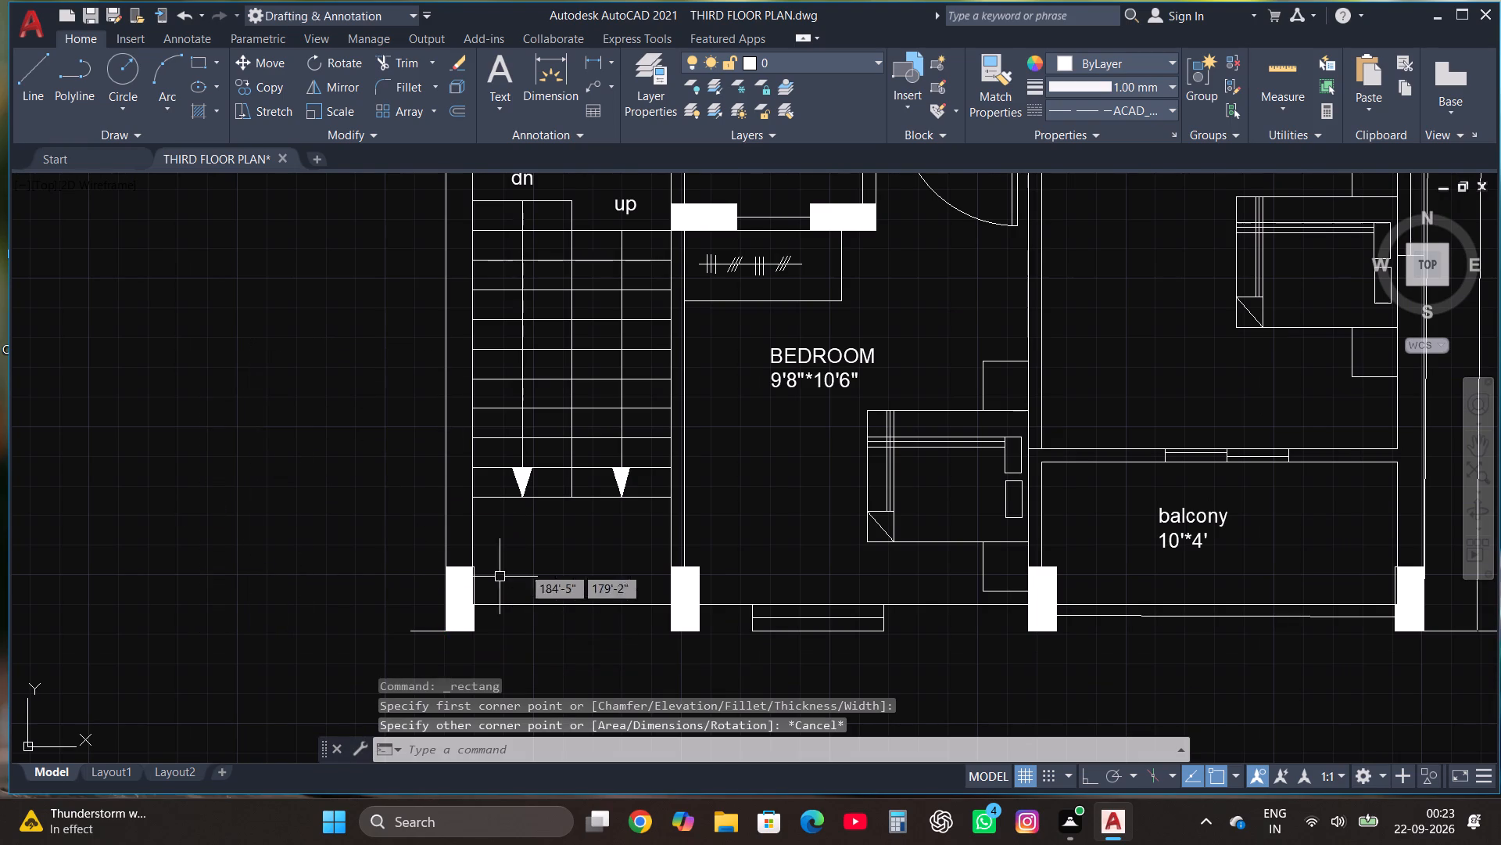
Draw a 30' by 50' dashed rectangle in the empty area east of the floor plan.
click(202, 65)
scroll(484, 455, down, 4)
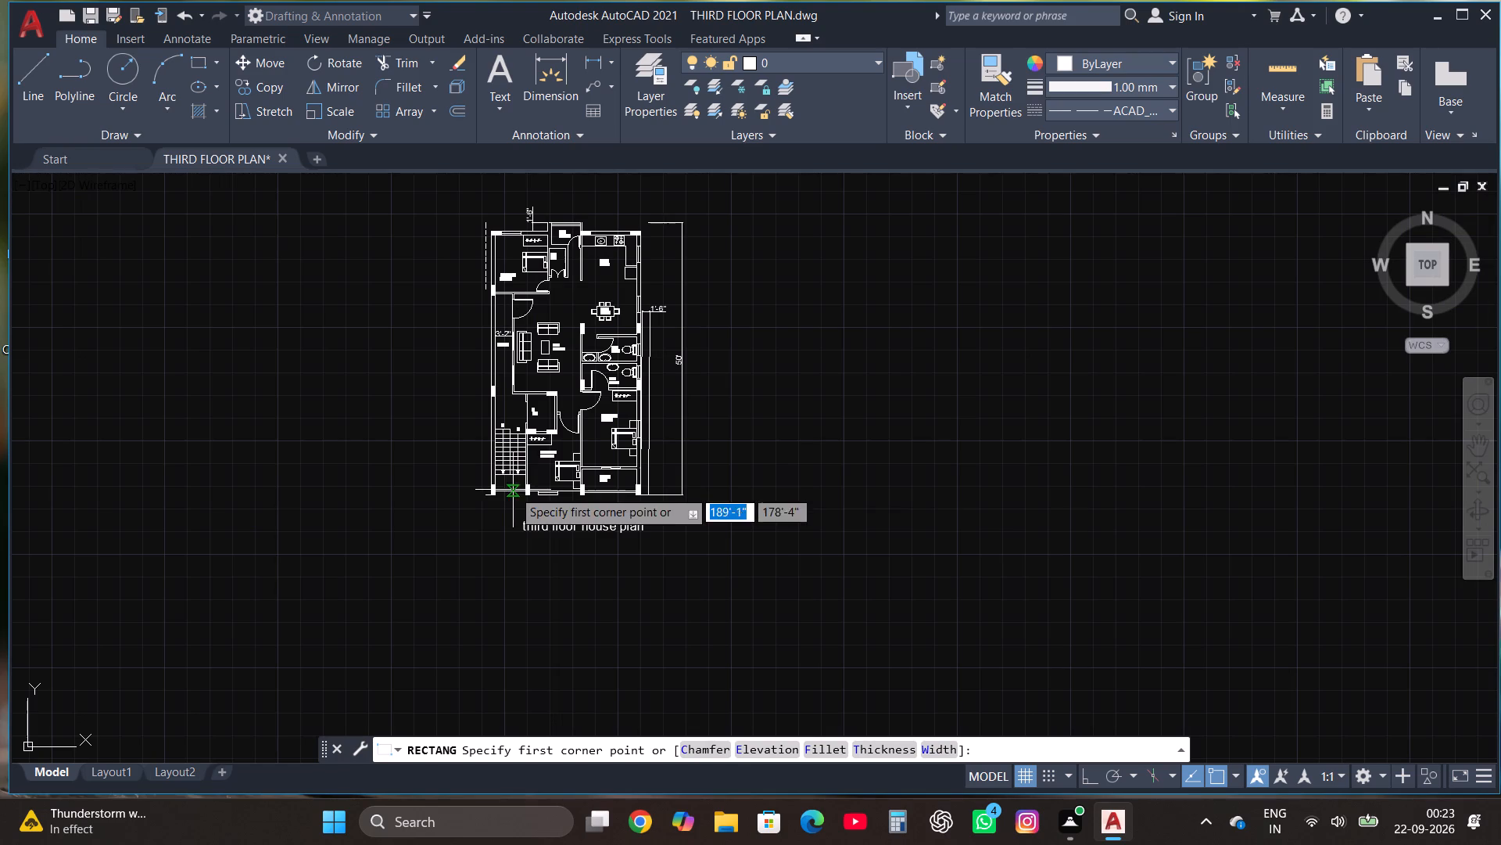
click(797, 527)
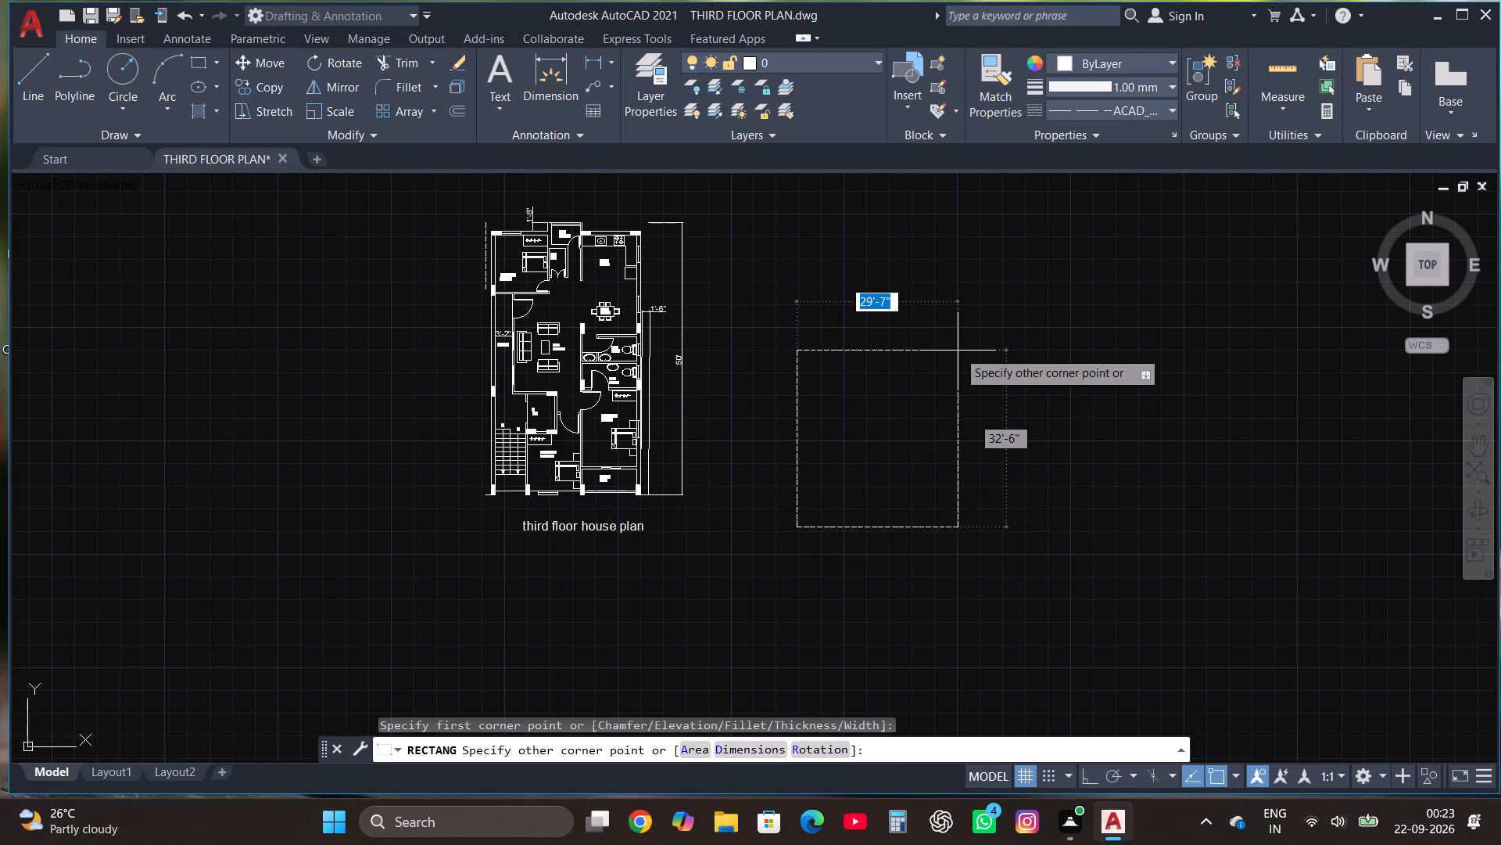
text(30)
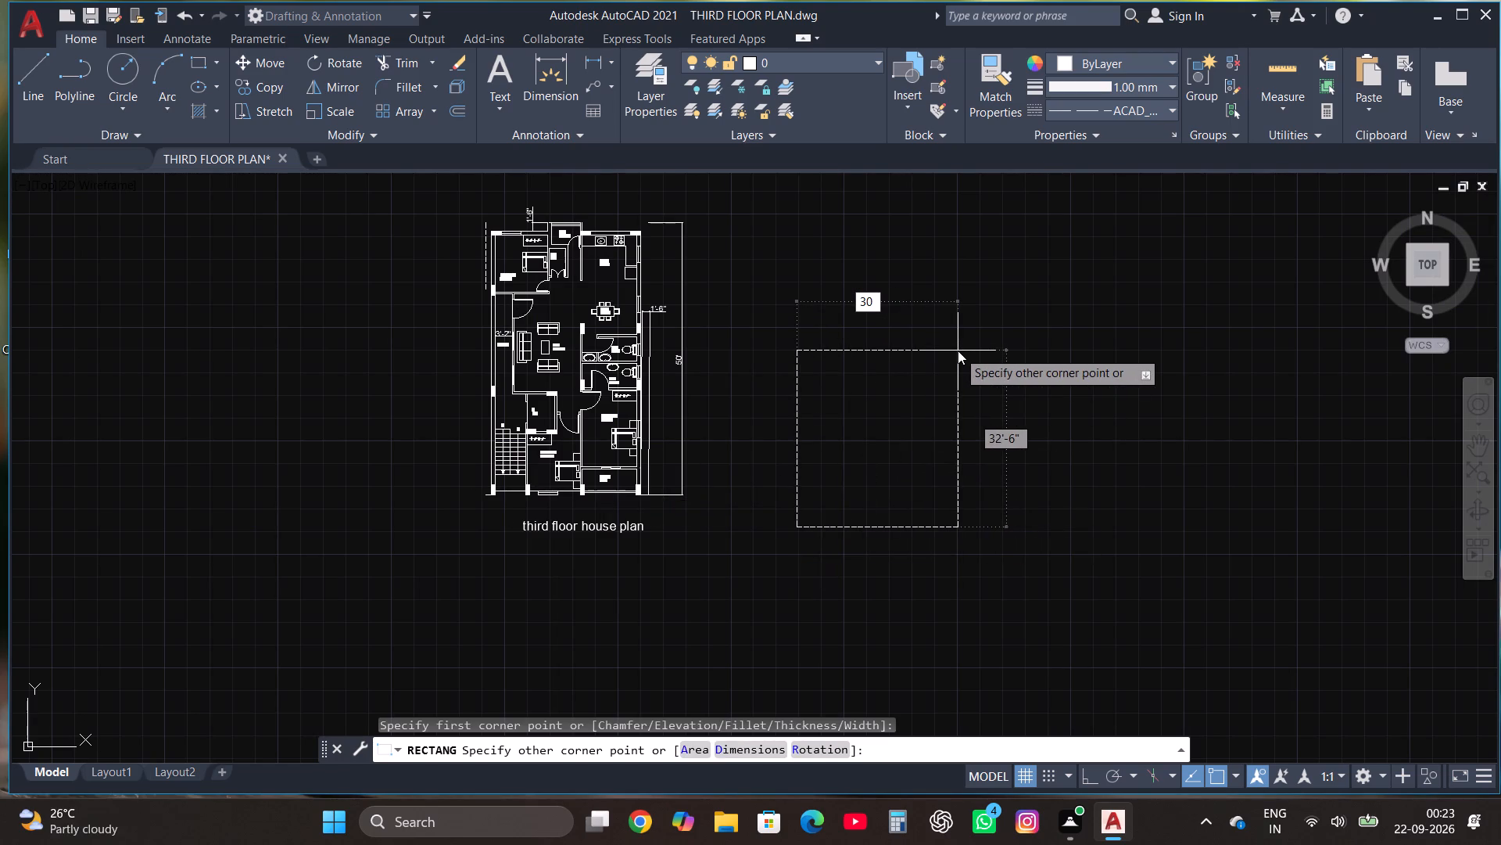
key(apostrophe)
key(comma)
text(50')
key(Return)
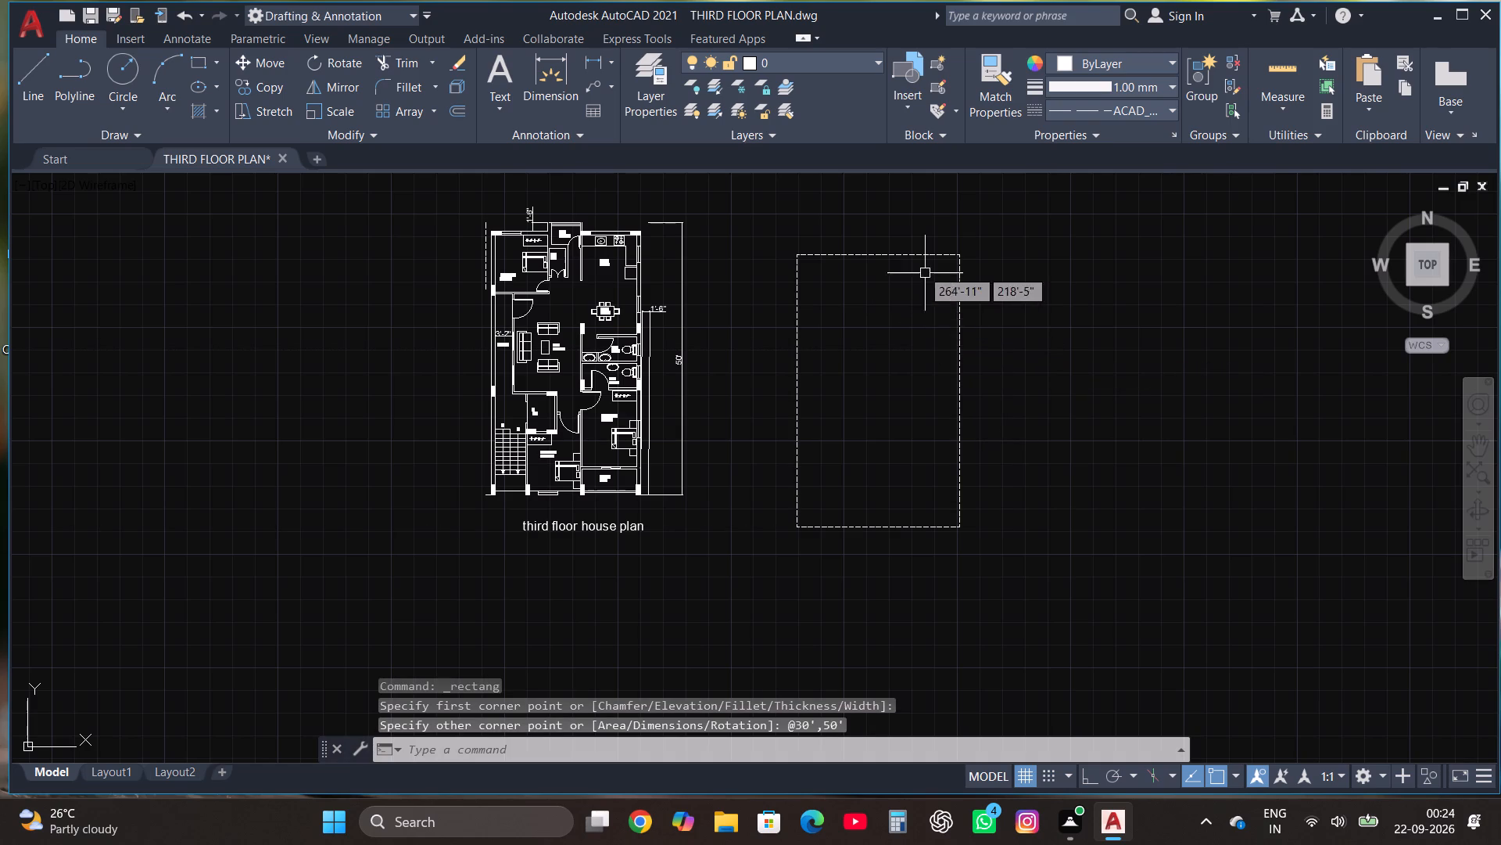
Move the dashed rectangle by its southwest corner onto the plot's southwest corner so it encloses the floor plan.
click(897, 259)
click(267, 56)
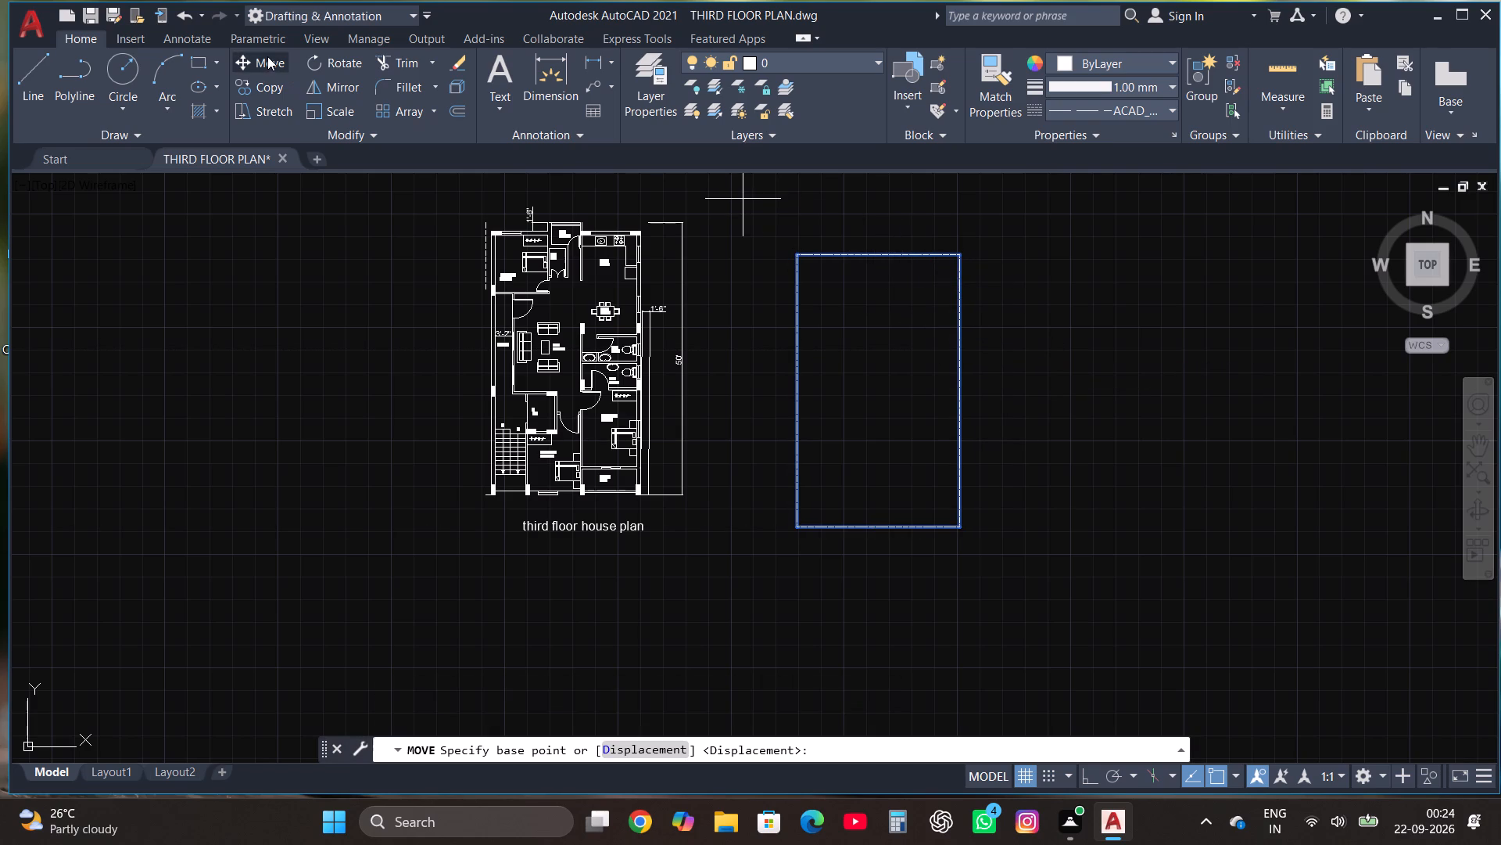
scroll(805, 534, up, 1)
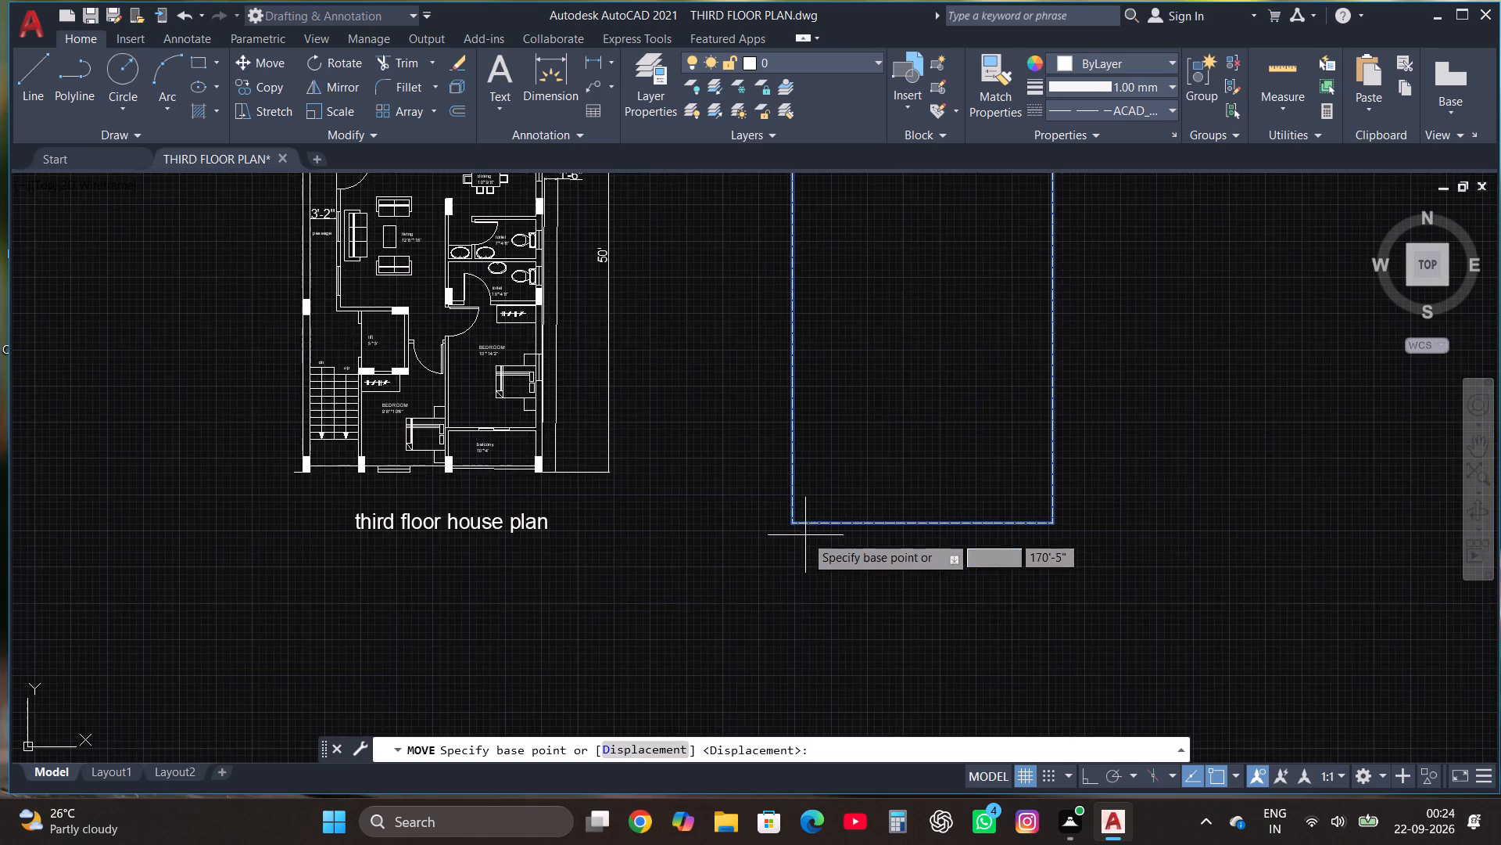
scroll(805, 535, up, 1)
click(787, 516)
scroll(787, 516, down, 2)
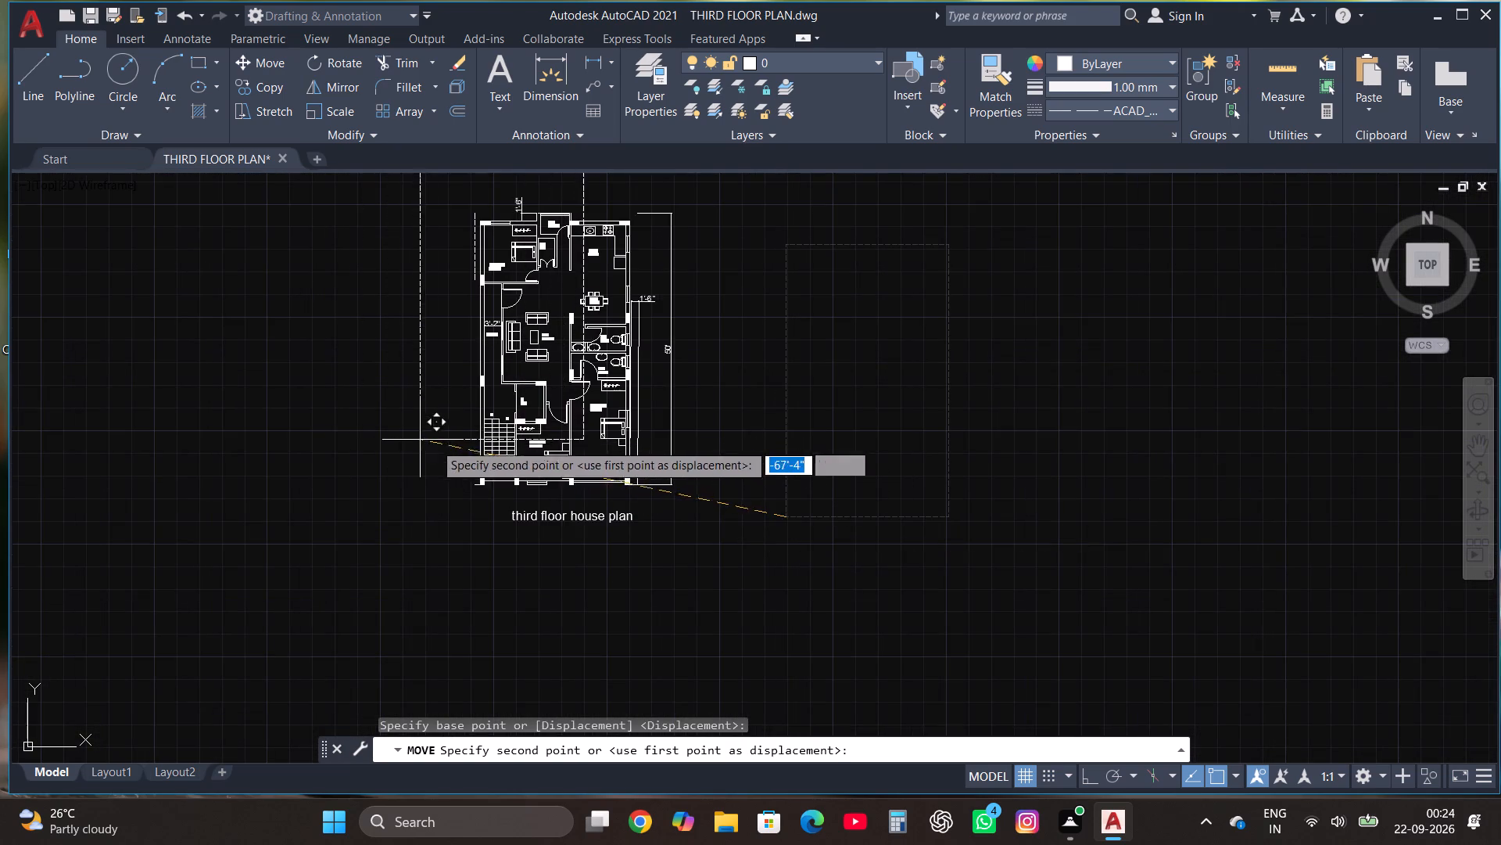
scroll(445, 468, up, 3)
scroll(543, 532, up, 1)
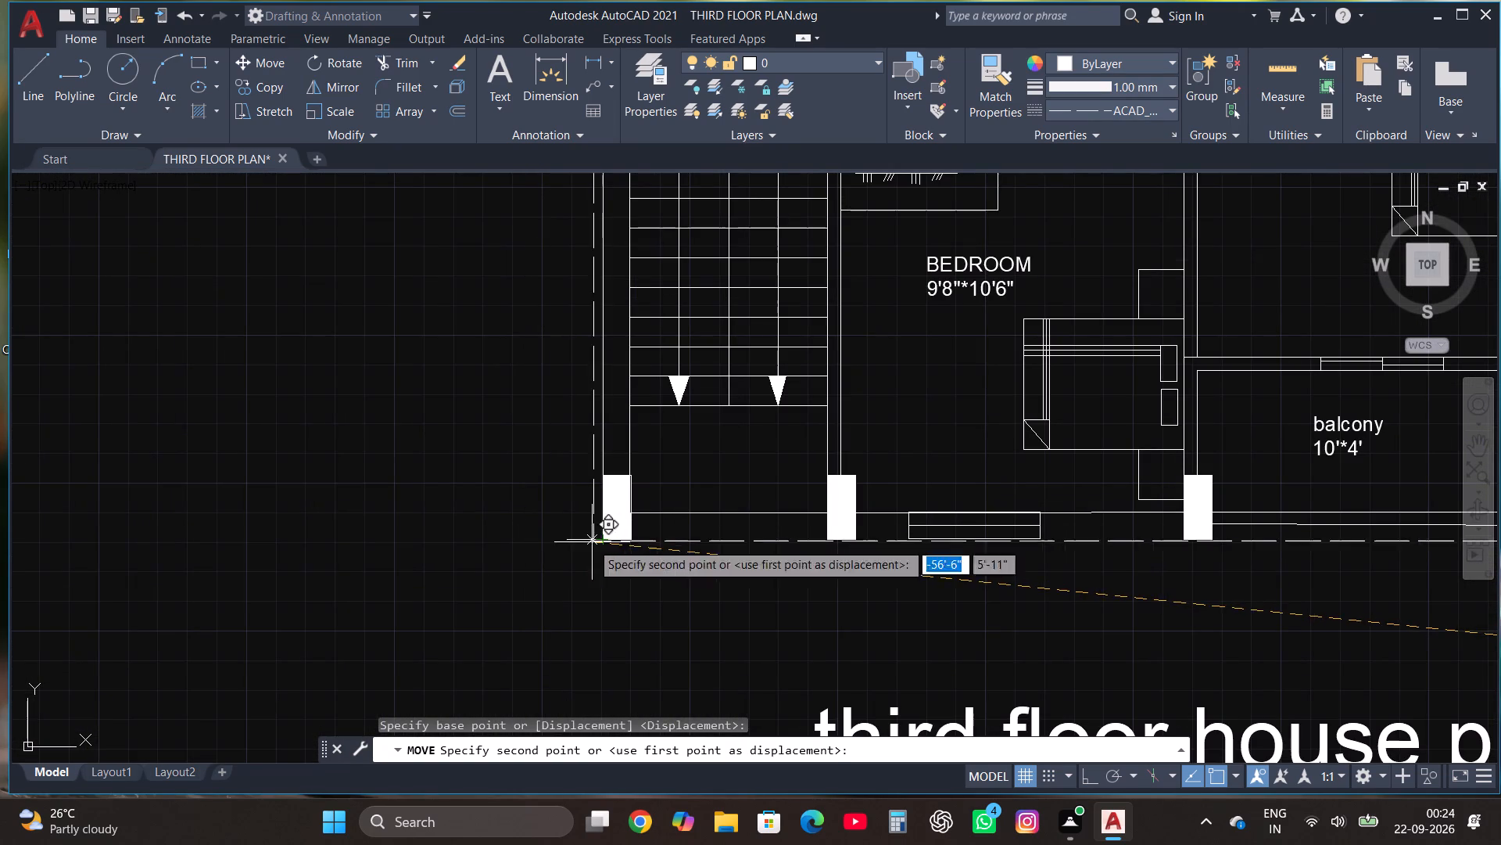
click(564, 539)
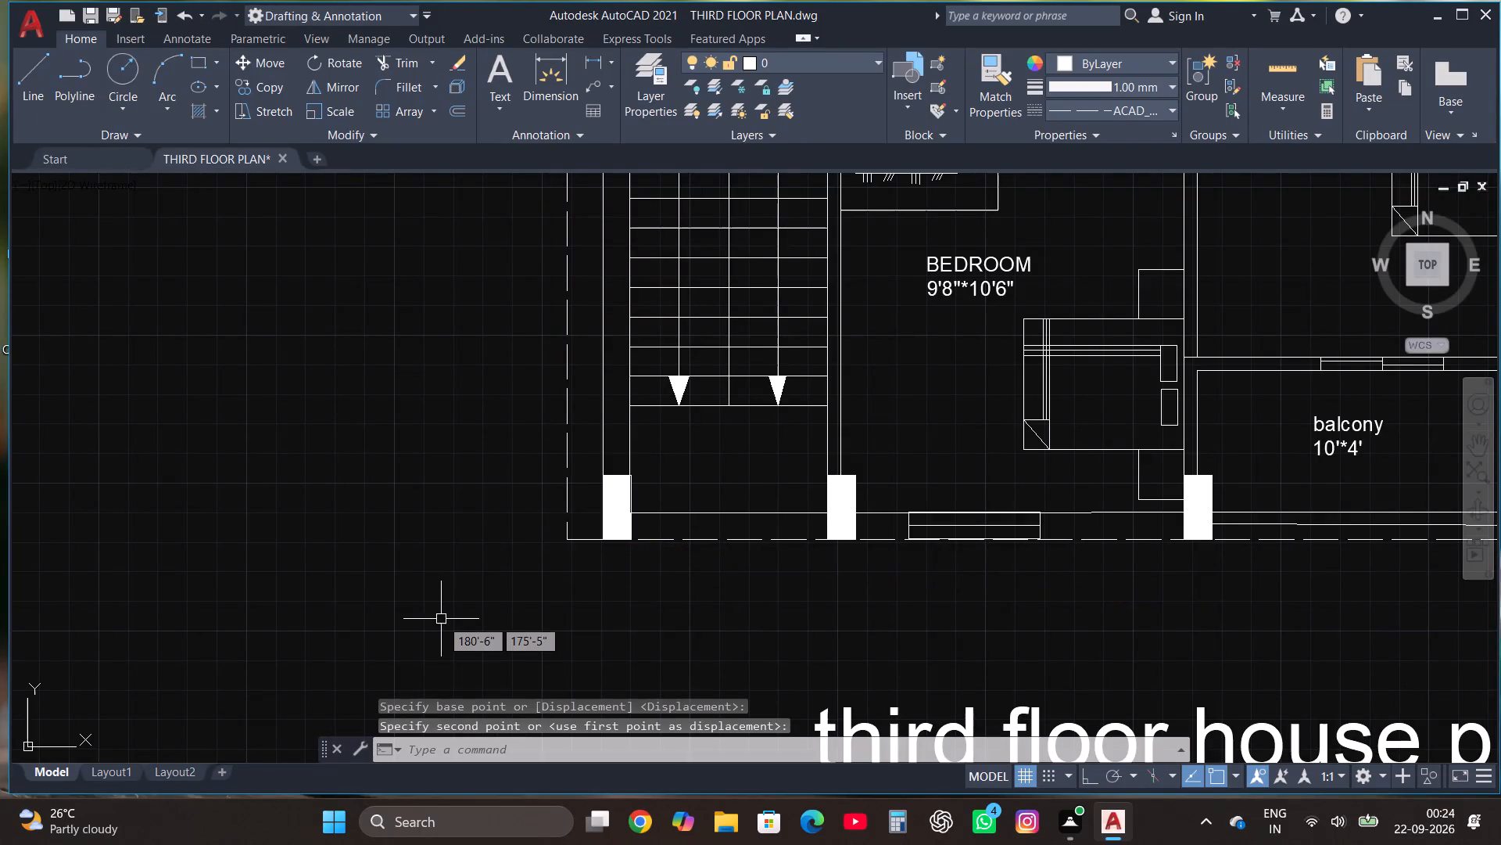
Examine how the dashed plot boundary sits around the floor plan.
scroll(441, 620, down, 4)
scroll(479, 527, up, 1)
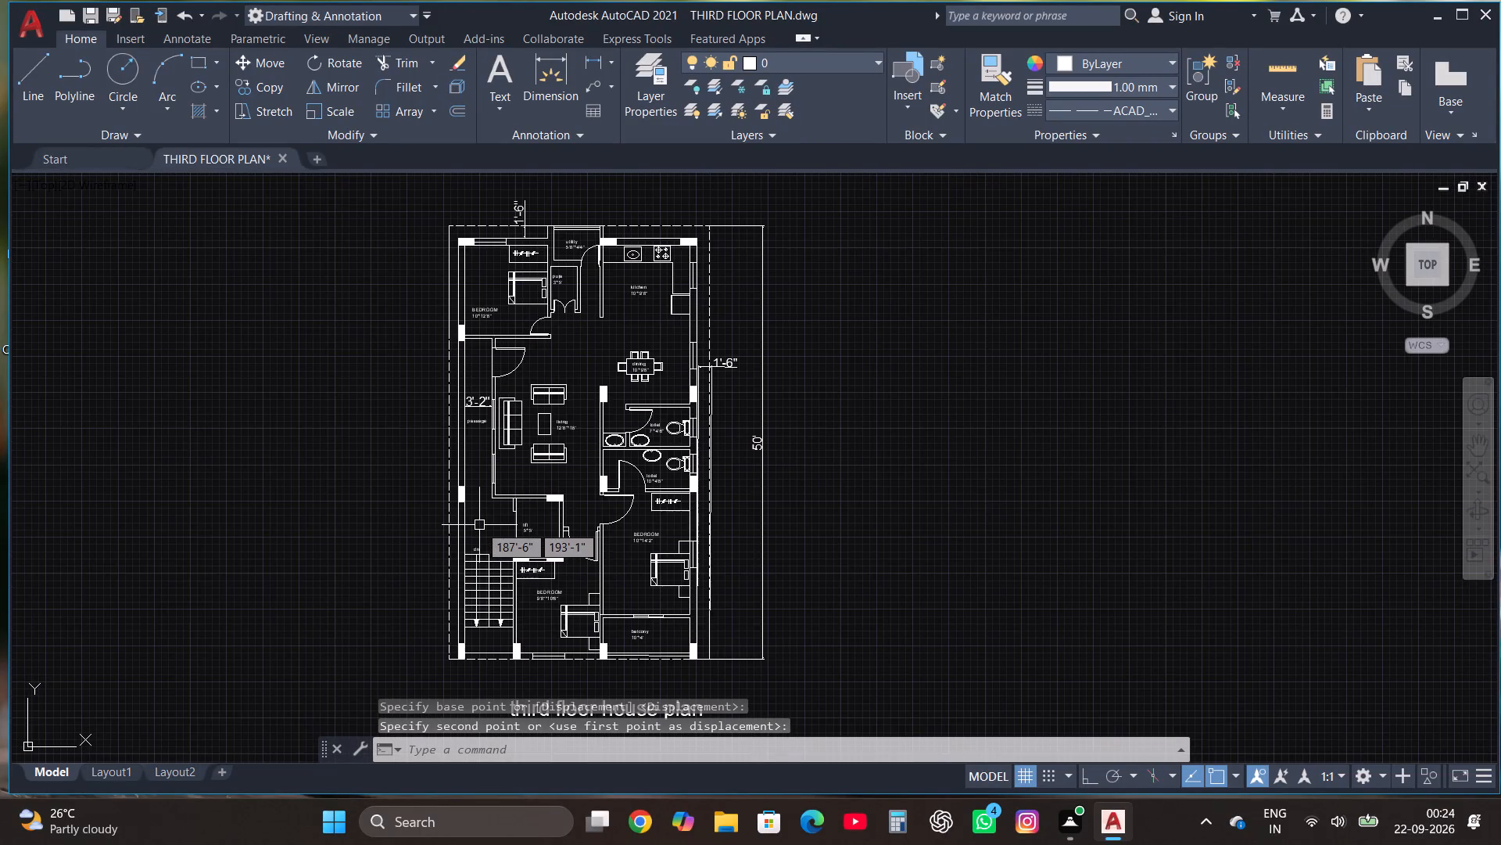
scroll(440, 252, up, 2)
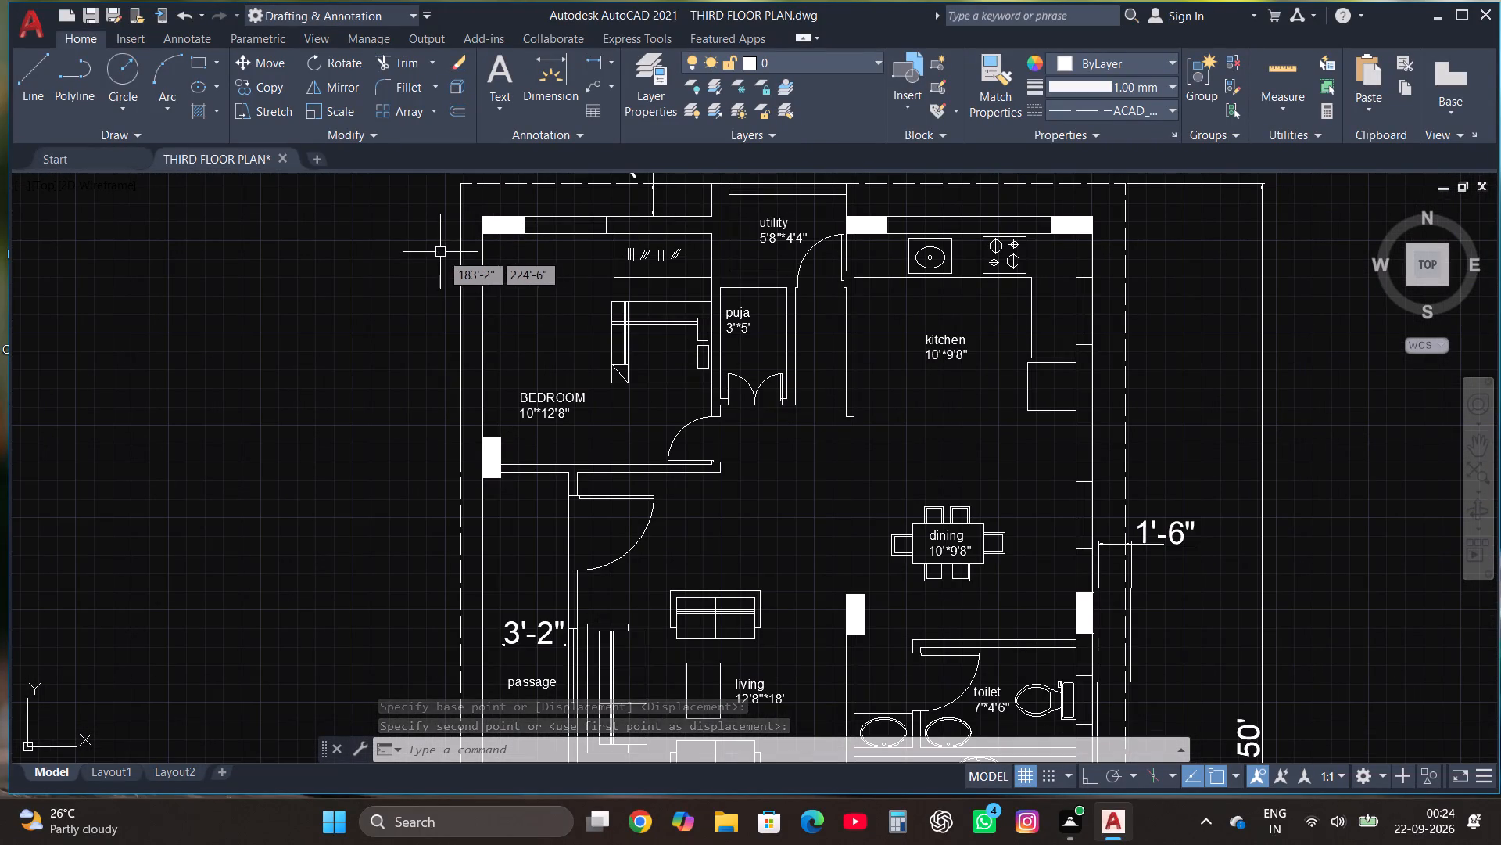
click(462, 339)
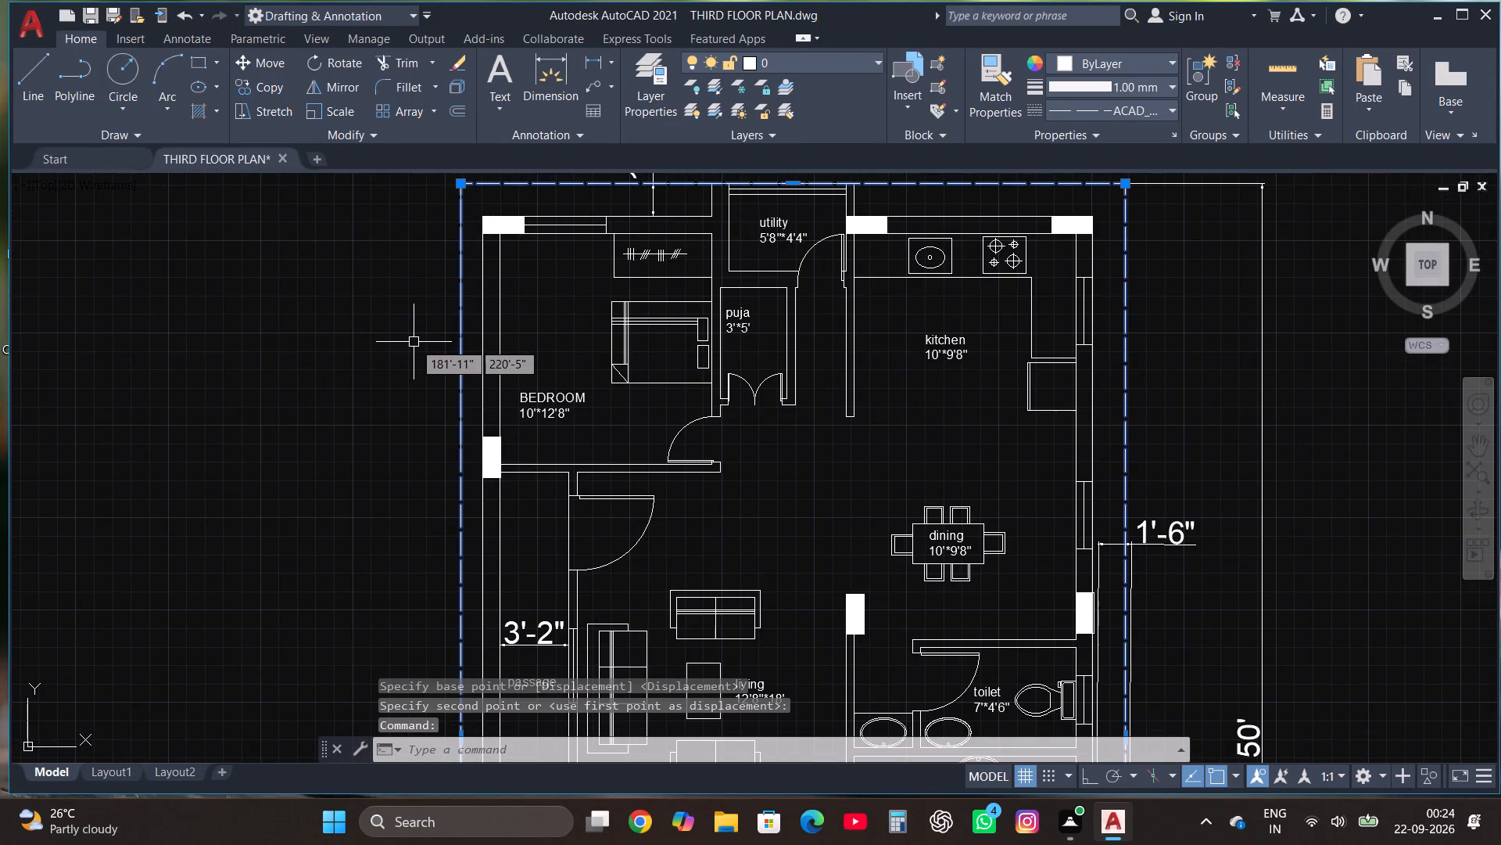
key(Escape)
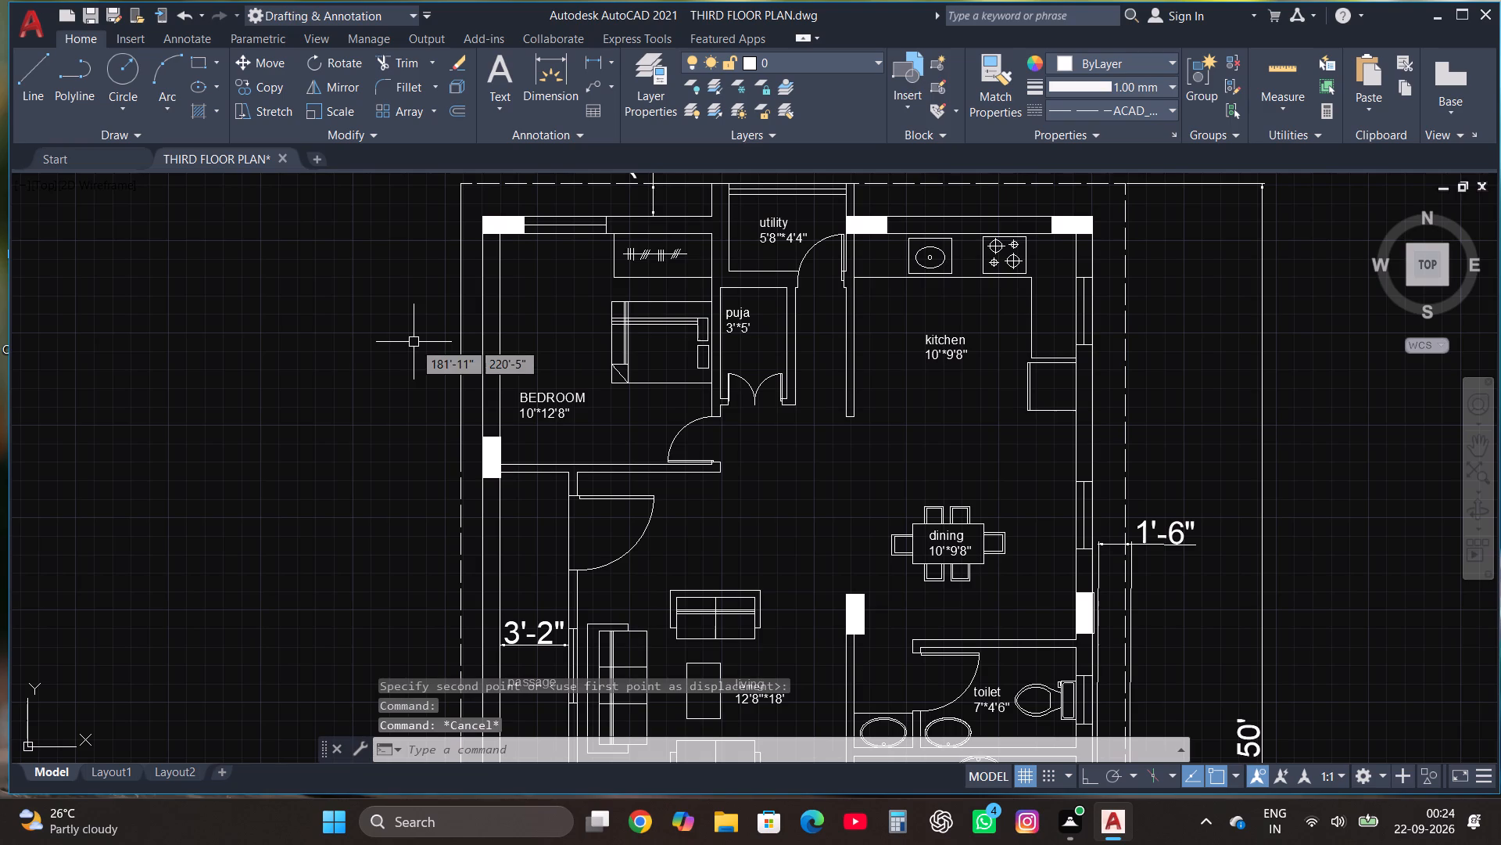
scroll(566, 378, down, 2)
scroll(734, 312, down, 1)
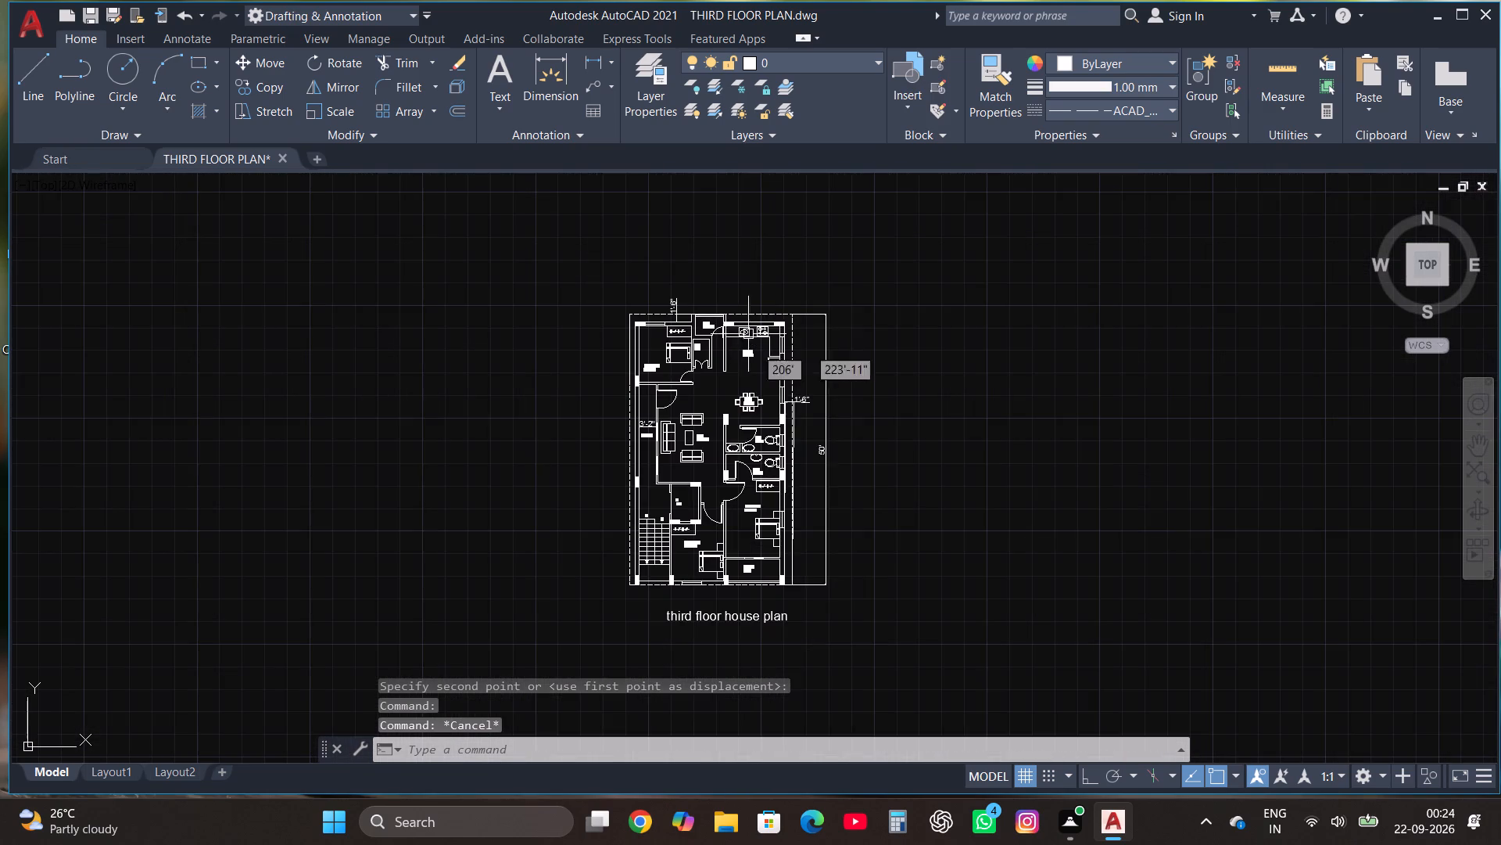
Dimension the entrance width between the lift's east wall and the east bedroom's wall, placing the dimension across the door swing.
scroll(781, 509, up, 1)
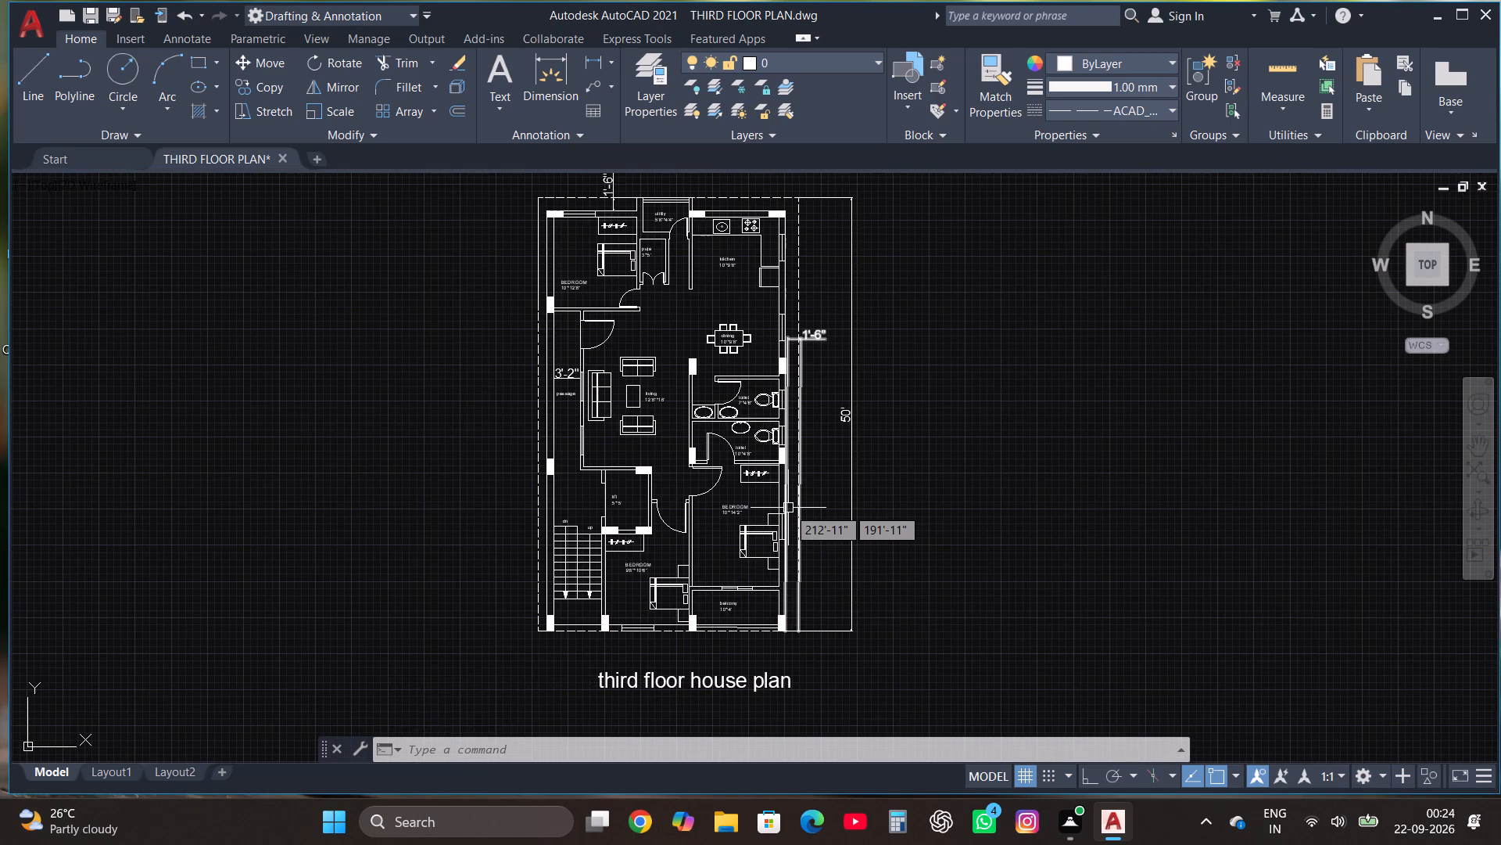
click(555, 82)
scroll(657, 497, up, 3)
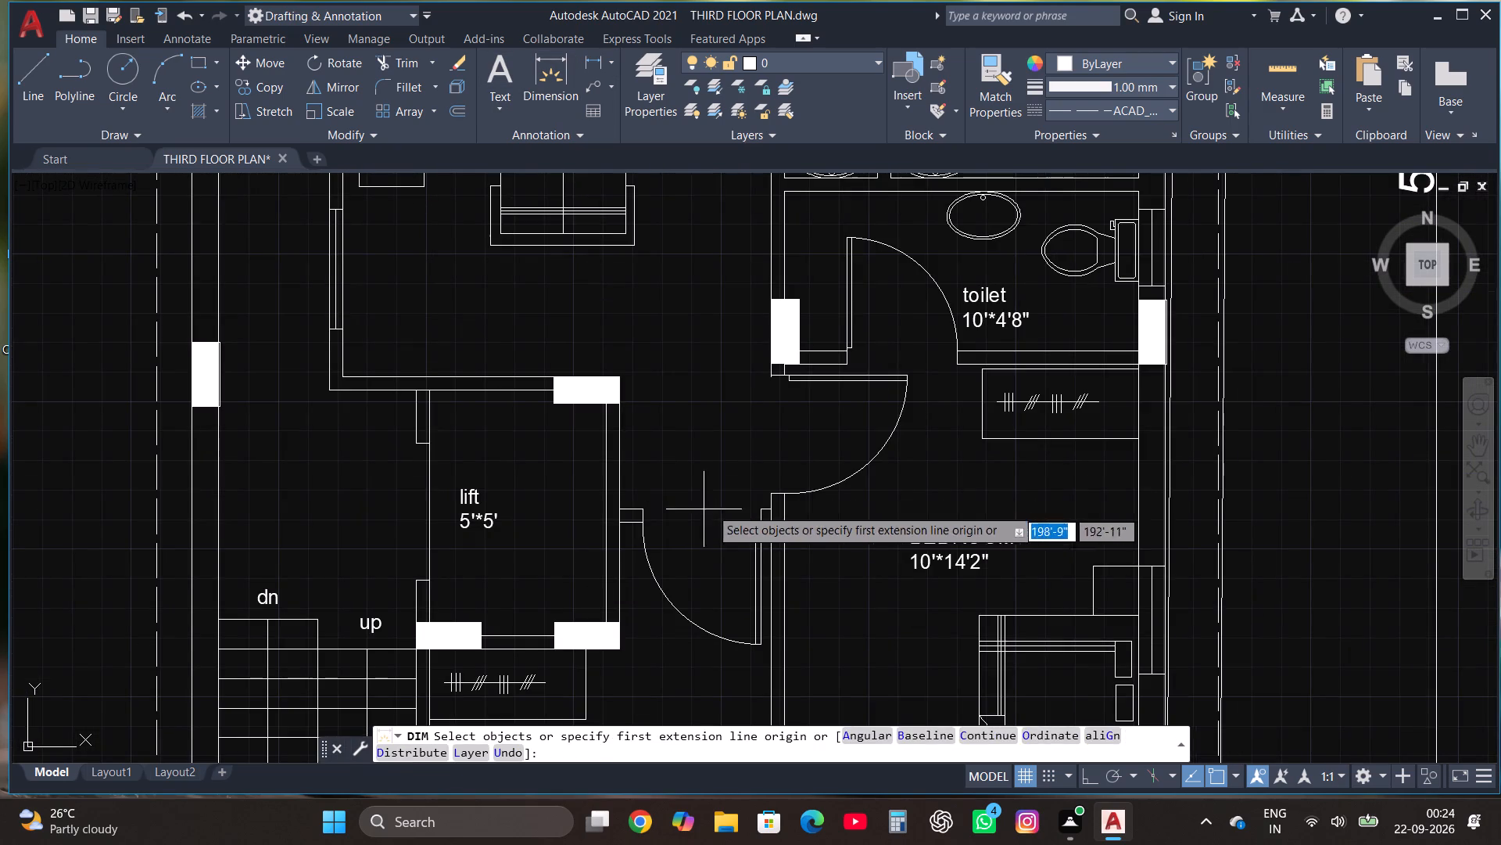
click(621, 509)
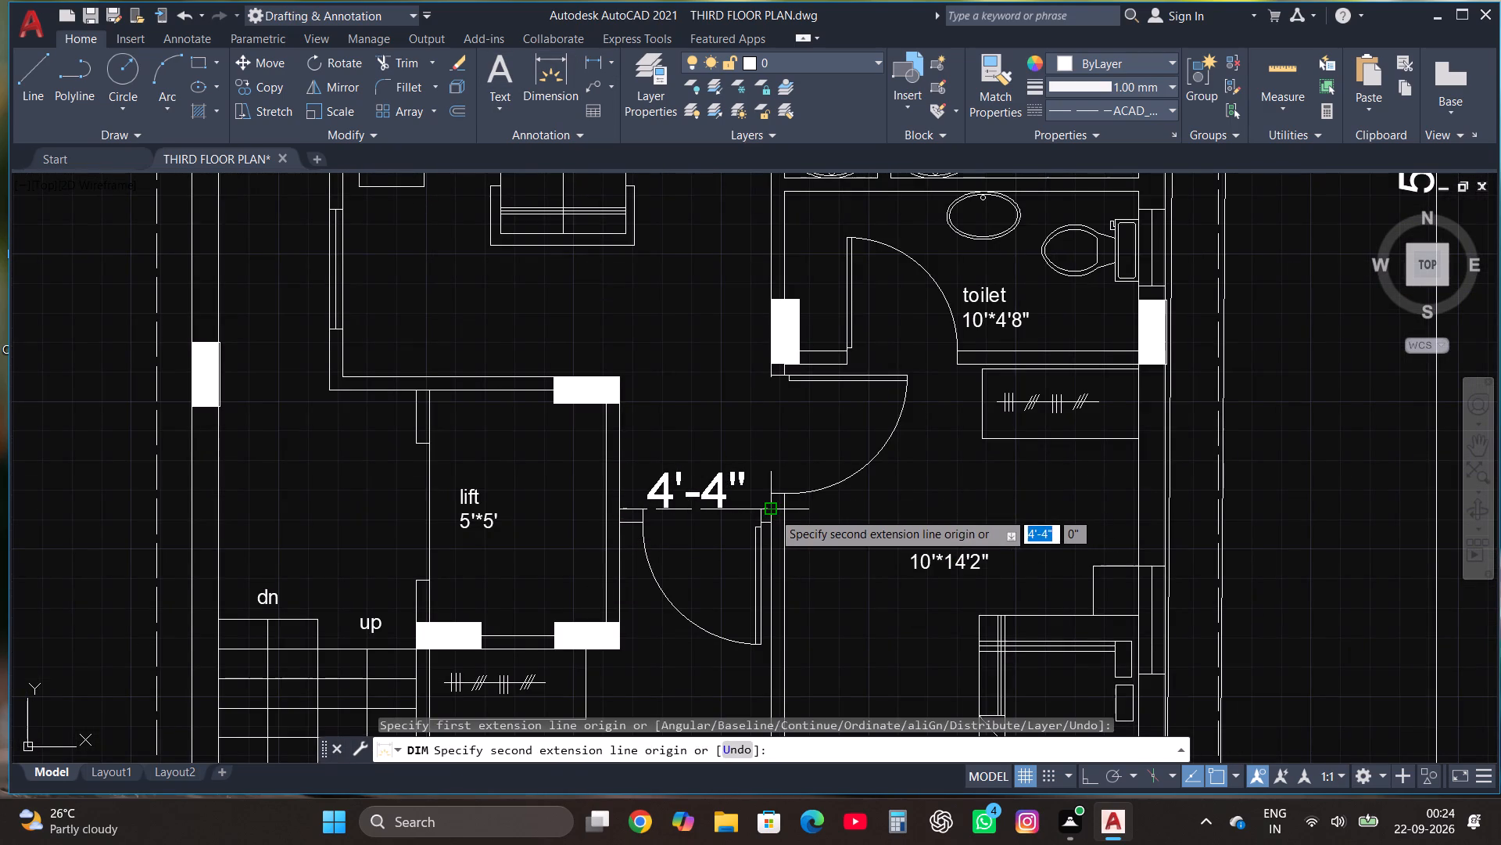
click(772, 512)
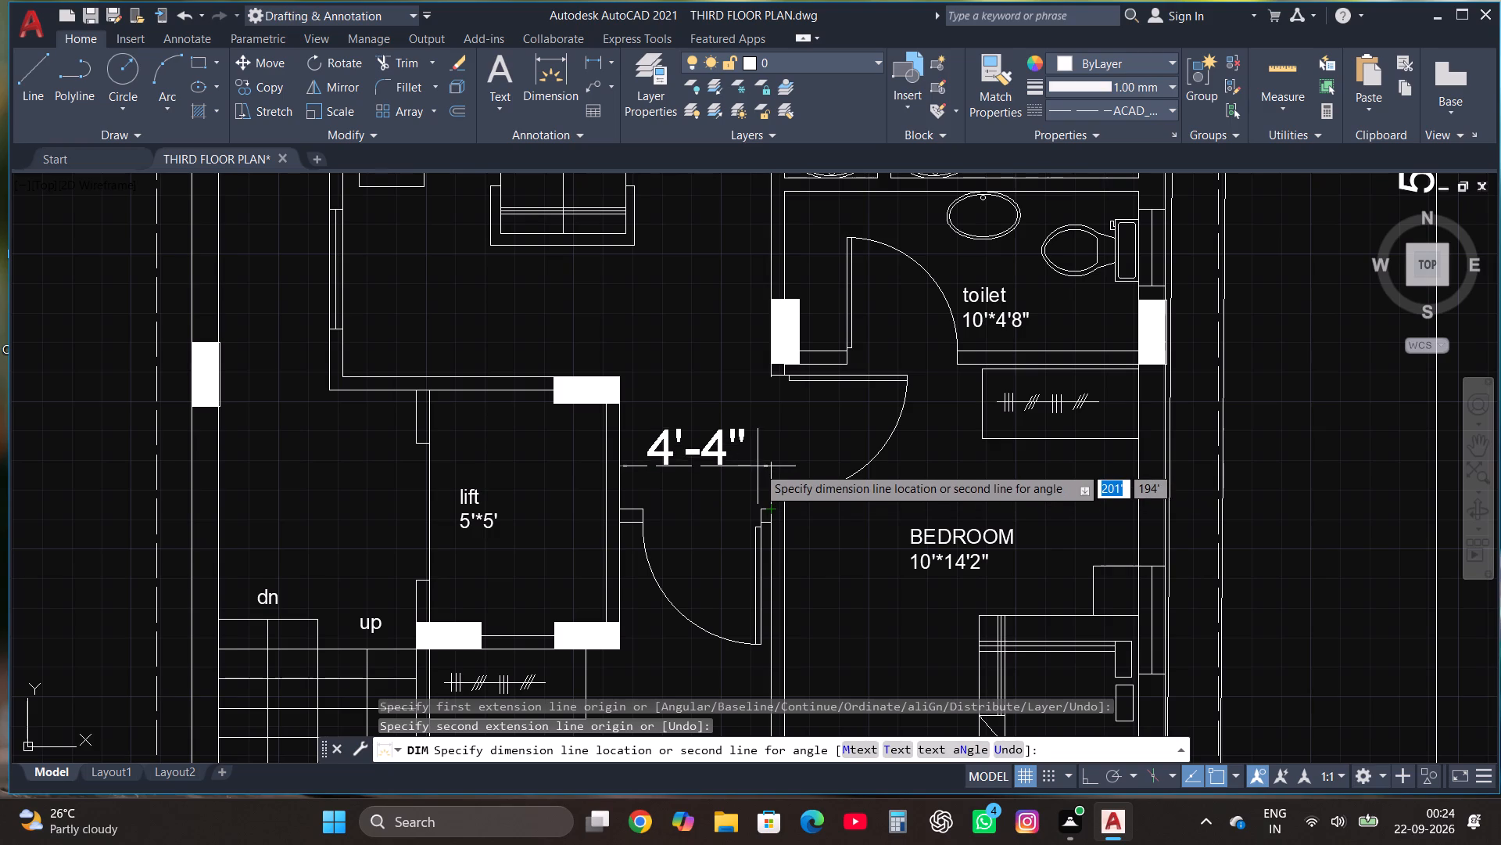
click(740, 586)
scroll(726, 600, down, 1)
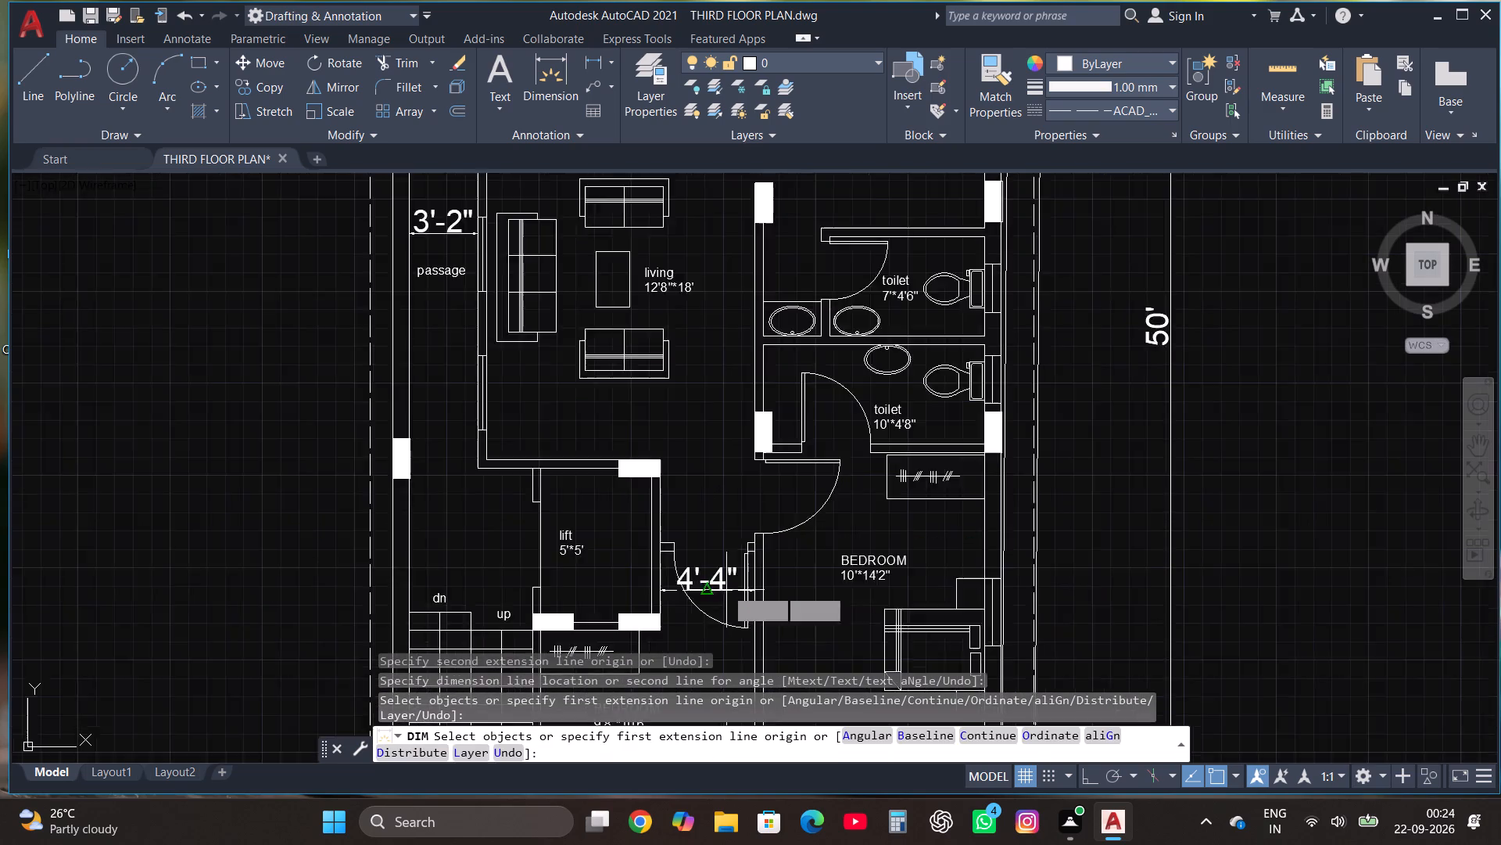
scroll(725, 588, down, 1)
Save the third floor plan drawing.
click(35, 37)
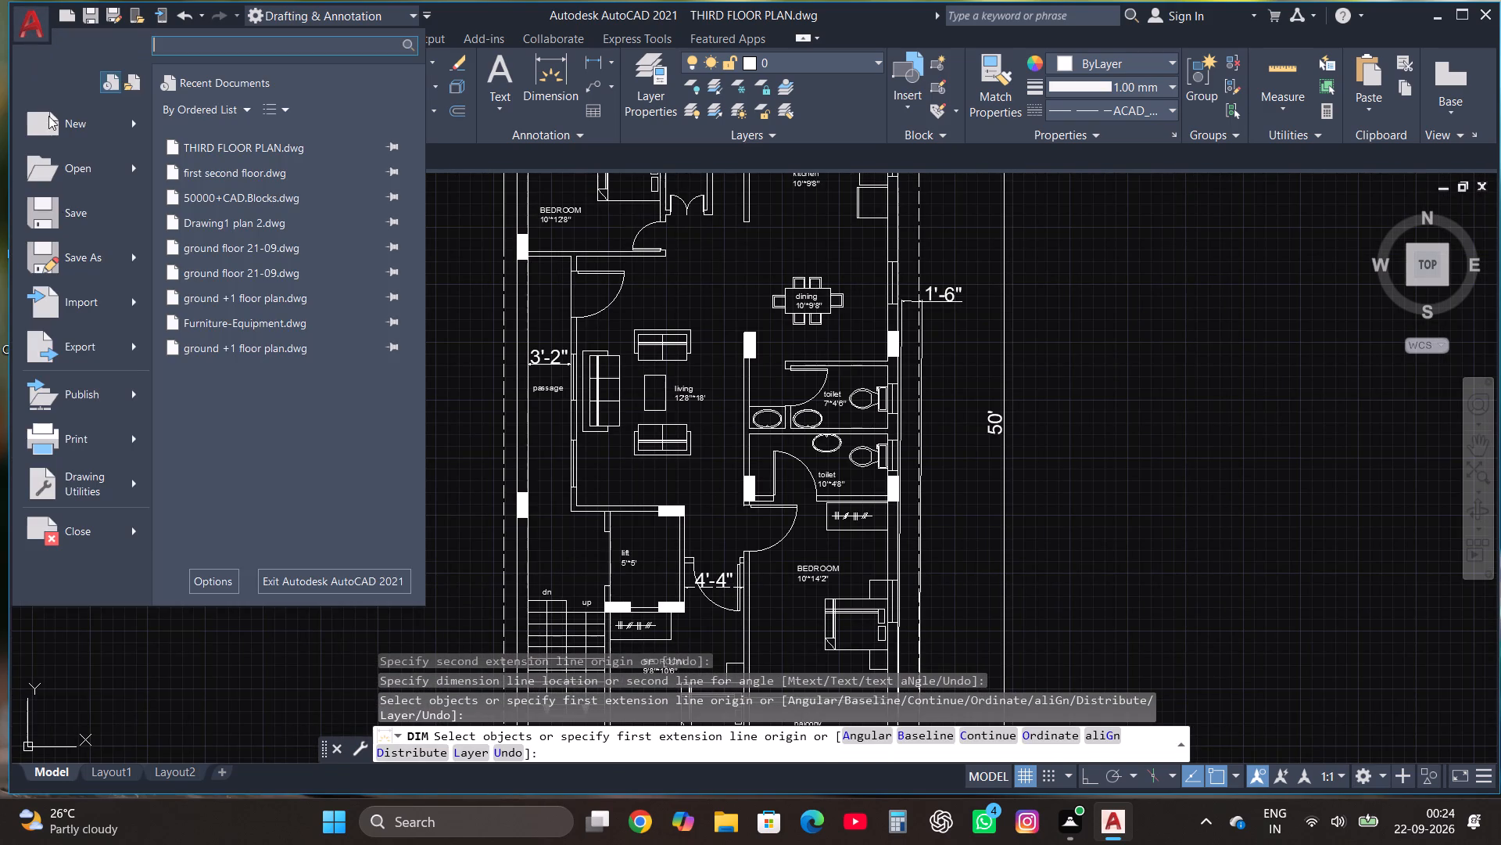
click(82, 221)
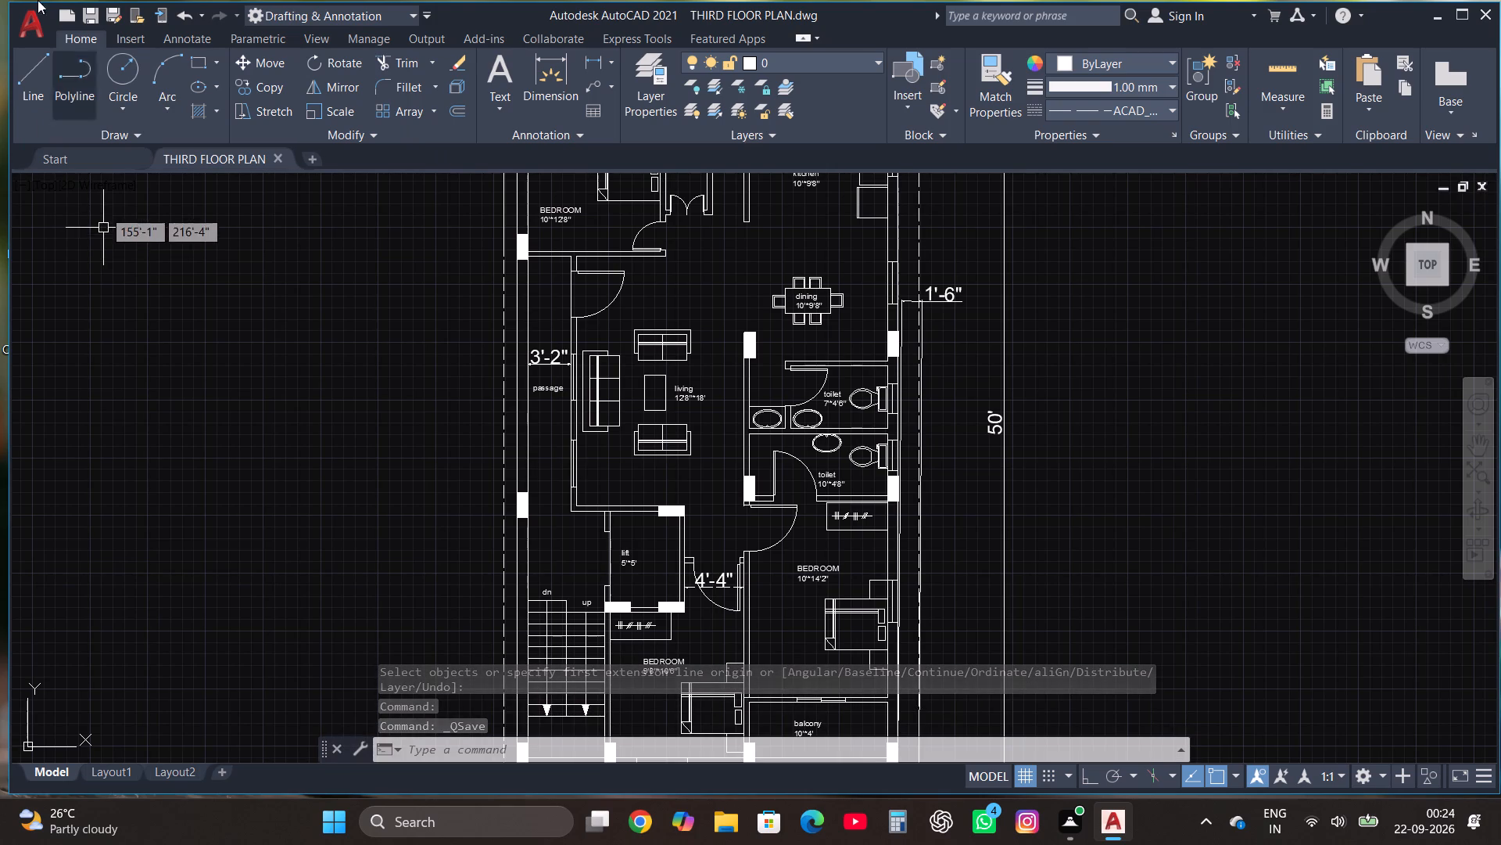
Set up the plot with the previous plot's settings and the AutoCAD PDF (High Quality Print).pc3 plotter, and apply it to the layout.
click(37, 26)
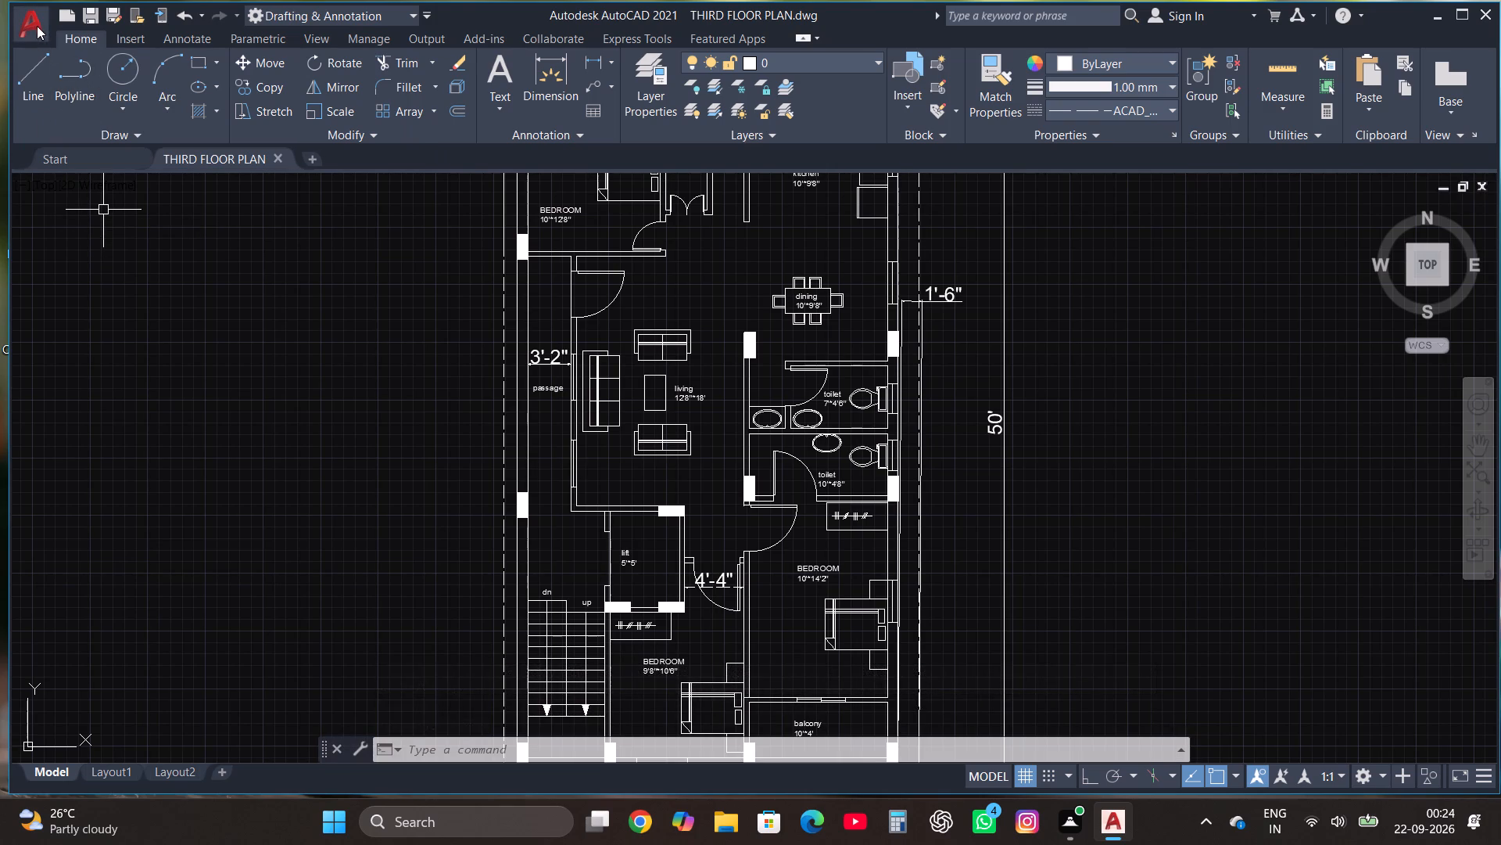
click(84, 444)
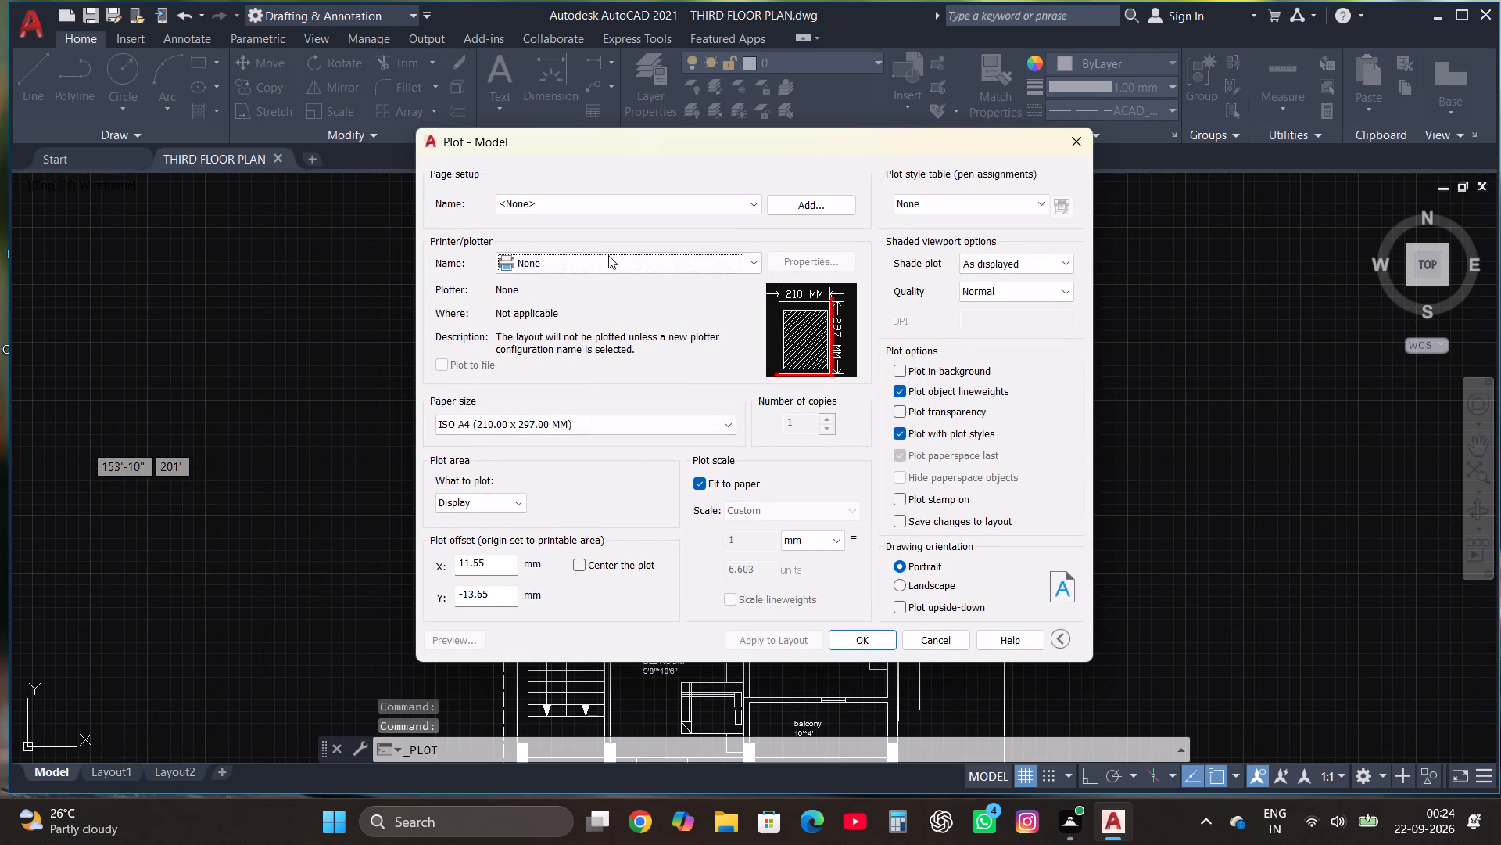
click(605, 208)
click(585, 239)
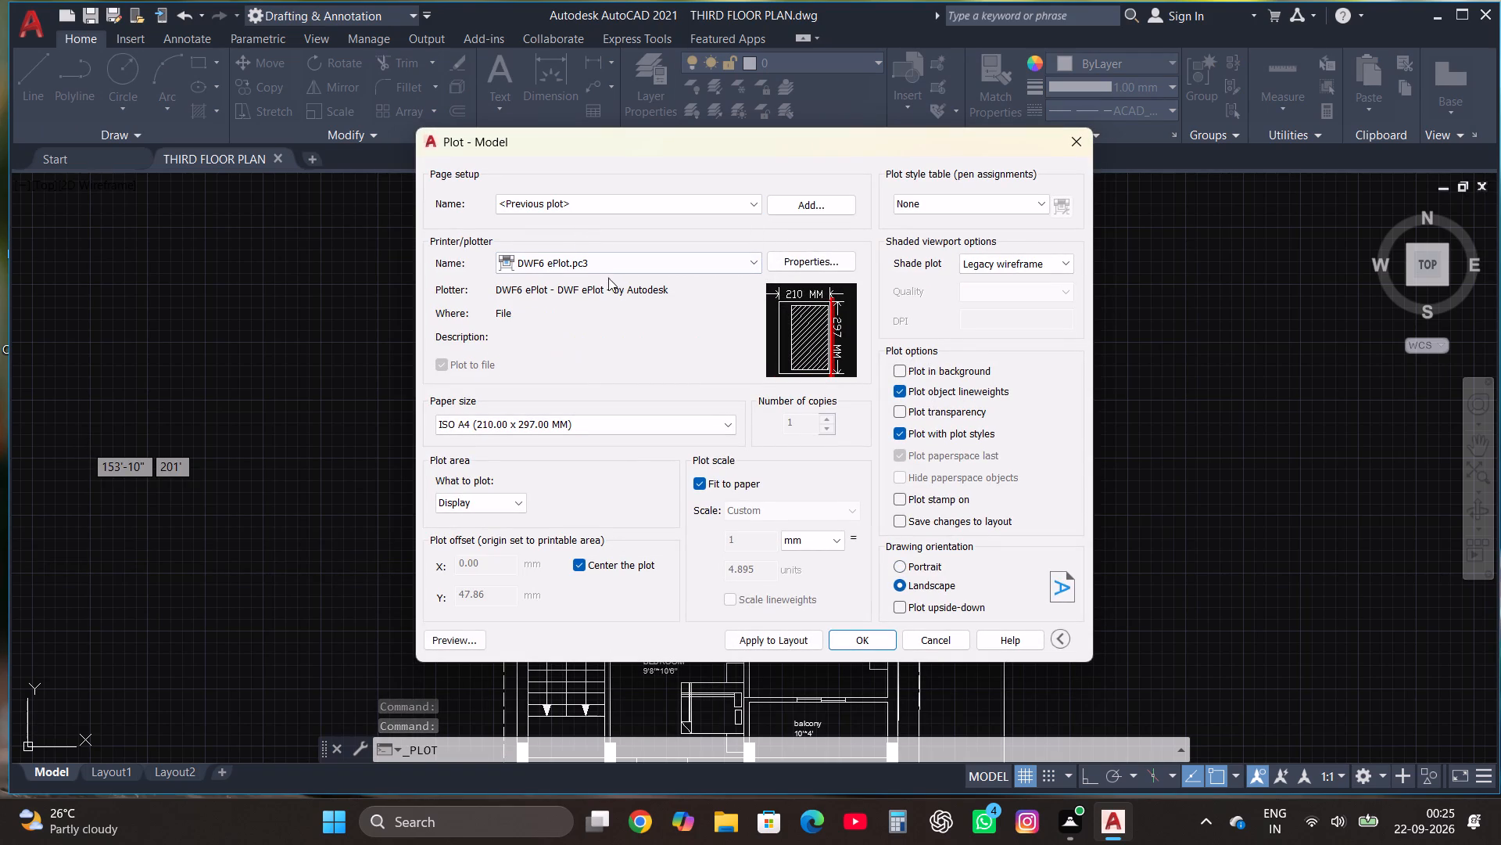
click(623, 261)
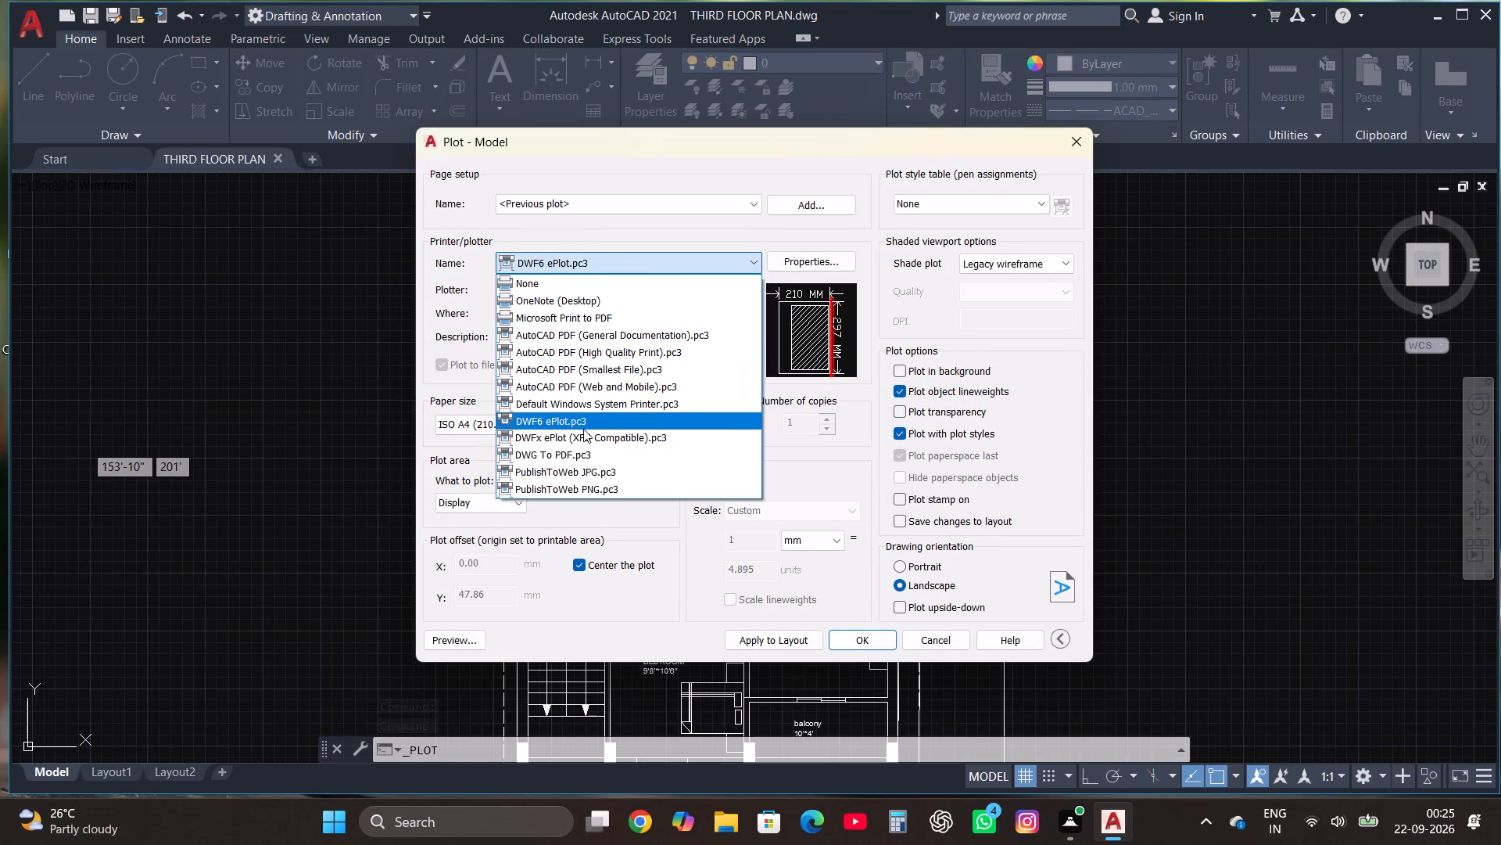
click(604, 353)
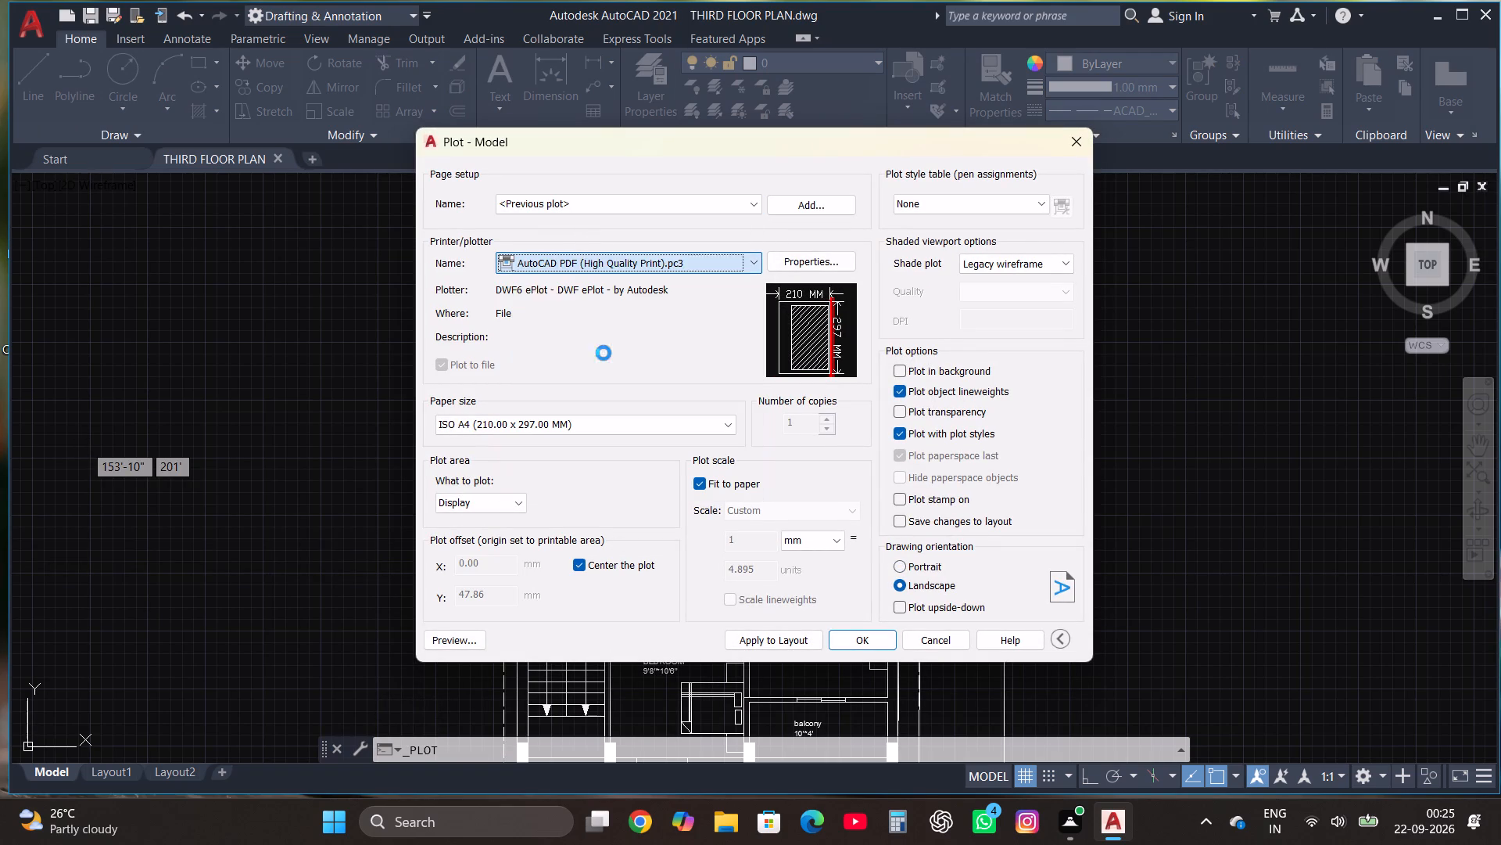
click(796, 634)
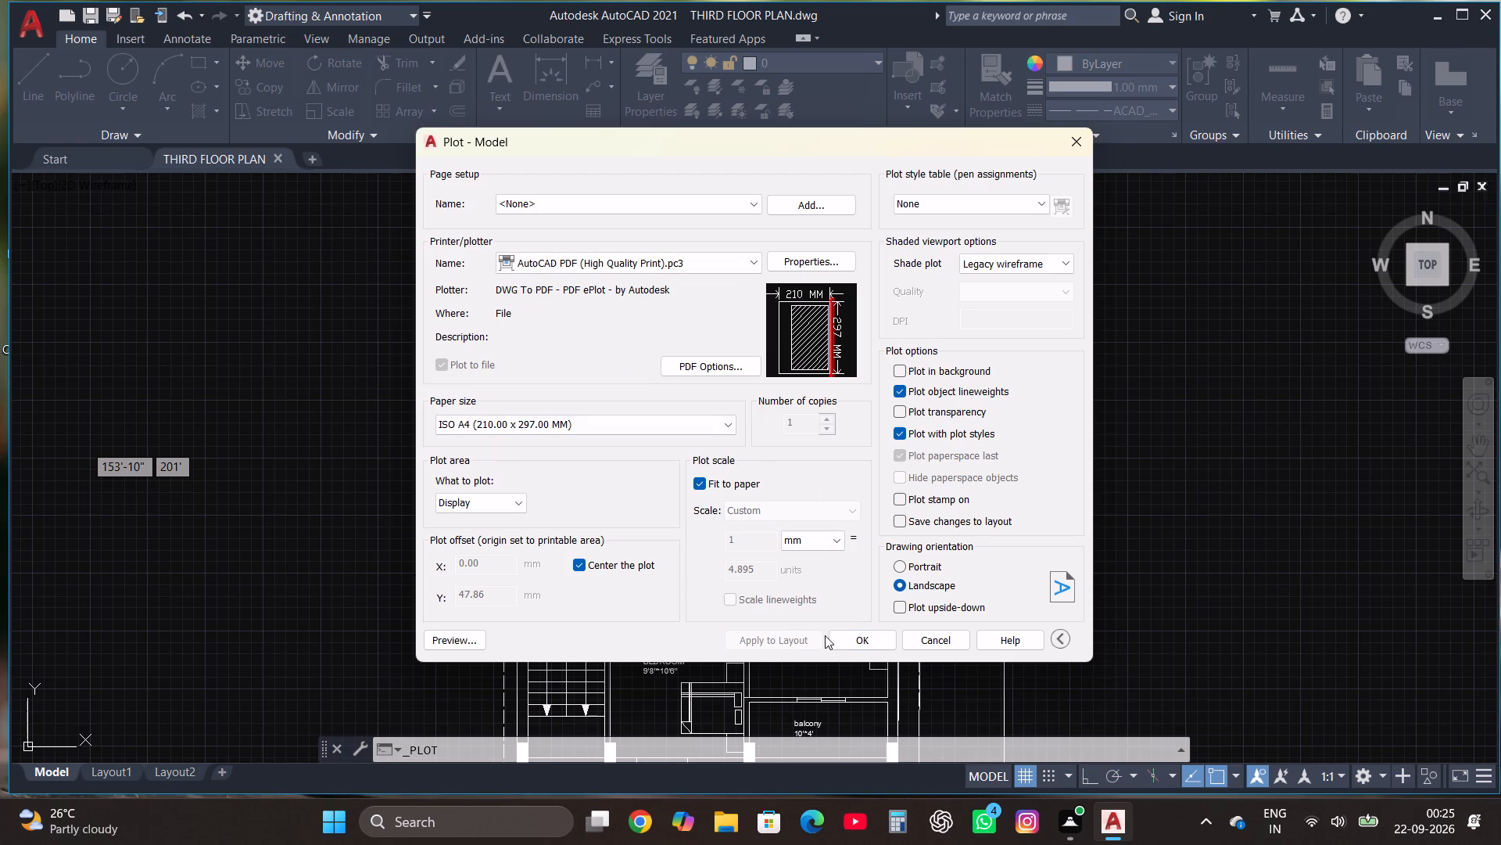
Plot the drawing to THIRD FLOOR PLAN-Model.pdf in the Downloads folder and close the opened PDF.
click(844, 642)
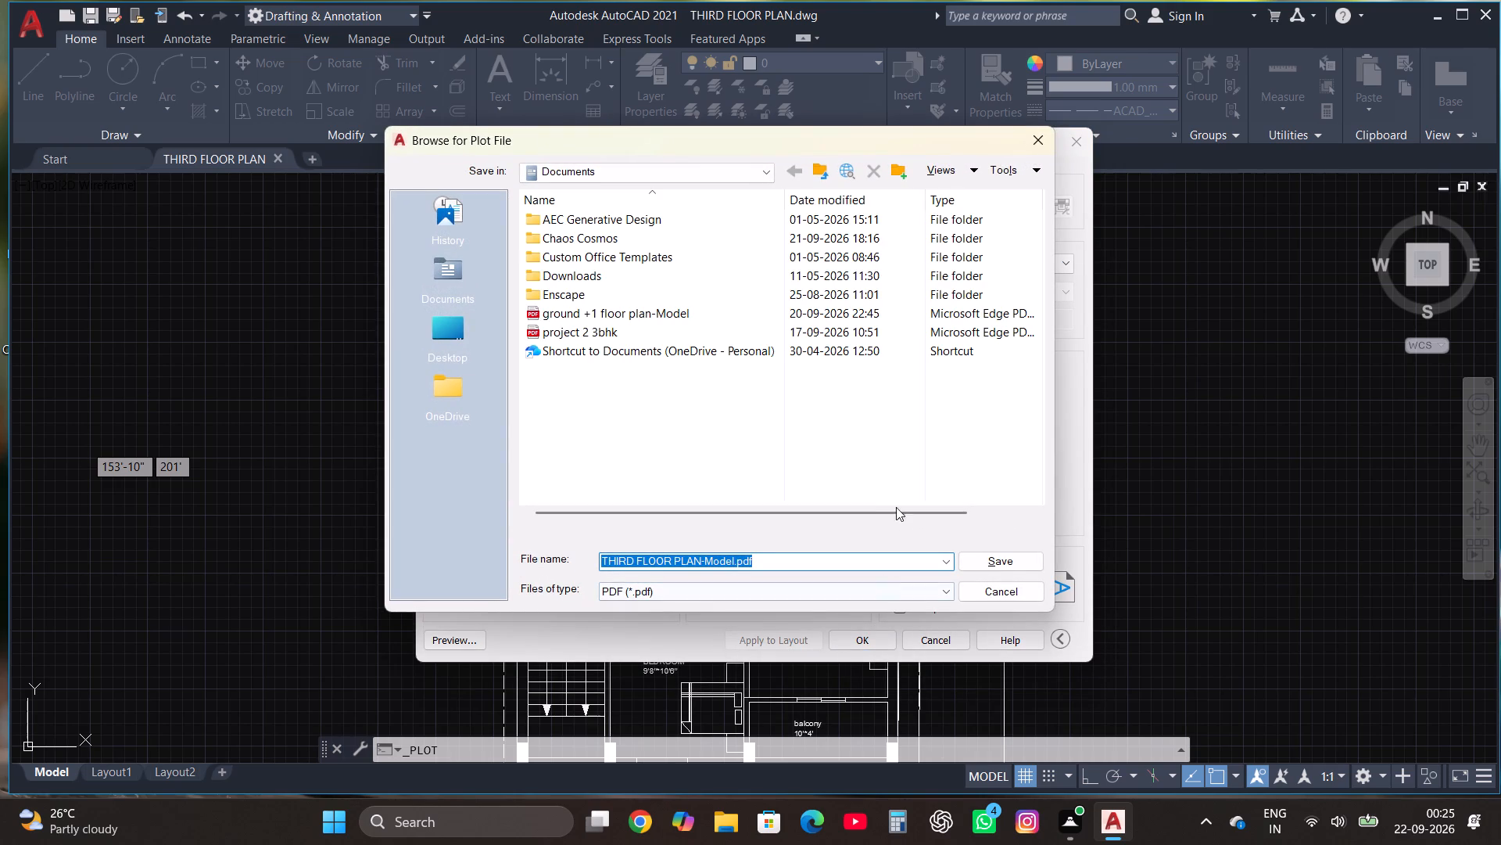
click(693, 162)
click(685, 171)
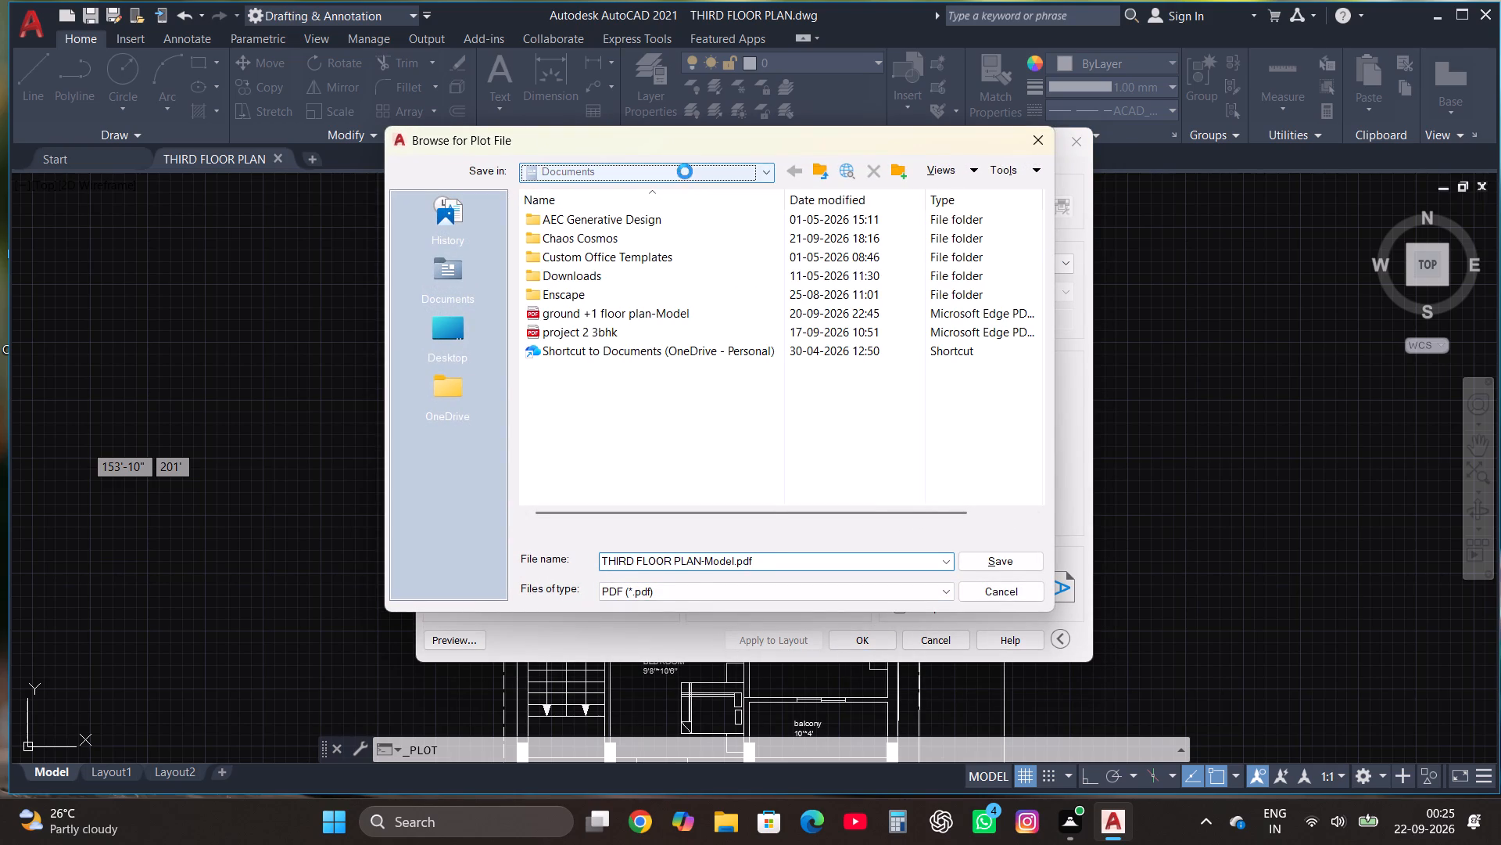
click(608, 412)
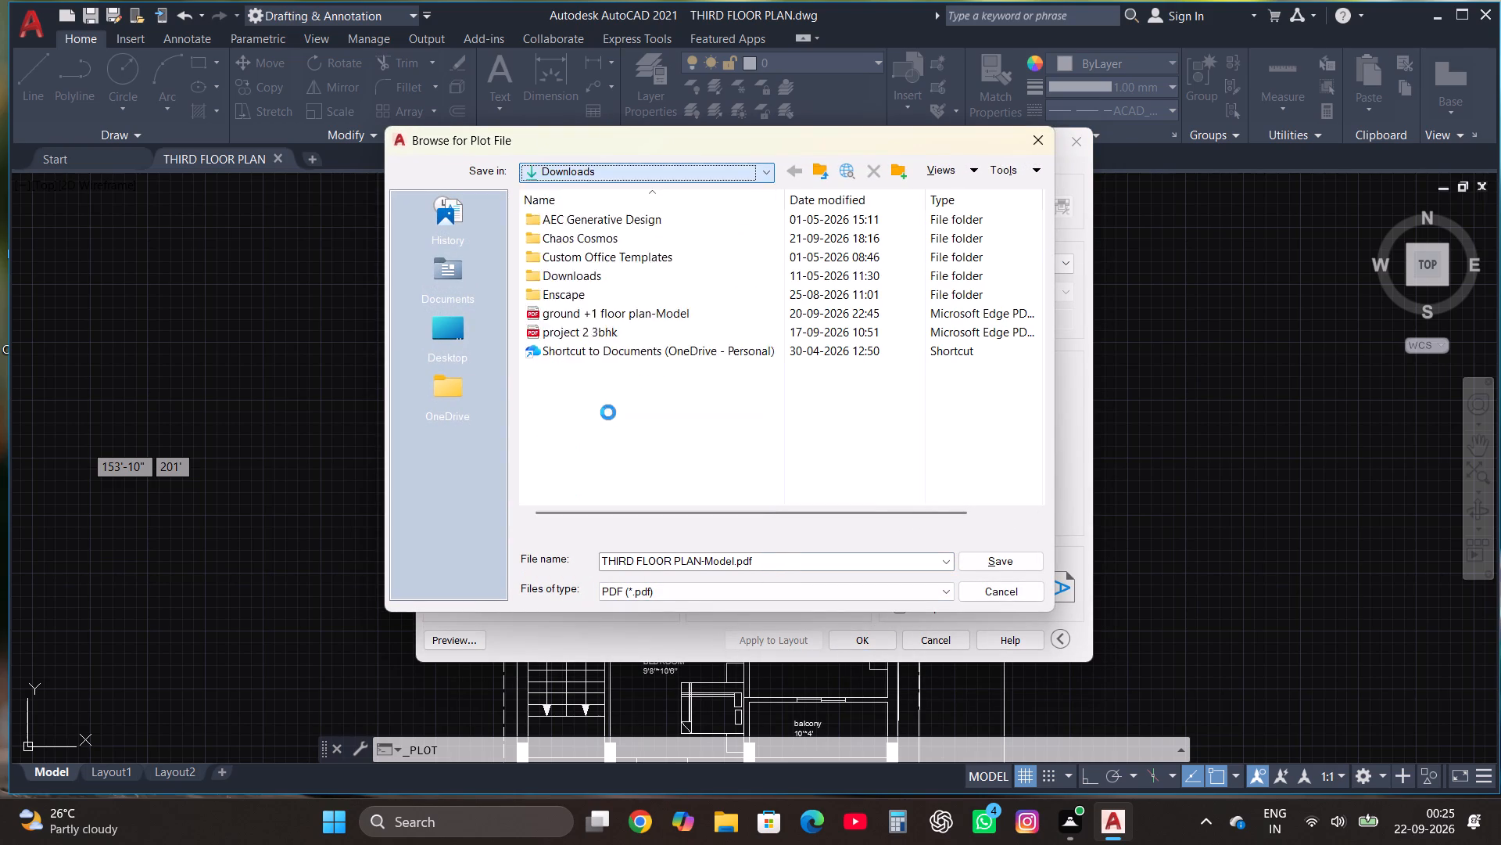
click(968, 566)
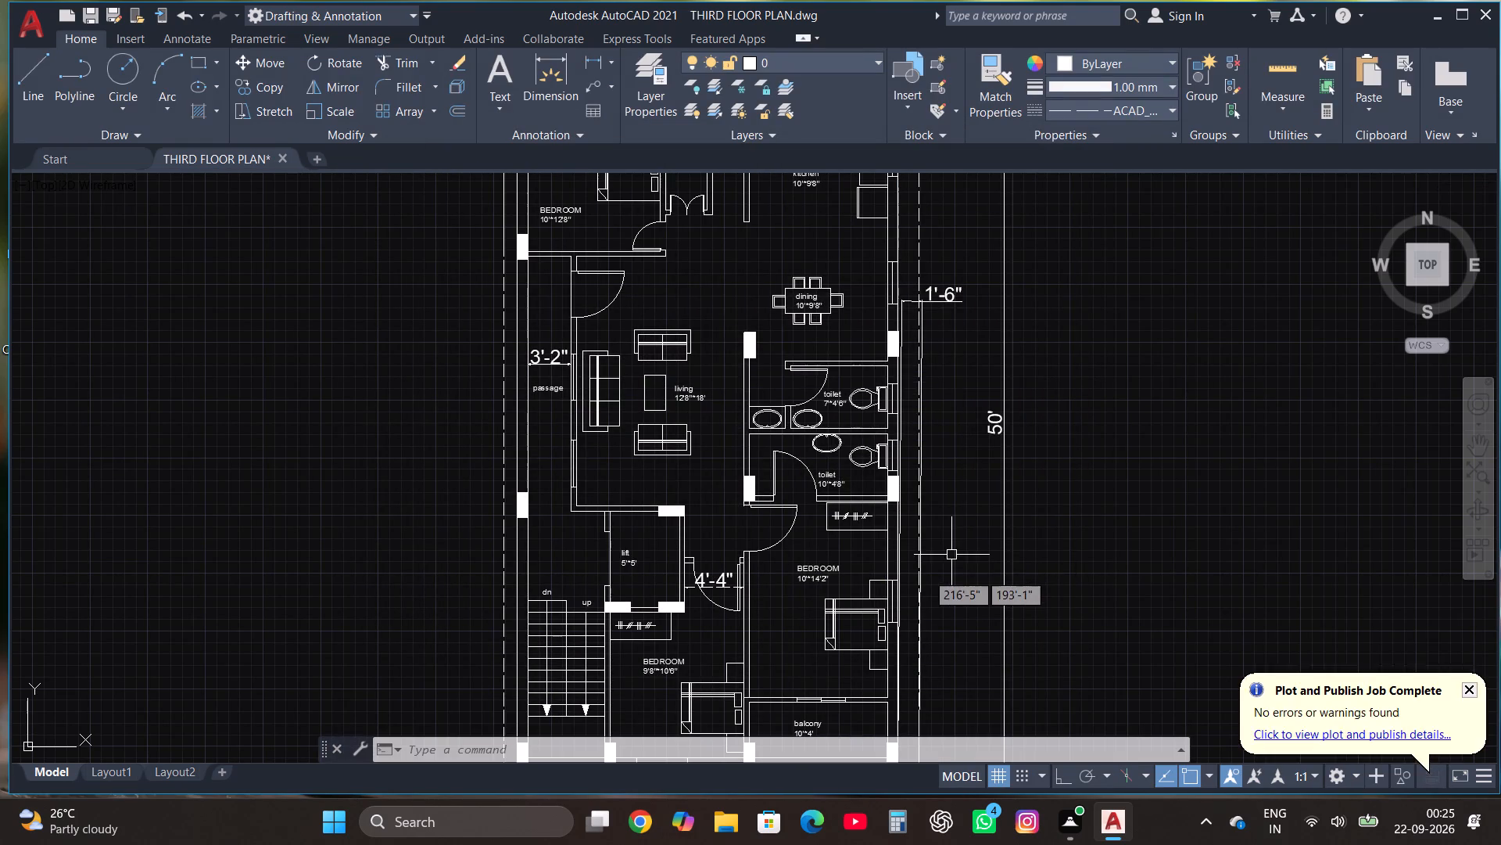
click(1489, 20)
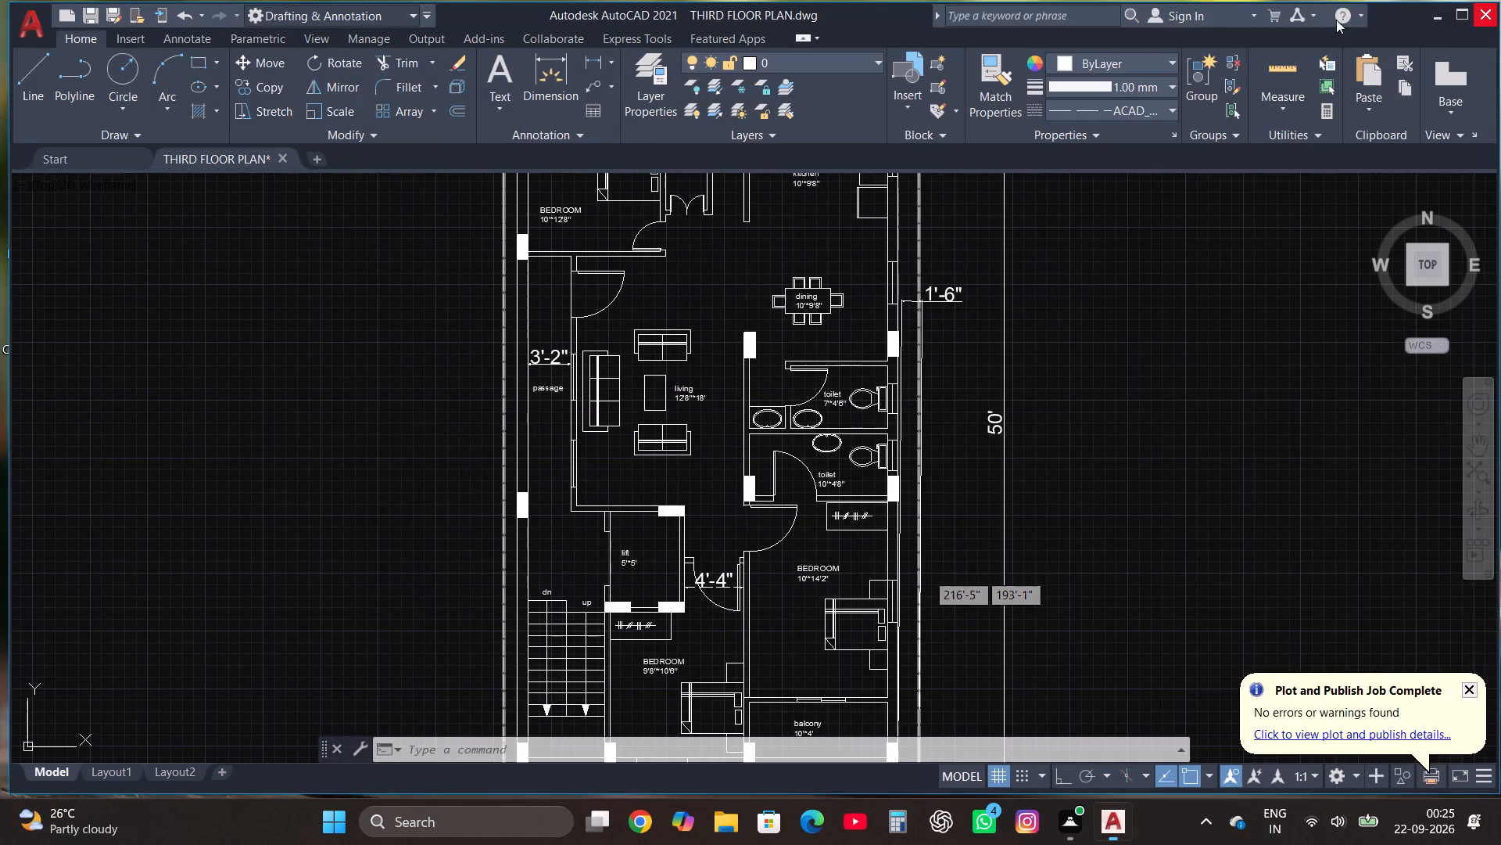
Export the drawing in DWF format as THIRD FLOOR PLAN.dwf in the Downloads folder.
click(23, 27)
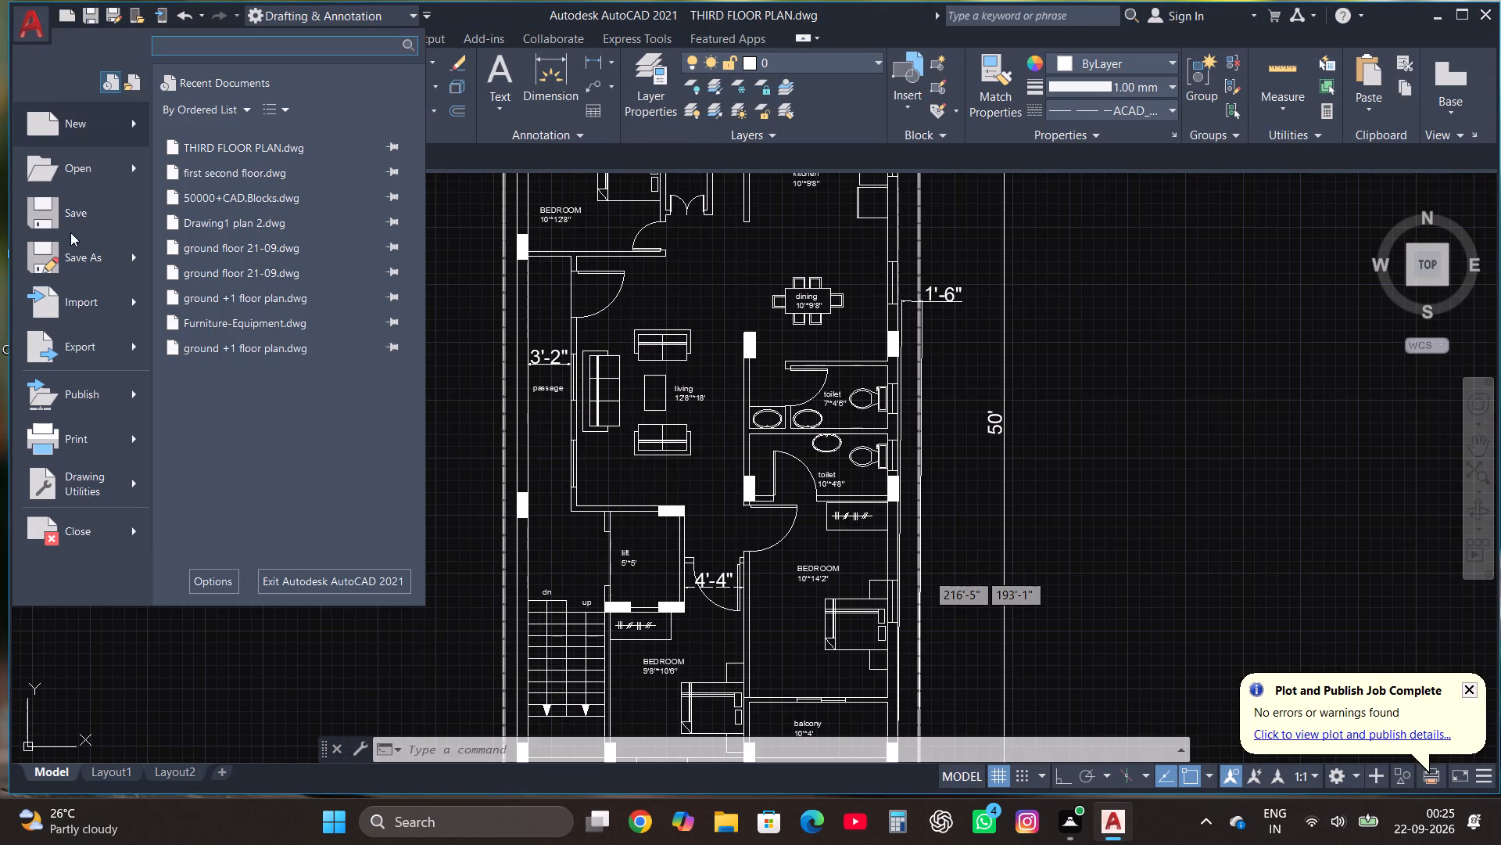
click(89, 342)
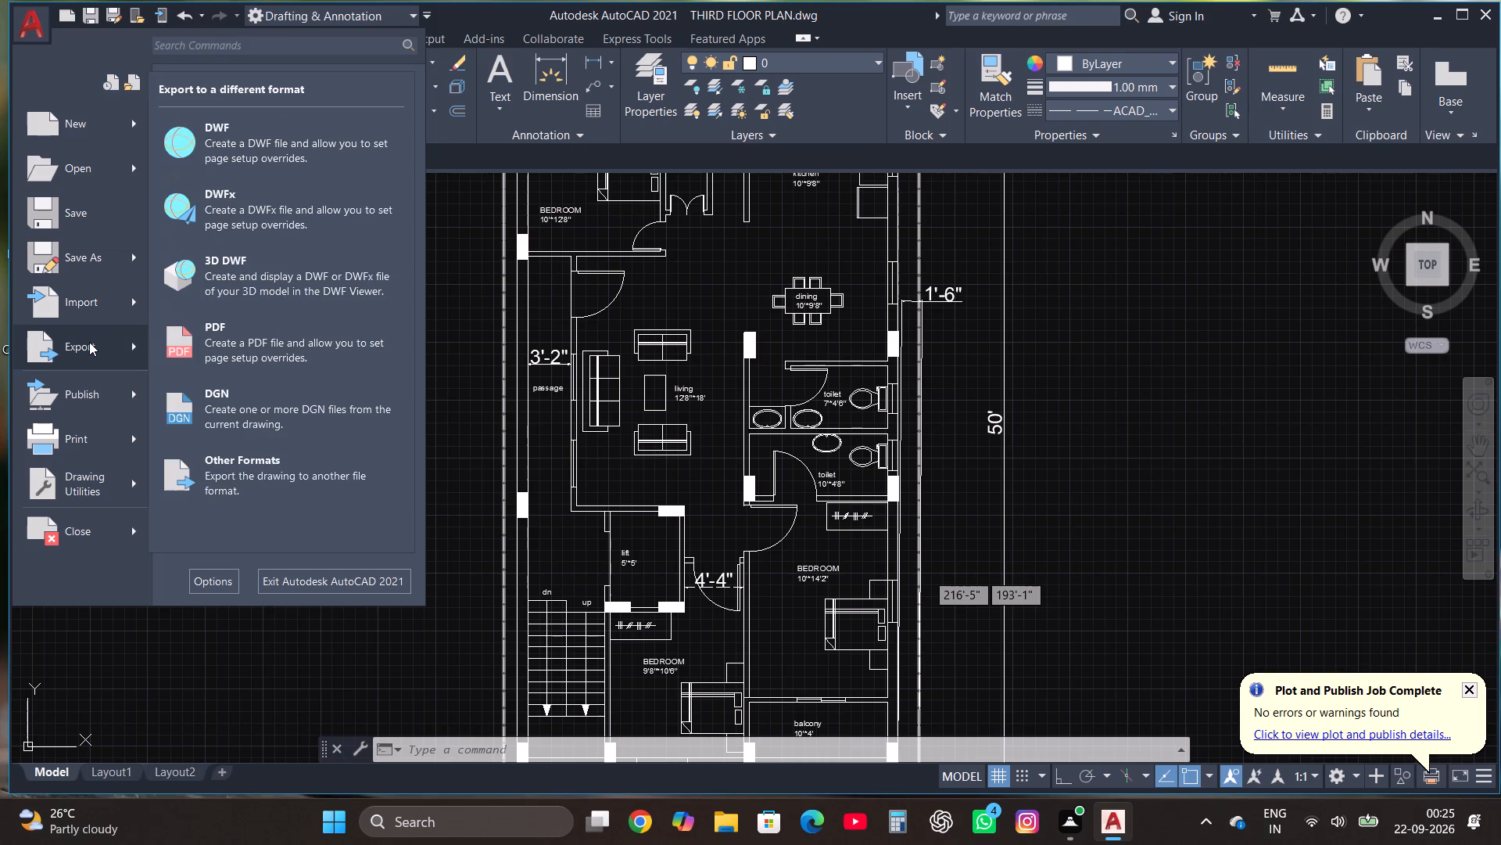
click(289, 166)
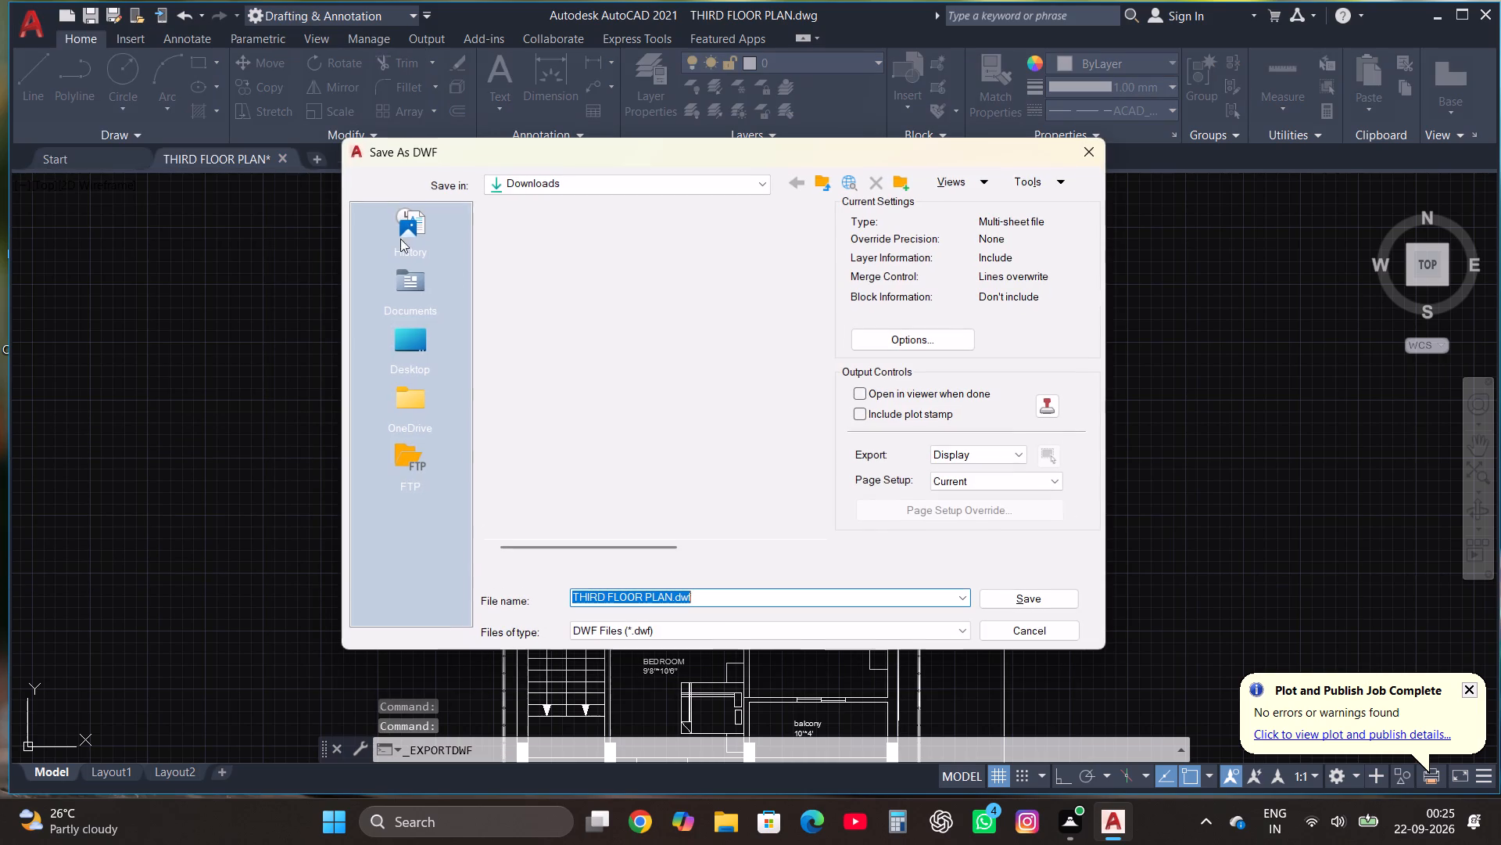
click(1025, 596)
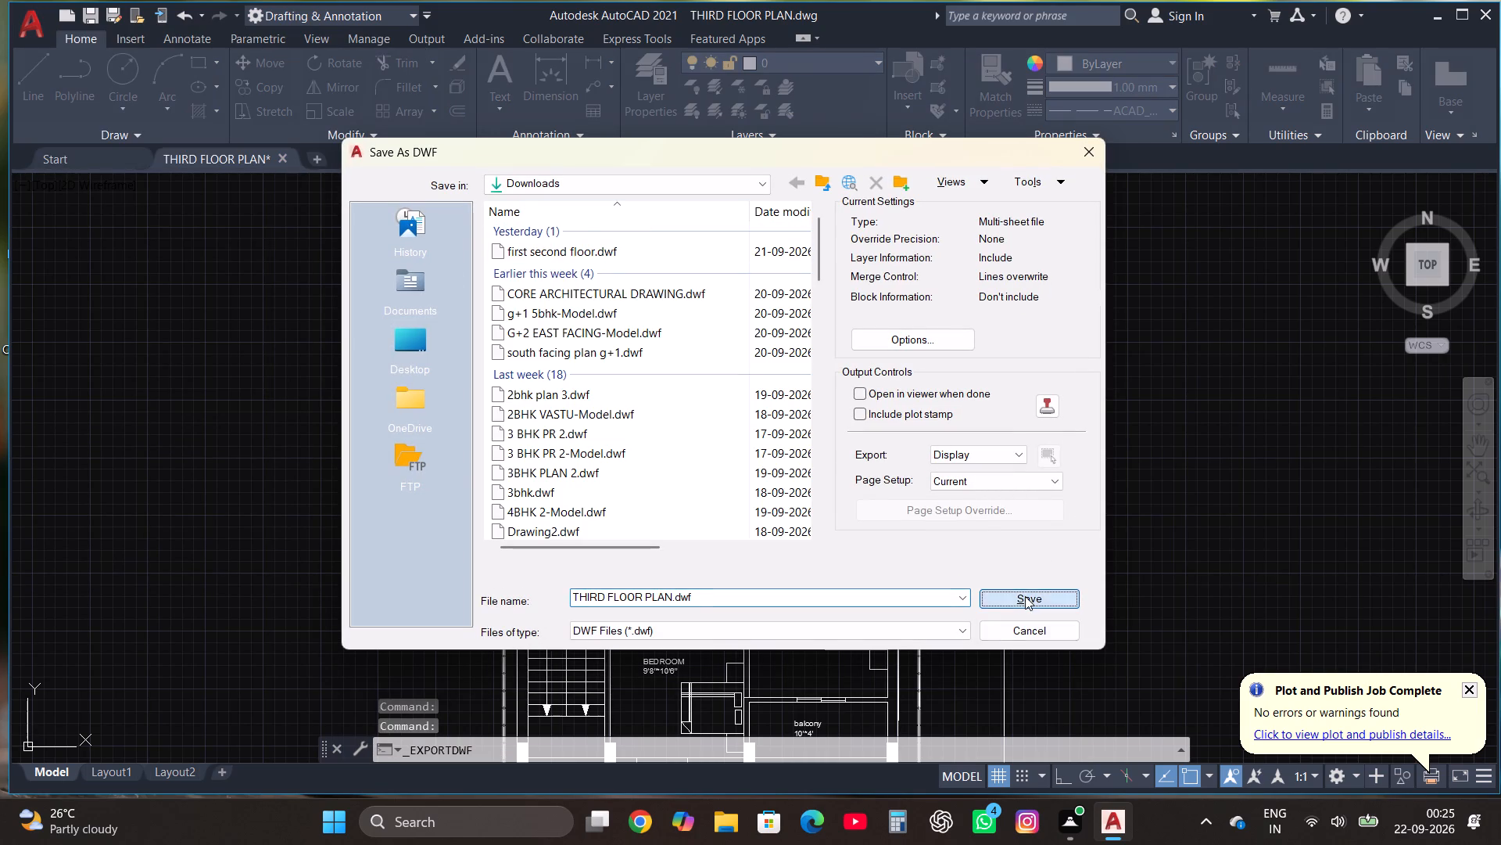